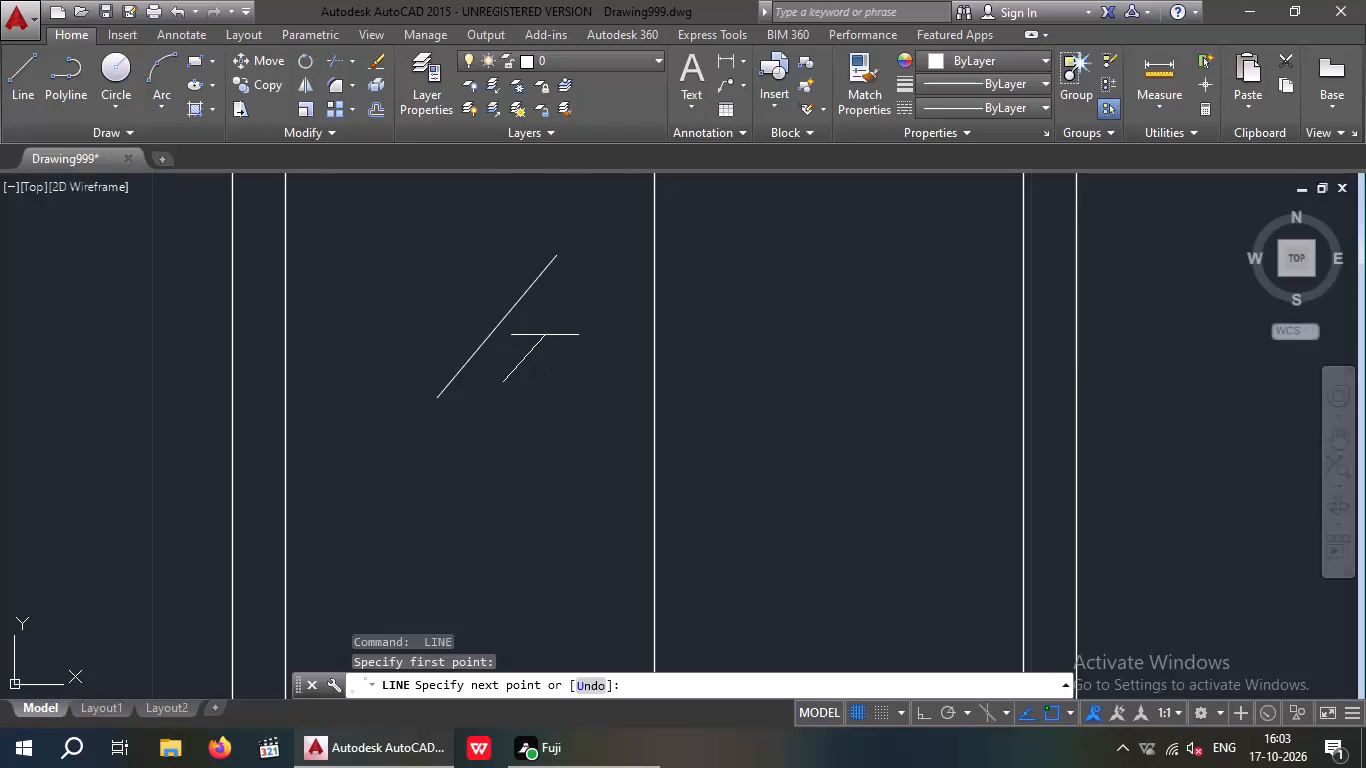
Draw two short diagonal lines, one on each side of the long diagonal in the left pane of the leftmost bay's window.
{"action": "left_click", "coordinate": [546, 334]}
{"action": "key", "text": "space"}
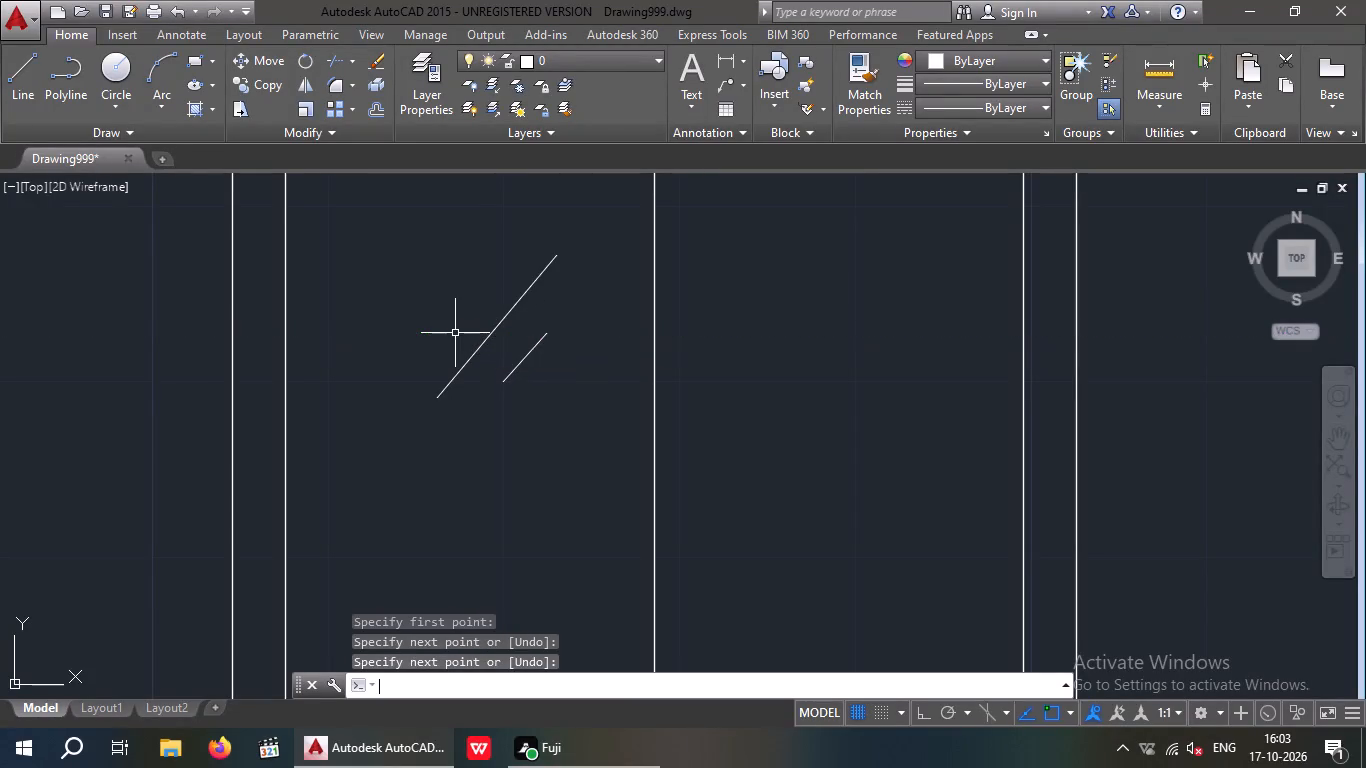
{"action": "key", "text": "space"}
{"action": "left_click_drag", "start_coordinate": [442, 339], "coordinate": [453, 333]}
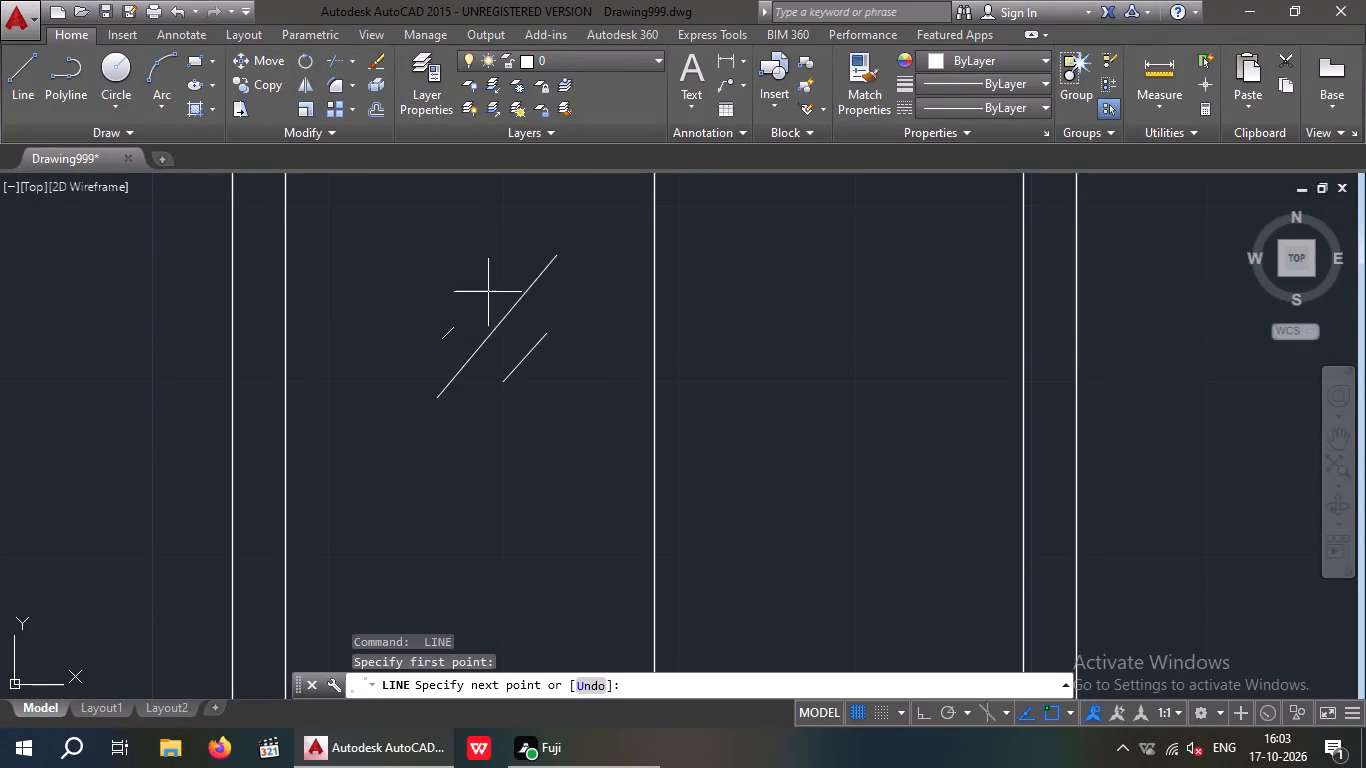
{"action": "left_click", "coordinate": [488, 288]}
{"action": "key", "text": "space"}
Copy the three diagonal glass lines into the right pane of the leftmost bay's window.
{"action": "left_click_drag", "start_coordinate": [567, 390], "coordinate": [523, 360]}
{"action": "left_click", "coordinate": [417, 276]}
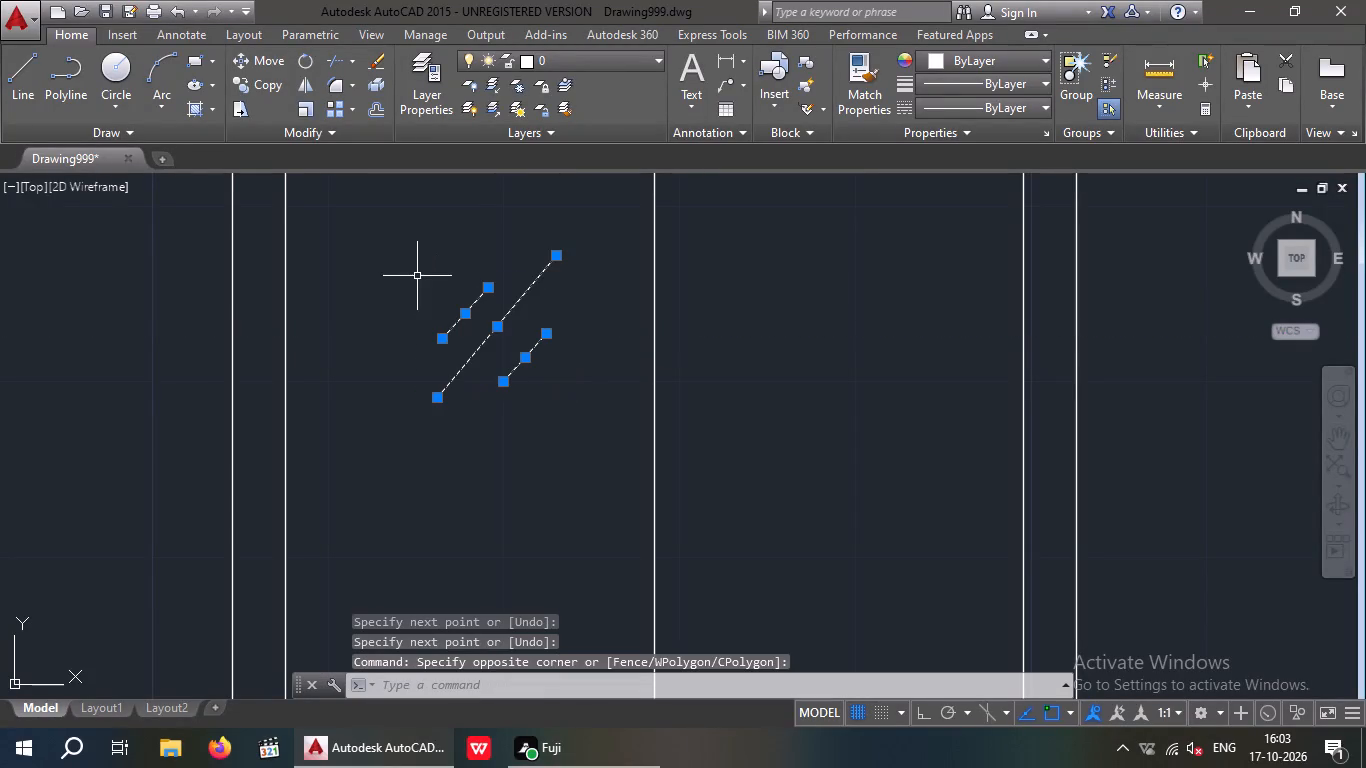
{"action": "left_click", "coordinate": [270, 81]}
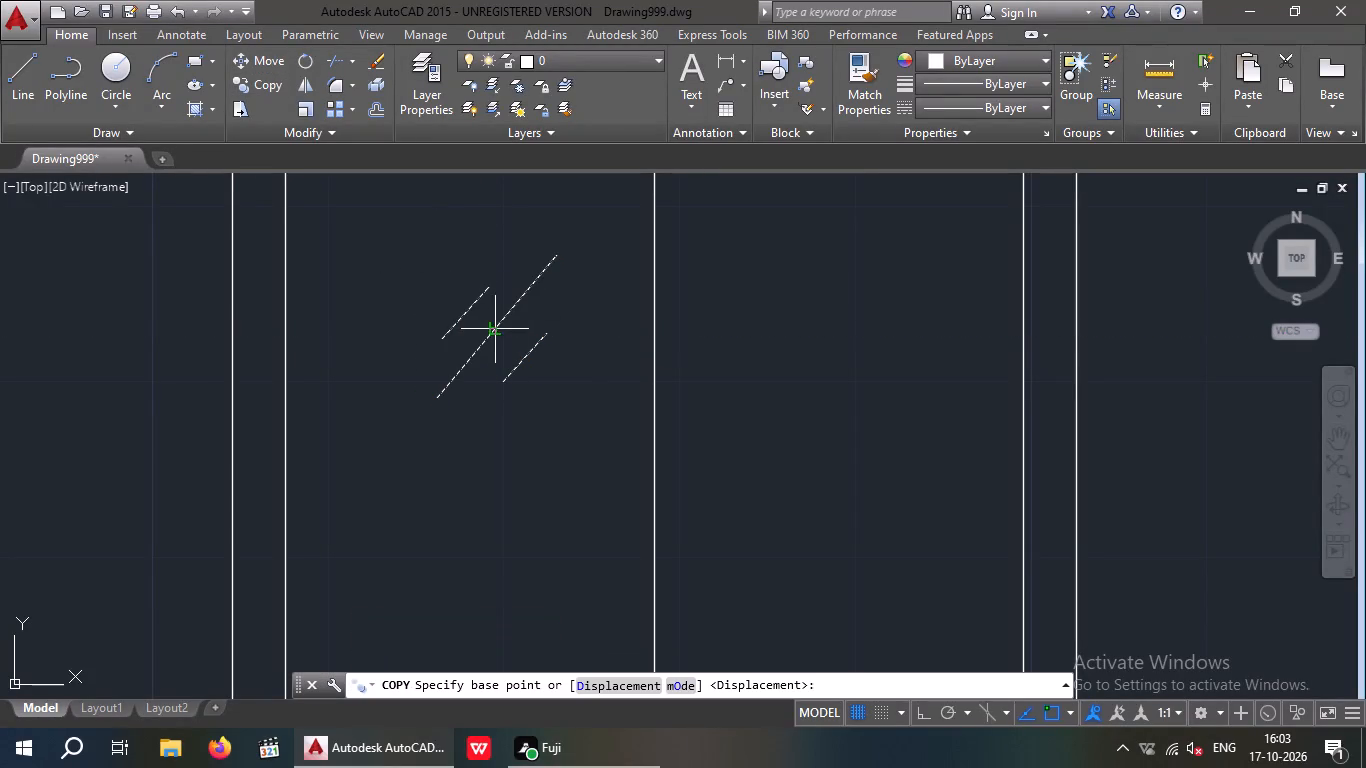
{"action": "left_click", "coordinate": [490, 330]}
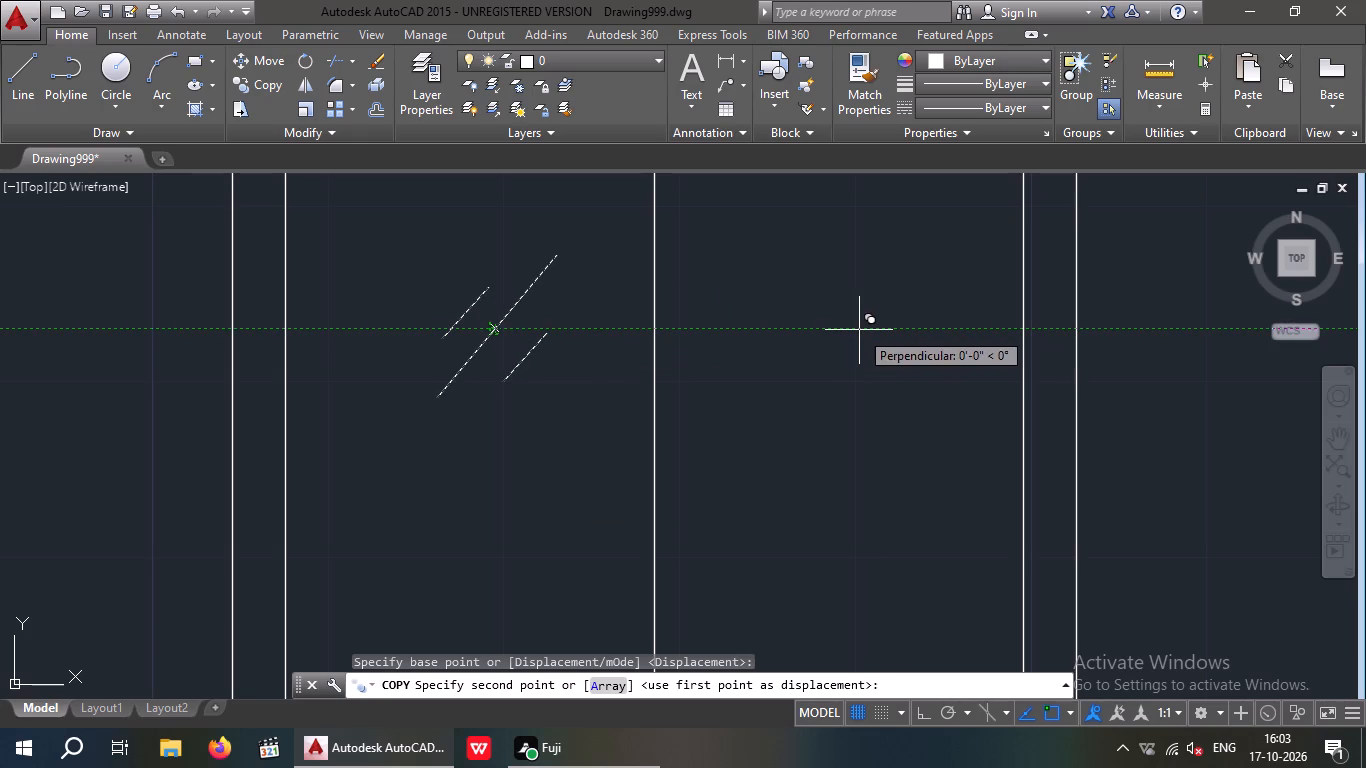
{"action": "left_click", "coordinate": [859, 330]}
{"action": "middle_click", "coordinate": [855, 328]}
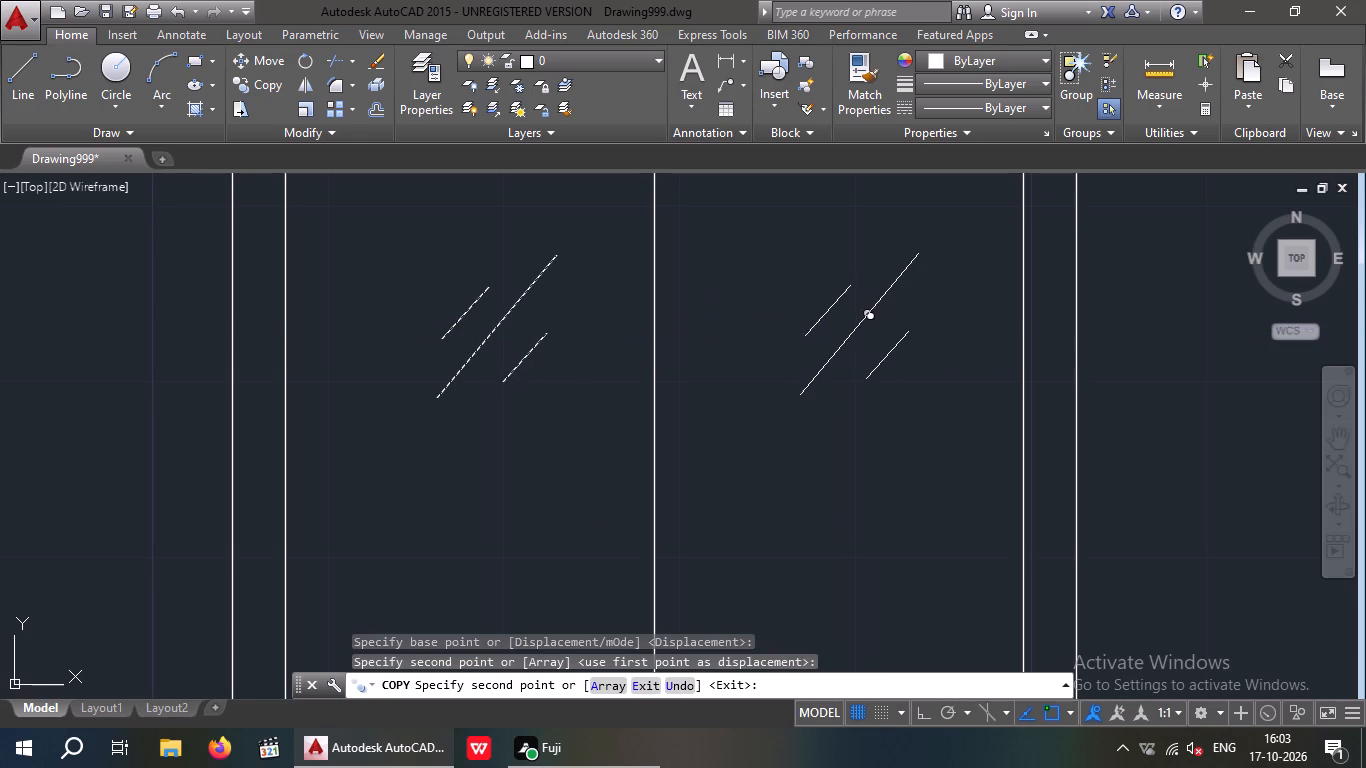
{"action": "left_click", "coordinate": [858, 326]}
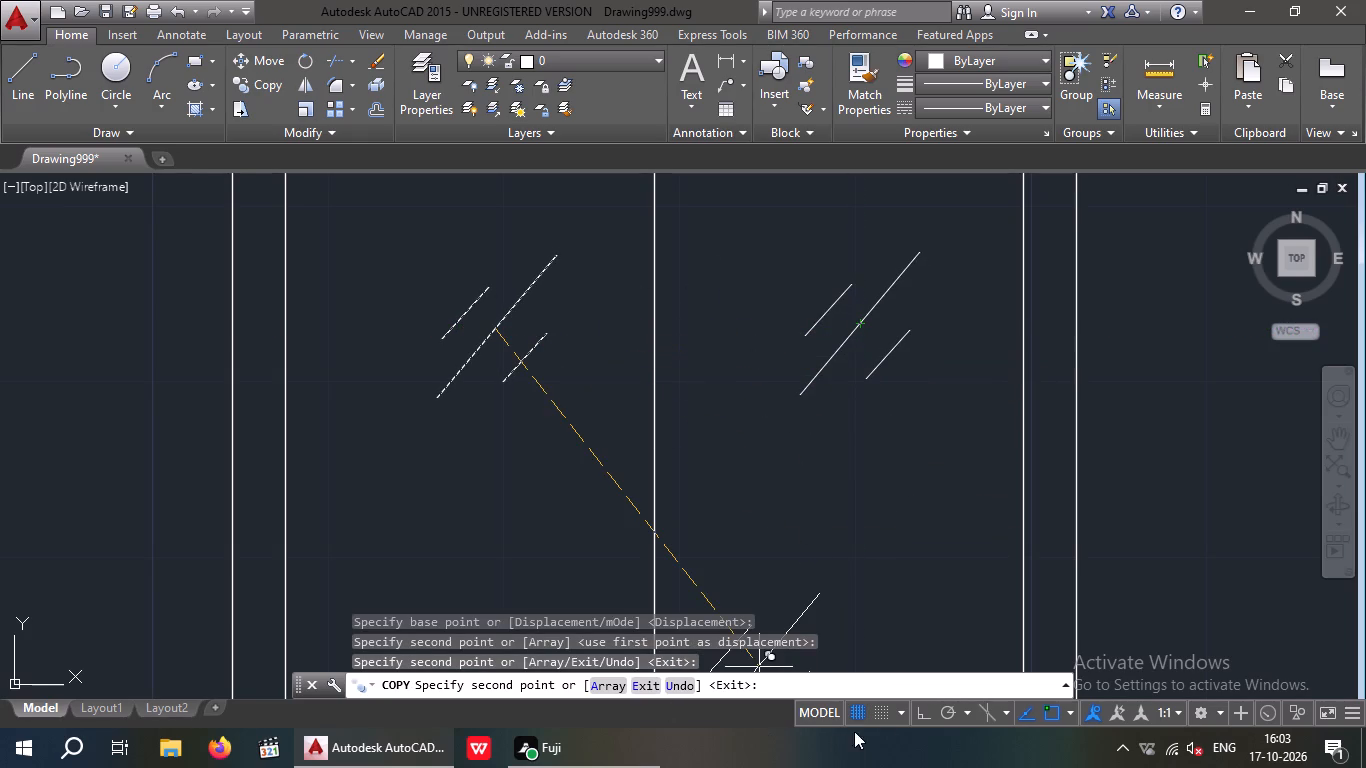
Turn Ortho on and copy the diagonal glass lines into both panes of the second bay's window.
{"action": "left_click_drag", "start_coordinate": [923, 713], "coordinate": [918, 686]}
{"action": "scroll", "coordinate": [908, 446], "scroll_direction": "down", "scroll_amount": 1}
{"action": "middle_click_drag", "start_coordinate": [896, 441], "coordinate": [106, 450]}
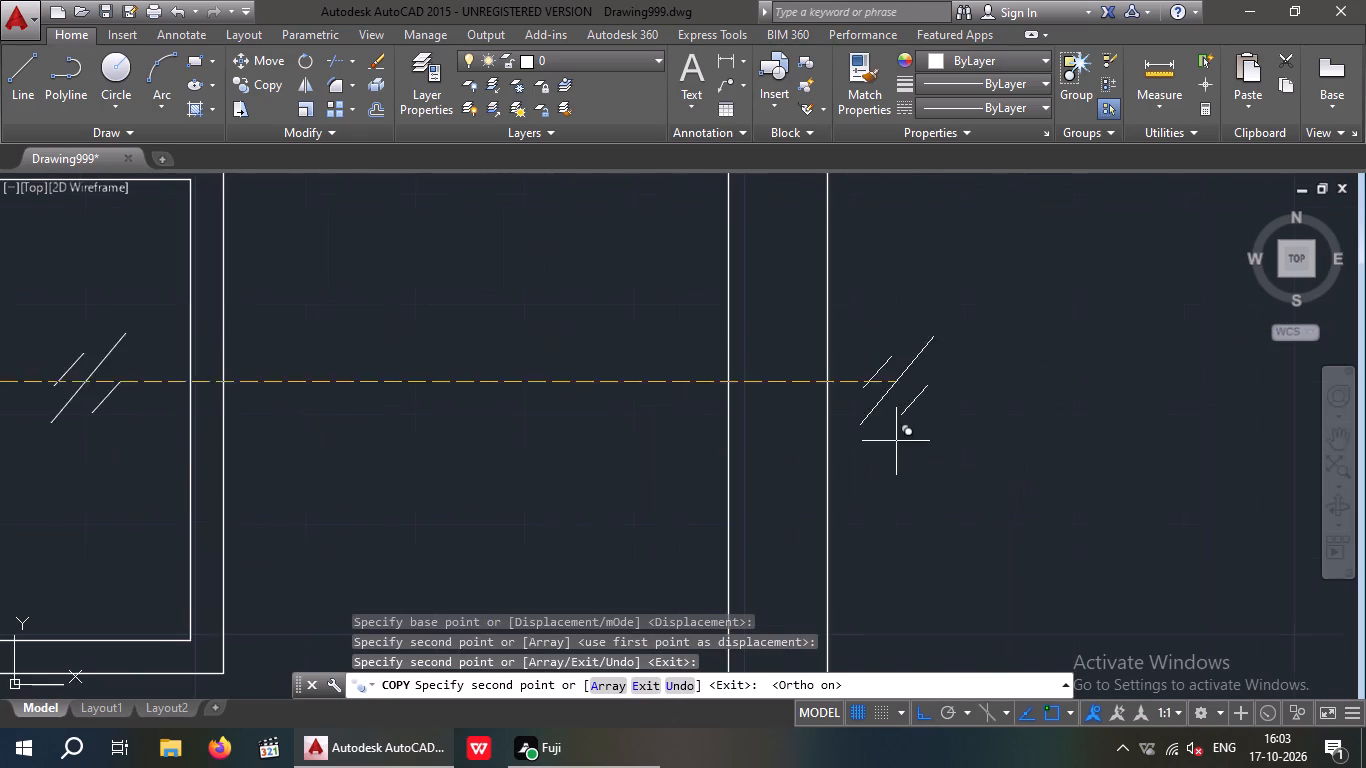
{"action": "scroll", "coordinate": [319, 420], "scroll_direction": "down", "scroll_amount": 2}
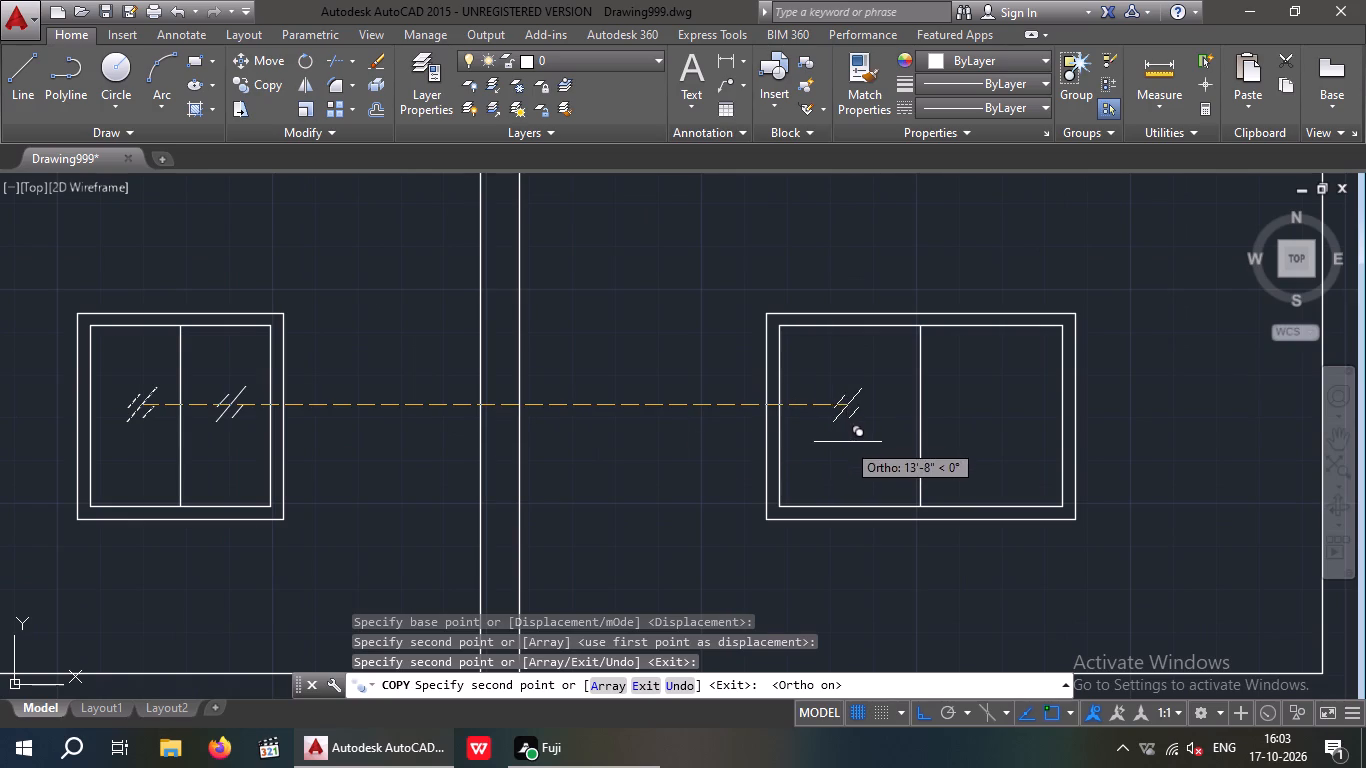
{"action": "left_click", "coordinate": [848, 442]}
{"action": "left_click", "coordinate": [998, 429]}
Copy the diagonal glass lines into both panes of the third bay's window.
{"action": "middle_click_drag", "start_coordinate": [996, 424], "coordinate": [672, 471]}
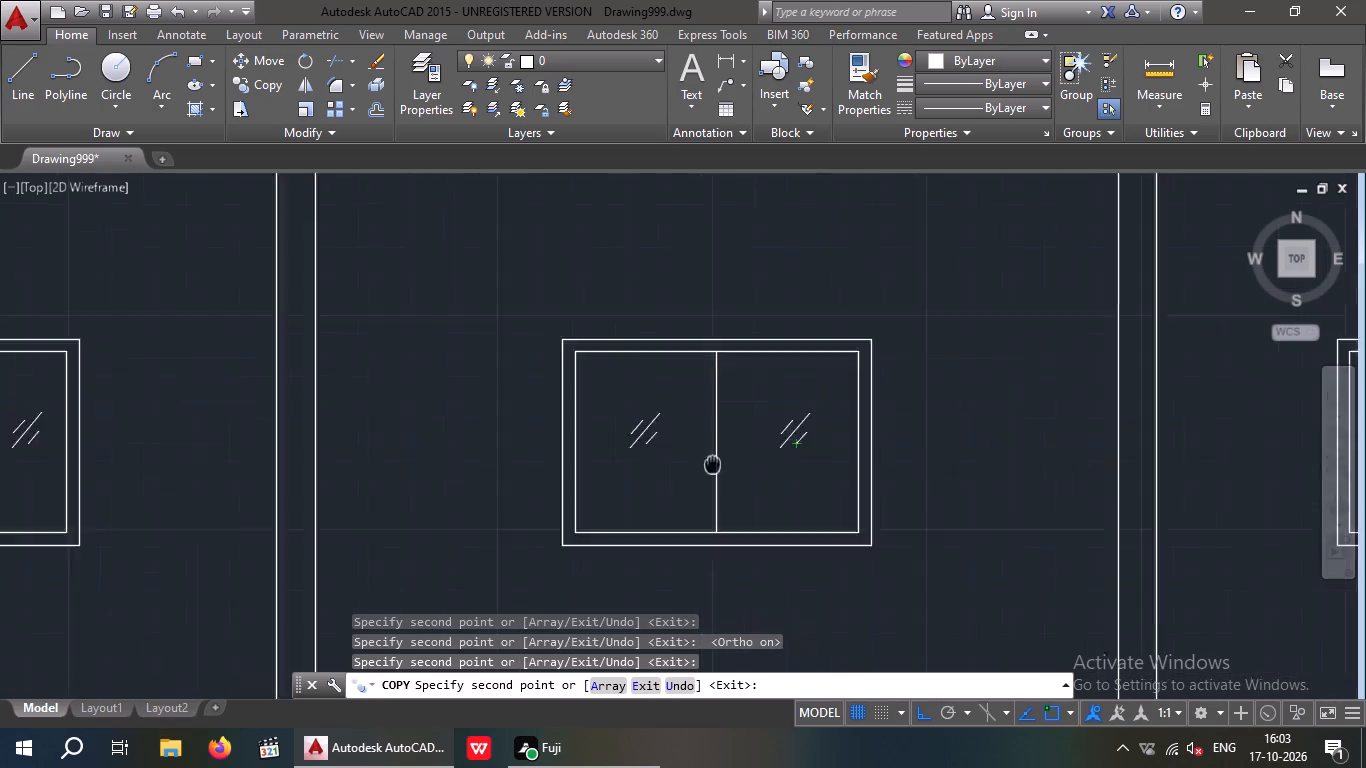
{"action": "middle_click_drag", "start_coordinate": [672, 471], "coordinate": [0, 483]}
{"action": "left_click", "coordinate": [520, 490]}
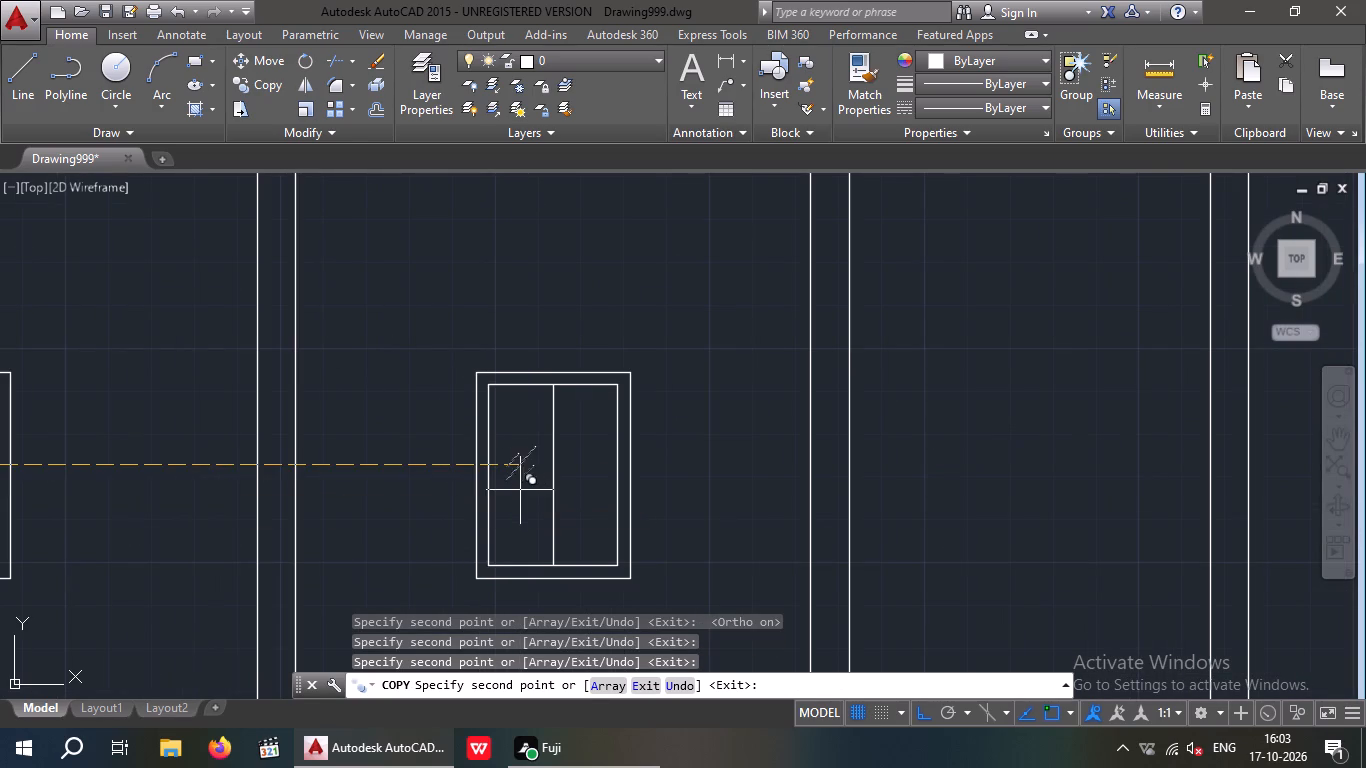
{"action": "left_click", "coordinate": [585, 483]}
Copy the diagonal glass lines into both panes of the rightmost bay's window and end the Copy command.
{"action": "scroll", "coordinate": [593, 480], "scroll_direction": "down", "scroll_amount": 2}
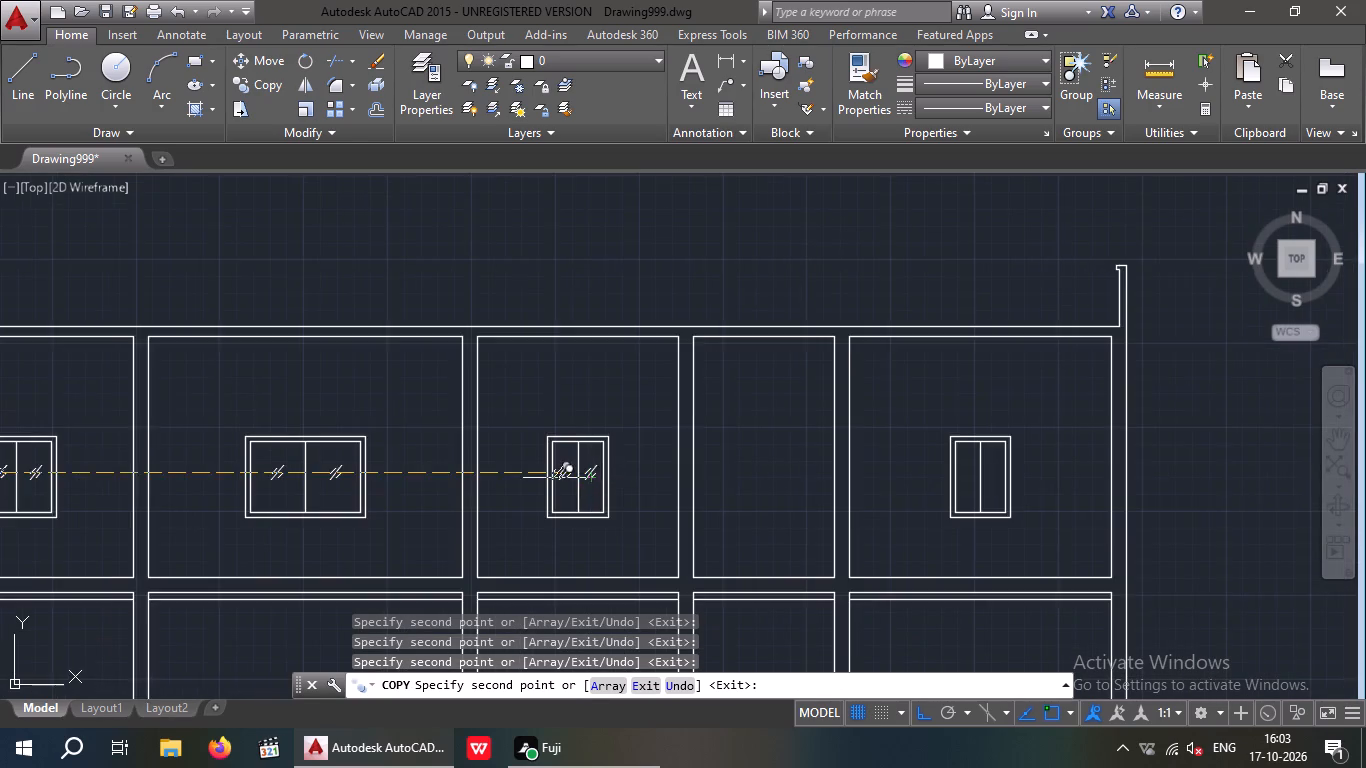
{"action": "middle_click_drag", "start_coordinate": [521, 478], "coordinate": [0, 478]}
{"action": "scroll", "coordinate": [421, 481], "scroll_direction": "up", "scroll_amount": 3}
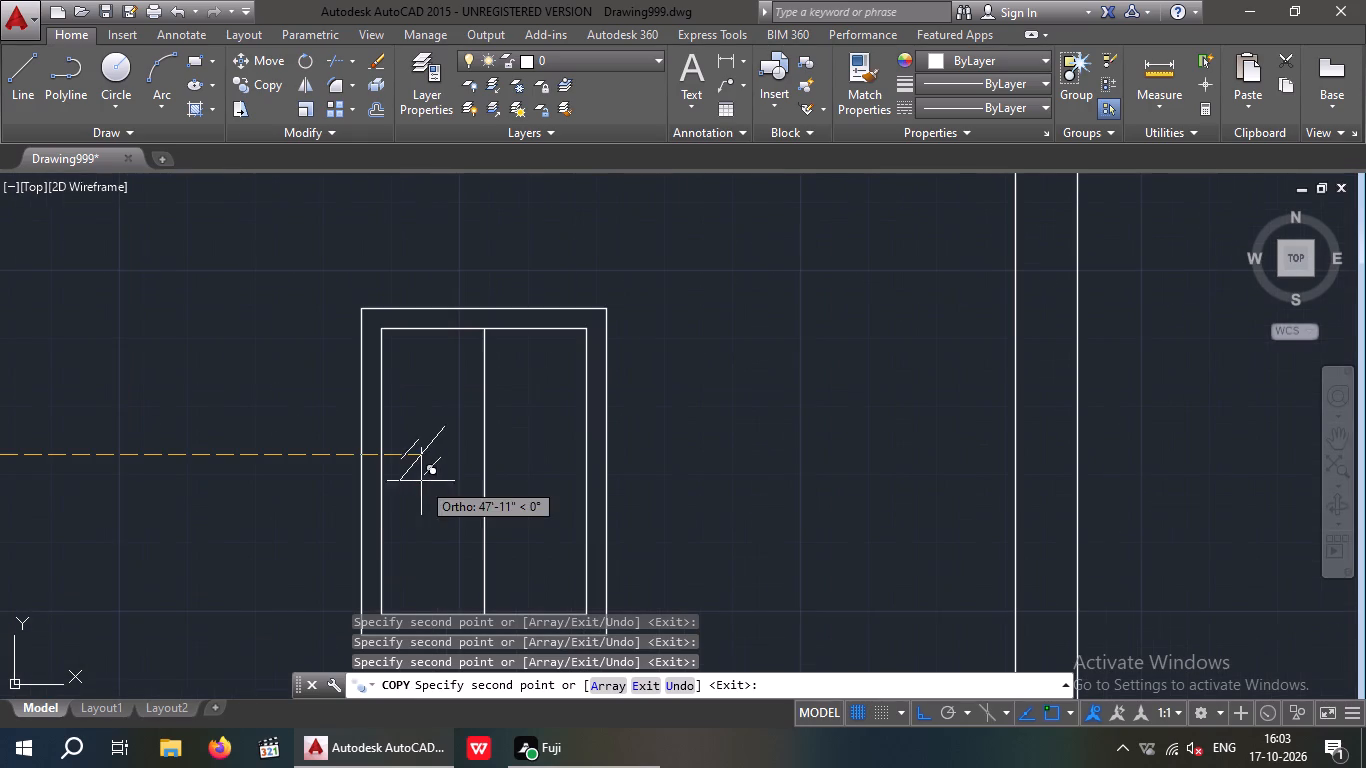
{"action": "left_click", "coordinate": [434, 479]}
{"action": "left_click", "coordinate": [534, 476]}
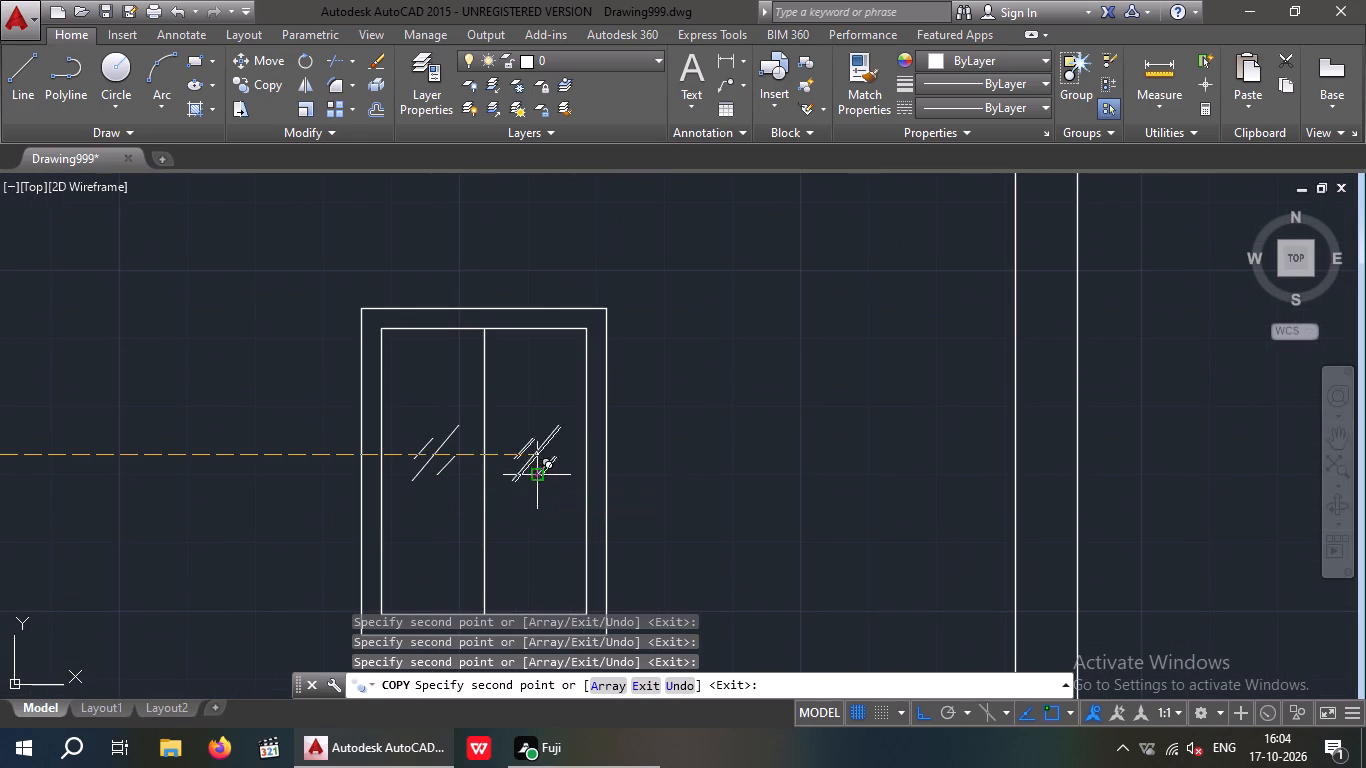
{"action": "key", "text": "Escape"}
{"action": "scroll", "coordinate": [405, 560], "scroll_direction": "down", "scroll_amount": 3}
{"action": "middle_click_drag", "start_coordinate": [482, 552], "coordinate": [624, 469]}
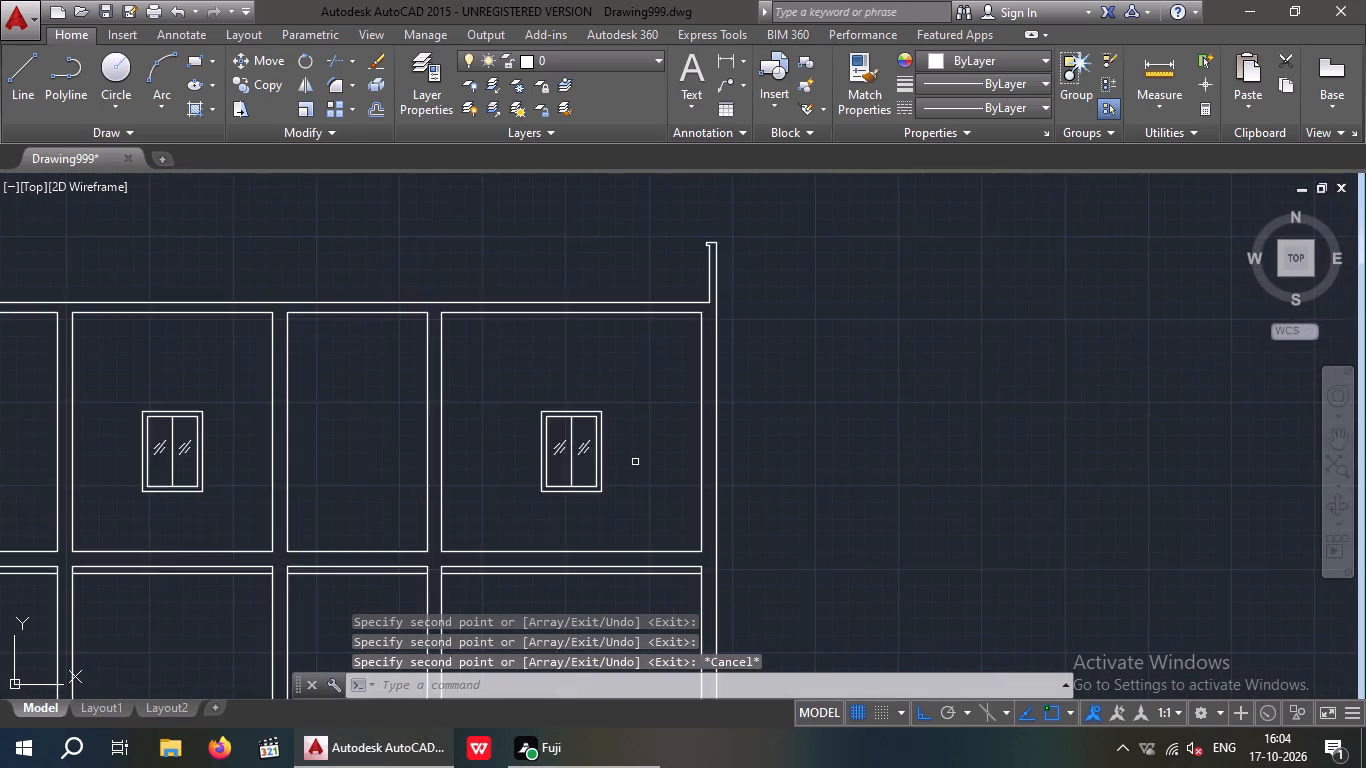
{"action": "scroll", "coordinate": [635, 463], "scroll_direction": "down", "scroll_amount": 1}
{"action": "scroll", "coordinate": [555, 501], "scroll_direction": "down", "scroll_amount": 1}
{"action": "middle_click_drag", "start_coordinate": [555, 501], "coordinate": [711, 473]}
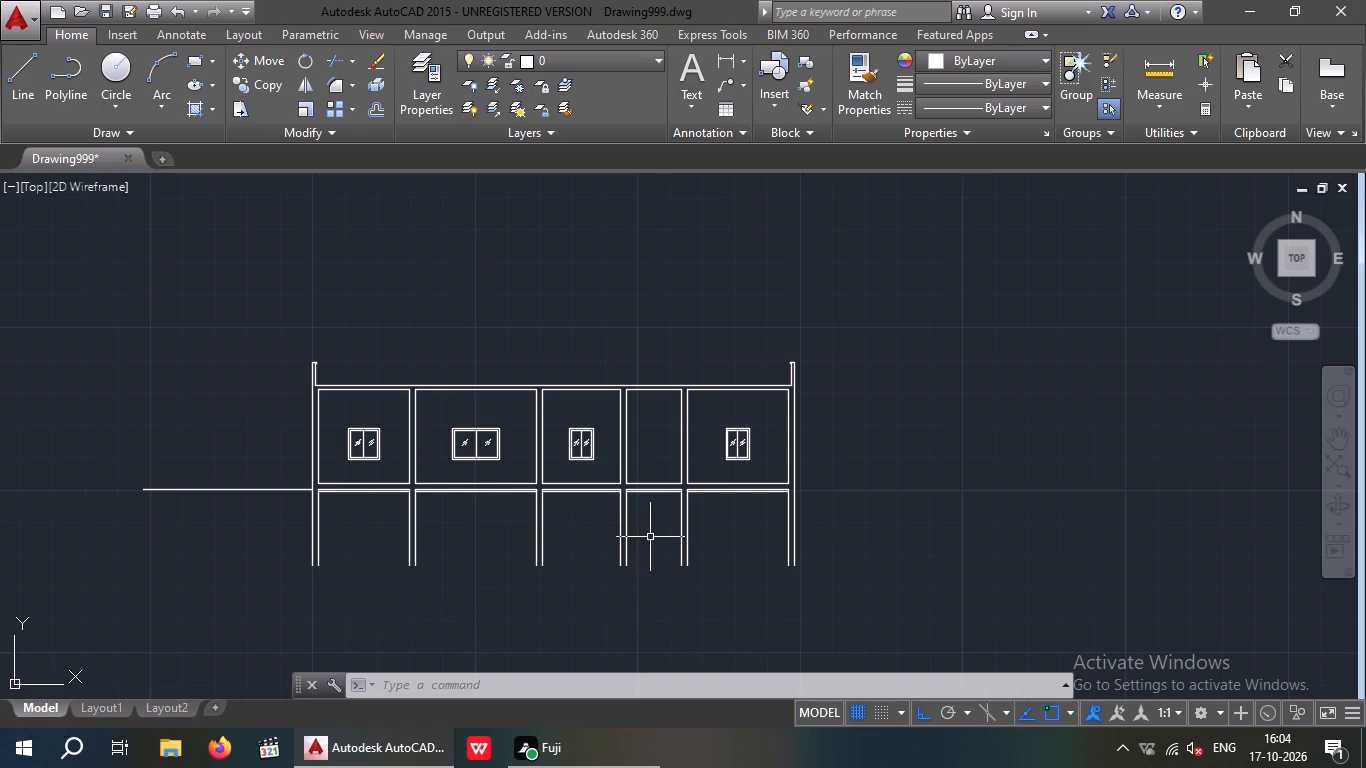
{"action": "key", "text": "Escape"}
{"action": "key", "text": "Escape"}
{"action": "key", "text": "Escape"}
Offset the bottom lines of the rightmost and third upper-storey bays 7' upward.
{"action": "scroll", "coordinate": [685, 449], "scroll_direction": "up", "scroll_amount": 2}
{"action": "middle_click_drag", "start_coordinate": [685, 448], "coordinate": [558, 517]}
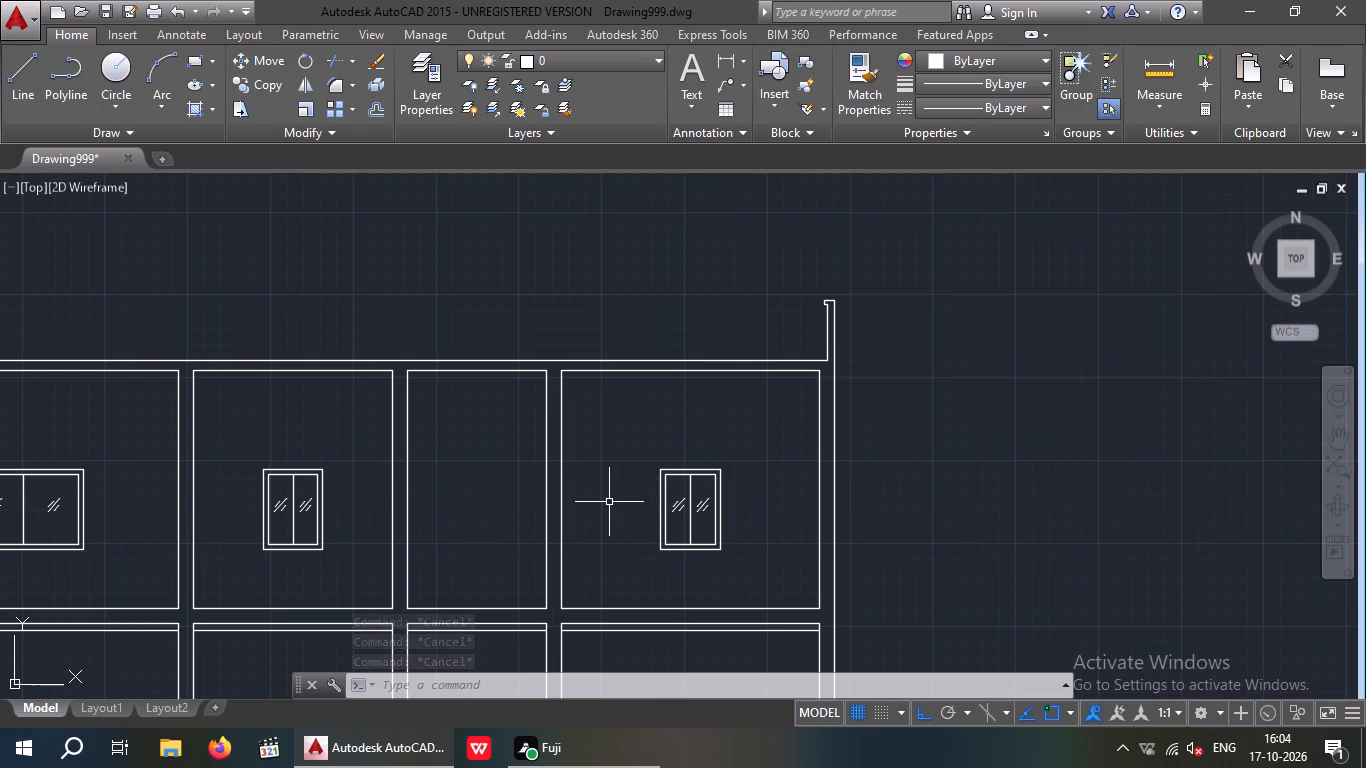
{"action": "key", "text": "o"}
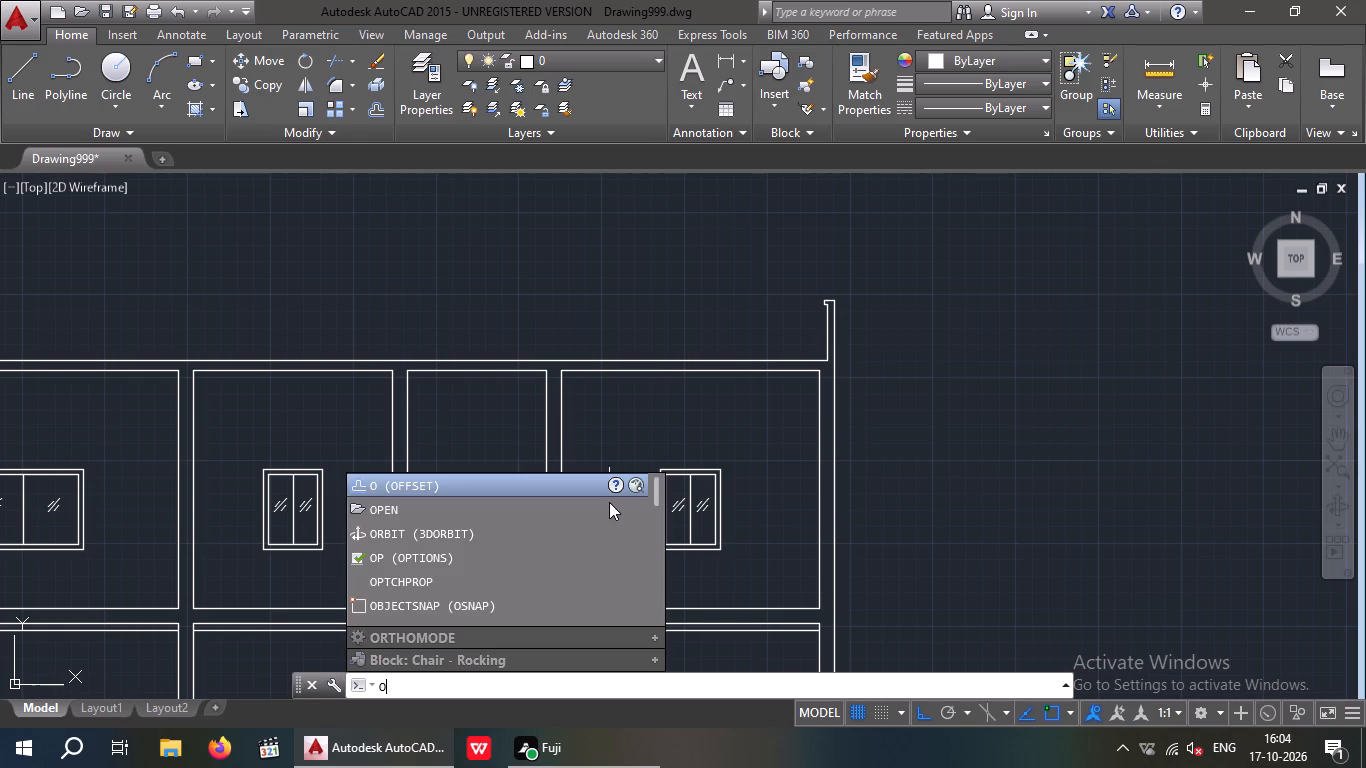
{"action": "key", "text": "Return"}
{"action": "key", "text": "7"}
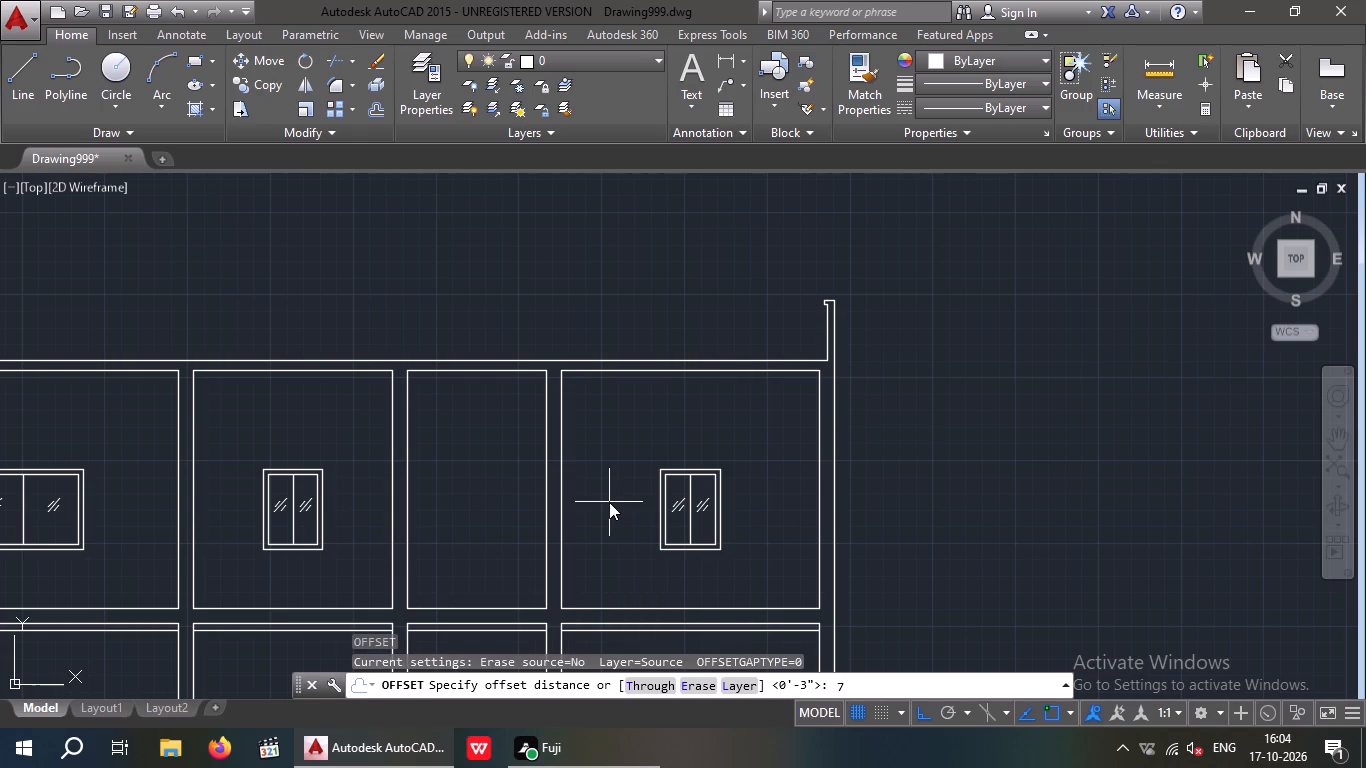
{"action": "key", "text": "apostrophe"}
{"action": "key", "text": "Return"}
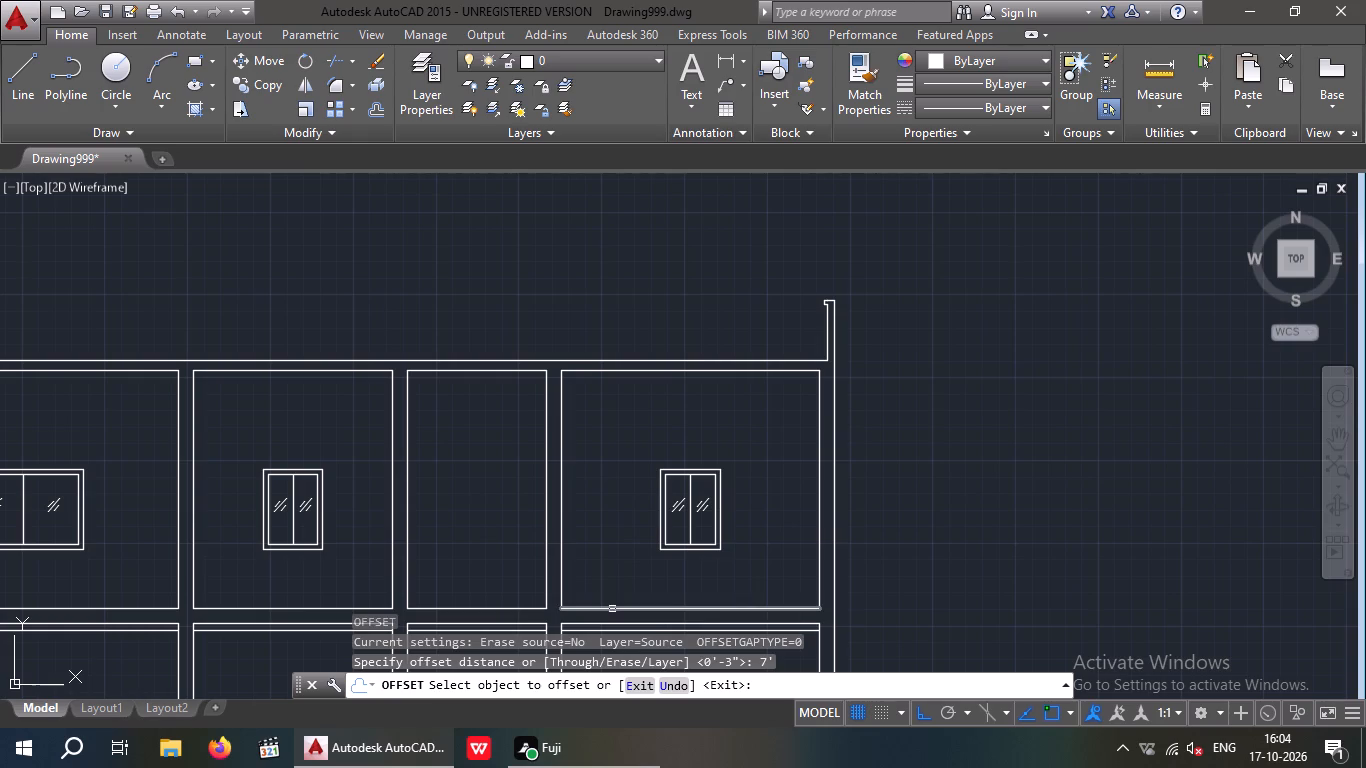
{"action": "left_click_drag", "start_coordinate": [612, 609], "coordinate": [617, 581]}
{"action": "left_click", "coordinate": [627, 510]}
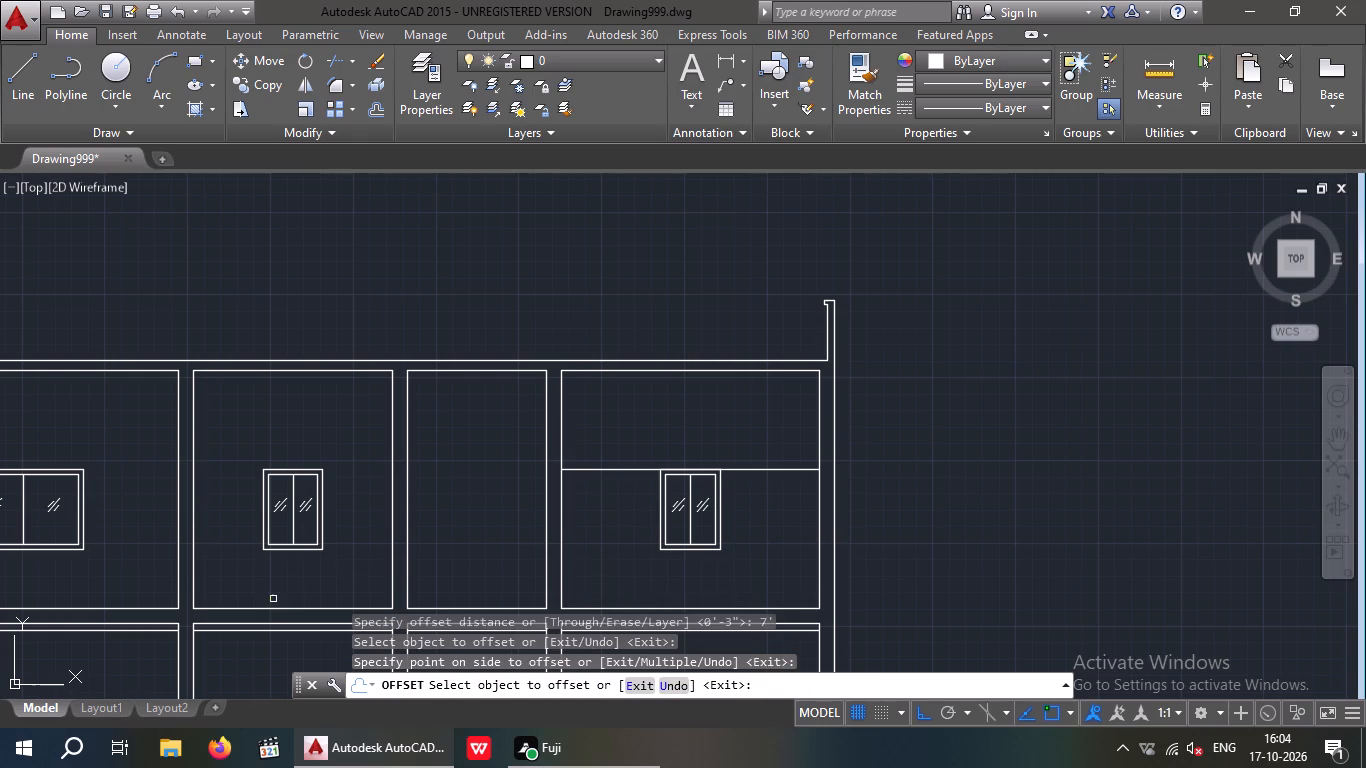
{"action": "left_click_drag", "start_coordinate": [269, 611], "coordinate": [274, 592]}
{"action": "left_click", "coordinate": [291, 547]}
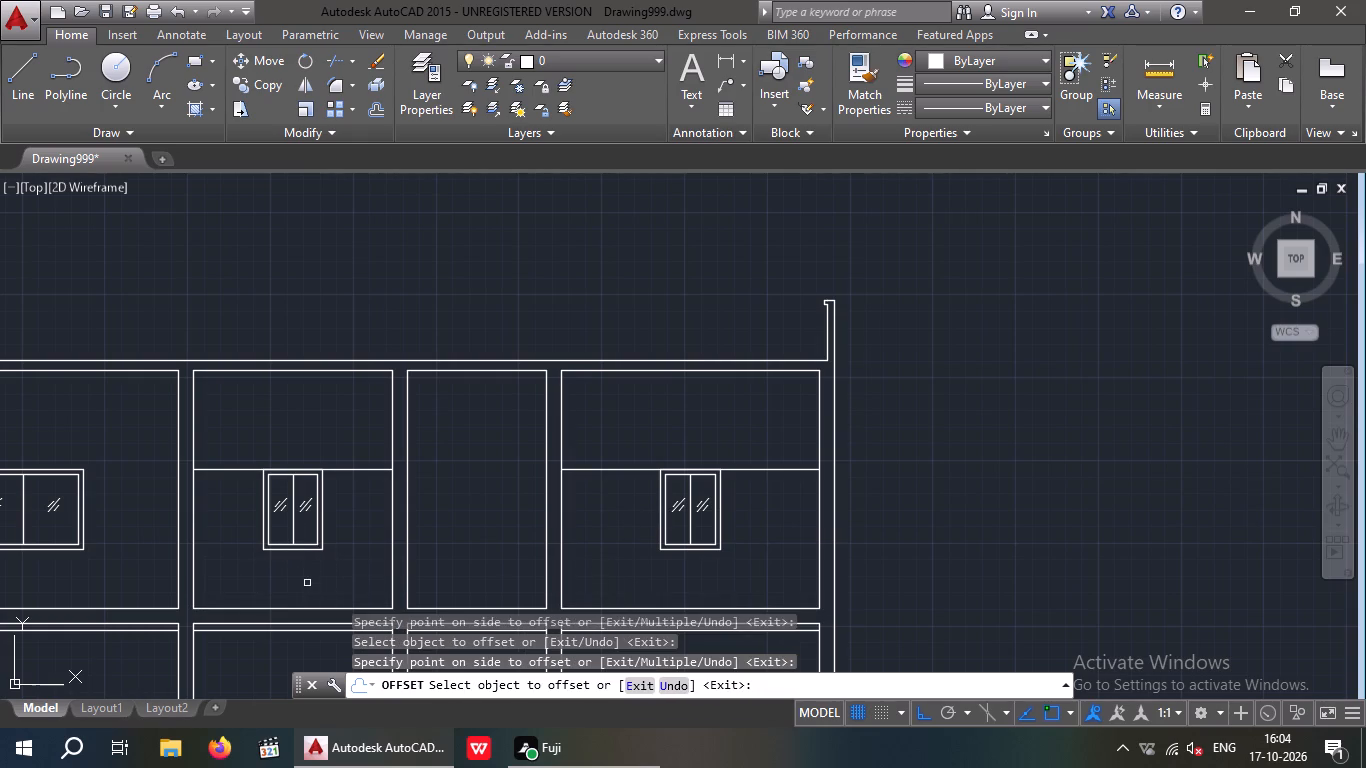
Offset the bottom lines of the second and leftmost upper-storey bays 7' upward and end the Offset command.
{"action": "middle_click_drag", "start_coordinate": [307, 583], "coordinate": [560, 553]}
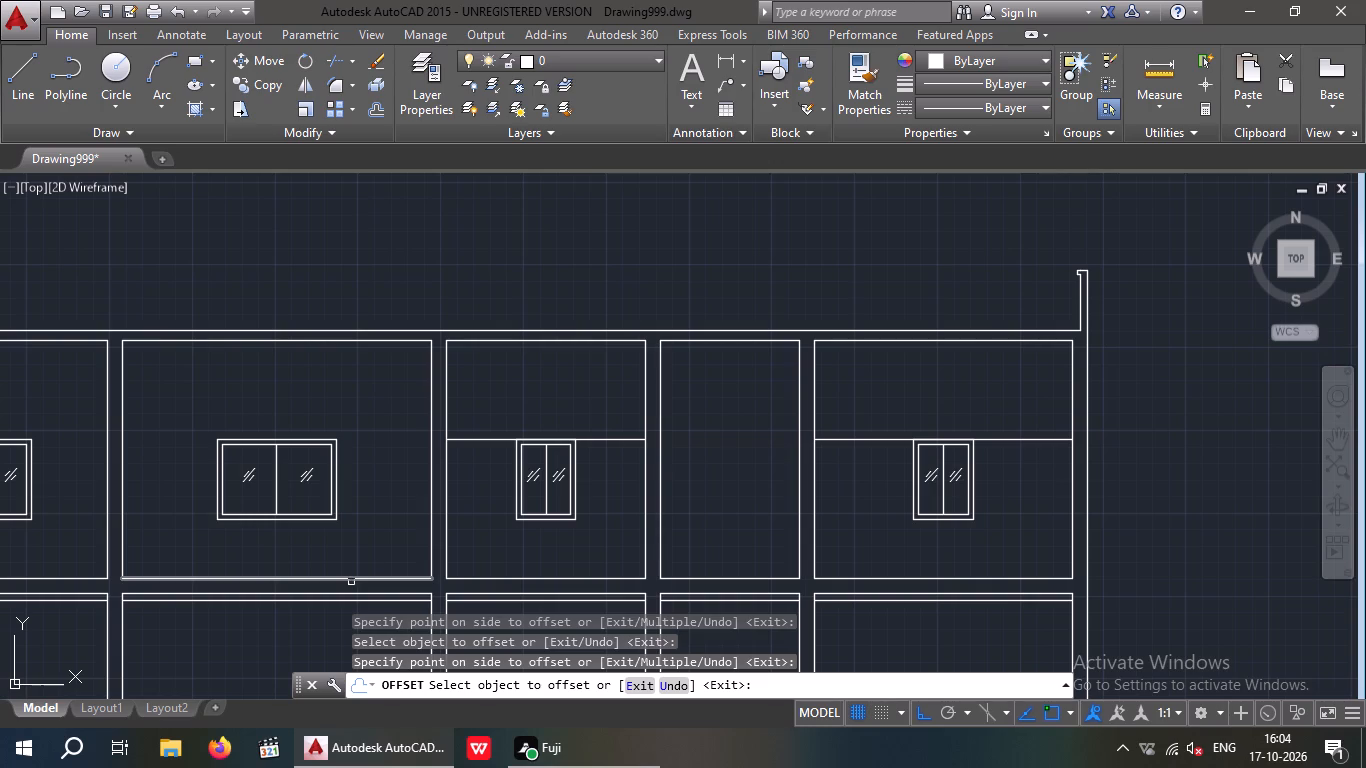
{"action": "left_click_drag", "start_coordinate": [351, 582], "coordinate": [355, 570]}
{"action": "left_click", "coordinate": [394, 523]}
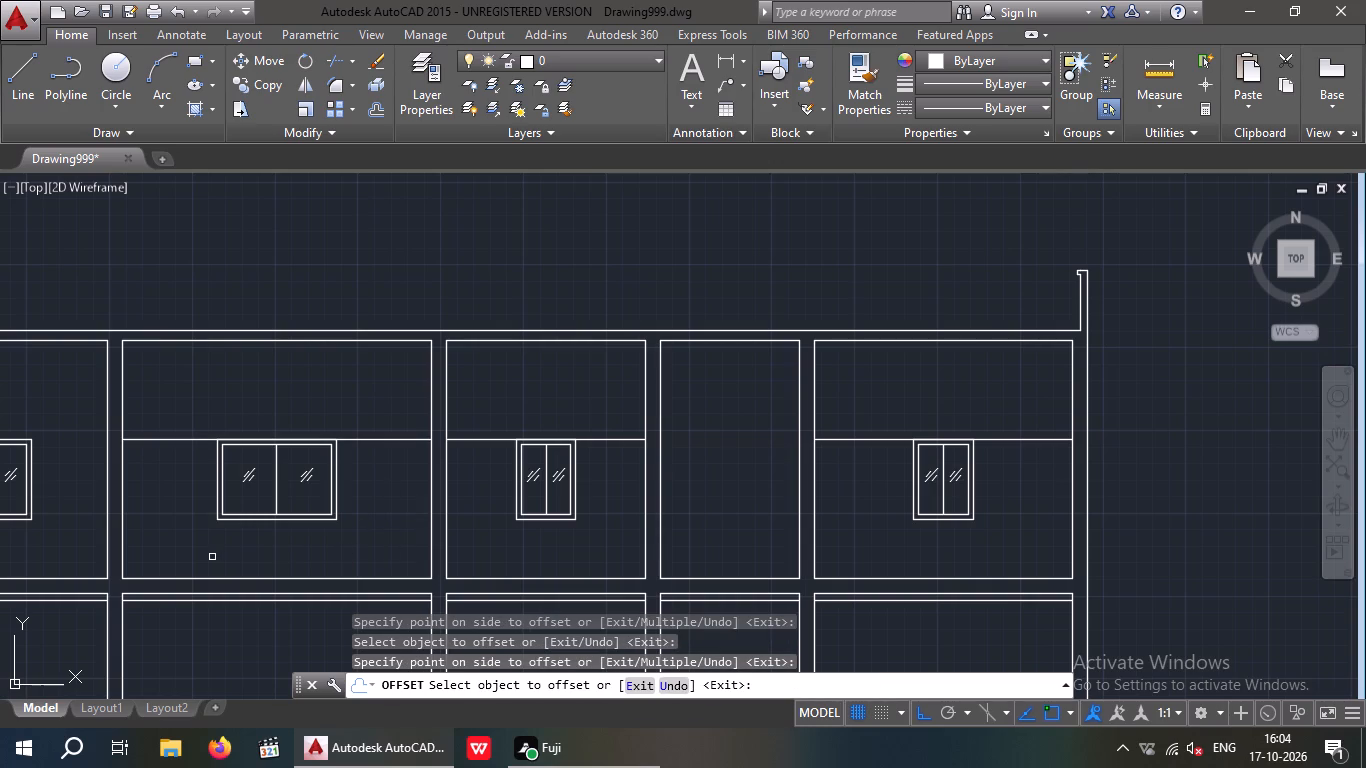
{"action": "middle_click_drag", "start_coordinate": [211, 555], "coordinate": [485, 542]}
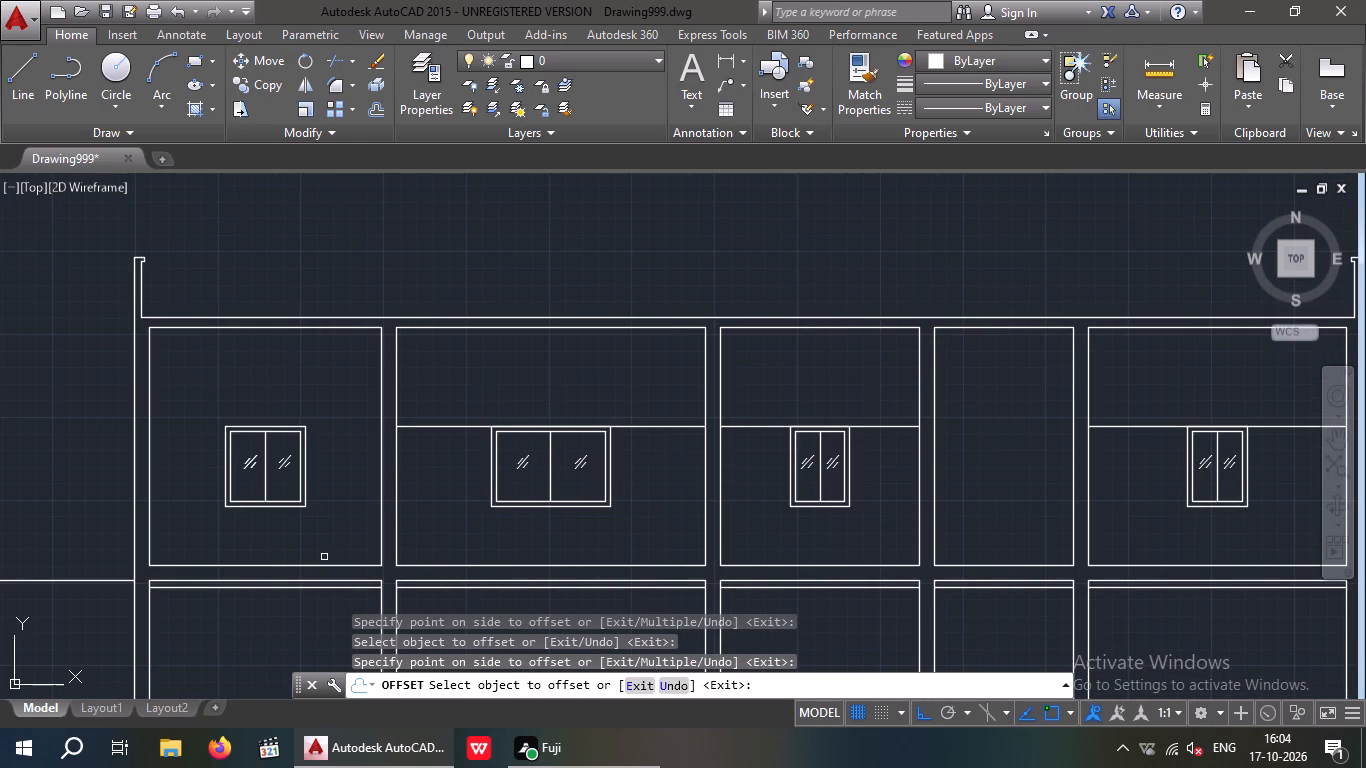
{"action": "left_click_drag", "start_coordinate": [323, 568], "coordinate": [337, 548]}
{"action": "left_click", "coordinate": [356, 515]}
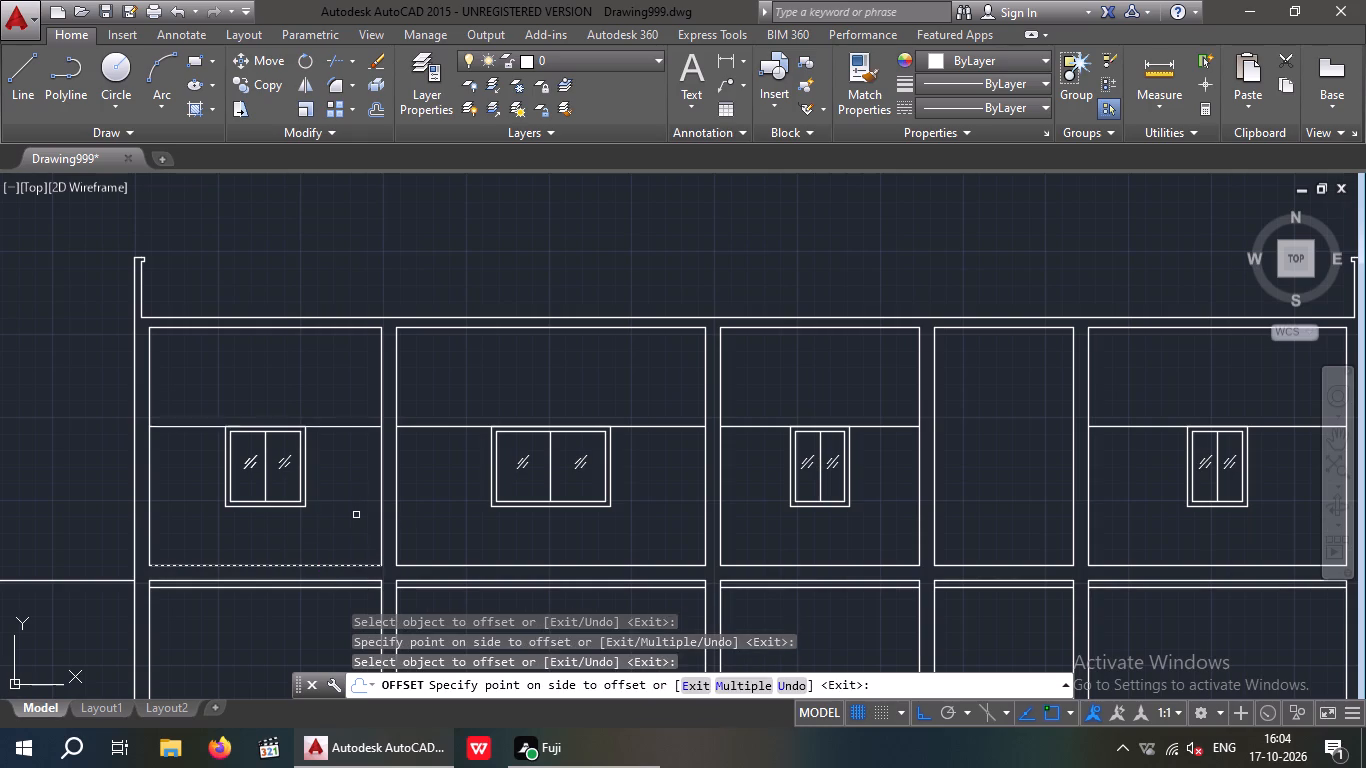
{"action": "key", "text": "Escape"}
{"action": "key", "text": "Escape"}
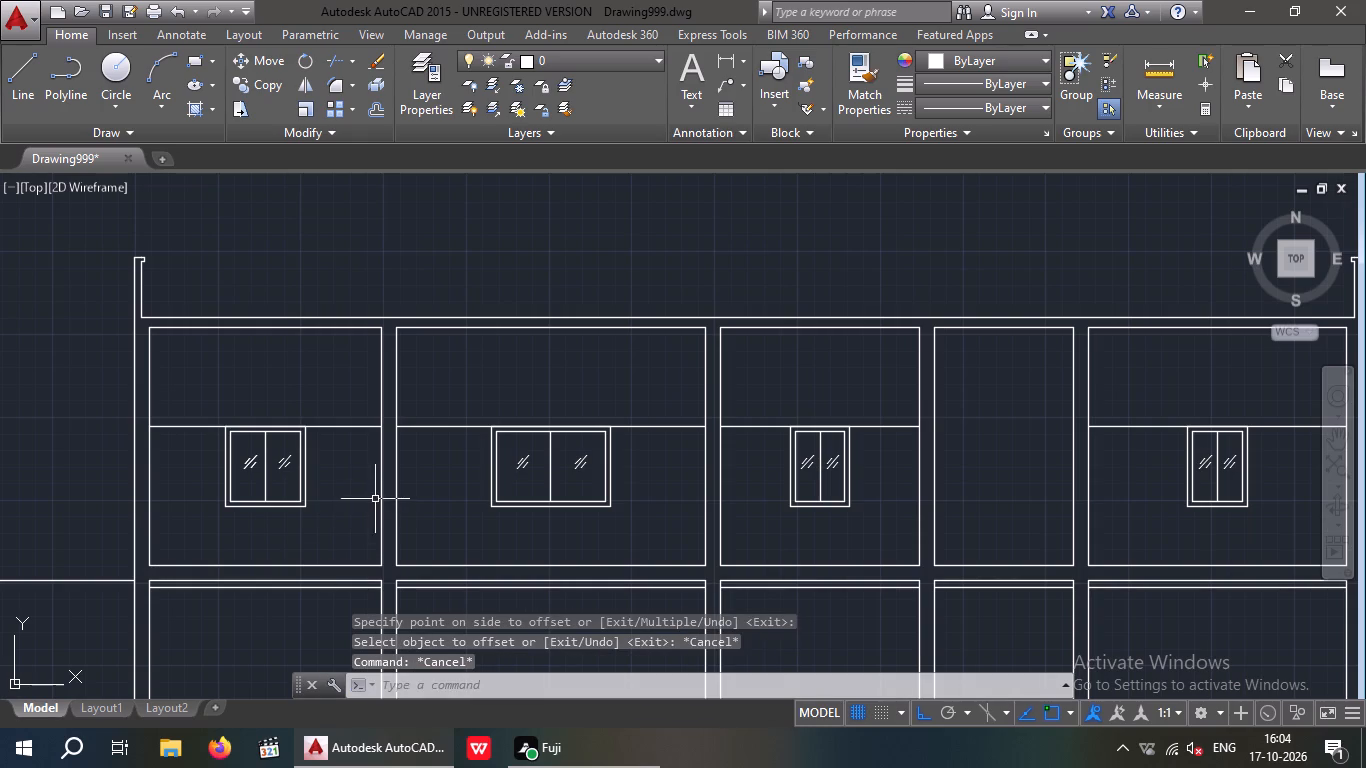
Delete the horizontal 7' offset line across the third bay.
{"action": "left_click", "coordinate": [747, 438]}
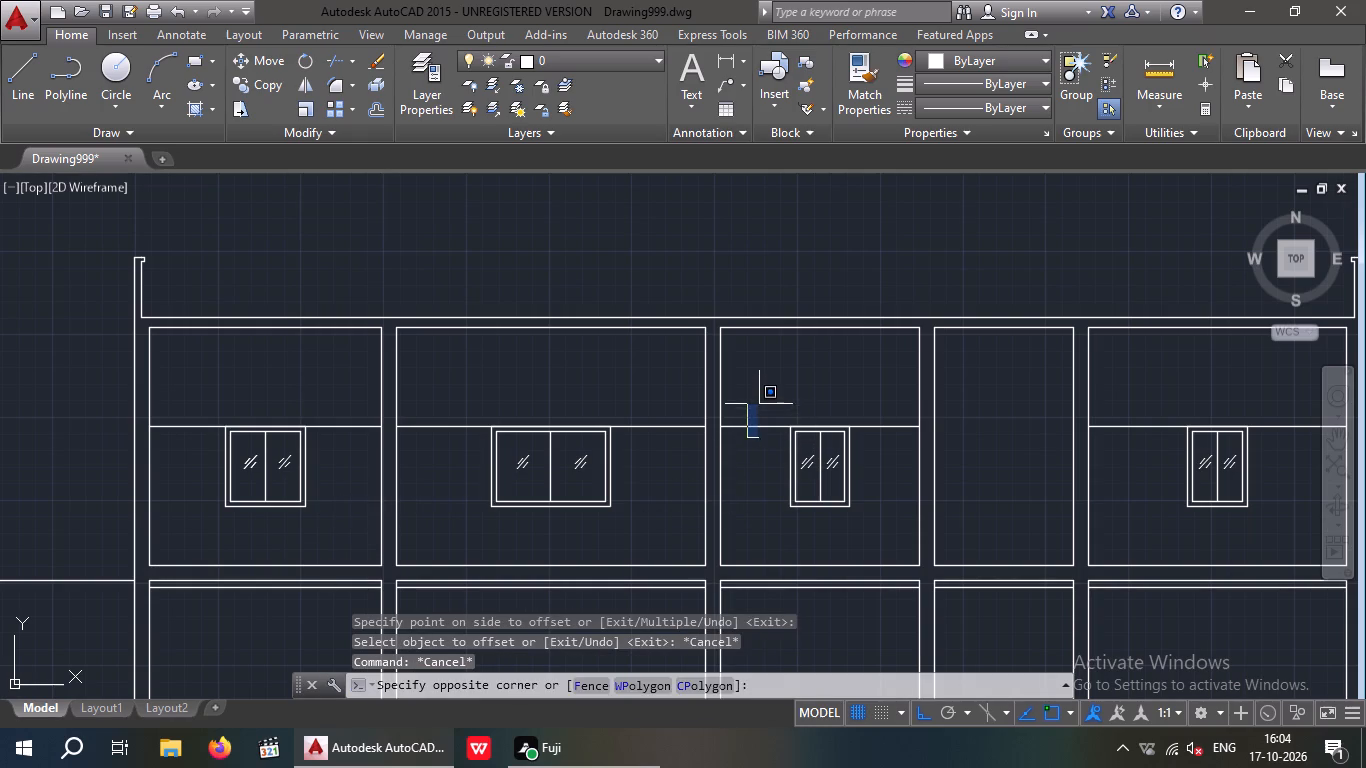
{"action": "left_click", "coordinate": [759, 404]}
{"action": "left_click_drag", "start_coordinate": [758, 452], "coordinate": [745, 407]}
{"action": "left_click", "coordinate": [744, 394]}
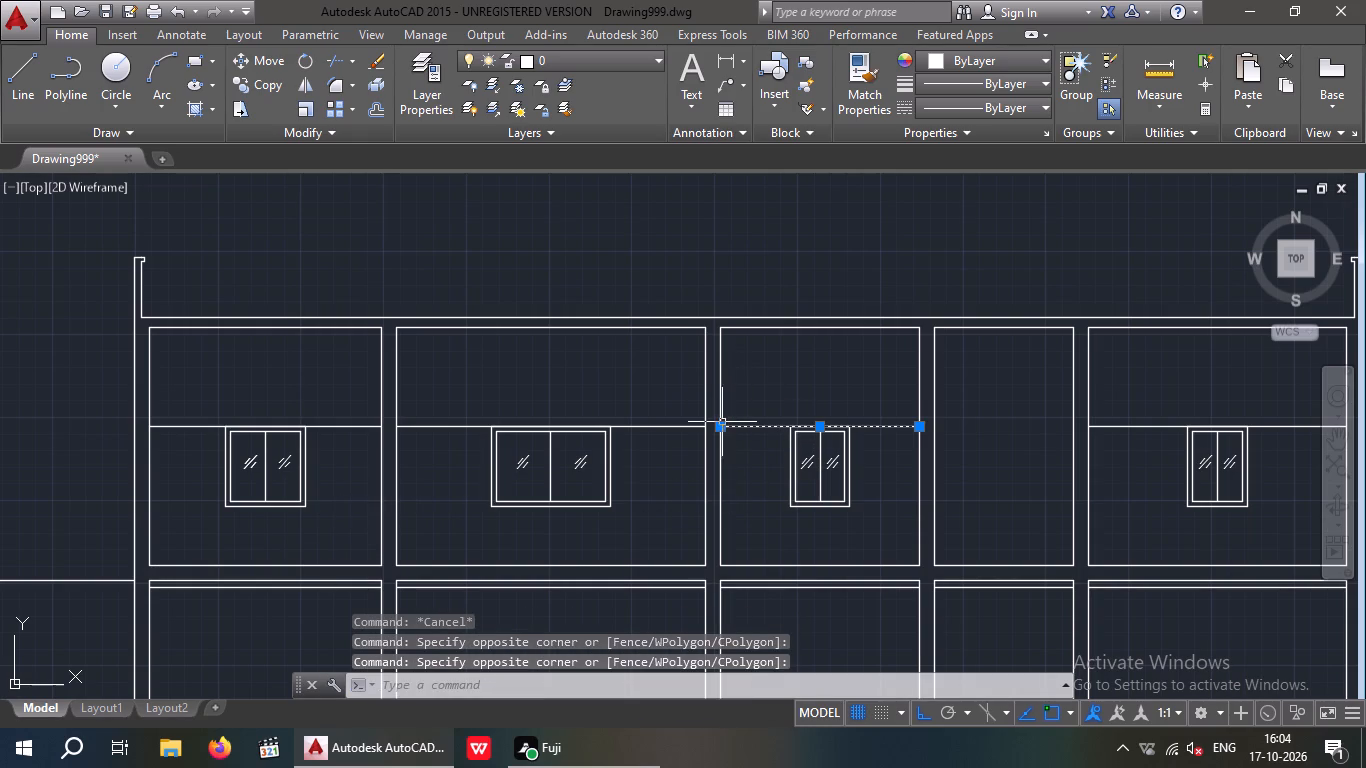
{"action": "key", "text": "Delete"}
Offset the right edge of the leftmost upper-storey bay 2' inward, toward its window.
{"action": "scroll", "coordinate": [697, 428], "scroll_direction": "down", "scroll_amount": 1}
{"action": "scroll", "coordinate": [471, 448], "scroll_direction": "up", "scroll_amount": 1}
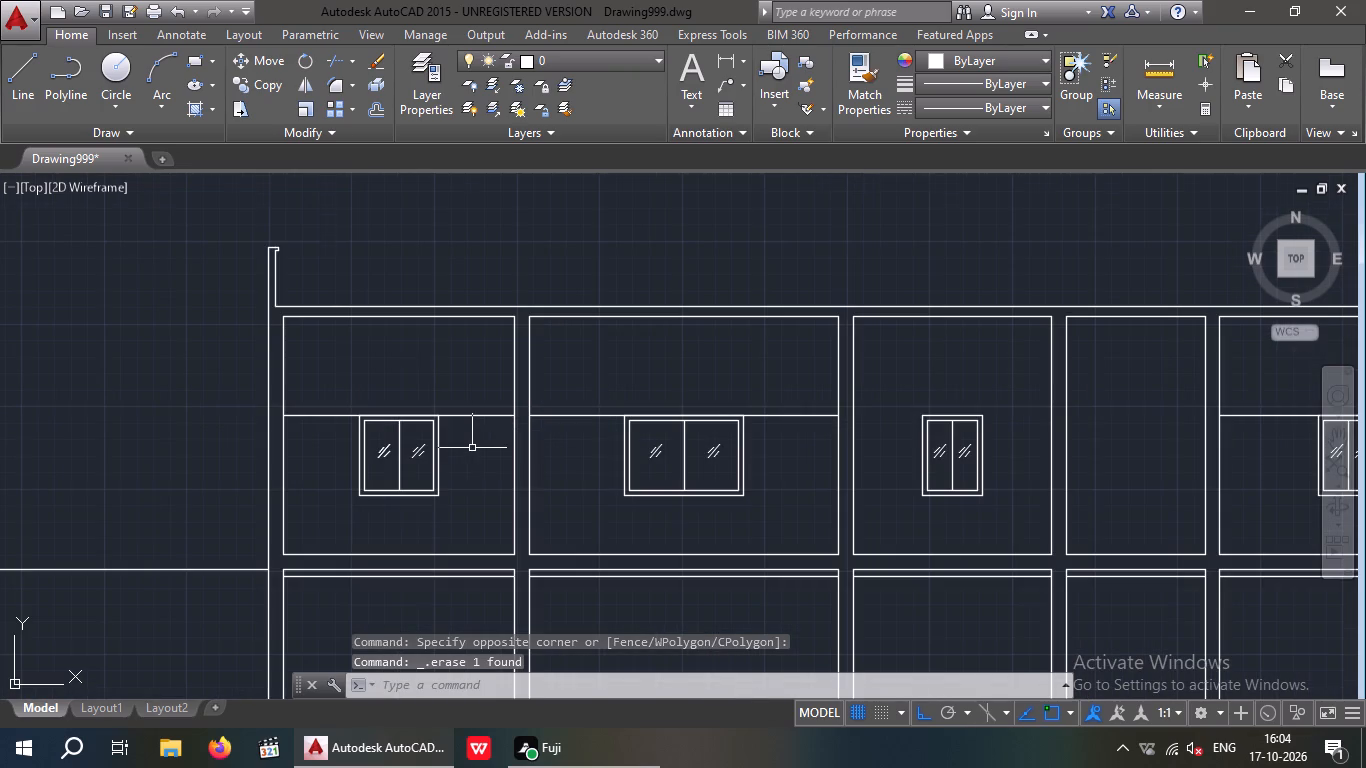
{"action": "scroll", "coordinate": [490, 440], "scroll_direction": "up", "scroll_amount": 1}
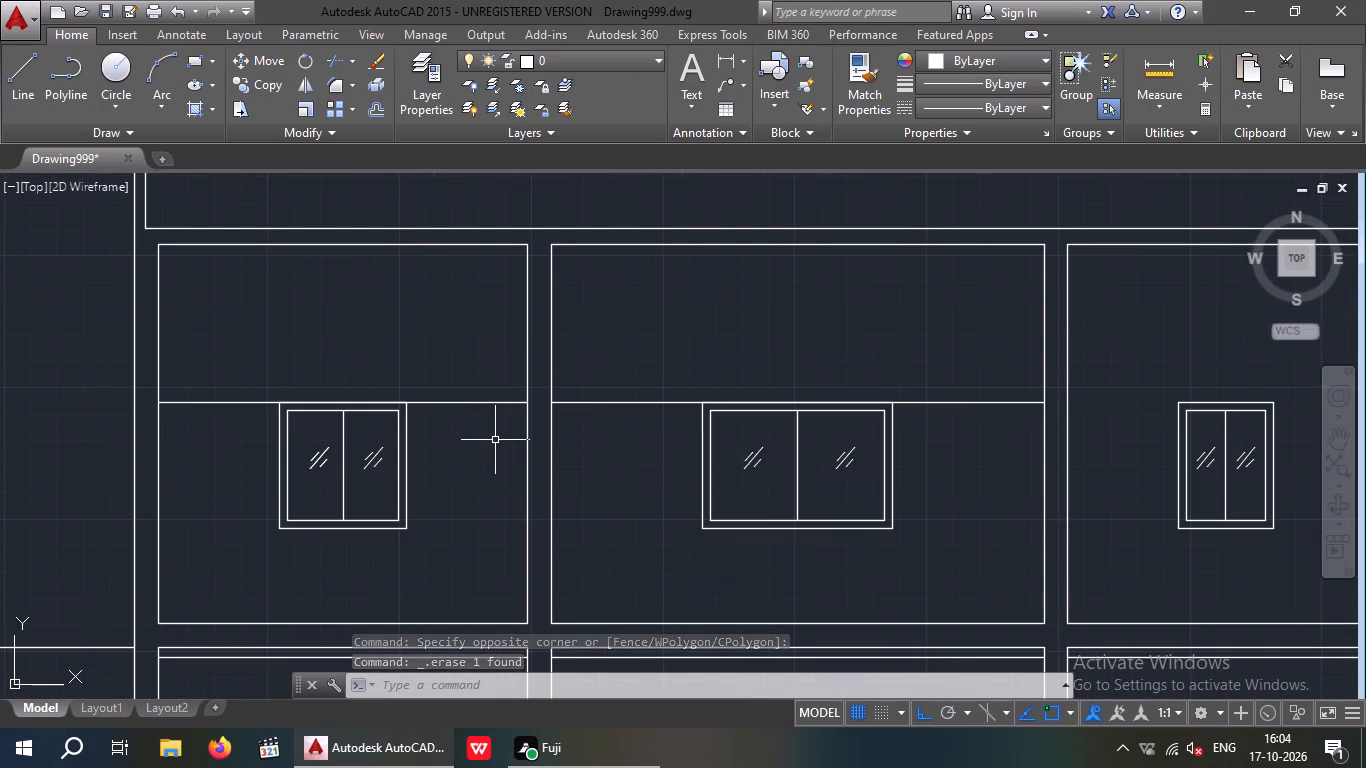
{"action": "key", "text": "Escape"}
{"action": "key", "text": "o"}
{"action": "key", "text": "Return"}
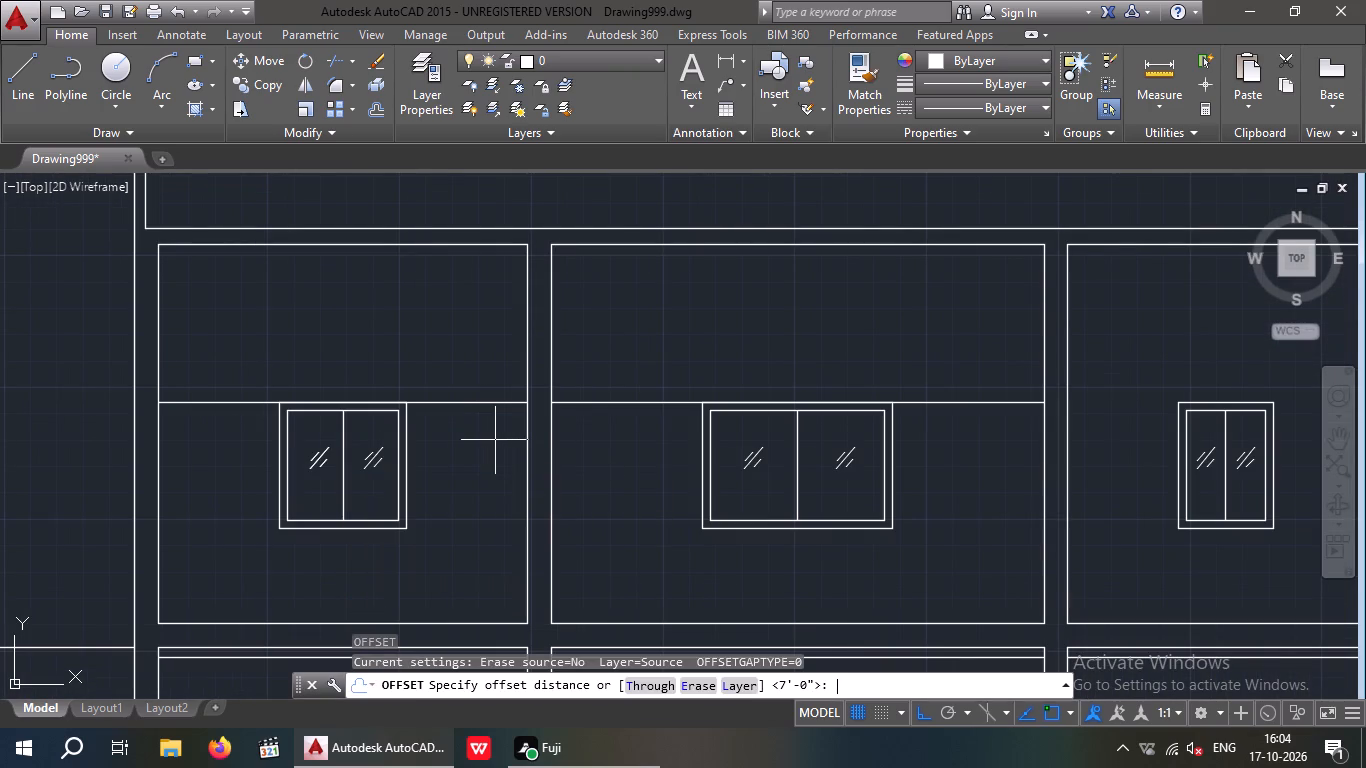
{"action": "type", "text": "2'"}
{"action": "key", "text": "Return"}
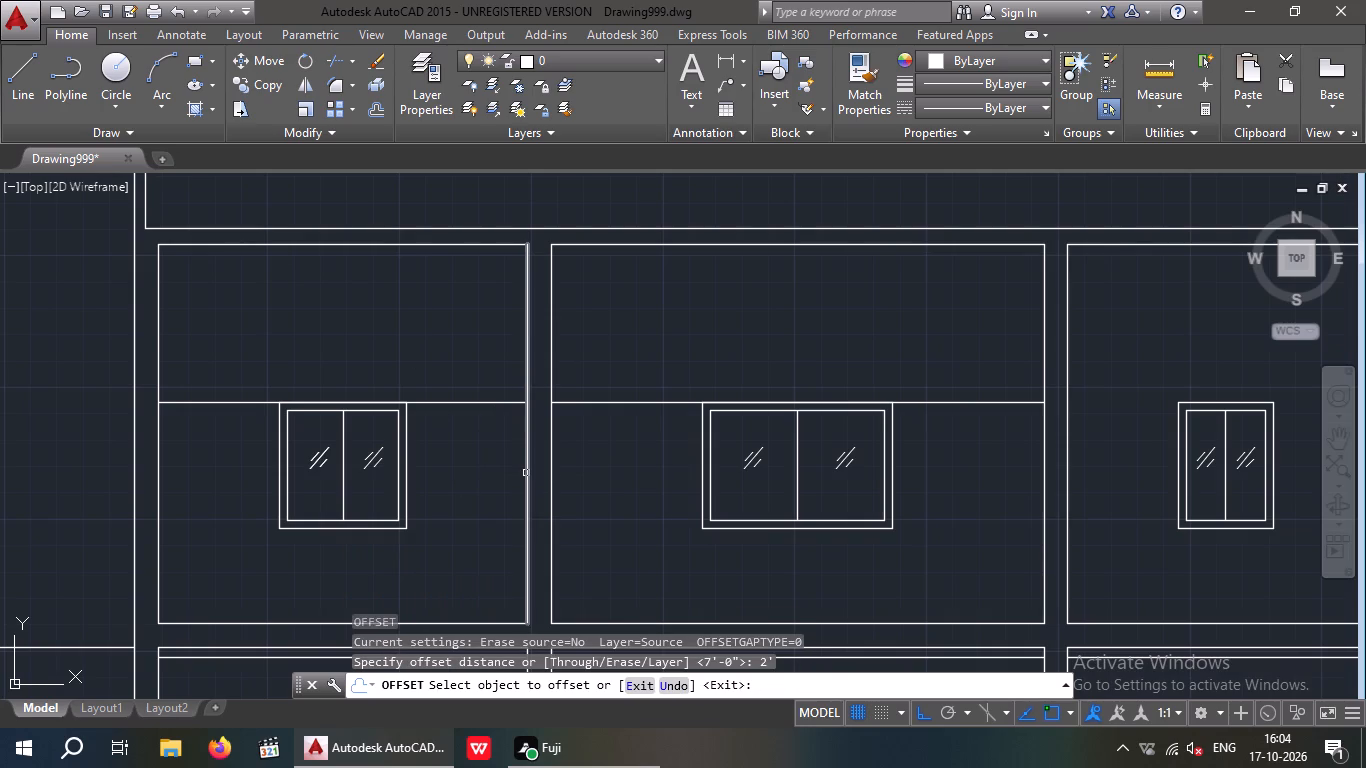
{"action": "left_click", "coordinate": [526, 473]}
{"action": "left_click", "coordinate": [463, 480]}
Offset the right edge of the second upper-storey bay 2' inward, toward its window.
{"action": "middle_click_drag", "start_coordinate": [969, 519], "coordinate": [968, 518]}
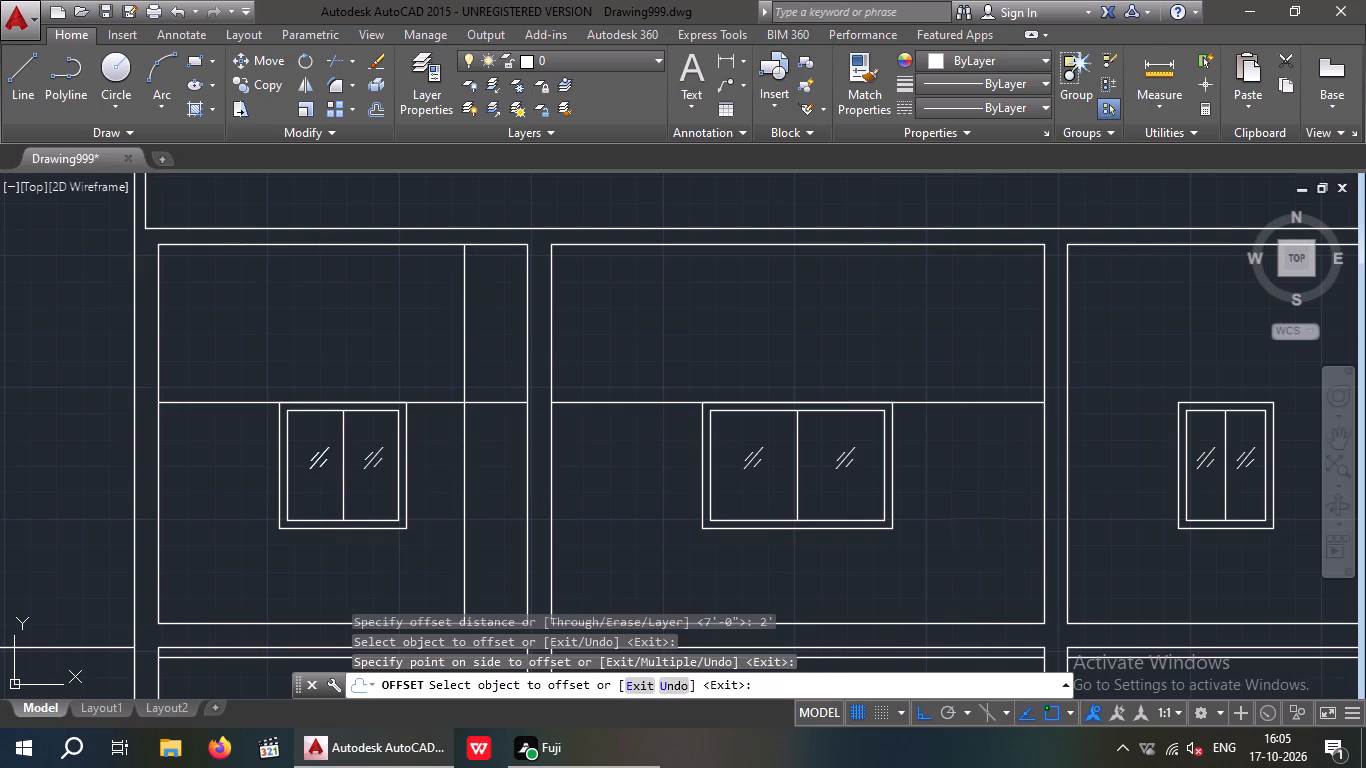
{"action": "middle_click_drag", "start_coordinate": [968, 518], "coordinate": [732, 505]}
{"action": "left_click_drag", "start_coordinate": [805, 473], "coordinate": [775, 478]}
{"action": "left_click", "coordinate": [714, 485]}
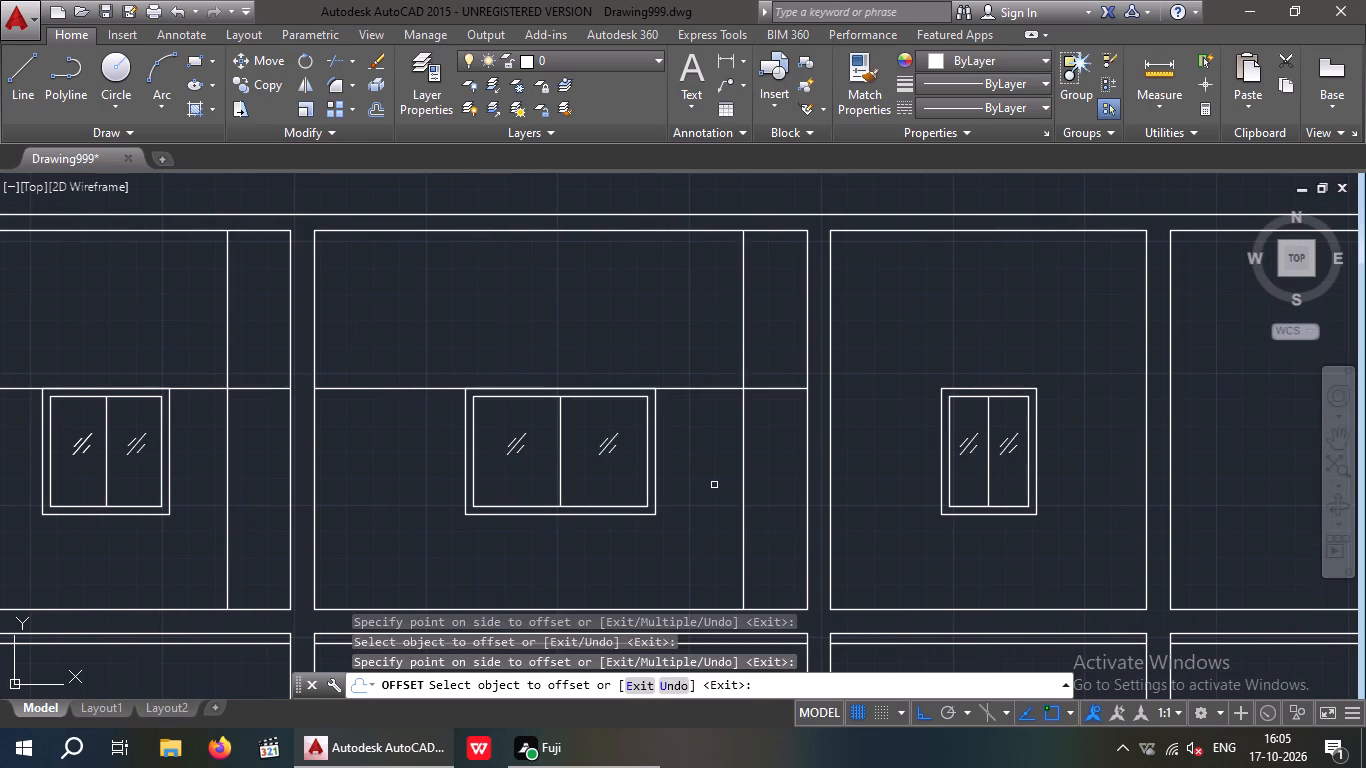
Offset the left edge of the rightmost upper-storey bay 2' inward, toward its window, and end the Offset command.
{"action": "scroll", "coordinate": [856, 488], "scroll_direction": "down", "scroll_amount": 2}
{"action": "middle_click_drag", "start_coordinate": [866, 496], "coordinate": [639, 495]}
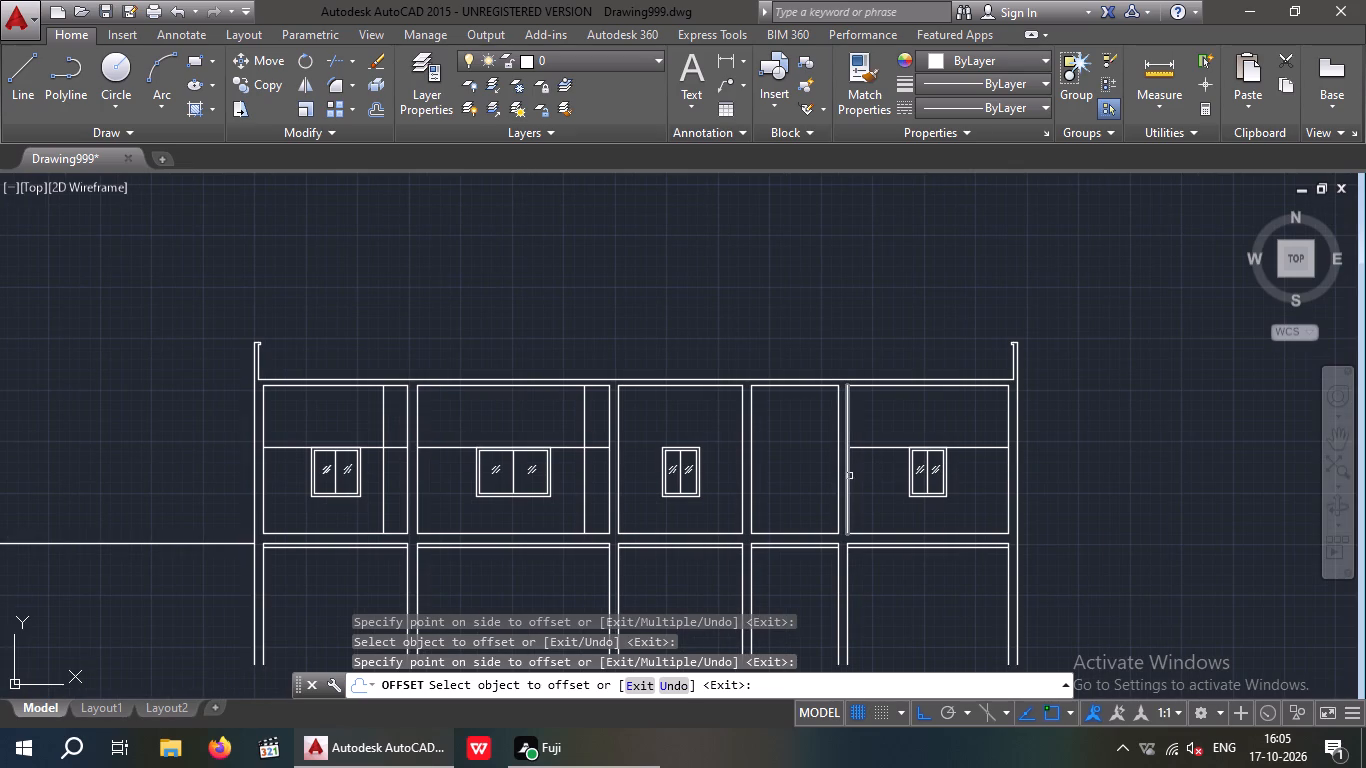
{"action": "left_click_drag", "start_coordinate": [848, 476], "coordinate": [863, 476]}
{"action": "left_click", "coordinate": [894, 474]}
{"action": "key", "text": "Escape"}
{"action": "key", "text": "Escape"}
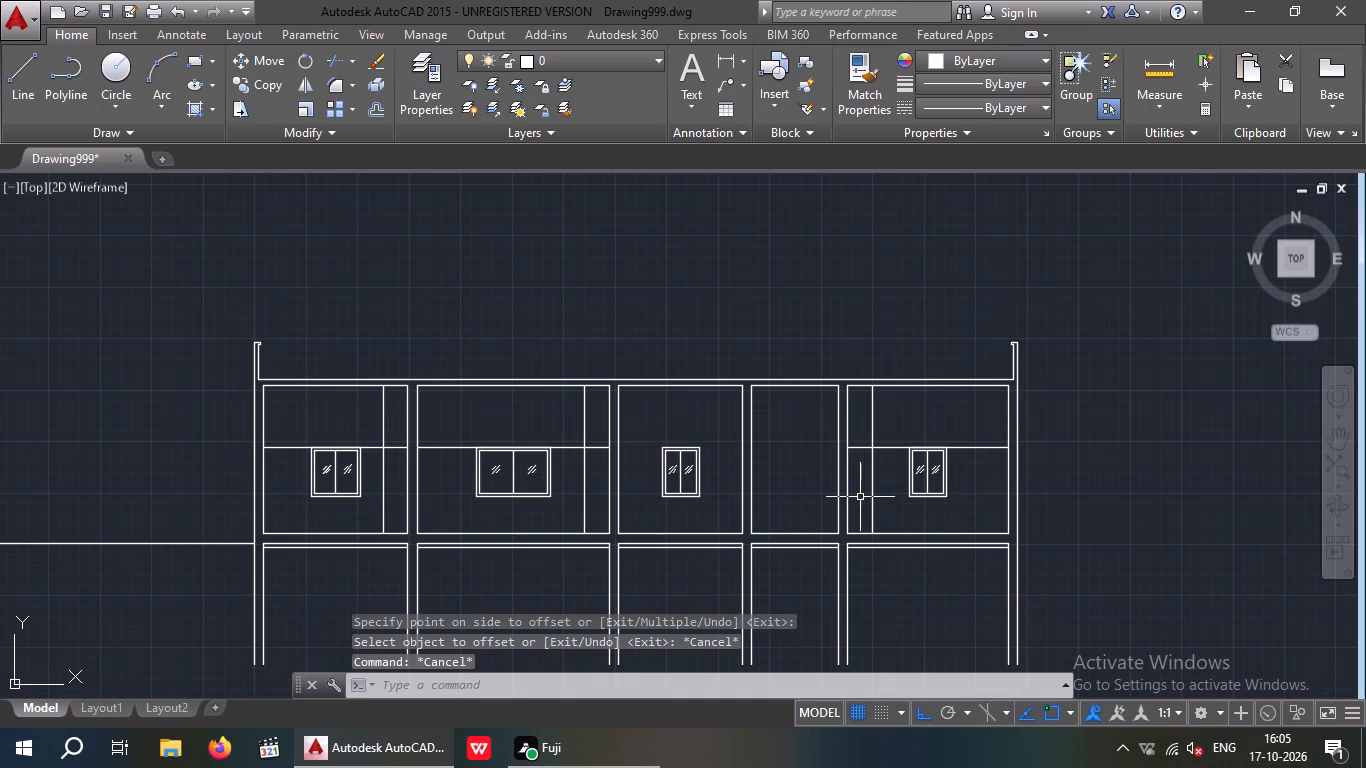
Trim the rightmost bay's 2' offset line above the 7' line, and the 7' line between the door outline and window.
{"action": "type", "text": "TR"}
{"action": "key", "text": "space"}
{"action": "key", "text": "space"}
{"action": "scroll", "coordinate": [879, 433], "scroll_direction": "up", "scroll_amount": 4}
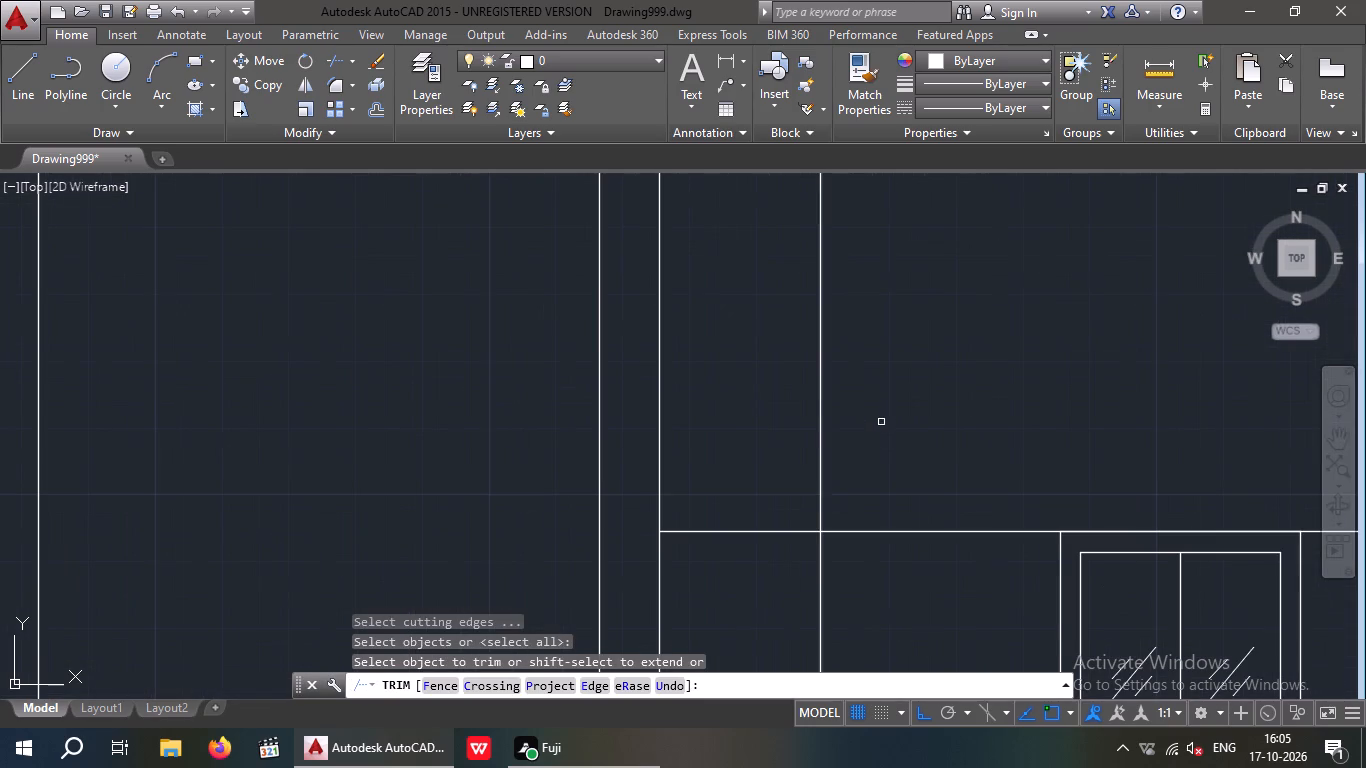
{"action": "left_click_drag", "start_coordinate": [882, 405], "coordinate": [776, 448]}
{"action": "left_click", "coordinate": [776, 448]}
{"action": "left_click_drag", "start_coordinate": [924, 562], "coordinate": [902, 522]}
{"action": "left_click", "coordinate": [897, 488]}
Trim the crossing offset lines in the second and leftmost upper-storey bays to door outlines and end the Trim command.
{"action": "scroll", "coordinate": [901, 485], "scroll_direction": "down", "scroll_amount": 2}
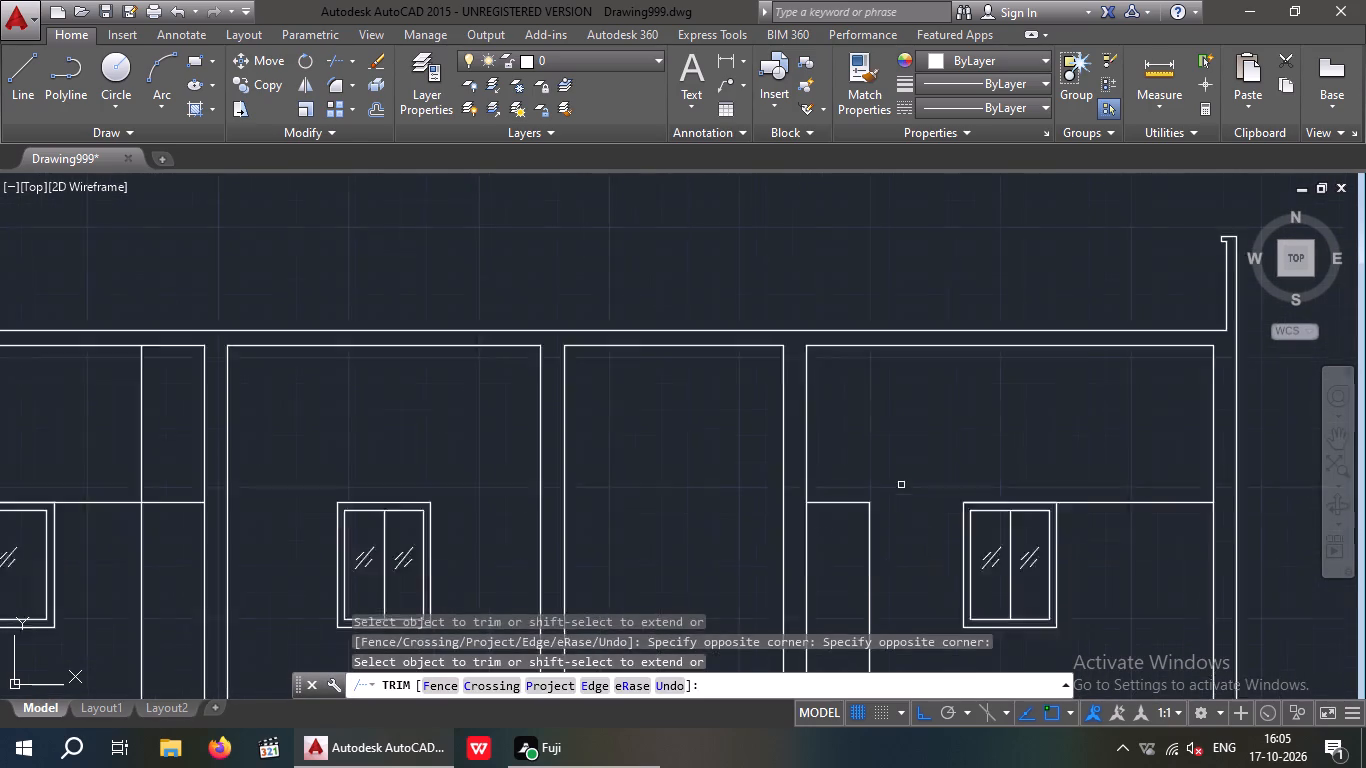
{"action": "scroll", "coordinate": [901, 485], "scroll_direction": "down", "scroll_amount": 2}
{"action": "scroll", "coordinate": [583, 468], "scroll_direction": "up", "scroll_amount": 1}
{"action": "left_click_drag", "start_coordinate": [632, 454], "coordinate": [612, 464]}
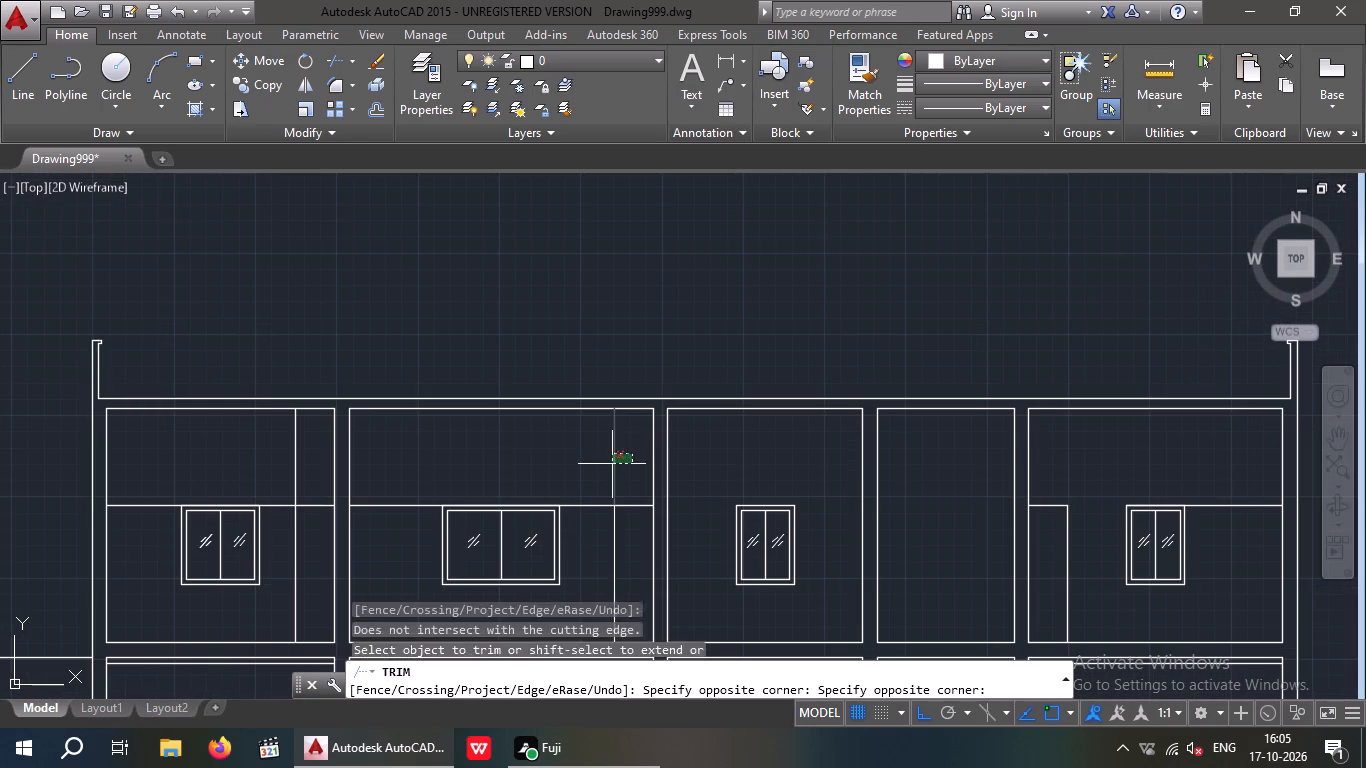
{"action": "left_click", "coordinate": [612, 464]}
{"action": "left_click_drag", "start_coordinate": [586, 523], "coordinate": [580, 494]}
{"action": "left_click", "coordinate": [577, 482]}
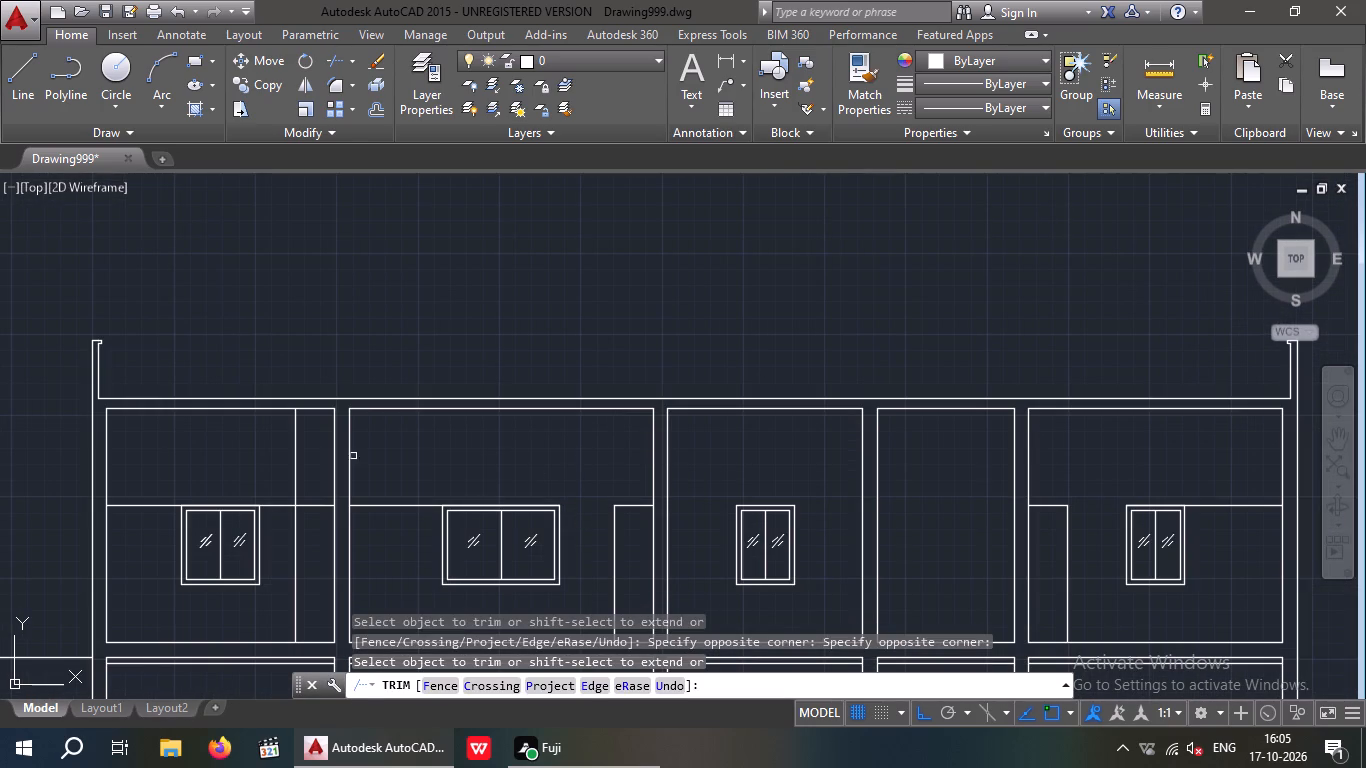
{"action": "left_click_drag", "start_coordinate": [313, 443], "coordinate": [278, 448]}
{"action": "left_click", "coordinate": [277, 448]}
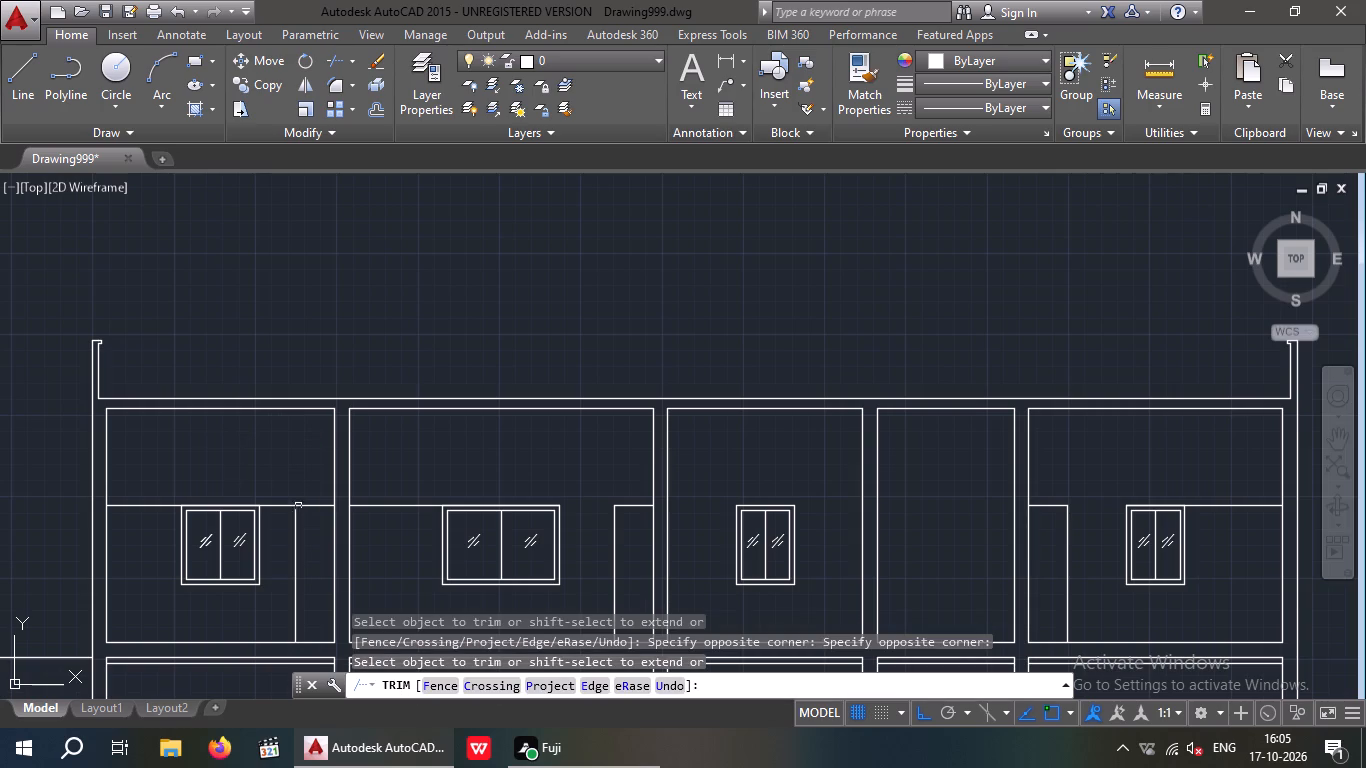
{"action": "left_click", "coordinate": [275, 504]}
{"action": "key", "text": "Escape"}
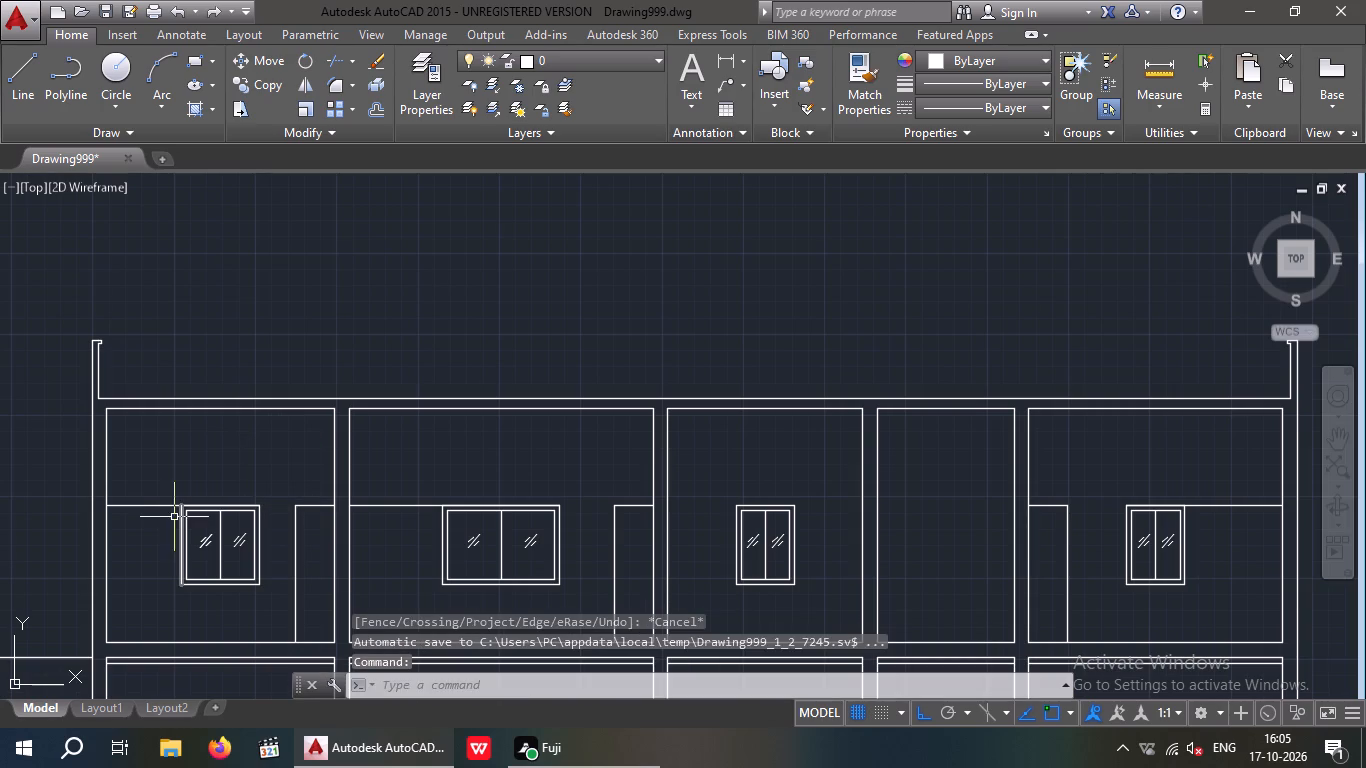
Delete the three leftover horizontal 7' line pieces beside the windows in the leftmost, second and rightmost bays.
{"action": "left_click_drag", "start_coordinate": [150, 525], "coordinate": [141, 518]}
{"action": "left_click", "coordinate": [142, 481]}
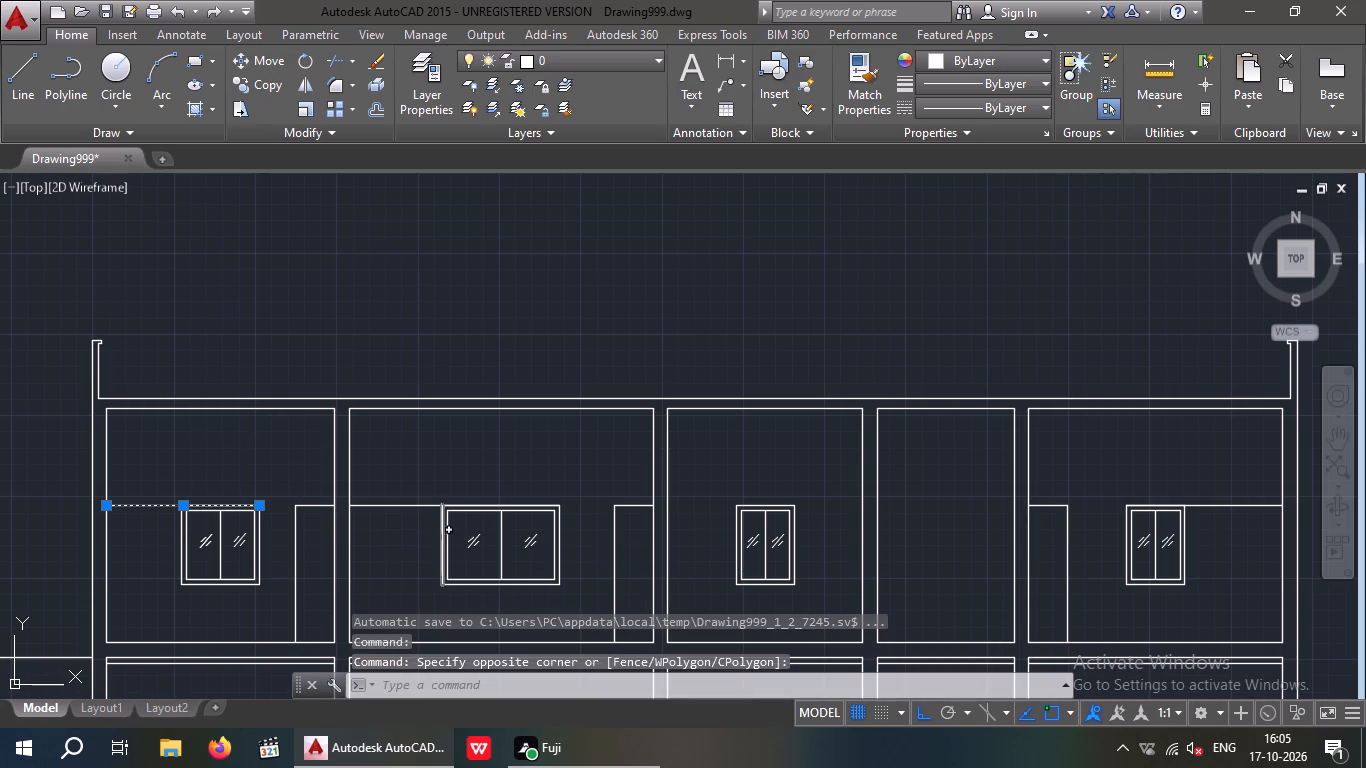
{"action": "left_click_drag", "start_coordinate": [416, 537], "coordinate": [384, 502]}
{"action": "left_click", "coordinate": [375, 480]}
{"action": "scroll", "coordinate": [375, 479], "scroll_direction": "down", "scroll_amount": 2}
{"action": "scroll", "coordinate": [719, 500], "scroll_direction": "up", "scroll_amount": 2}
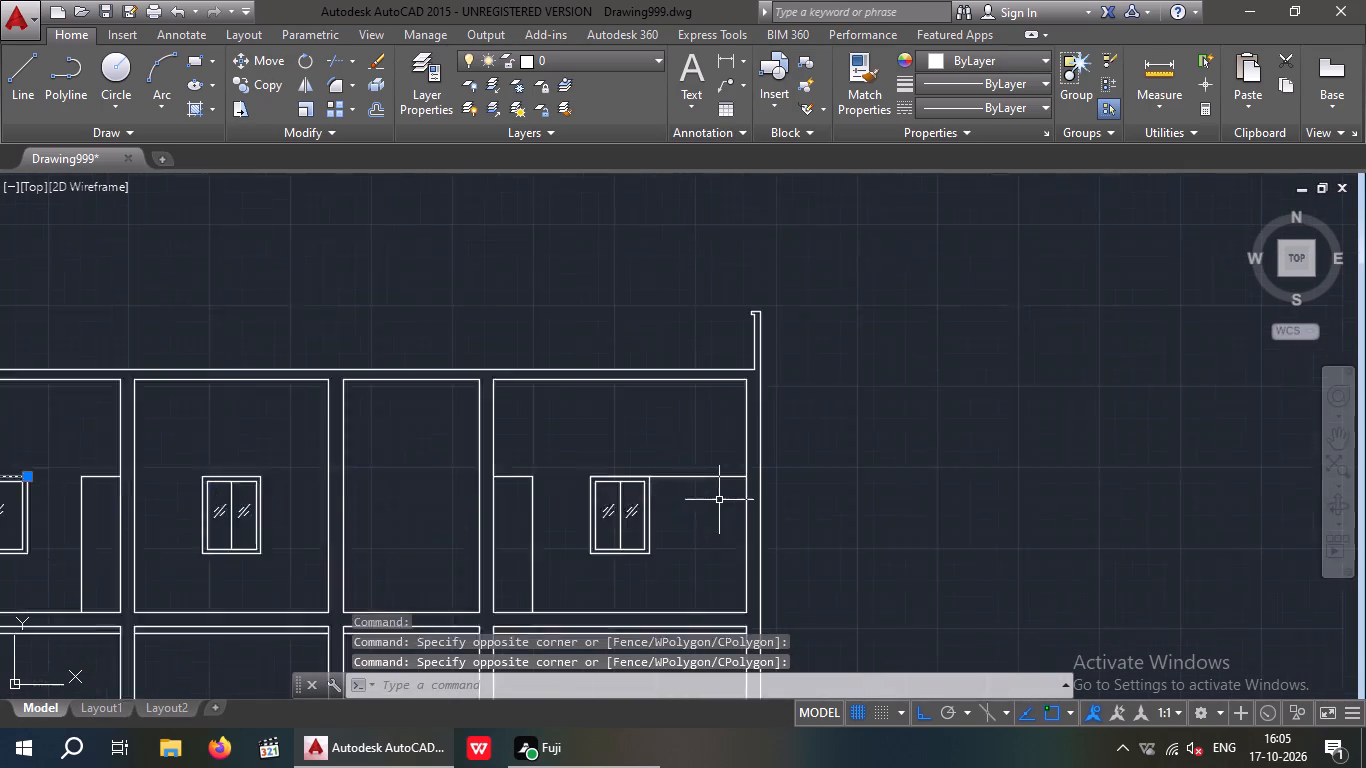
{"action": "scroll", "coordinate": [719, 500], "scroll_direction": "up", "scroll_amount": 1}
{"action": "left_click_drag", "start_coordinate": [716, 502], "coordinate": [708, 491]}
{"action": "left_click", "coordinate": [703, 447]}
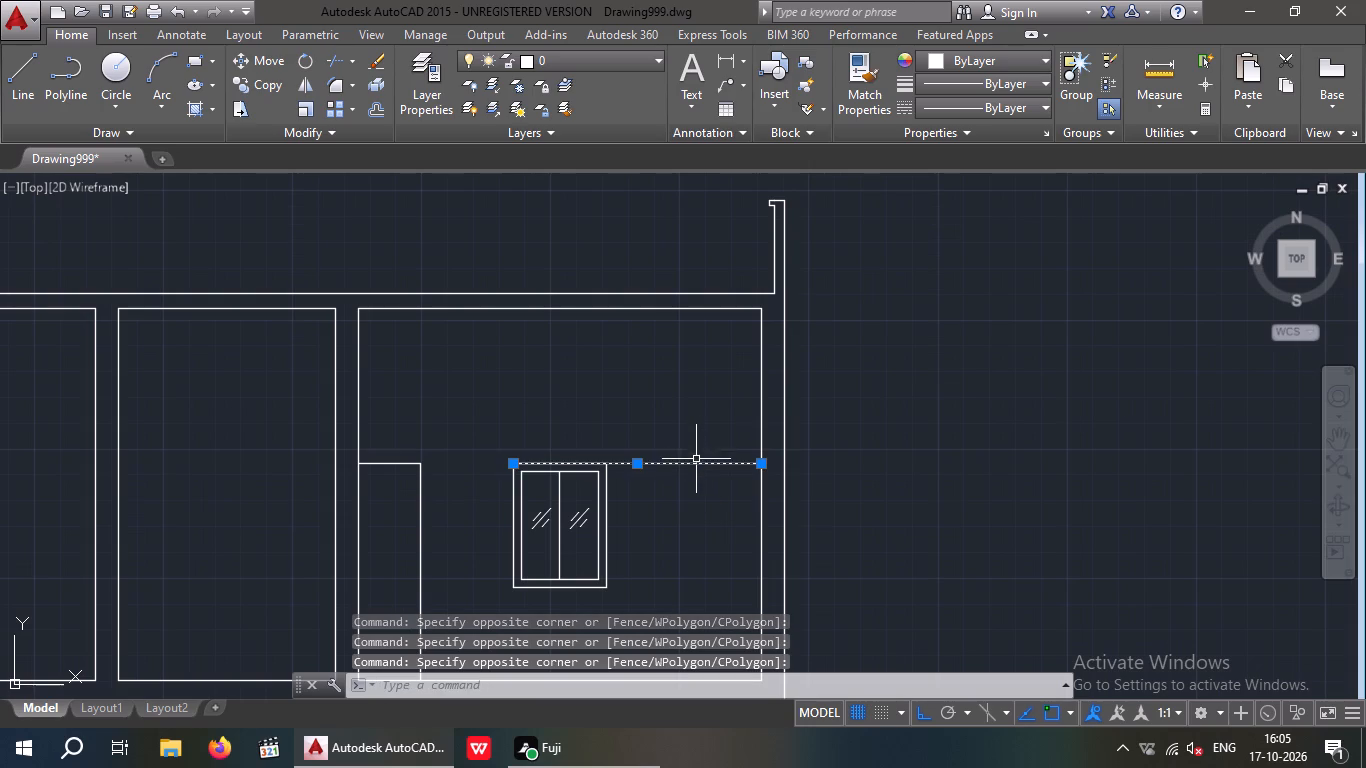
{"action": "key", "text": "Delete"}
Offset the top and left side of the leftmost bay's door outline 4" inward.
{"action": "scroll", "coordinate": [686, 462], "scroll_direction": "down", "scroll_amount": 3}
{"action": "scroll", "coordinate": [337, 480], "scroll_direction": "up", "scroll_amount": 2}
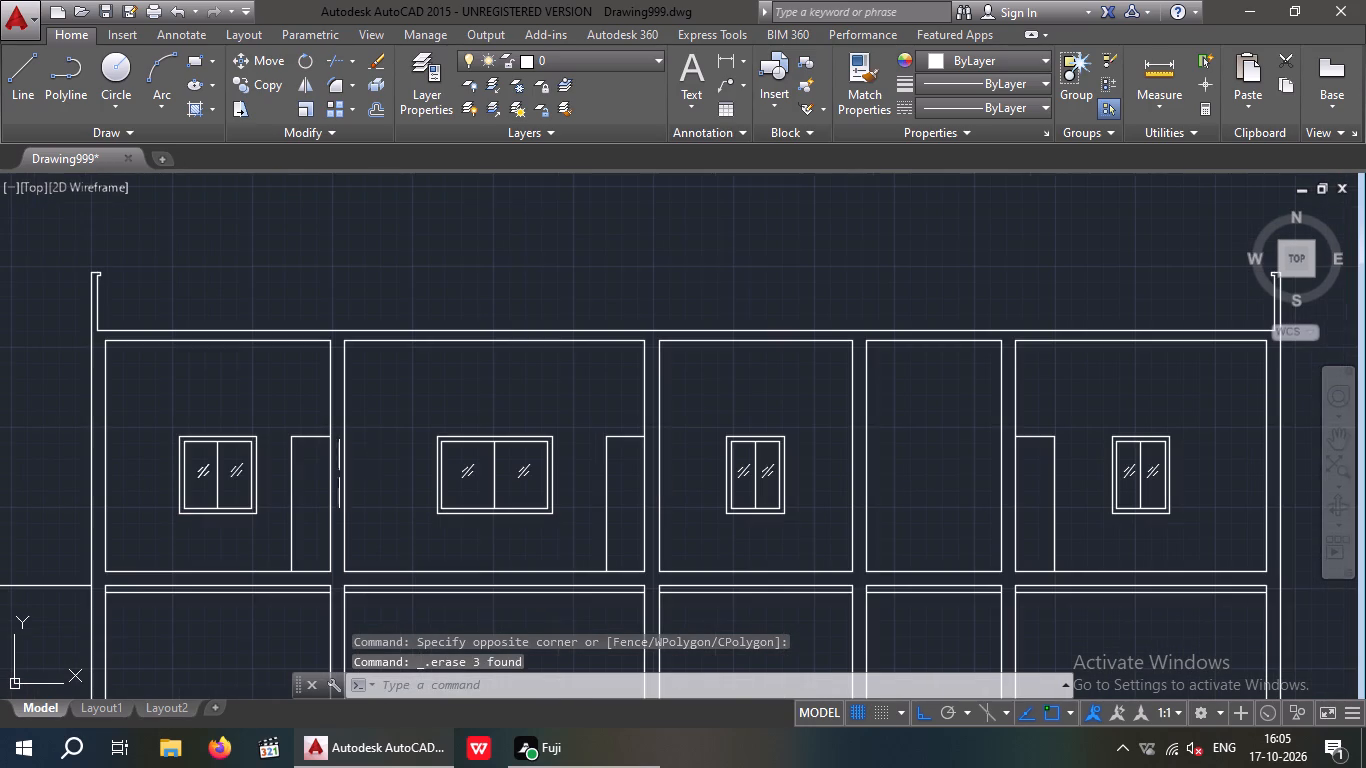
{"action": "key", "text": "Escape"}
{"action": "key", "text": "Escape"}
{"action": "key", "text": "o"}
{"action": "key", "text": "Return"}
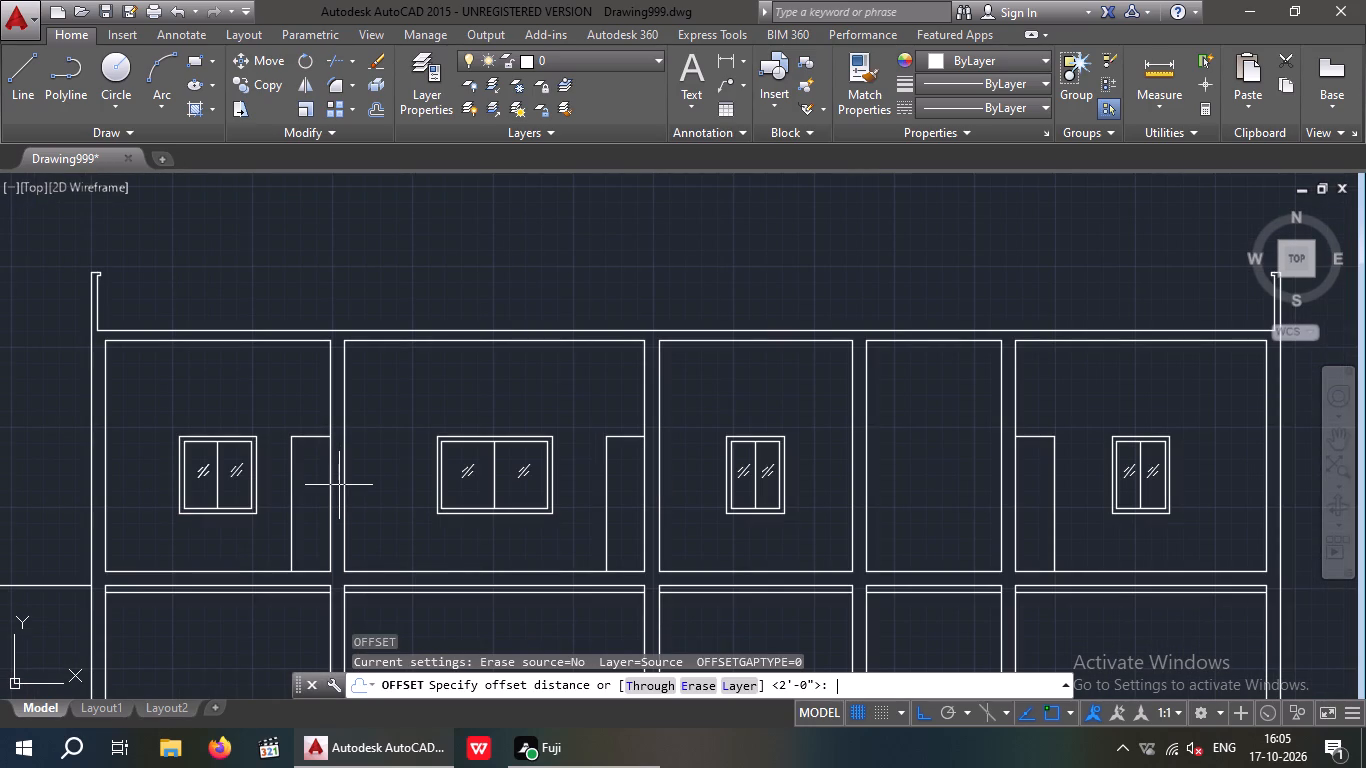
{"action": "key", "text": "4"}
{"action": "key", "text": "shift+quotedbl"}
{"action": "key", "text": "Return"}
{"action": "scroll", "coordinate": [310, 446], "scroll_direction": "up", "scroll_amount": 3}
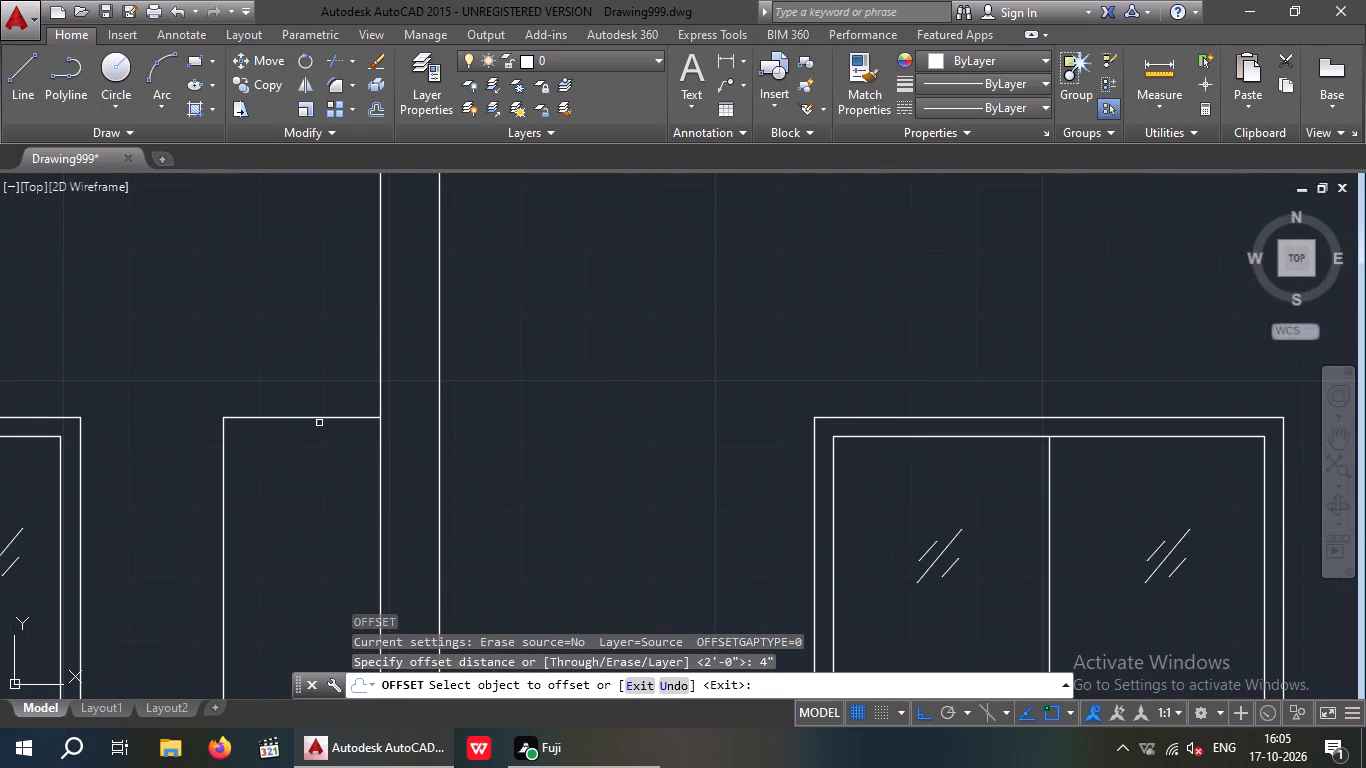
{"action": "left_click_drag", "start_coordinate": [321, 418], "coordinate": [321, 436]}
{"action": "left_click", "coordinate": [322, 470]}
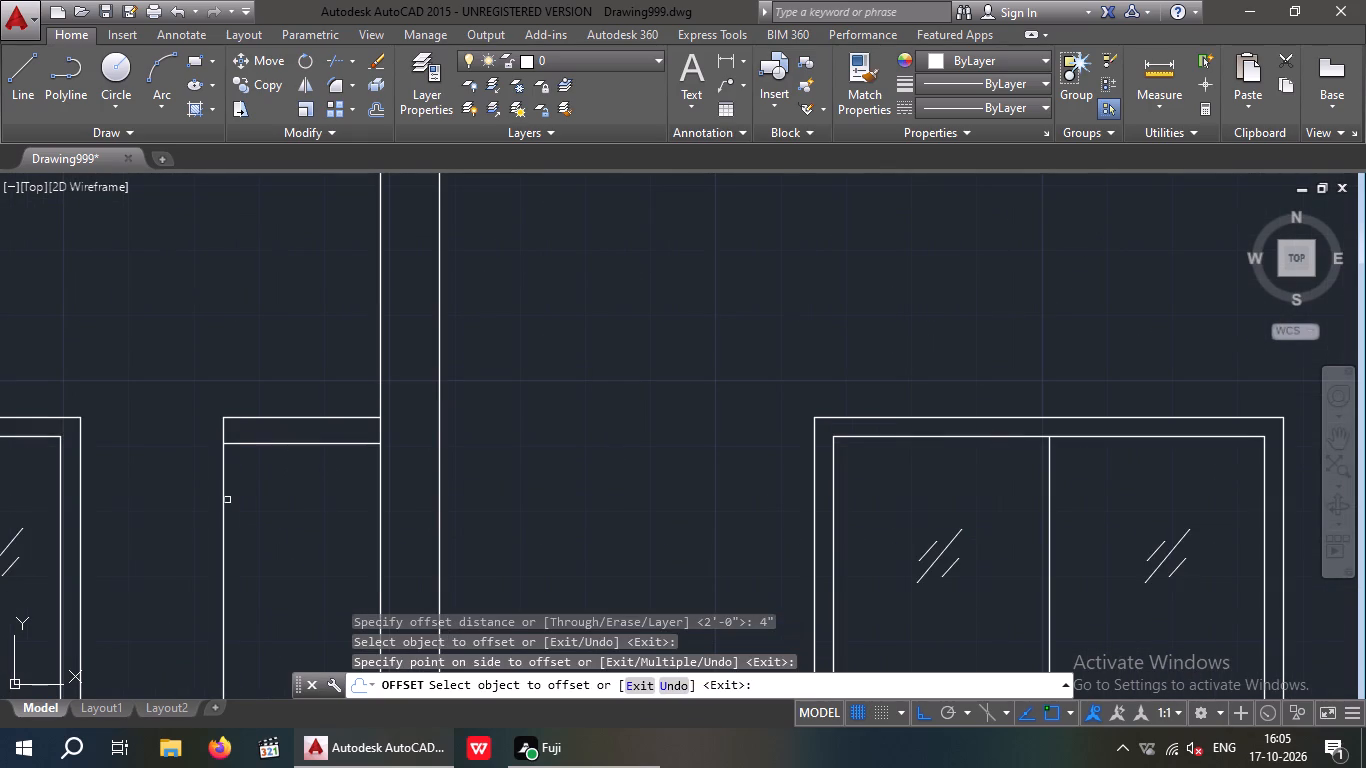
{"action": "left_click_drag", "start_coordinate": [223, 502], "coordinate": [240, 502]}
{"action": "left_click", "coordinate": [277, 502]}
Offset the left side and top of the second bay's door outline 4" inward.
{"action": "scroll", "coordinate": [282, 492], "scroll_direction": "down", "scroll_amount": 2}
{"action": "middle_click_drag", "start_coordinate": [391, 511], "coordinate": [304, 503]}
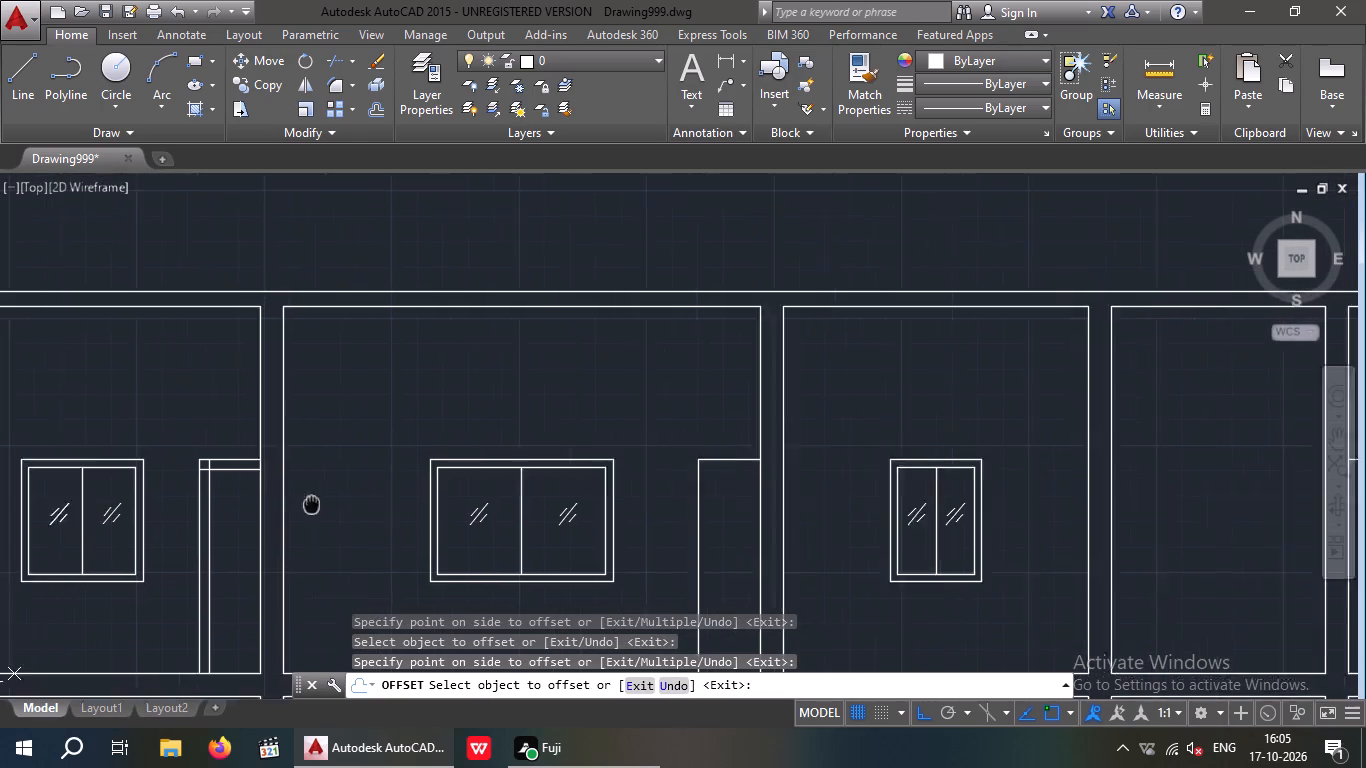
{"action": "middle_click_drag", "start_coordinate": [304, 503], "coordinate": [154, 498]}
{"action": "left_click", "coordinate": [522, 522]}
{"action": "left_click", "coordinate": [550, 523]}
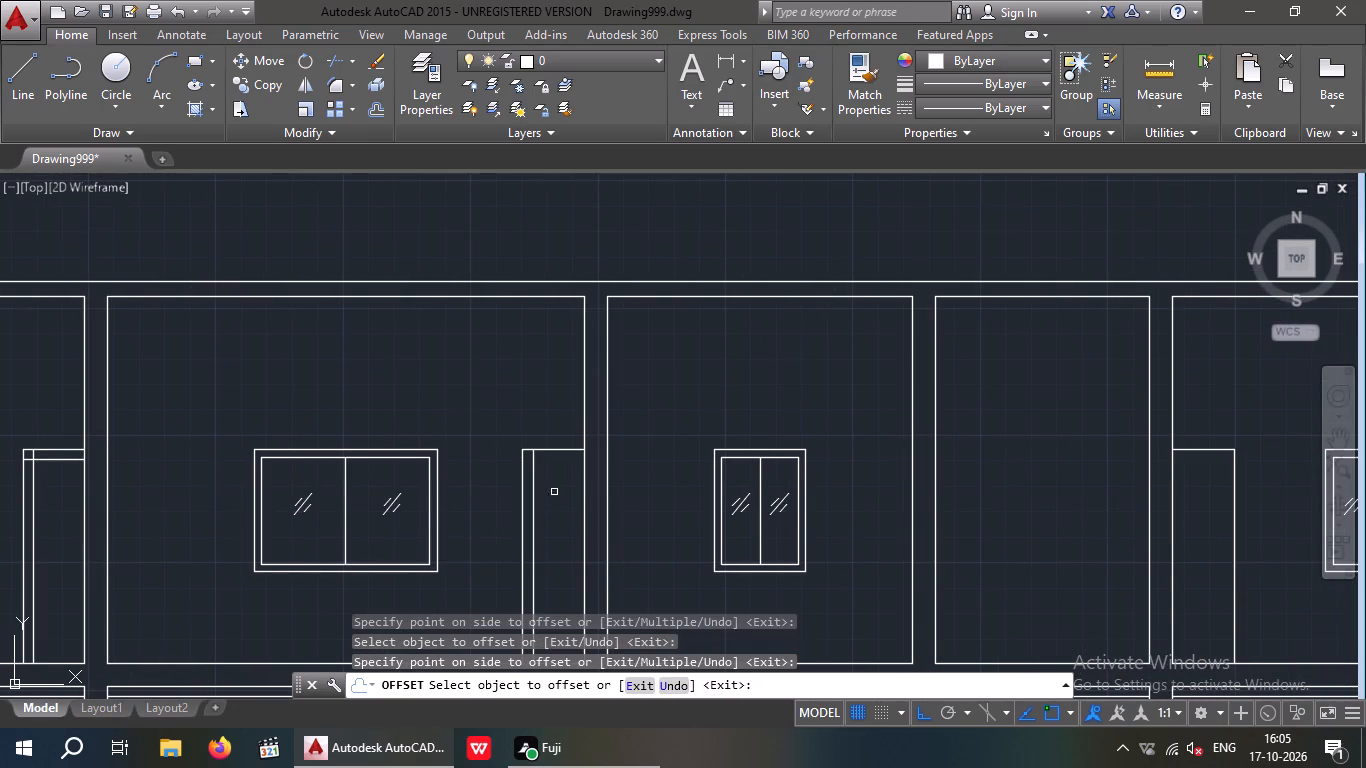
{"action": "left_click", "coordinate": [556, 449]}
{"action": "left_click", "coordinate": [561, 501]}
Offset the top and right side of the rightmost bay's door outline 4" inward and end the Offset command.
{"action": "scroll", "coordinate": [562, 496], "scroll_direction": "down", "scroll_amount": 2}
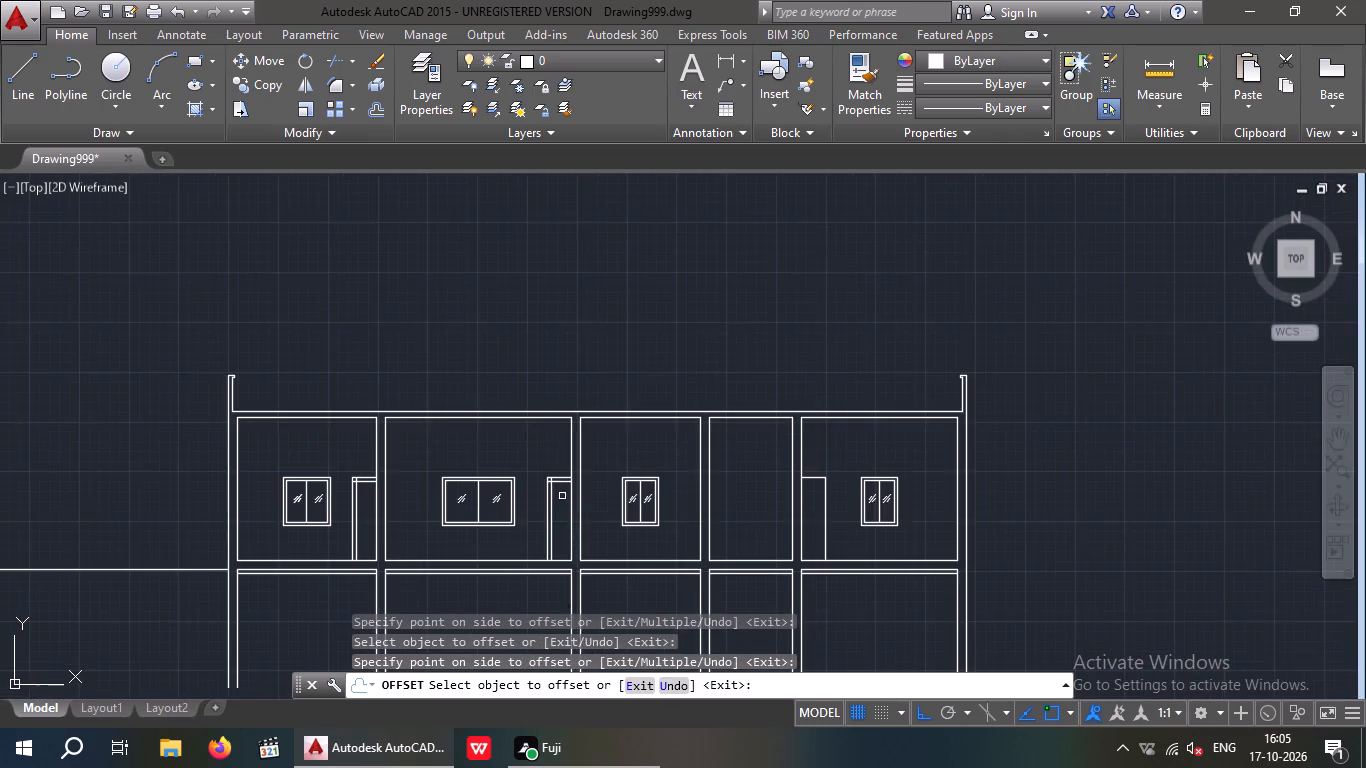
{"action": "middle_click_drag", "start_coordinate": [556, 493], "coordinate": [305, 471]}
{"action": "scroll", "coordinate": [595, 466], "scroll_direction": "up", "scroll_amount": 3}
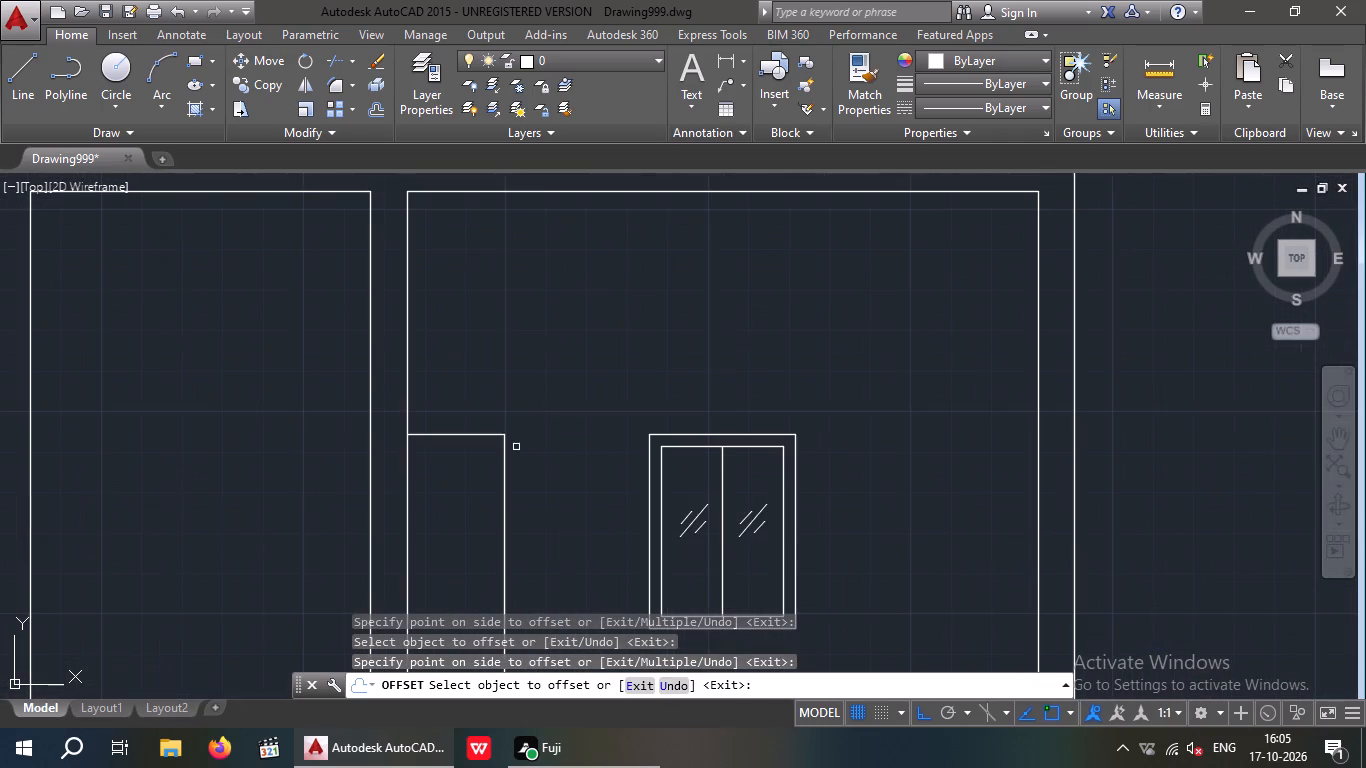
{"action": "left_click_drag", "start_coordinate": [471, 436], "coordinate": [468, 449]}
{"action": "left_click", "coordinate": [467, 466]}
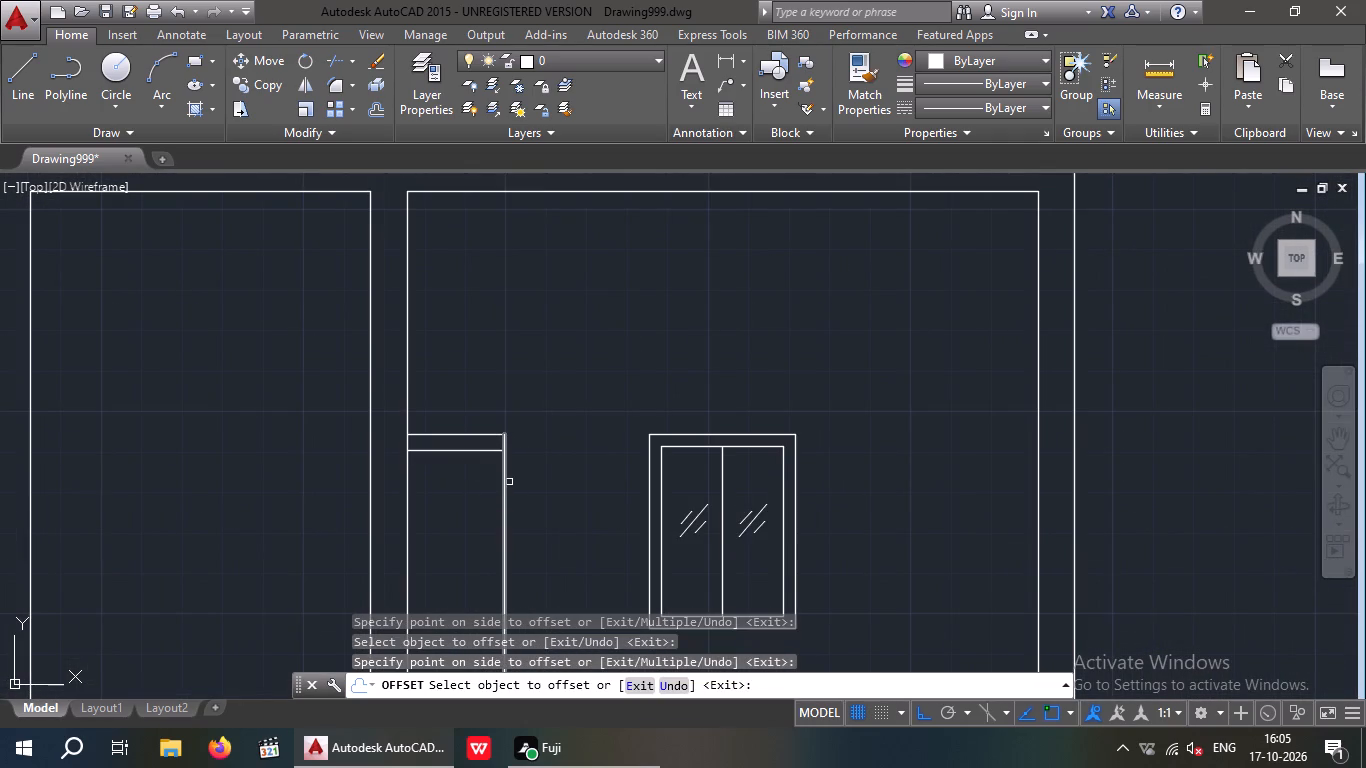
{"action": "left_click_drag", "start_coordinate": [505, 482], "coordinate": [459, 491]}
{"action": "left_click", "coordinate": [450, 494]}
{"action": "scroll", "coordinate": [469, 487], "scroll_direction": "down", "scroll_amount": 2}
{"action": "key", "text": "Escape"}
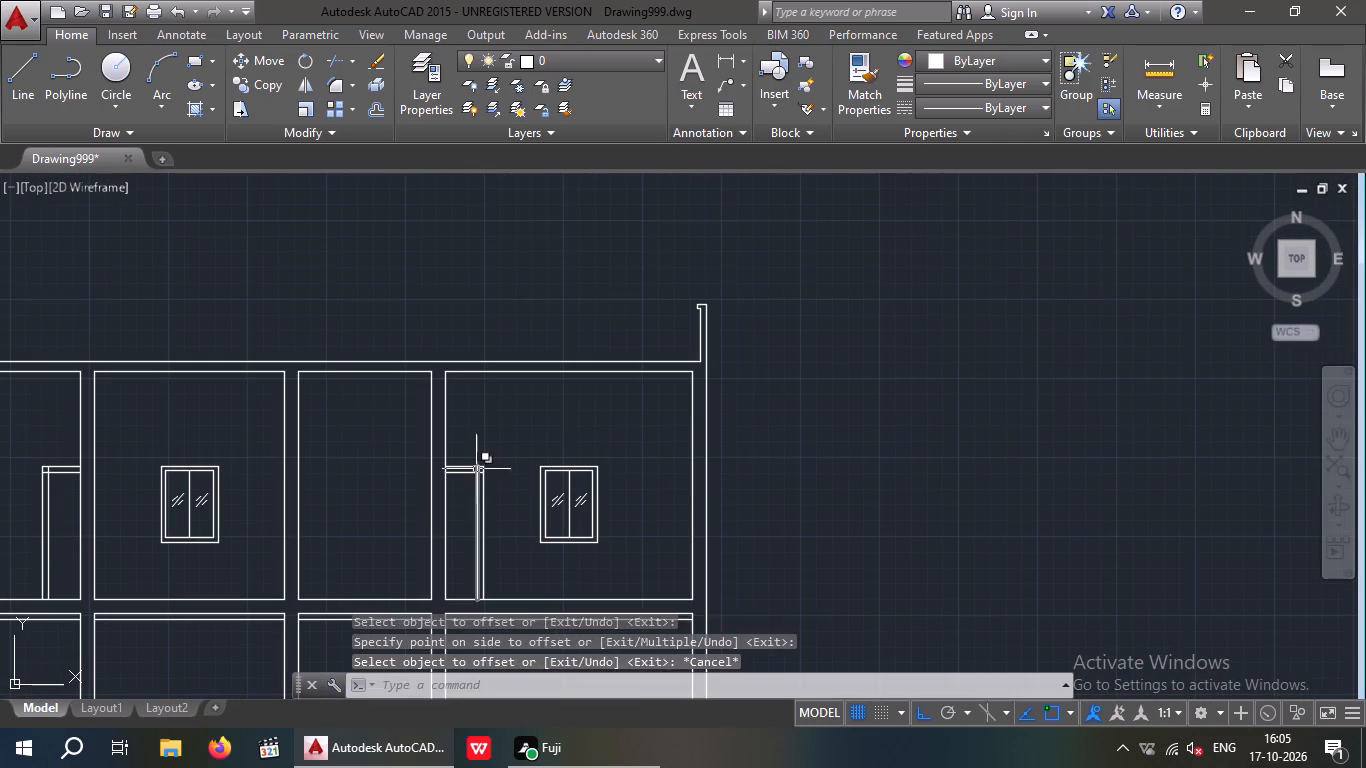
{"action": "key", "text": "Escape"}
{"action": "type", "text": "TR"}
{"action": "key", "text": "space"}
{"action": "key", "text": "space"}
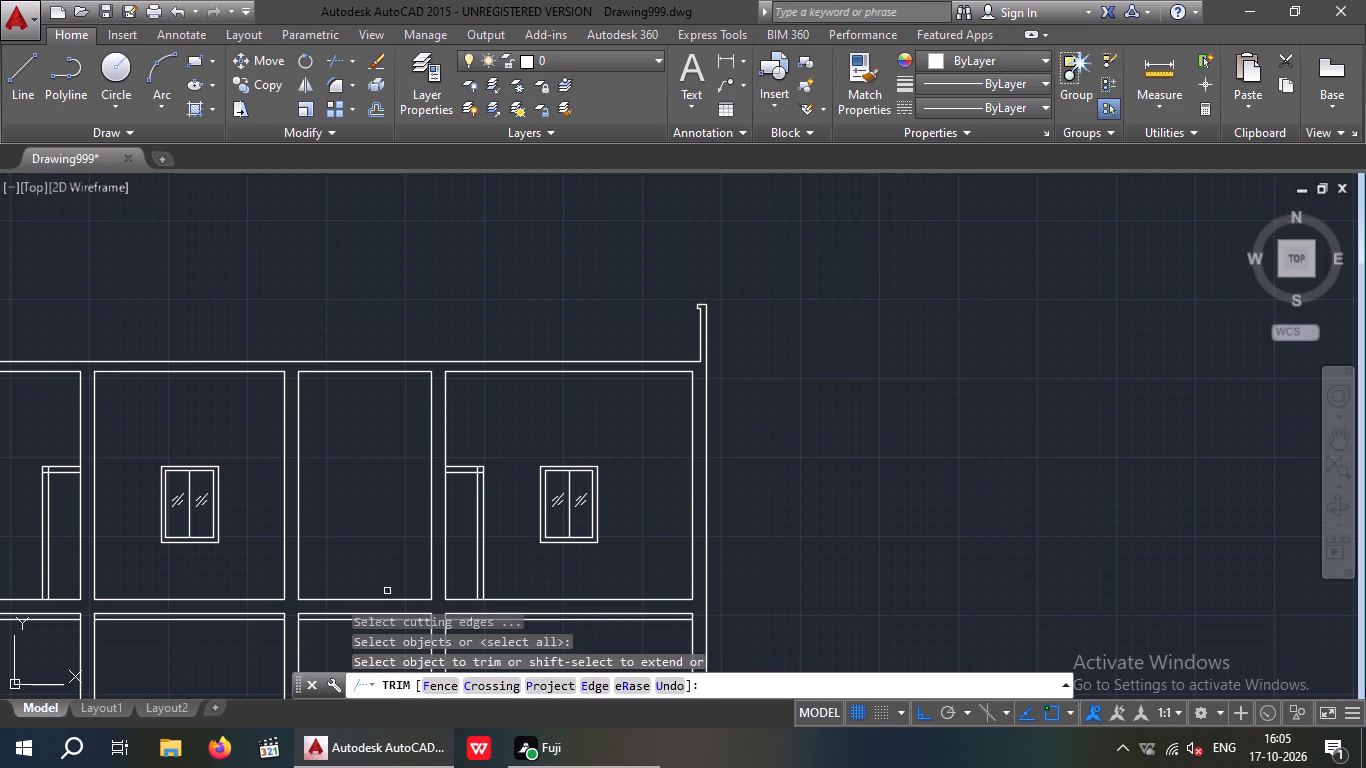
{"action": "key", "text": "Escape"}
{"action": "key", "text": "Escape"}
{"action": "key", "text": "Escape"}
Trim the overlapping inner frame lines at the upper corner of the rightmost bay's door.
{"action": "key", "text": "t"}
{"action": "type", "text": "R"}
{"action": "key", "text": "space"}
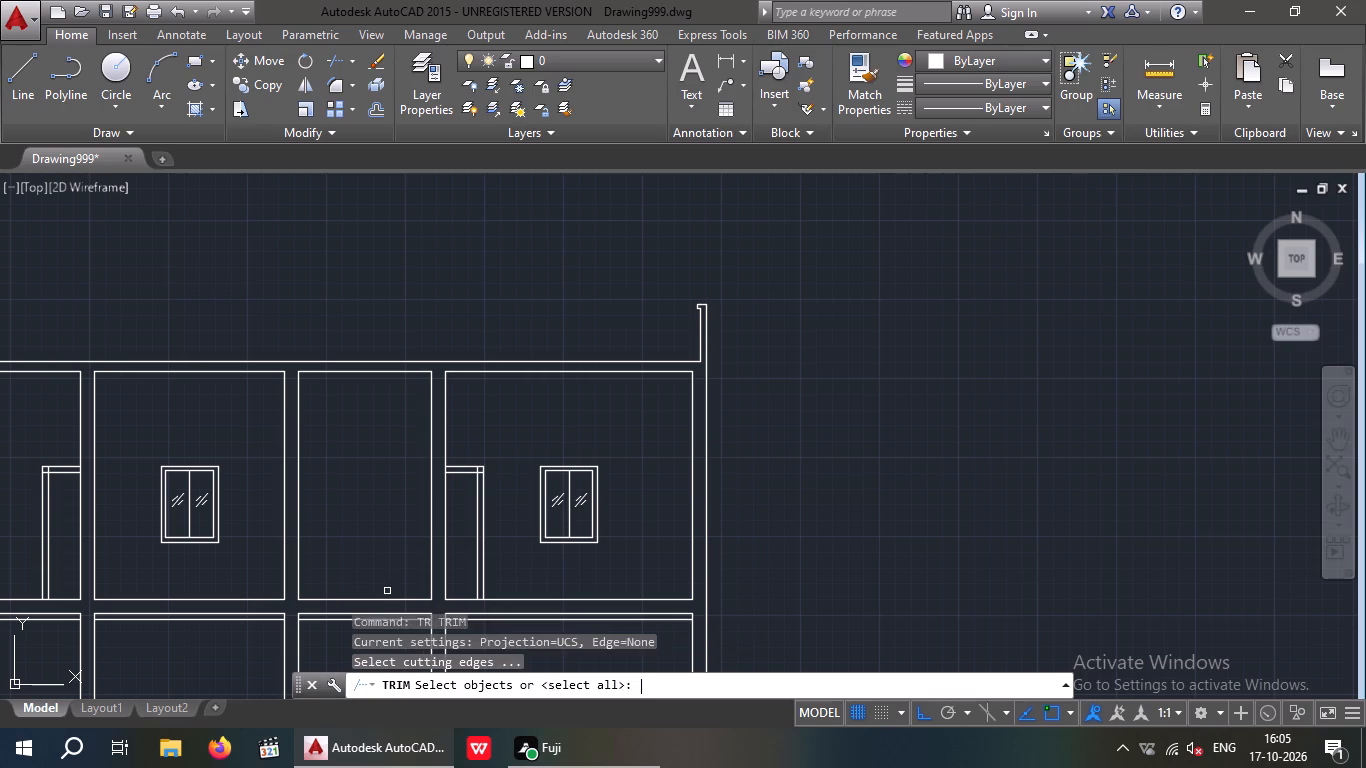
{"action": "key", "text": "space"}
{"action": "scroll", "coordinate": [482, 469], "scroll_direction": "up", "scroll_amount": 7}
{"action": "left_click_drag", "start_coordinate": [419, 499], "coordinate": [300, 512]}
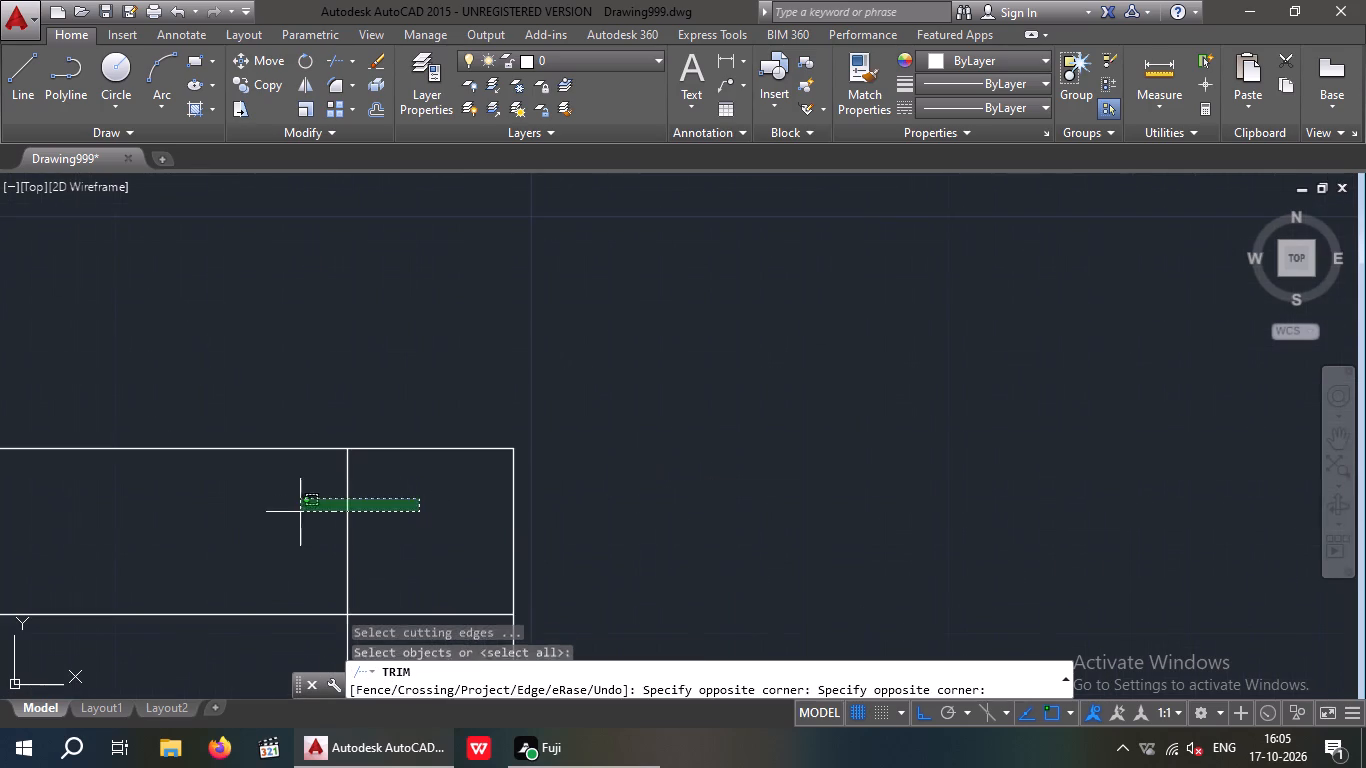
{"action": "left_click_drag", "start_coordinate": [300, 512], "coordinate": [229, 512]}
{"action": "left_click", "coordinate": [231, 507]}
{"action": "scroll", "coordinate": [286, 498], "scroll_direction": "down", "scroll_amount": 2}
{"action": "left_click_drag", "start_coordinate": [349, 564], "coordinate": [338, 543]}
{"action": "left_click", "coordinate": [338, 497]}
{"action": "scroll", "coordinate": [338, 512], "scroll_direction": "down", "scroll_amount": 3}
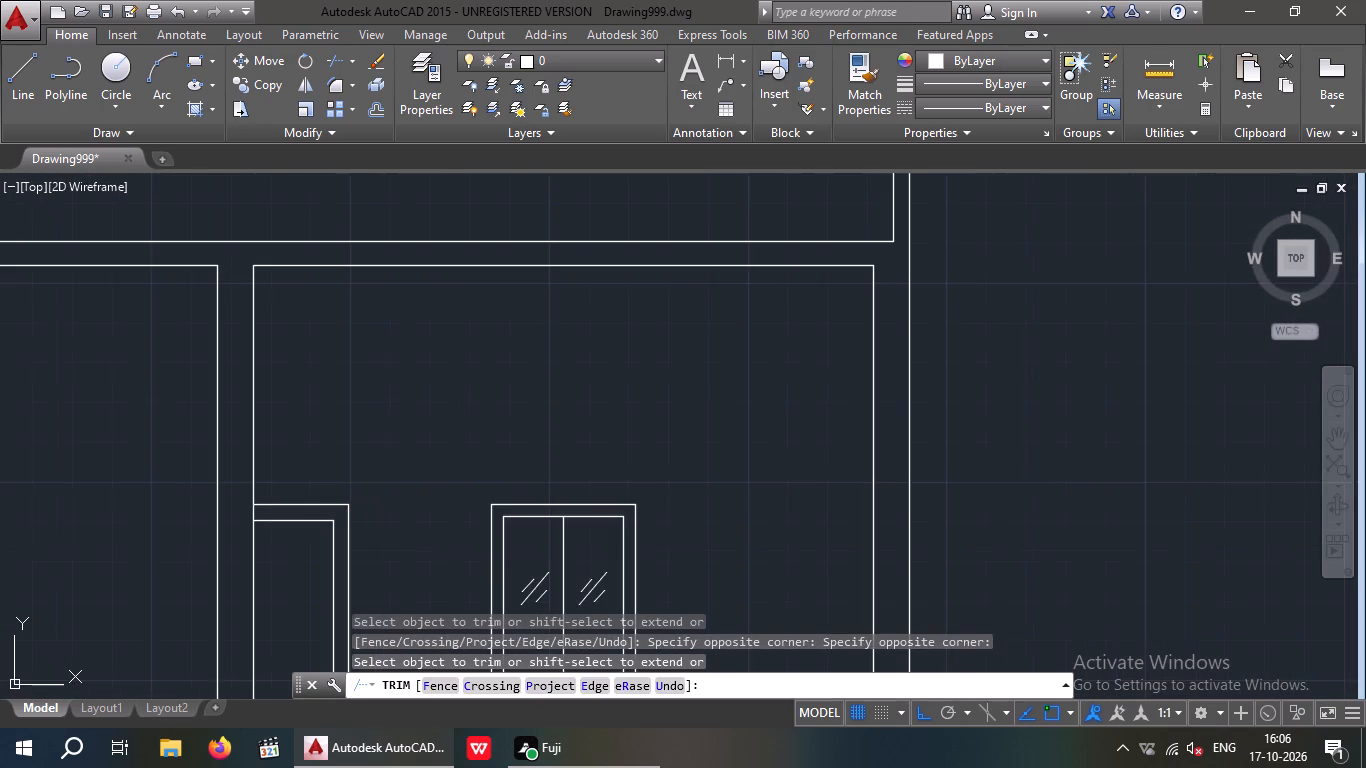
Trim the overlapping inner frame lines at the upper corner of the second bay's door.
{"action": "middle_click_drag", "start_coordinate": [279, 560], "coordinate": [428, 547]}
{"action": "scroll", "coordinate": [458, 532], "scroll_direction": "down", "scroll_amount": 2}
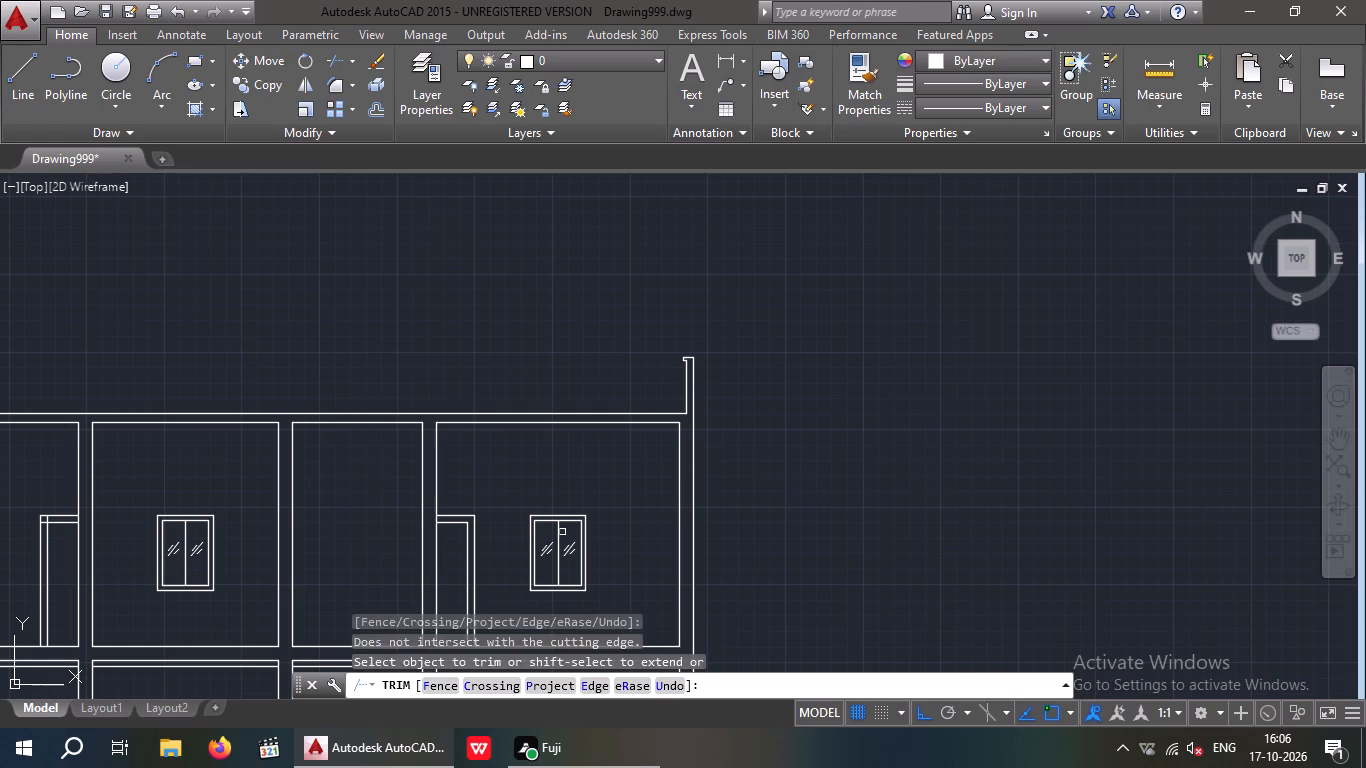
{"action": "middle_click_drag", "start_coordinate": [569, 470], "coordinate": [672, 451]}
{"action": "middle_click_drag", "start_coordinate": [691, 446], "coordinate": [709, 445]}
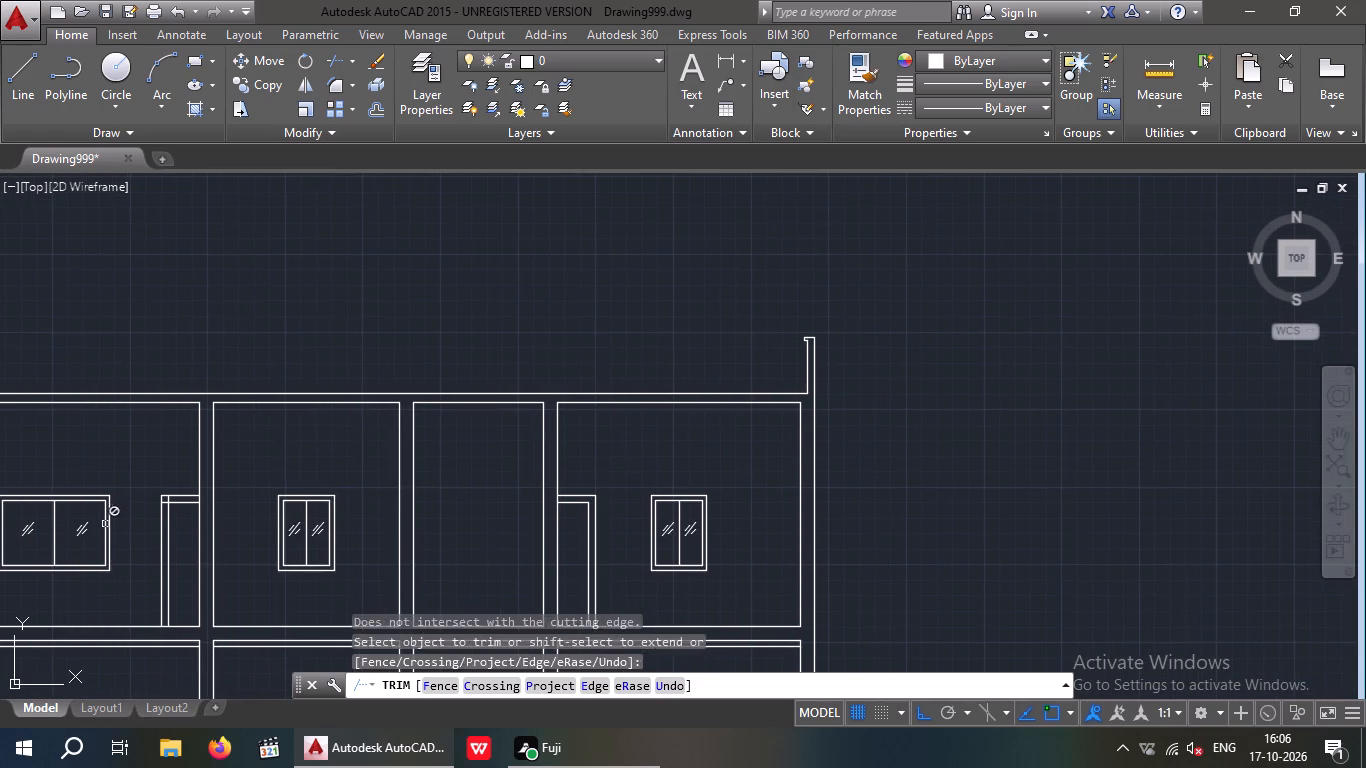
{"action": "scroll", "coordinate": [162, 506], "scroll_direction": "up", "scroll_amount": 6}
{"action": "left_click_drag", "start_coordinate": [266, 438], "coordinate": [173, 456]}
{"action": "left_click", "coordinate": [173, 456]}
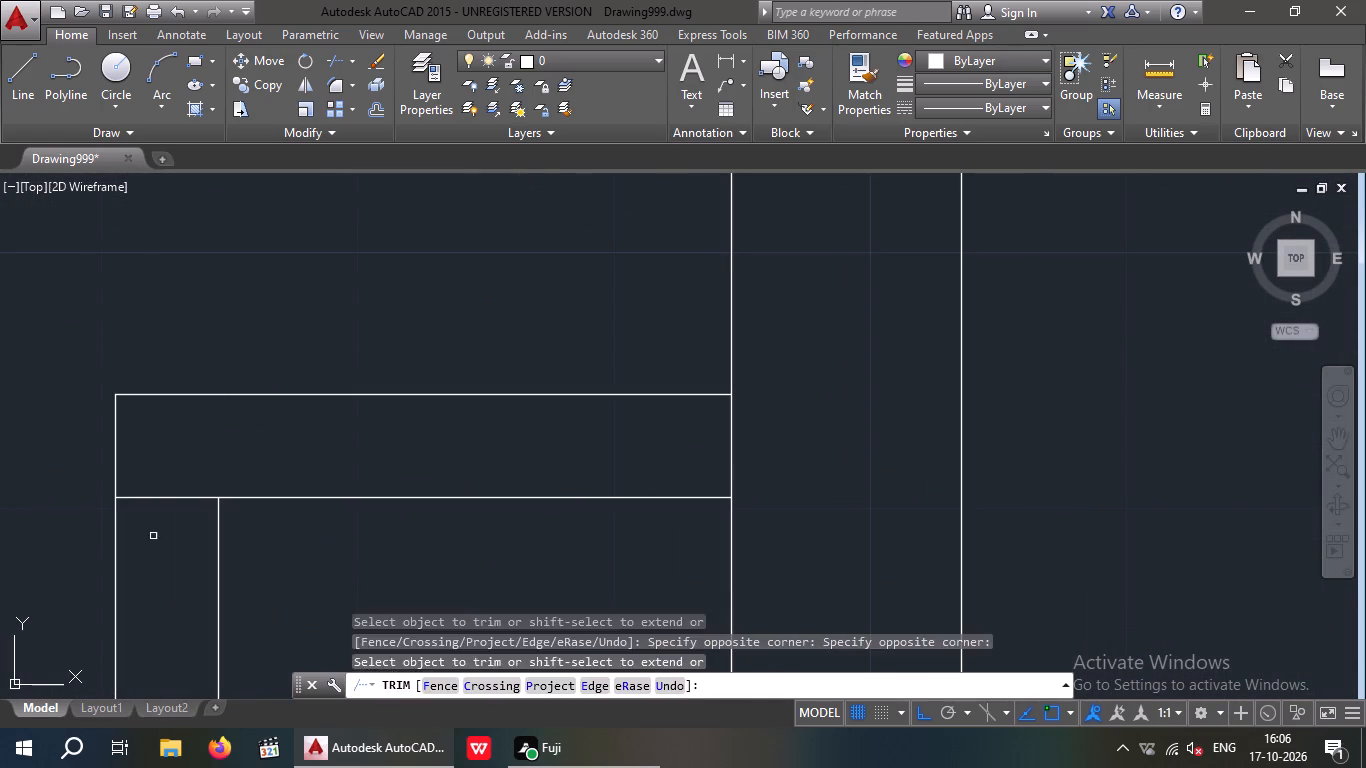
{"action": "left_click_drag", "start_coordinate": [160, 546], "coordinate": [155, 471]}
{"action": "left_click", "coordinate": [166, 444]}
Trim the overlapping inner frame lines at the upper corner of the leftmost bay's door and end the Trim command.
{"action": "scroll", "coordinate": [170, 445], "scroll_direction": "down", "scroll_amount": 4}
{"action": "middle_click_drag", "start_coordinate": [110, 502], "coordinate": [497, 500]}
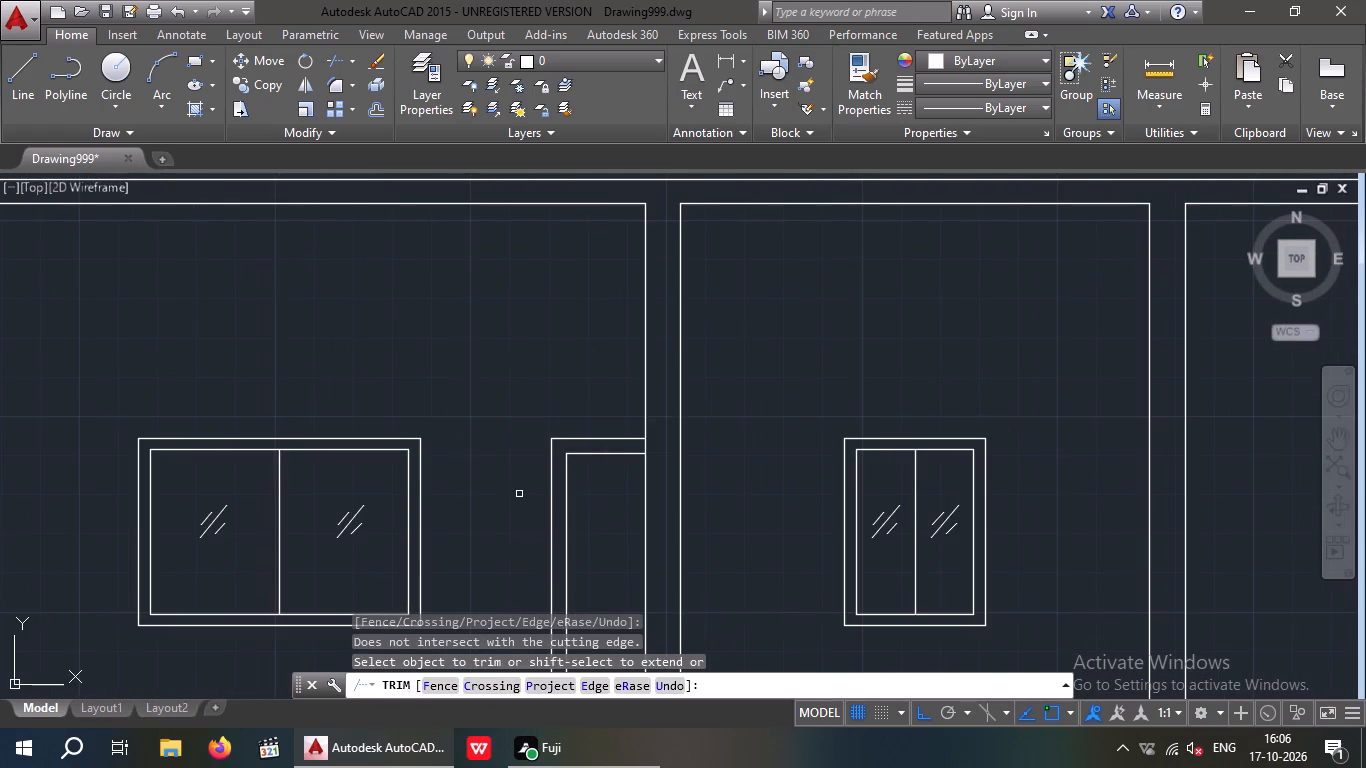
{"action": "middle_click_drag", "start_coordinate": [621, 475], "coordinate": [662, 465]}
{"action": "scroll", "coordinate": [497, 481], "scroll_direction": "down", "scroll_amount": 3}
{"action": "scroll", "coordinate": [323, 482], "scroll_direction": "up", "scroll_amount": 4}
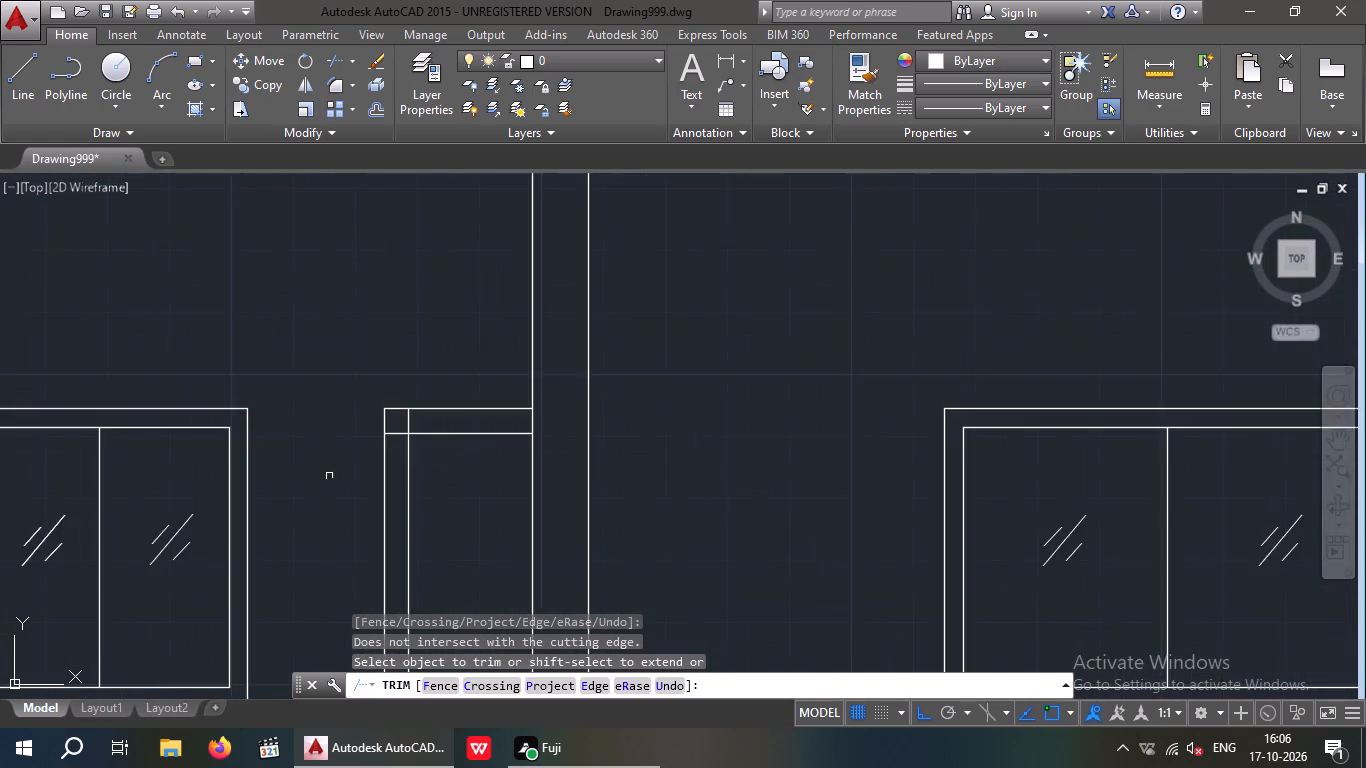
{"action": "scroll", "coordinate": [369, 453], "scroll_direction": "up", "scroll_amount": 3}
{"action": "left_click_drag", "start_coordinate": [466, 424], "coordinate": [459, 405]}
{"action": "left_click", "coordinate": [458, 377]}
{"action": "left_click_drag", "start_coordinate": [580, 334], "coordinate": [495, 354]}
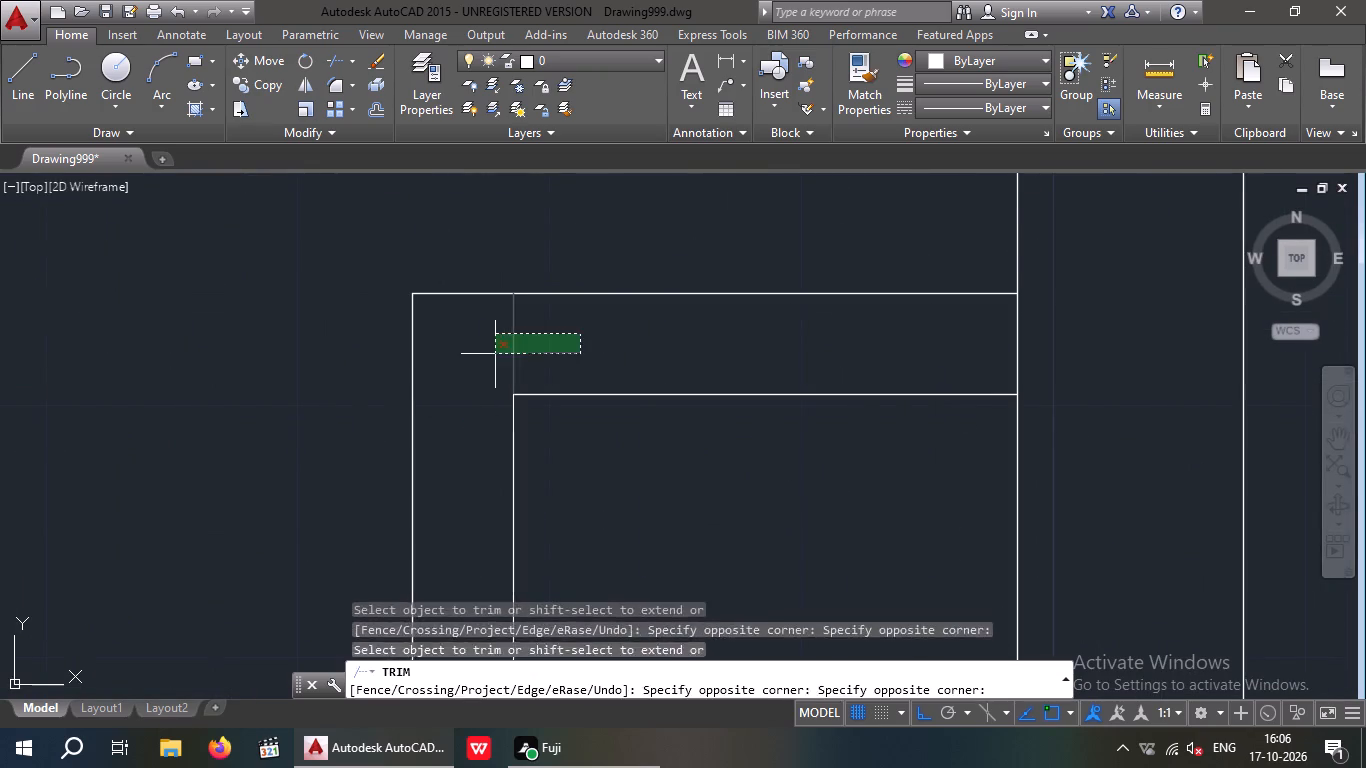
{"action": "left_click", "coordinate": [495, 354]}
{"action": "scroll", "coordinate": [548, 335], "scroll_direction": "down", "scroll_amount": 3}
{"action": "key", "text": "Escape"}
{"action": "key", "text": "Escape"}
Draw a doorknob circle of about 3" radius inside the leftmost bay's door, near its wall-side edge at mid-height.
{"action": "scroll", "coordinate": [585, 436], "scroll_direction": "down", "scroll_amount": 2}
{"action": "middle_click_drag", "start_coordinate": [570, 442], "coordinate": [422, 442]}
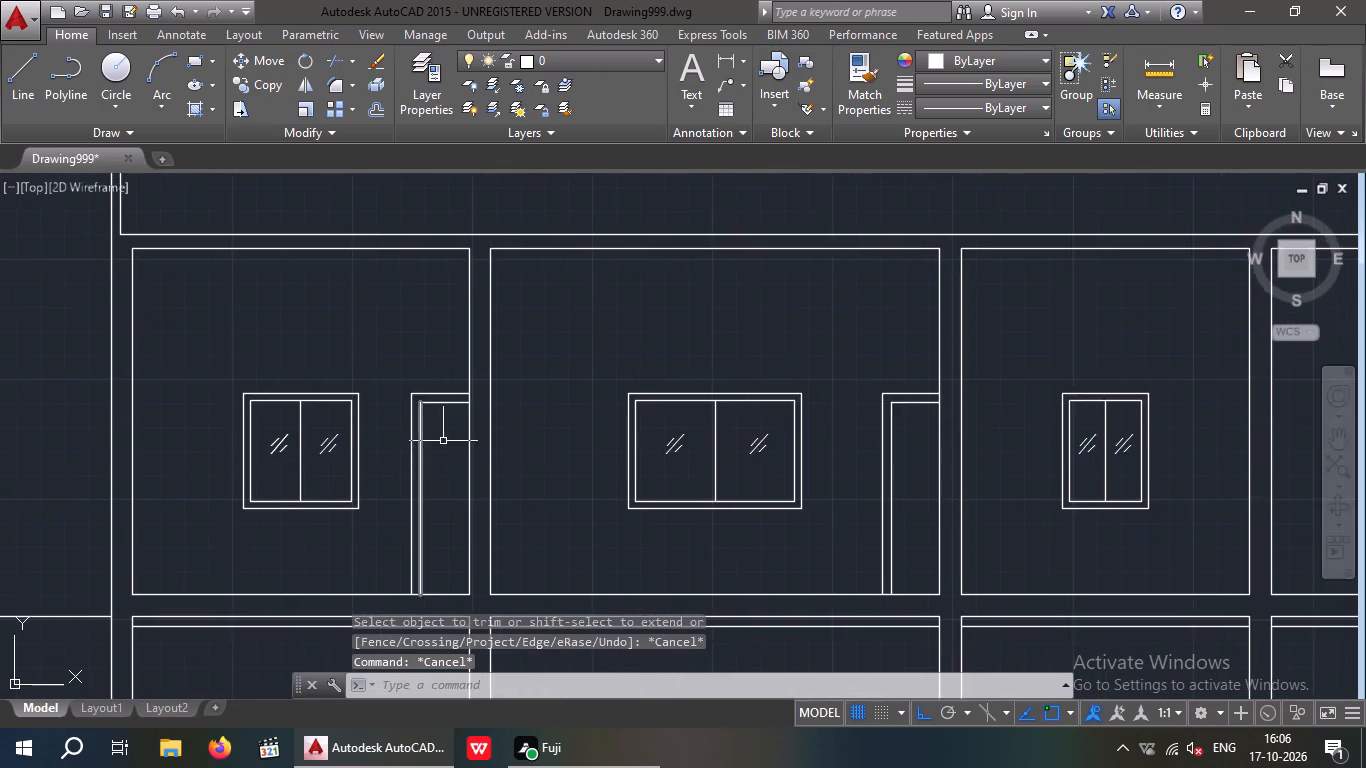
{"action": "scroll", "coordinate": [456, 440], "scroll_direction": "down", "scroll_amount": 2}
{"action": "middle_click_drag", "start_coordinate": [482, 471], "coordinate": [403, 456]}
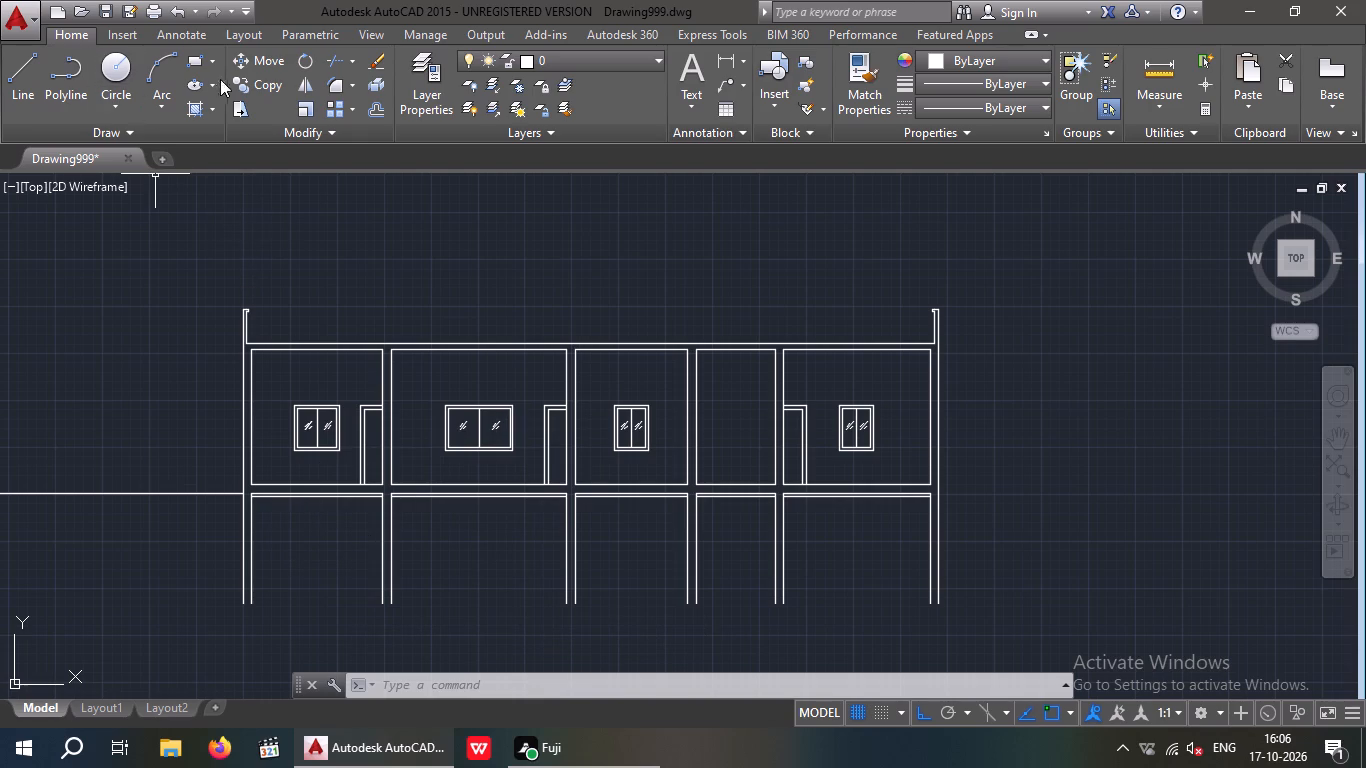
{"action": "left_click", "coordinate": [126, 70]}
{"action": "scroll", "coordinate": [389, 433], "scroll_direction": "up", "scroll_amount": 2}
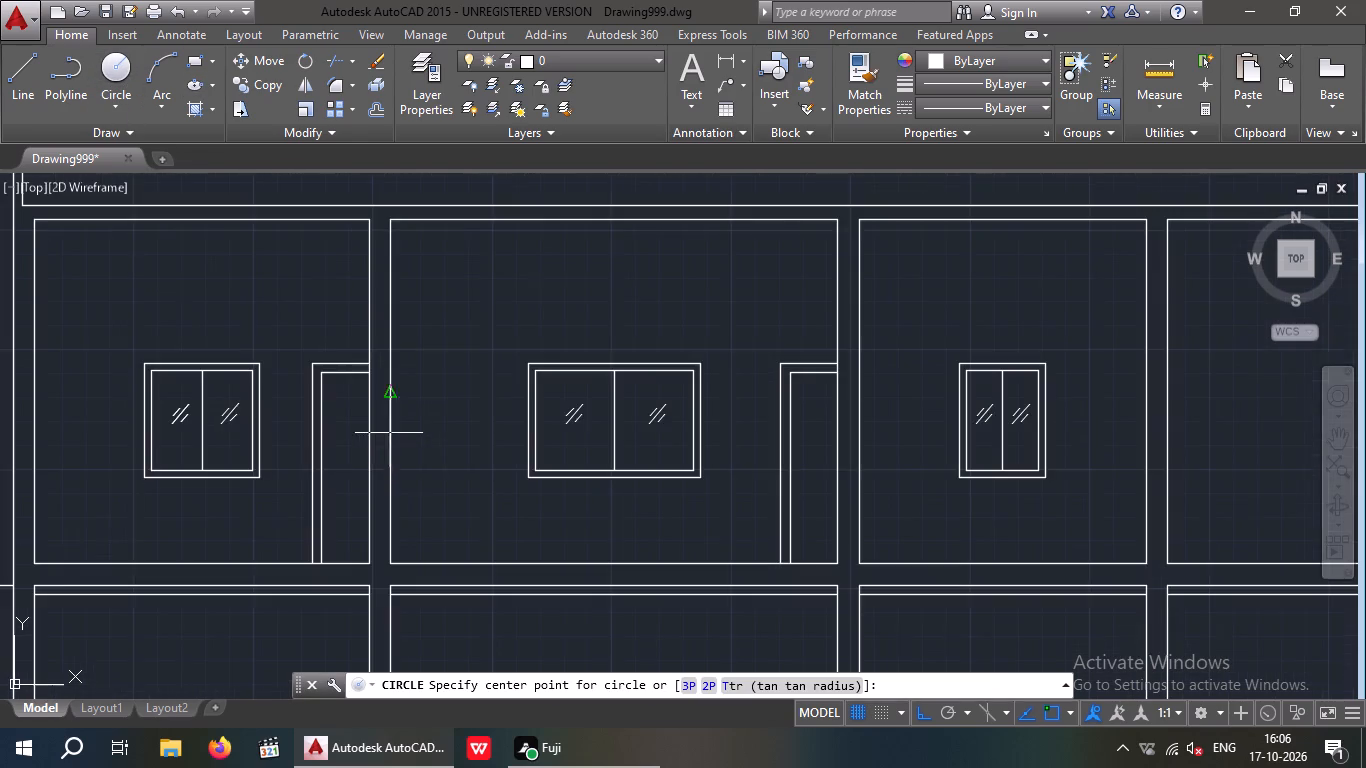
{"action": "scroll", "coordinate": [359, 430], "scroll_direction": "up", "scroll_amount": 4}
{"action": "scroll", "coordinate": [421, 370], "scroll_direction": "down", "scroll_amount": 2}
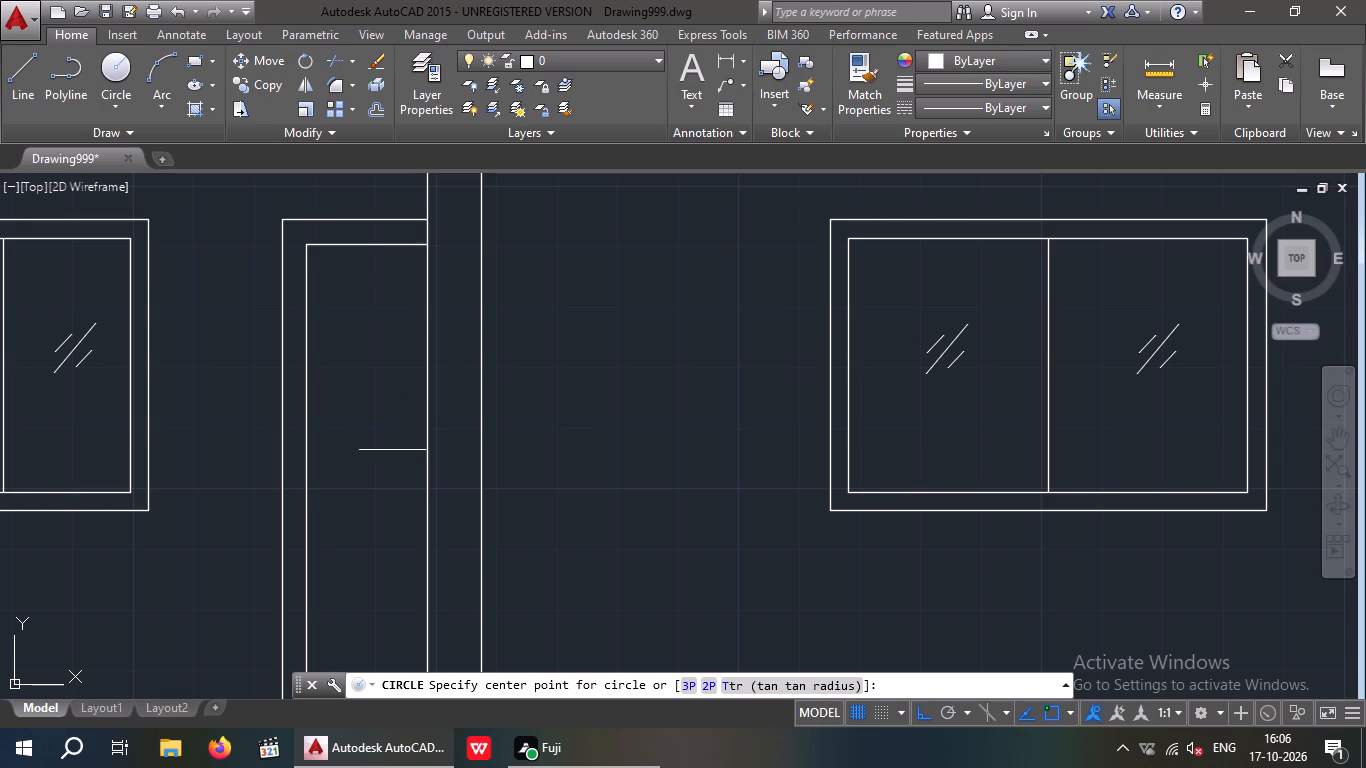
{"action": "scroll", "coordinate": [389, 477], "scroll_direction": "up", "scroll_amount": 2}
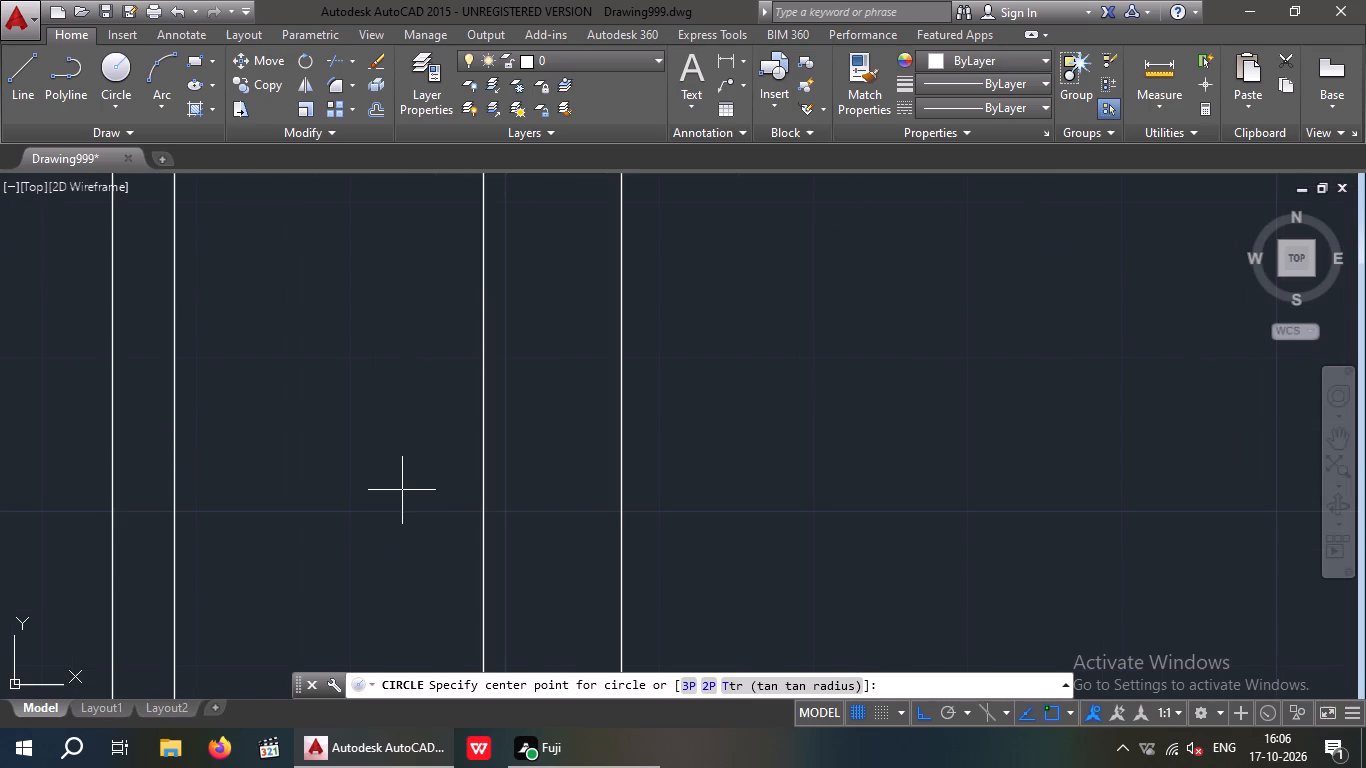
{"action": "left_click", "coordinate": [402, 489]}
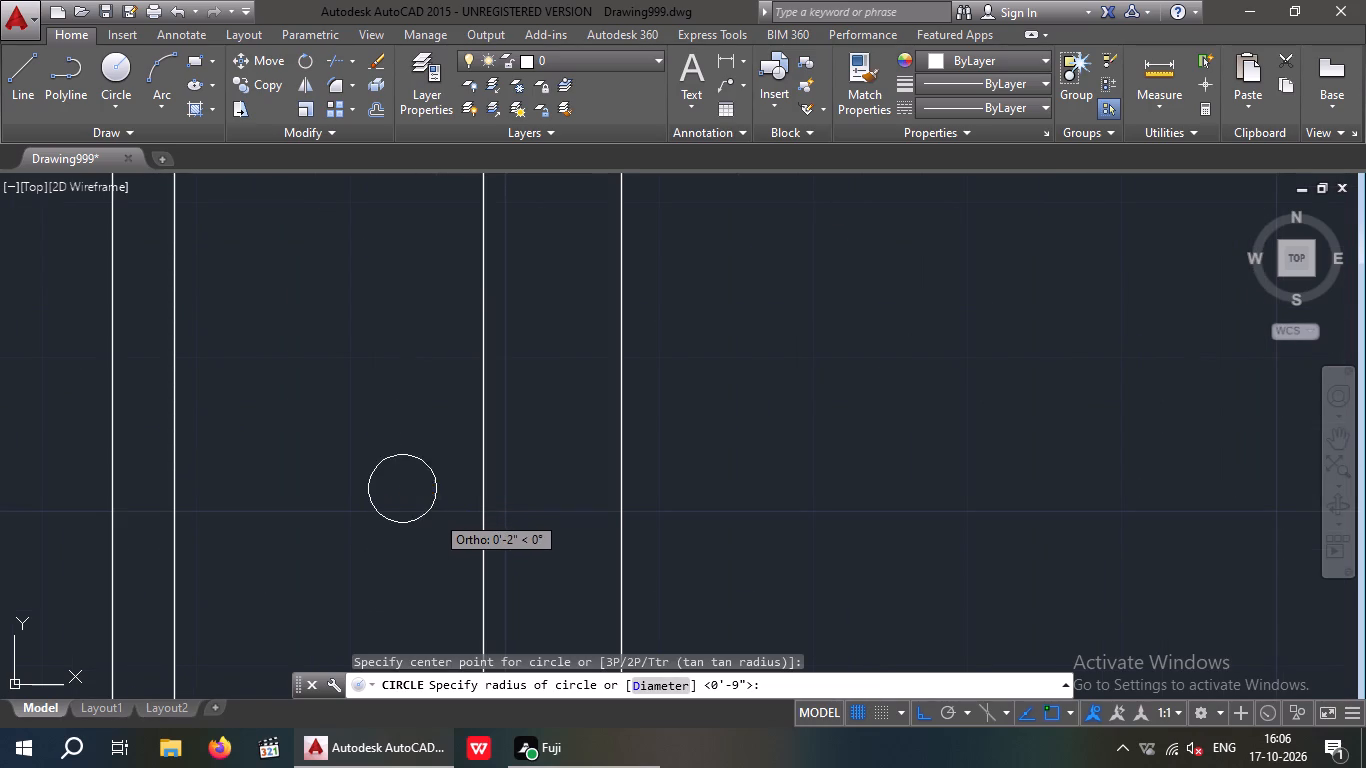
{"action": "left_click", "coordinate": [444, 520]}
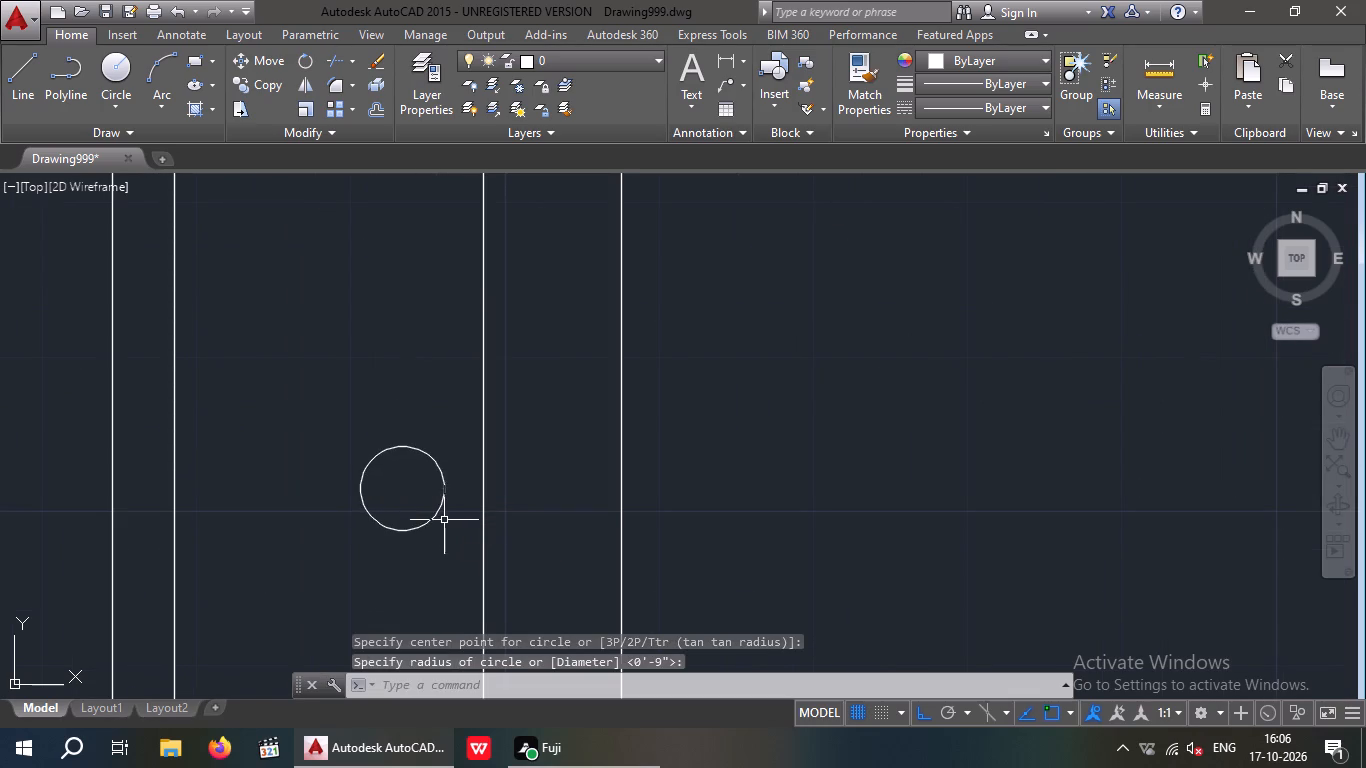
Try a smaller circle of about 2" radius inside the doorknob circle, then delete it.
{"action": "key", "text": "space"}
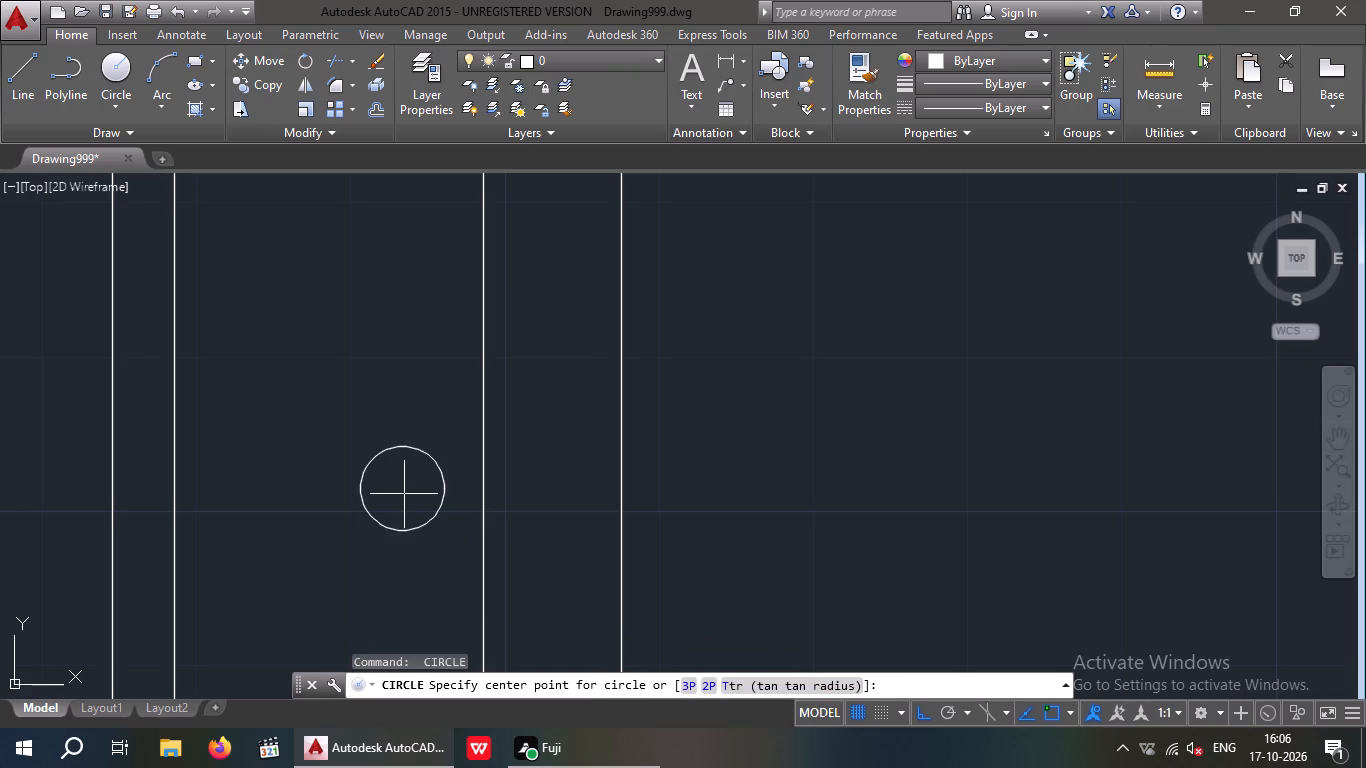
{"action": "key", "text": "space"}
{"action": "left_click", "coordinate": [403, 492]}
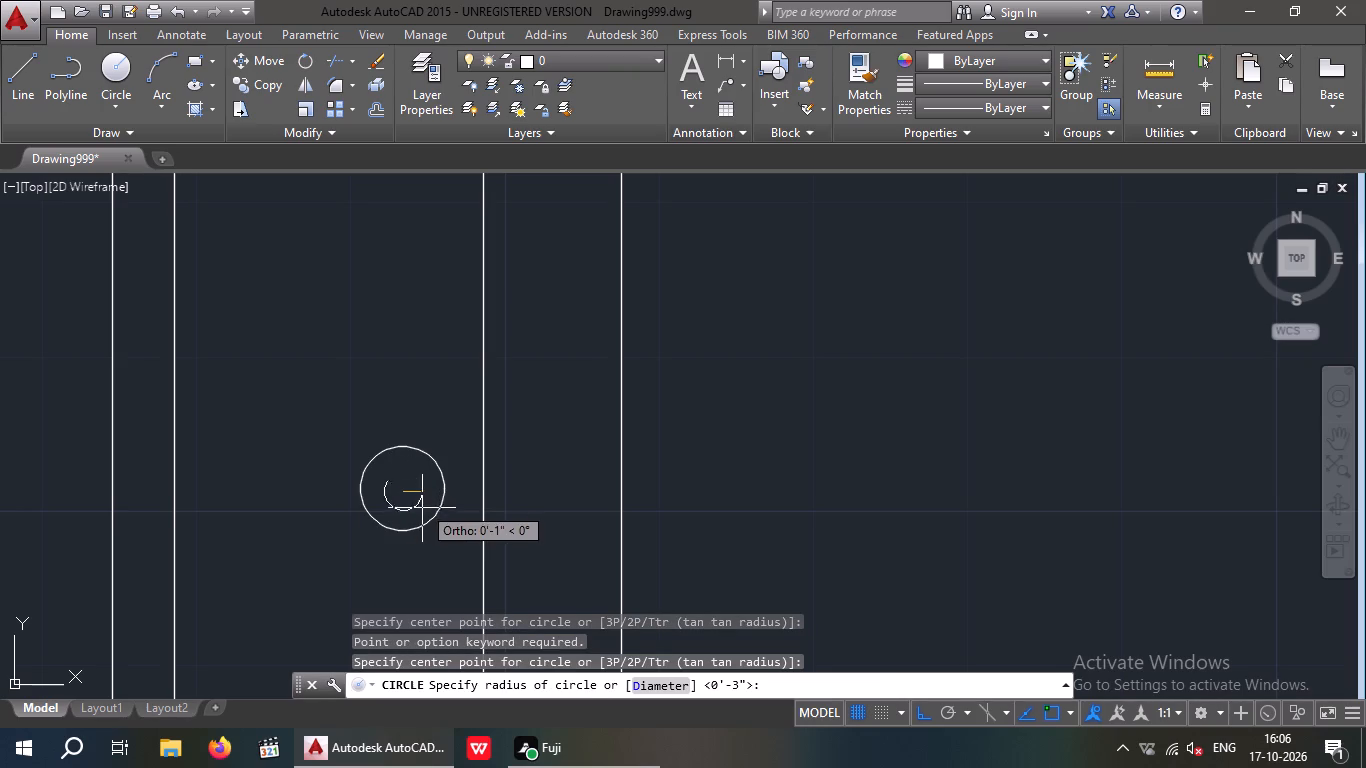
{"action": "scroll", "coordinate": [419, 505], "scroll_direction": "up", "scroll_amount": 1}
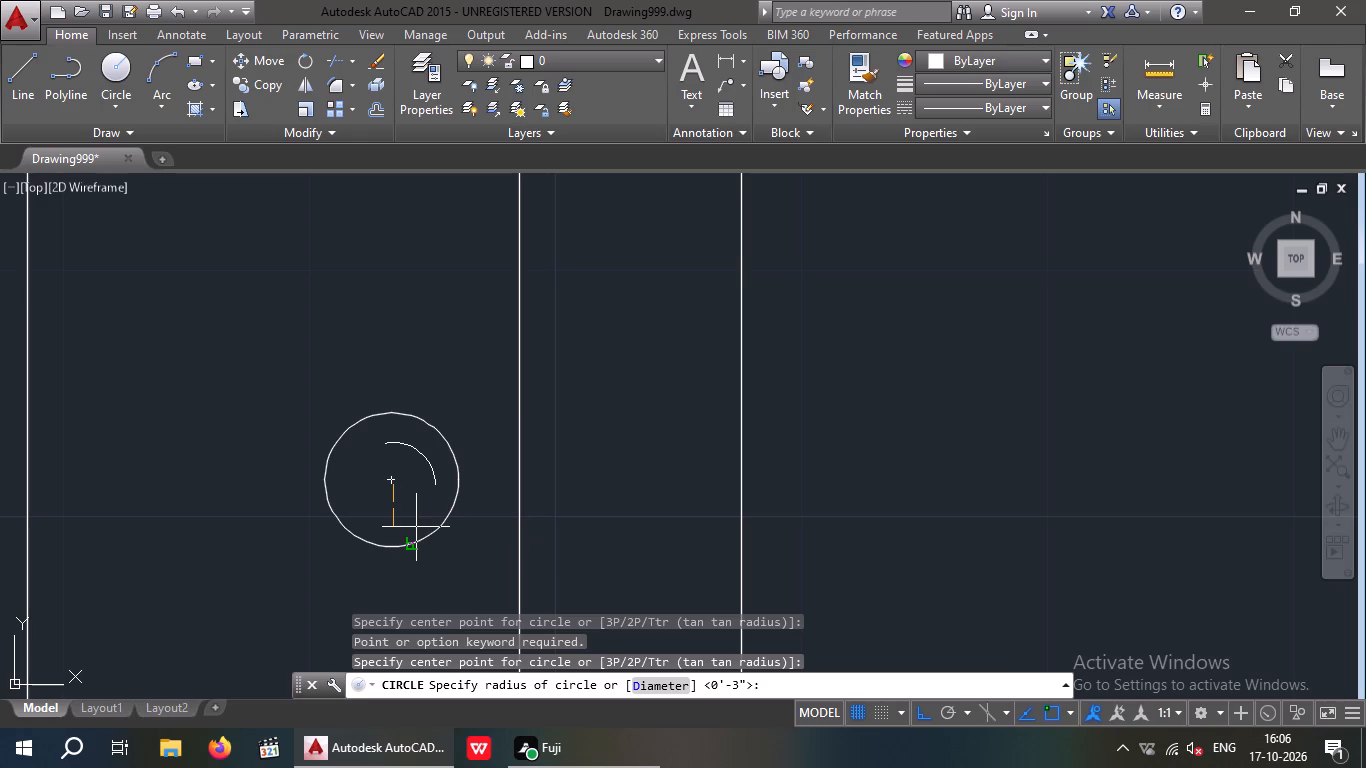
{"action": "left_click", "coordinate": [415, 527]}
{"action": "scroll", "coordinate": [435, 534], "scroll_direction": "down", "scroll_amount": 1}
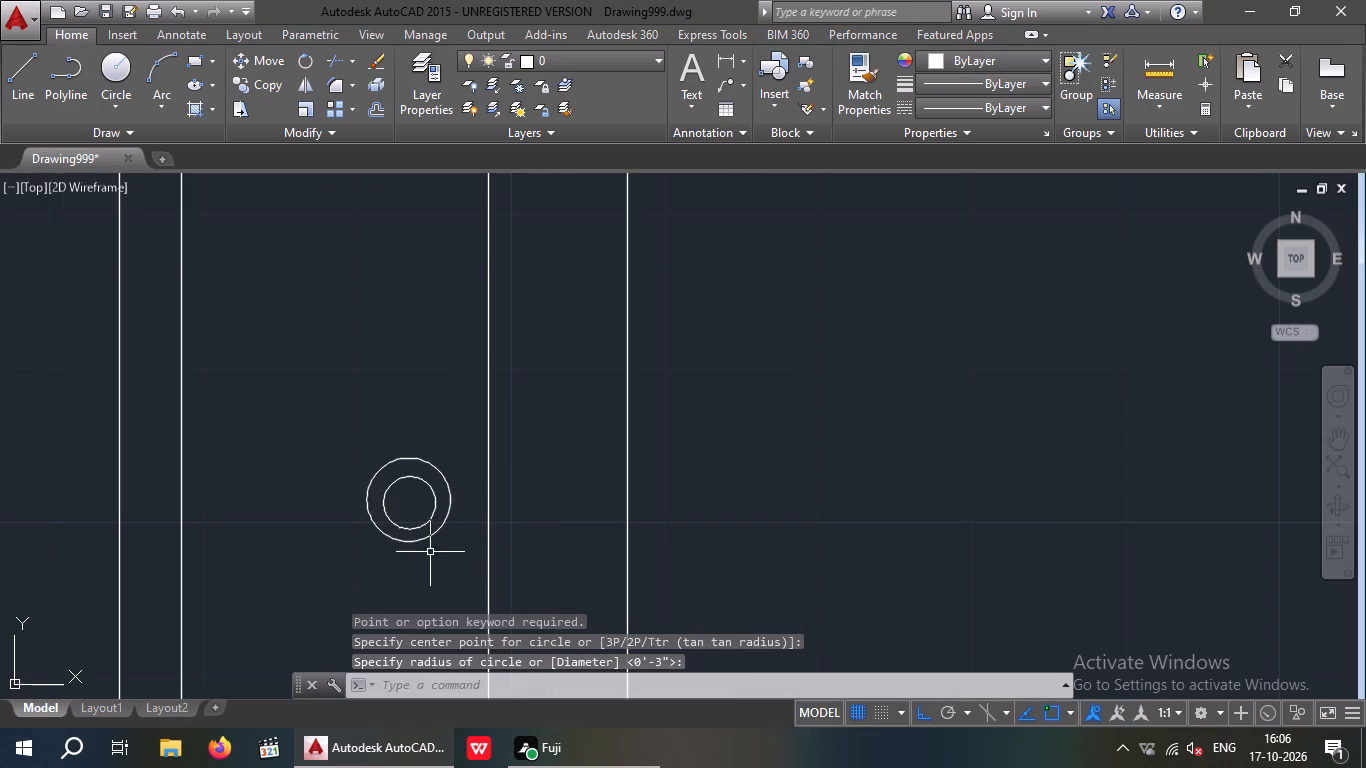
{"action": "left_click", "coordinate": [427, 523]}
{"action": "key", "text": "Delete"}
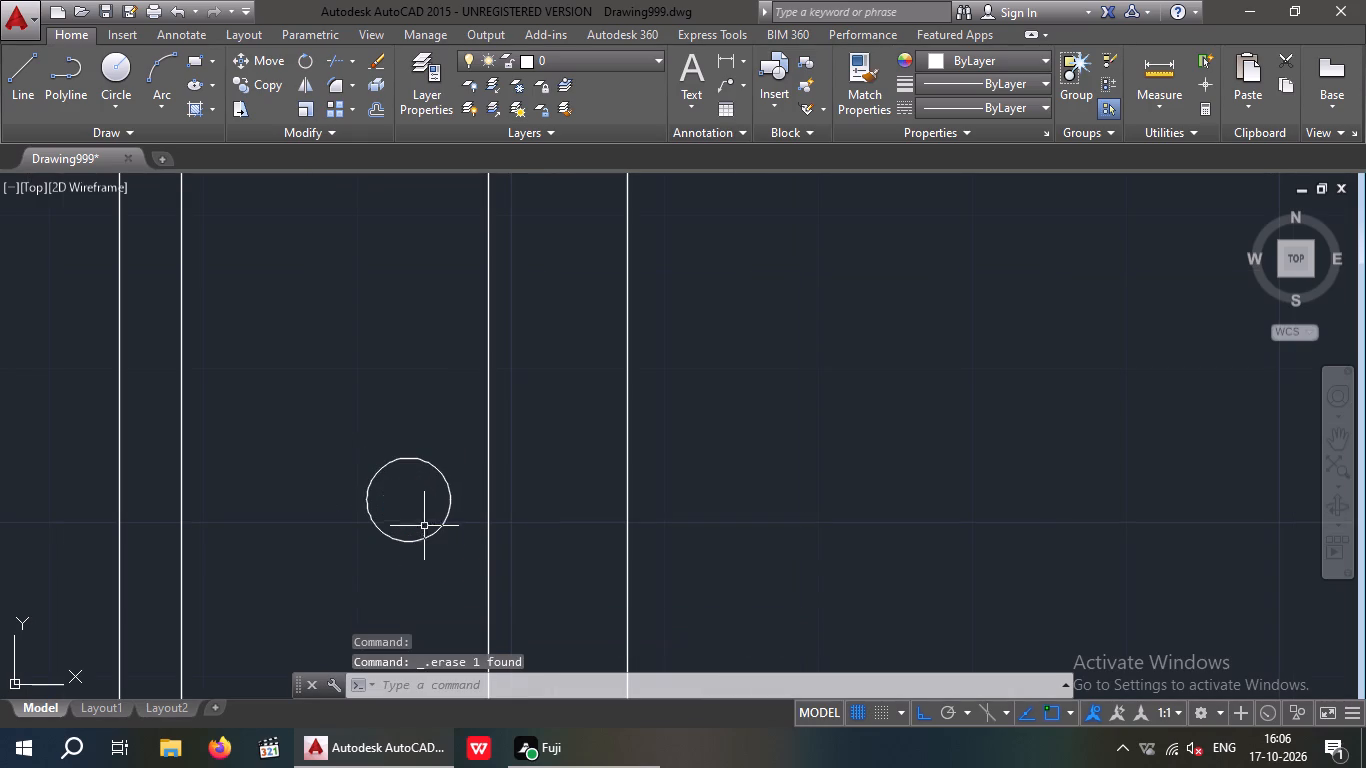
Draw an inner circle of about 2" radius concentric with the doorknob circle and end the Circle command.
{"action": "left_click", "coordinate": [115, 72]}
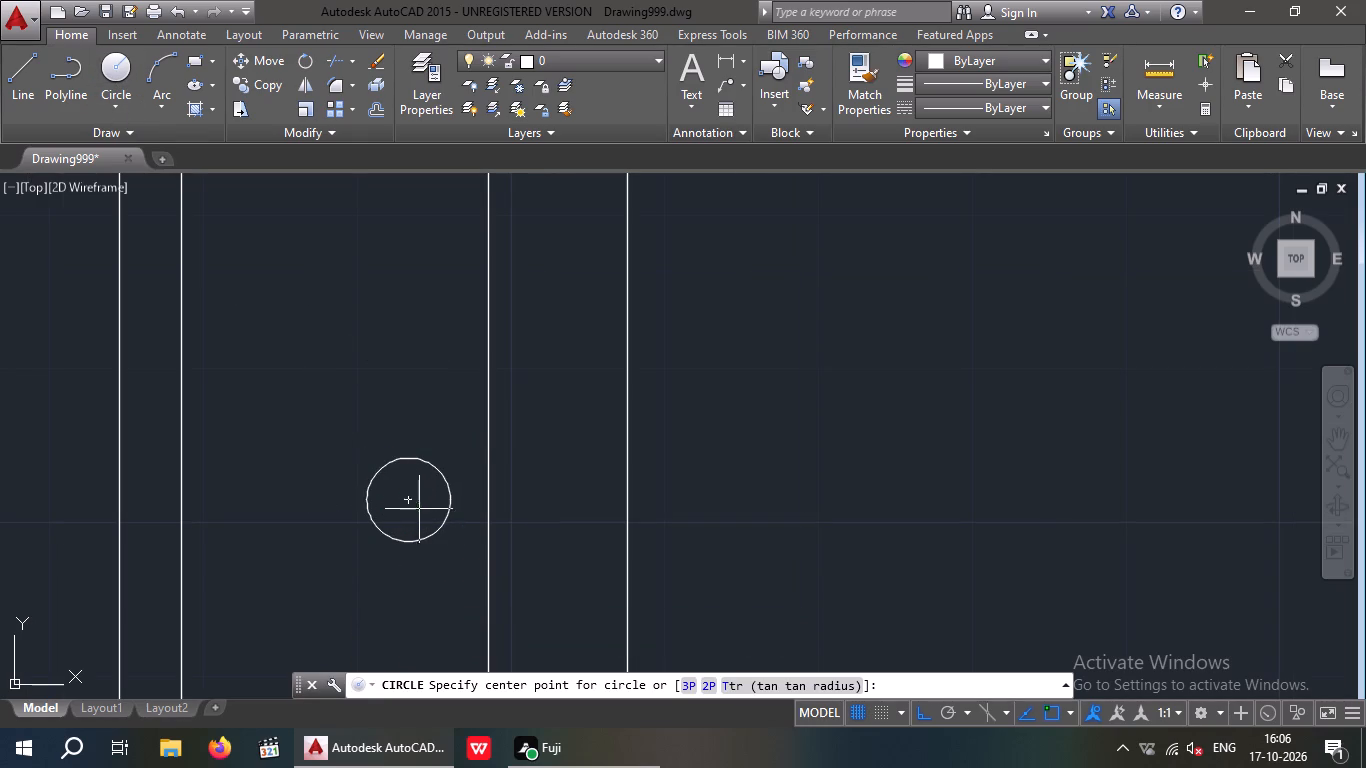
{"action": "left_click", "coordinate": [412, 502]}
{"action": "scroll", "coordinate": [439, 519], "scroll_direction": "up", "scroll_amount": 2}
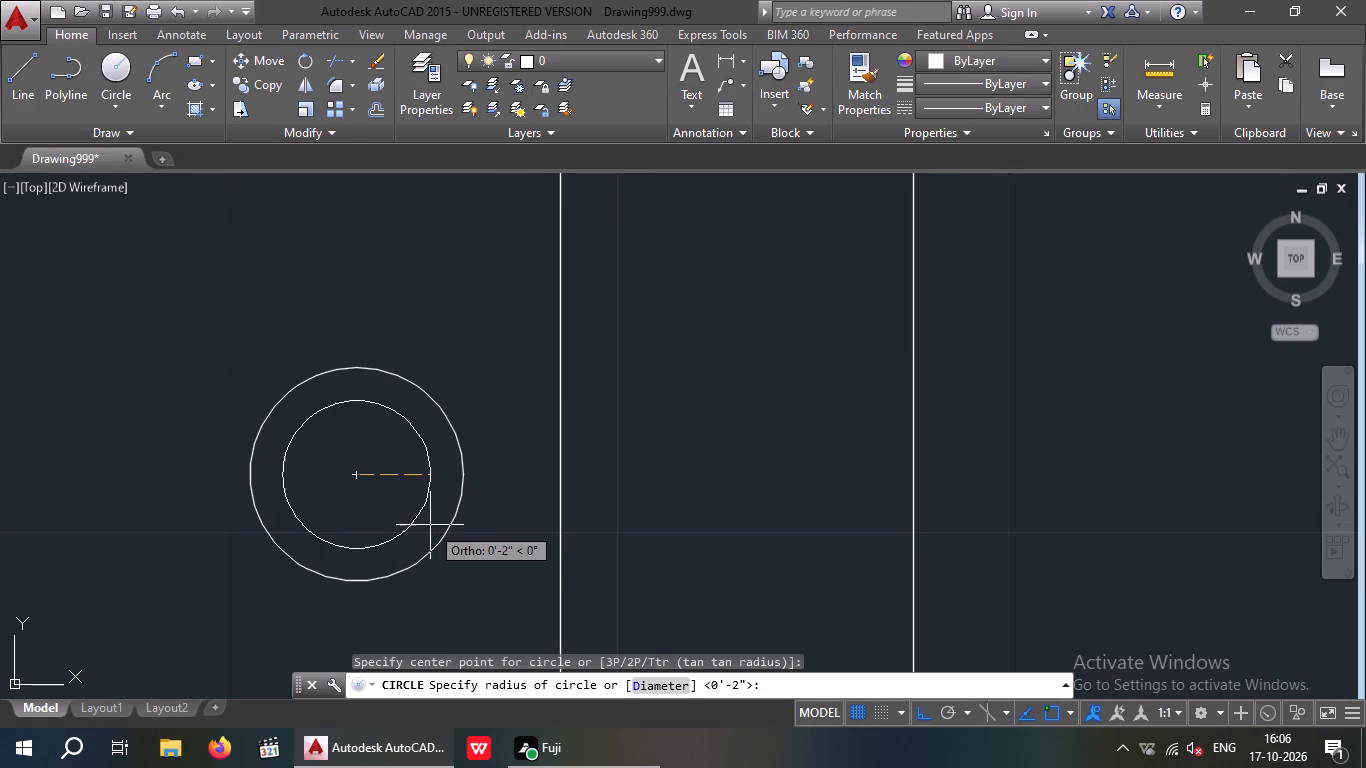
{"action": "left_click", "coordinate": [430, 525]}
{"action": "key", "text": "Escape"}
{"action": "key", "text": "Escape"}
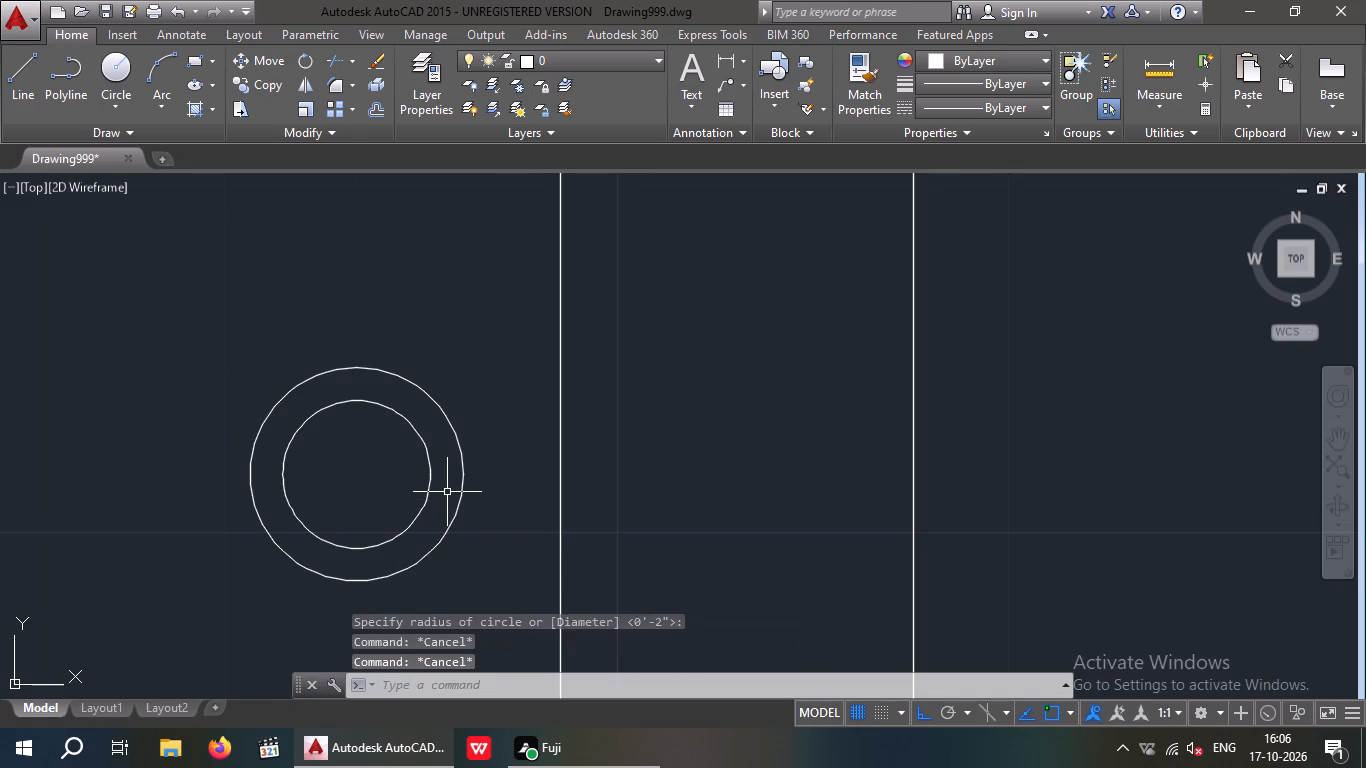
Hatch the ring between the two doorknob circles with a SOLID fill in colour 9.
{"action": "scroll", "coordinate": [445, 449], "scroll_direction": "down", "scroll_amount": 3}
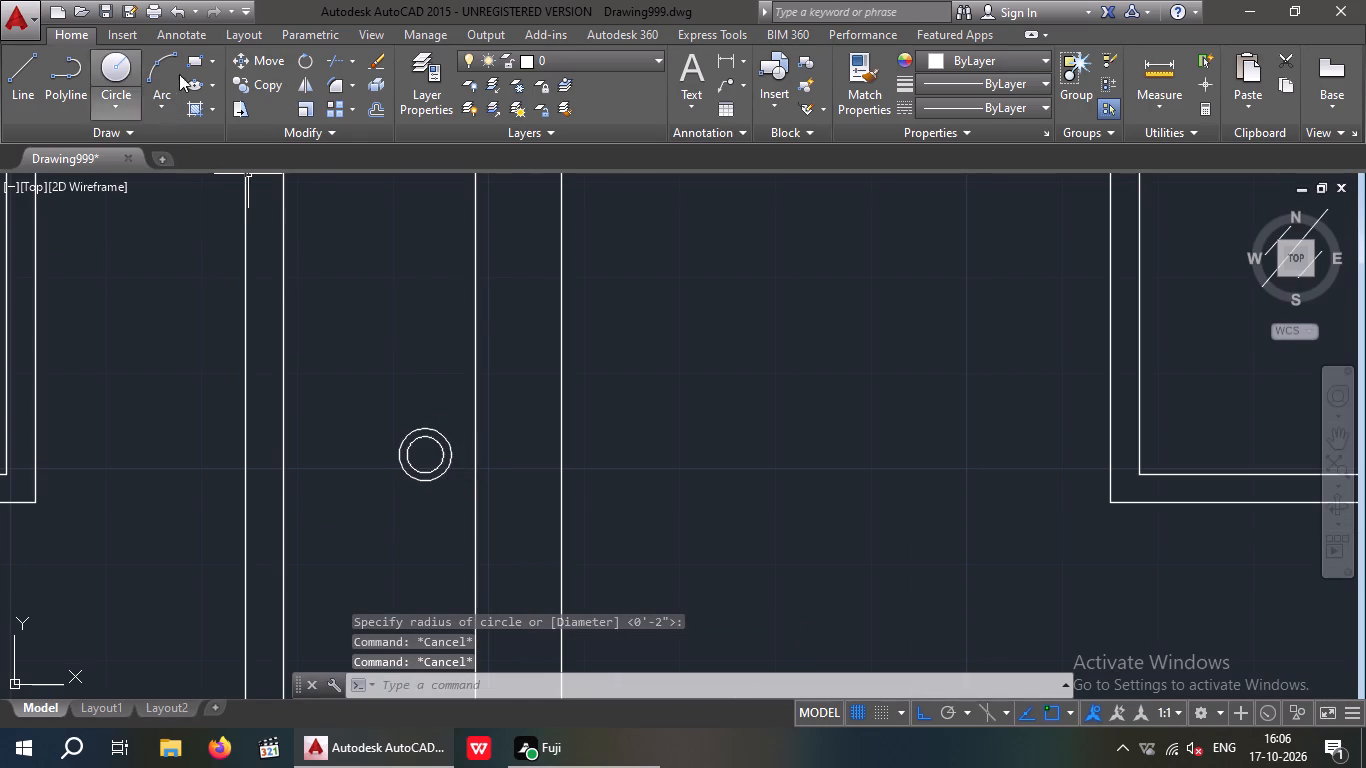
{"action": "left_click", "coordinate": [195, 106]}
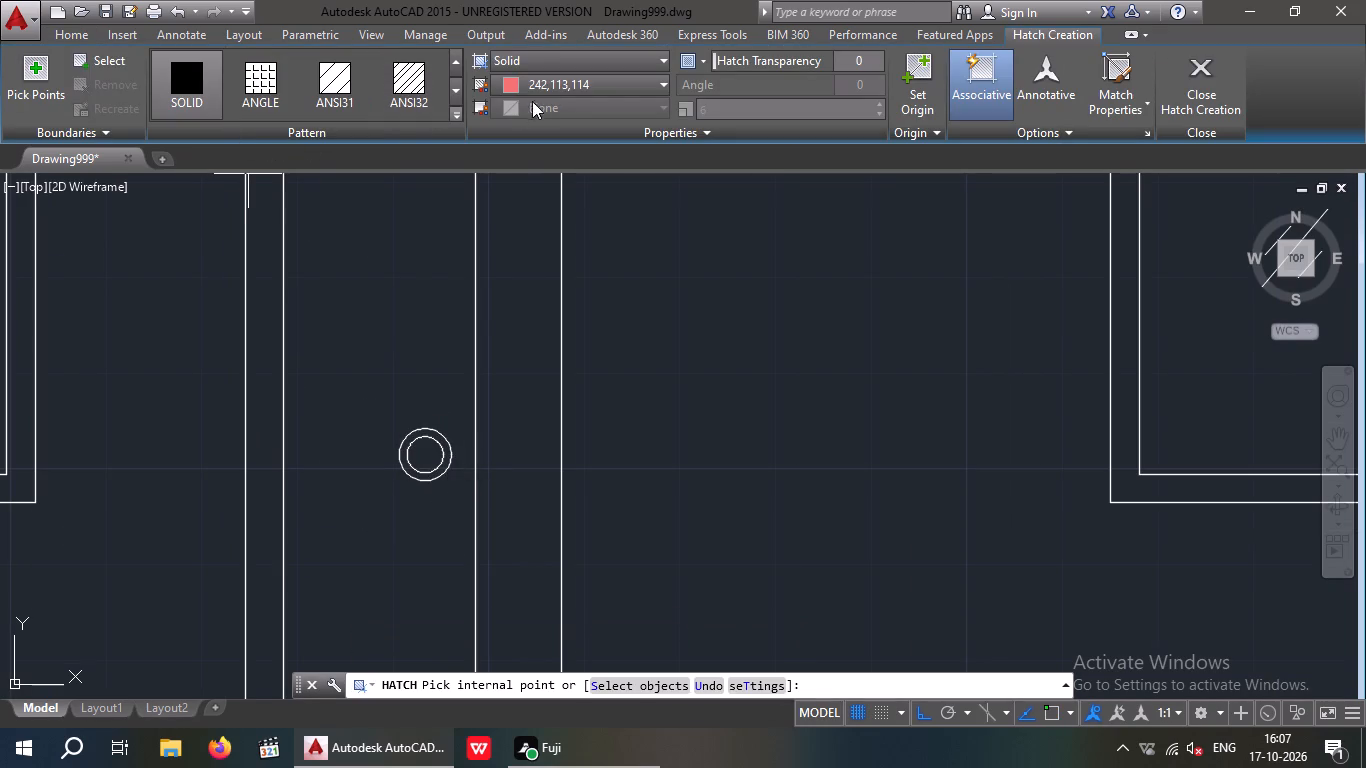
{"action": "left_click", "coordinate": [639, 81]}
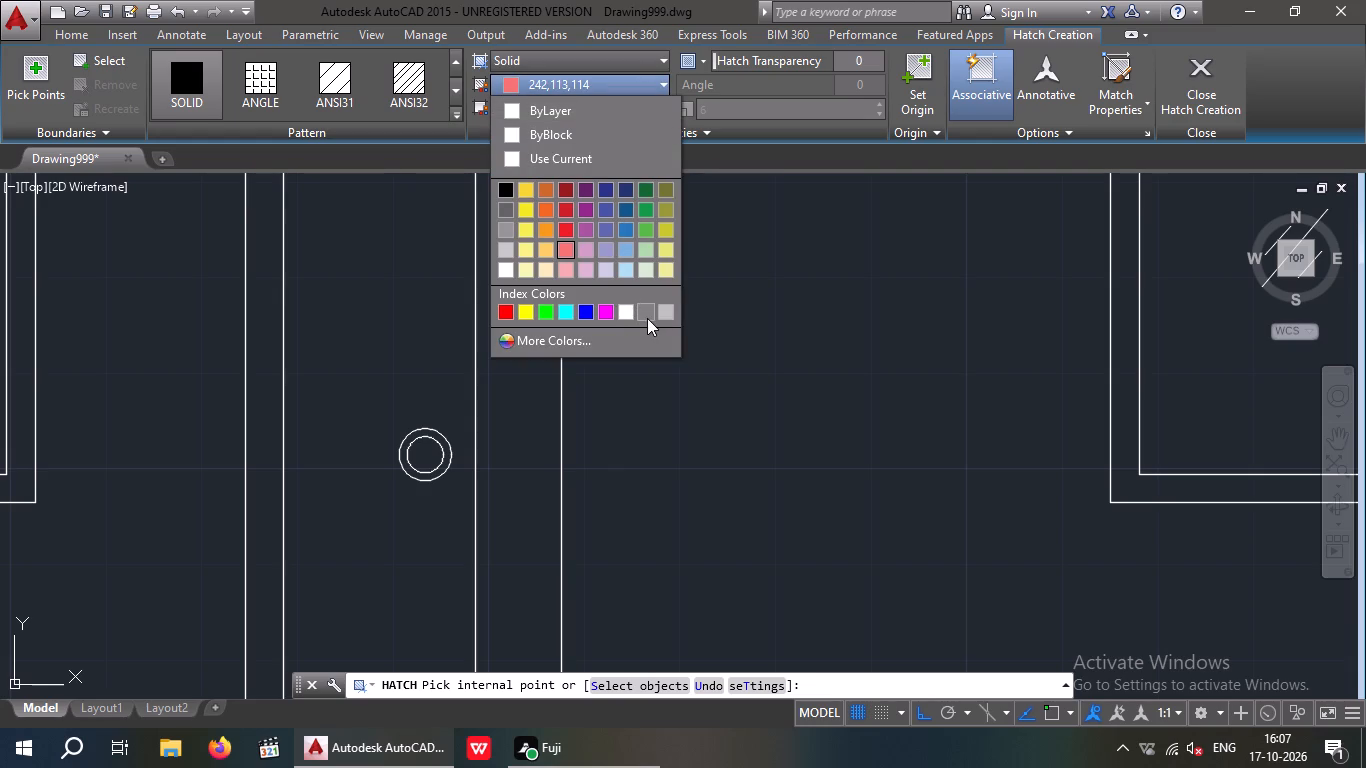
{"action": "left_click", "coordinate": [648, 314]}
{"action": "left_click", "coordinate": [189, 80]}
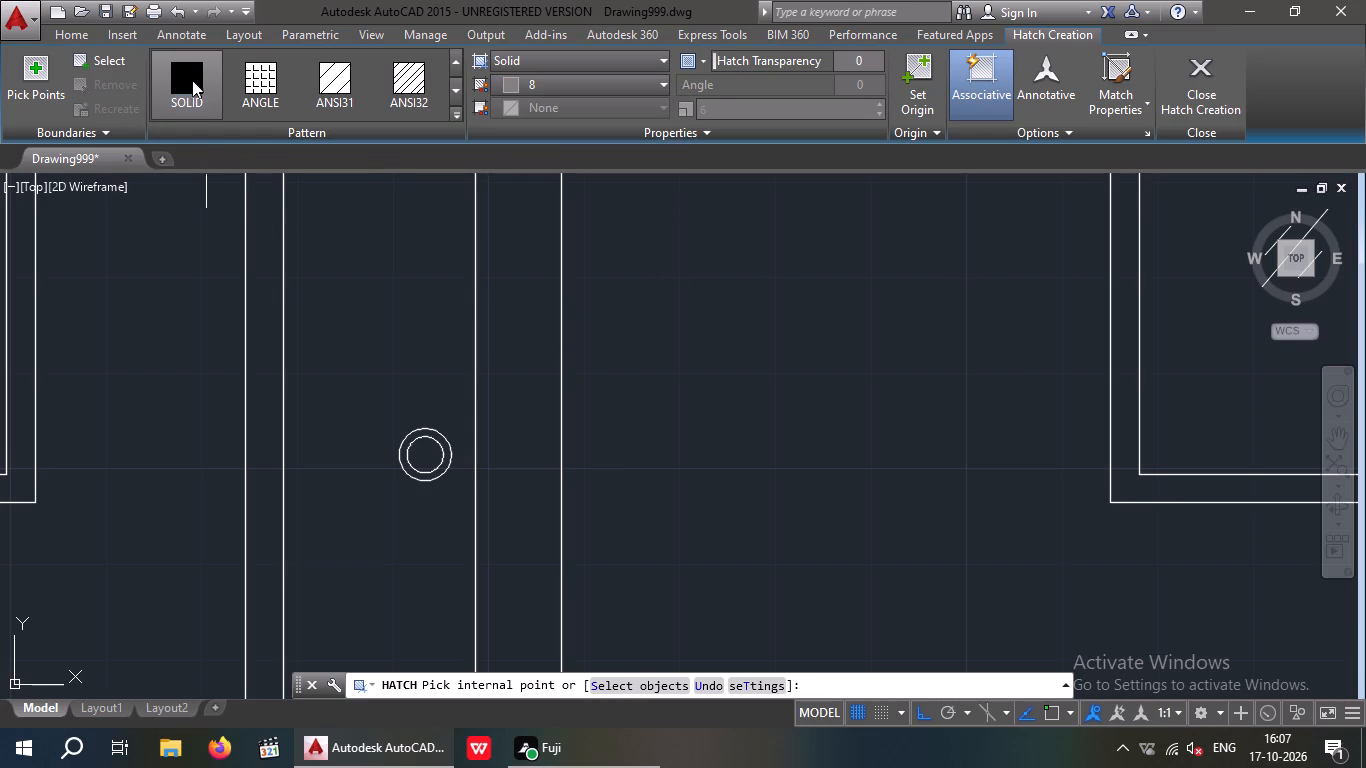
{"action": "scroll", "coordinate": [404, 418], "scroll_direction": "up", "scroll_amount": 2}
{"action": "left_click", "coordinate": [444, 459]}
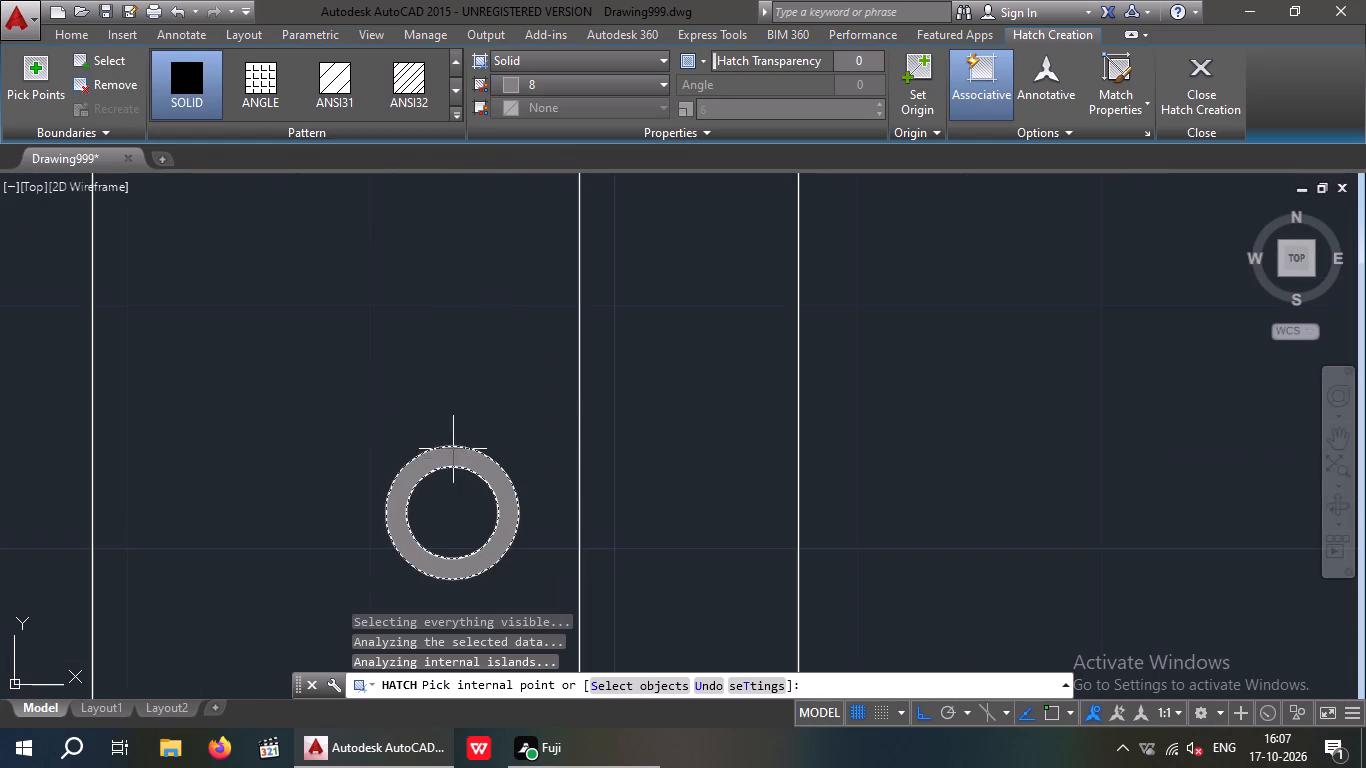
{"action": "left_click", "coordinate": [193, 80]}
{"action": "left_click", "coordinate": [558, 83]}
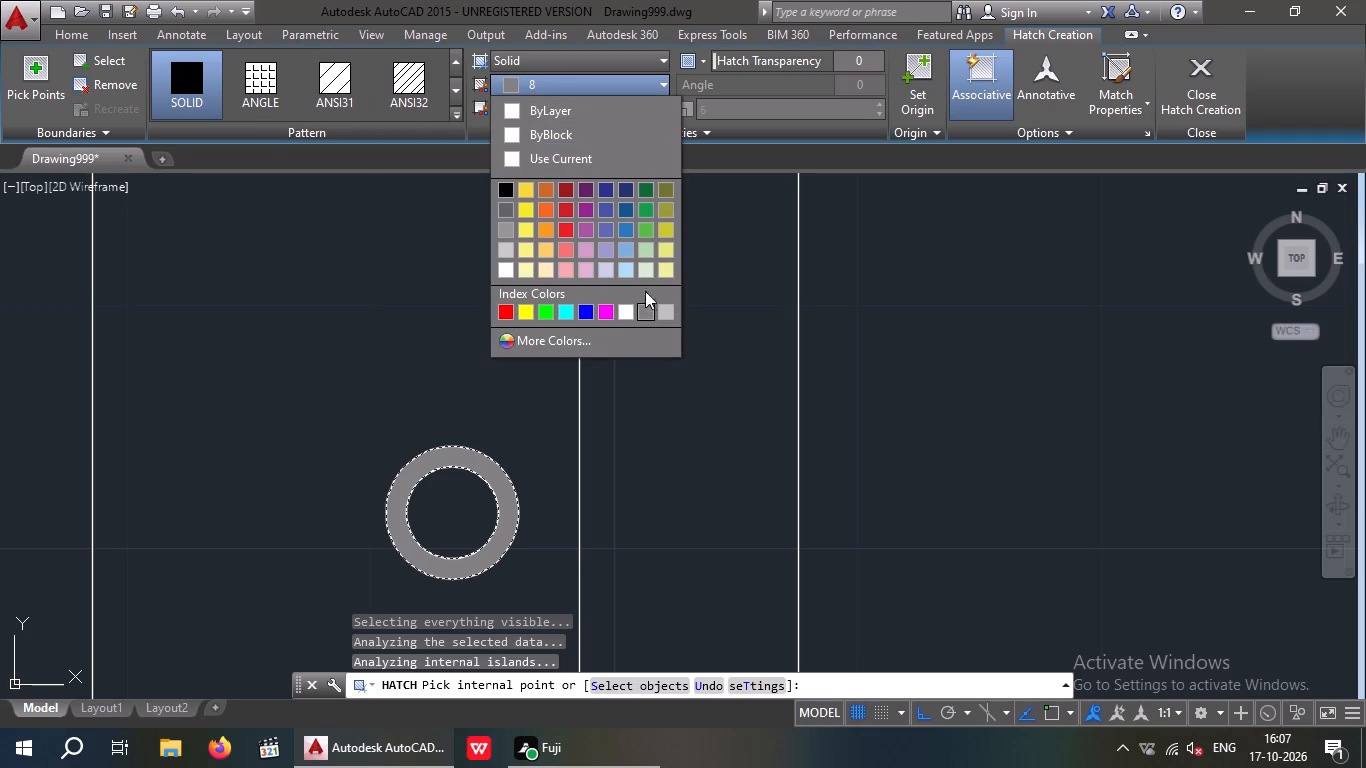
{"action": "left_click", "coordinate": [666, 313]}
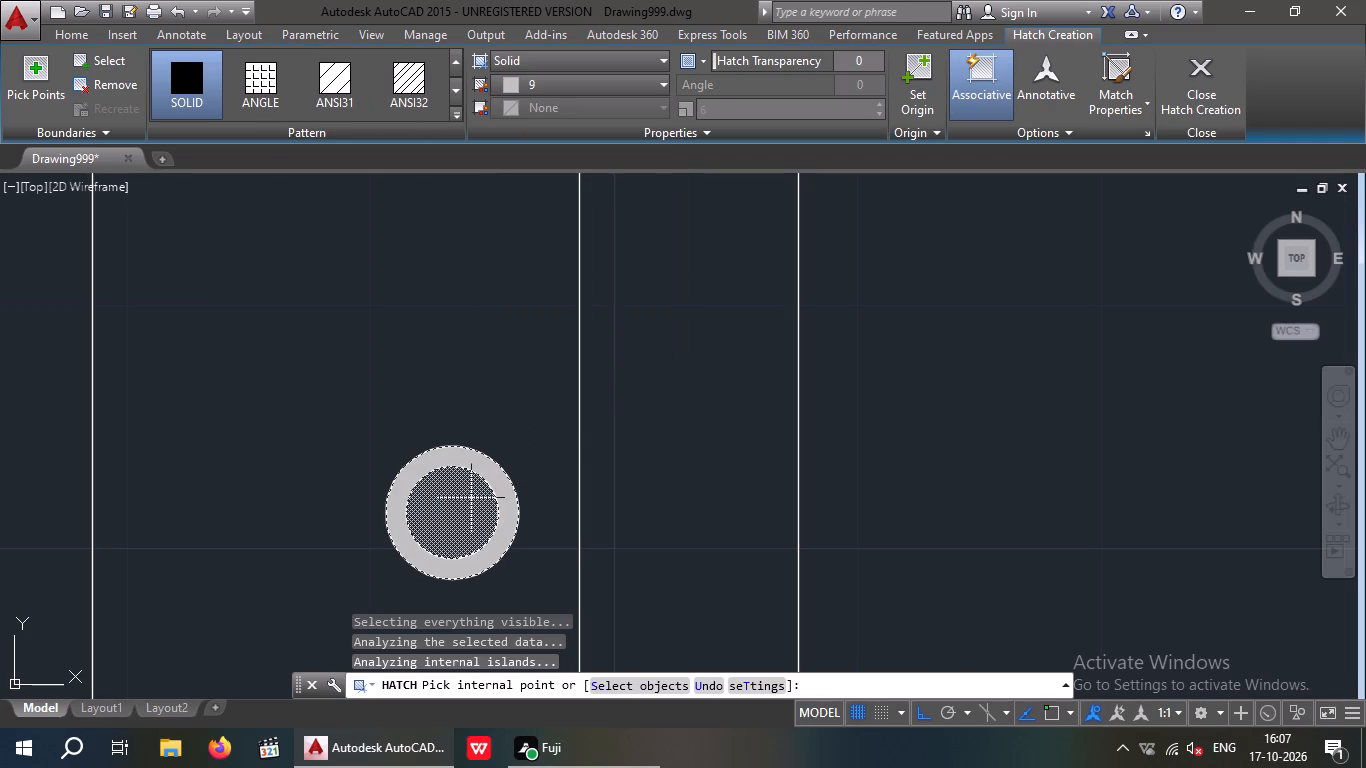
{"action": "key", "text": "Escape"}
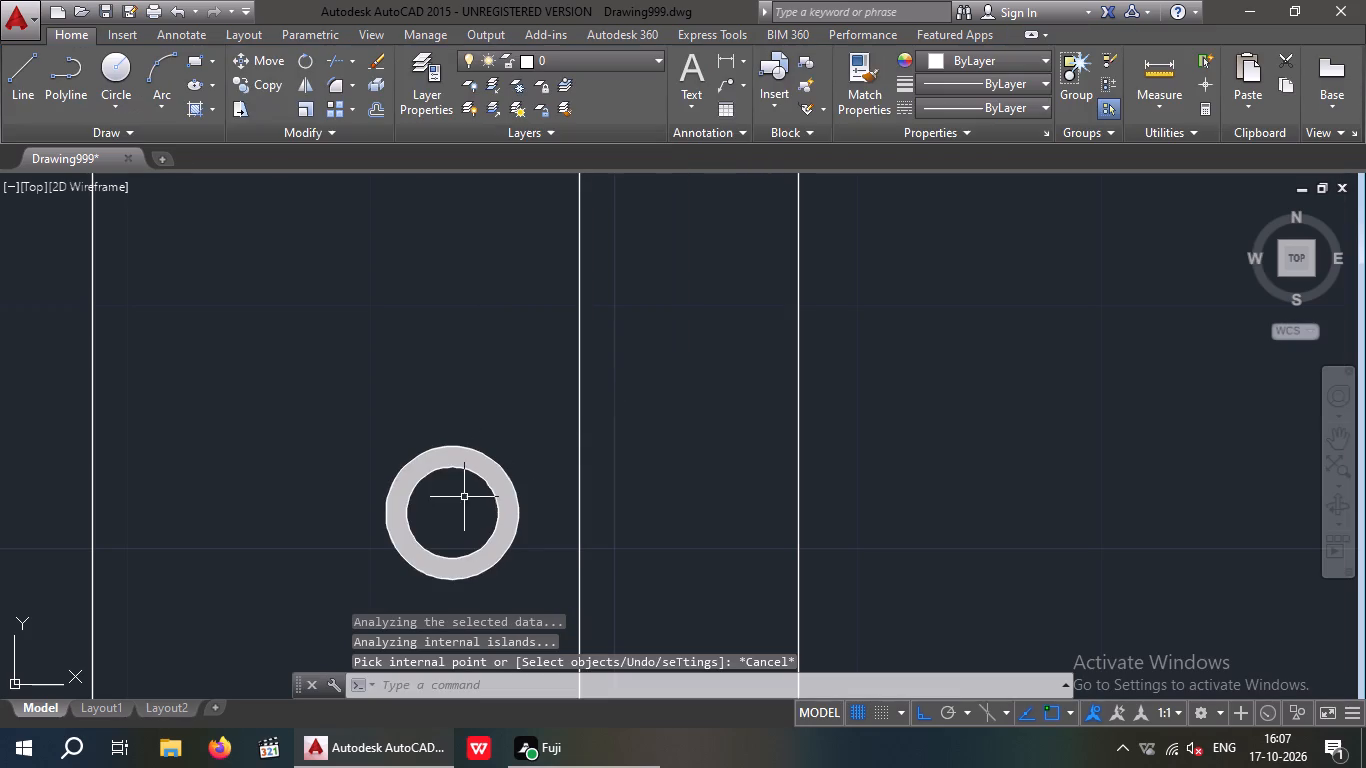
Hatch the doorknob's inner circle with a SOLID fill in colour 8.
{"action": "left_click", "coordinate": [188, 112]}
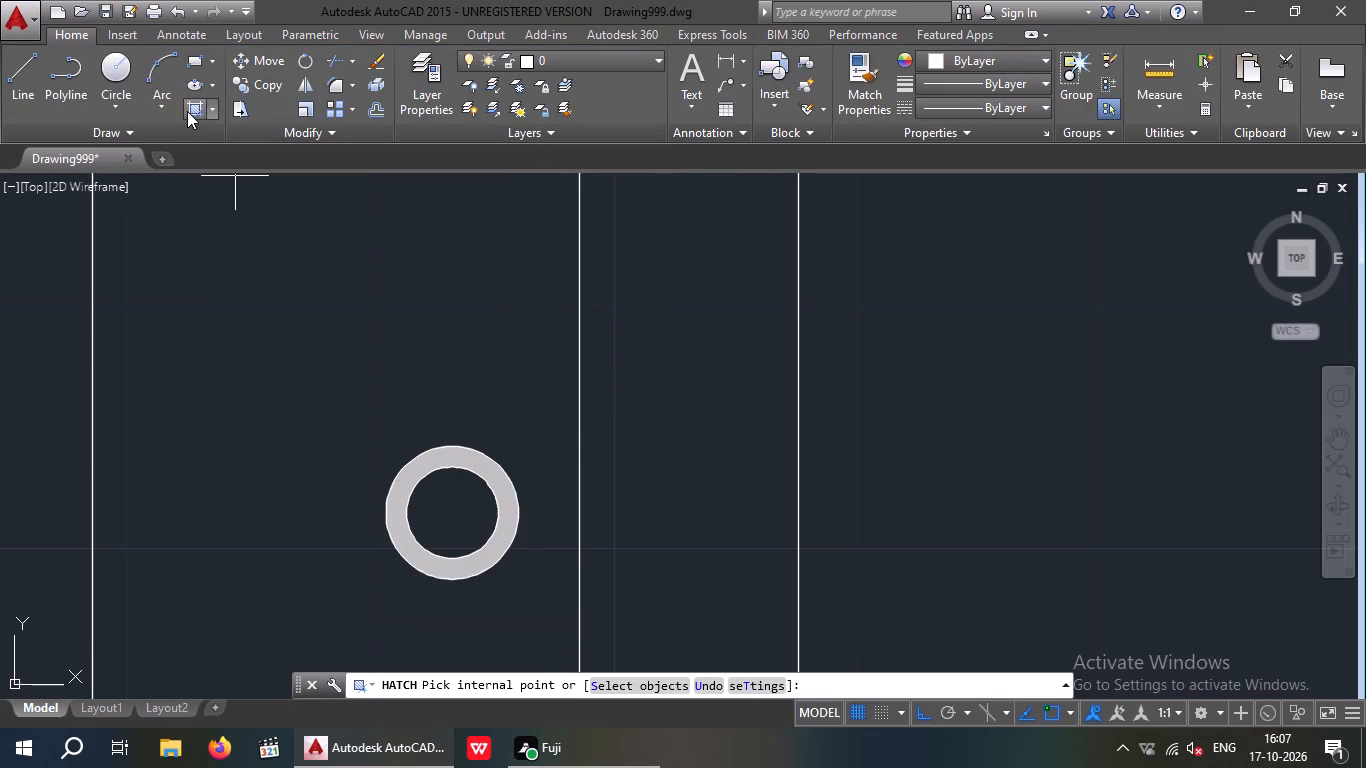
{"action": "left_click", "coordinate": [620, 90]}
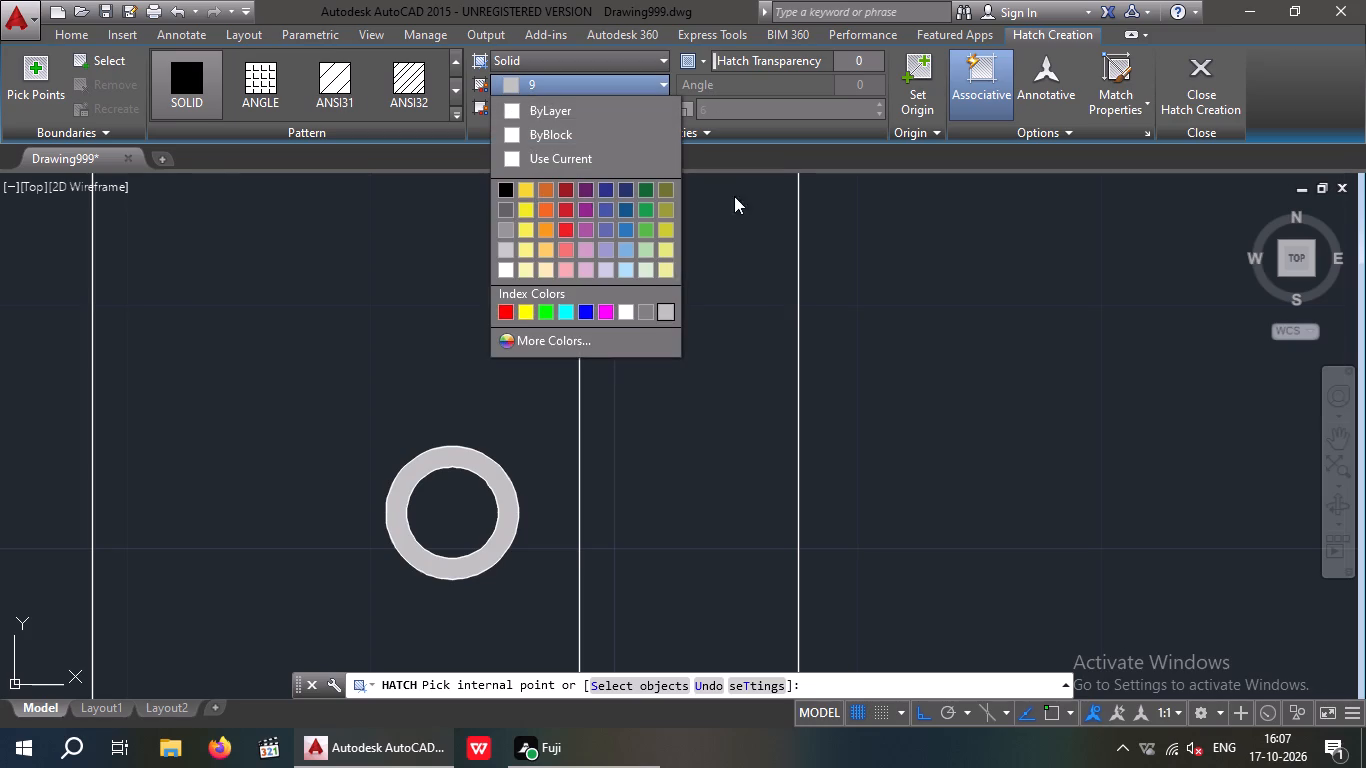
{"action": "left_click", "coordinate": [646, 312]}
{"action": "left_click", "coordinate": [469, 510]}
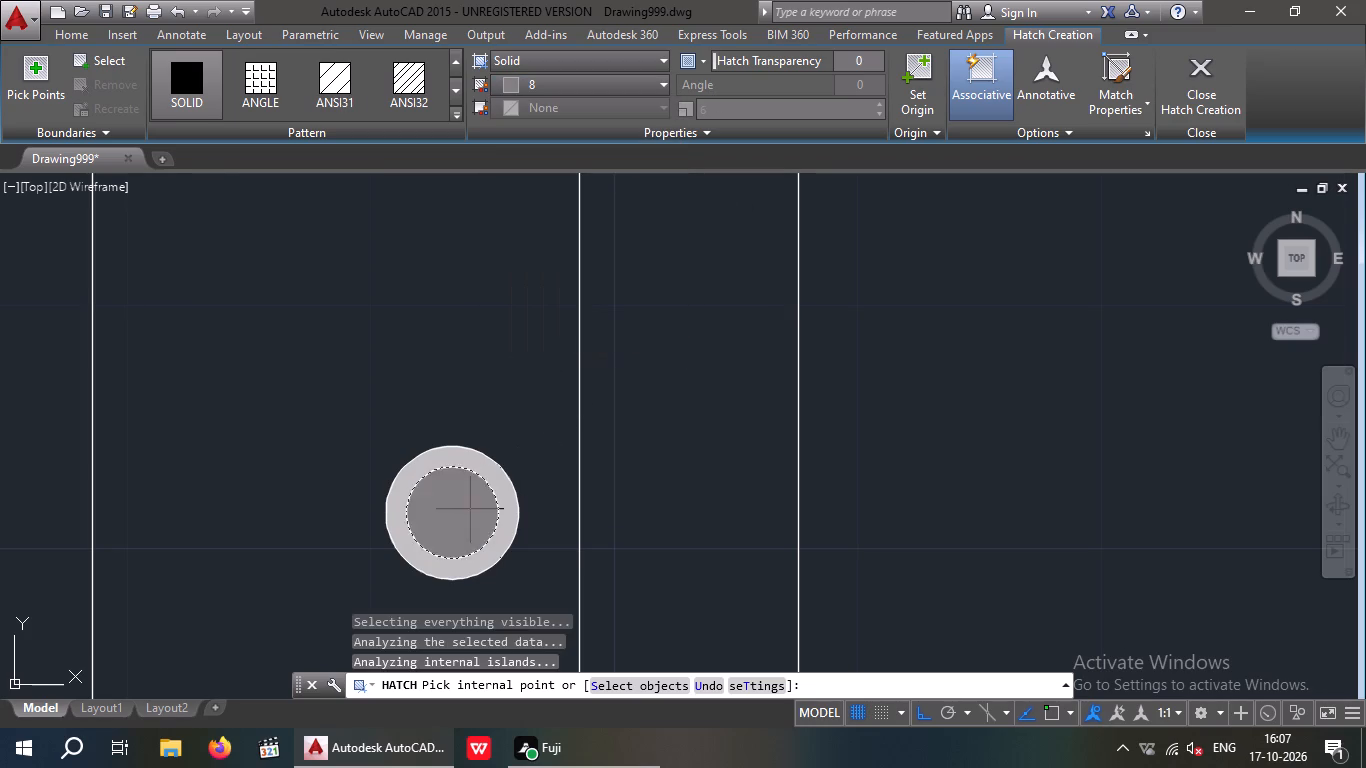
{"action": "key", "text": "Escape"}
Copy the complete hatched doorknob from its centre horizontally into the second bay's door, near the wall-side edge.
{"action": "left_click_drag", "start_coordinate": [516, 352], "coordinate": [452, 528]}
{"action": "left_click", "coordinate": [369, 577]}
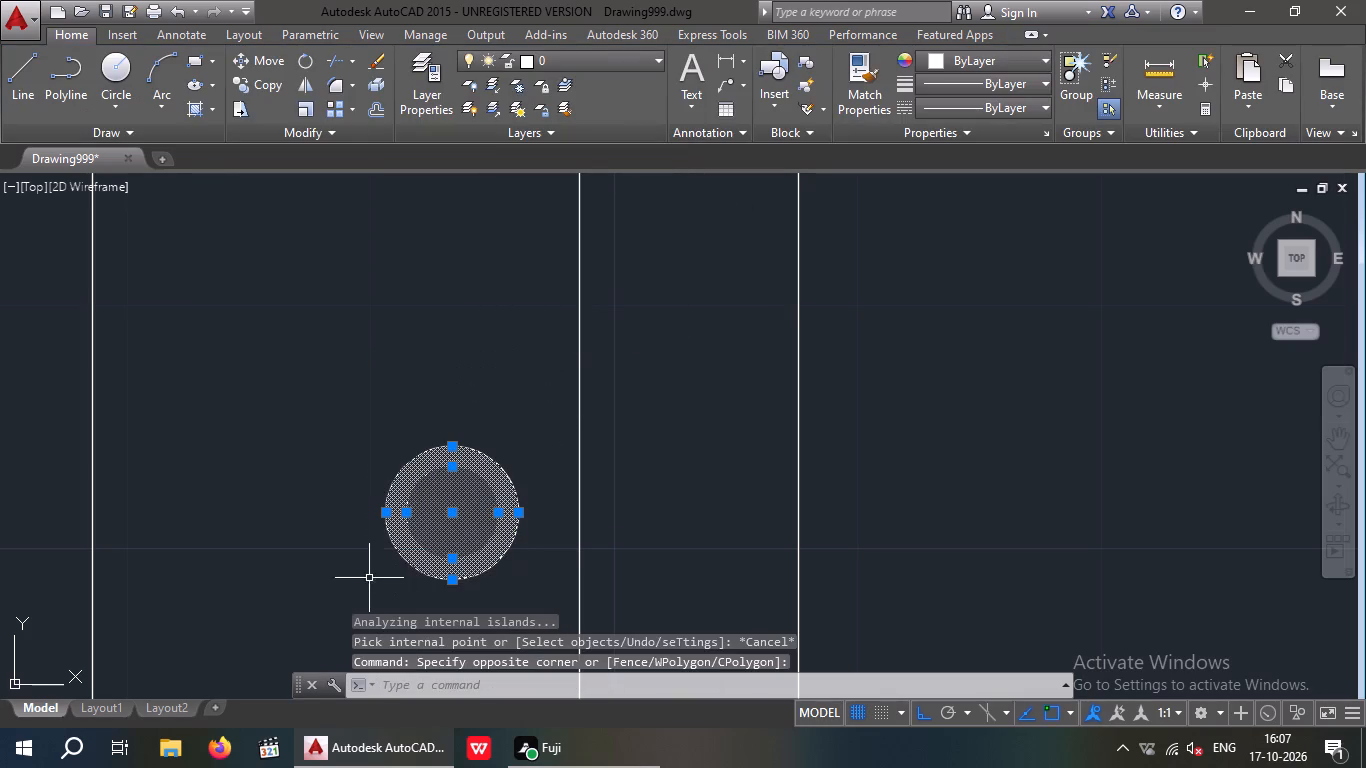
{"action": "left_click", "coordinate": [256, 88]}
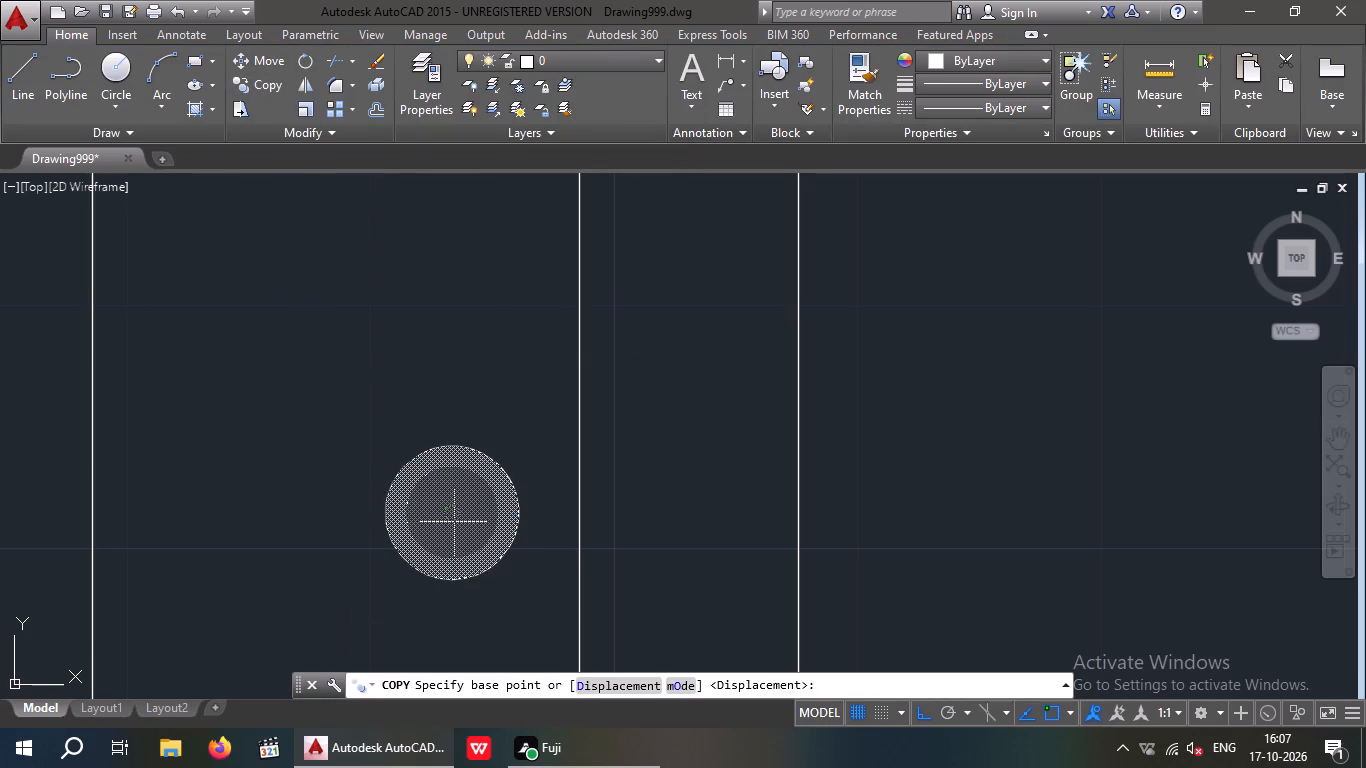
{"action": "left_click", "coordinate": [458, 513]}
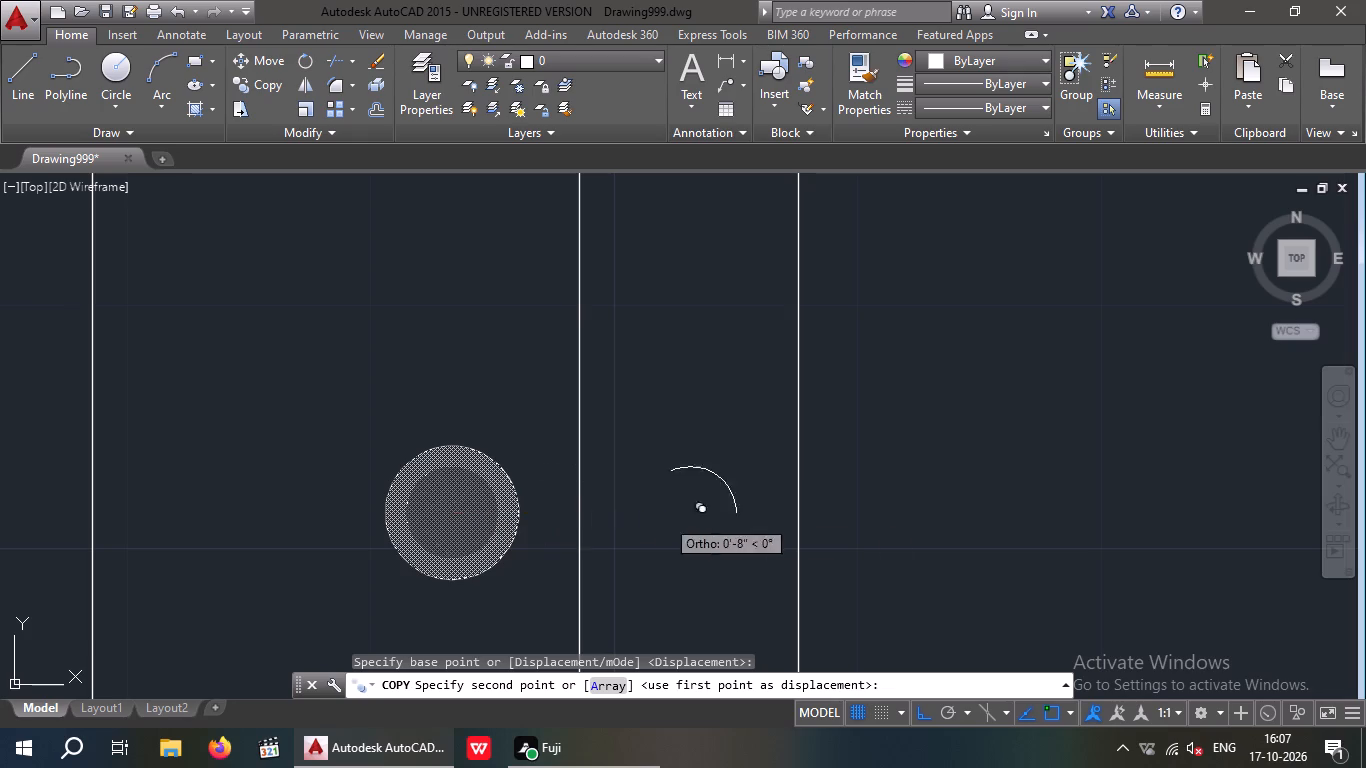
{"action": "scroll", "coordinate": [792, 510], "scroll_direction": "down", "scroll_amount": 2}
{"action": "scroll", "coordinate": [926, 494], "scroll_direction": "down", "scroll_amount": 2}
{"action": "middle_click_drag", "start_coordinate": [921, 491], "coordinate": [306, 368]}
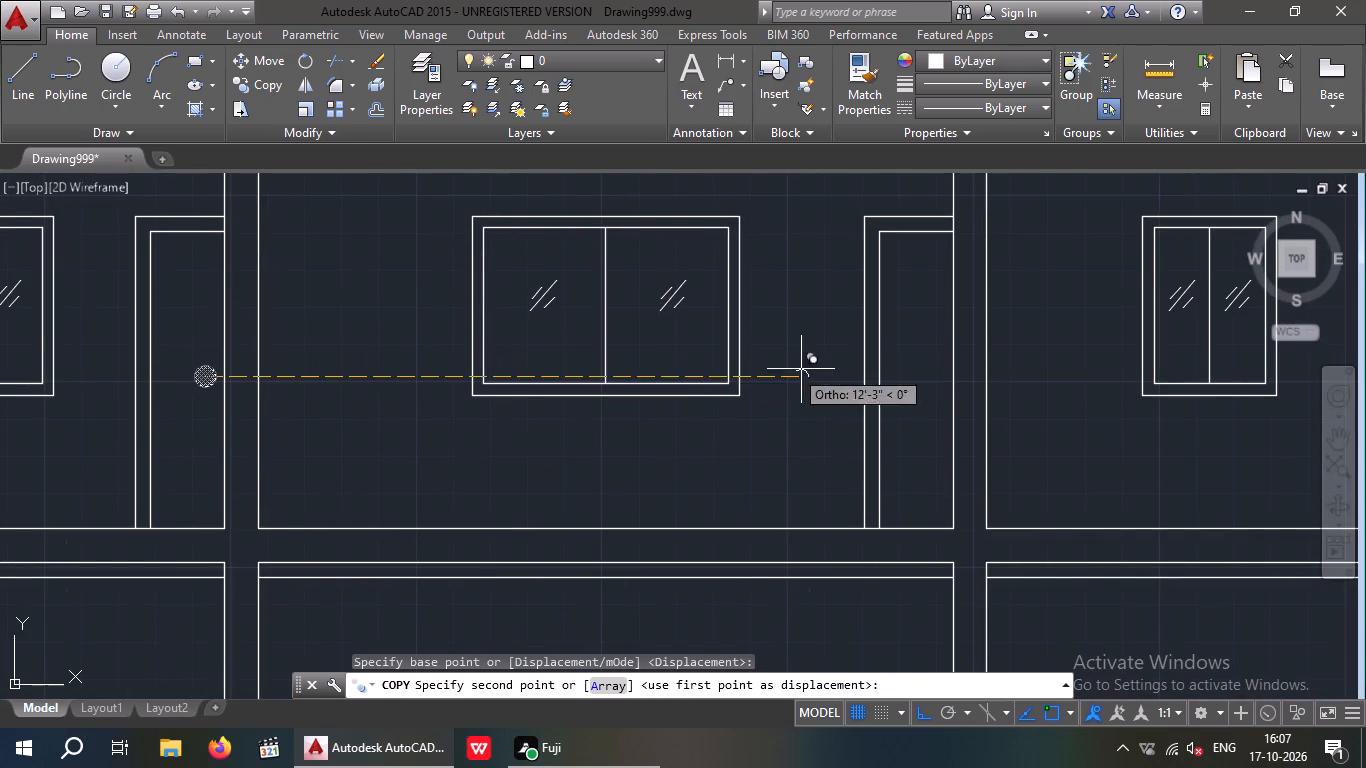
{"action": "scroll", "coordinate": [939, 384], "scroll_direction": "up", "scroll_amount": 3}
{"action": "left_click", "coordinate": [940, 381]}
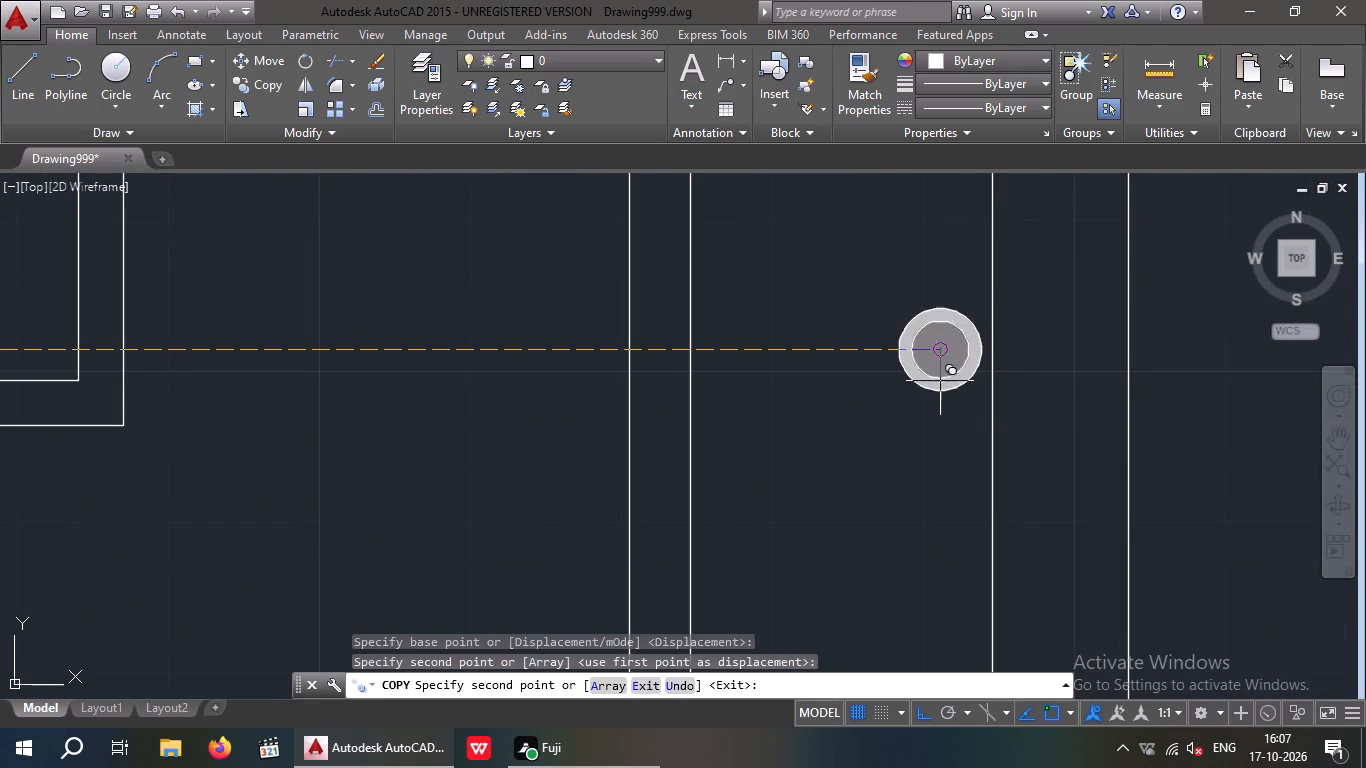
Place another doorknob copy about 36'-3" along the same level in the rightmost bay's door and end the Copy command.
{"action": "scroll", "coordinate": [919, 389], "scroll_direction": "down", "scroll_amount": 3}
{"action": "middle_click_drag", "start_coordinate": [700, 415], "coordinate": [0, 426]}
{"action": "scroll", "coordinate": [736, 410], "scroll_direction": "down", "scroll_amount": 4}
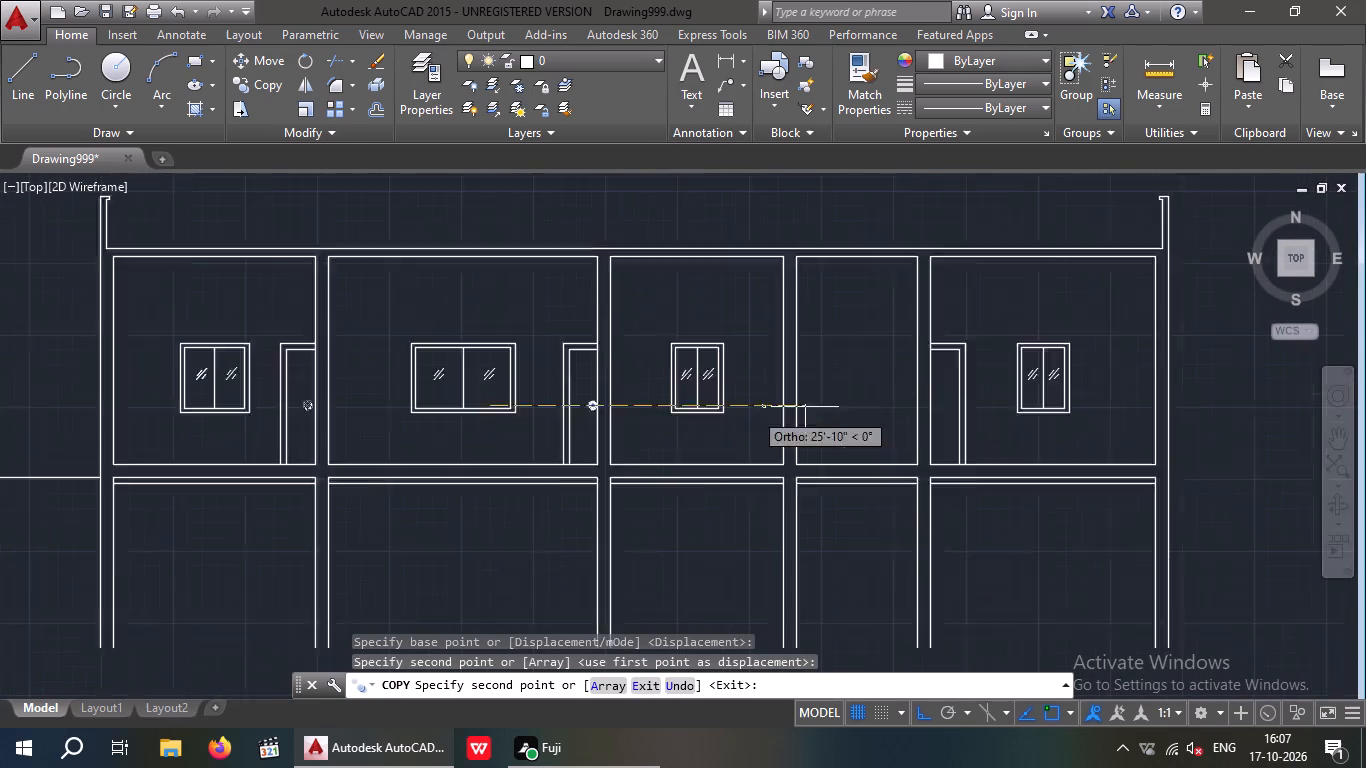
{"action": "scroll", "coordinate": [894, 412], "scroll_direction": "up", "scroll_amount": 6}
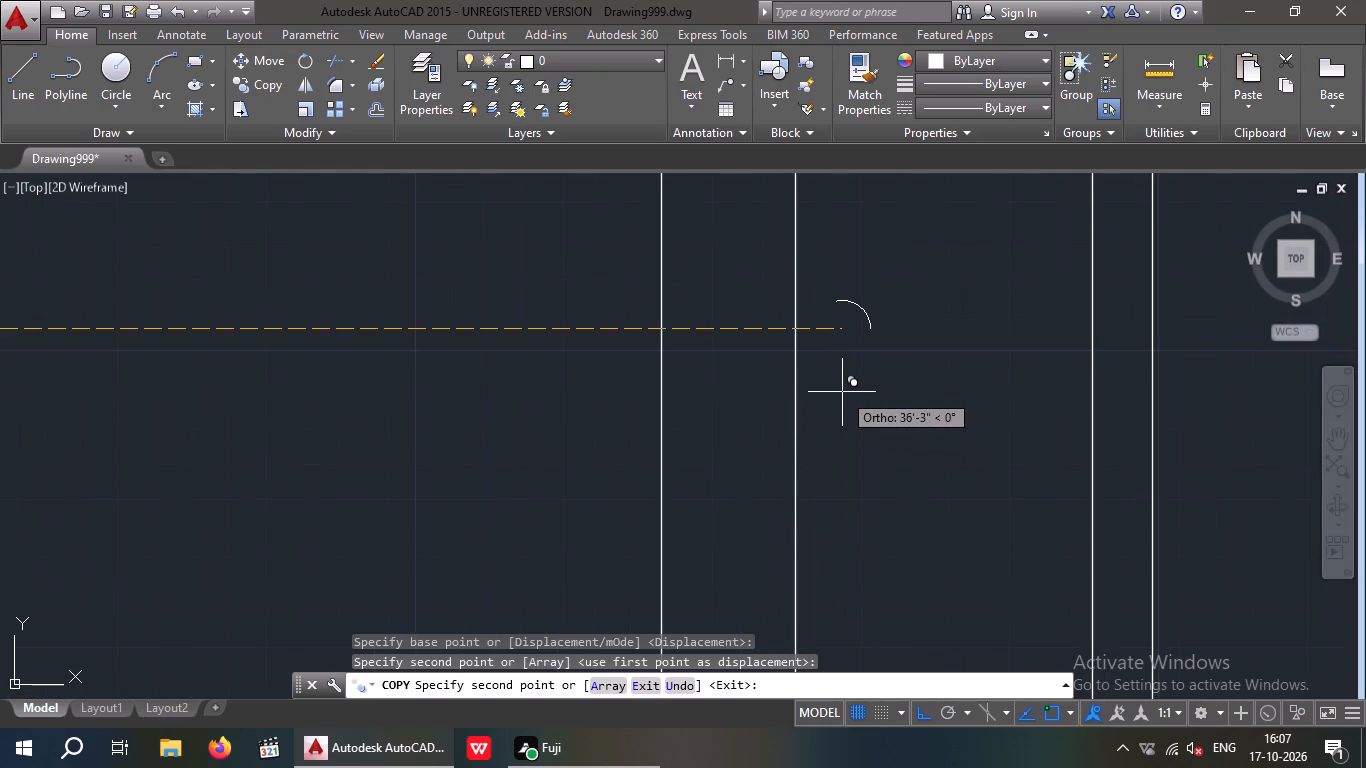
{"action": "left_click", "coordinate": [841, 363]}
{"action": "key", "text": "Escape"}
{"action": "scroll", "coordinate": [841, 377], "scroll_direction": "down", "scroll_amount": 4}
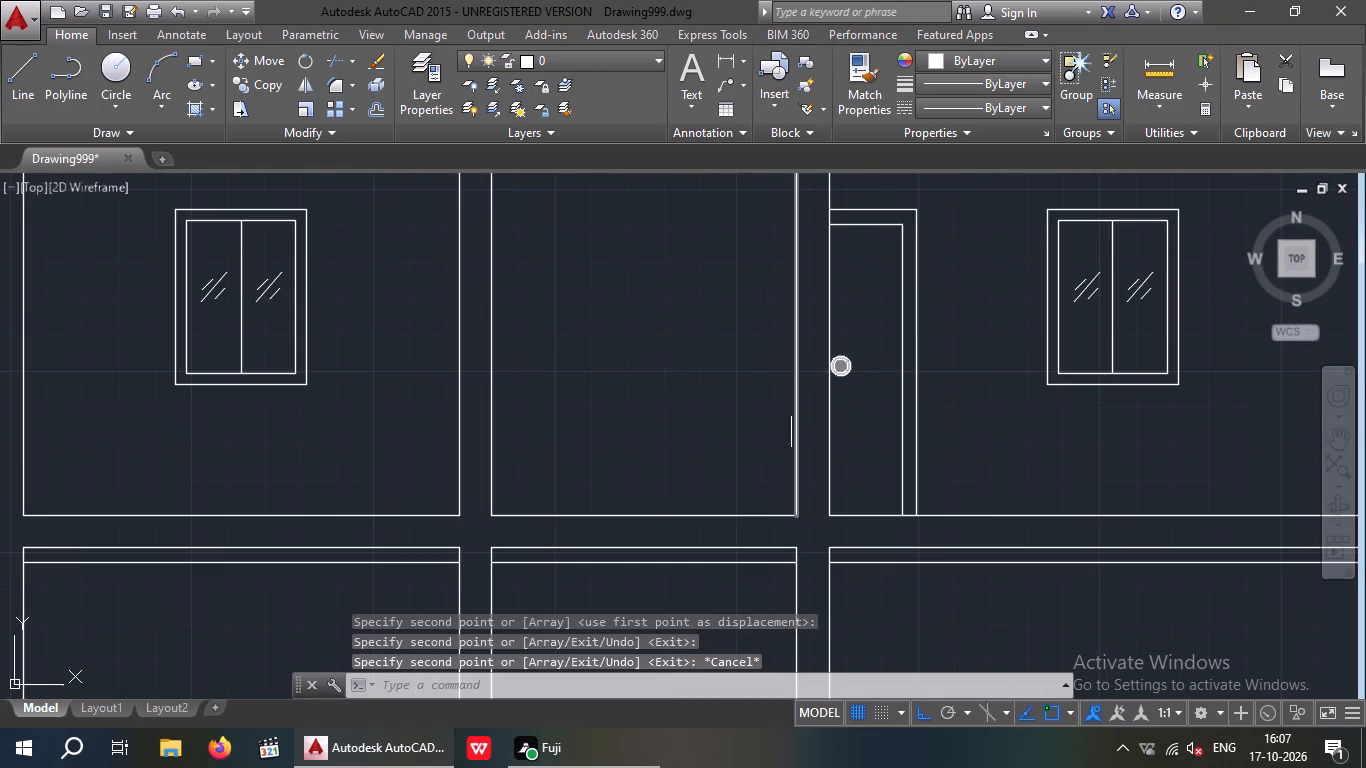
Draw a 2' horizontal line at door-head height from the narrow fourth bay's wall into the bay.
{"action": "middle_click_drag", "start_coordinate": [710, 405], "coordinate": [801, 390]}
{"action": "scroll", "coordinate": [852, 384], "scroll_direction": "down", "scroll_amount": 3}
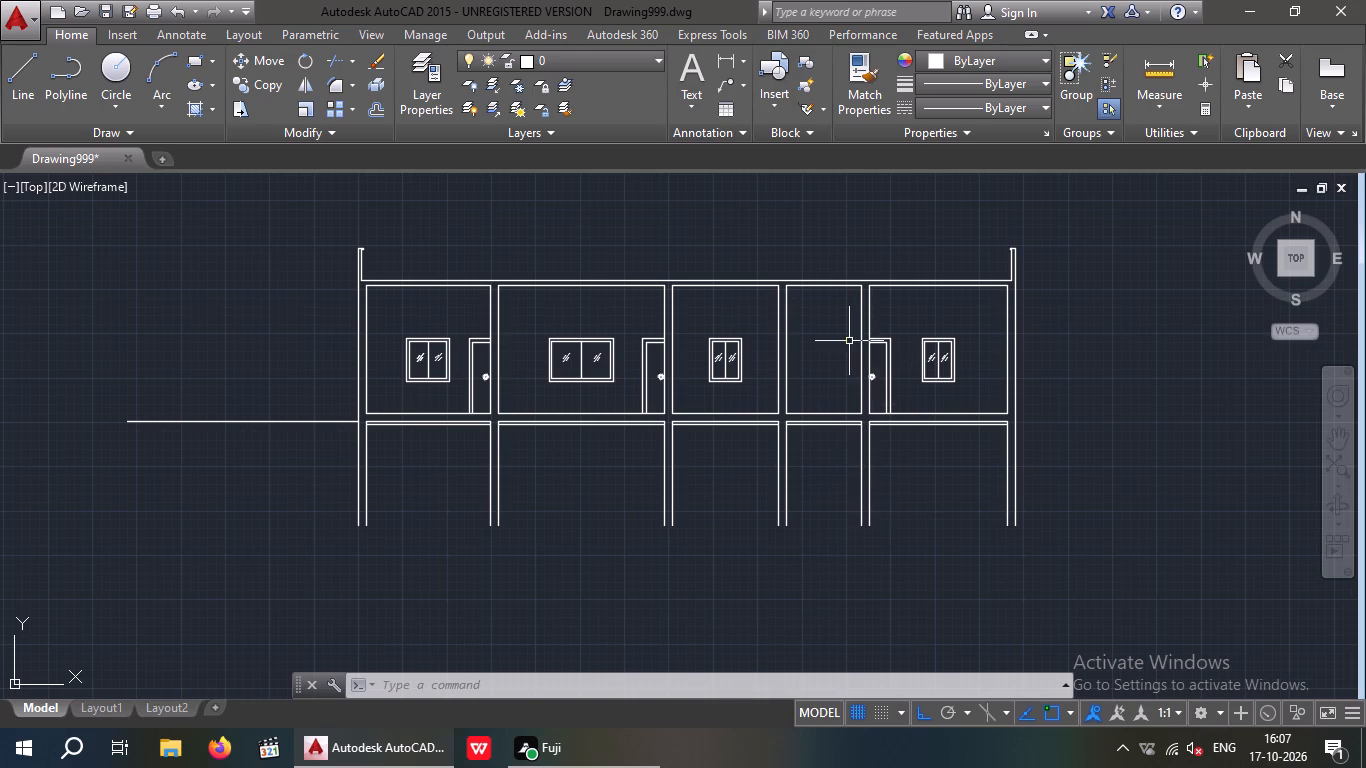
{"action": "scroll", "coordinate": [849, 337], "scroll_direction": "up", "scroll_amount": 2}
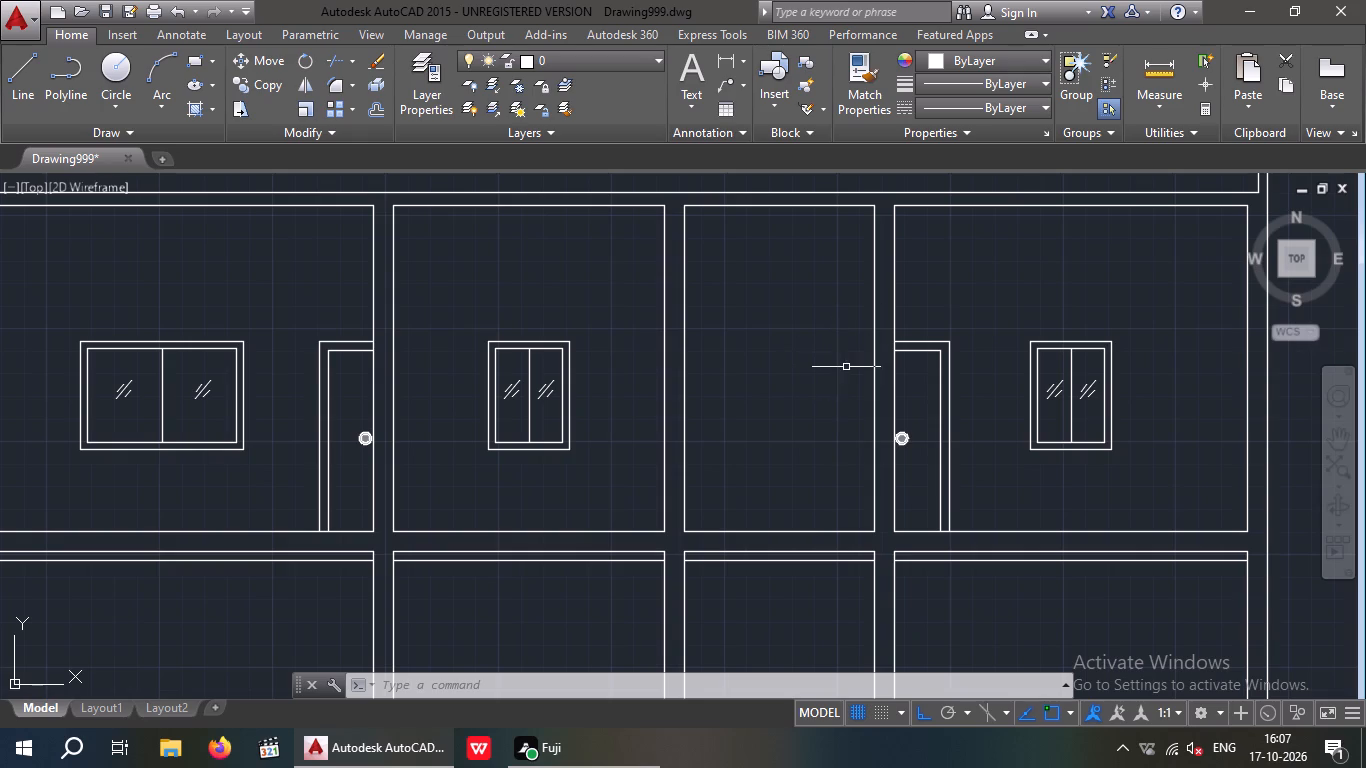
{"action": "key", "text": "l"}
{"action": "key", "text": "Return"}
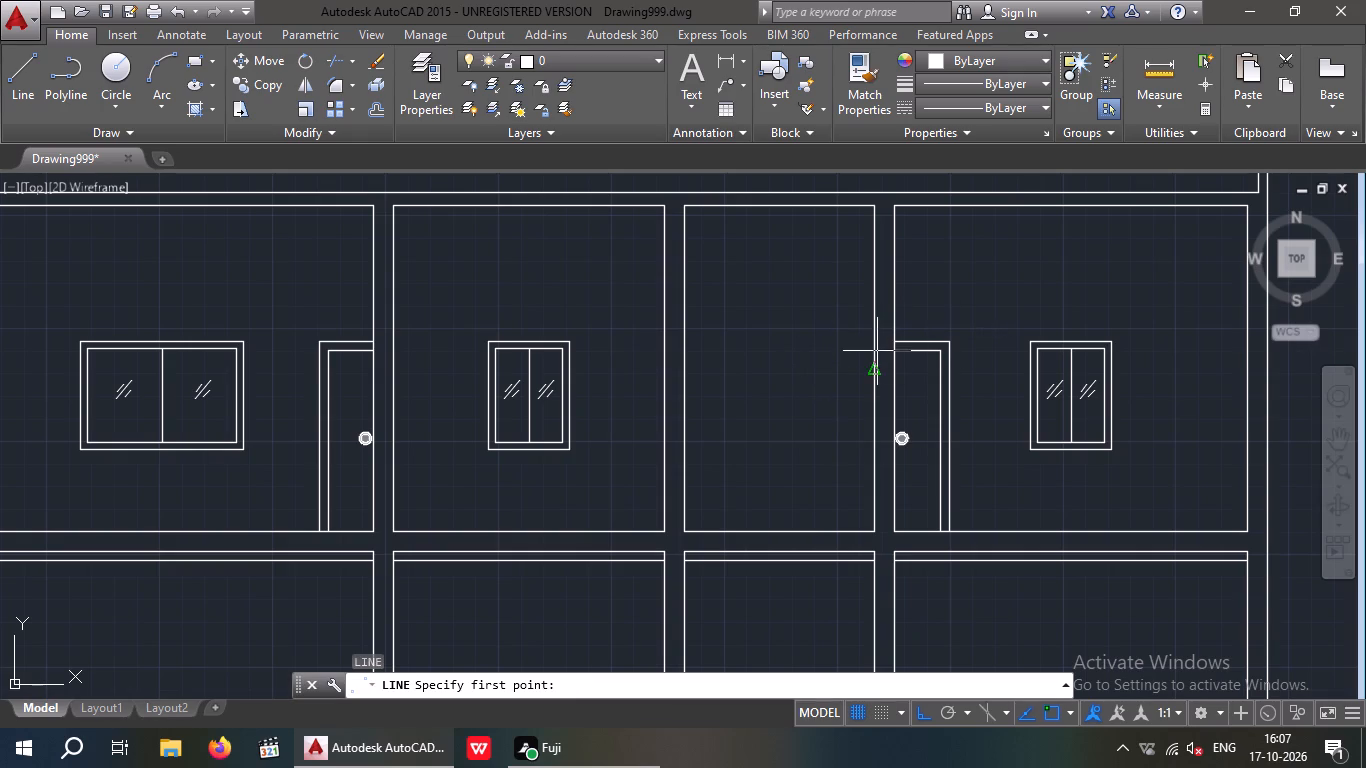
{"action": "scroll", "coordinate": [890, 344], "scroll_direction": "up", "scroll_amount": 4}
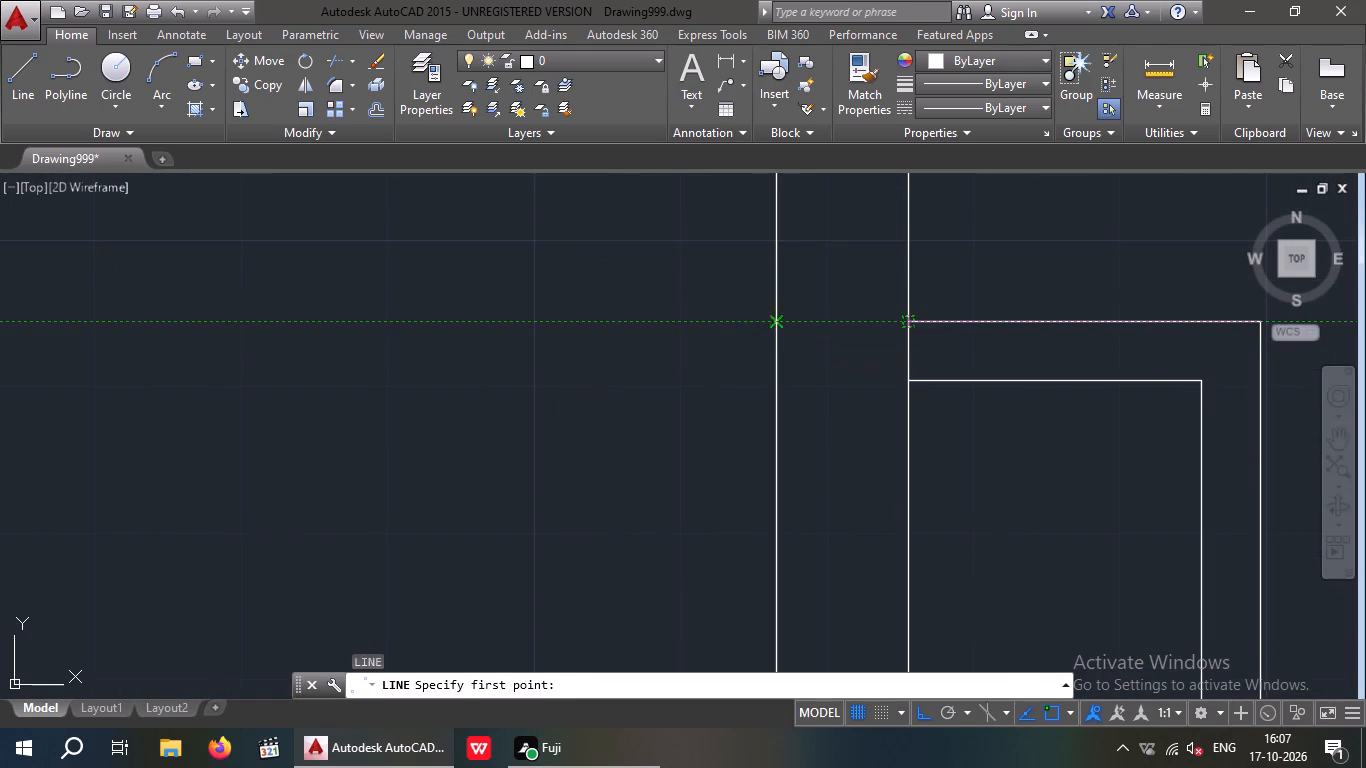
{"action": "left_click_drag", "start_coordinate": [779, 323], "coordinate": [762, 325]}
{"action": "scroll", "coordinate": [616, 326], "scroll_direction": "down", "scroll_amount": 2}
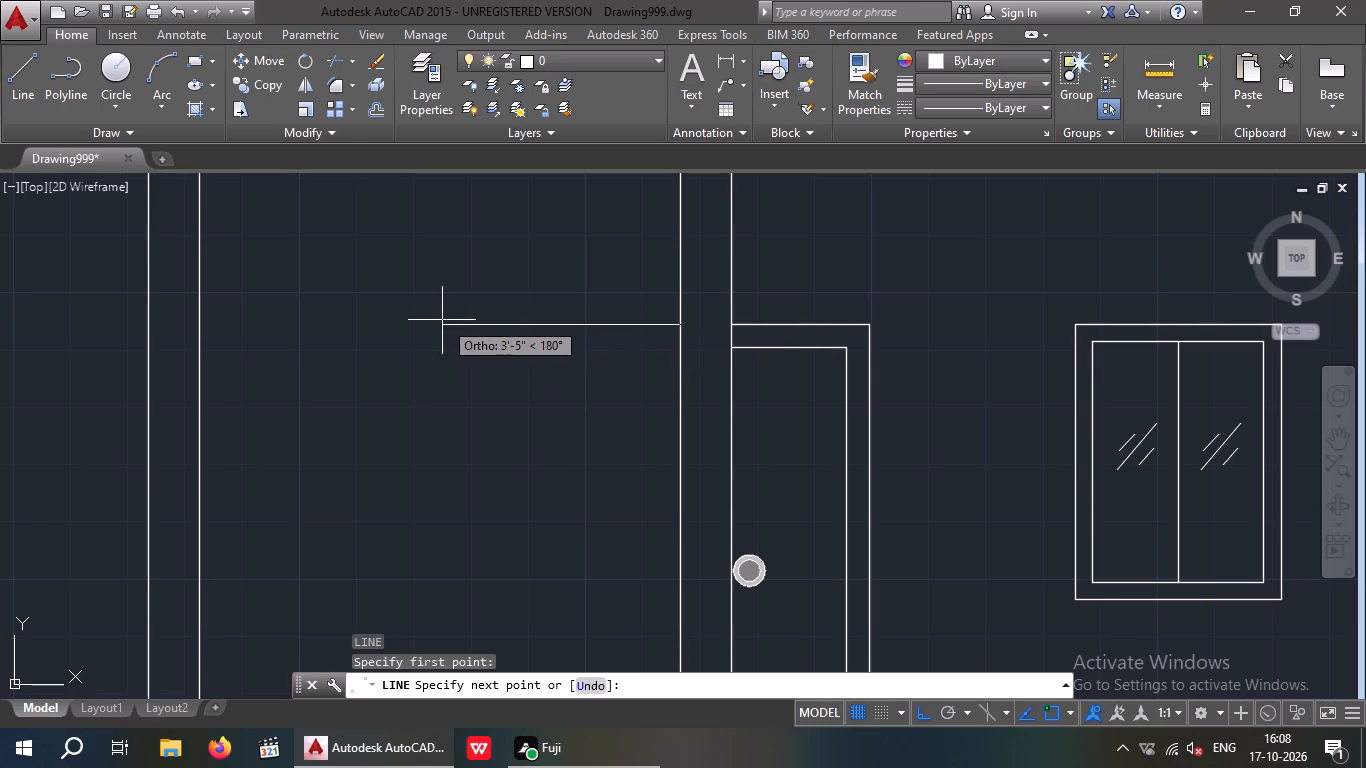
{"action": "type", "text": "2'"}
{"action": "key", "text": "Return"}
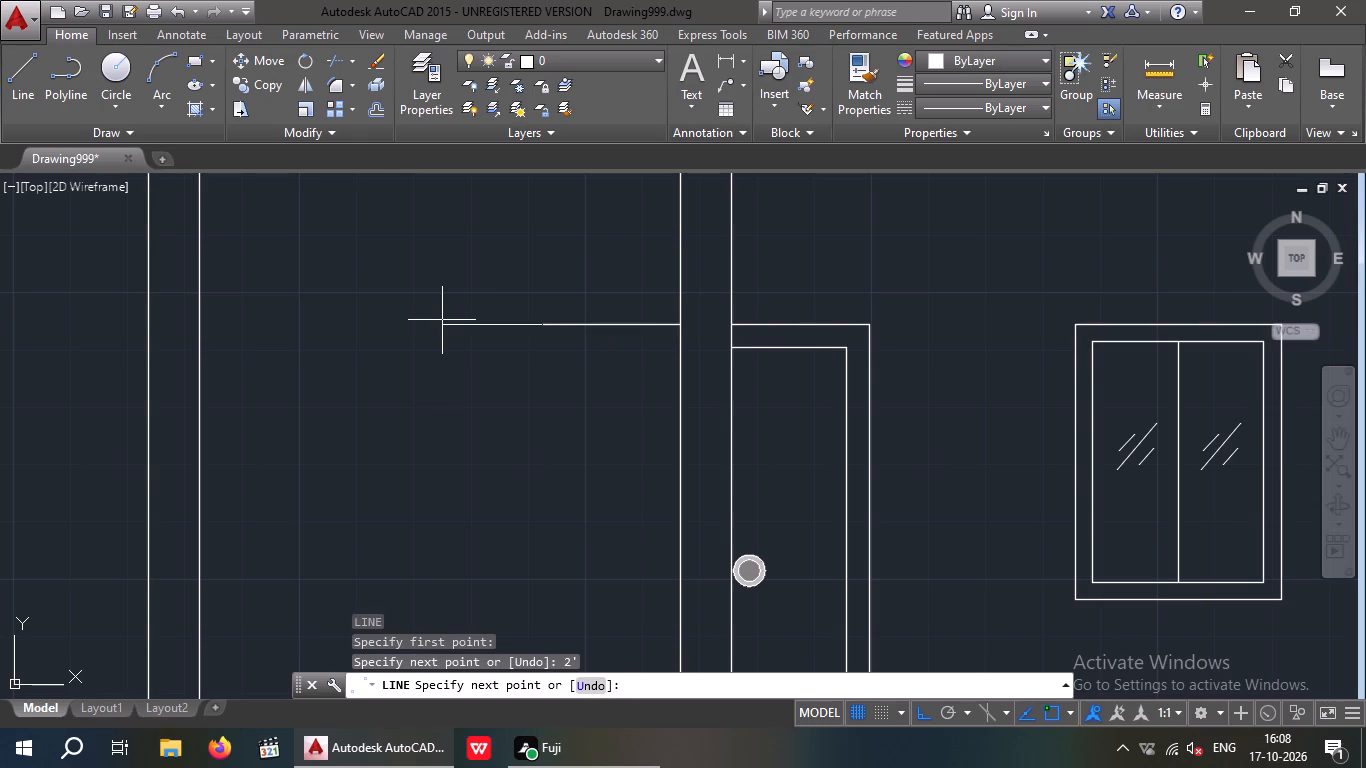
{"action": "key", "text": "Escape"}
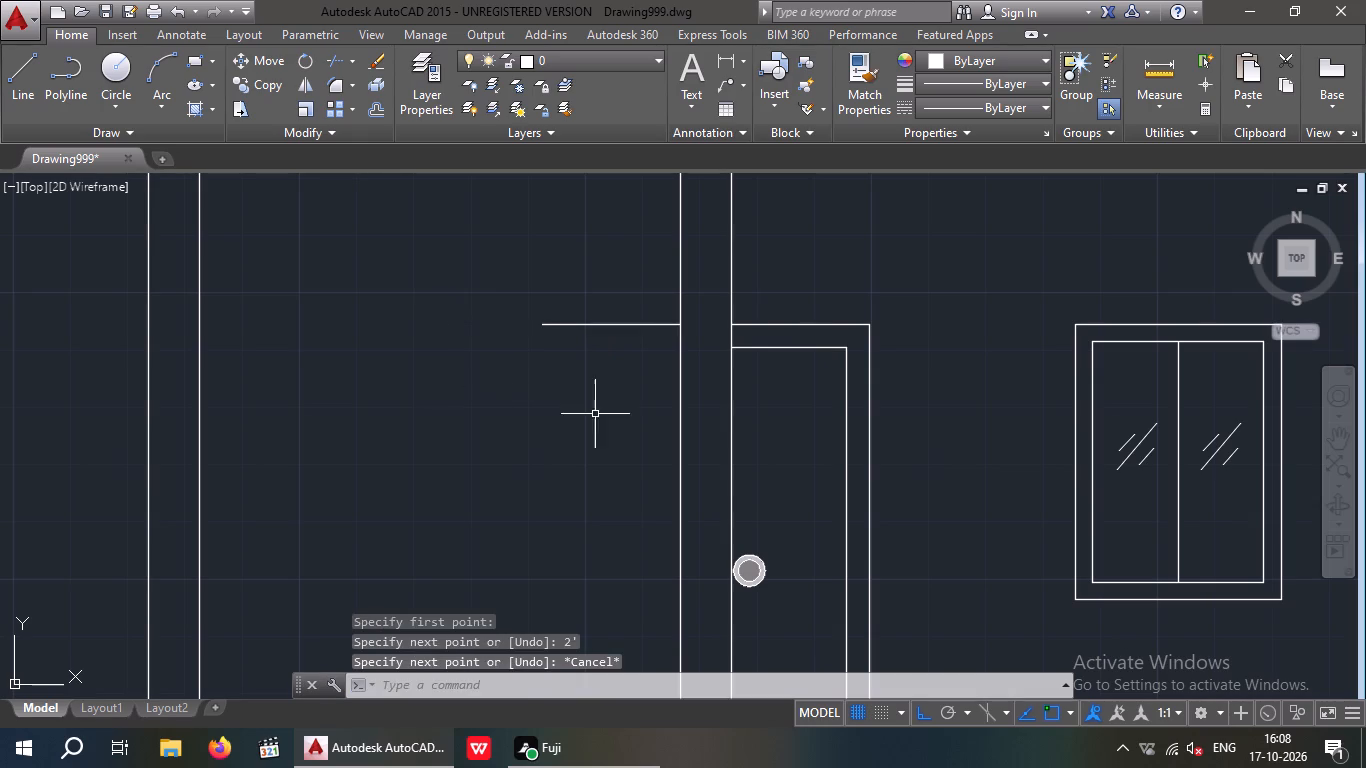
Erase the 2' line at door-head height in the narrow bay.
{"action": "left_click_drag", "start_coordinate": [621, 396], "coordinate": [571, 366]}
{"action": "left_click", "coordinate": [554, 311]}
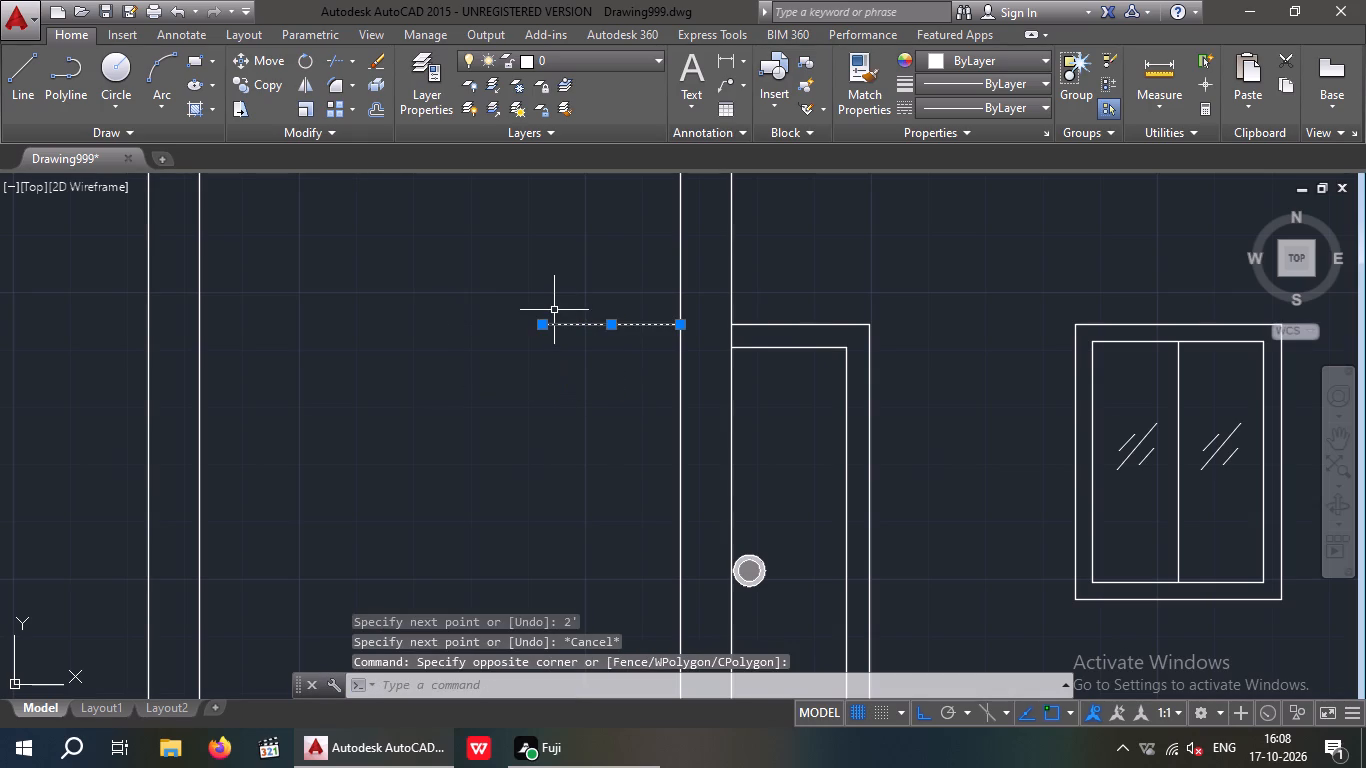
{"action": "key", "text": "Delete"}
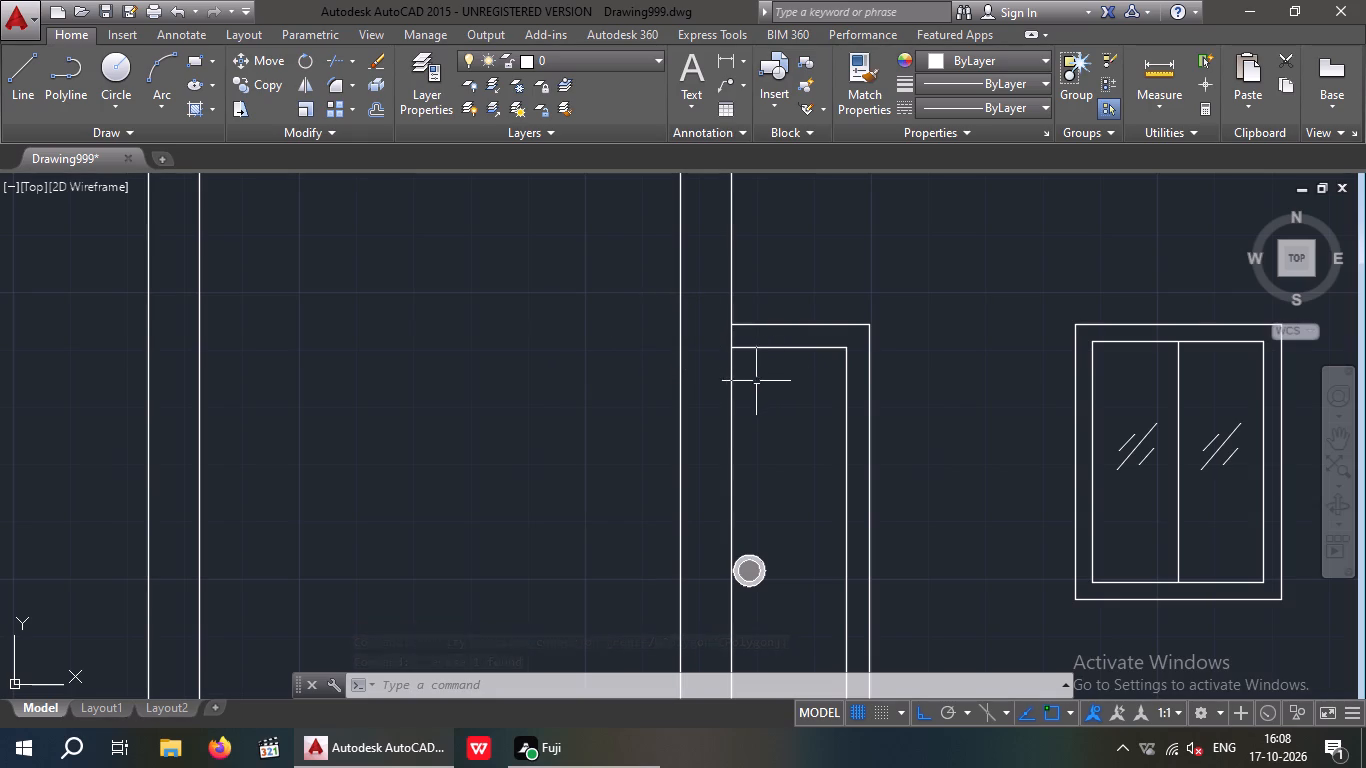
Draw a 2'6" horizontal line at door-head height from the narrow bay's wall beside the rightmost door into the bay.
{"action": "key", "text": "l"}
{"action": "key", "text": "Return"}
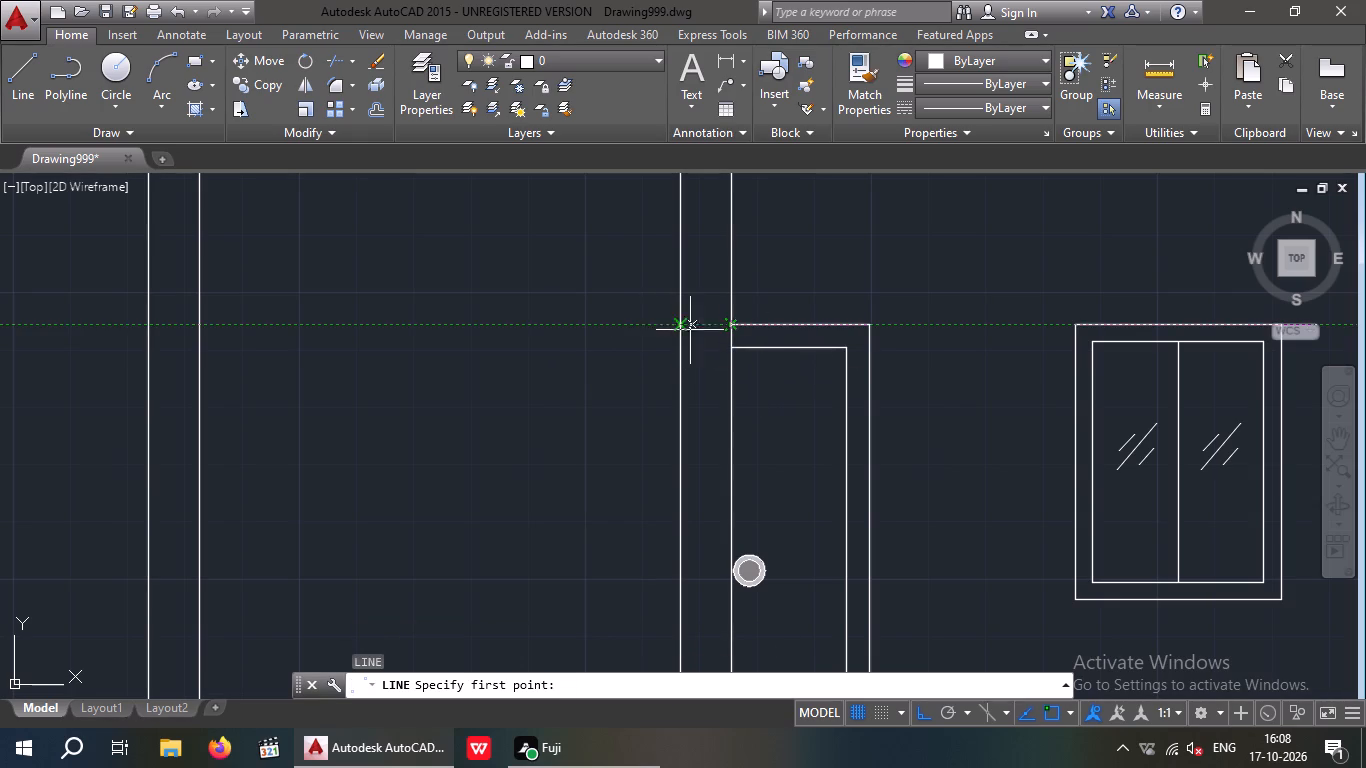
{"action": "left_click_drag", "start_coordinate": [680, 323], "coordinate": [633, 330]}
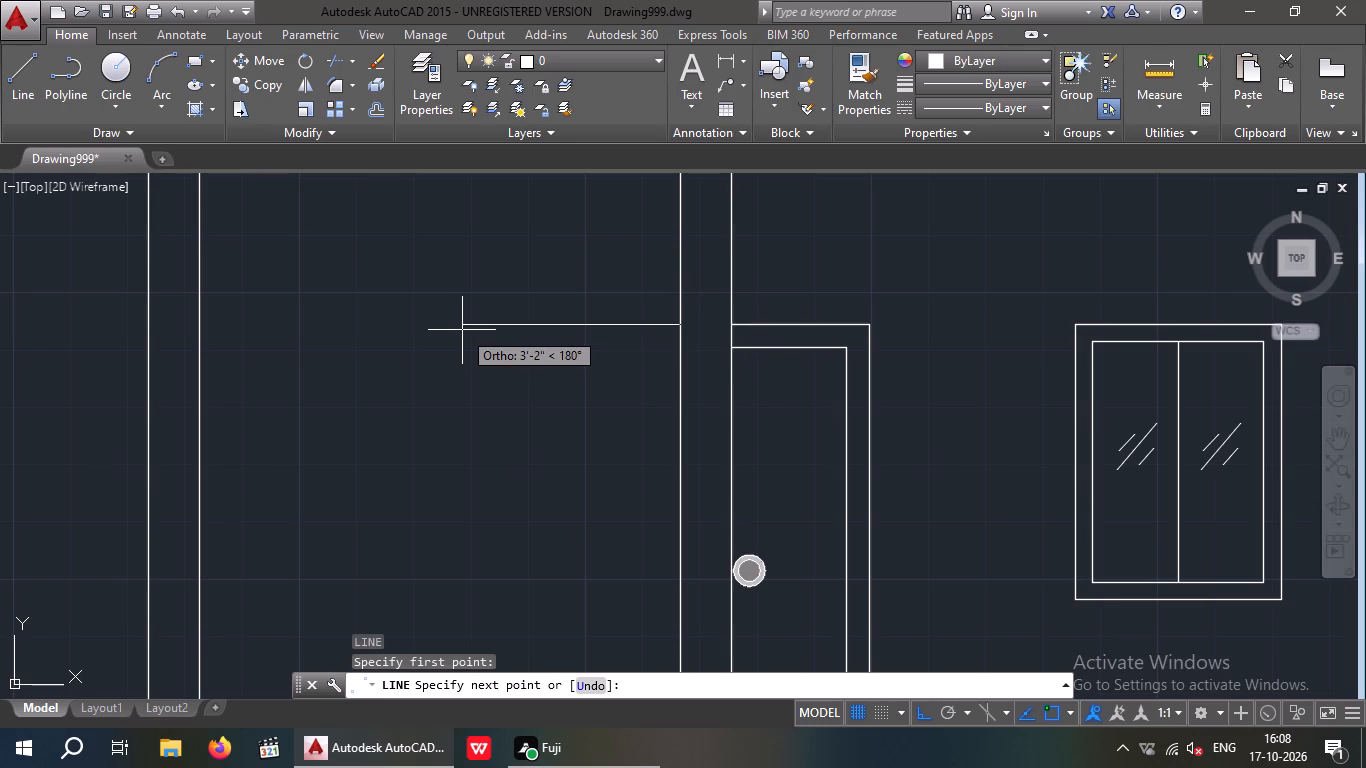
{"action": "key", "text": "2"}
{"action": "type", "text": "'6\""}
{"action": "key", "text": "Return"}
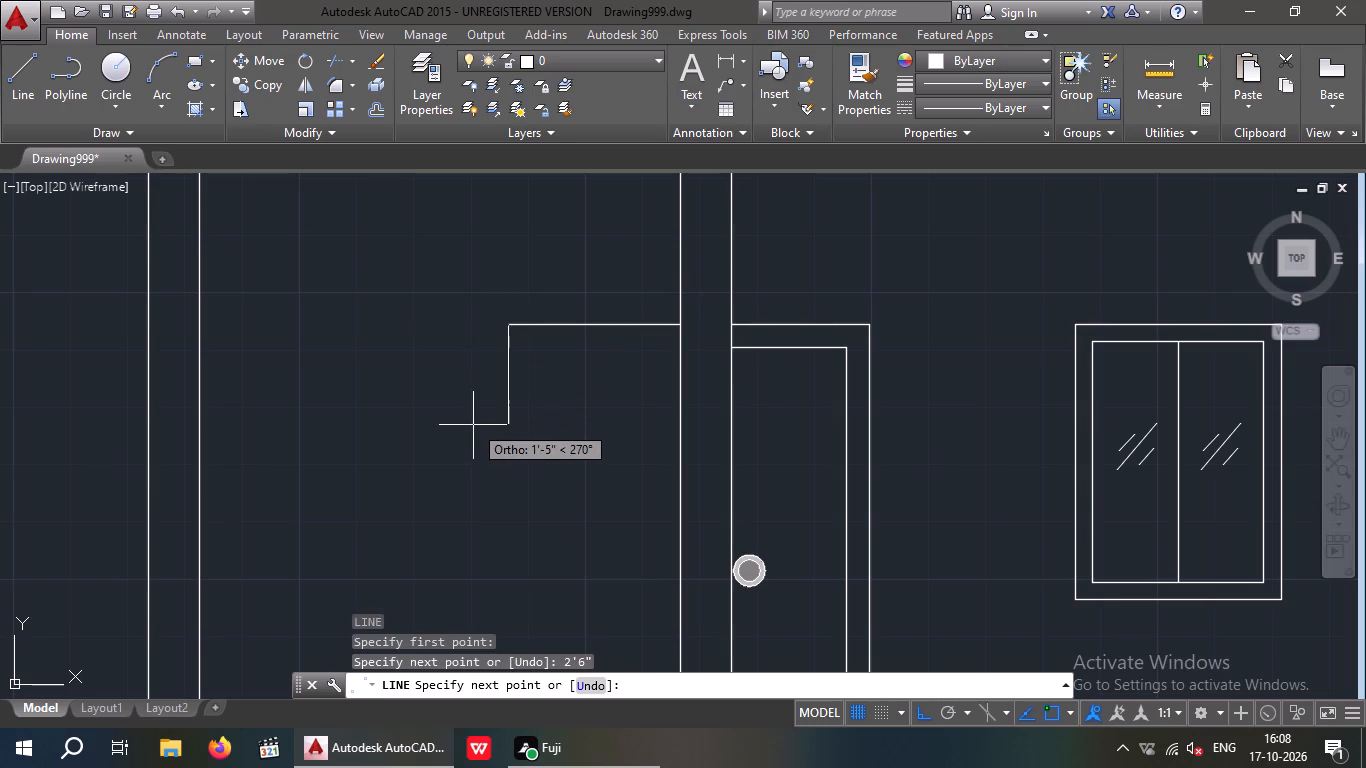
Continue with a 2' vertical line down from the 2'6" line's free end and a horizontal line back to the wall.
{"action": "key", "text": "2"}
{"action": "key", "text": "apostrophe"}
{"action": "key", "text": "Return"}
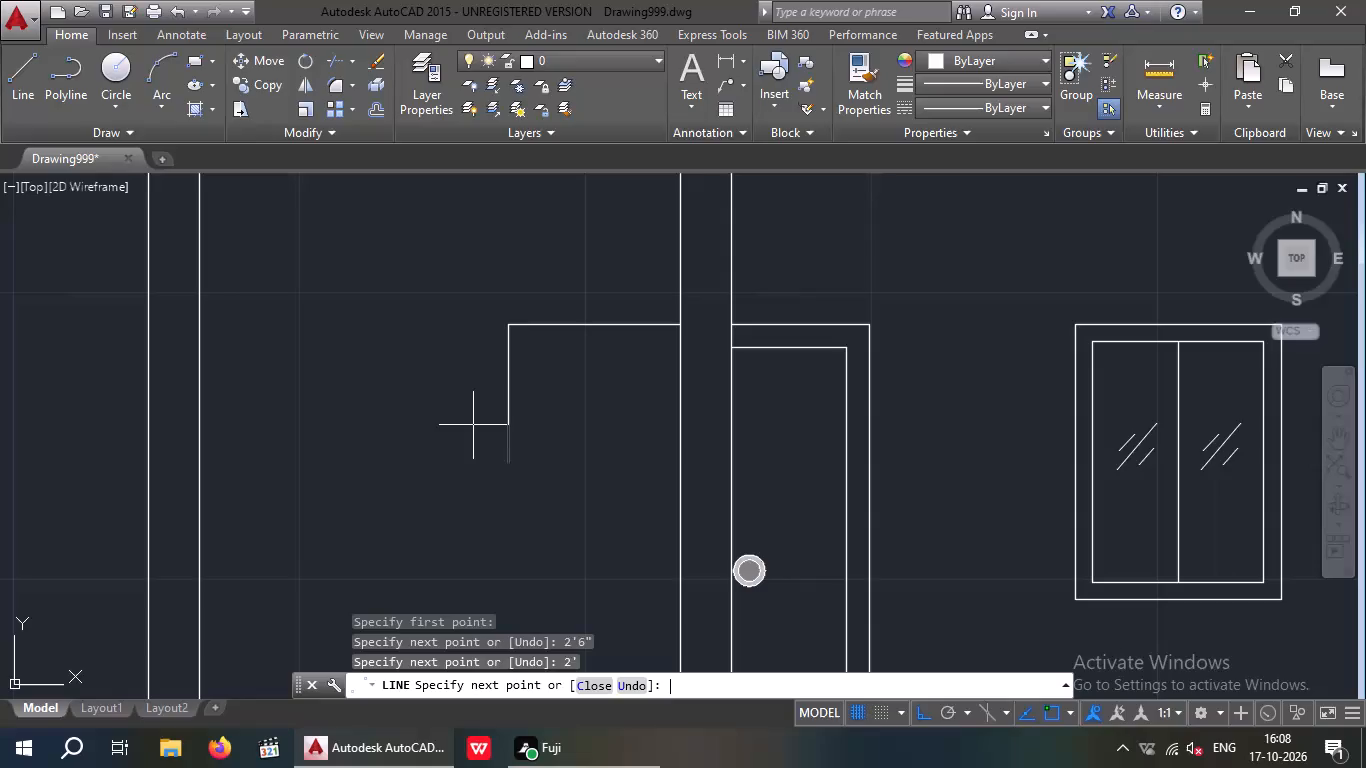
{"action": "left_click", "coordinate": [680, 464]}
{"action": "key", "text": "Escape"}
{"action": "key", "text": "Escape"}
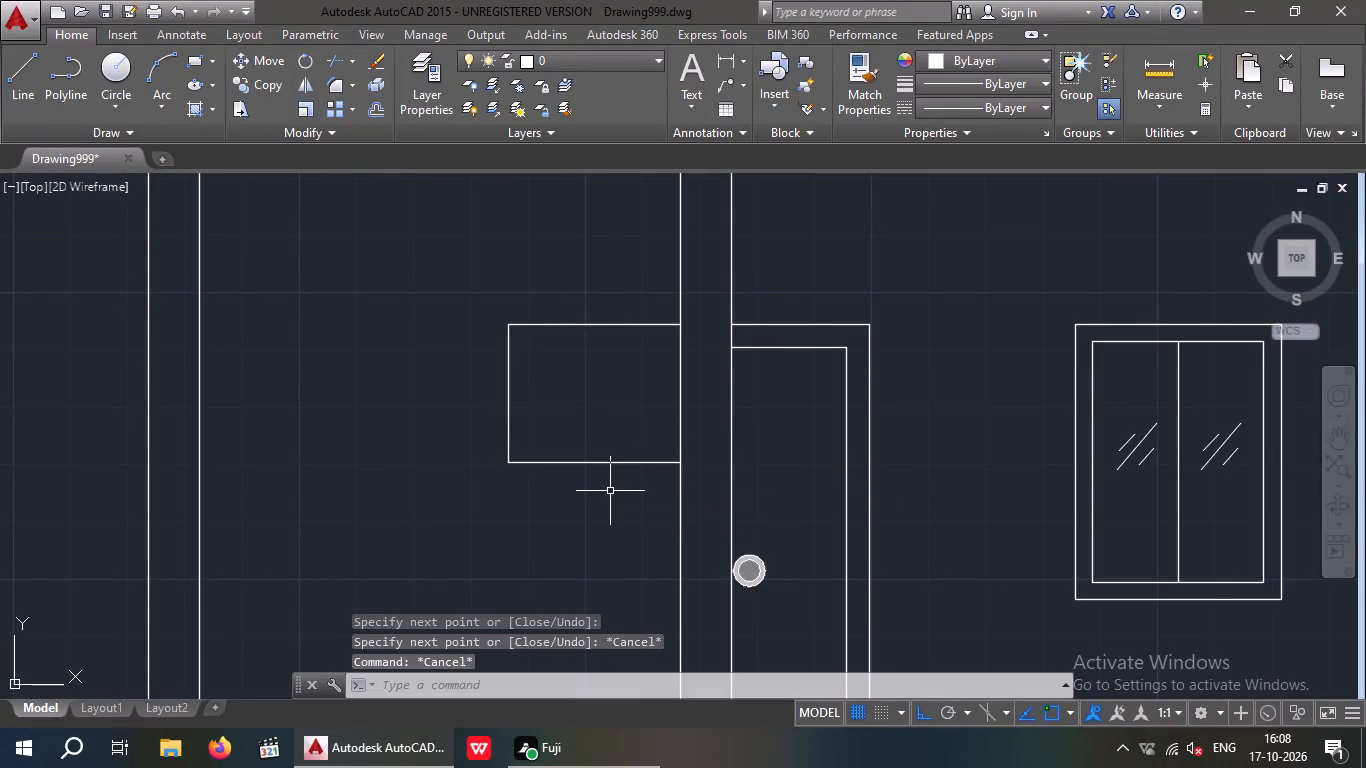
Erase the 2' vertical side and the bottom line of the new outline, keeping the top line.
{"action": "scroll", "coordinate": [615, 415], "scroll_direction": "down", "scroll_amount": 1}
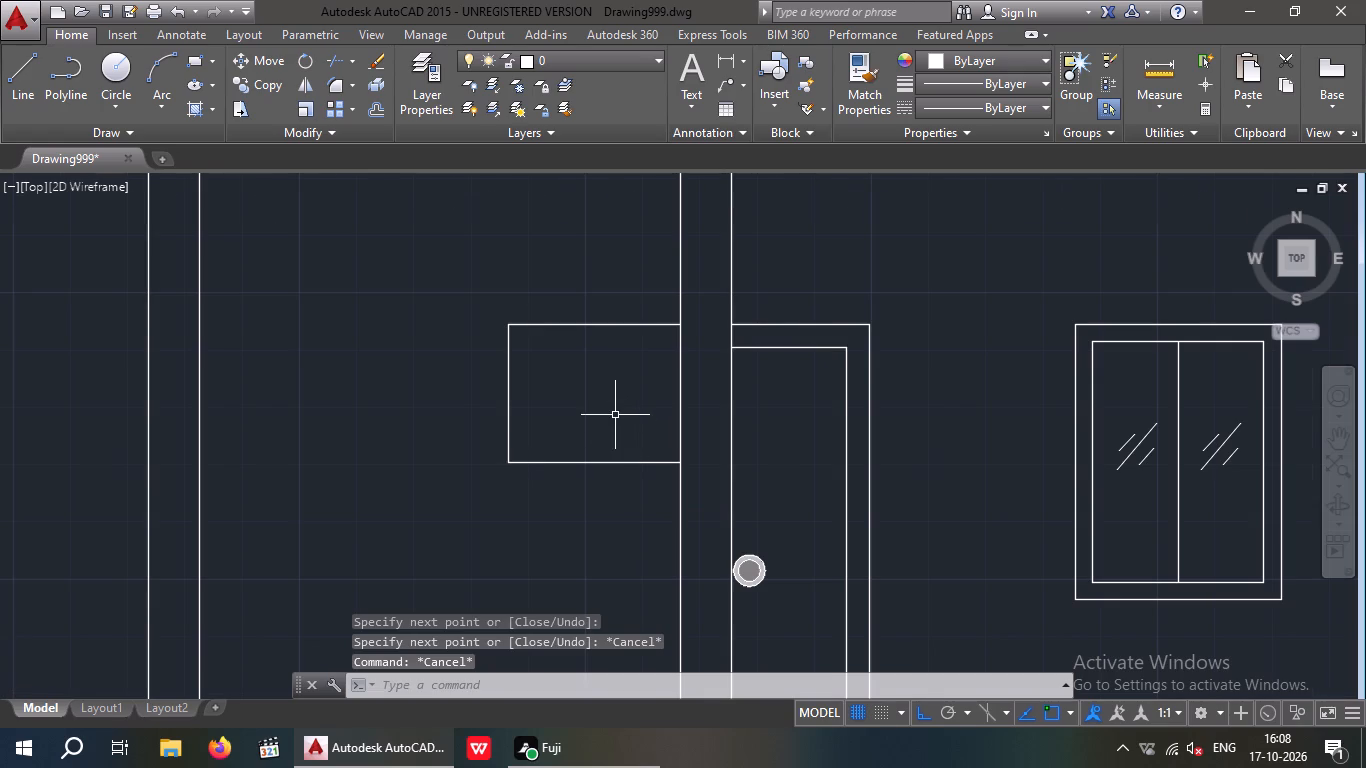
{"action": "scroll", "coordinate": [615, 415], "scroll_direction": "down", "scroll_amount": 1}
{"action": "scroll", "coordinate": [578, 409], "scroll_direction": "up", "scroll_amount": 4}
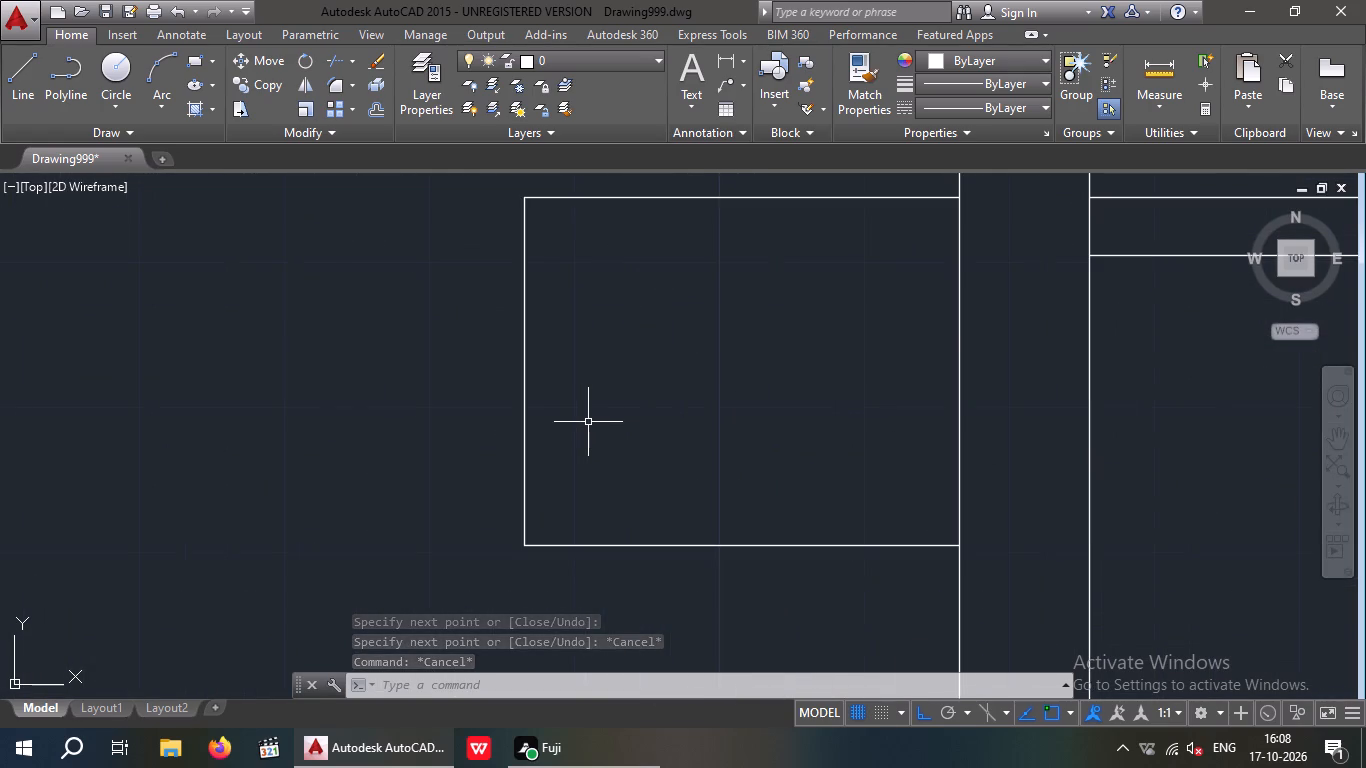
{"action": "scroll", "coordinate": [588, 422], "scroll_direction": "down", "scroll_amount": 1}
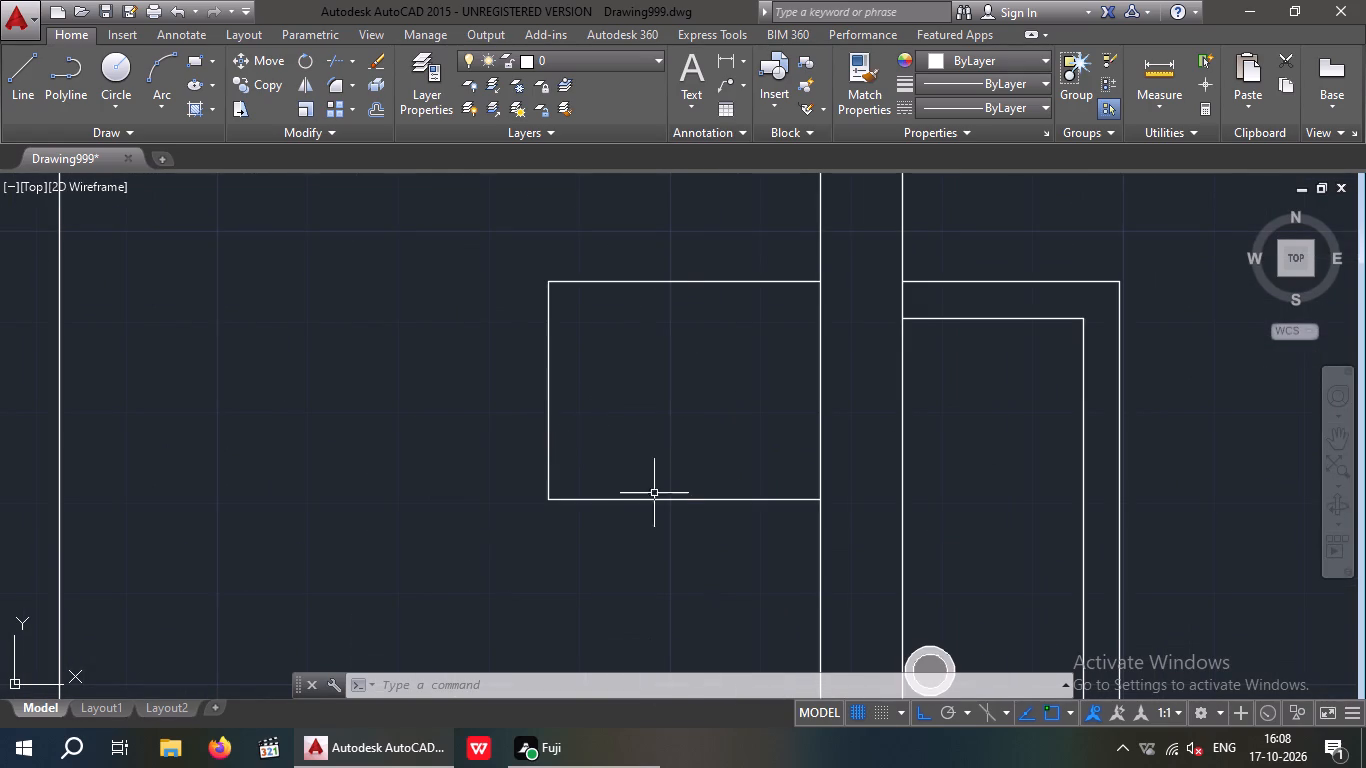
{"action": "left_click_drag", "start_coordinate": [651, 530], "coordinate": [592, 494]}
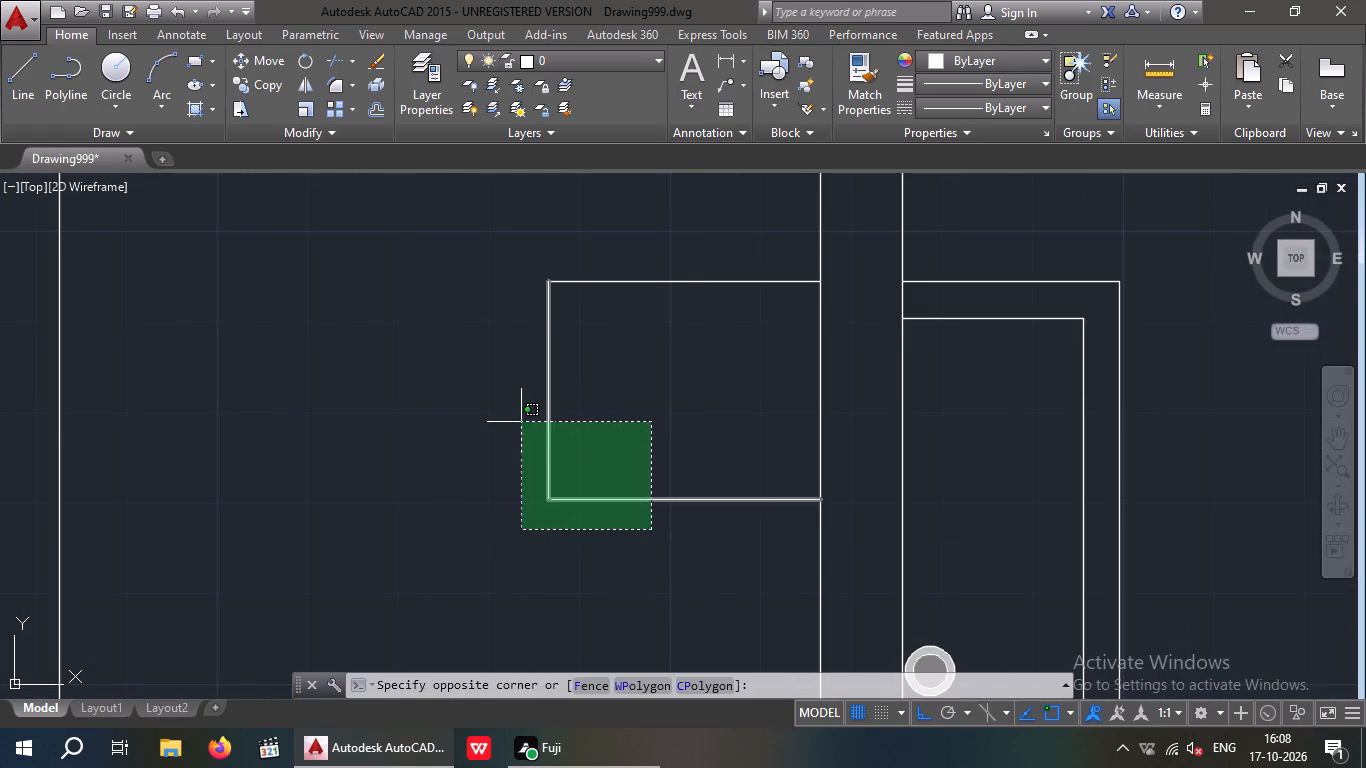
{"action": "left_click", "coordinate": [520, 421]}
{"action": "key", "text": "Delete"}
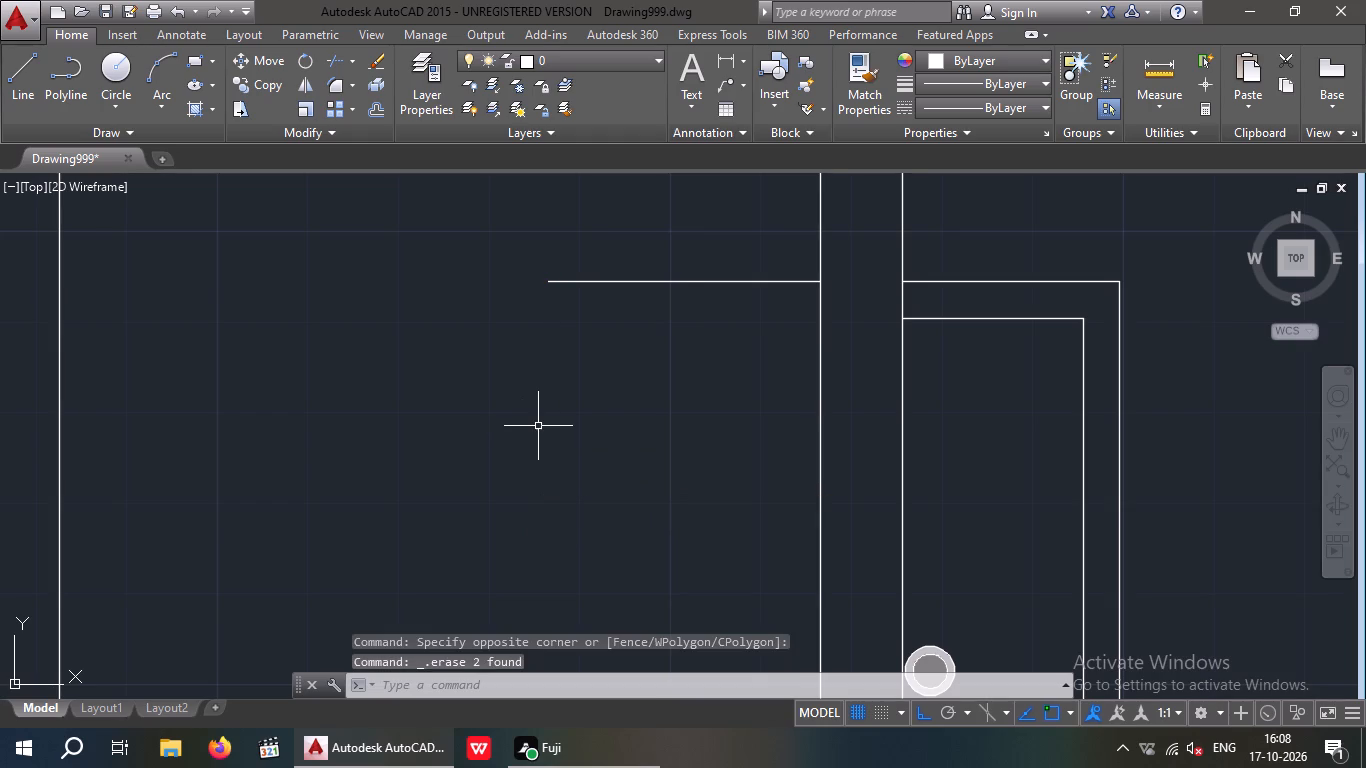
Draw a 1'6" vertical line down from the top line's free end and a horizontal line back to the wall.
{"action": "key", "text": "l"}
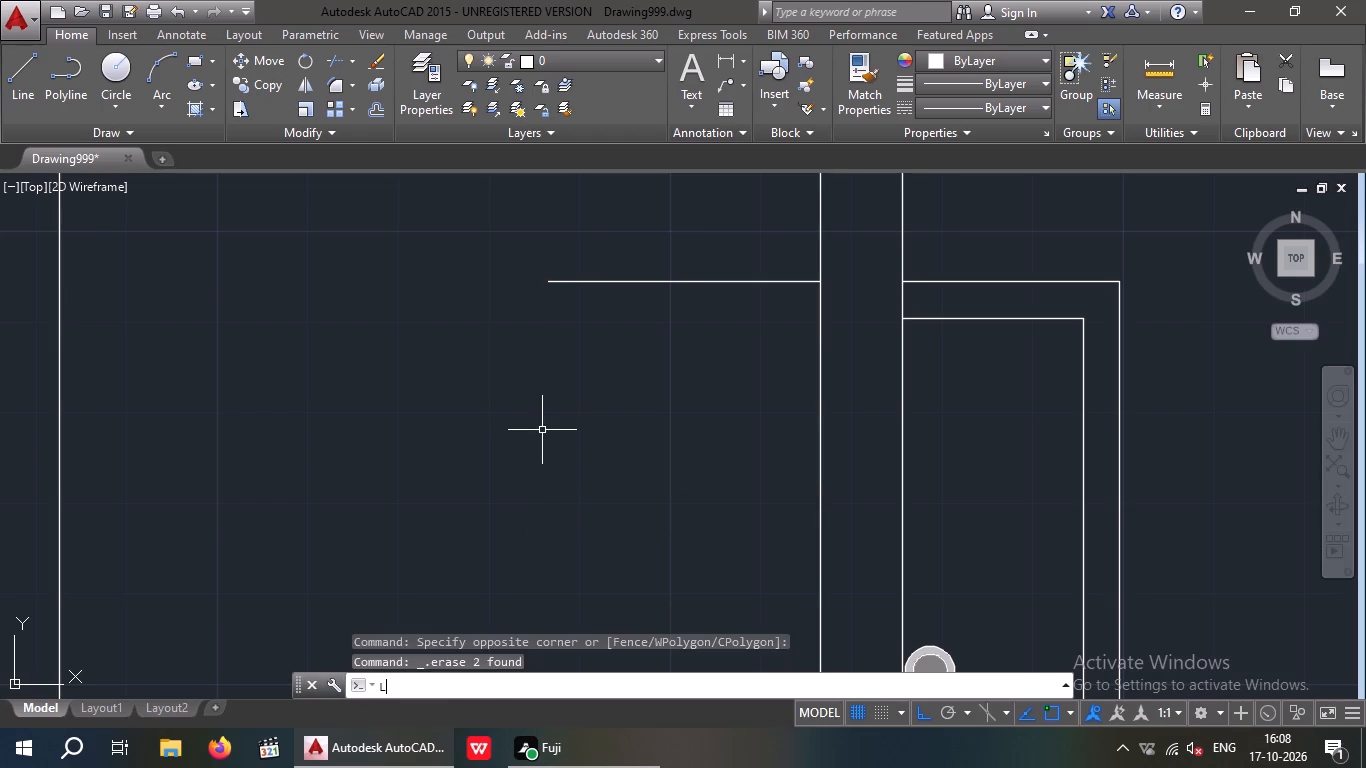
{"action": "key", "text": "Return"}
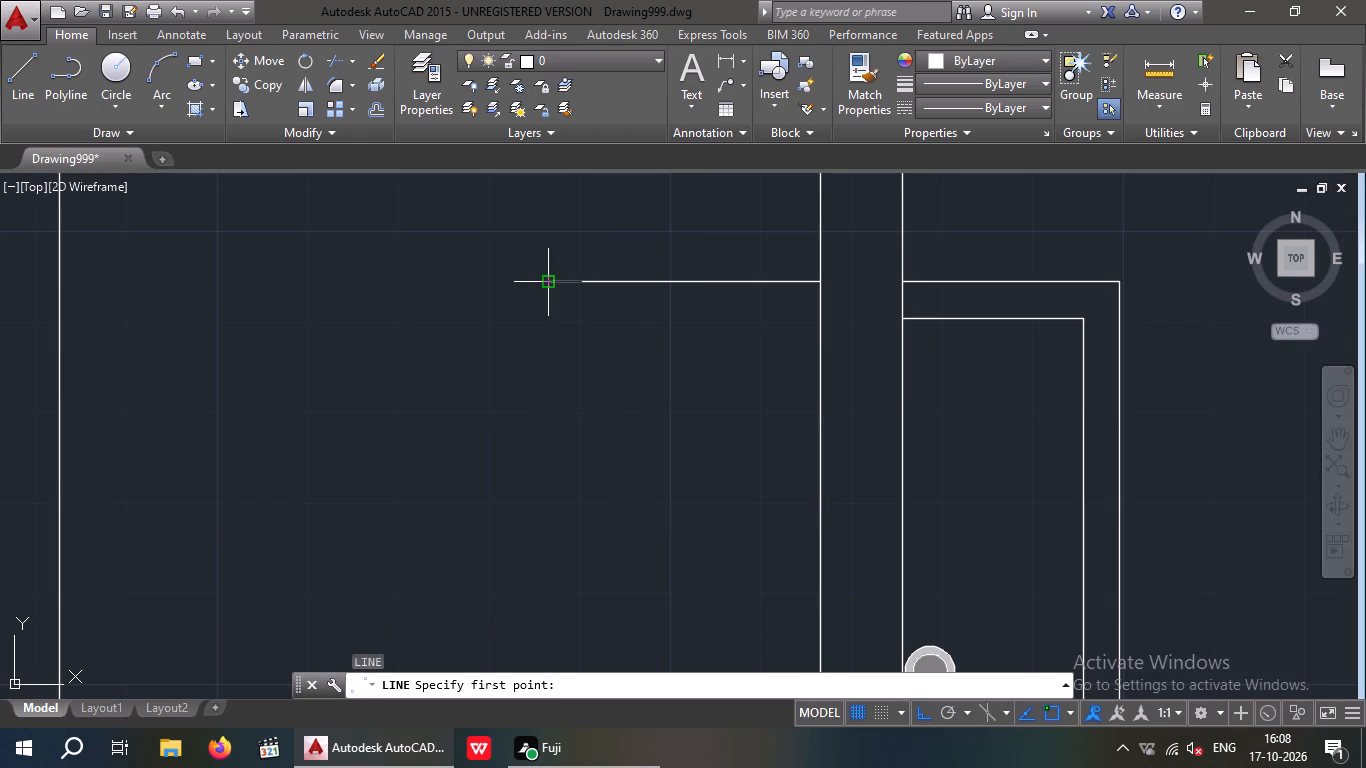
{"action": "left_click_drag", "start_coordinate": [546, 280], "coordinate": [547, 319]}
{"action": "type", "text": "1'"}
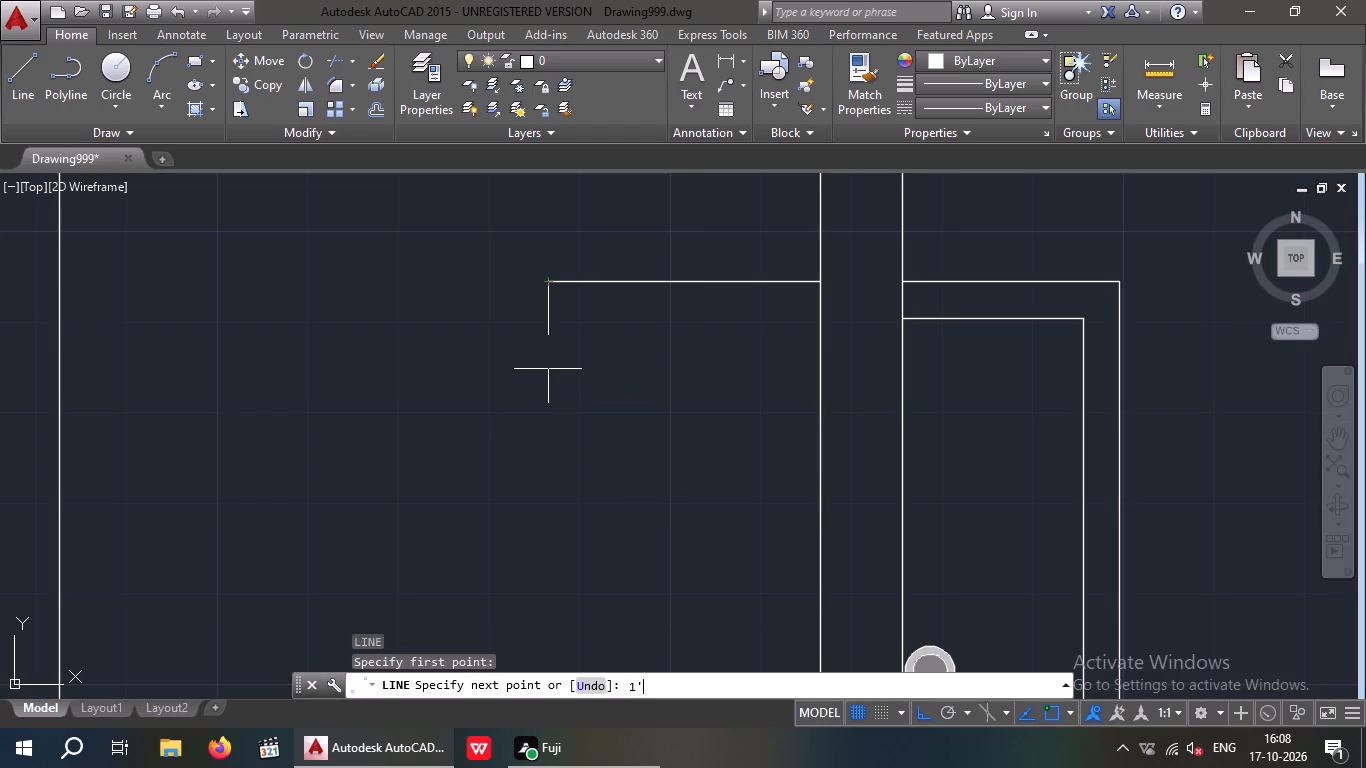
{"action": "type", "text": "6\""}
{"action": "key", "text": "Return"}
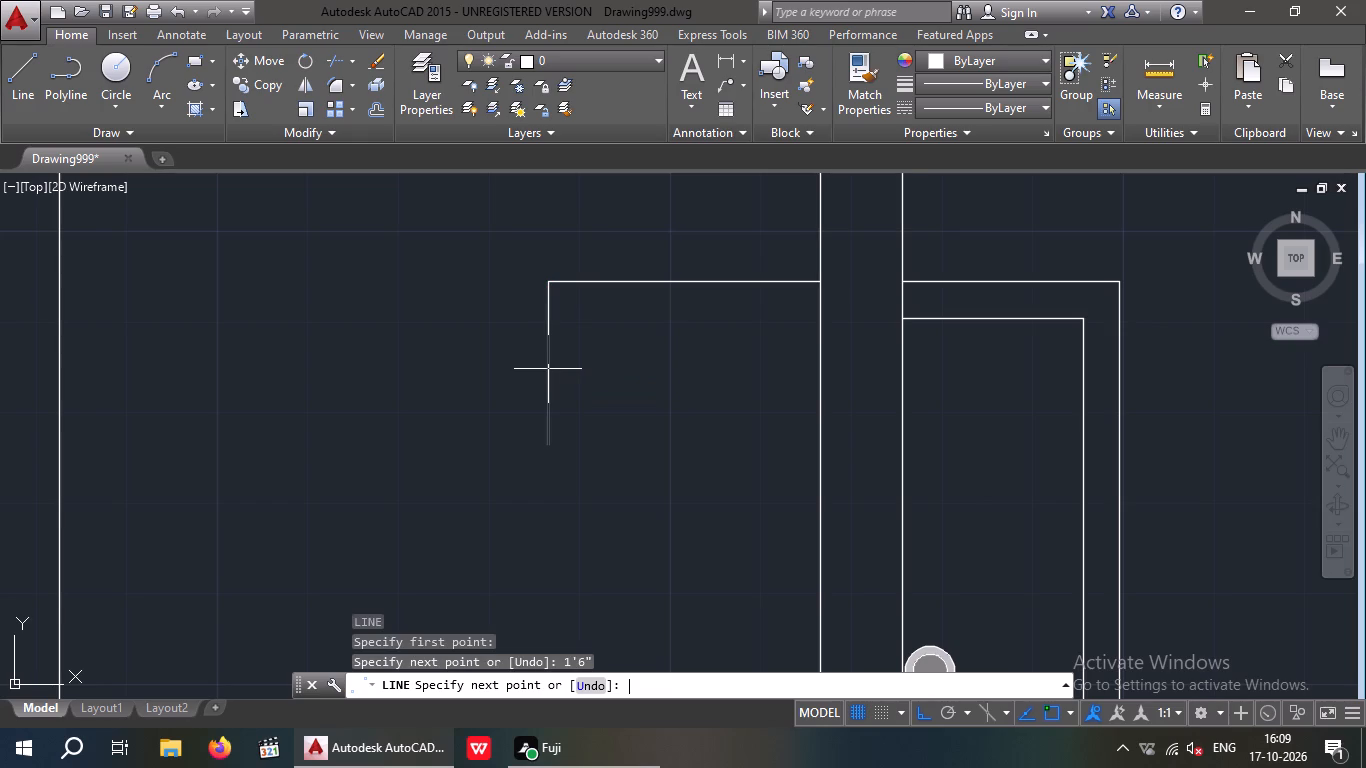
{"action": "left_click", "coordinate": [822, 448]}
{"action": "key", "text": "Escape"}
{"action": "key", "text": "Escape"}
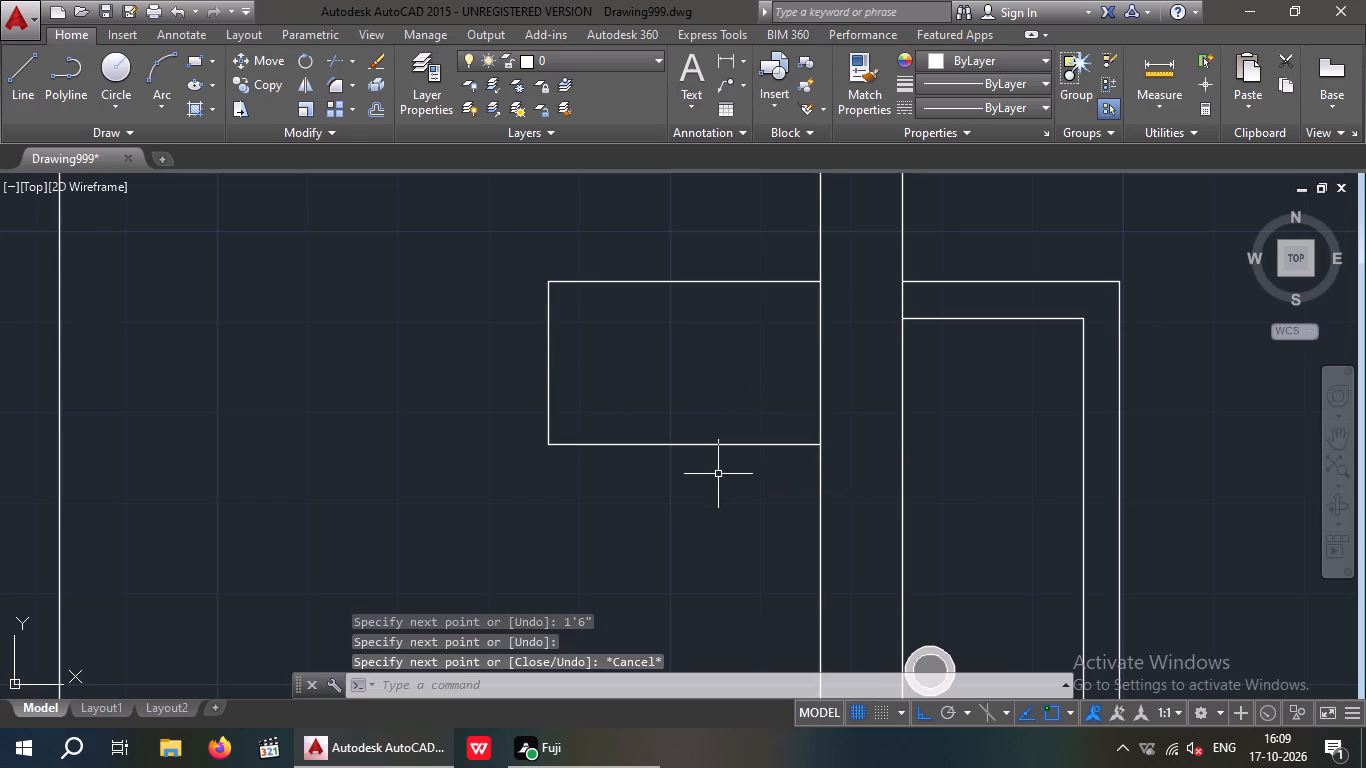
Offset the outline's 1'6" vertical side 2' towards the wall.
{"action": "key", "text": "o"}
{"action": "key", "text": "Return"}
{"action": "key", "text": "2"}
{"action": "key", "text": "apostrophe"}
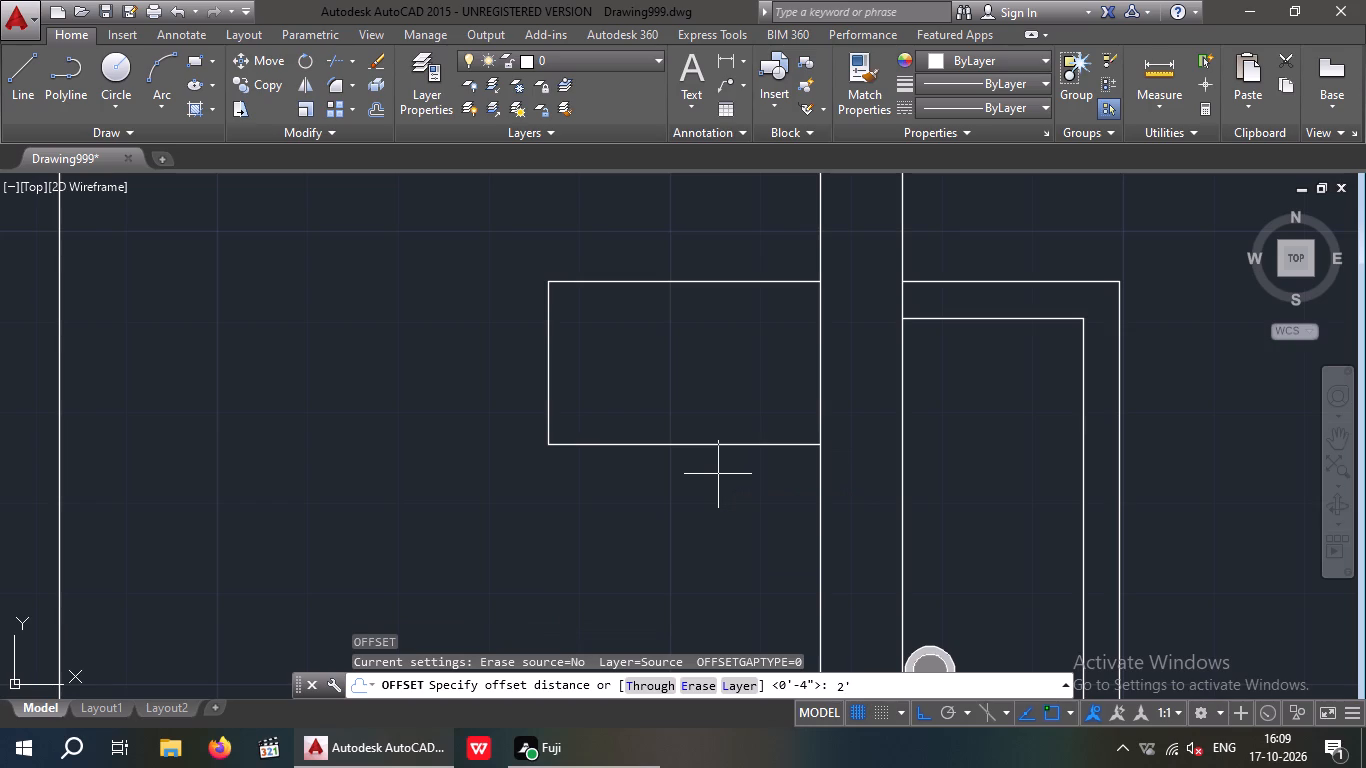
{"action": "key", "text": "Return"}
{"action": "left_click_drag", "start_coordinate": [546, 367], "coordinate": [575, 369]}
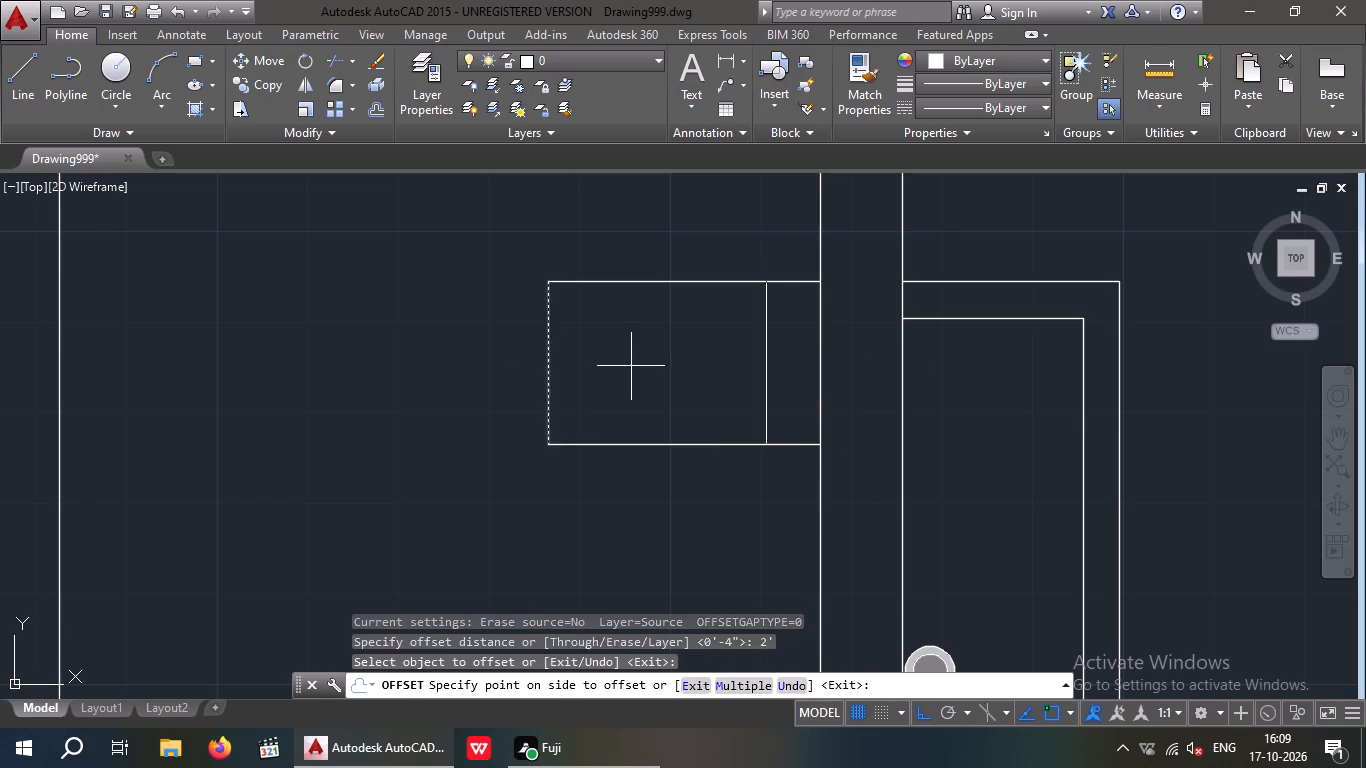
{"action": "left_click", "coordinate": [631, 366]}
{"action": "key", "text": "Escape"}
{"action": "key", "text": "Escape"}
Trim the top and bottom line stubs between the offset side and the wall, leaving a separate 2' by 1'6" rectangle.
{"action": "key", "text": "t"}
{"action": "key", "text": "r"}
{"action": "key", "text": "space"}
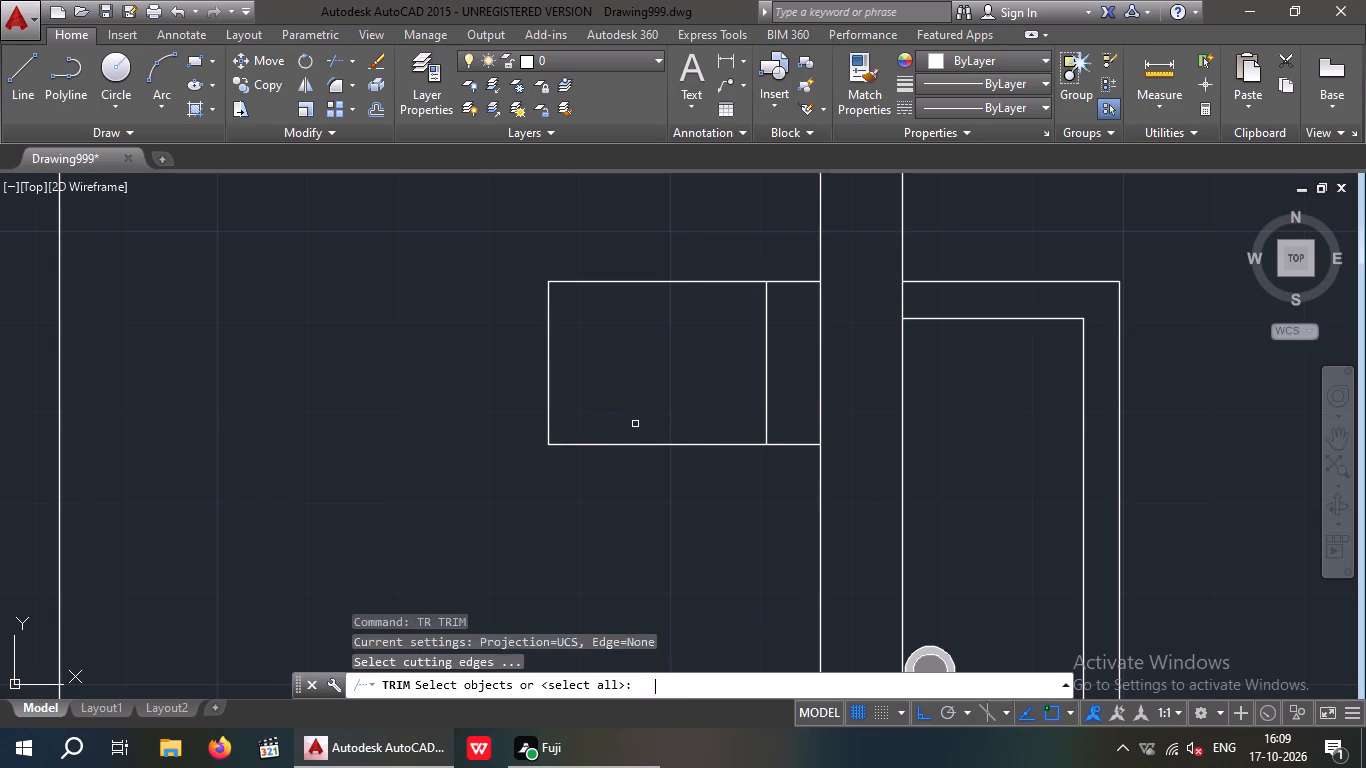
{"action": "key", "text": "space"}
{"action": "left_click", "coordinate": [808, 469]}
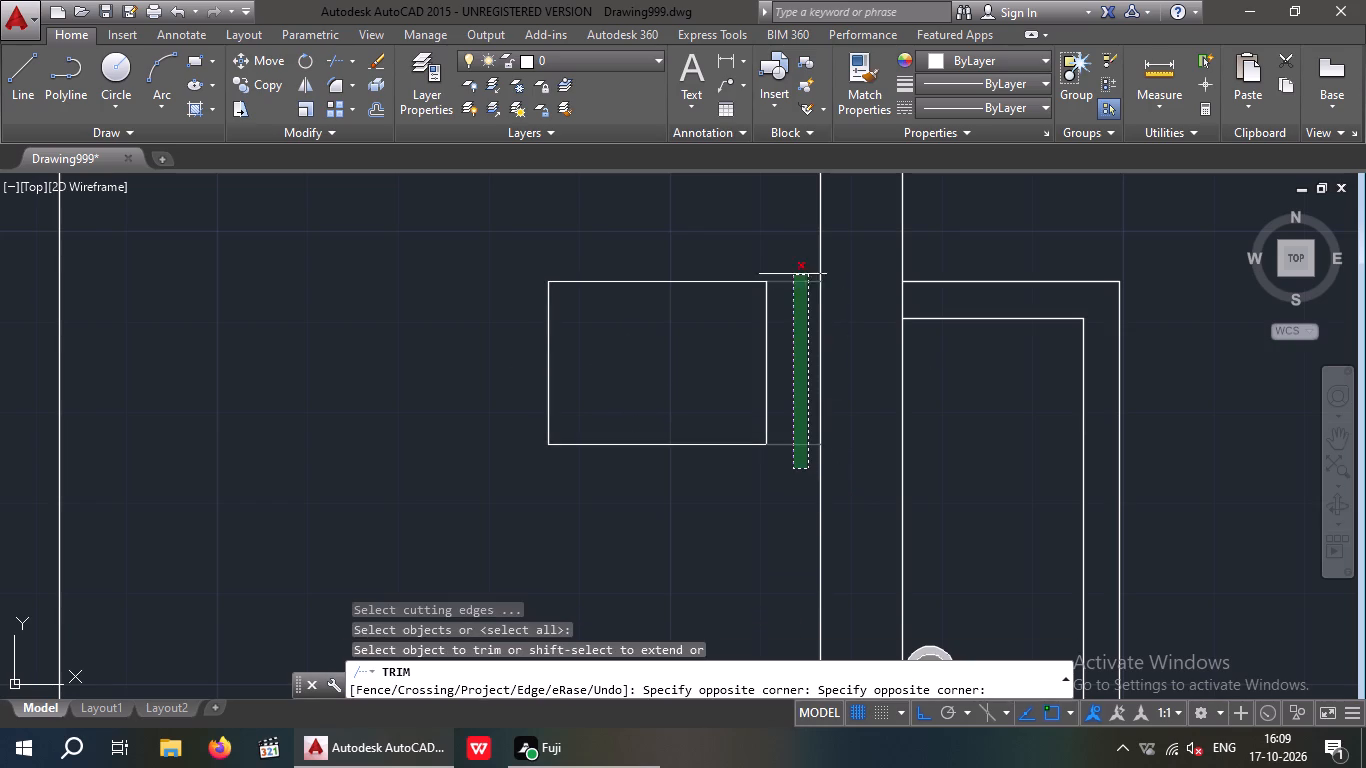
{"action": "left_click", "coordinate": [792, 265]}
{"action": "scroll", "coordinate": [763, 366], "scroll_direction": "down", "scroll_amount": 3}
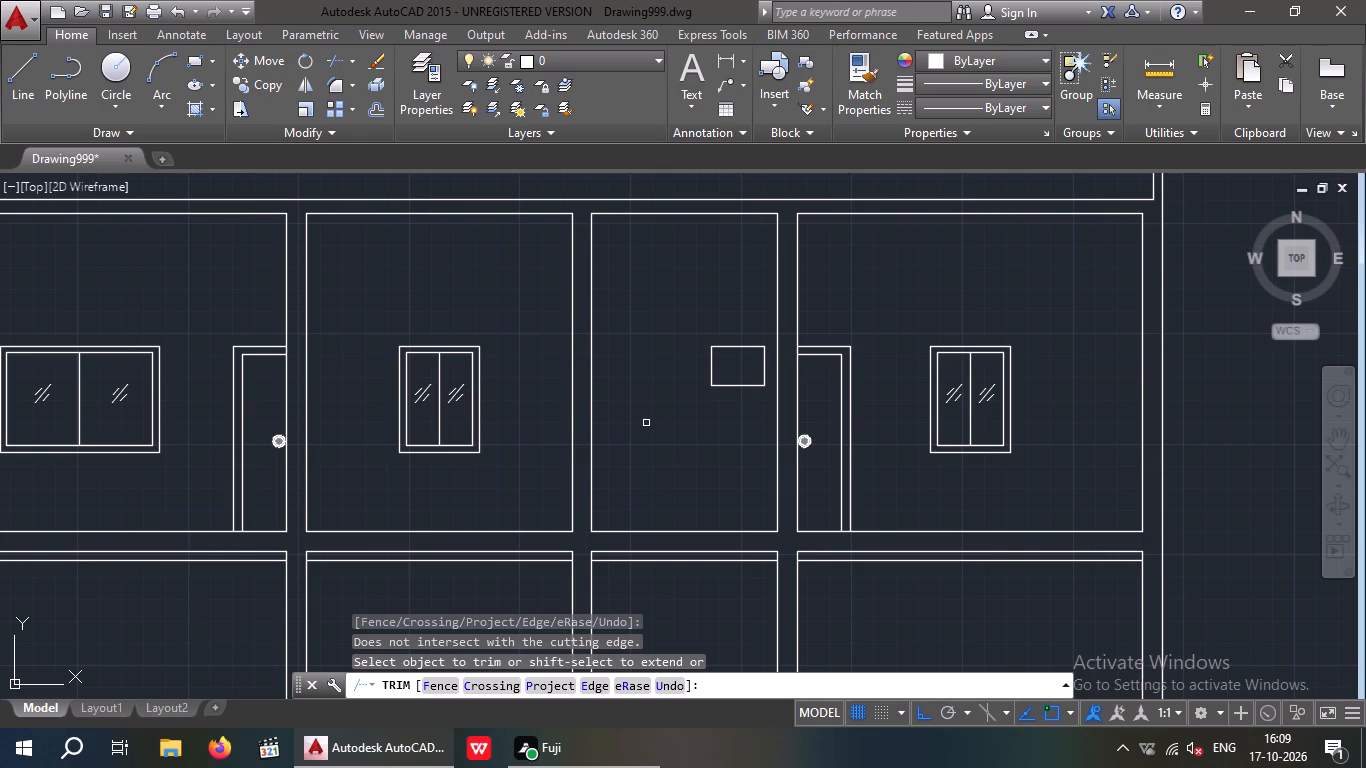
{"action": "key", "text": "Escape"}
{"action": "key", "text": "Escape"}
Offset all four sides of the small rectangle 3" inwards to form its frame.
{"action": "key", "text": "o"}
{"action": "key", "text": "Return"}
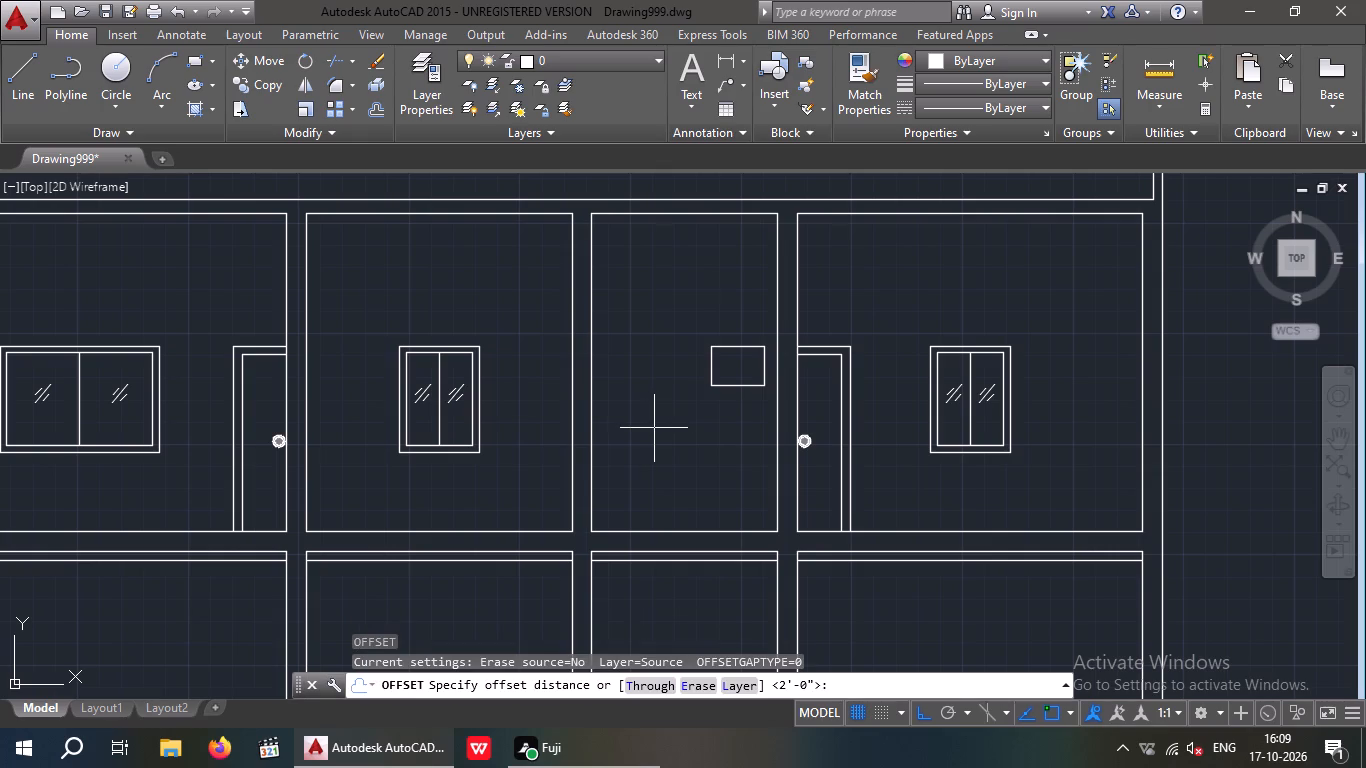
{"action": "type", "text": "3\""}
{"action": "key", "text": "Return"}
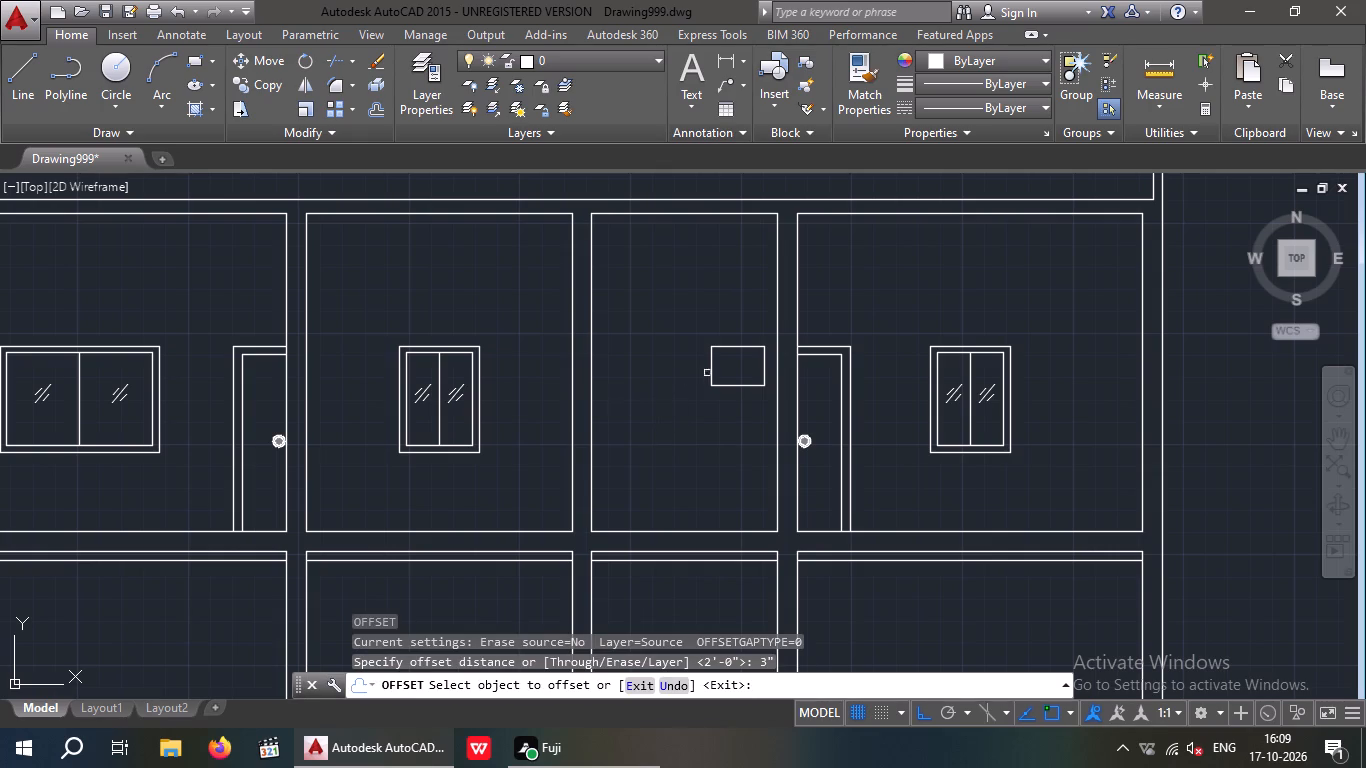
{"action": "left_click_drag", "start_coordinate": [713, 366], "coordinate": [723, 367]}
{"action": "left_click", "coordinate": [734, 370]}
{"action": "left_click_drag", "start_coordinate": [738, 348], "coordinate": [744, 360]}
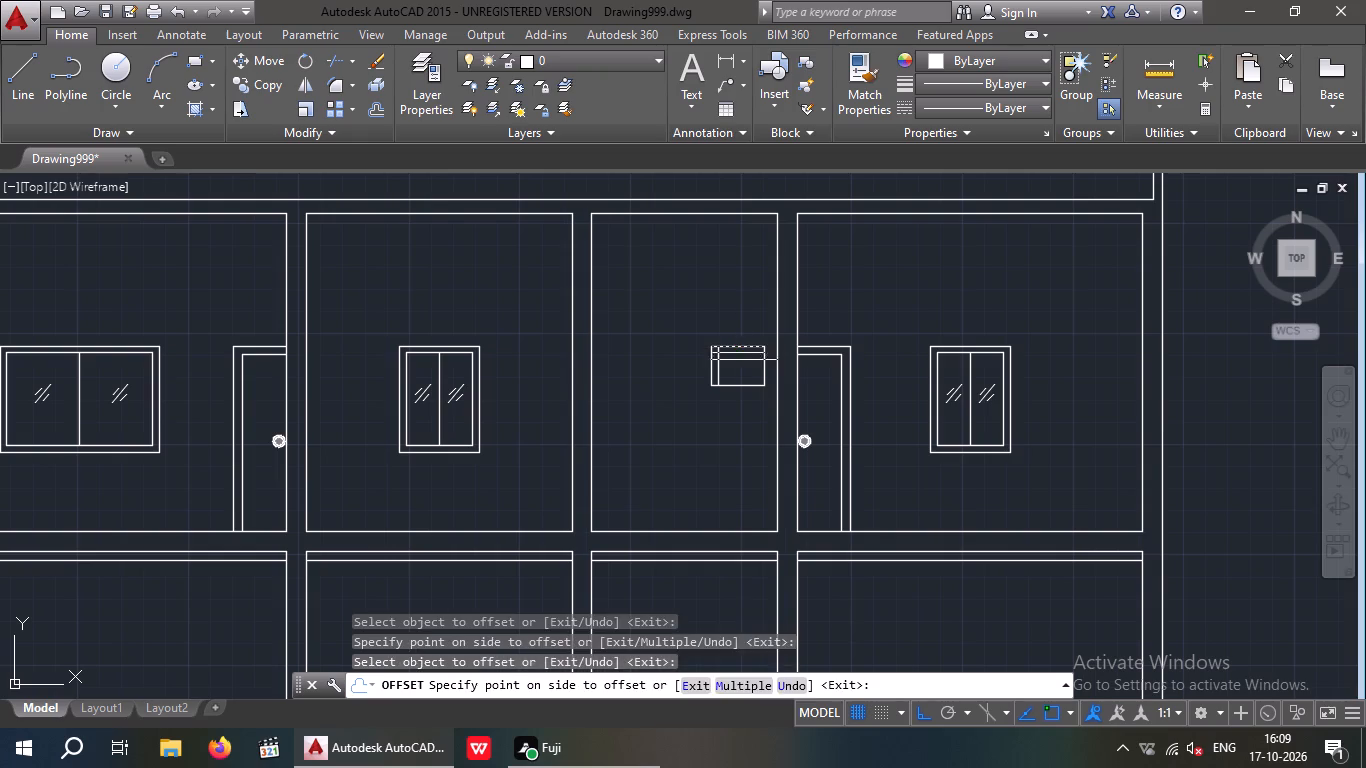
{"action": "left_click_drag", "start_coordinate": [744, 360], "coordinate": [748, 369]}
{"action": "left_click", "coordinate": [750, 364]}
{"action": "left_click_drag", "start_coordinate": [763, 365], "coordinate": [750, 370]}
{"action": "left_click", "coordinate": [748, 371]}
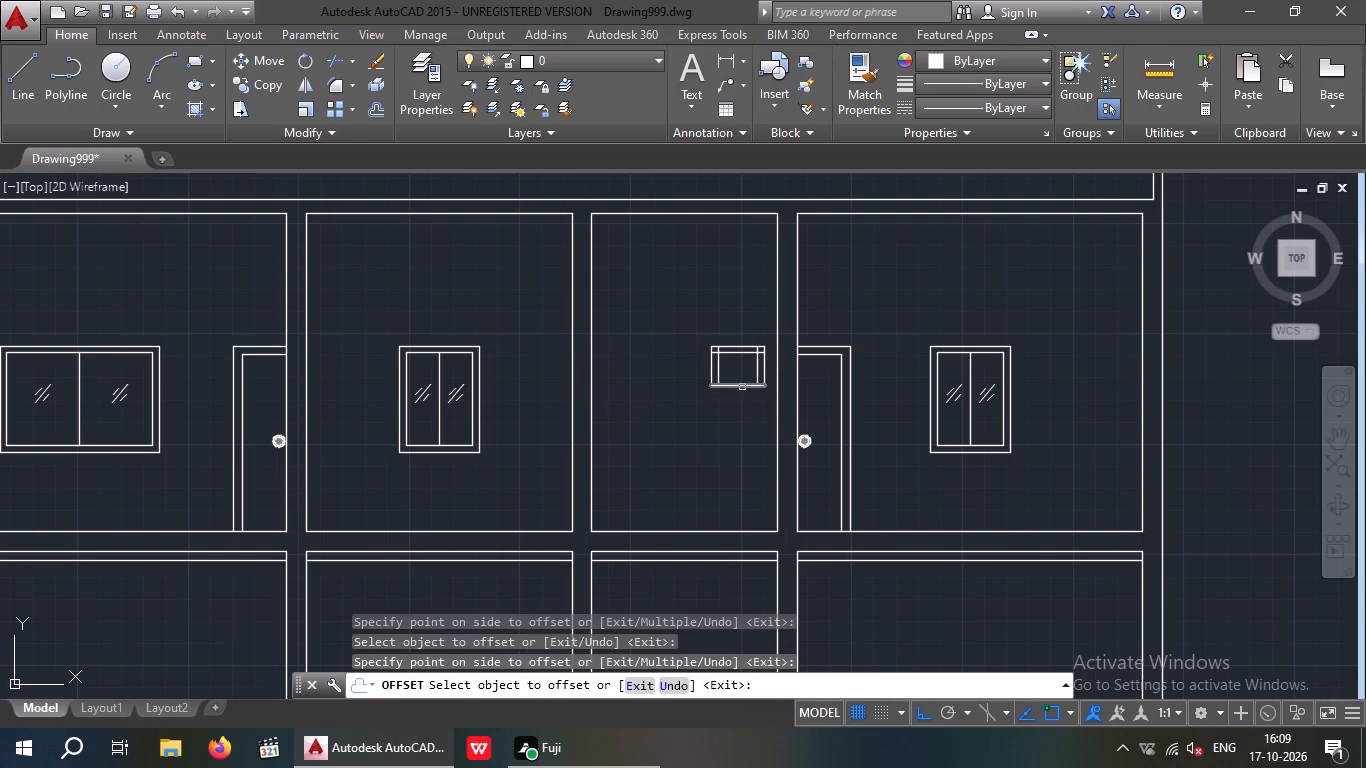
{"action": "left_click", "coordinate": [742, 387]}
{"action": "left_click", "coordinate": [742, 369]}
{"action": "key", "text": "Escape"}
{"action": "key", "text": "Escape"}
Trim the overlapping line ends at all four corners of the small opening's inner frame, leaving a clean inner rectangle.
{"action": "scroll", "coordinate": [724, 362], "scroll_direction": "up", "scroll_amount": 4}
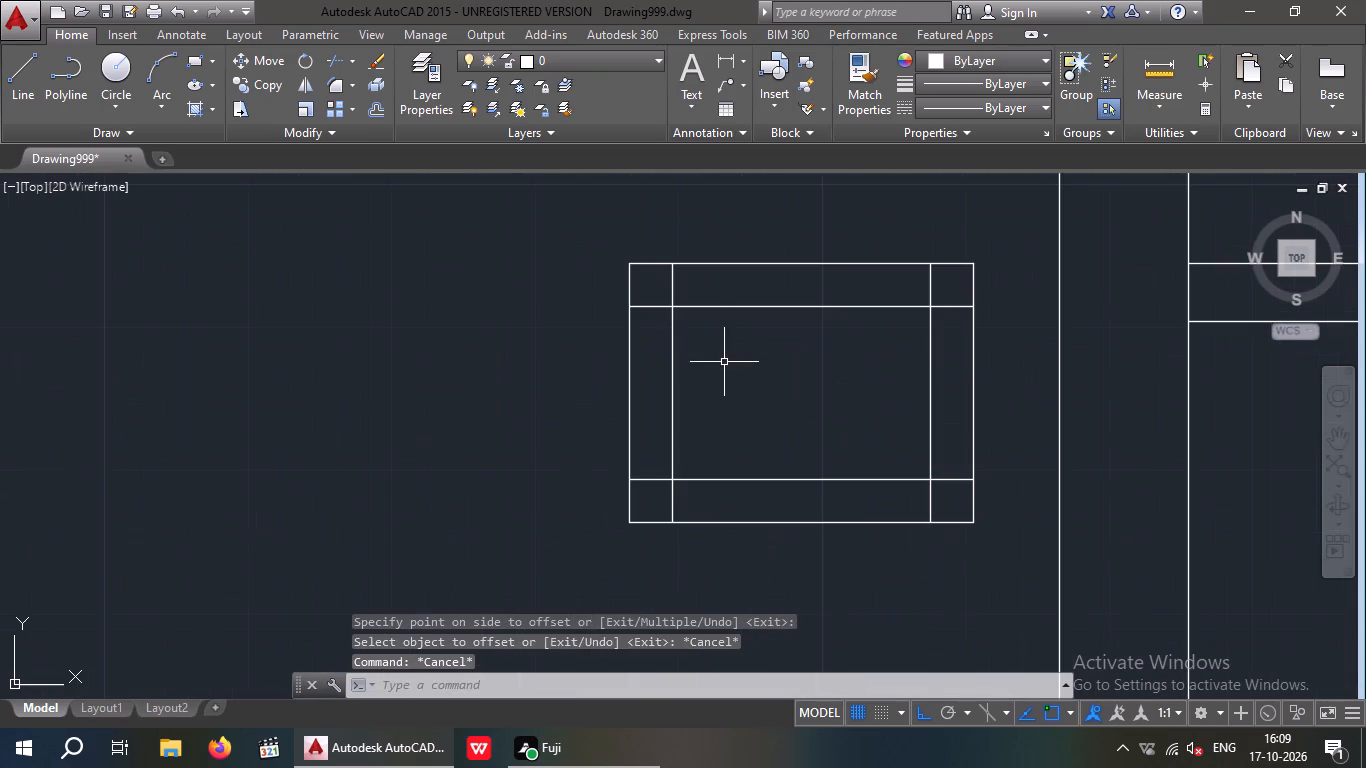
{"action": "key", "text": "t"}
{"action": "key", "text": "r"}
{"action": "key", "text": "space"}
{"action": "key", "text": "space"}
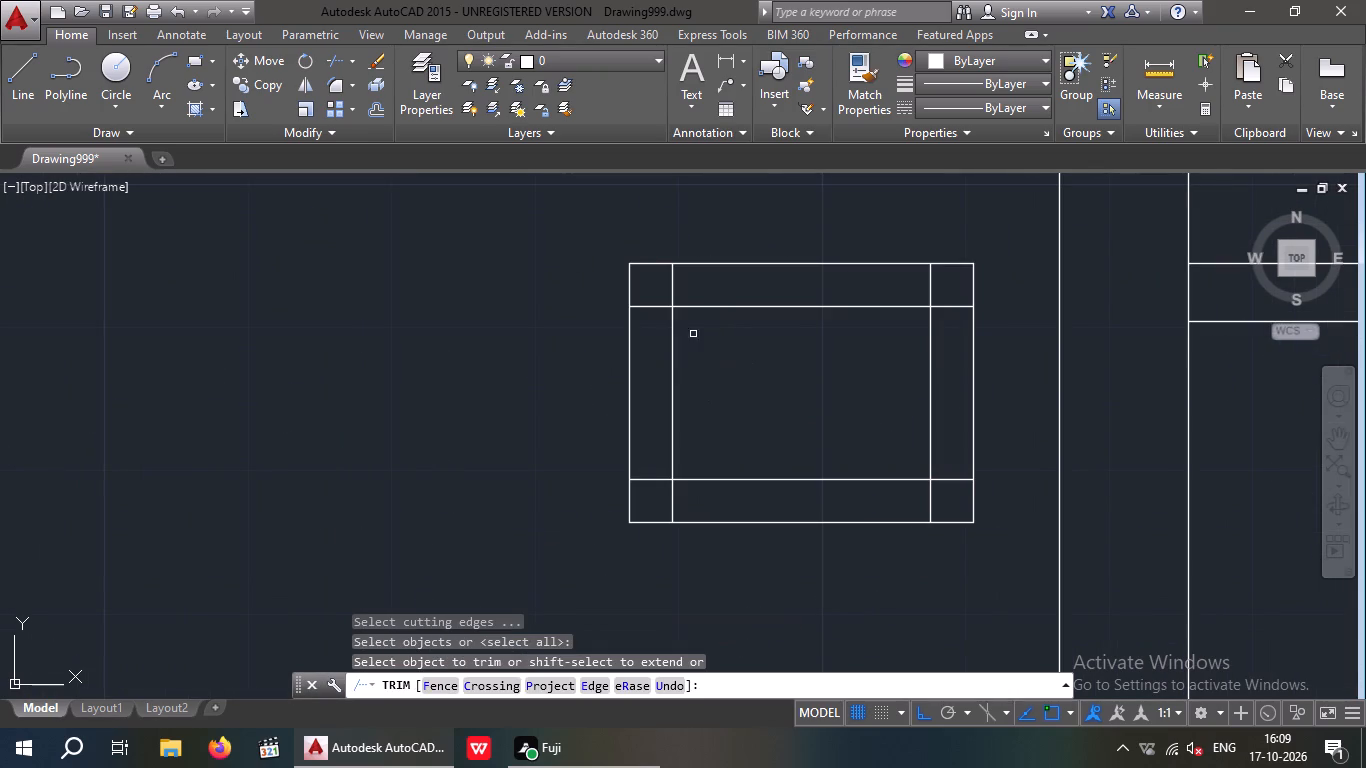
{"action": "left_click", "coordinate": [669, 292]}
{"action": "left_click", "coordinate": [656, 310]}
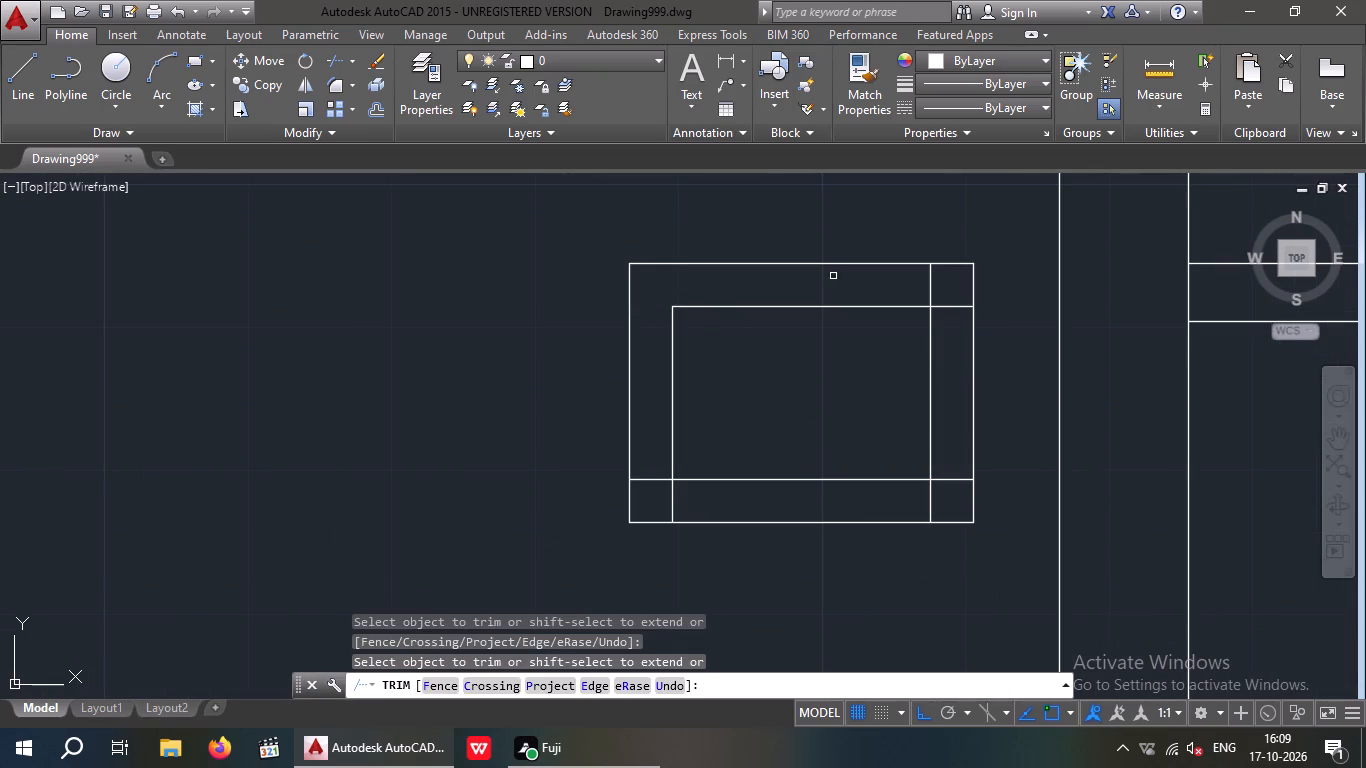
{"action": "left_click", "coordinate": [934, 285]}
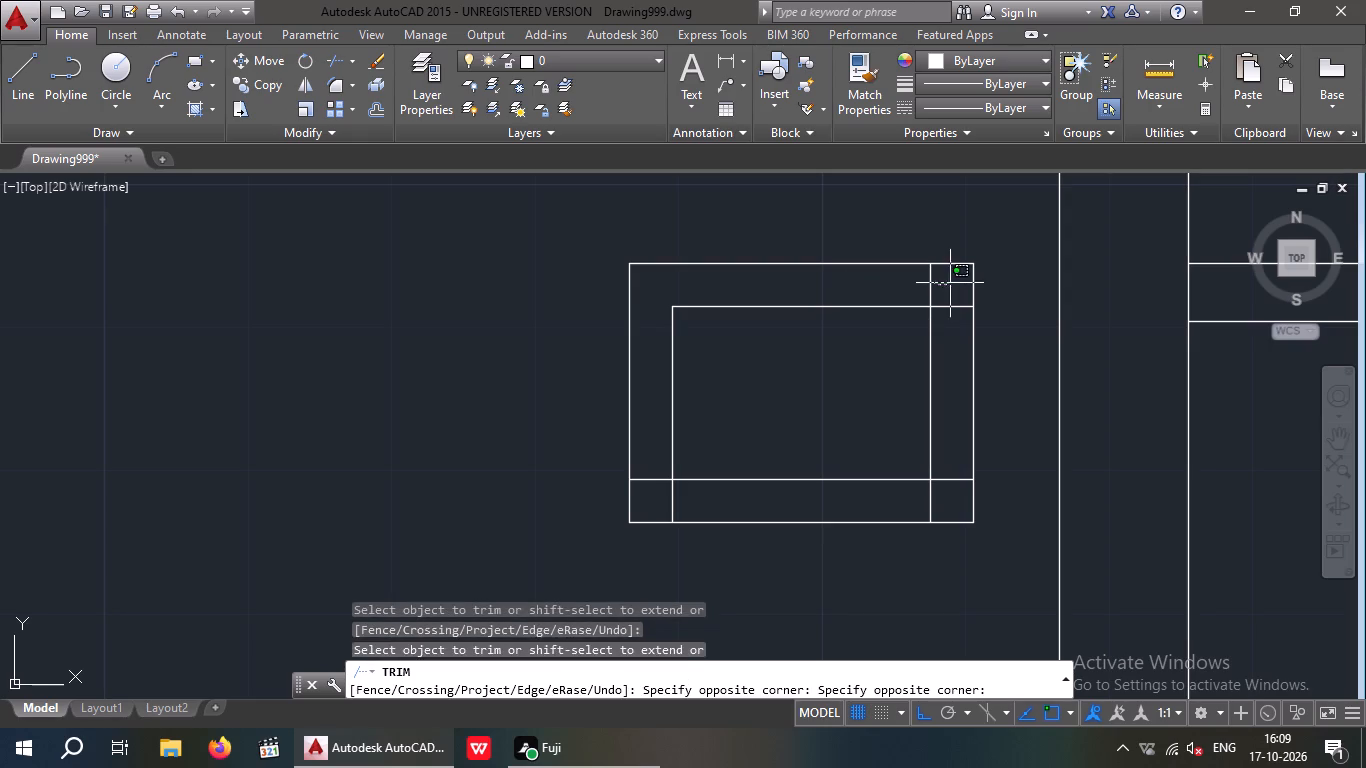
{"action": "left_click_drag", "start_coordinate": [941, 284], "coordinate": [908, 294]}
{"action": "left_click", "coordinate": [930, 286]}
{"action": "left_click_drag", "start_coordinate": [947, 306], "coordinate": [948, 315]}
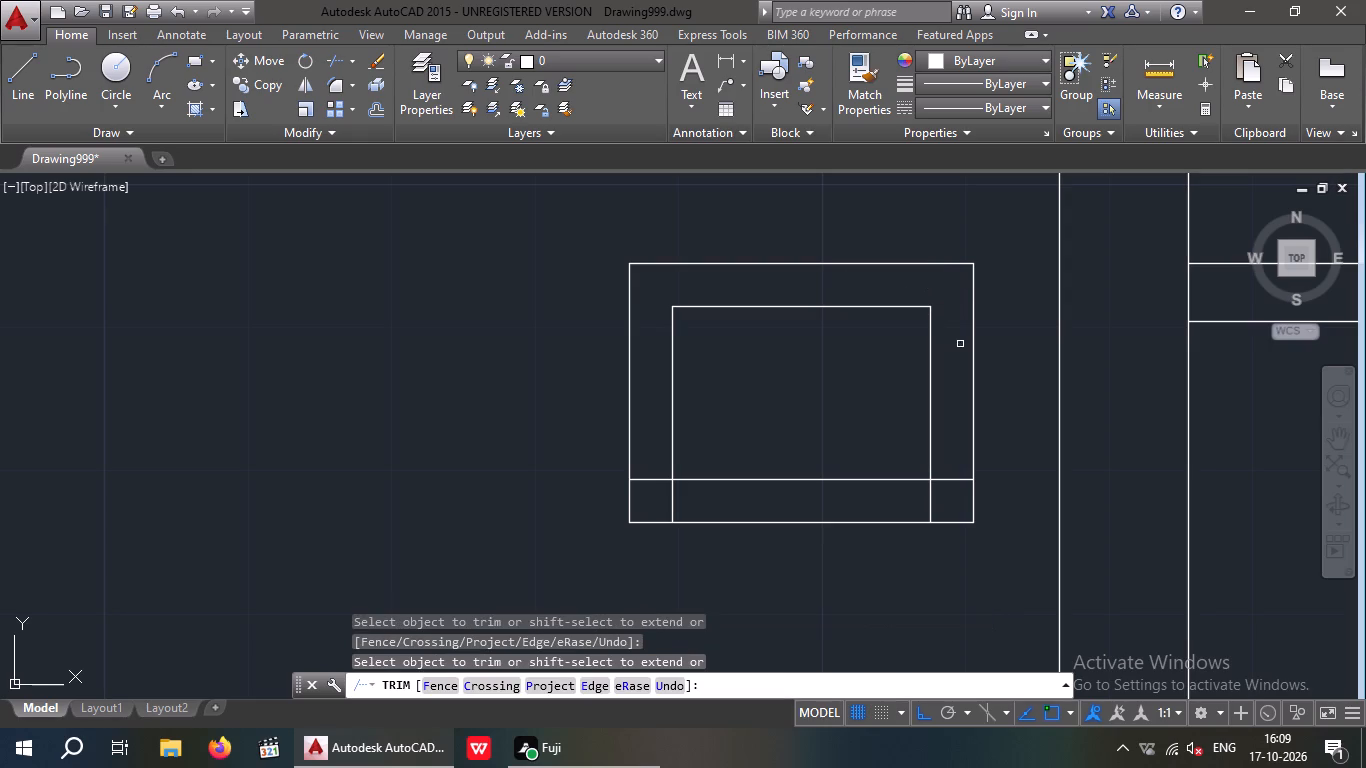
{"action": "left_click", "coordinate": [948, 481]}
{"action": "left_click", "coordinate": [928, 497]}
{"action": "left_click", "coordinate": [671, 504]}
{"action": "left_click", "coordinate": [652, 480]}
{"action": "scroll", "coordinate": [664, 469], "scroll_direction": "down", "scroll_amount": 3}
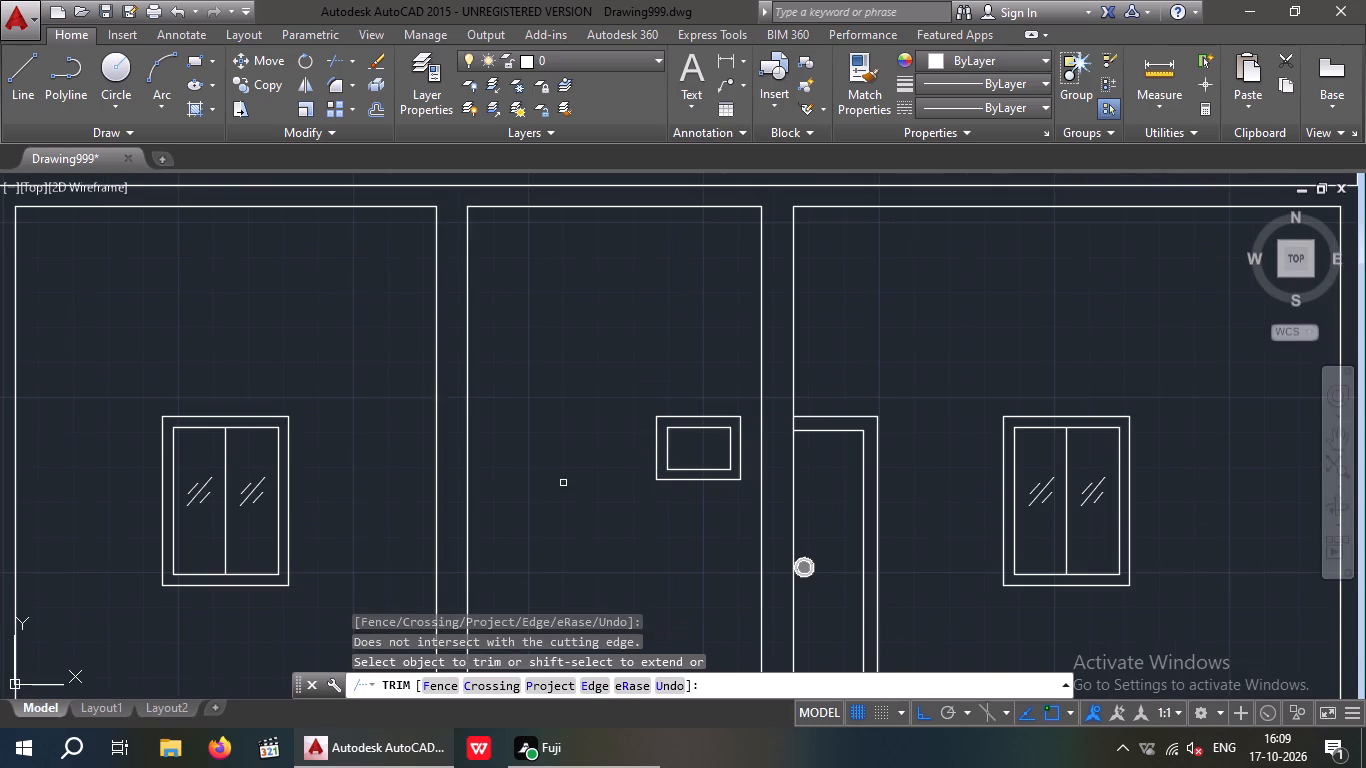
{"action": "middle_click_drag", "start_coordinate": [563, 483], "coordinate": [490, 427]}
{"action": "scroll", "coordinate": [497, 414], "scroll_direction": "down", "scroll_amount": 1}
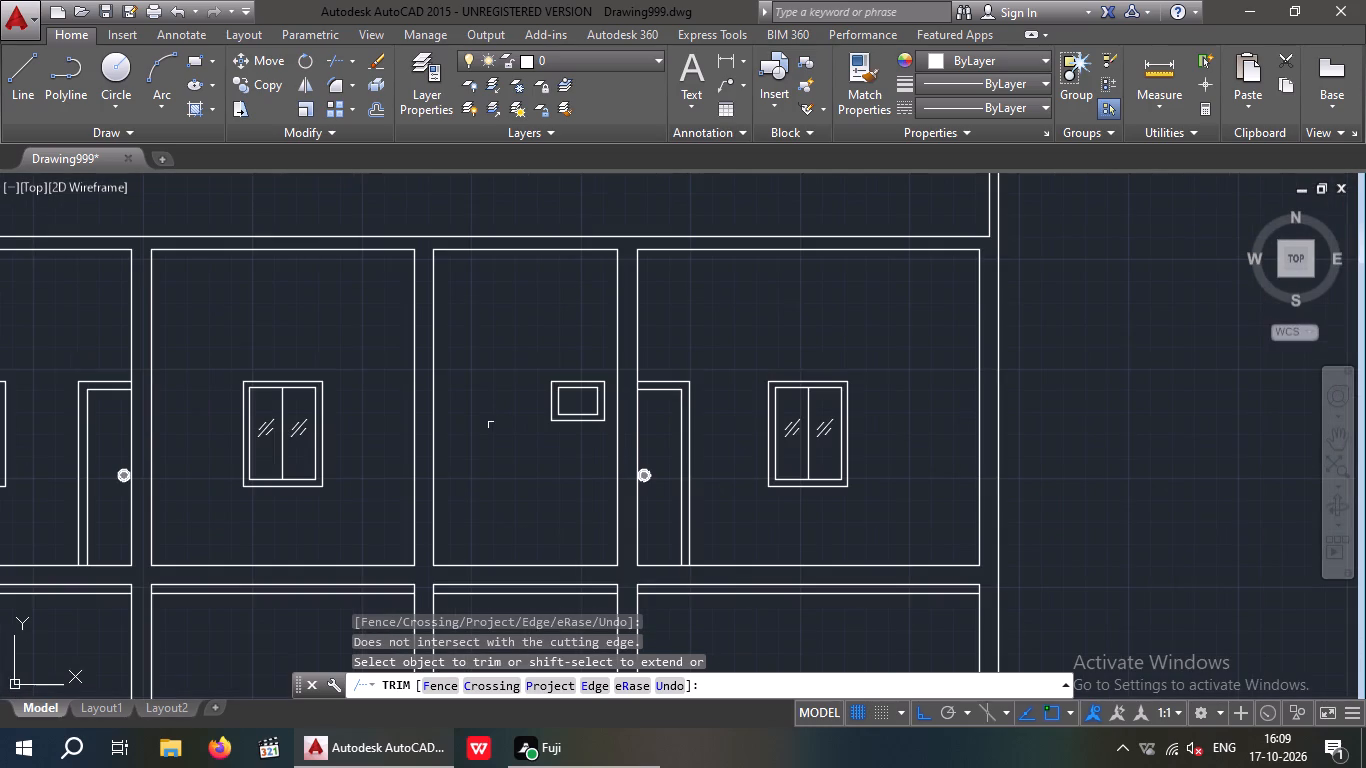
{"action": "key", "text": "Escape"}
{"action": "key", "text": "Escape"}
Copy the three diagonal glass lines from a pane of the end bay's window into the small framed opening, with Ortho off.
{"action": "scroll", "coordinate": [717, 446], "scroll_direction": "up", "scroll_amount": 2}
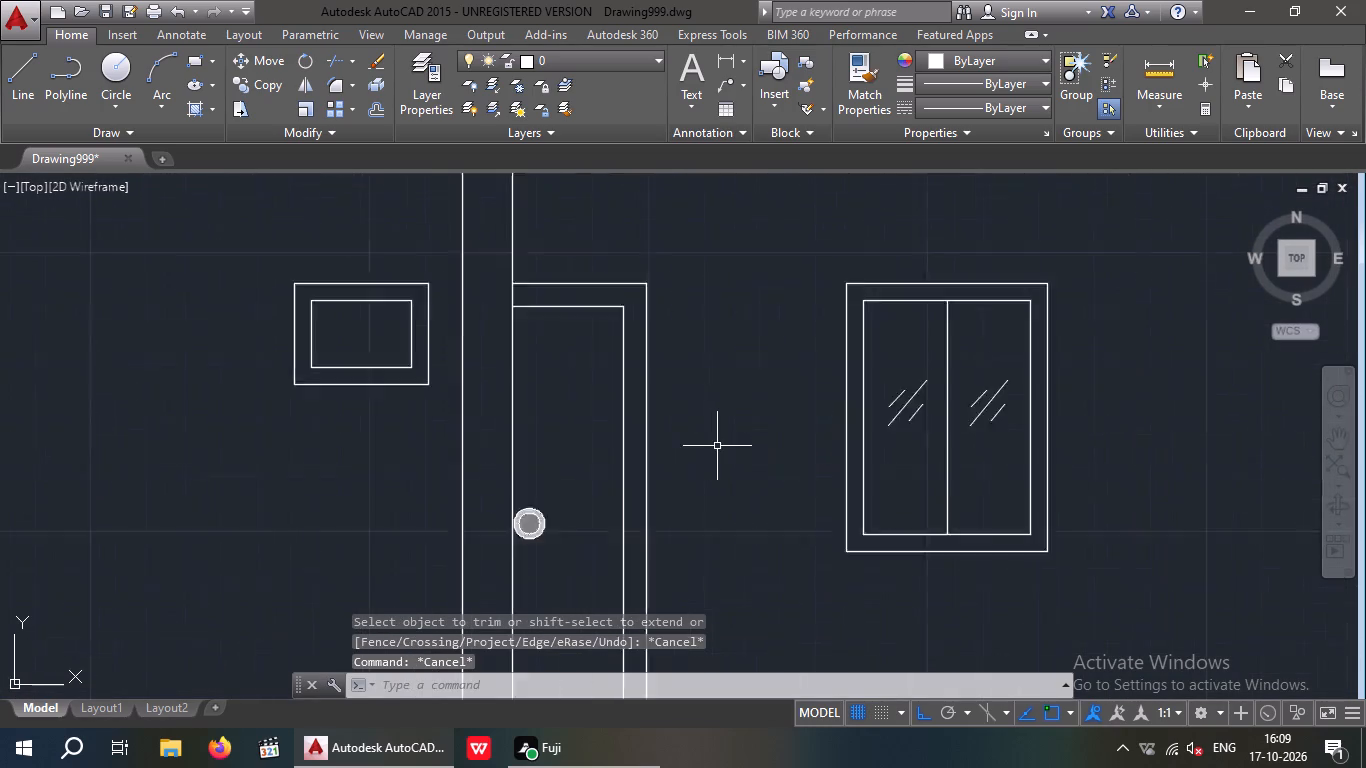
{"action": "scroll", "coordinate": [717, 446], "scroll_direction": "up", "scroll_amount": 1}
{"action": "left_click", "coordinate": [1019, 399]}
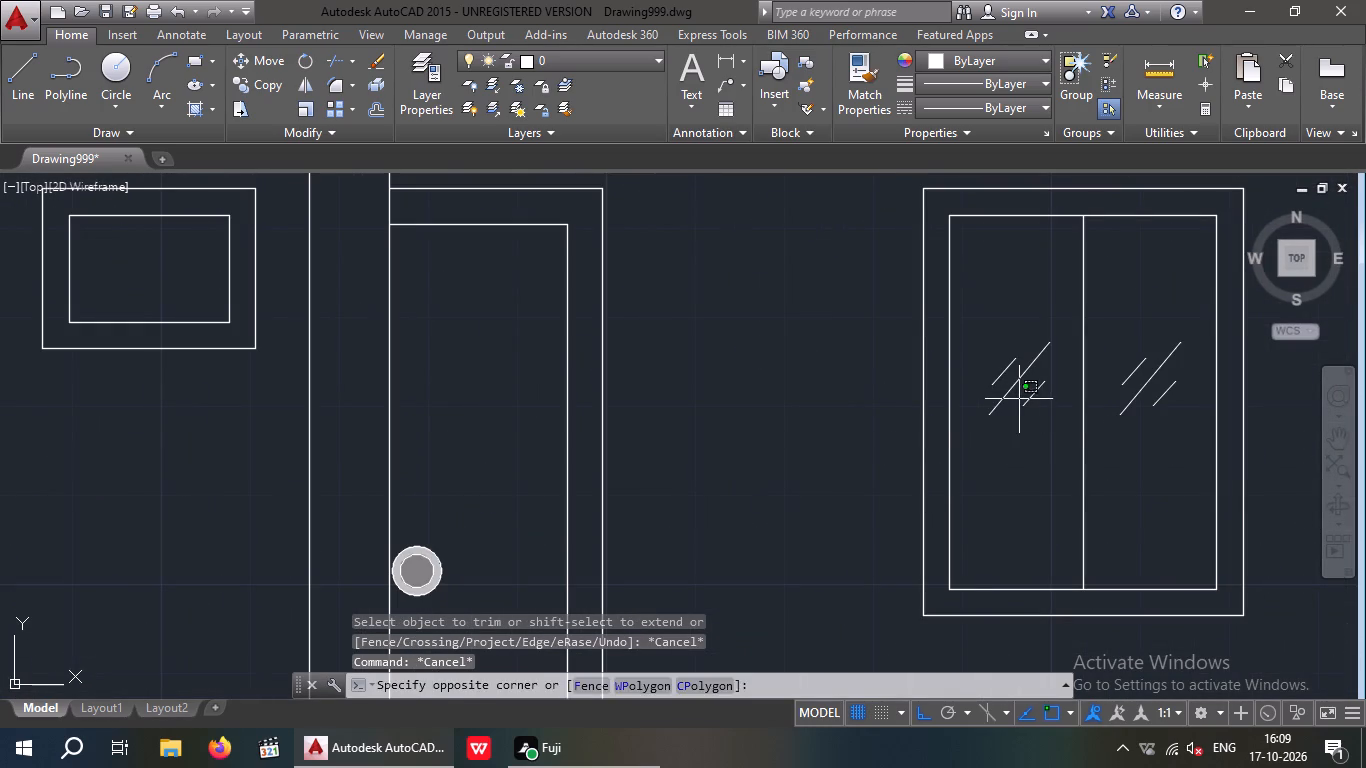
{"action": "key", "text": "Escape"}
{"action": "left_click_drag", "start_coordinate": [1039, 429], "coordinate": [1011, 380]}
{"action": "left_click", "coordinate": [987, 347]}
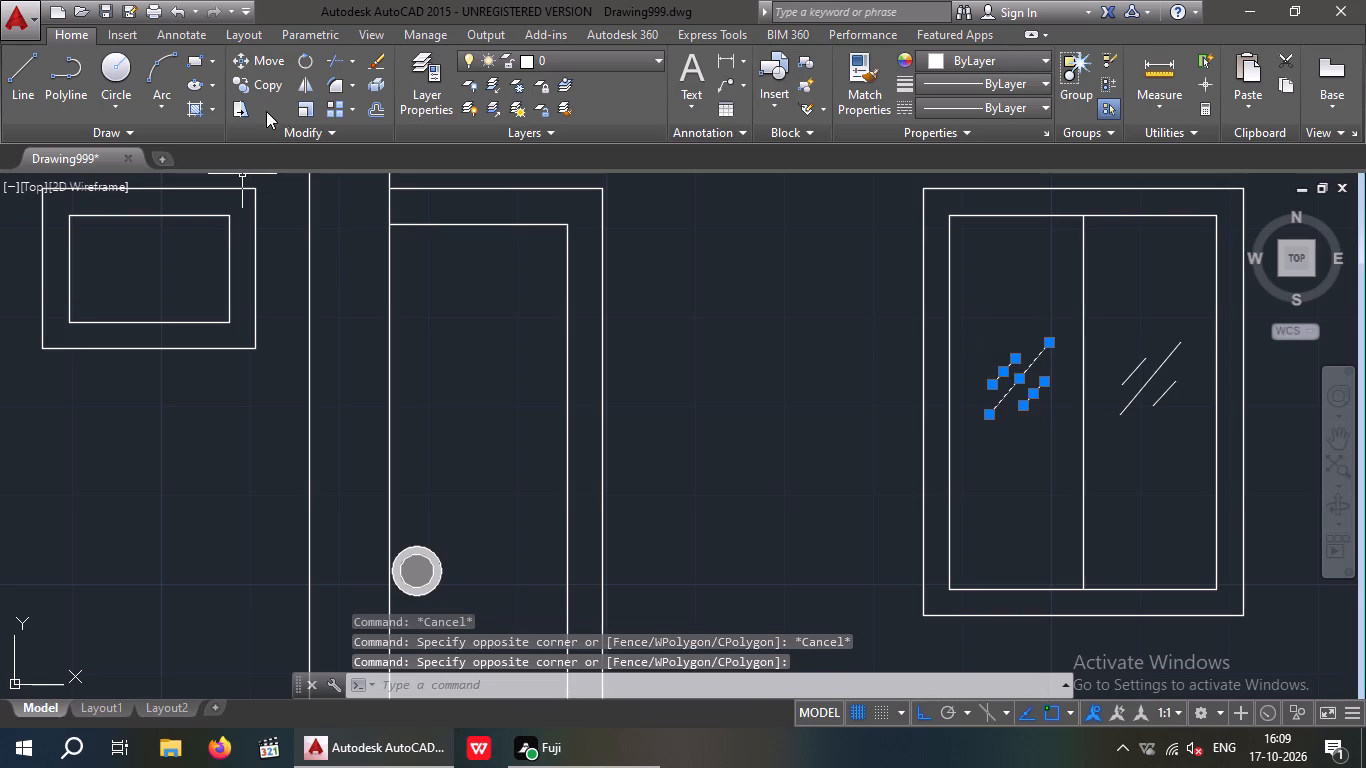
{"action": "left_click", "coordinate": [264, 81]}
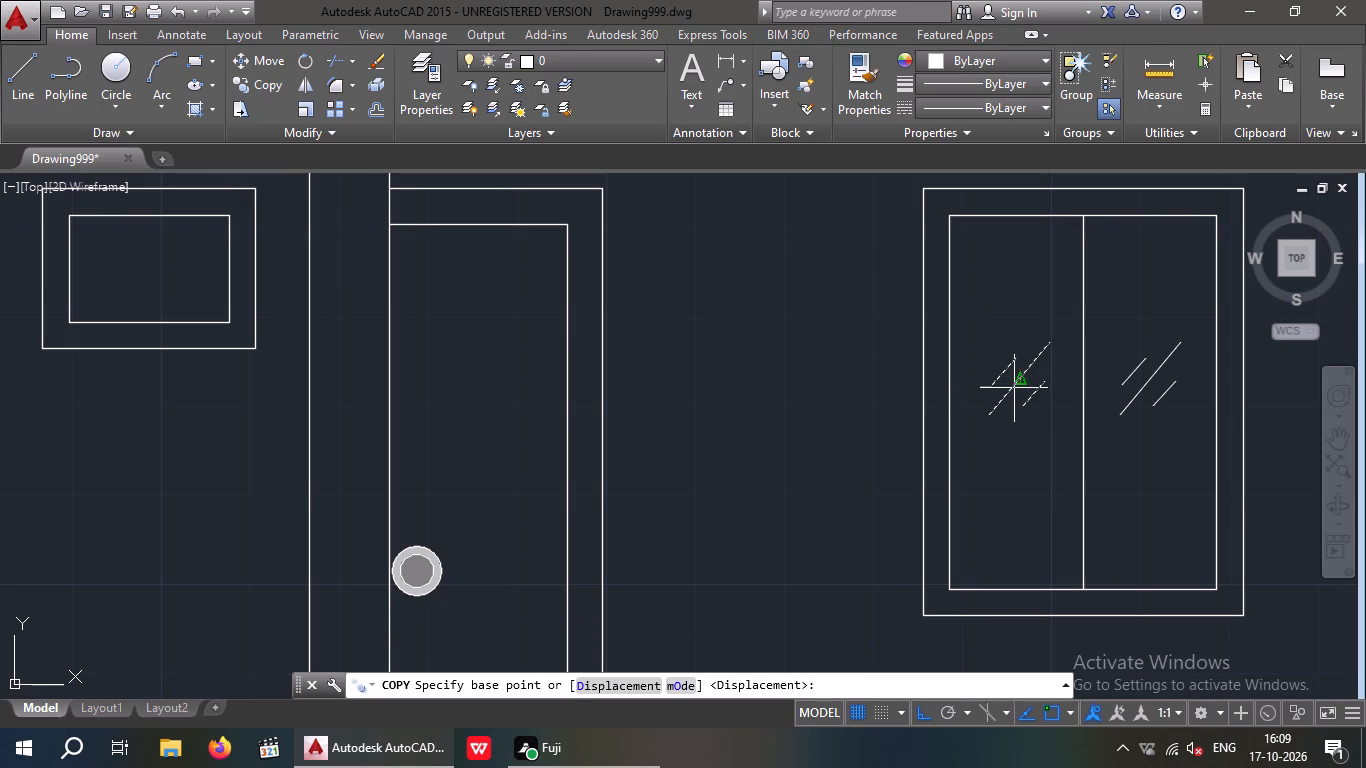
{"action": "left_click_drag", "start_coordinate": [1021, 381], "coordinate": [958, 378]}
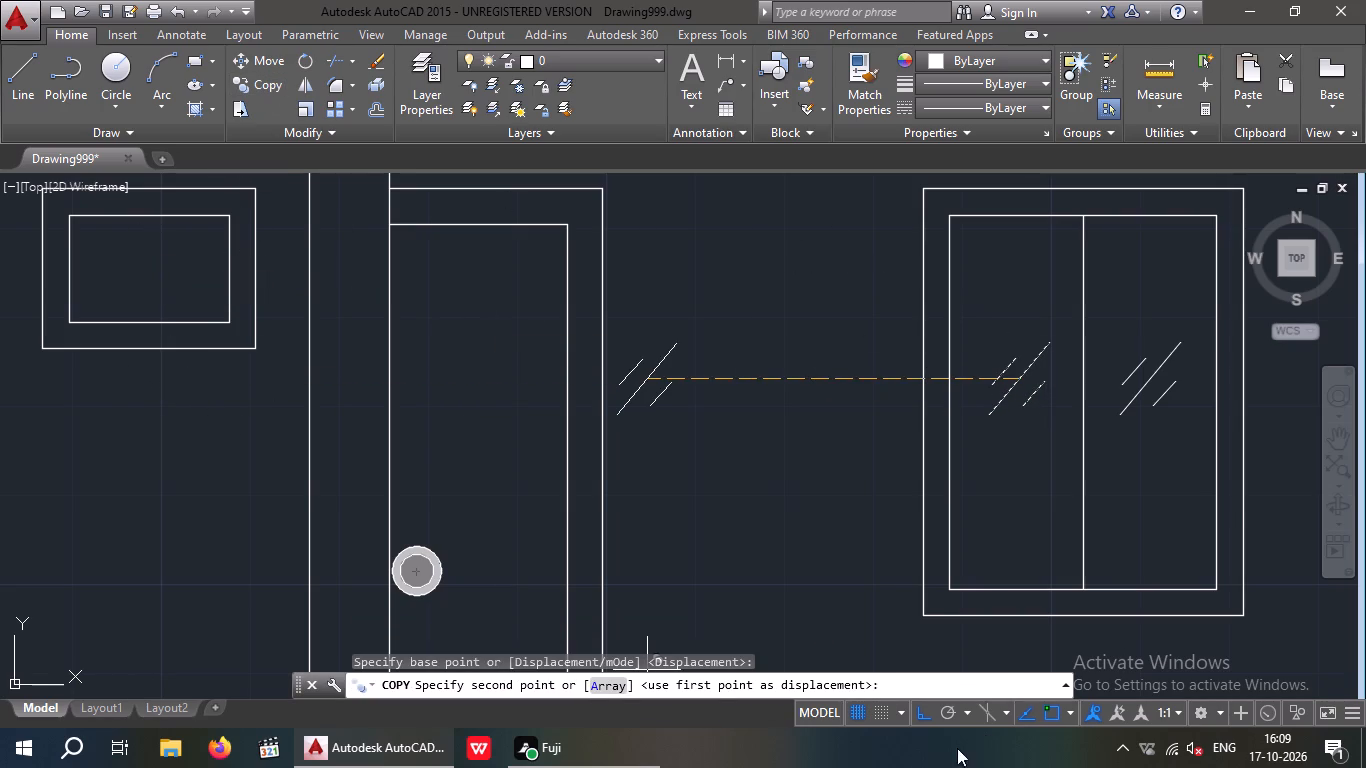
{"action": "left_click_drag", "start_coordinate": [929, 716], "coordinate": [879, 697]}
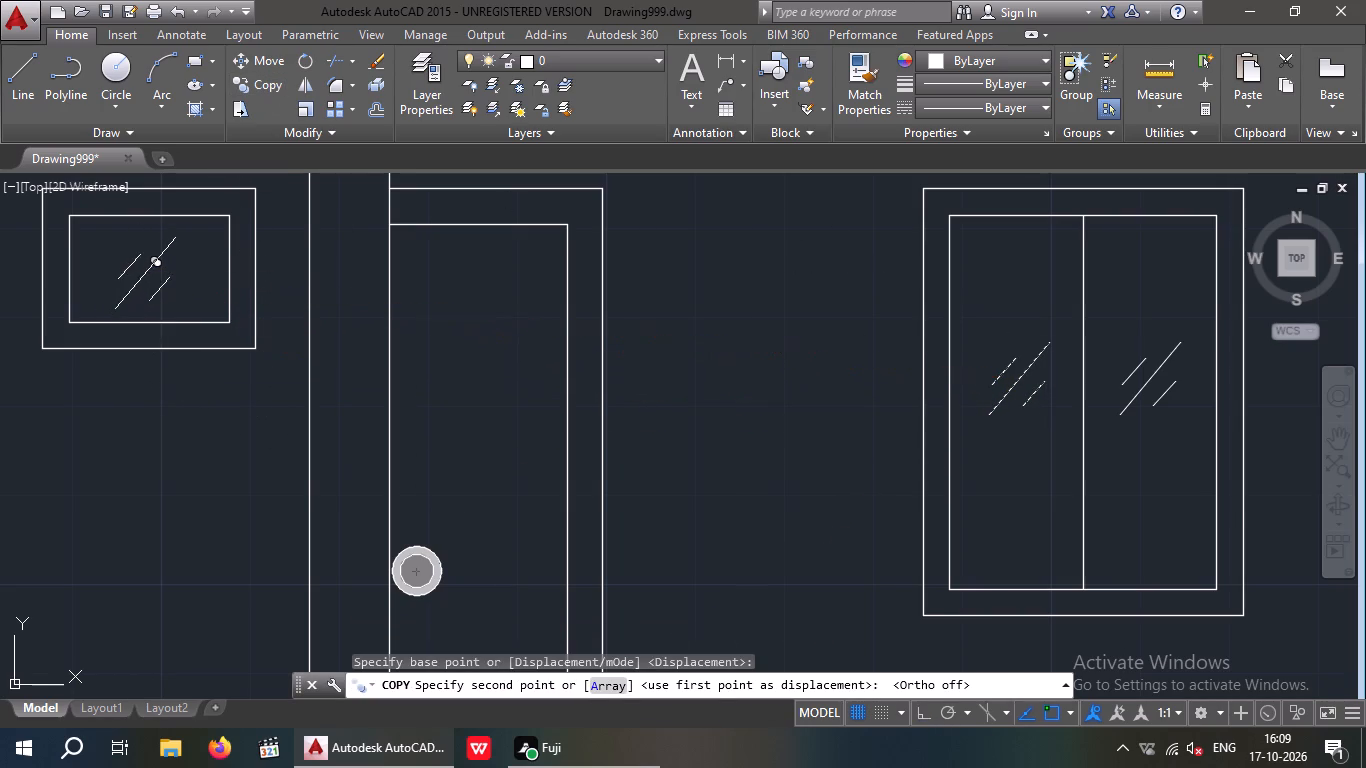
{"action": "left_click", "coordinate": [145, 270]}
{"action": "key", "text": "Escape"}
{"action": "scroll", "coordinate": [167, 331], "scroll_direction": "down", "scroll_amount": 2}
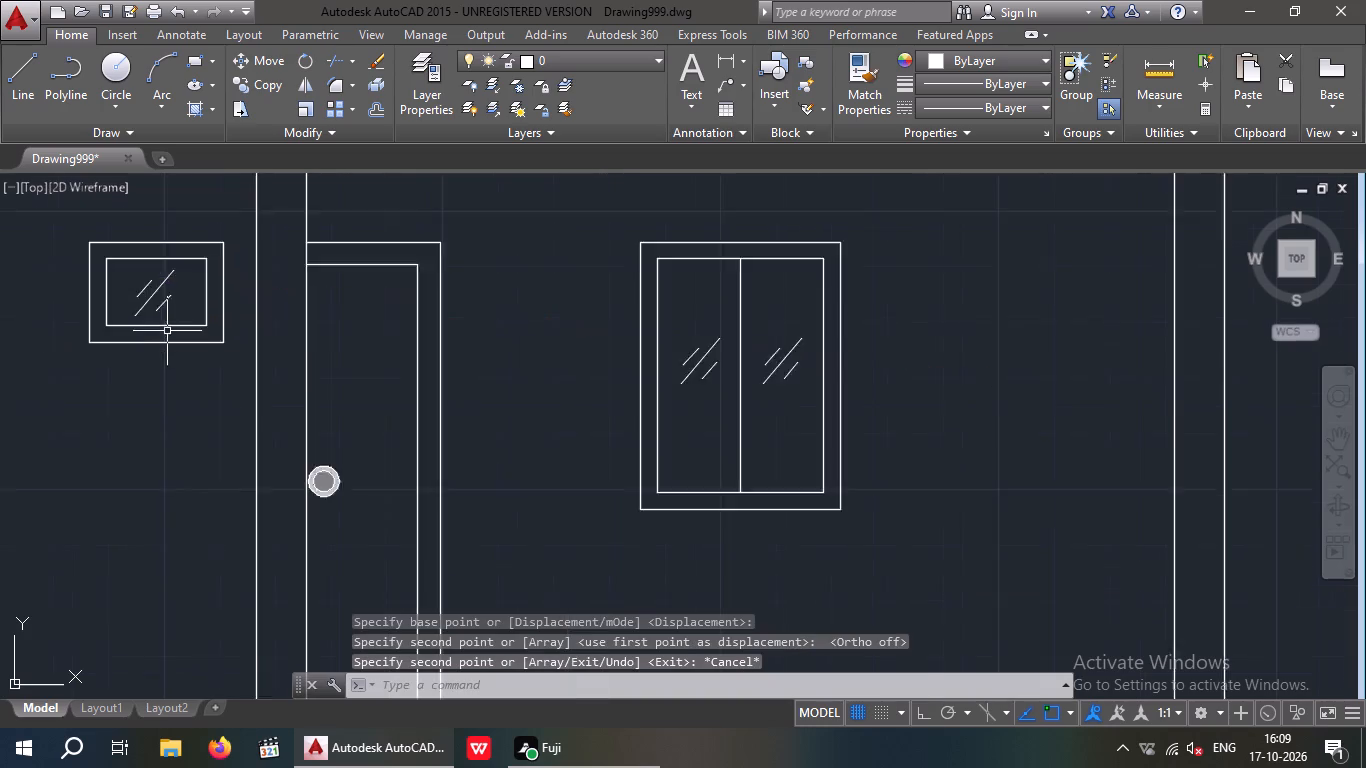
{"action": "scroll", "coordinate": [167, 331], "scroll_direction": "down", "scroll_amount": 1}
{"action": "middle_click_drag", "start_coordinate": [173, 399], "coordinate": [246, 398]}
{"action": "scroll", "coordinate": [220, 393], "scroll_direction": "down", "scroll_amount": 2}
{"action": "middle_click_drag", "start_coordinate": [176, 408], "coordinate": [273, 405]}
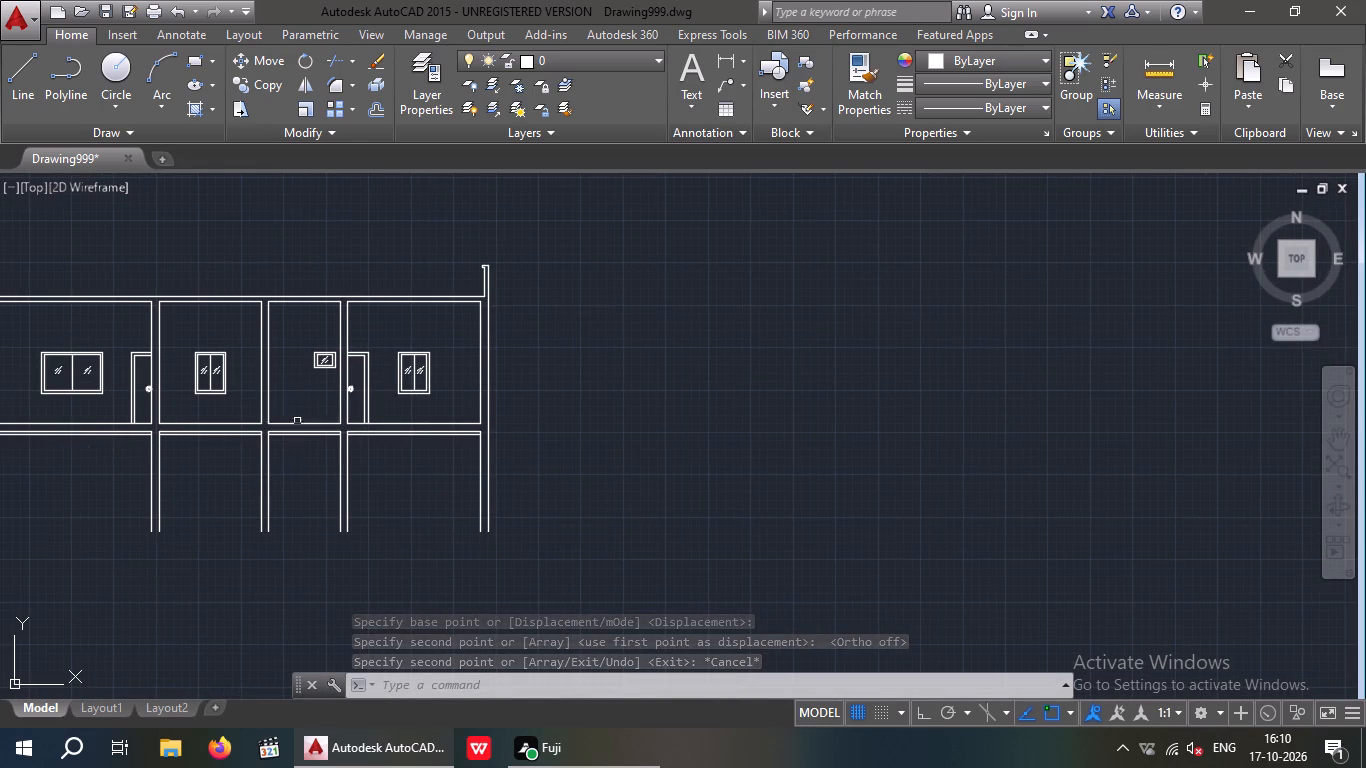
{"action": "key", "text": "Escape"}
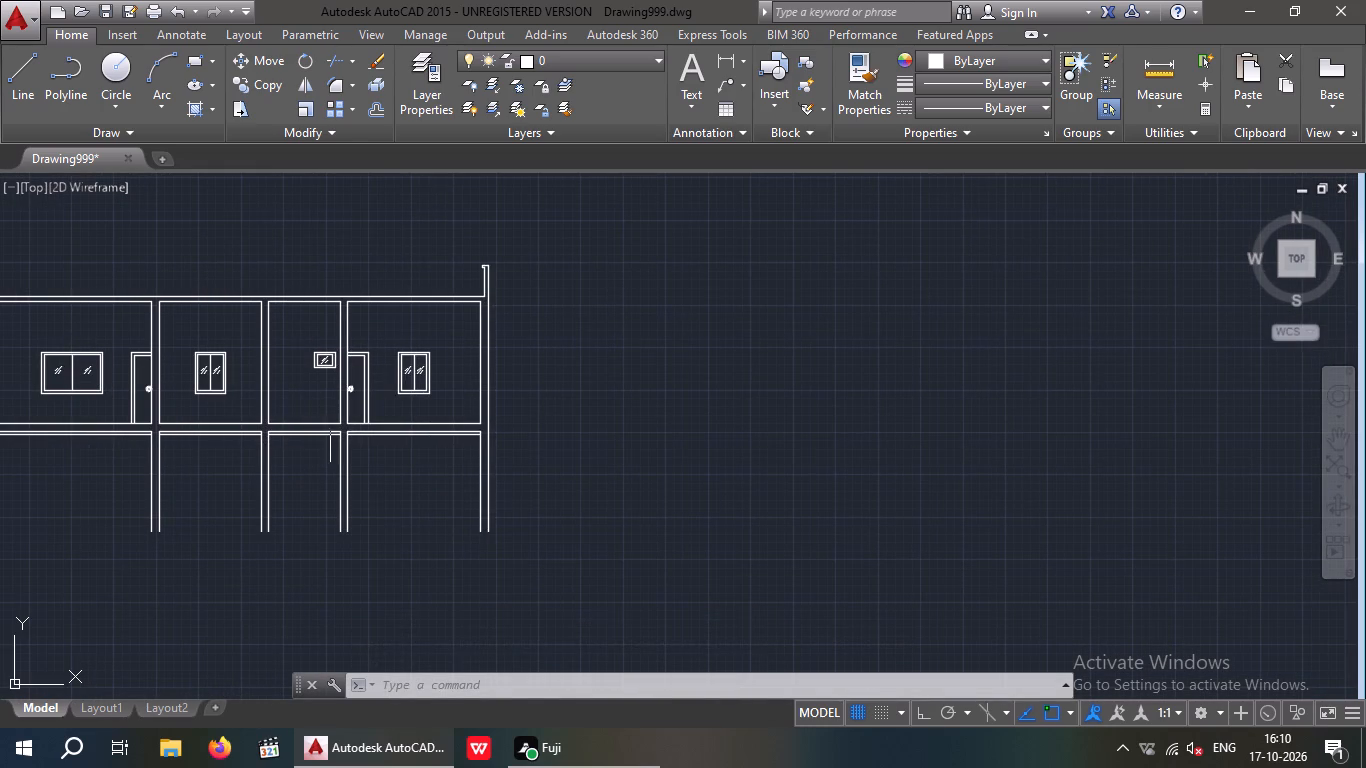
{"action": "key", "text": "Escape"}
Insert the Toilet - side block from DesignCenter's House Designer.dwg in the empty space below the building, and close DesignCenter.
{"action": "scroll", "coordinate": [333, 409], "scroll_direction": "down", "scroll_amount": 1}
{"action": "key", "text": "d"}
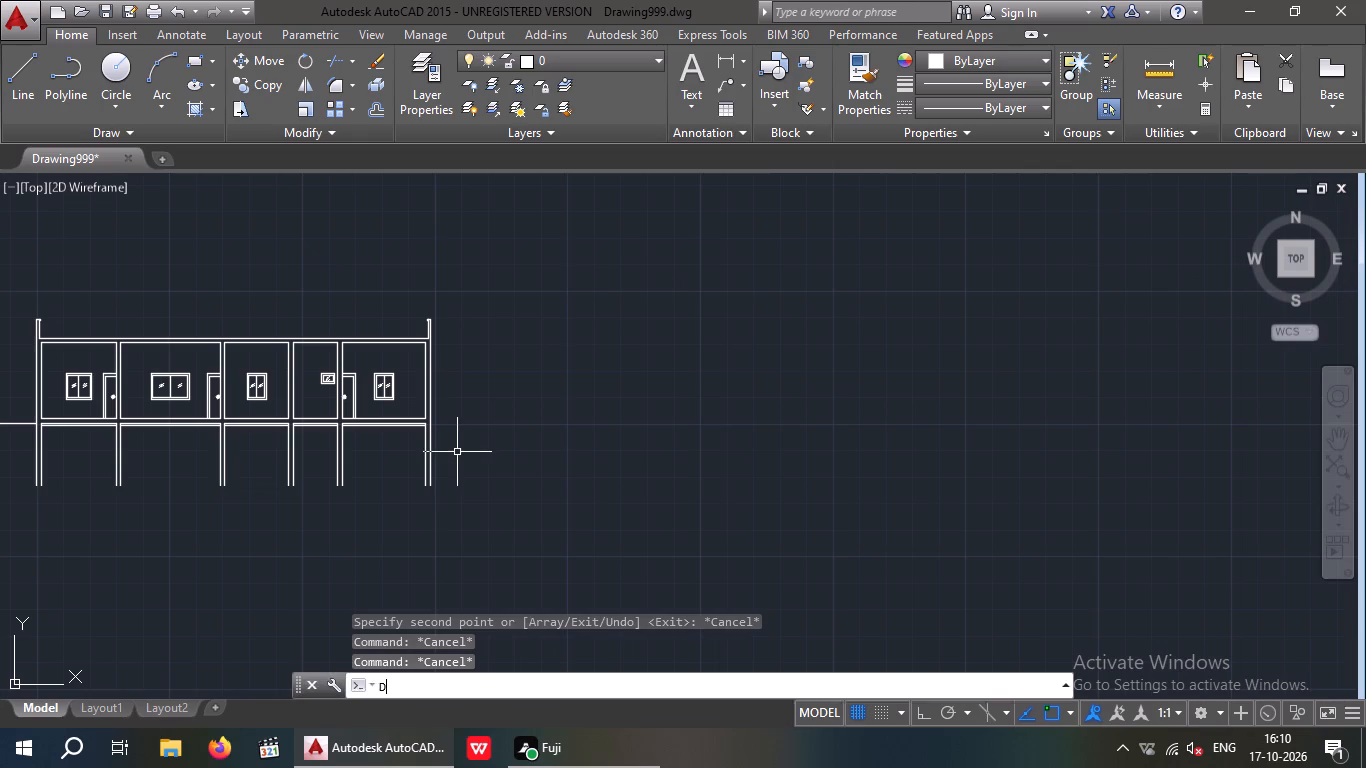
{"action": "key", "text": "c"}
{"action": "key", "text": "Return"}
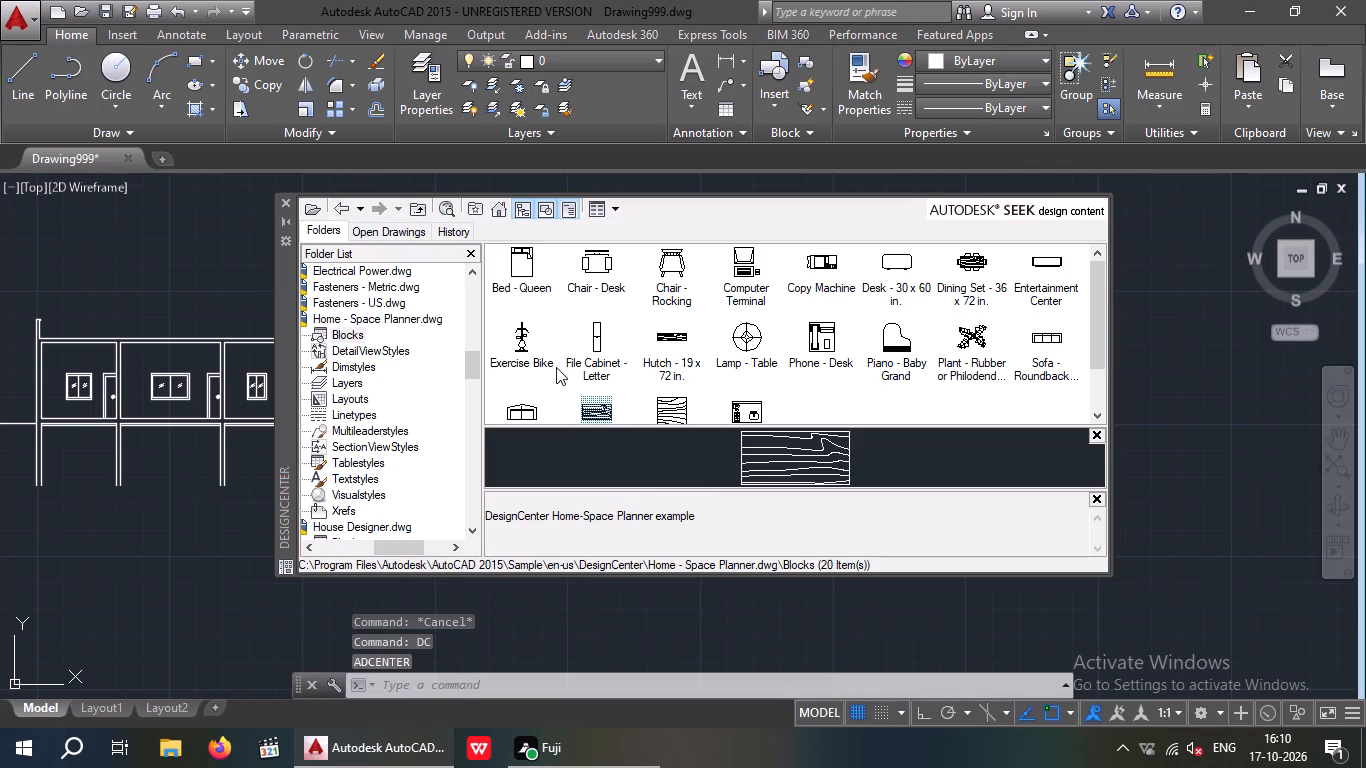
{"action": "scroll", "coordinate": [385, 416], "scroll_direction": "down", "scroll_amount": 2}
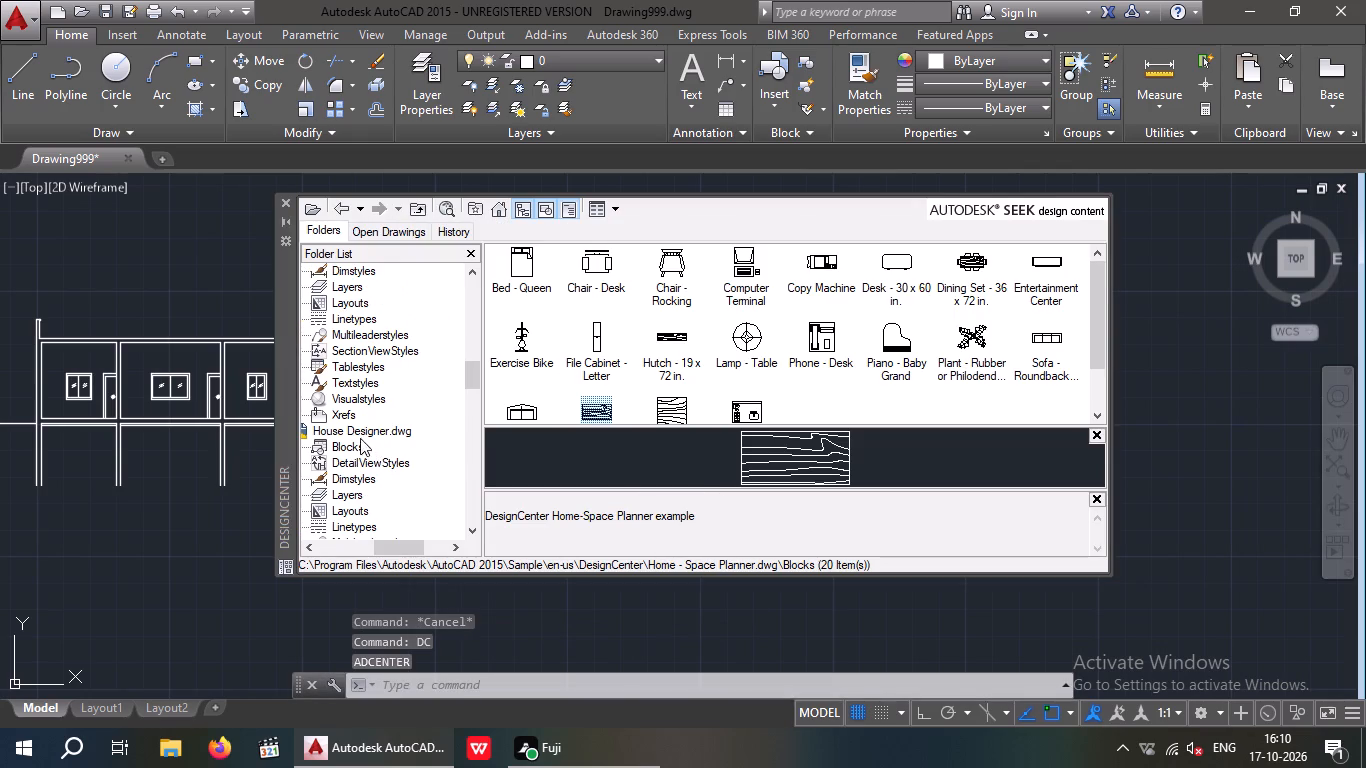
{"action": "double_click", "coordinate": [360, 428]}
{"action": "double_click", "coordinate": [528, 276]}
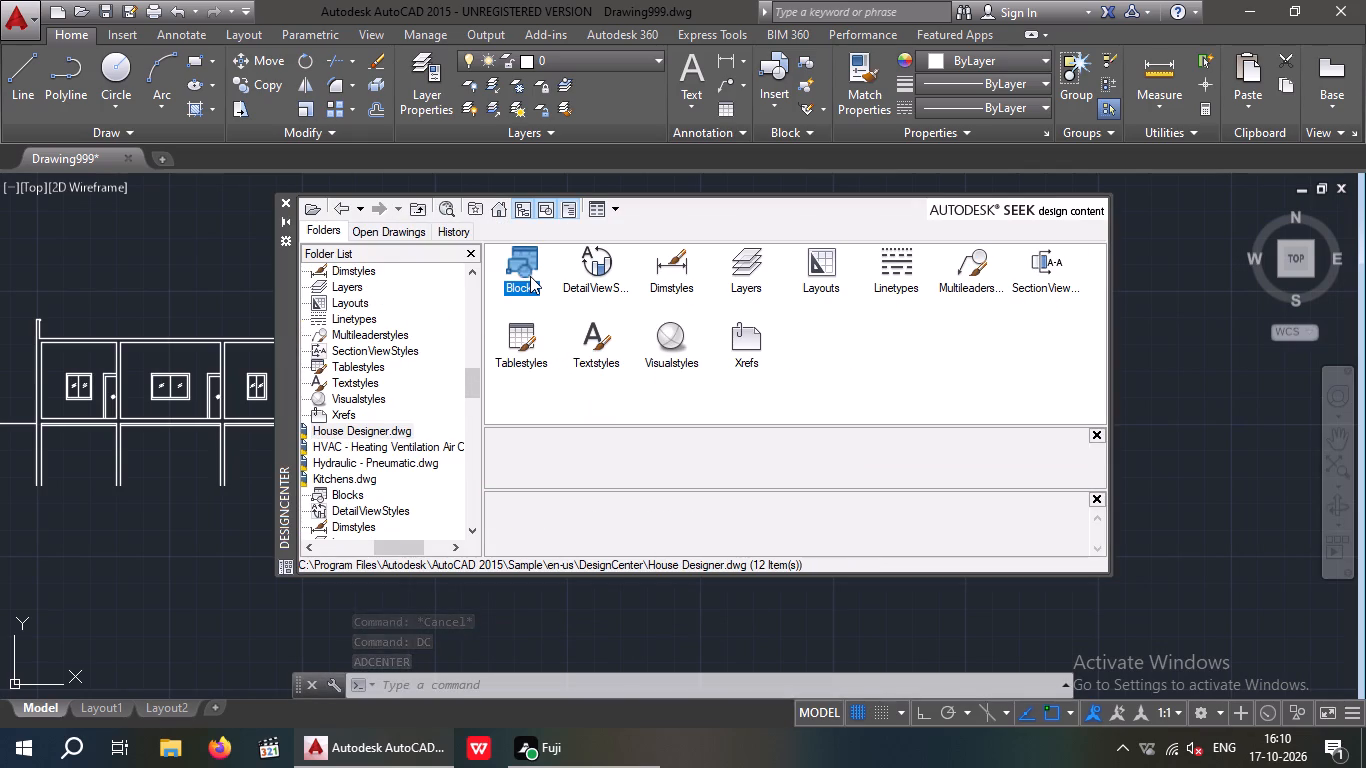
{"action": "double_click", "coordinate": [528, 254]}
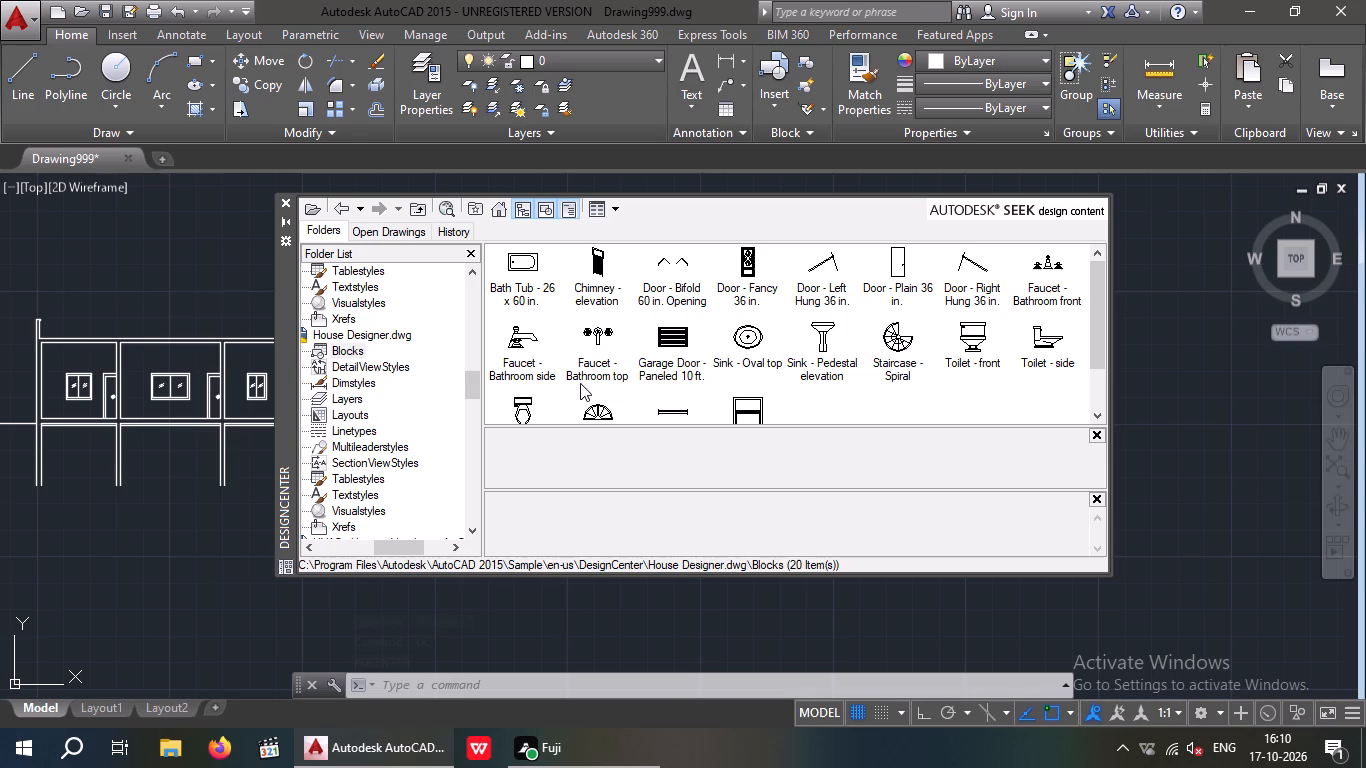
{"action": "left_click", "coordinate": [1049, 343]}
{"action": "left_click", "coordinate": [1045, 342]}
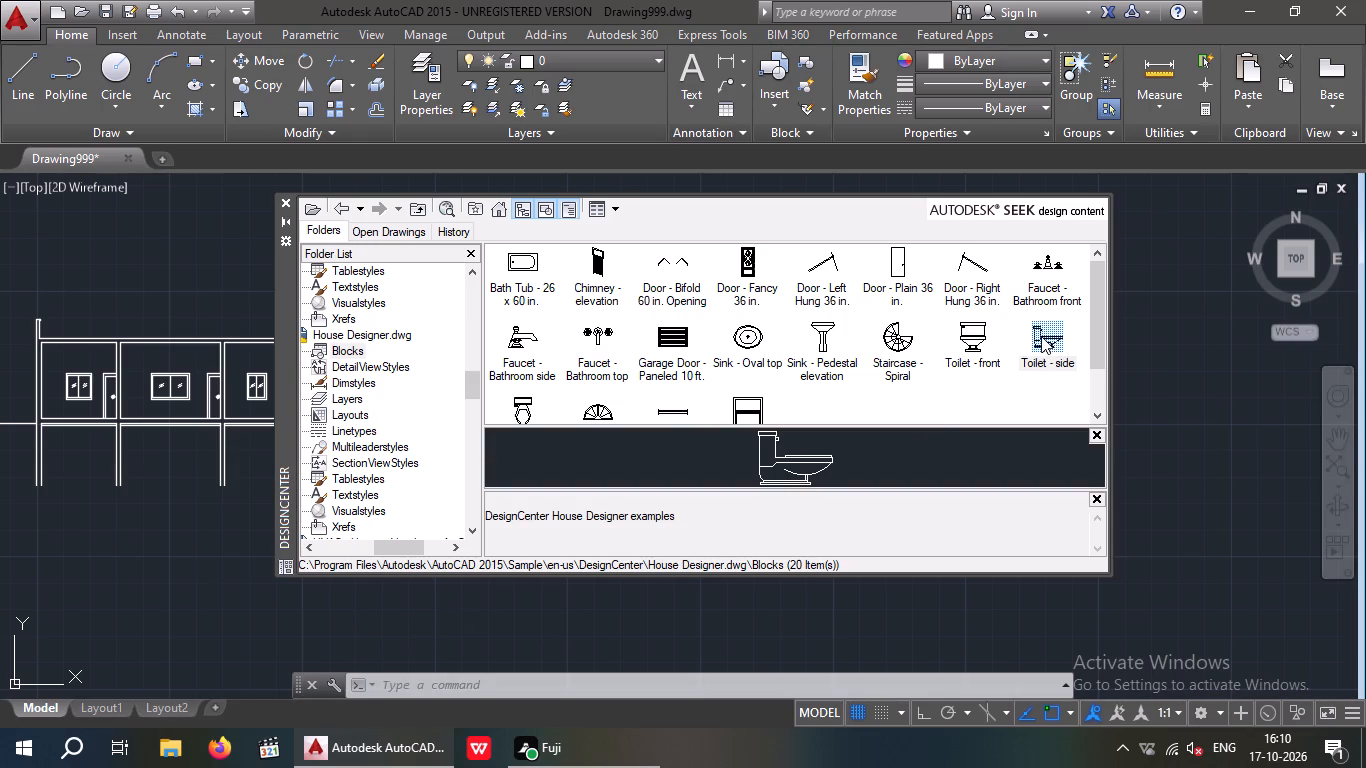
{"action": "left_click", "coordinate": [1041, 336]}
{"action": "double_click", "coordinate": [1044, 341]}
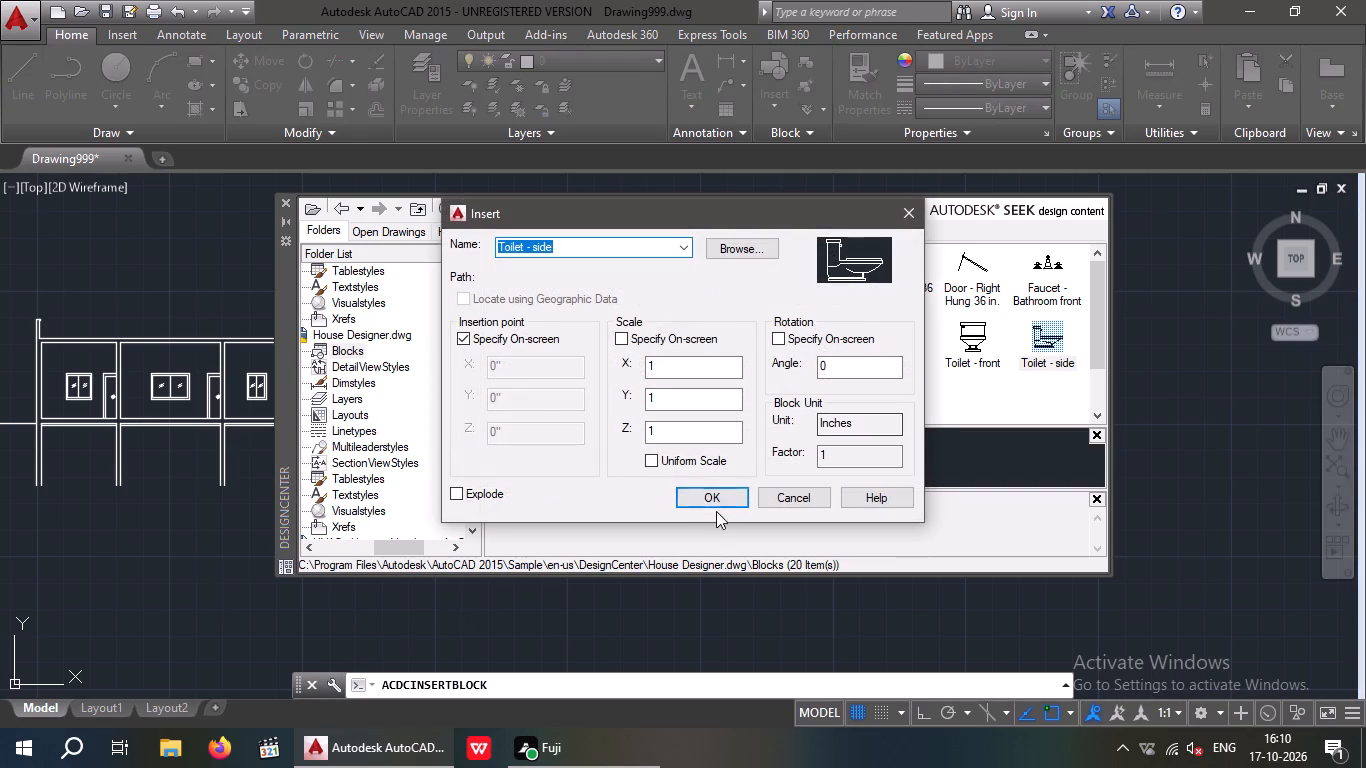
{"action": "left_click", "coordinate": [717, 499]}
{"action": "left_click", "coordinate": [189, 564]}
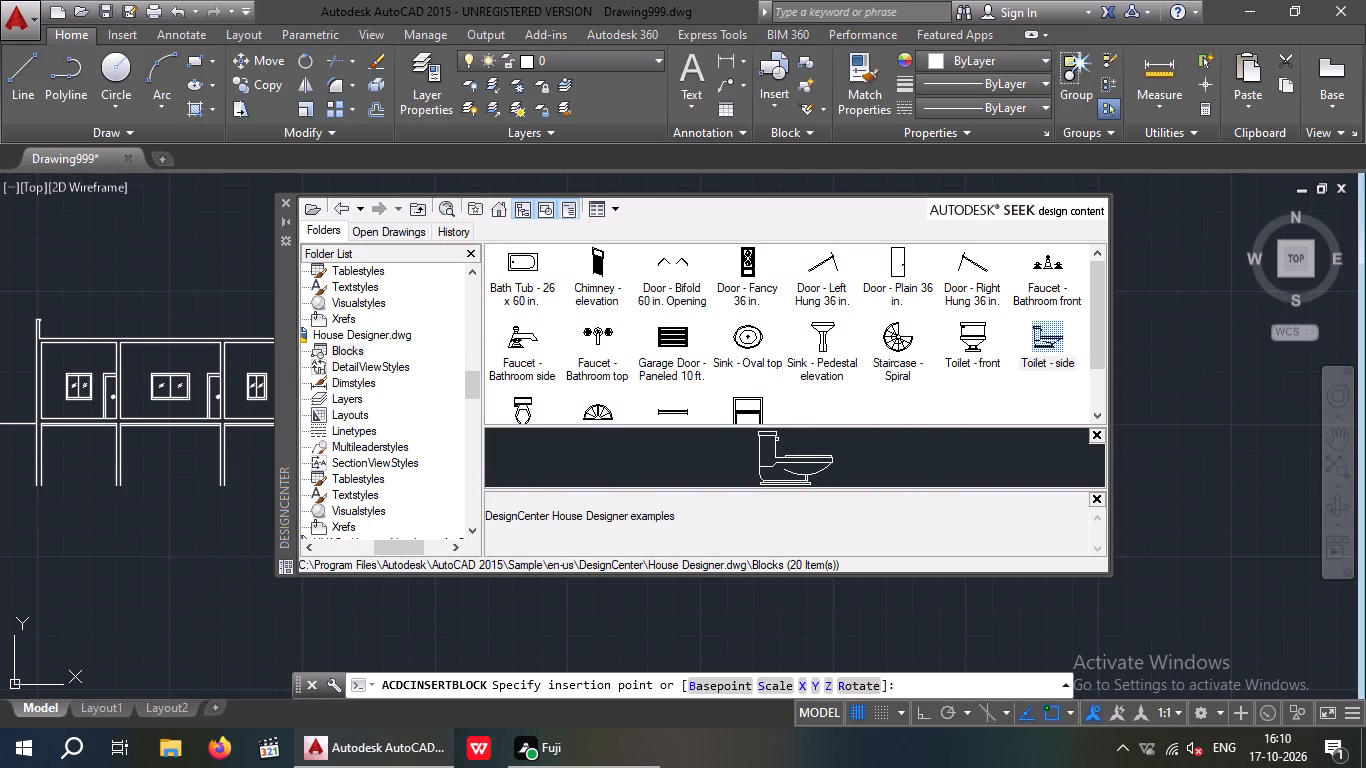
{"action": "left_click", "coordinate": [287, 197]}
Move the toilet by its base's lower back corner to the floor and wall corner of the upper storey's narrow bay.
{"action": "scroll", "coordinate": [200, 546], "scroll_direction": "up", "scroll_amount": 2}
{"action": "left_click_drag", "start_coordinate": [238, 571], "coordinate": [241, 571]}
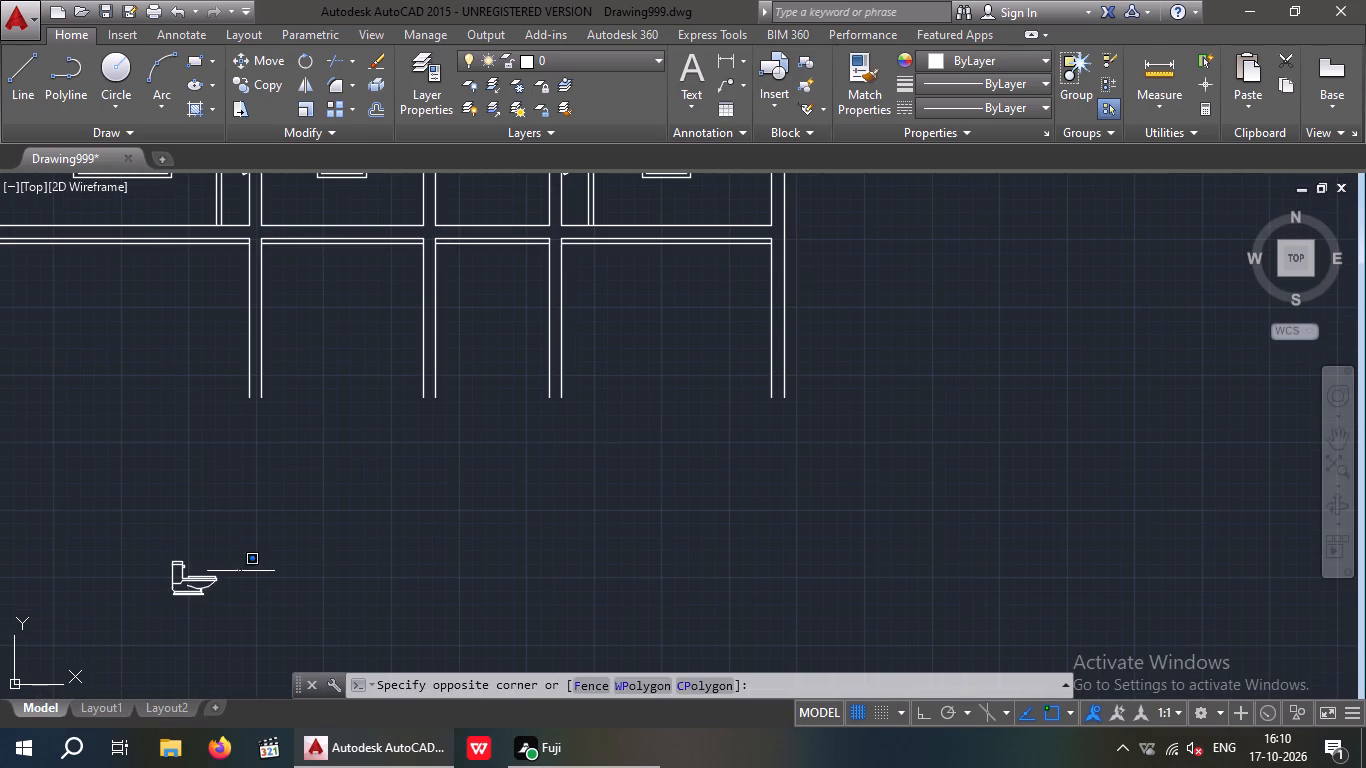
{"action": "left_click_drag", "start_coordinate": [241, 571], "coordinate": [169, 587]}
{"action": "left_click", "coordinate": [144, 594]}
{"action": "left_click", "coordinate": [262, 58]}
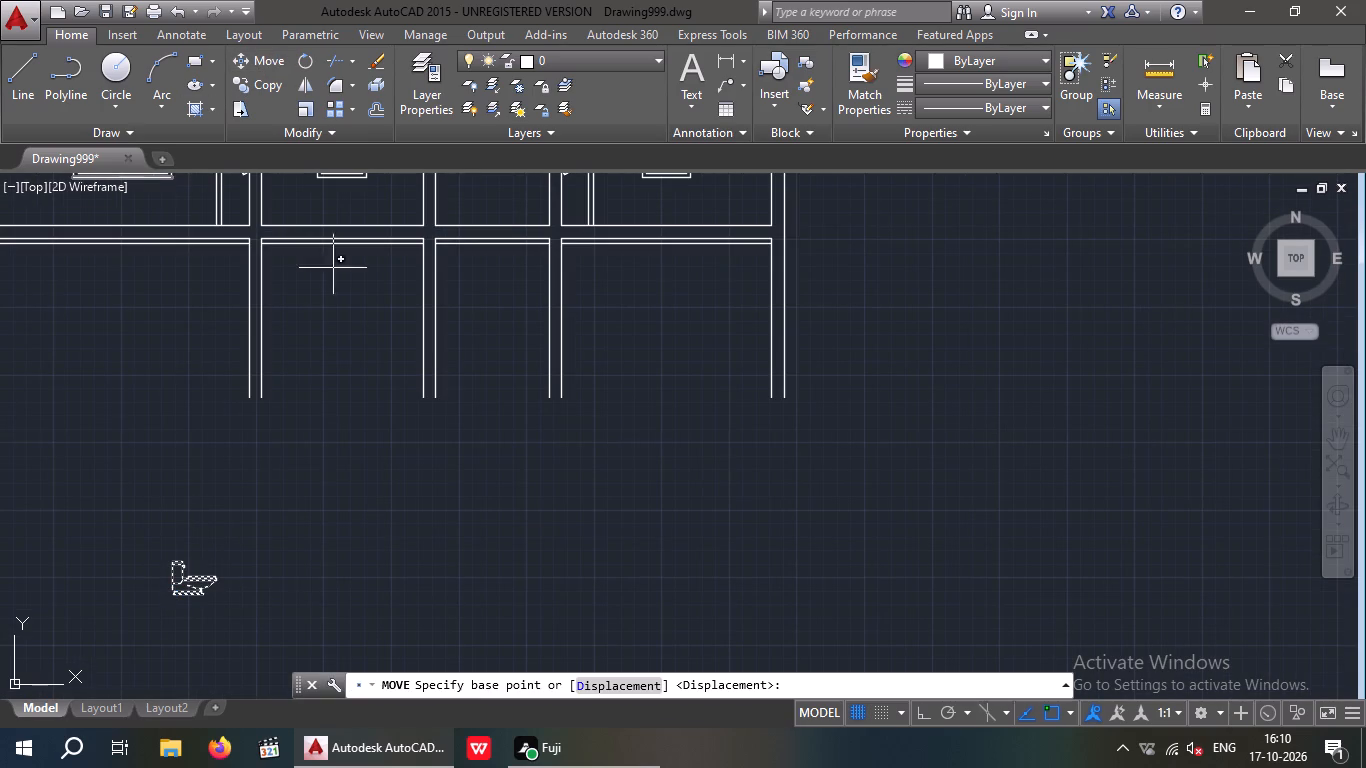
{"action": "scroll", "coordinate": [165, 599], "scroll_direction": "up", "scroll_amount": 3}
{"action": "scroll", "coordinate": [171, 583], "scroll_direction": "down", "scroll_amount": 2}
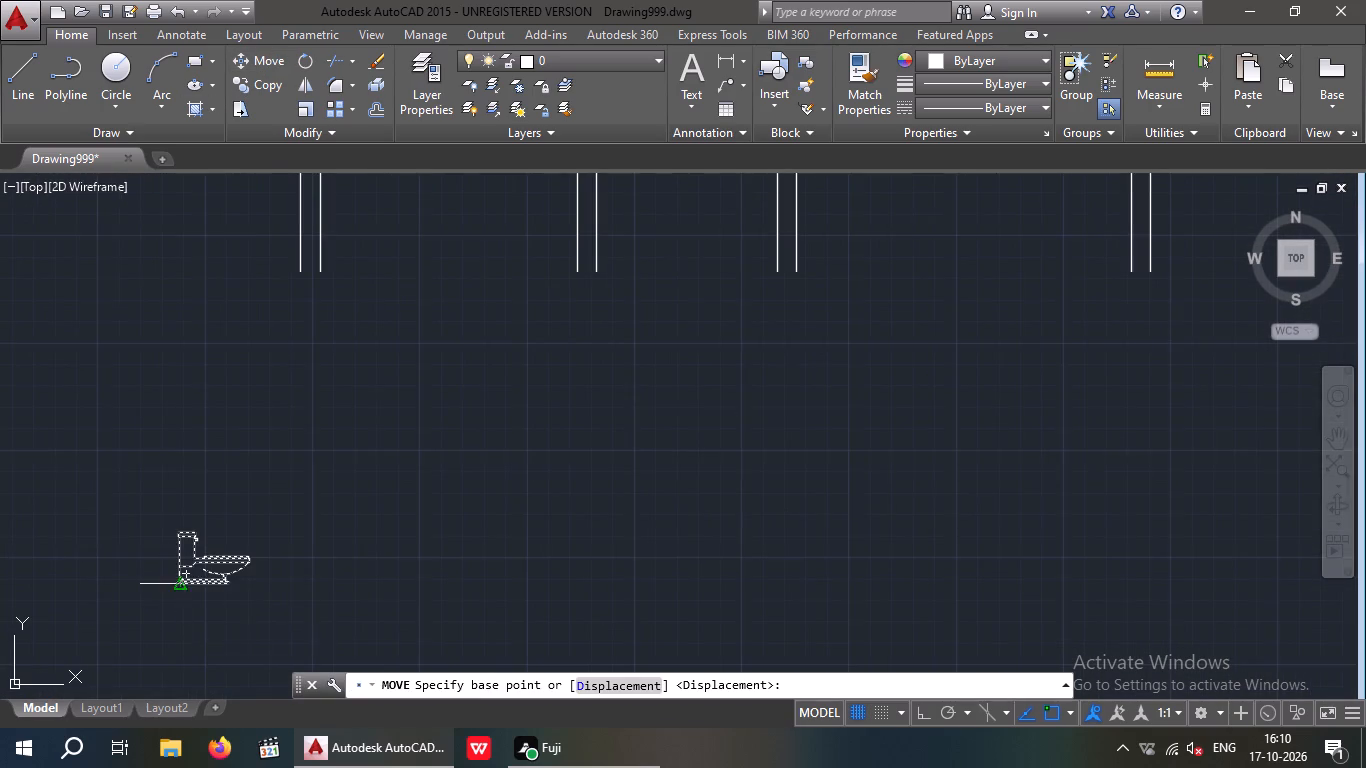
{"action": "scroll", "coordinate": [174, 576], "scroll_direction": "up", "scroll_amount": 2}
{"action": "left_click", "coordinate": [182, 597]}
{"action": "scroll", "coordinate": [258, 513], "scroll_direction": "down", "scroll_amount": 3}
{"action": "scroll", "coordinate": [408, 445], "scroll_direction": "down", "scroll_amount": 1}
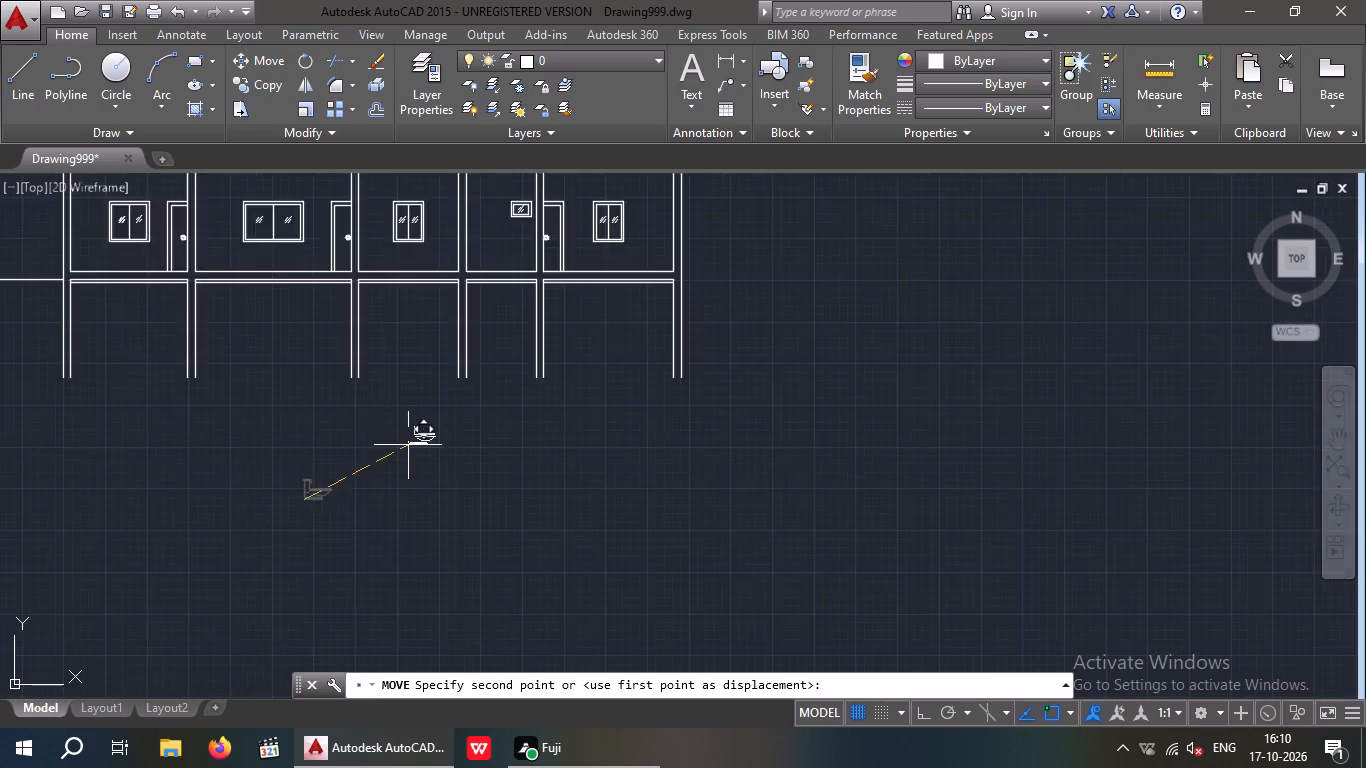
{"action": "scroll", "coordinate": [408, 445], "scroll_direction": "down", "scroll_amount": 1}
{"action": "middle_click_drag", "start_coordinate": [408, 444], "coordinate": [364, 561]}
{"action": "scroll", "coordinate": [401, 456], "scroll_direction": "up", "scroll_amount": 4}
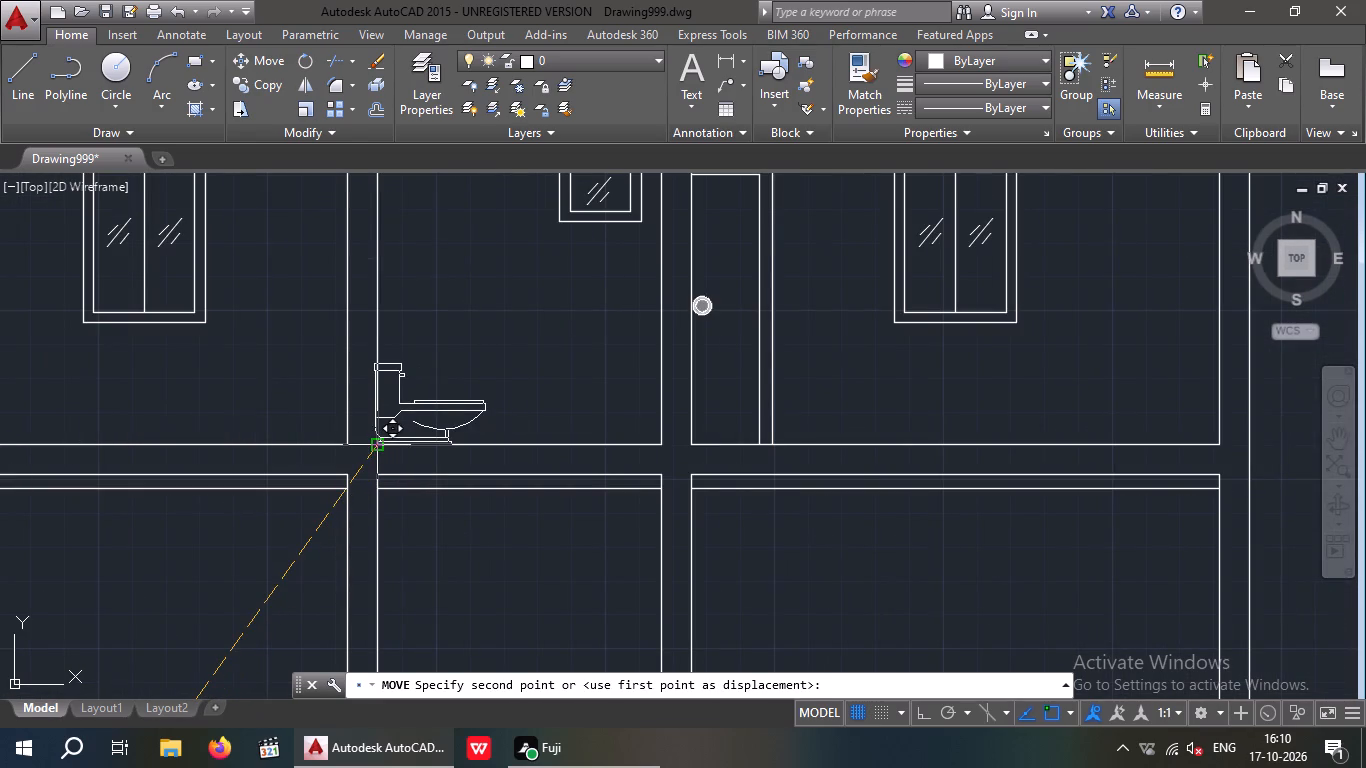
{"action": "left_click", "coordinate": [380, 444]}
{"action": "key", "text": "Escape"}
Move the toilet horizontally so the back edge of its tank lid sits flush against the narrow bay's wall line.
{"action": "scroll", "coordinate": [322, 484], "scroll_direction": "down", "scroll_amount": 1}
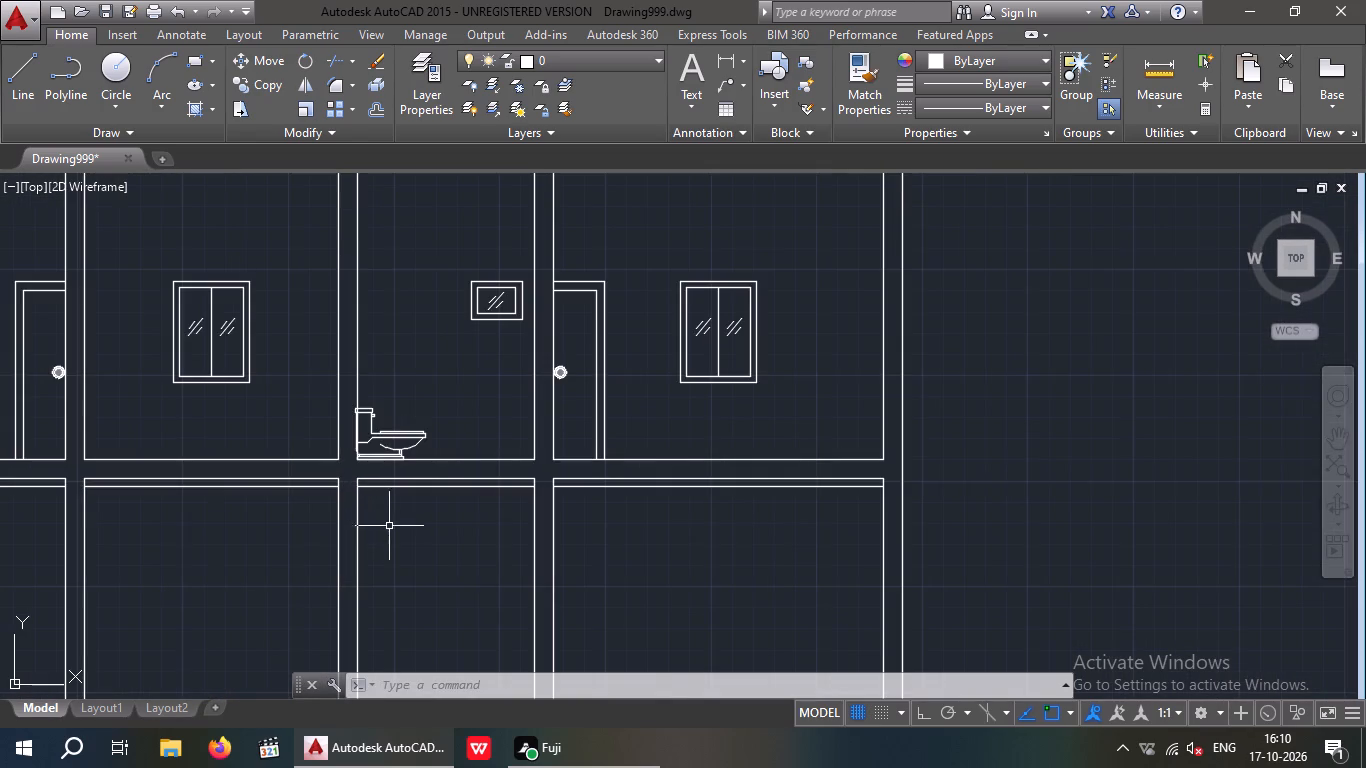
{"action": "scroll", "coordinate": [364, 455], "scroll_direction": "up", "scroll_amount": 3}
{"action": "left_click_drag", "start_coordinate": [606, 417], "coordinate": [530, 435]}
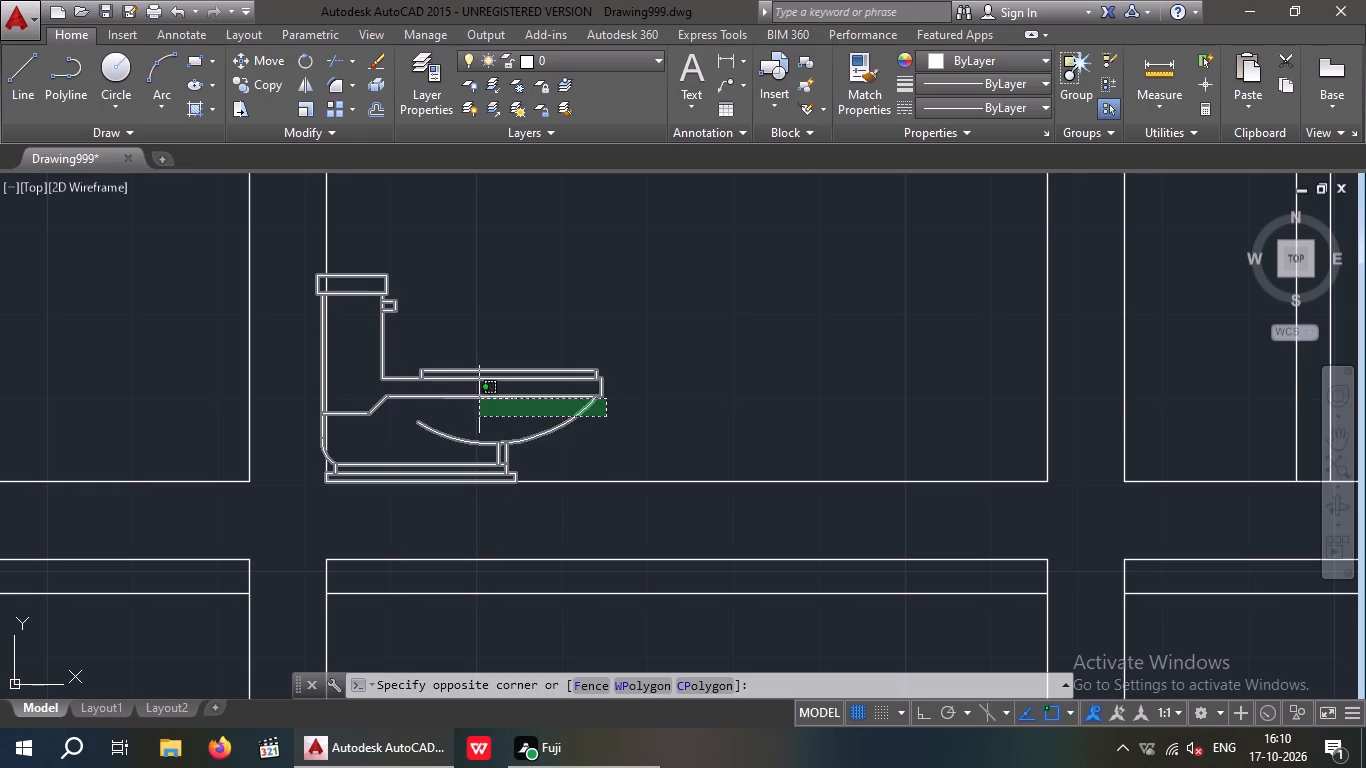
{"action": "left_click", "coordinate": [480, 351]}
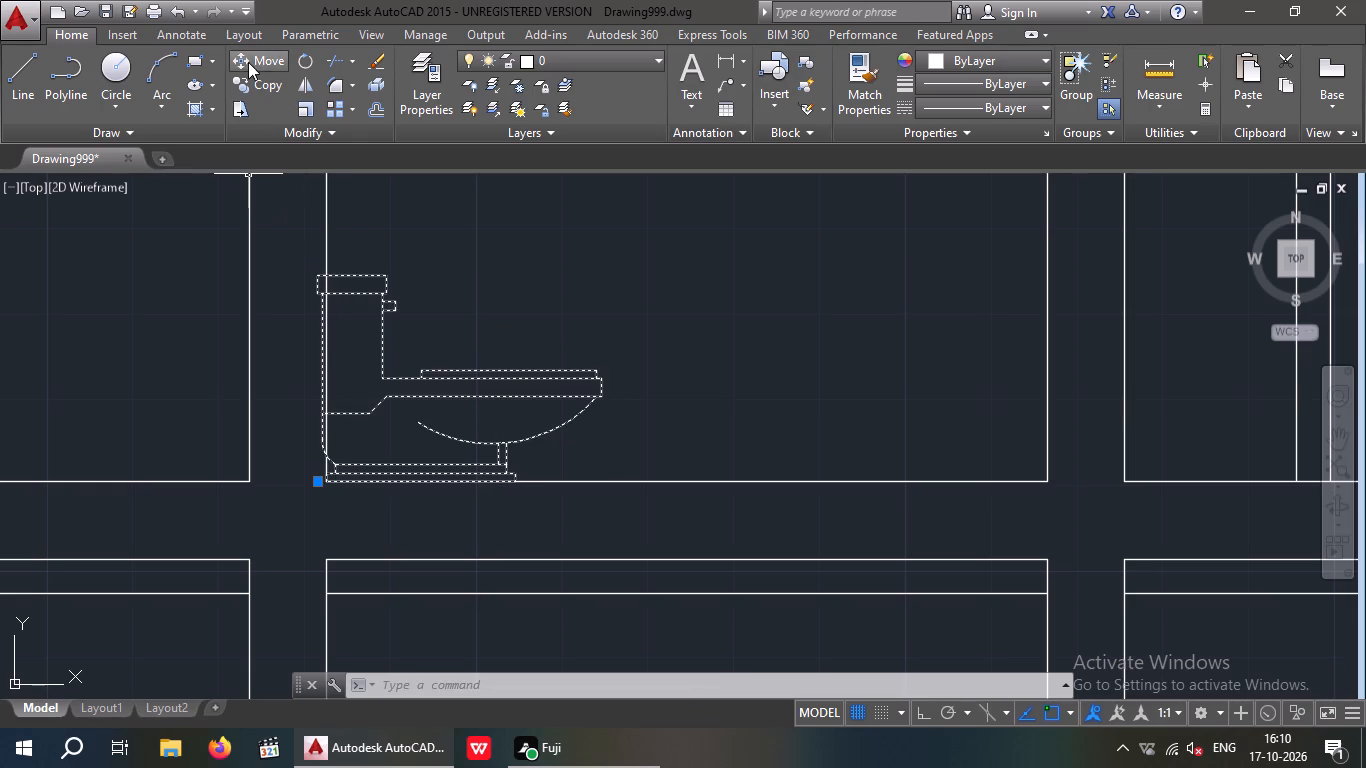
{"action": "left_click", "coordinate": [252, 55]}
{"action": "scroll", "coordinate": [296, 288], "scroll_direction": "up", "scroll_amount": 4}
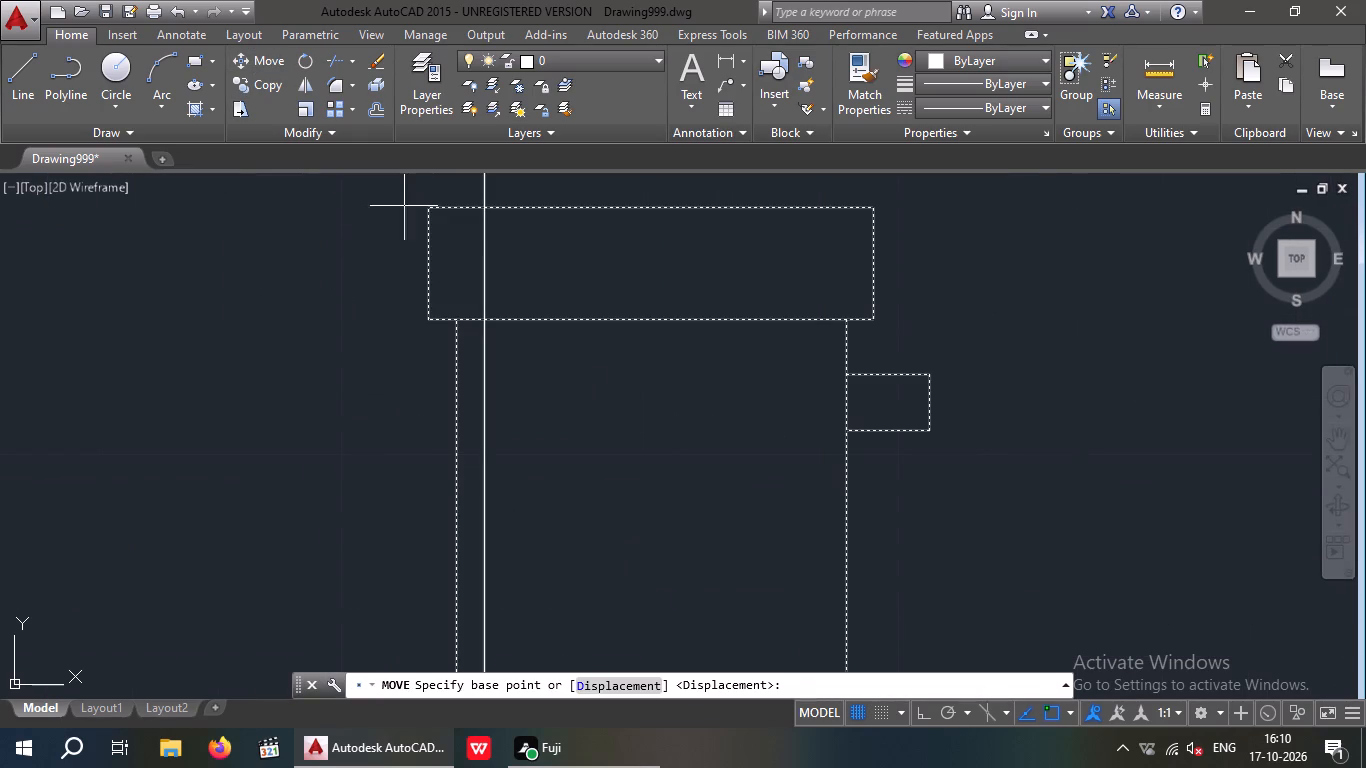
{"action": "left_click", "coordinate": [424, 207]}
{"action": "left_click", "coordinate": [482, 210]}
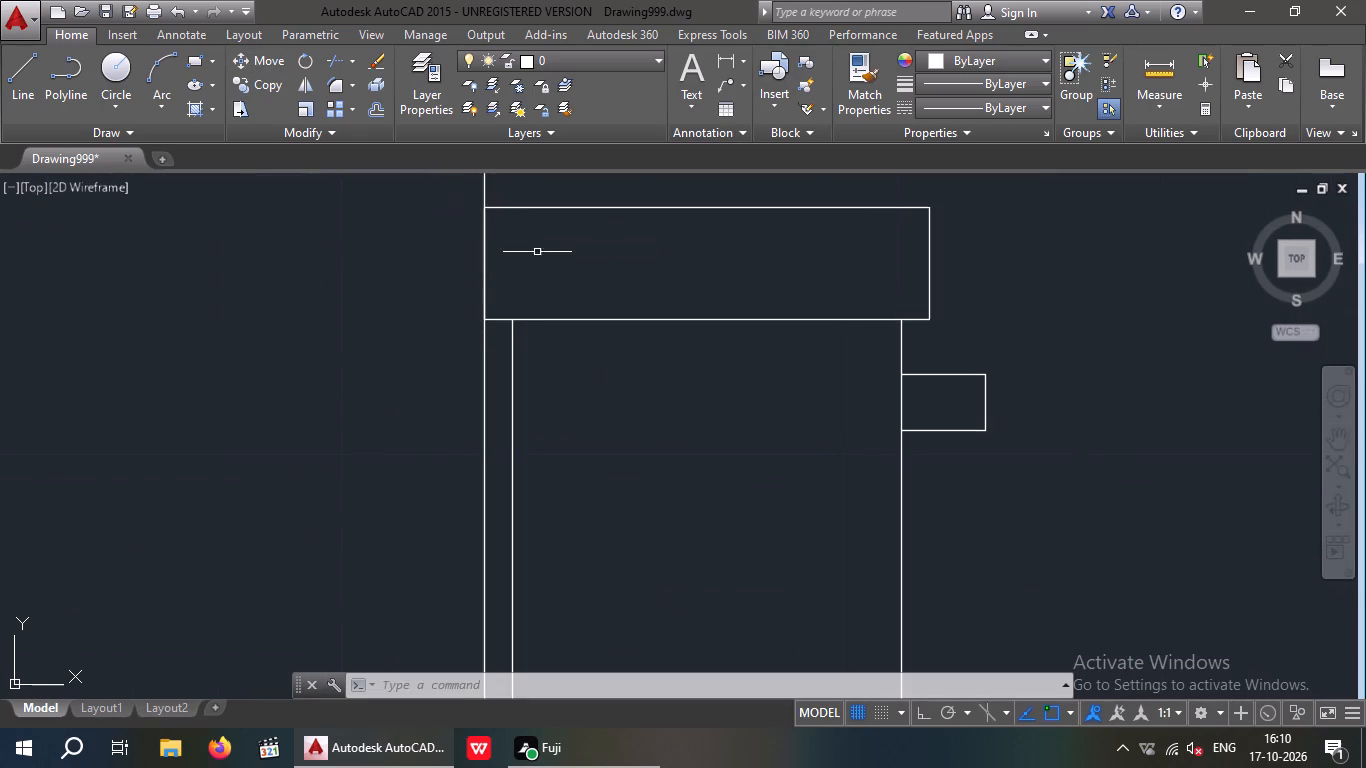
Examine the whole building drawing, from the upper storey's bays to the columns extending below the floor.
{"action": "scroll", "coordinate": [548, 237], "scroll_direction": "down", "scroll_amount": 4}
{"action": "key", "text": "Escape"}
{"action": "scroll", "coordinate": [701, 272], "scroll_direction": "down", "scroll_amount": 2}
{"action": "middle_click_drag", "start_coordinate": [693, 273], "coordinate": [628, 286]}
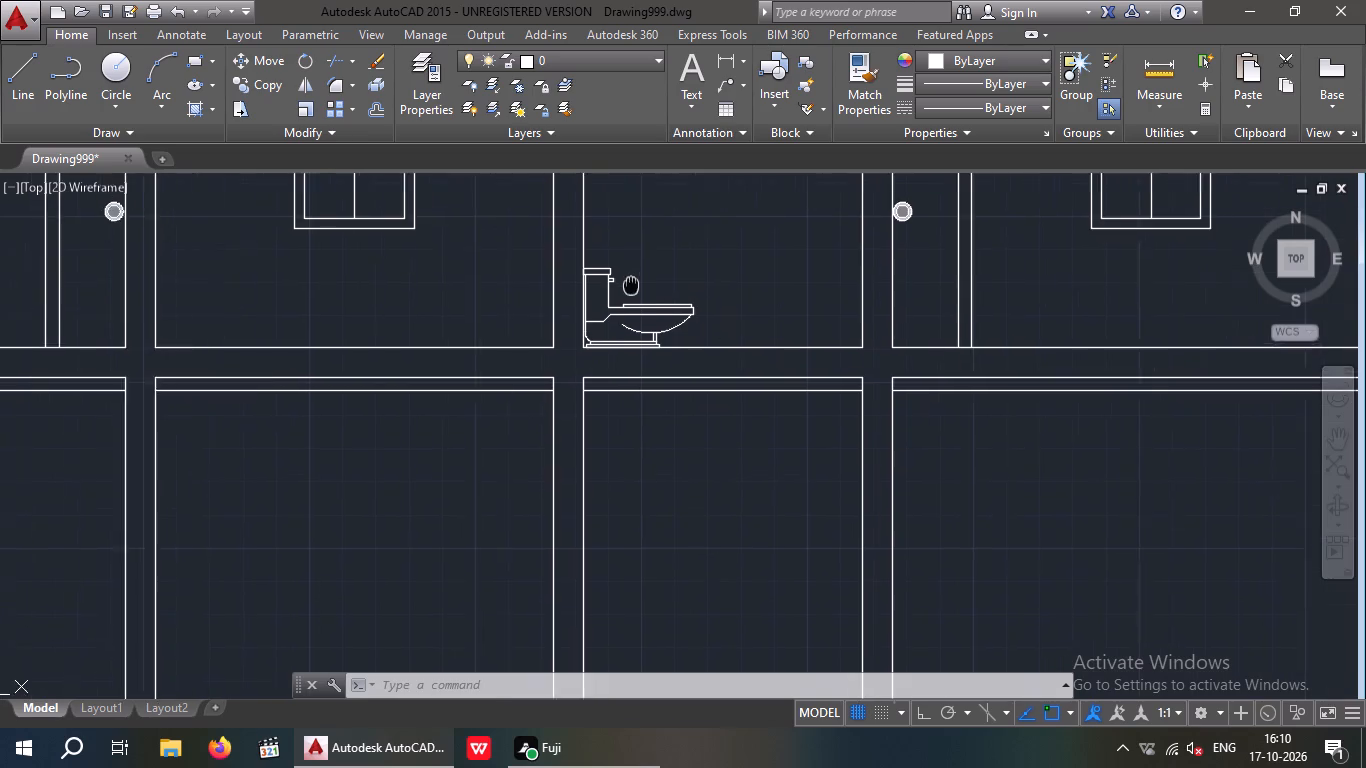
{"action": "middle_click_drag", "start_coordinate": [628, 286], "coordinate": [581, 290]}
{"action": "scroll", "coordinate": [652, 255], "scroll_direction": "down", "scroll_amount": 3}
{"action": "middle_click_drag", "start_coordinate": [644, 277], "coordinate": [584, 313]}
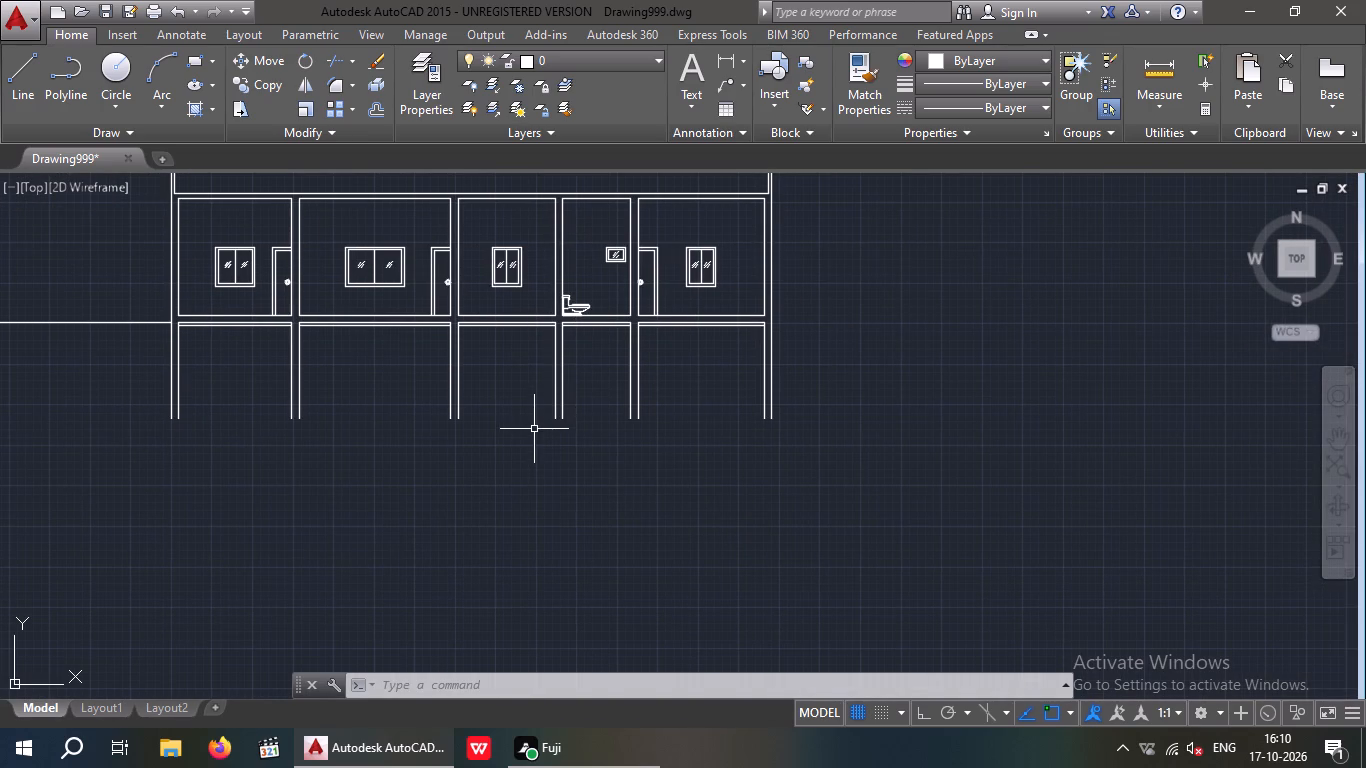
{"action": "scroll", "coordinate": [546, 420], "scroll_direction": "down", "scroll_amount": 1}
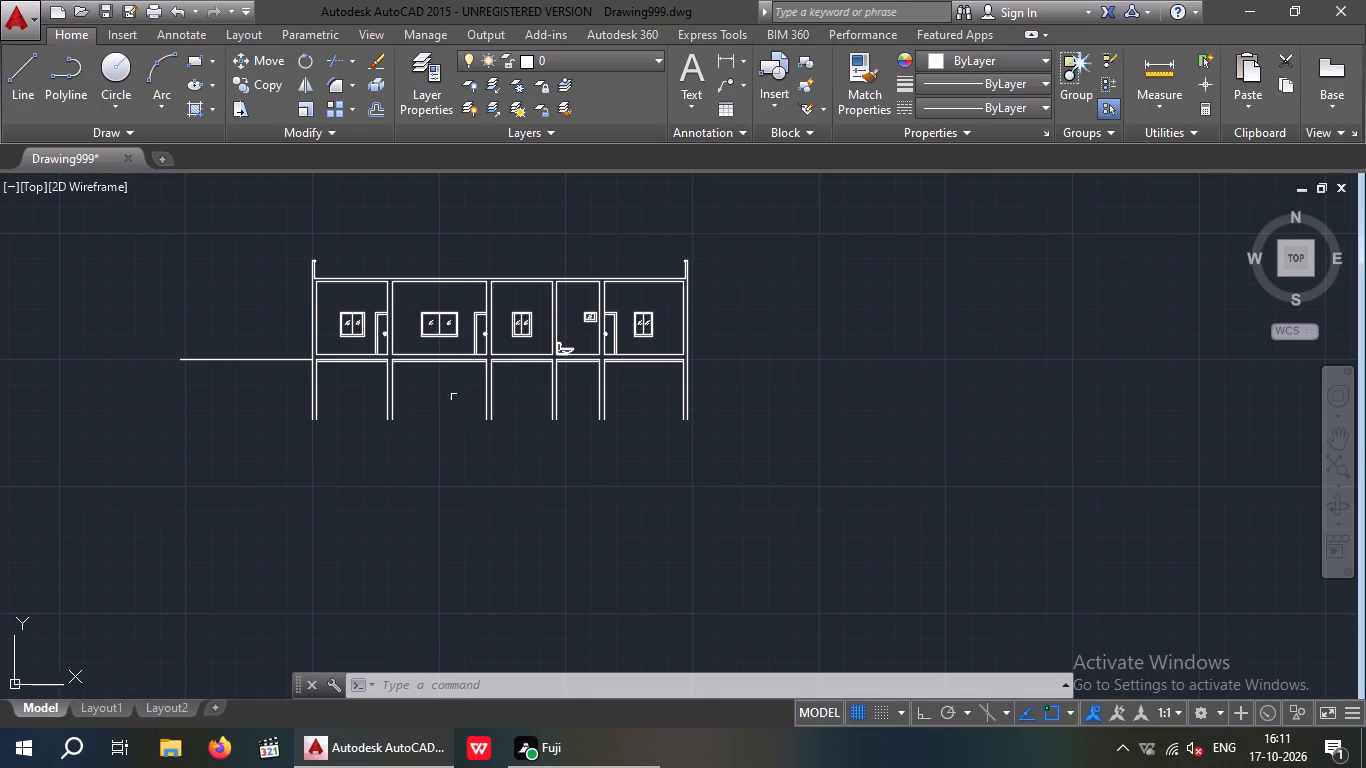
{"action": "scroll", "coordinate": [297, 390], "scroll_direction": "up", "scroll_amount": 3}
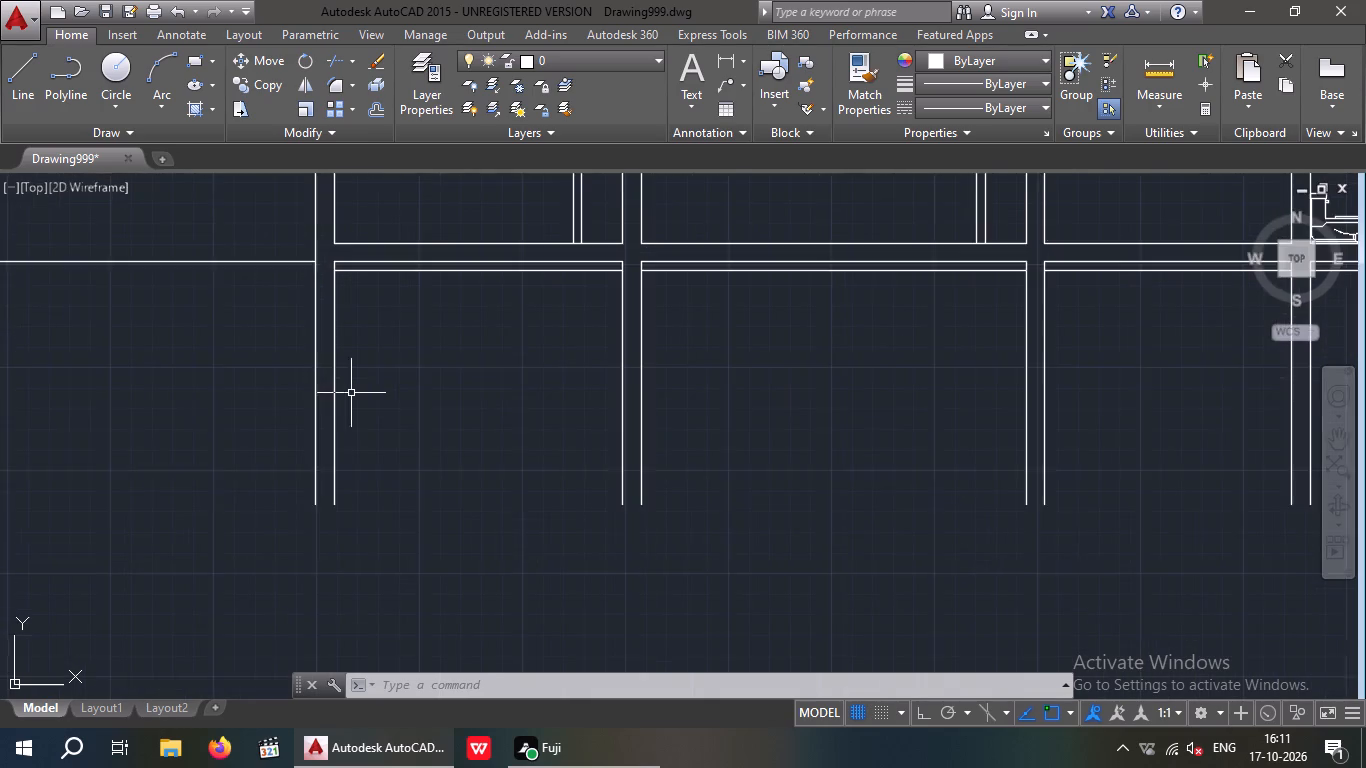
{"action": "scroll", "coordinate": [351, 393], "scroll_direction": "down", "scroll_amount": 2}
{"action": "key", "text": "Escape"}
{"action": "key", "text": "Escape"}
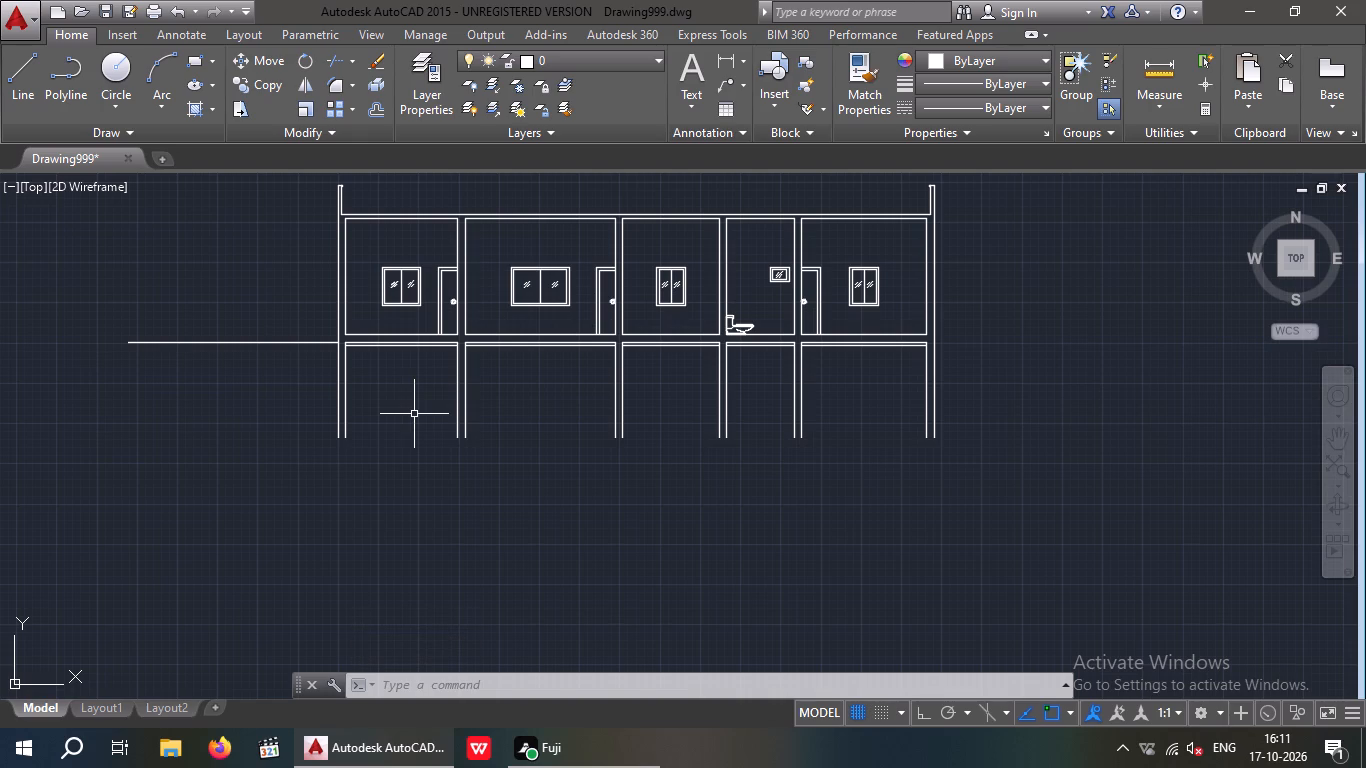
{"action": "key", "text": "Escape"}
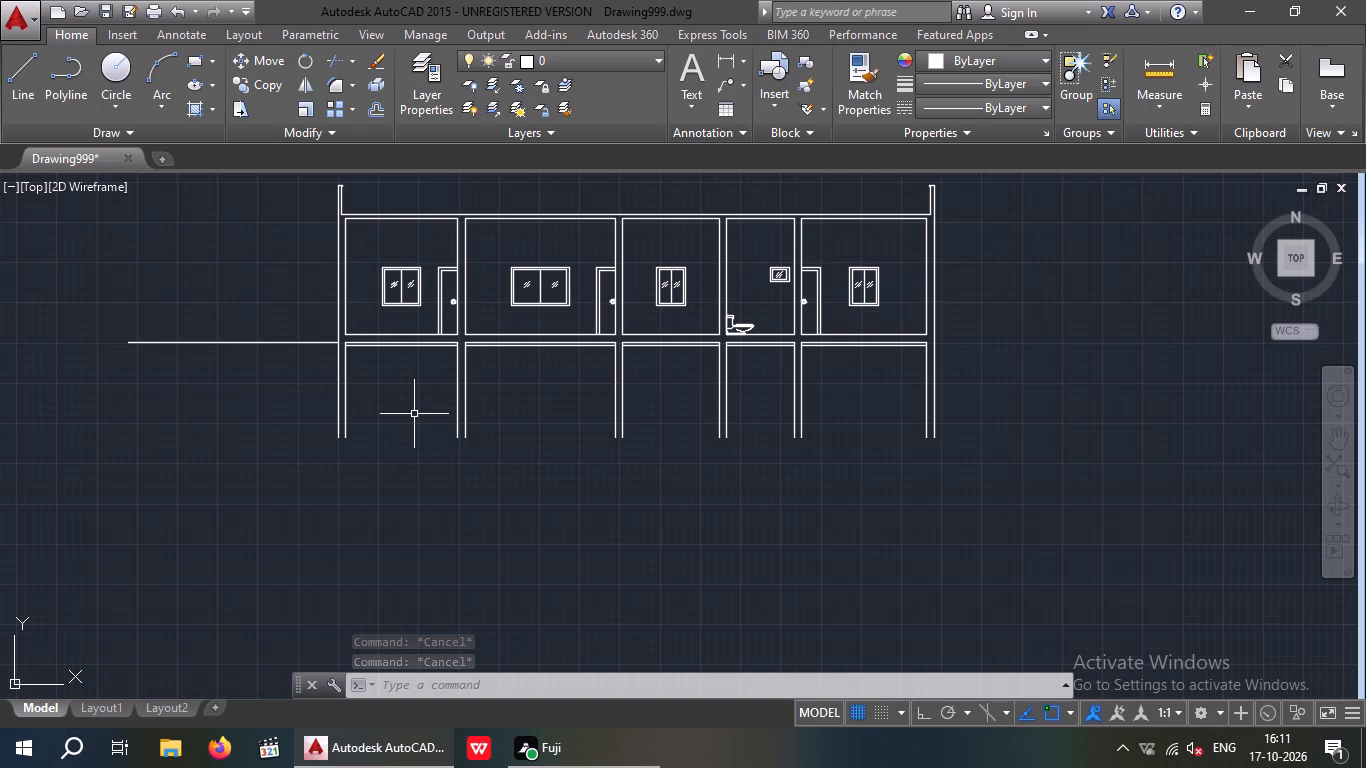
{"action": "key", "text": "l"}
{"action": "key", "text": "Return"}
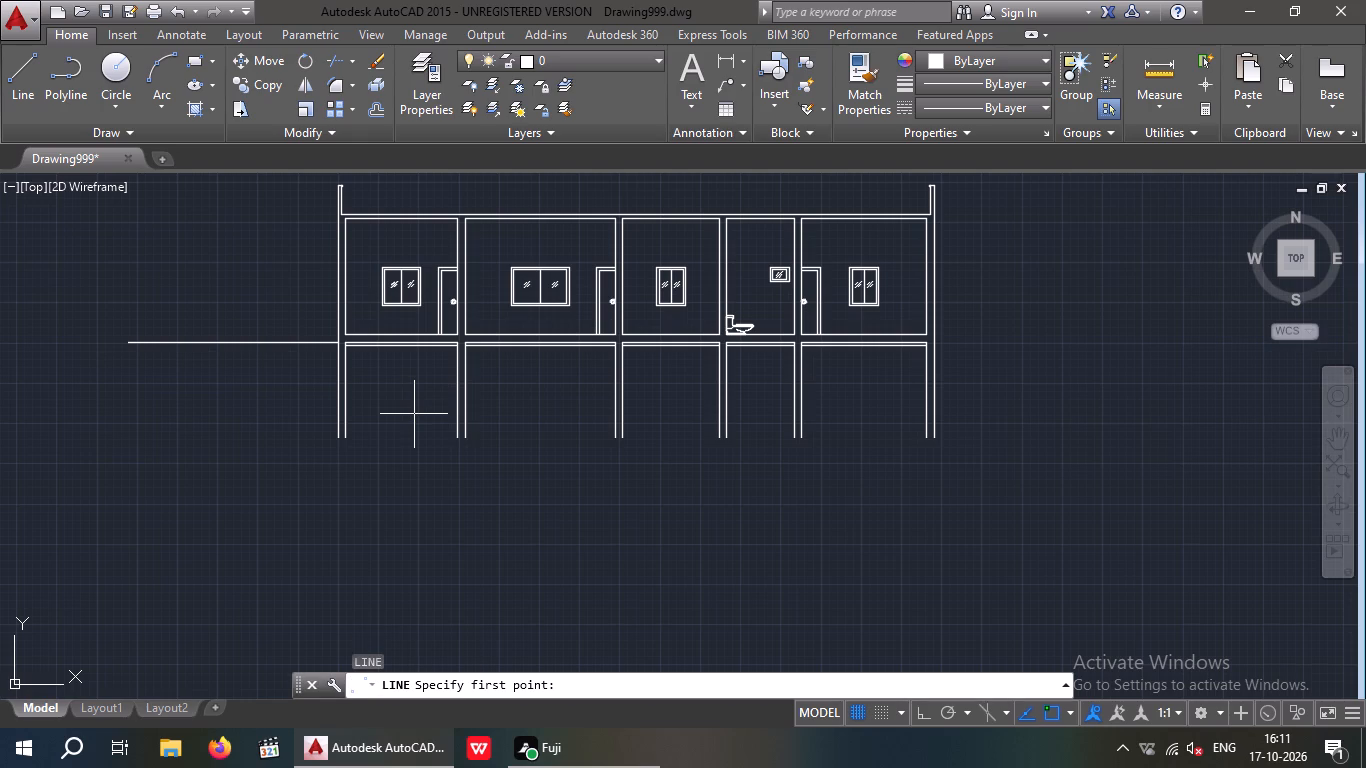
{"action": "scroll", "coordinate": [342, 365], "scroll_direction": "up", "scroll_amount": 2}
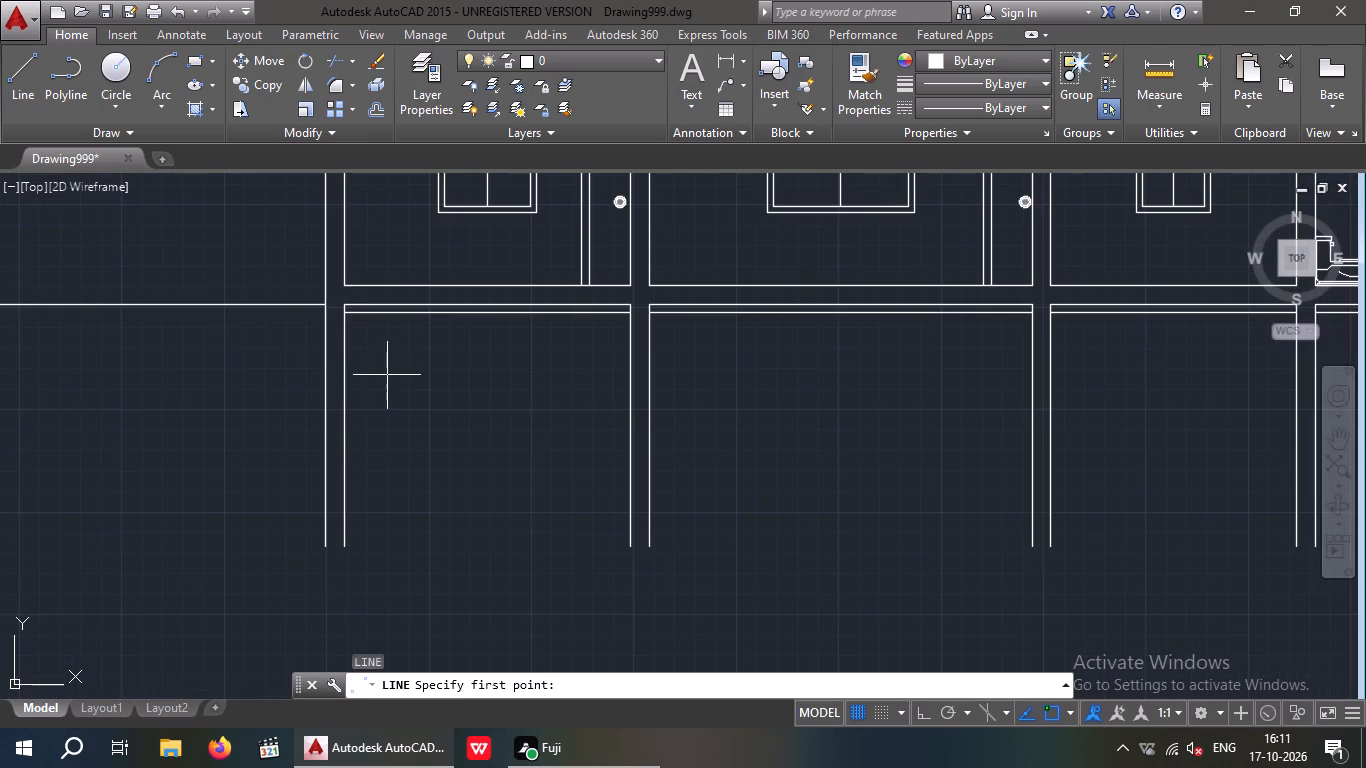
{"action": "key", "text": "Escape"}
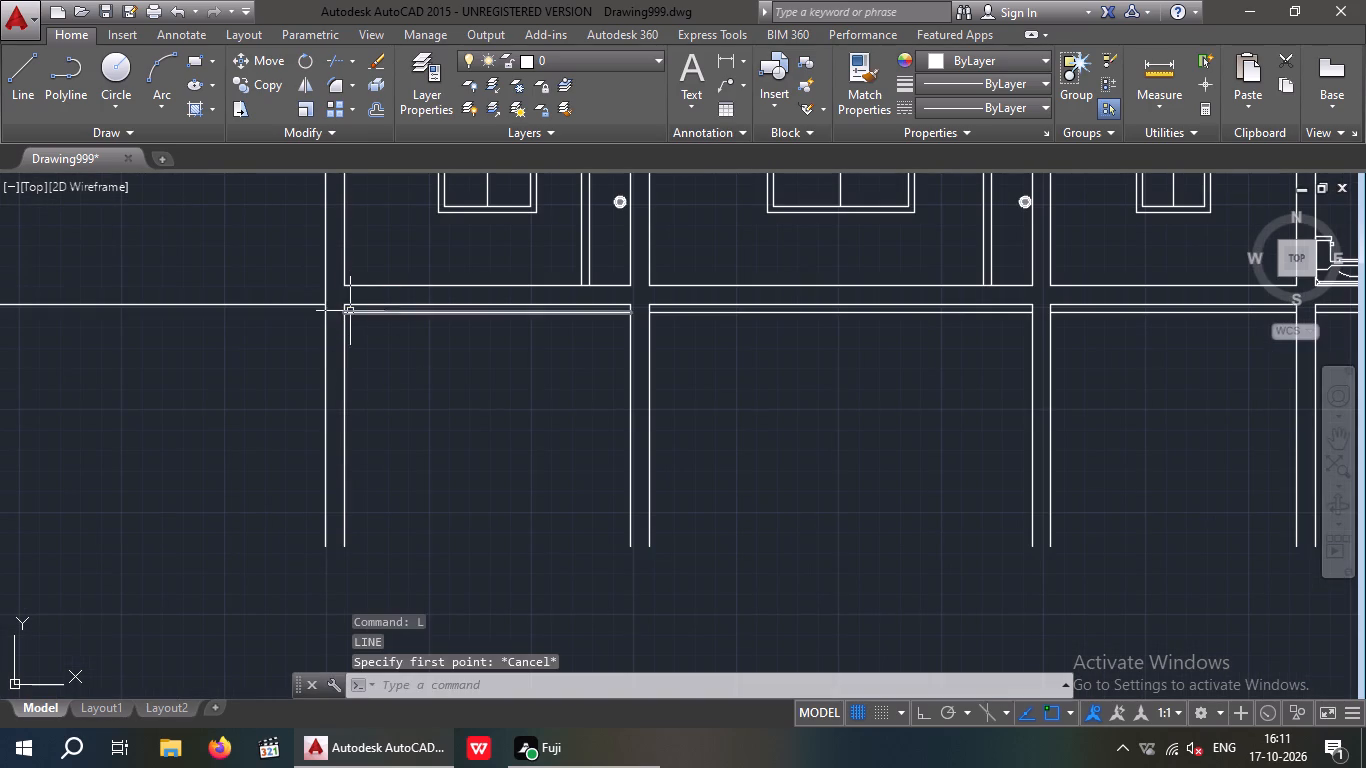
With Ortho on, draw the footing's outer half from the end column's outer face, 4' below the ground line: 2' out, 1'6" down, back to the column.
{"action": "left_click", "coordinate": [23, 68]}
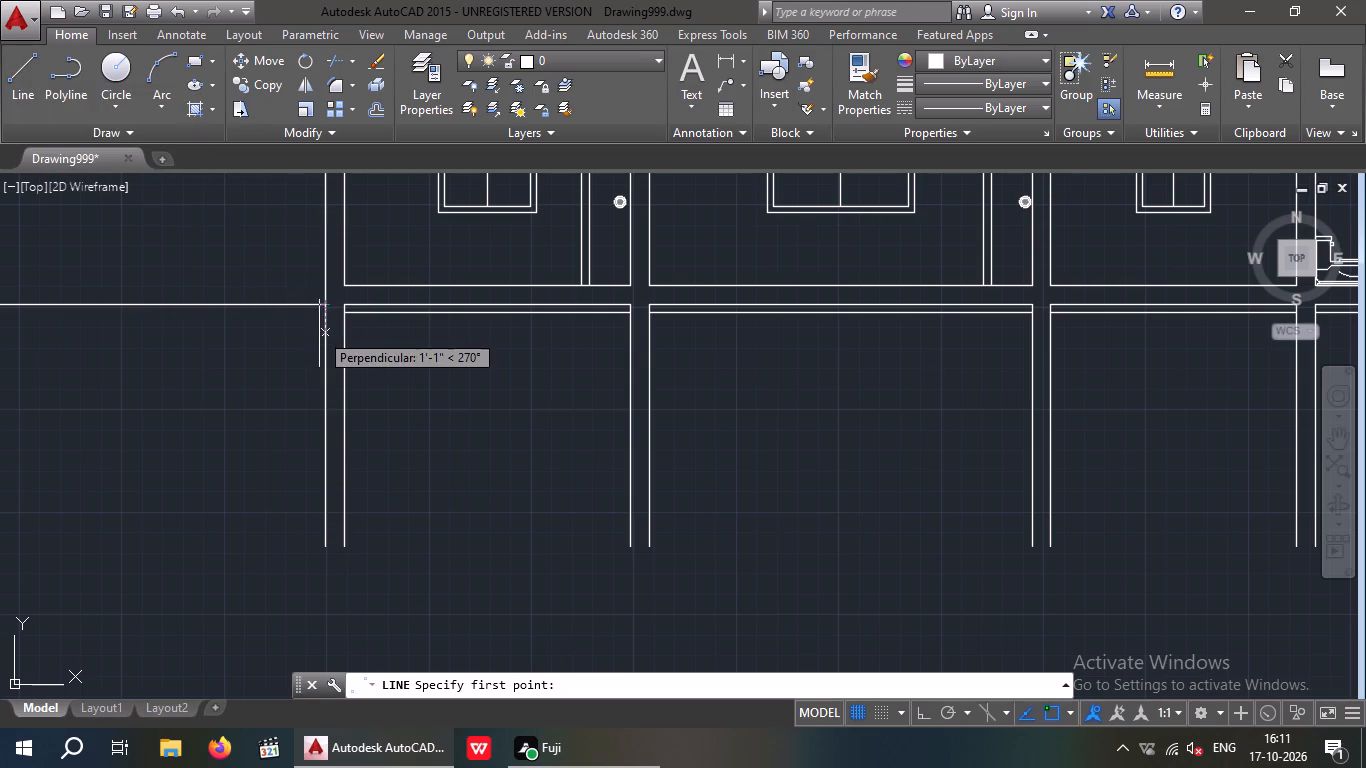
{"action": "left_click", "coordinate": [323, 402]}
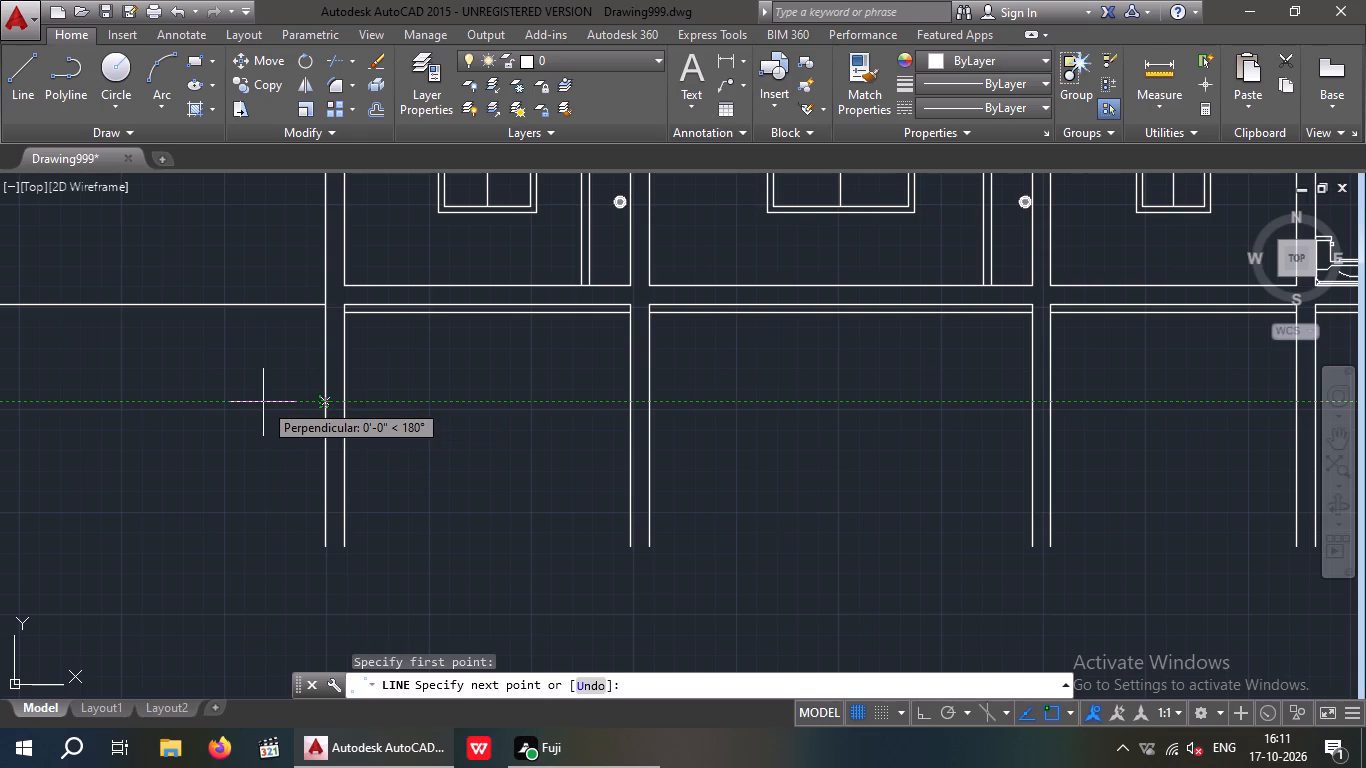
{"action": "key", "text": "2"}
{"action": "key", "text": "apostrophe"}
{"action": "key", "text": "Return"}
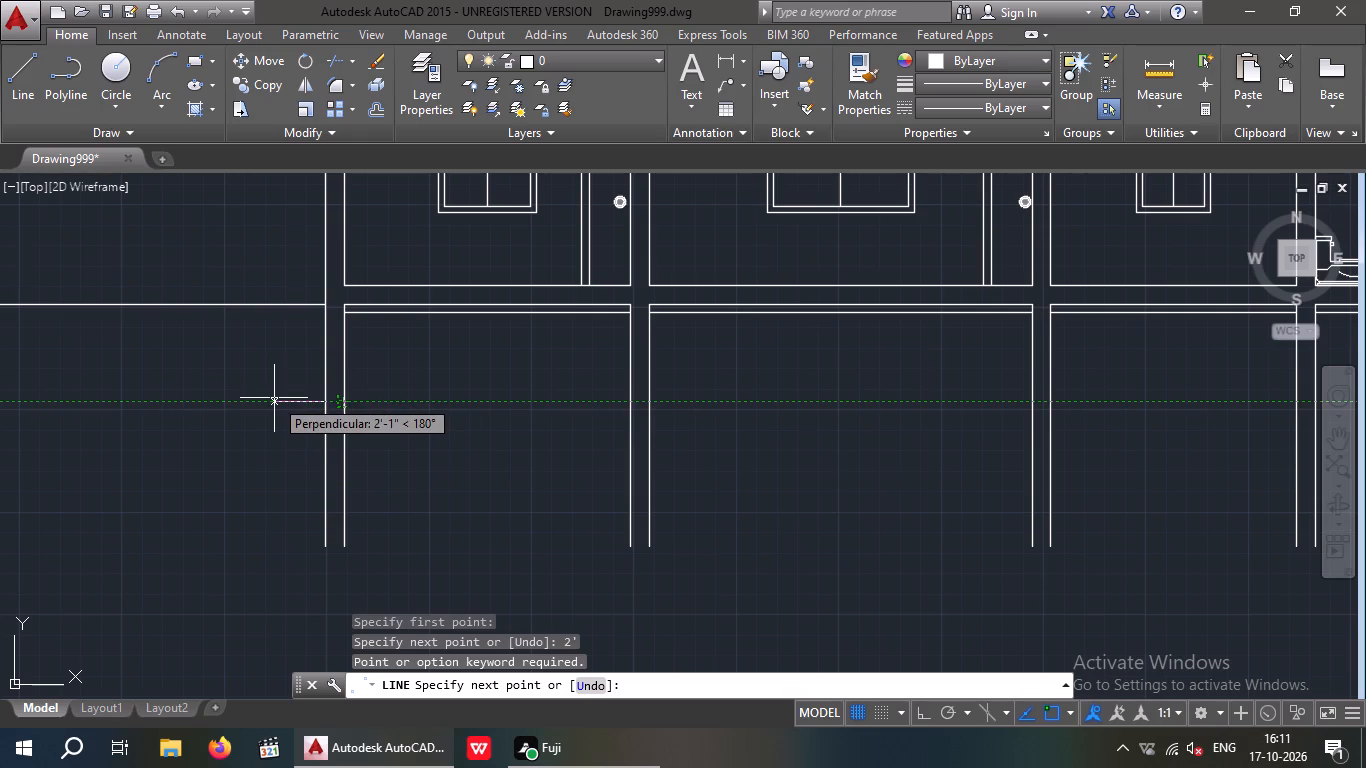
{"action": "key", "text": "F8"}
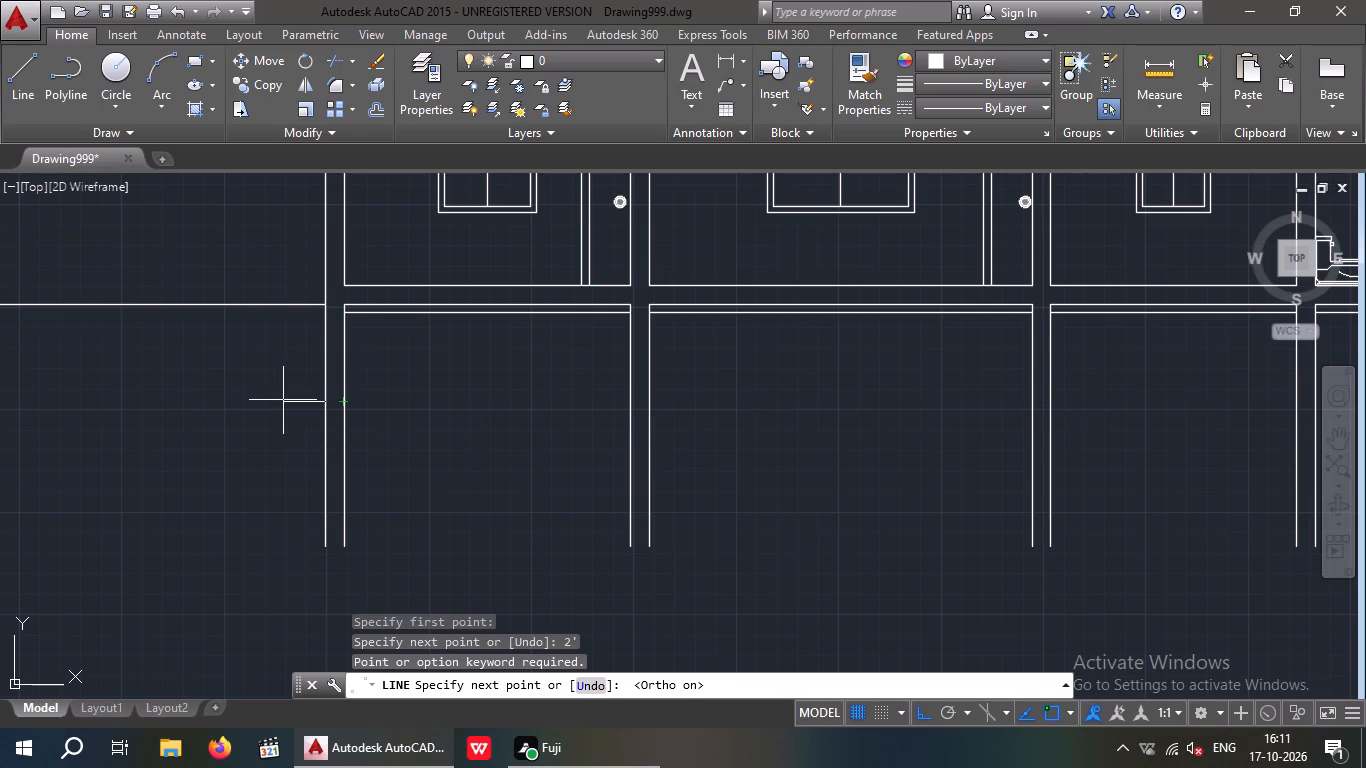
{"action": "type", "text": "2'"}
{"action": "key", "text": "Return"}
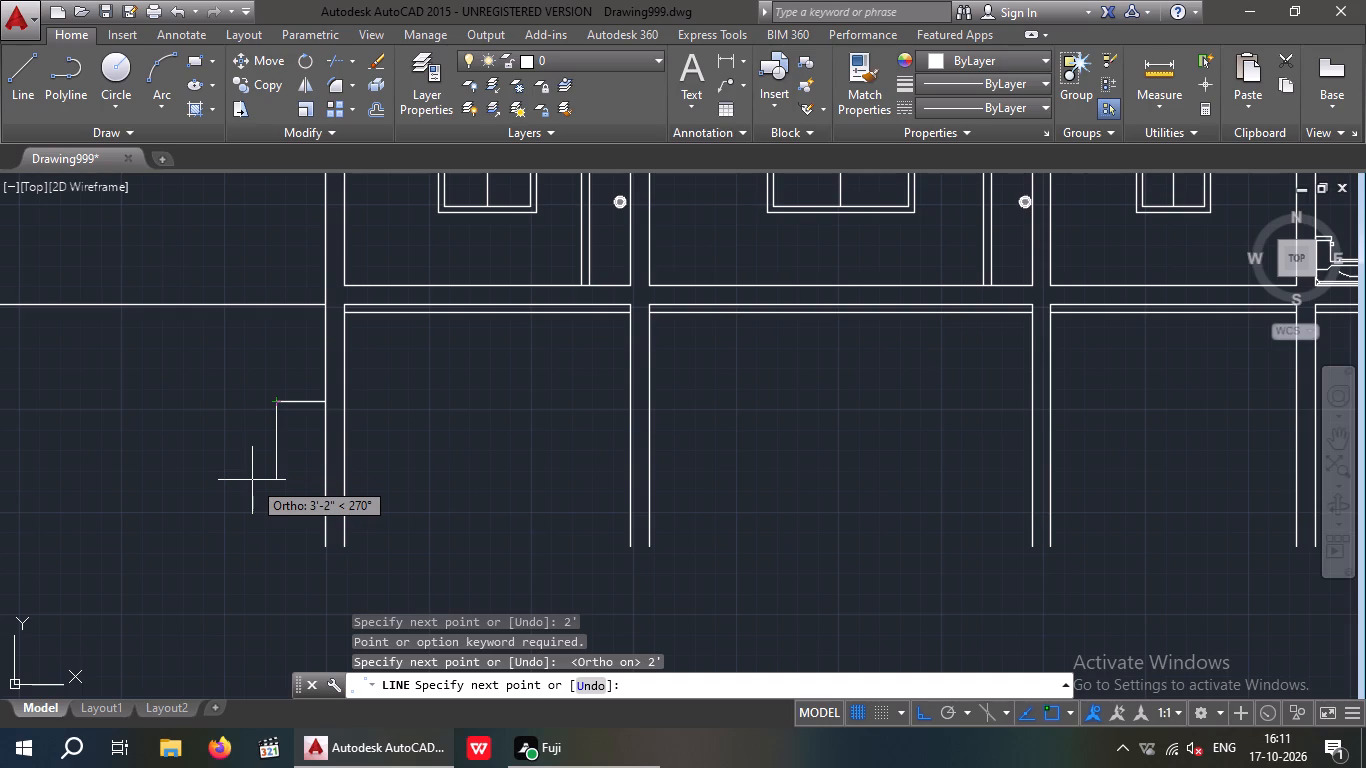
{"action": "type", "text": "1'"}
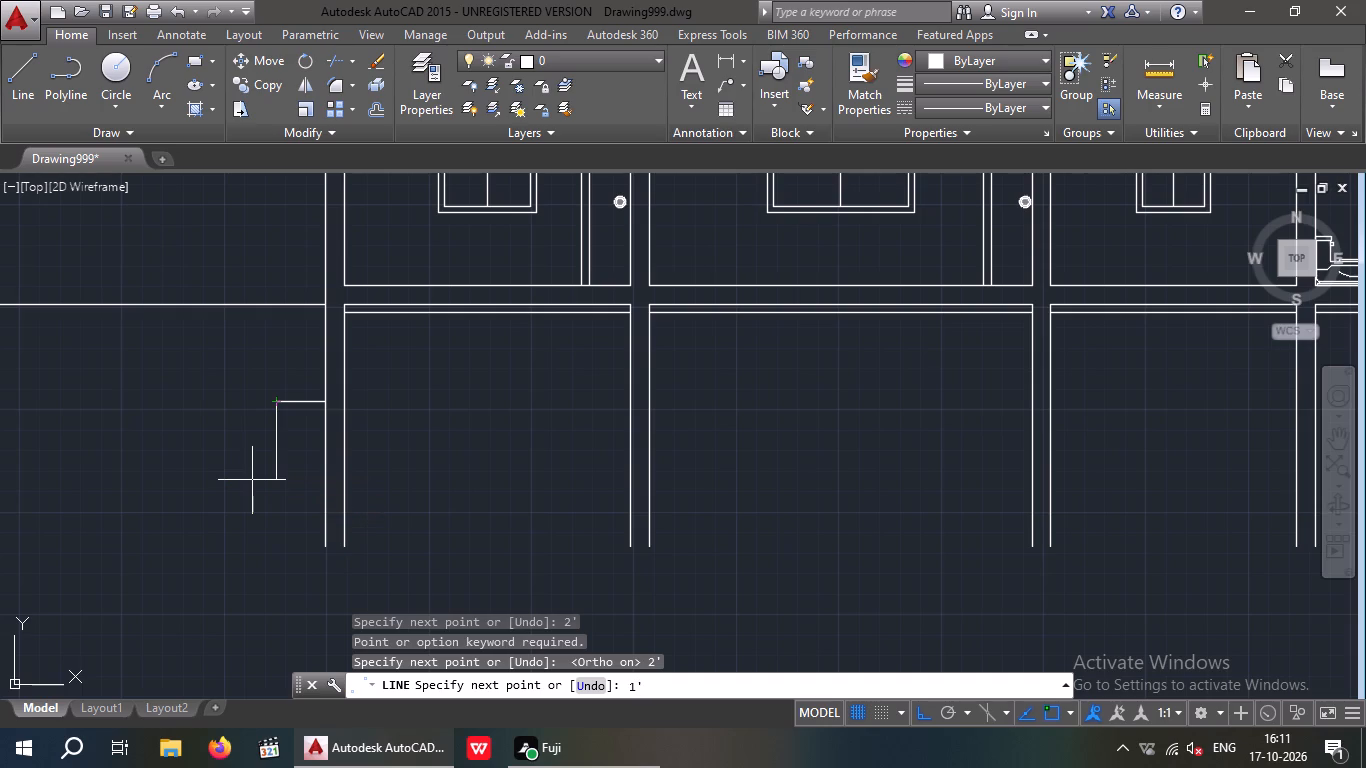
{"action": "key", "text": "6"}
{"action": "key", "text": "shift+quotedbl"}
{"action": "key", "text": "Return"}
{"action": "left_click", "coordinate": [323, 441]}
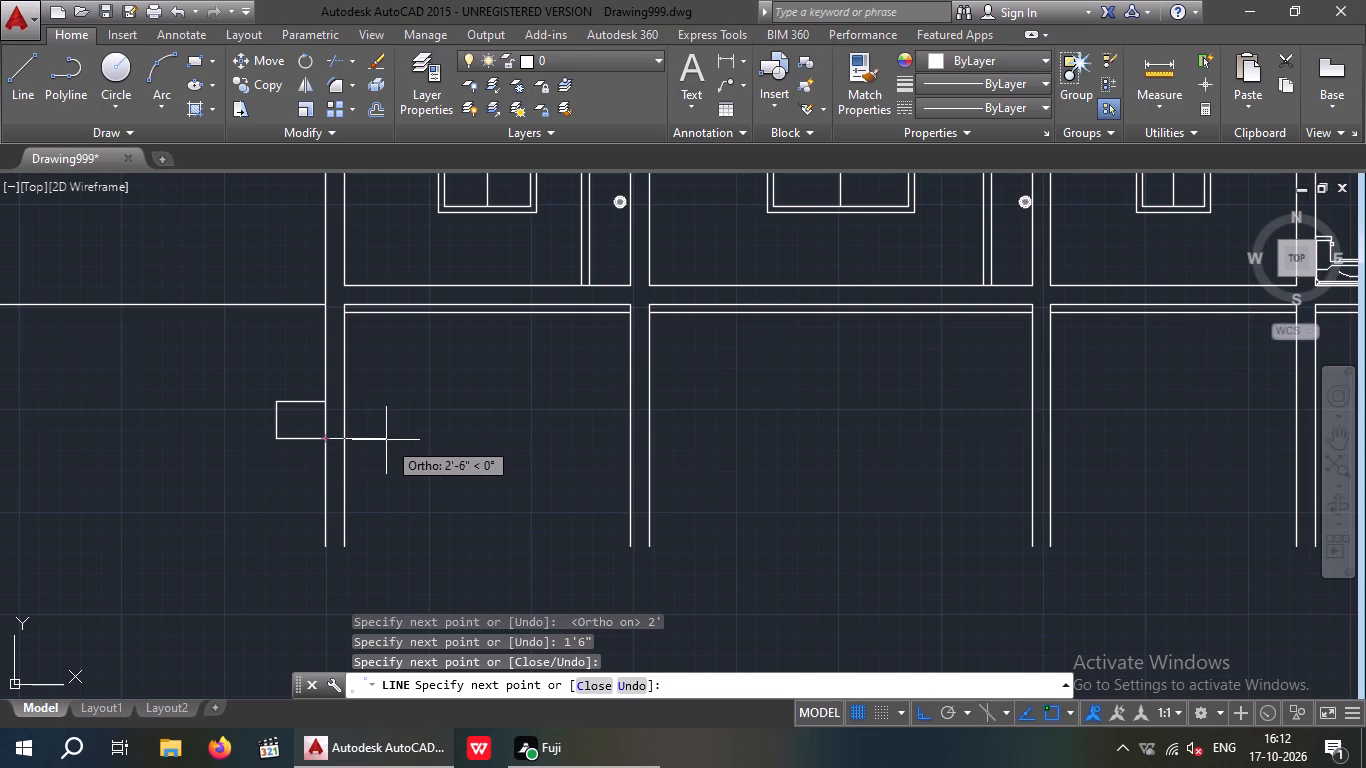
{"action": "key", "text": "Escape"}
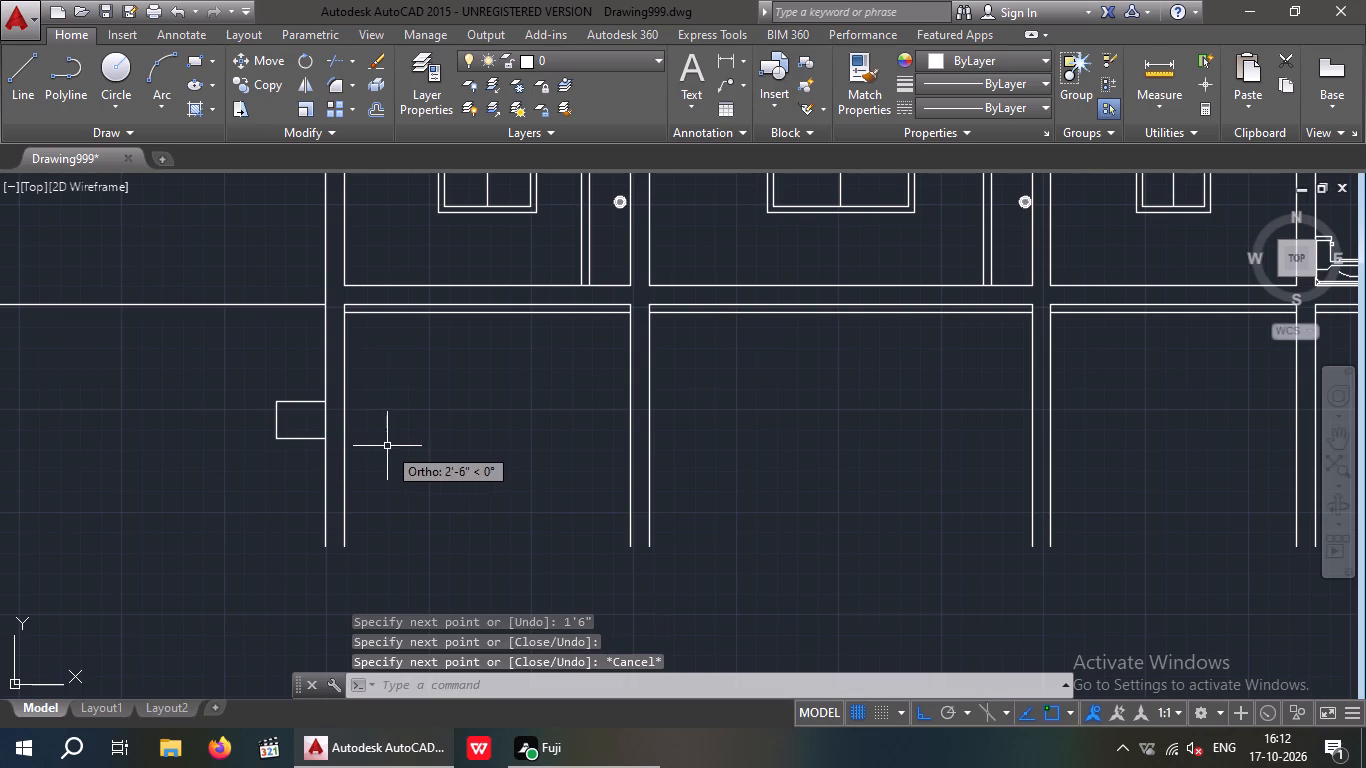
Draw the footing's inner half from the end column's inner face, level with the outer half's base: 2' inward, 1'6" up, back to the column.
{"action": "left_click", "coordinate": [15, 86]}
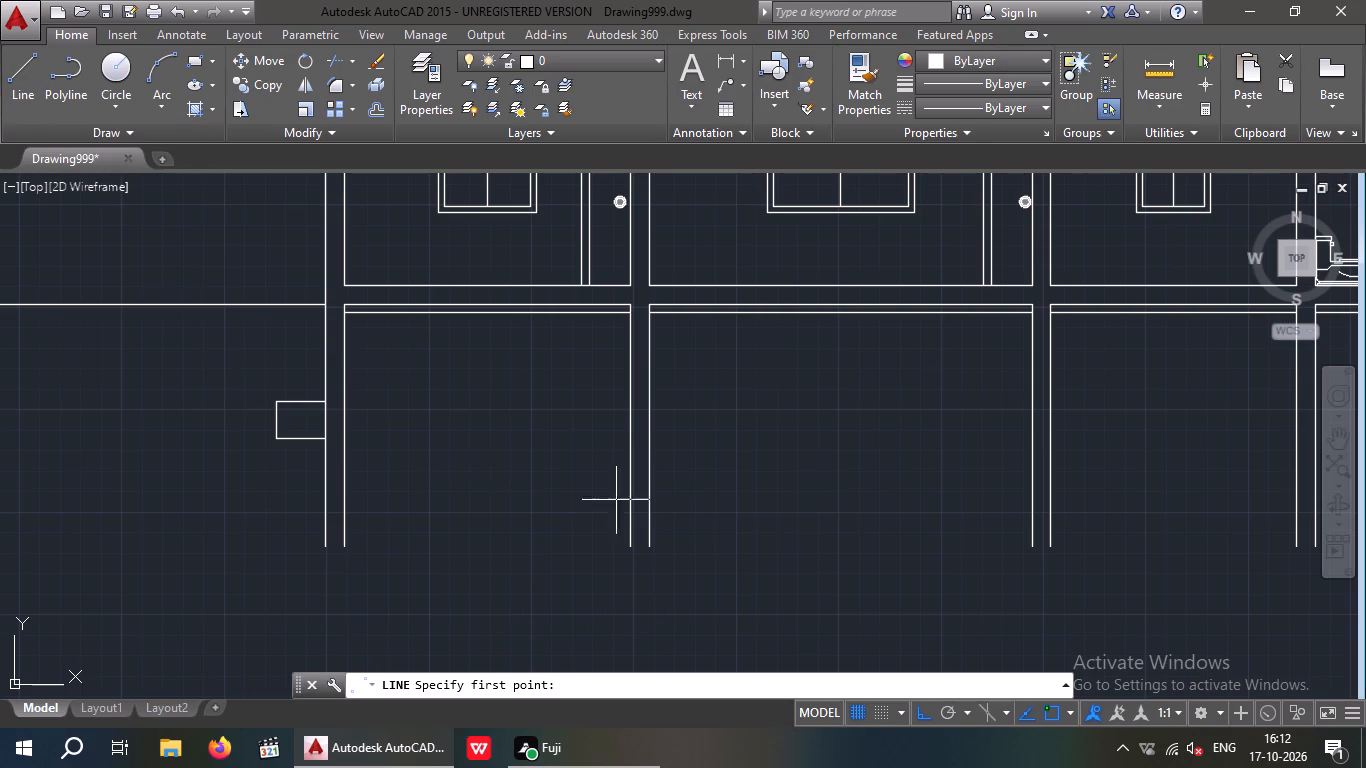
{"action": "scroll", "coordinate": [304, 449], "scroll_direction": "up", "scroll_amount": 2}
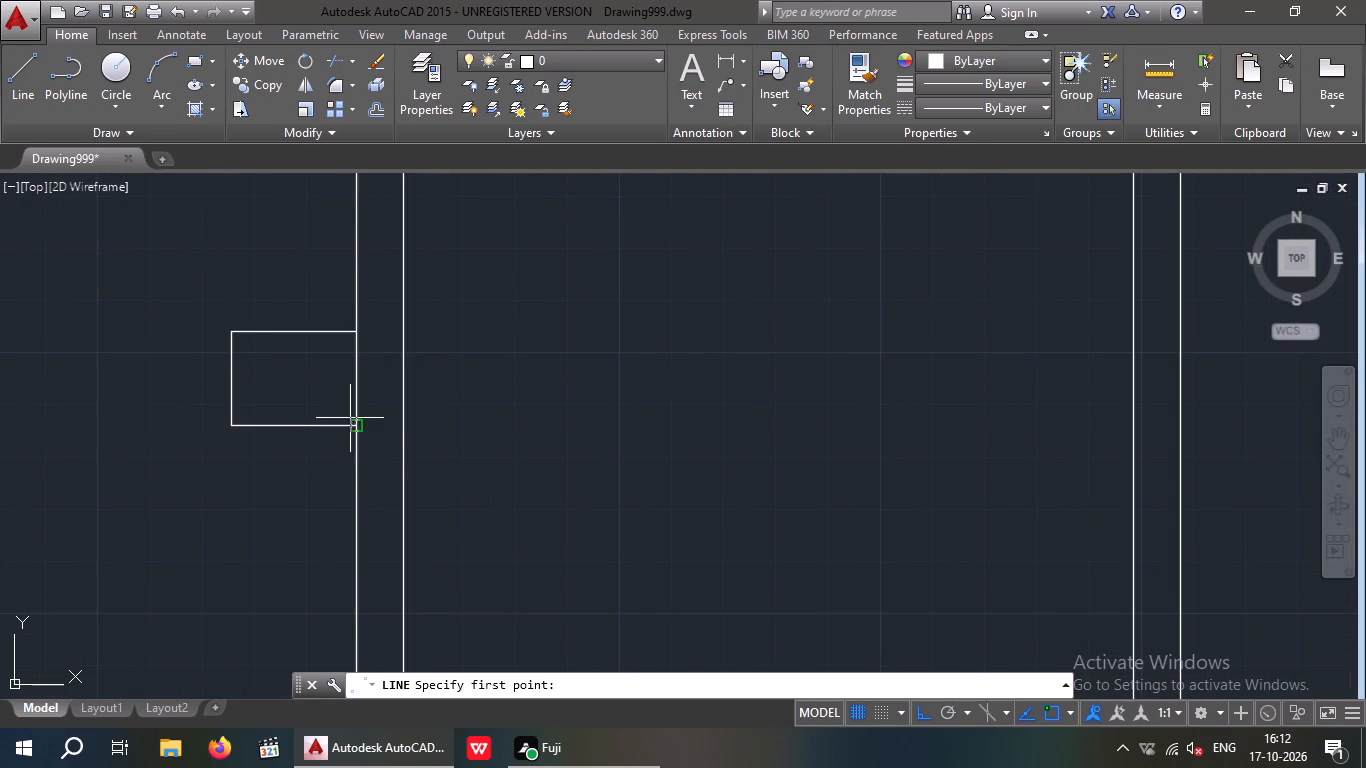
{"action": "left_click_drag", "start_coordinate": [403, 427], "coordinate": [423, 432]}
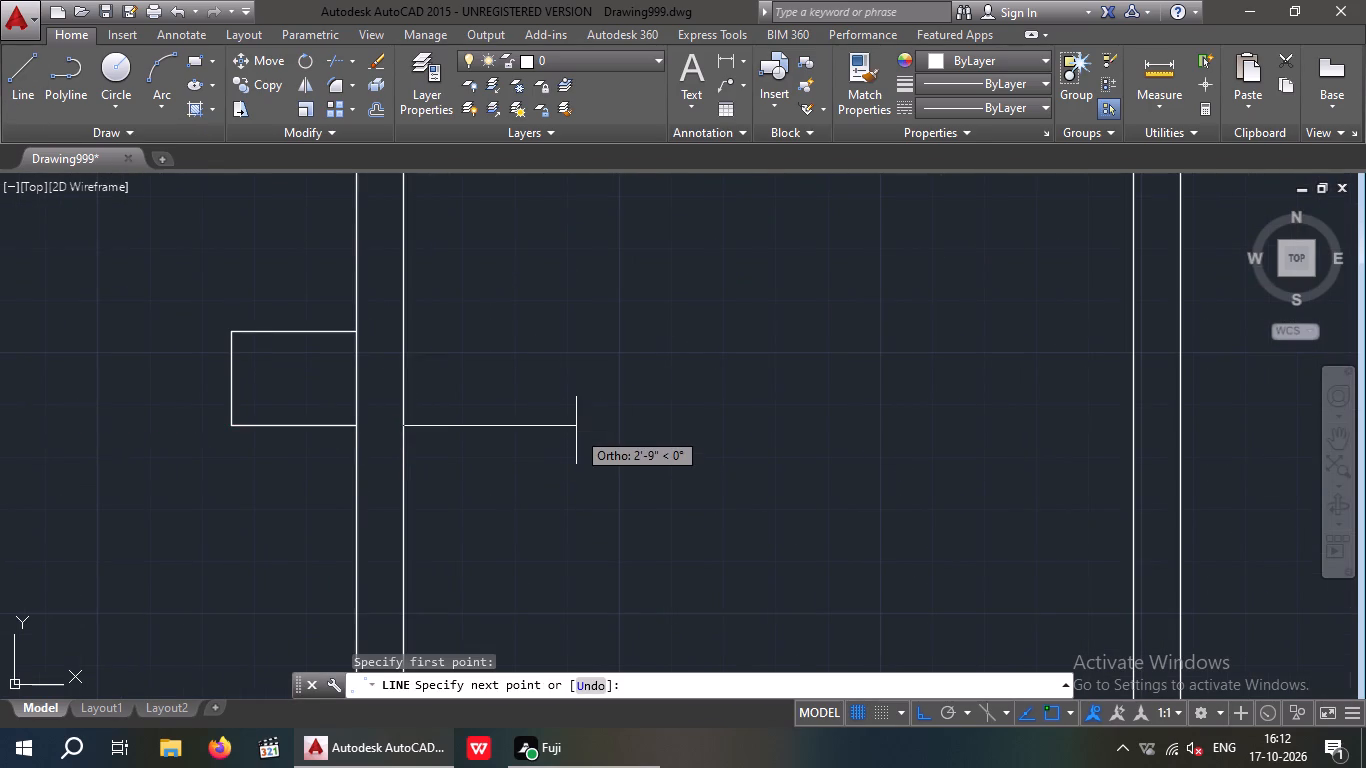
{"action": "type", "text": "2'"}
{"action": "key", "text": "Return"}
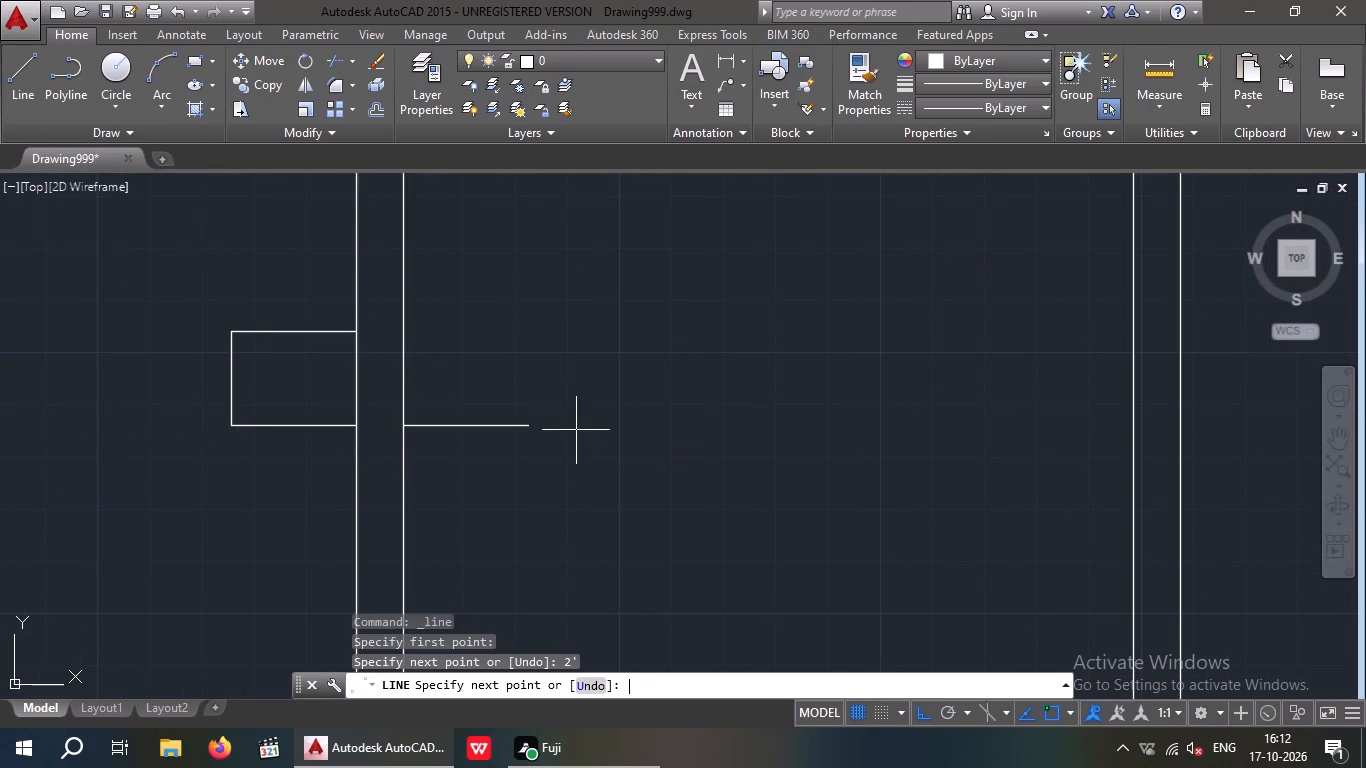
{"action": "type", "text": "1'6"}
{"action": "key", "text": "shift+quotedbl"}
{"action": "key", "text": "Return"}
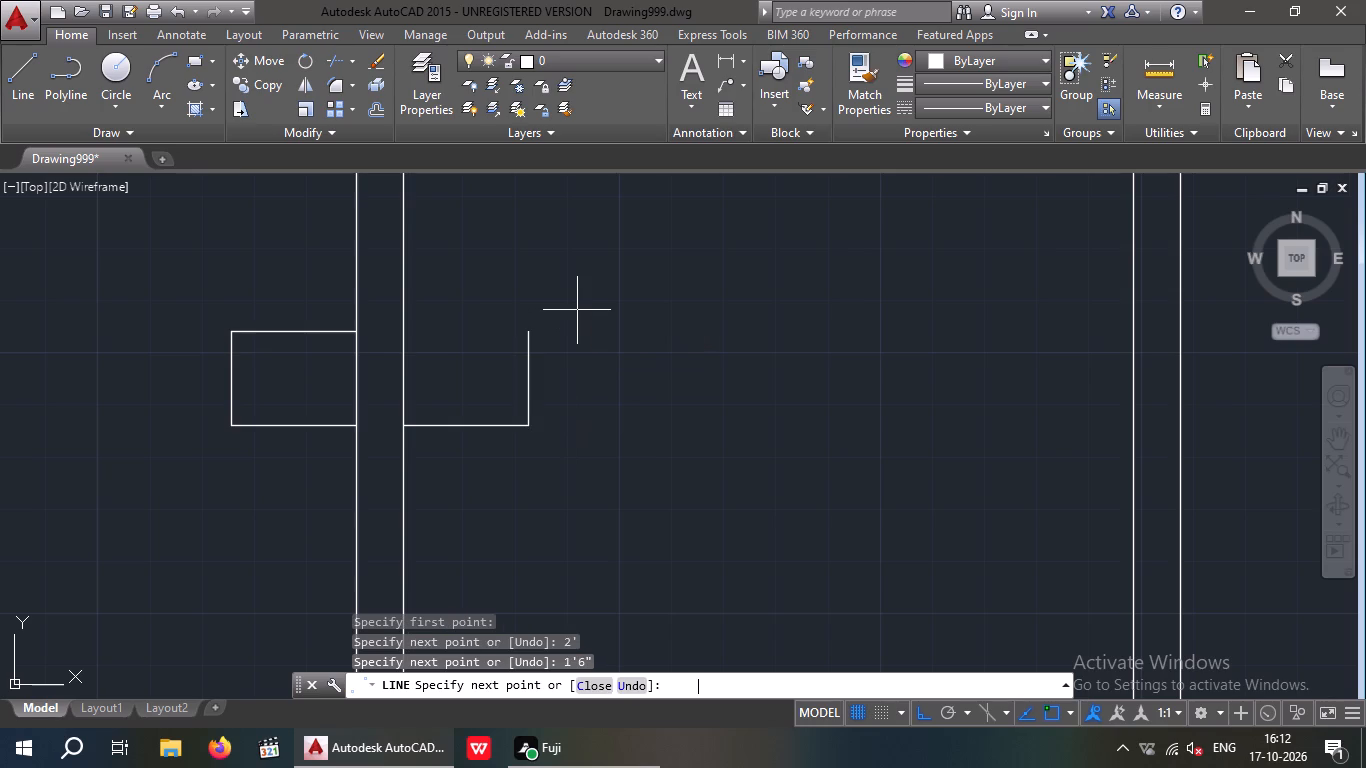
{"action": "left_click", "coordinate": [403, 332]}
{"action": "key", "text": "Escape"}
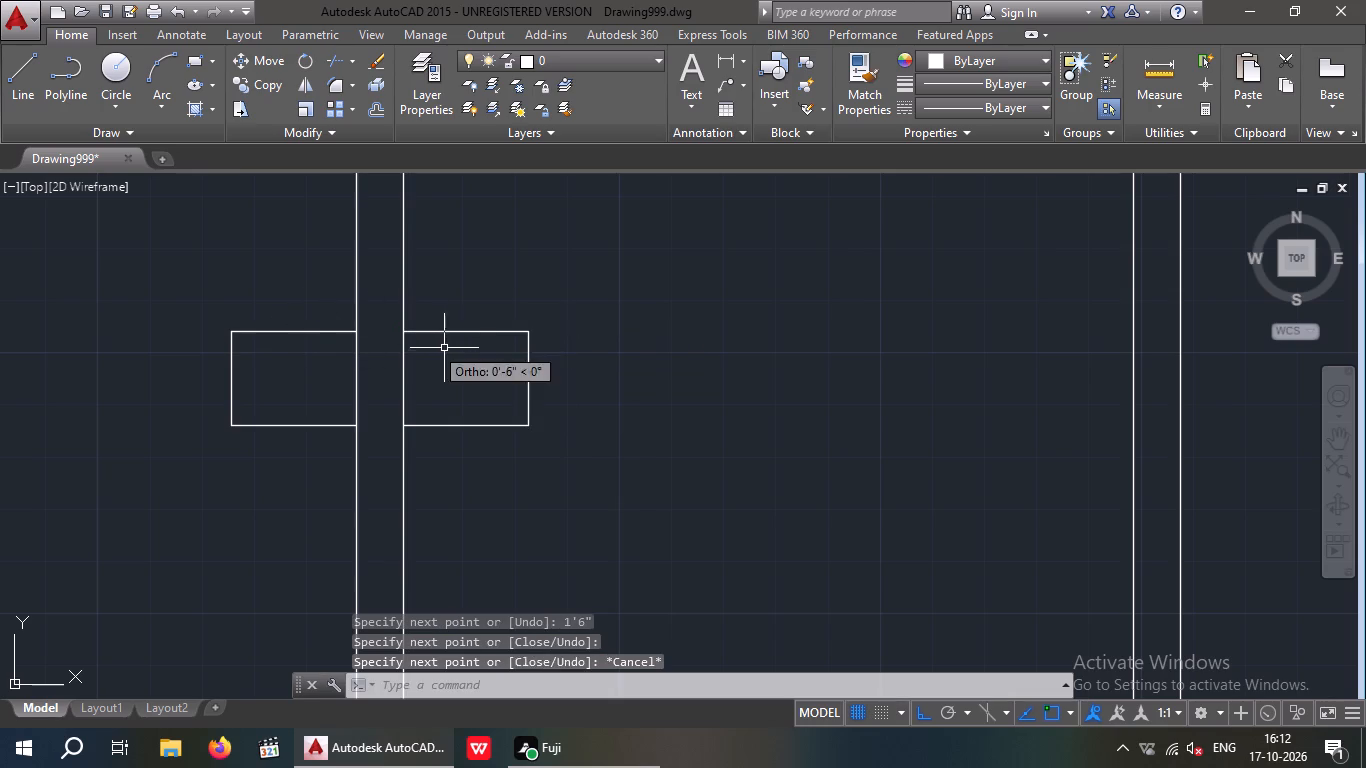
{"action": "key", "text": "Escape"}
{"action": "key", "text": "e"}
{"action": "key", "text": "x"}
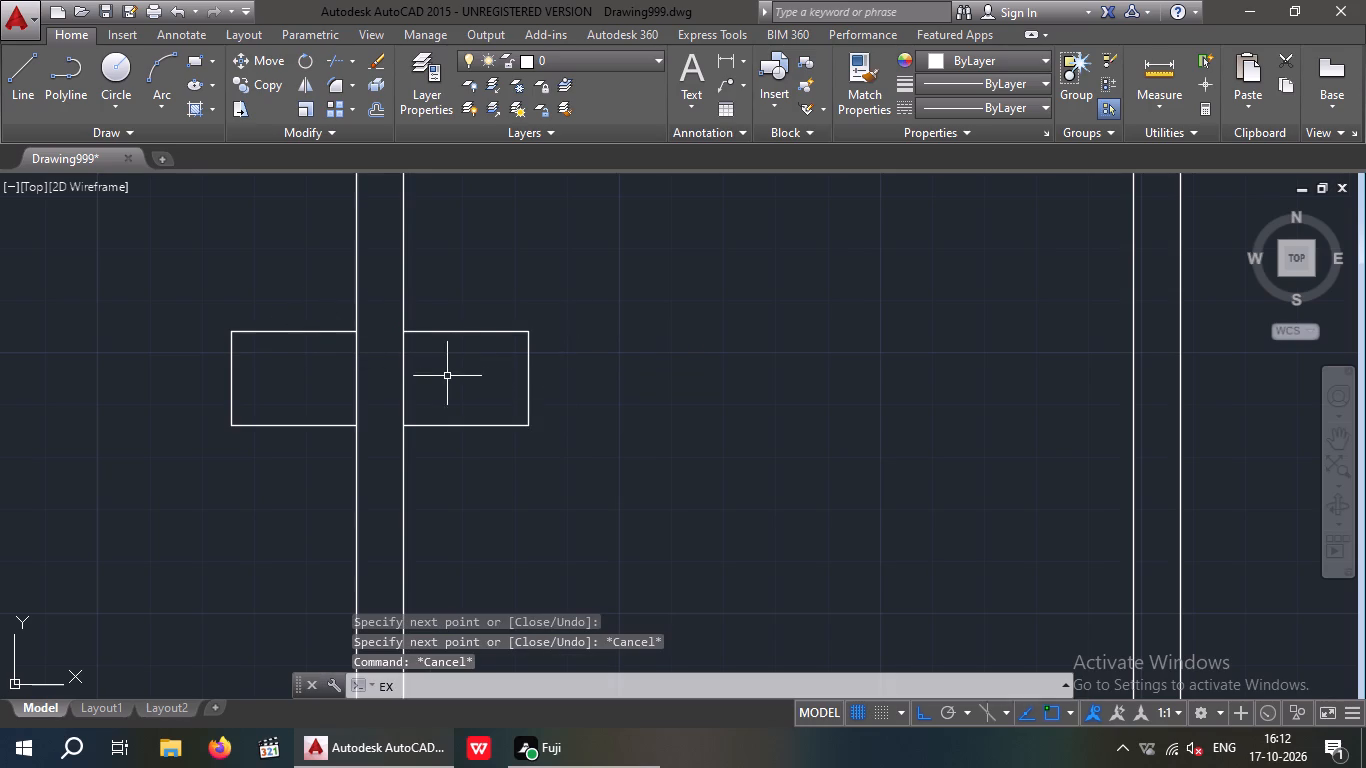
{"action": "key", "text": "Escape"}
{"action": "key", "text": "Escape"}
Extend the inner half's top and bottom lines across the end column to meet the footing's outer half.
{"action": "type", "text": "EX"}
{"action": "key", "text": "space"}
{"action": "key", "text": "space"}
{"action": "left_click_drag", "start_coordinate": [447, 379], "coordinate": [442, 349]}
{"action": "left_click", "coordinate": [440, 268]}
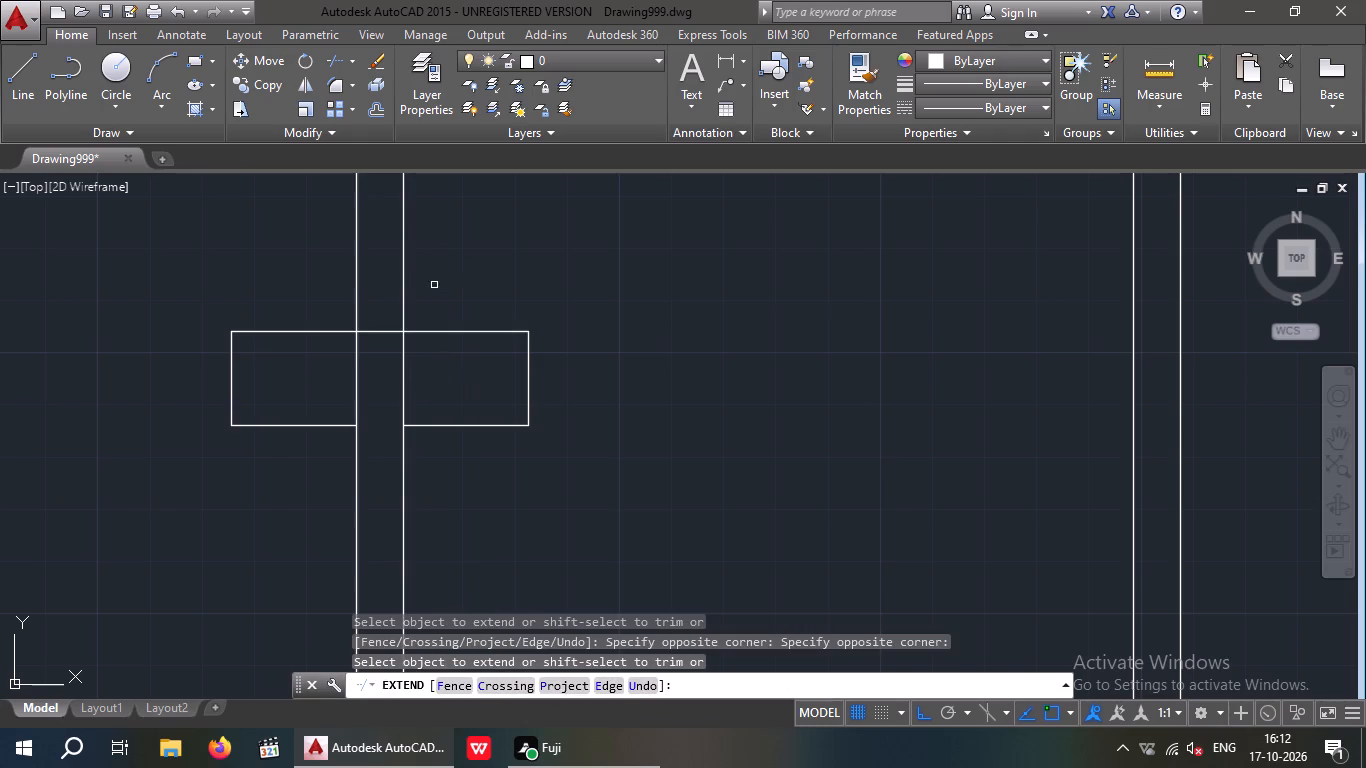
{"action": "left_click_drag", "start_coordinate": [450, 476], "coordinate": [446, 433]}
{"action": "left_click", "coordinate": [442, 399]}
{"action": "key", "text": "Escape"}
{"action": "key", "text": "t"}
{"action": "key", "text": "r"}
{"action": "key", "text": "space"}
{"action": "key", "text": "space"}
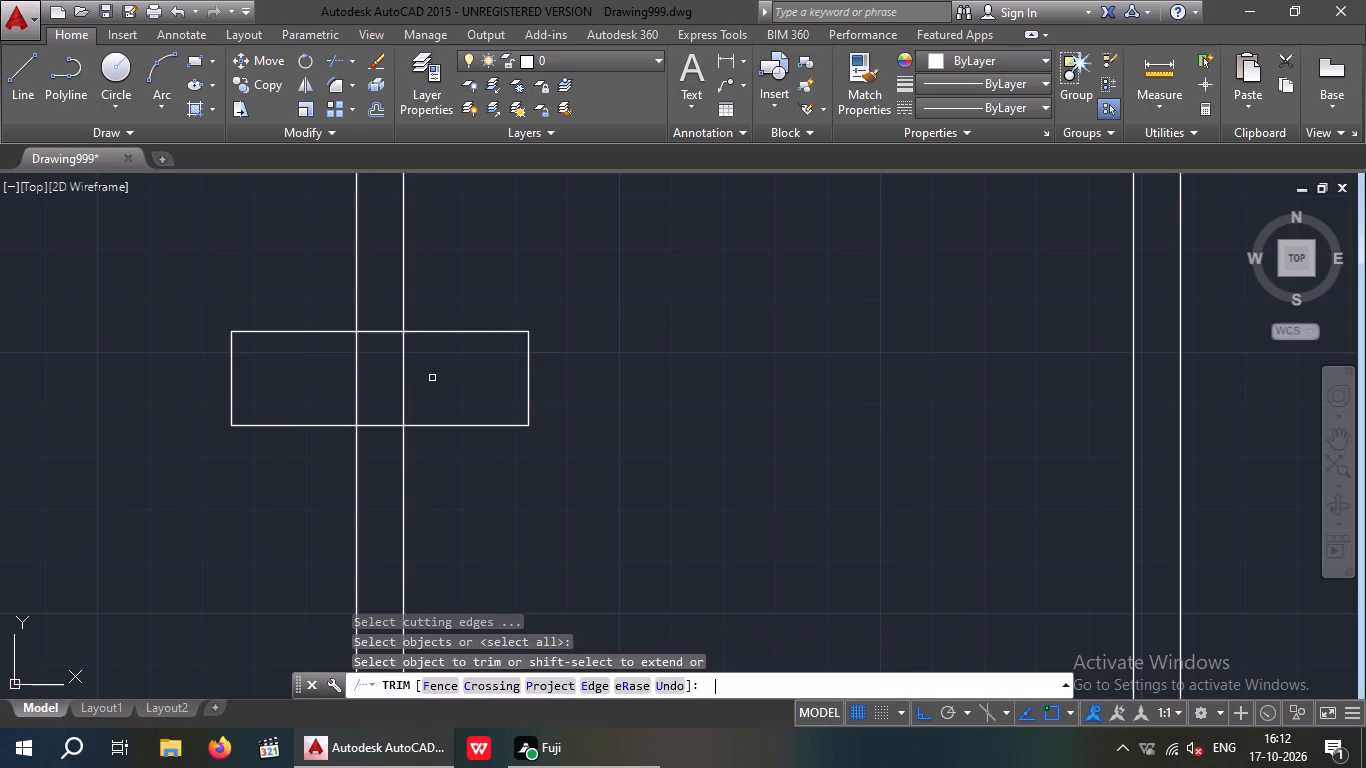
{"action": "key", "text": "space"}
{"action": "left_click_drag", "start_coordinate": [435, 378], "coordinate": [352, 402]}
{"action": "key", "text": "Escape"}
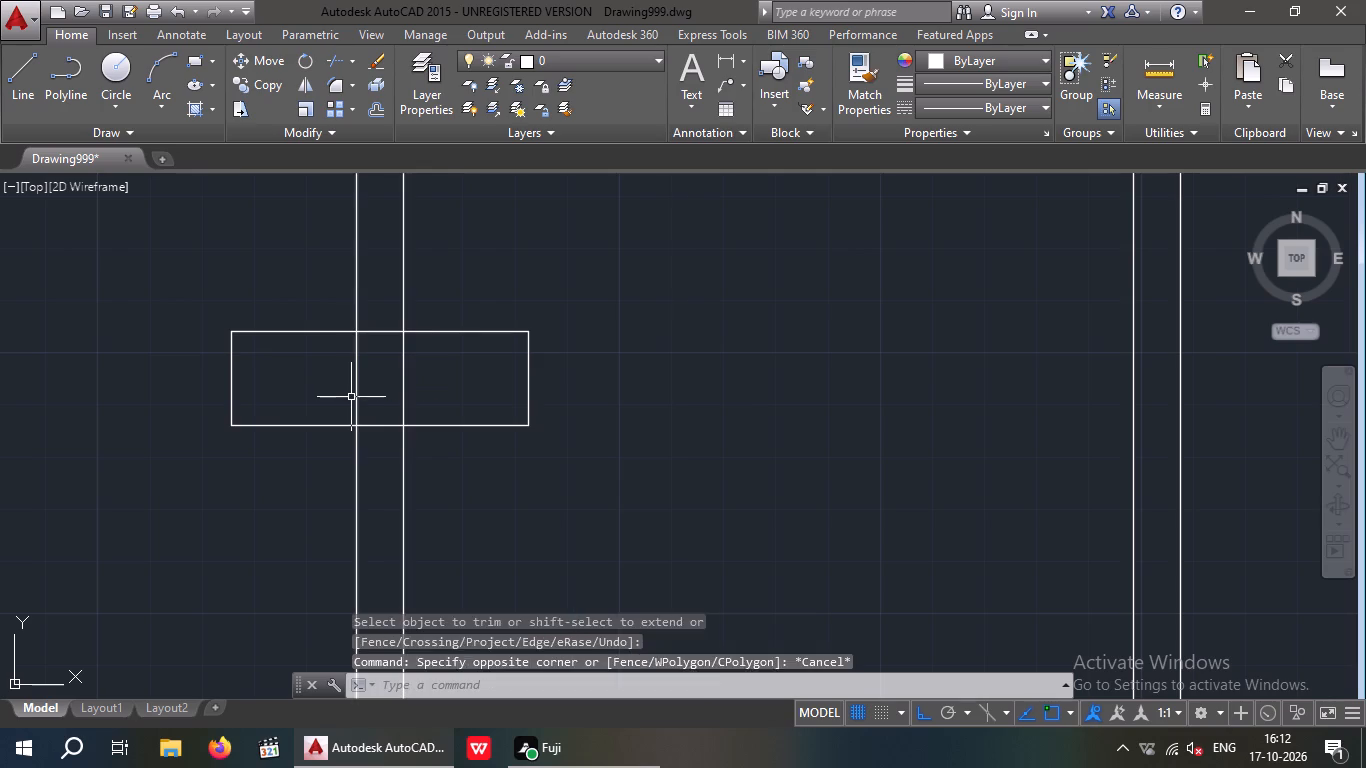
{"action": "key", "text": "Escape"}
Trim away the two end column lines inside the footing rectangle.
{"action": "key", "text": "t"}
{"action": "key", "text": "r"}
{"action": "key", "text": "space"}
{"action": "key", "text": "space"}
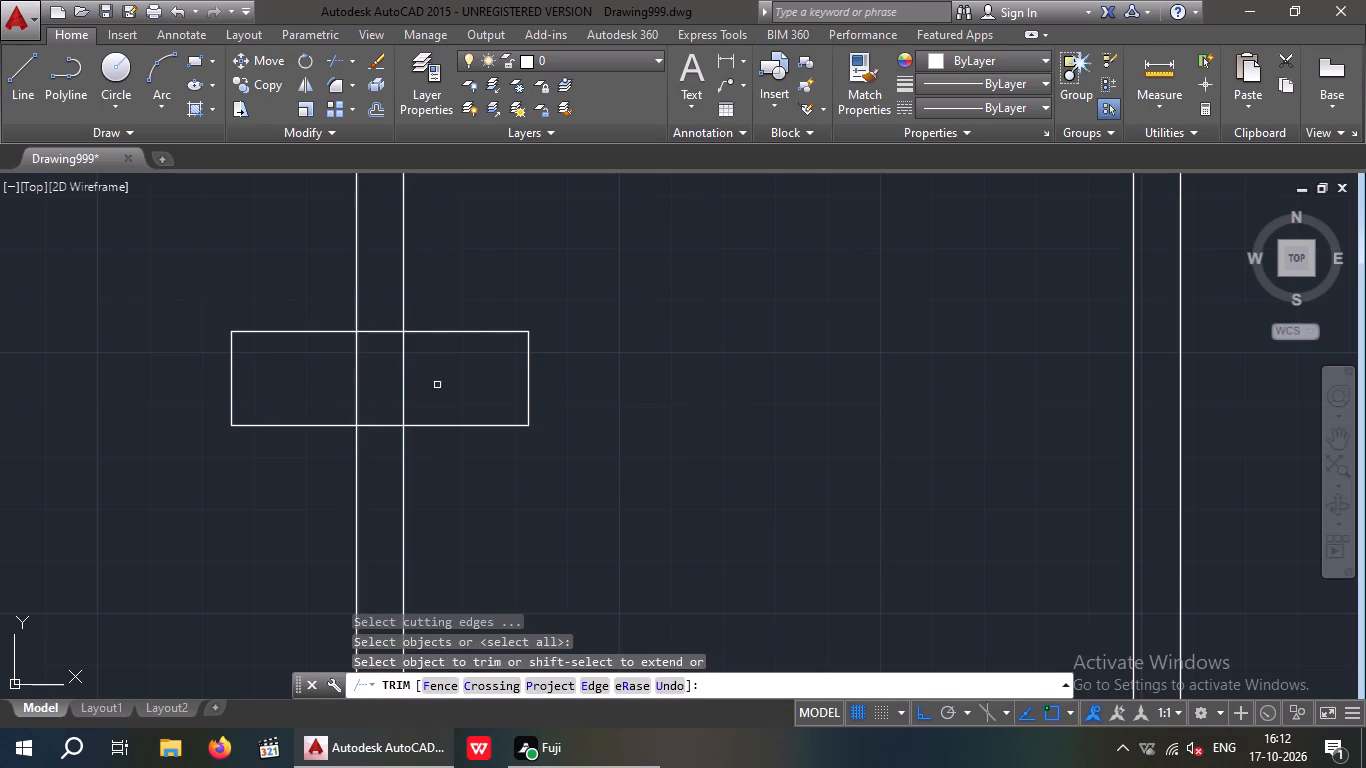
{"action": "left_click_drag", "start_coordinate": [453, 368], "coordinate": [365, 391]}
{"action": "left_click", "coordinate": [313, 388]}
{"action": "key", "text": "Escape"}
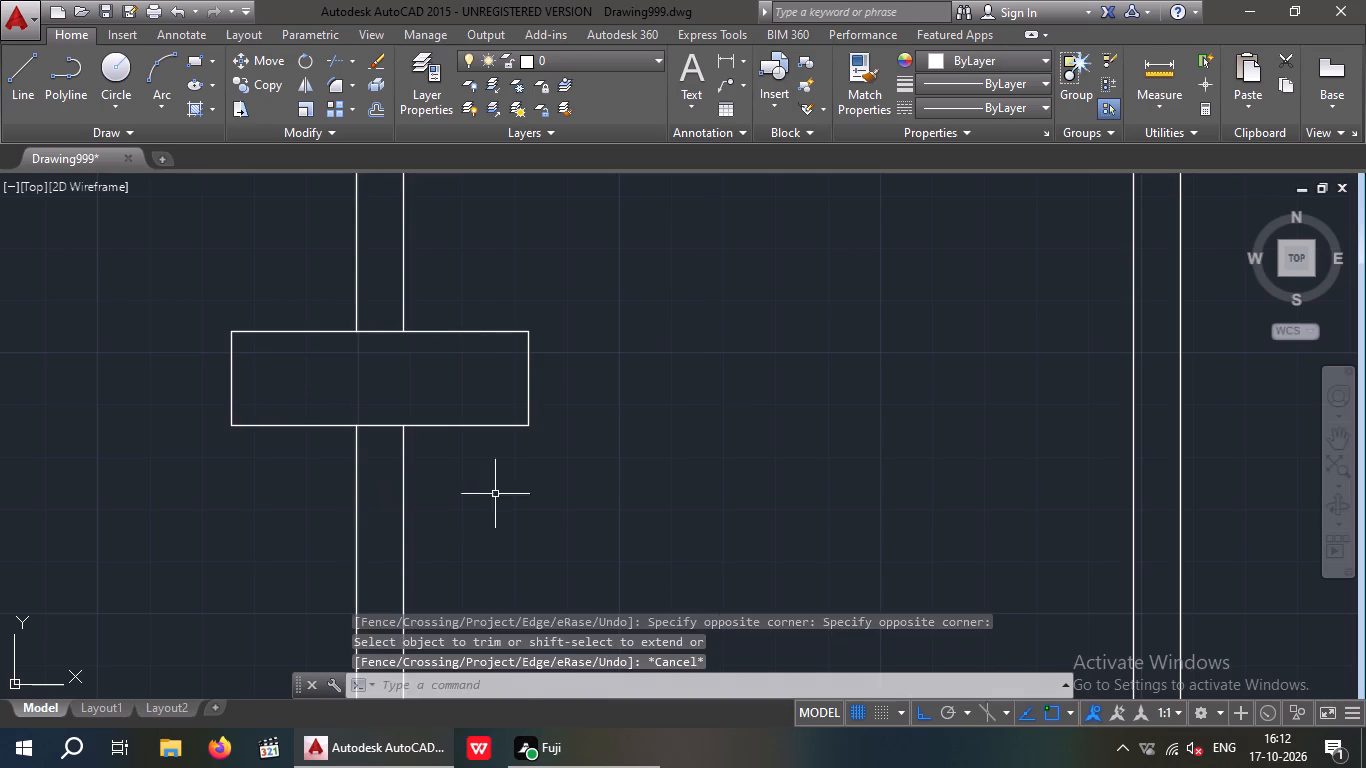
Erase the two leftover column line segments below the footing.
{"action": "left_click_drag", "start_coordinate": [492, 496], "coordinate": [321, 545]}
{"action": "left_click", "coordinate": [314, 538]}
{"action": "key", "text": "Delete"}
Copy the end column's complete footing rectangle to the other five columns, aligned at the same depth on each column's matching face.
{"action": "scroll", "coordinate": [406, 488], "scroll_direction": "down", "scroll_amount": 1}
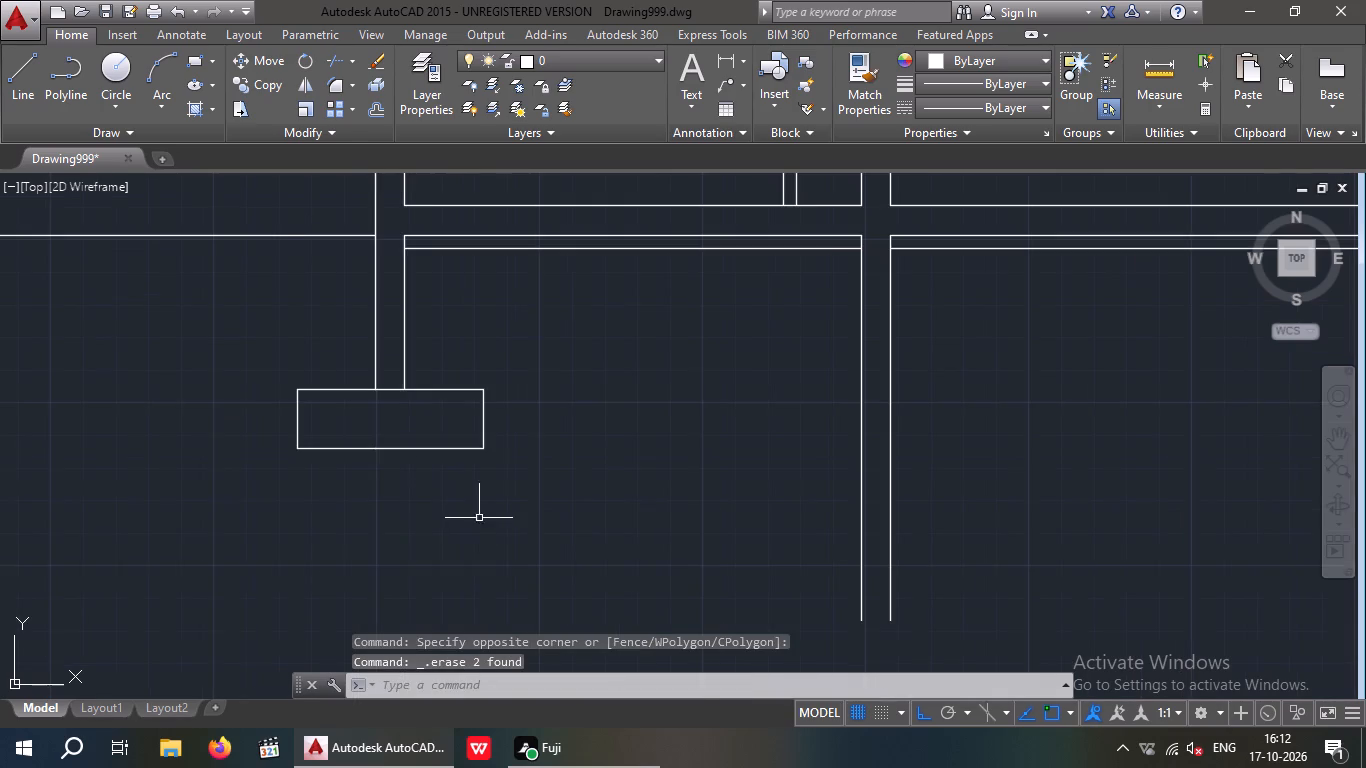
{"action": "middle_click_drag", "start_coordinate": [477, 518], "coordinate": [330, 549]}
{"action": "scroll", "coordinate": [445, 516], "scroll_direction": "down", "scroll_amount": 1}
{"action": "scroll", "coordinate": [446, 503], "scroll_direction": "up", "scroll_amount": 1}
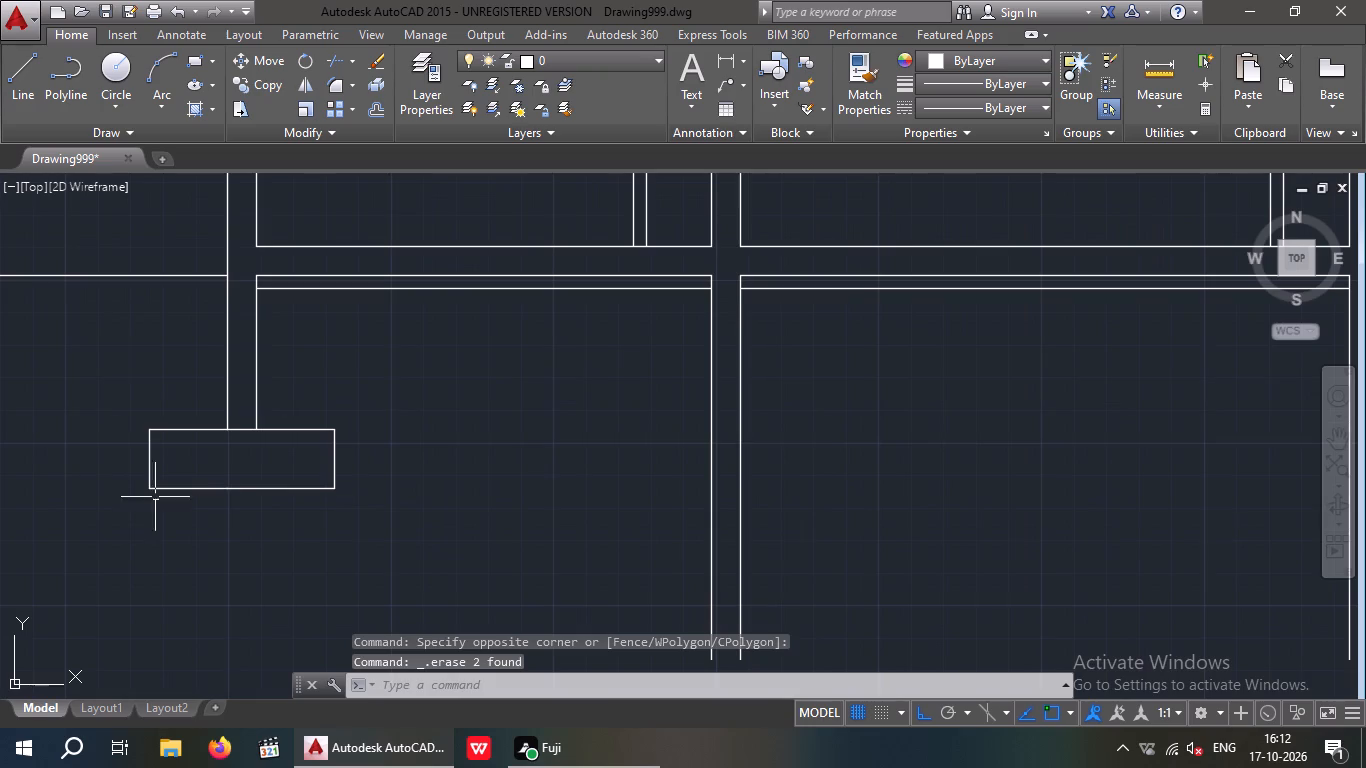
{"action": "left_click_drag", "start_coordinate": [383, 507], "coordinate": [309, 517]}
{"action": "left_click", "coordinate": [295, 403]}
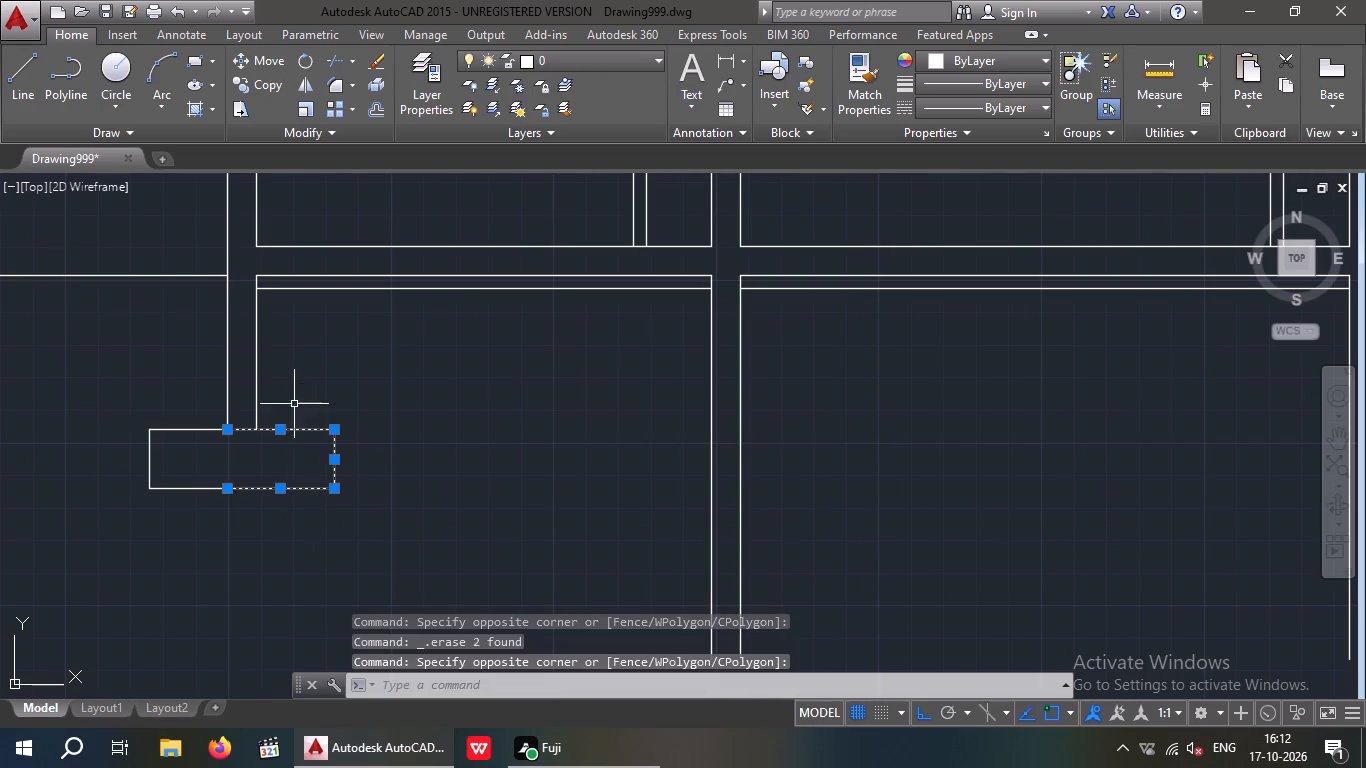
{"action": "left_click_drag", "start_coordinate": [207, 530], "coordinate": [186, 528]}
{"action": "left_click", "coordinate": [135, 387]}
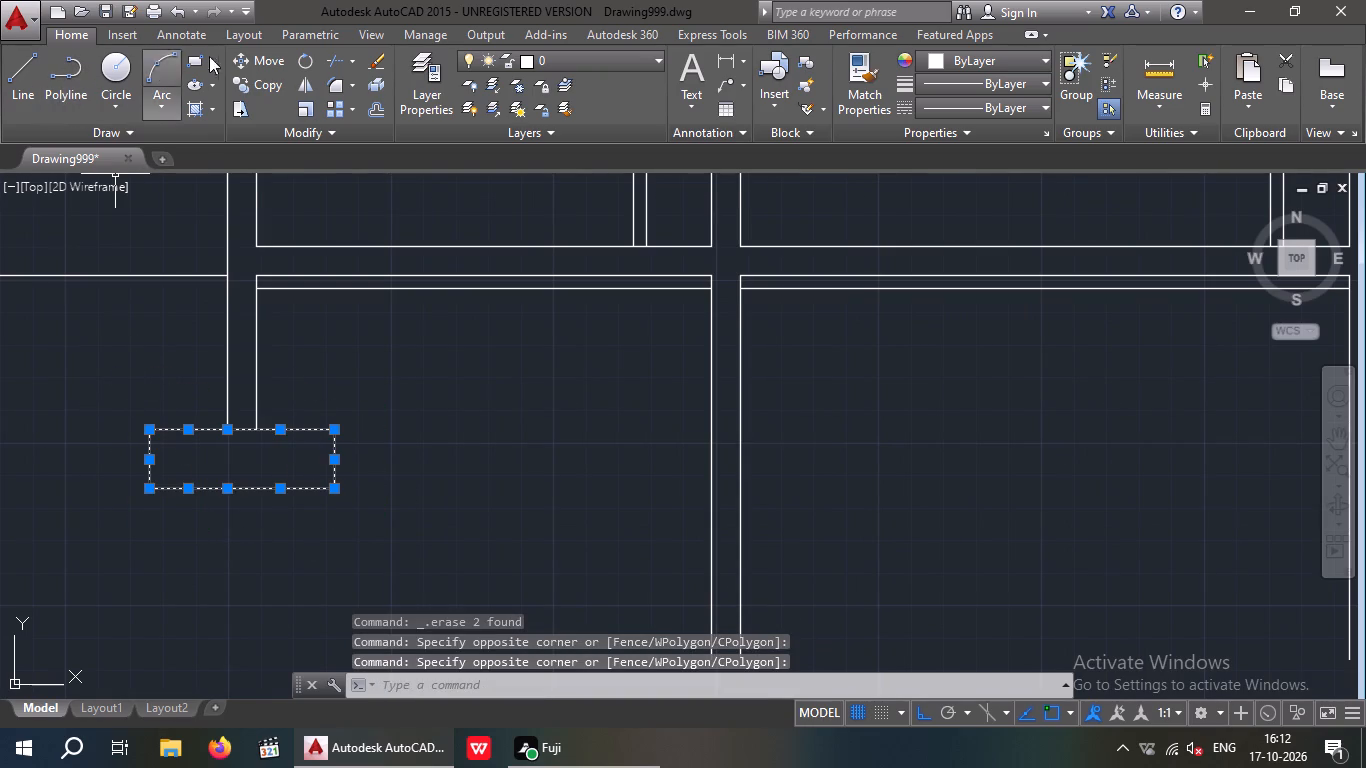
{"action": "left_click", "coordinate": [255, 78]}
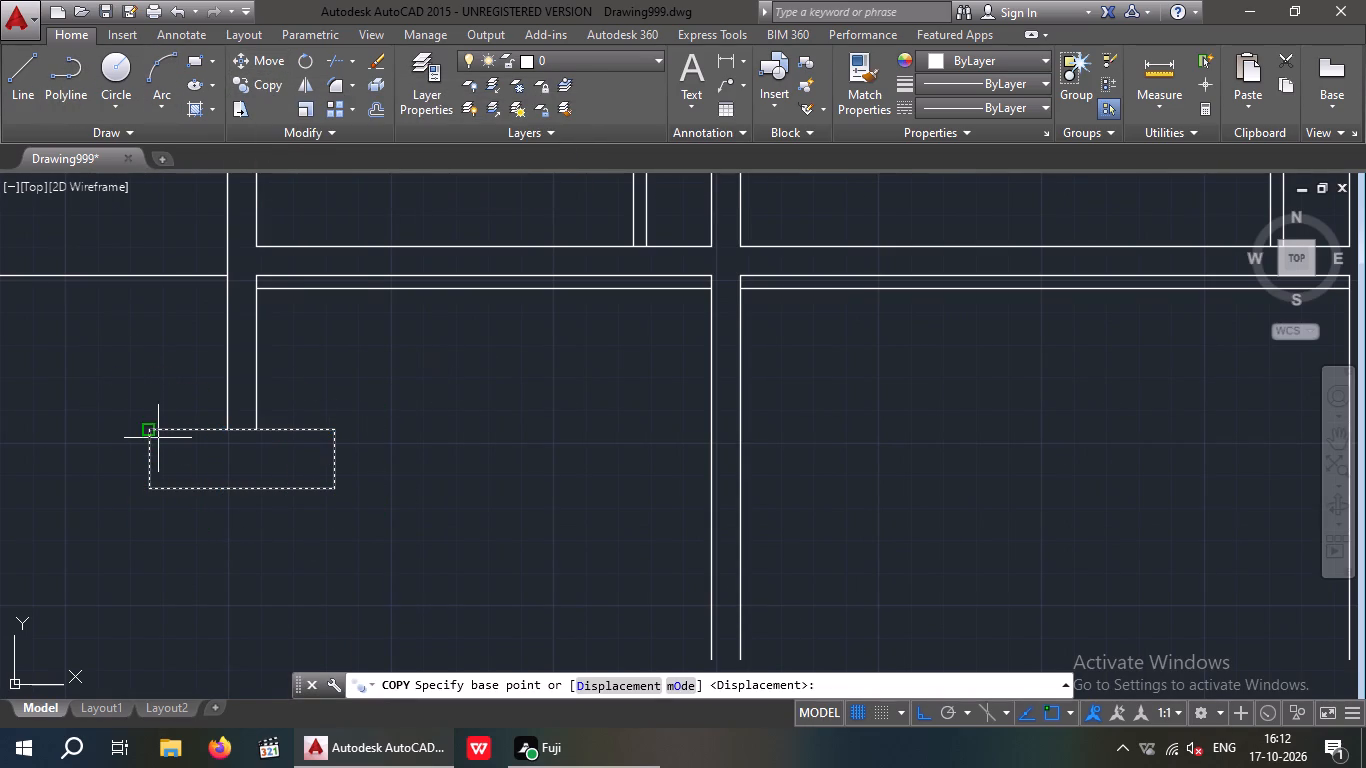
{"action": "left_click", "coordinate": [224, 431]}
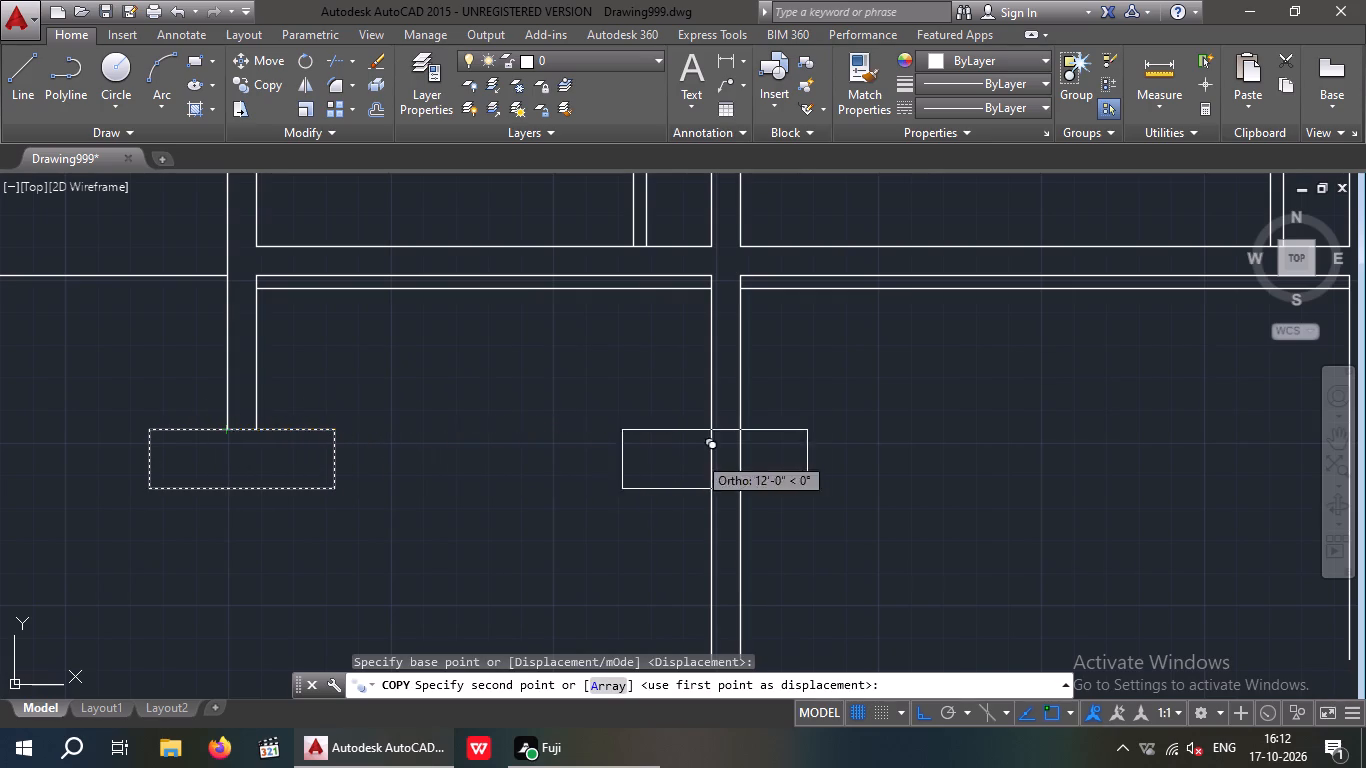
{"action": "left_click", "coordinate": [711, 425]}
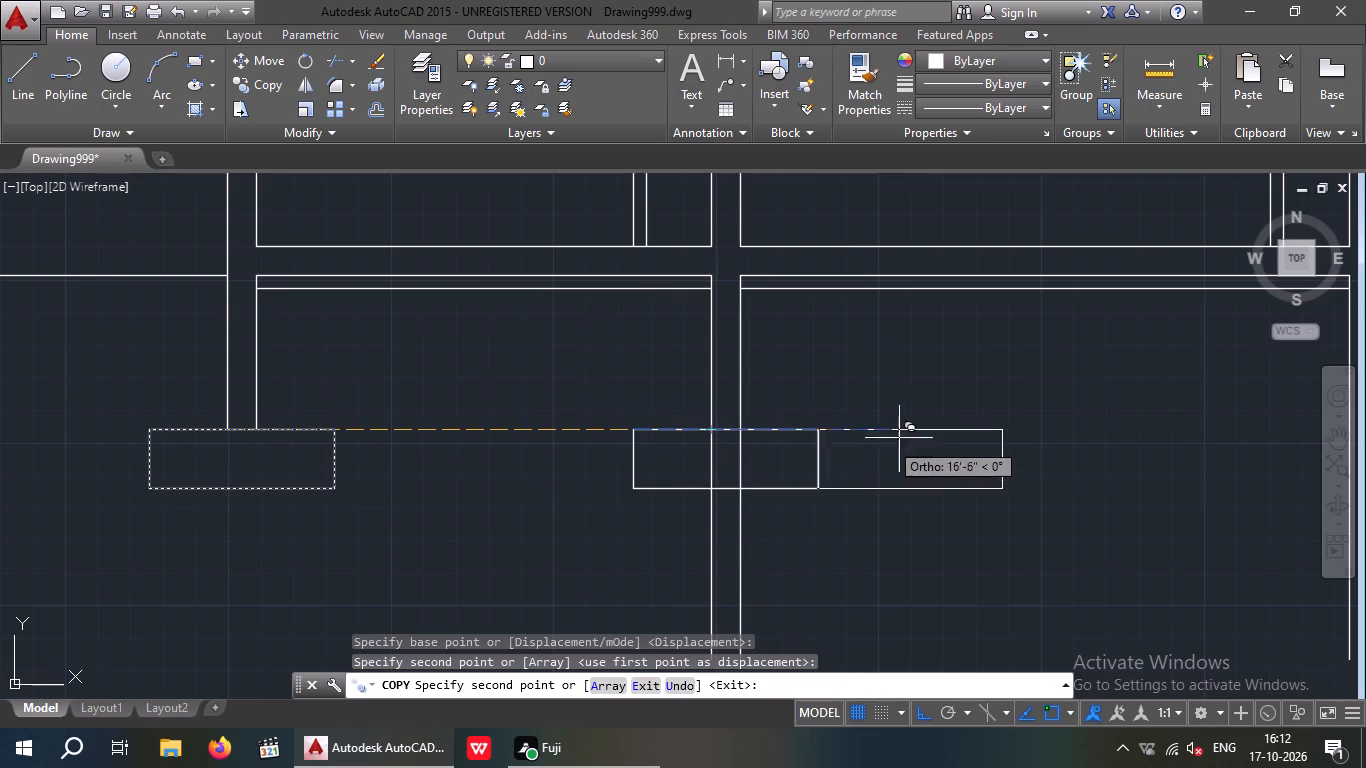
{"action": "middle_click_drag", "start_coordinate": [954, 424], "coordinate": [263, 436]}
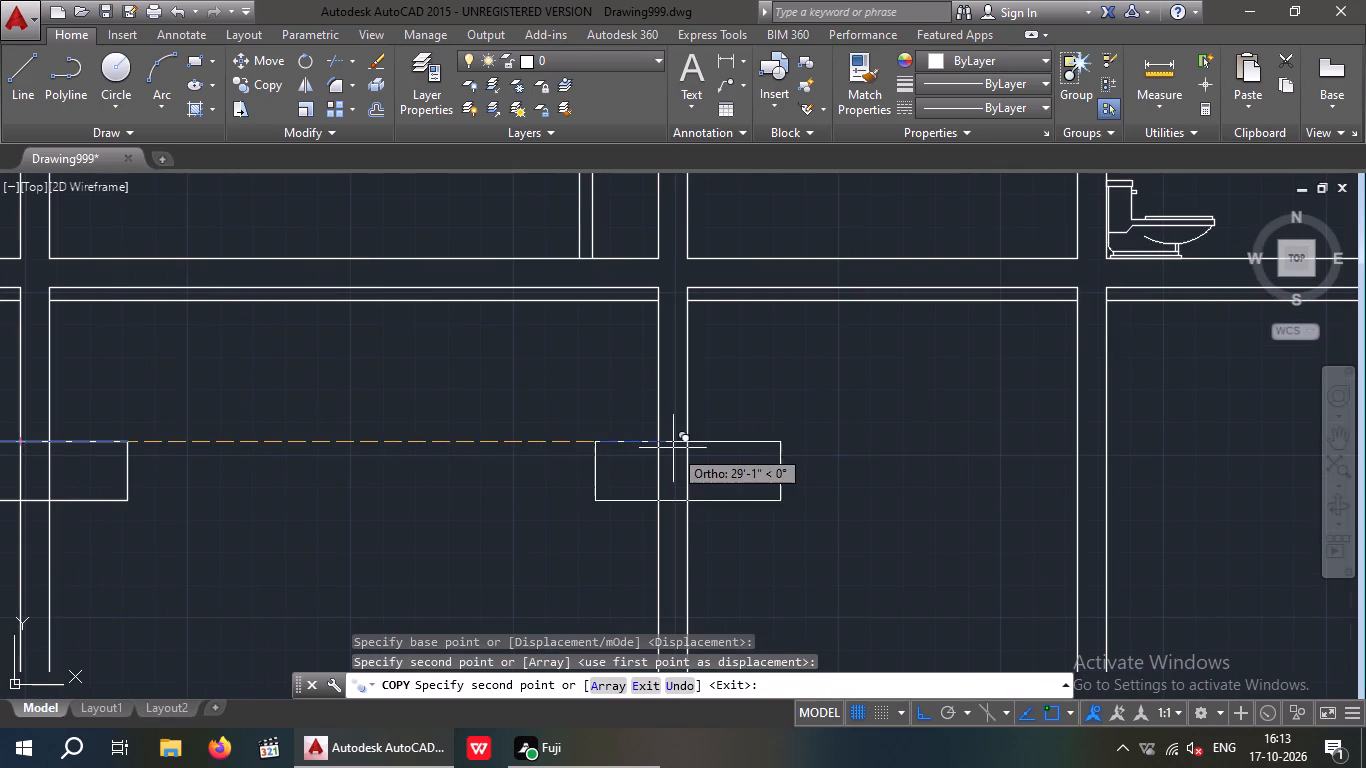
{"action": "left_click", "coordinate": [657, 442]}
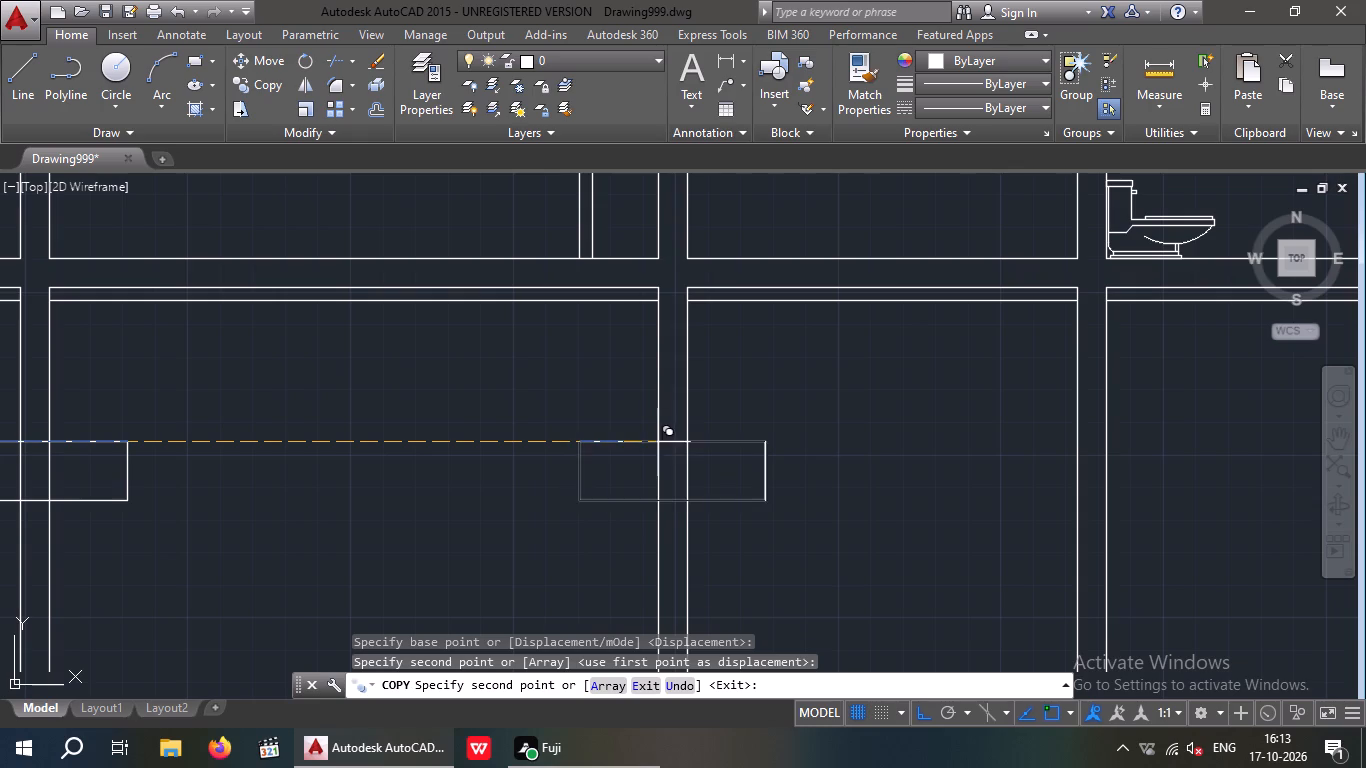
{"action": "middle_click_drag", "start_coordinate": [916, 438], "coordinate": [272, 433]}
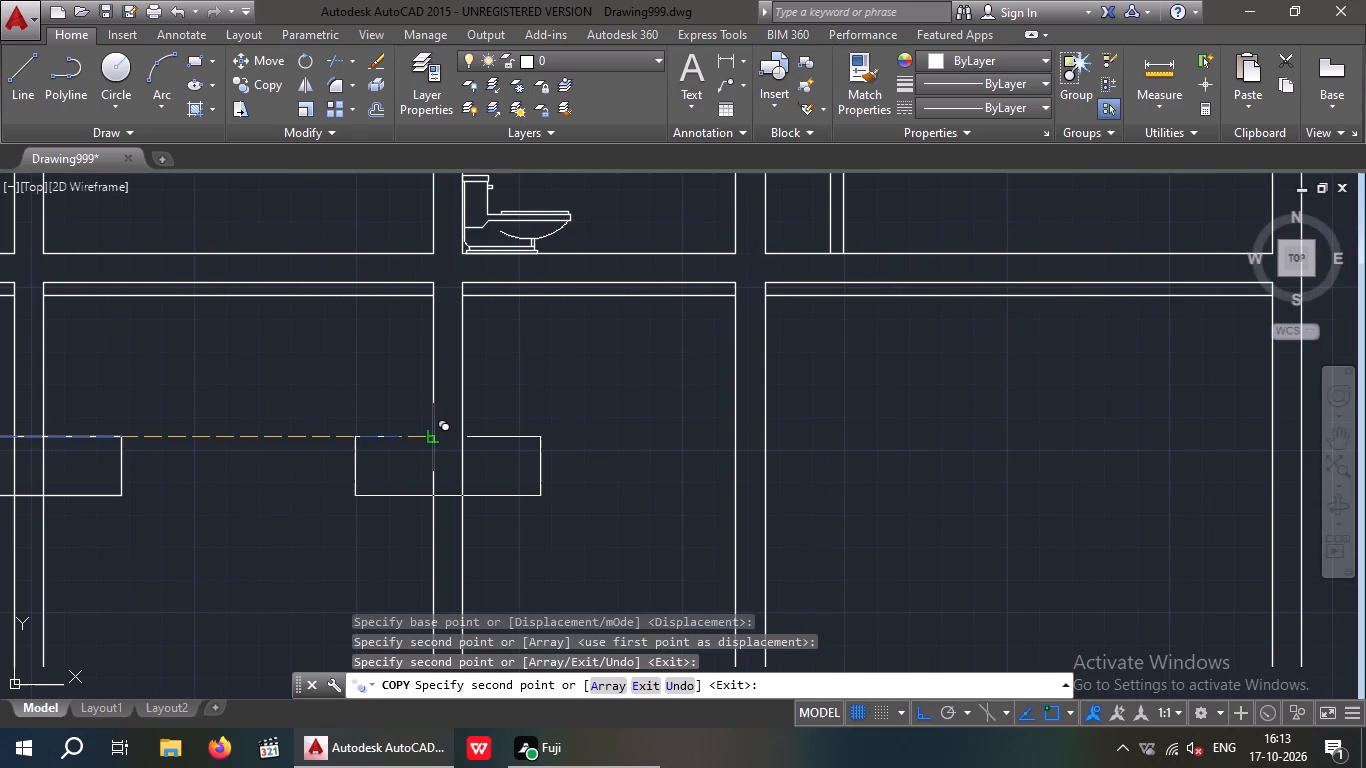
{"action": "left_click", "coordinate": [432, 436]}
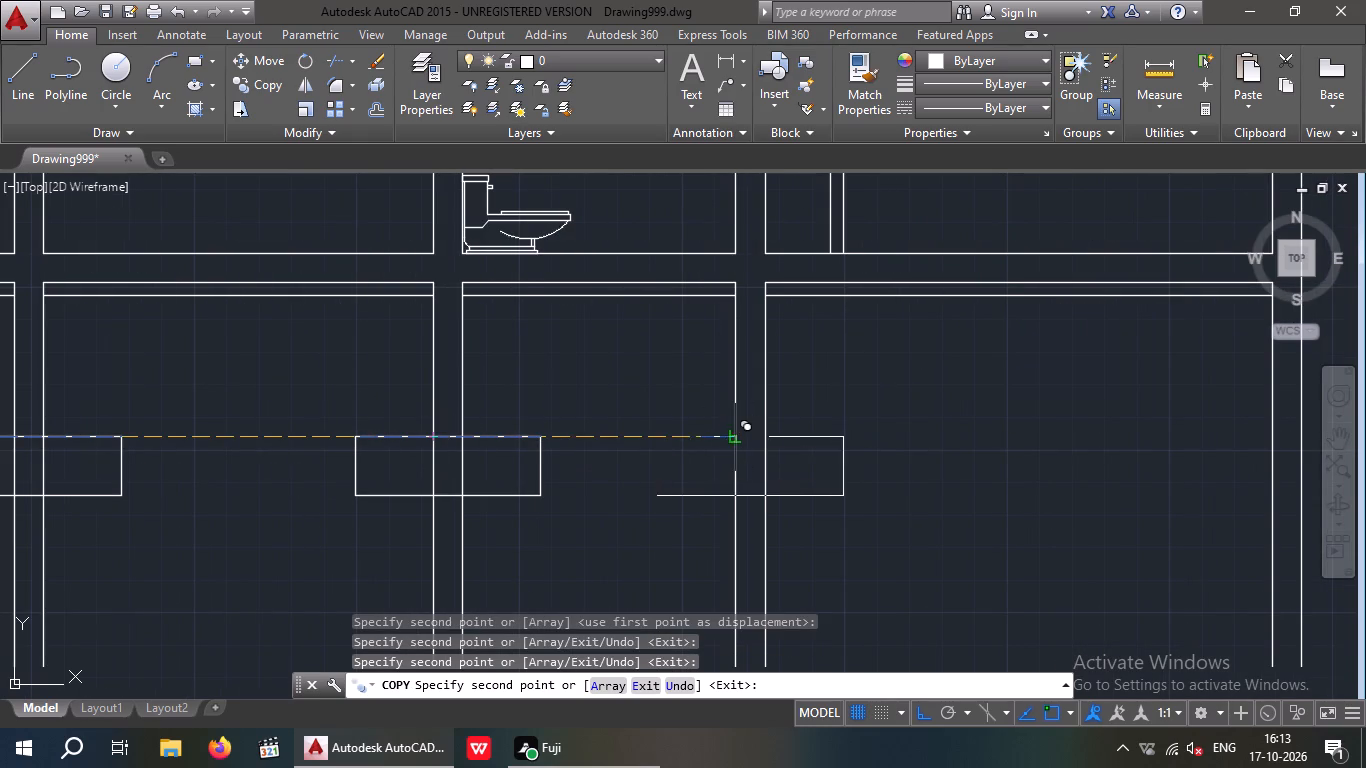
{"action": "left_click_drag", "start_coordinate": [732, 436], "coordinate": [678, 447]}
{"action": "middle_click_drag", "start_coordinate": [663, 436], "coordinate": [175, 449]}
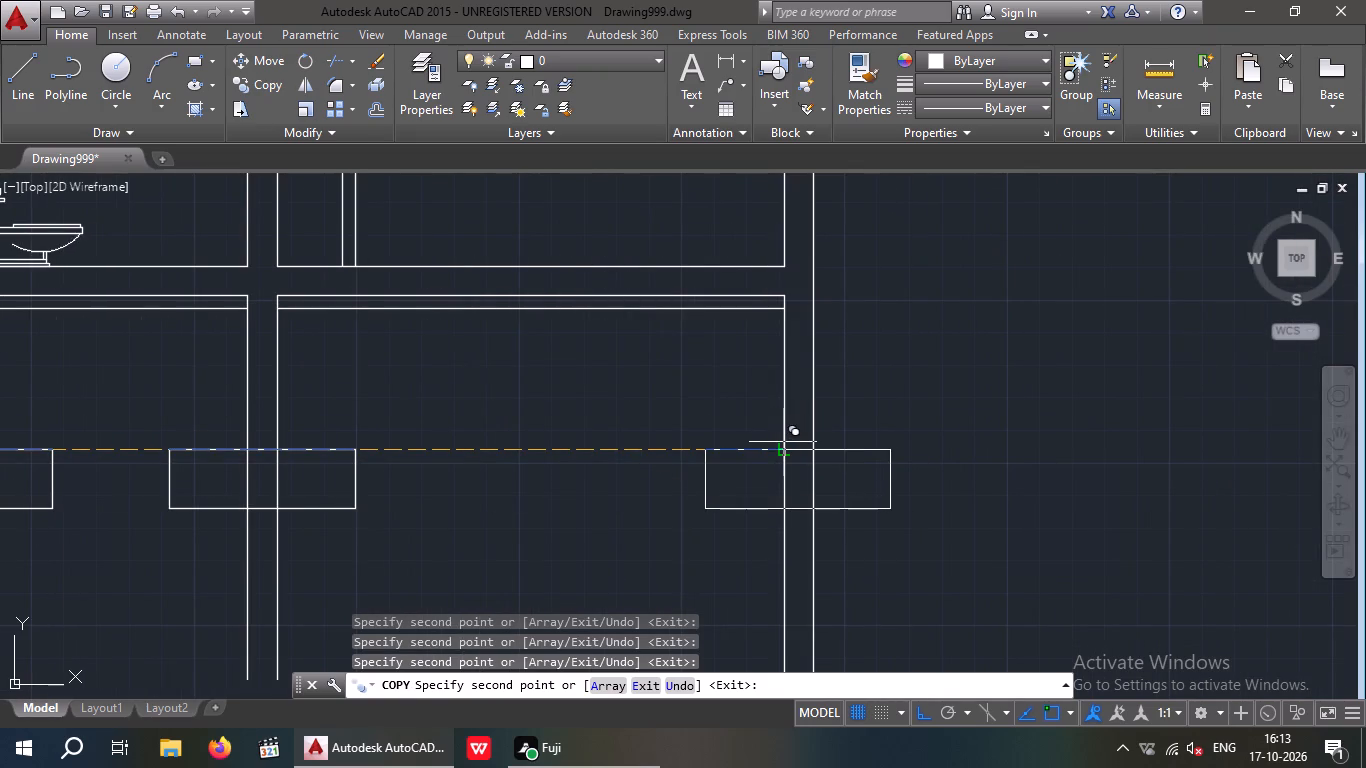
{"action": "scroll", "coordinate": [783, 442], "scroll_direction": "up", "scroll_amount": 3}
{"action": "left_click", "coordinate": [785, 488]}
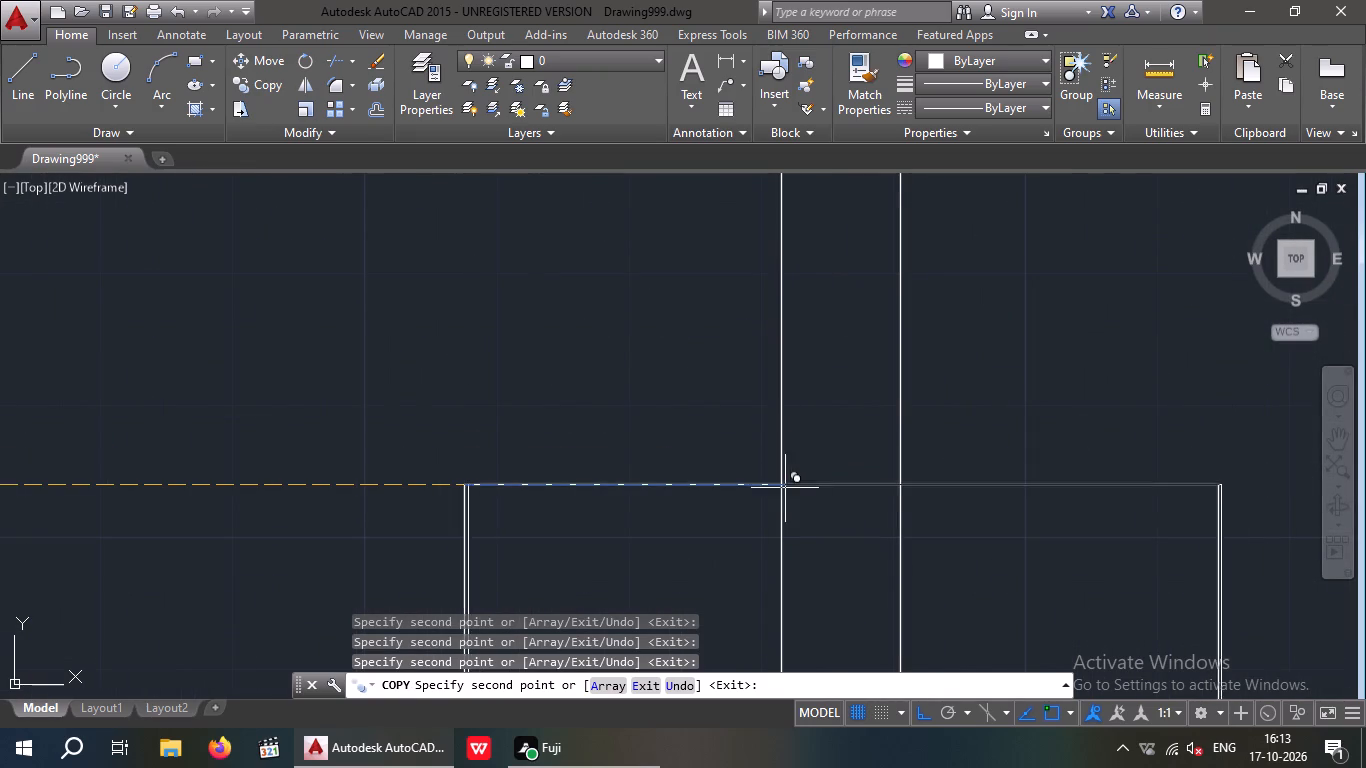
{"action": "scroll", "coordinate": [838, 403], "scroll_direction": "down", "scroll_amount": 1}
{"action": "key", "text": "Escape"}
{"action": "key", "text": "Escape"}
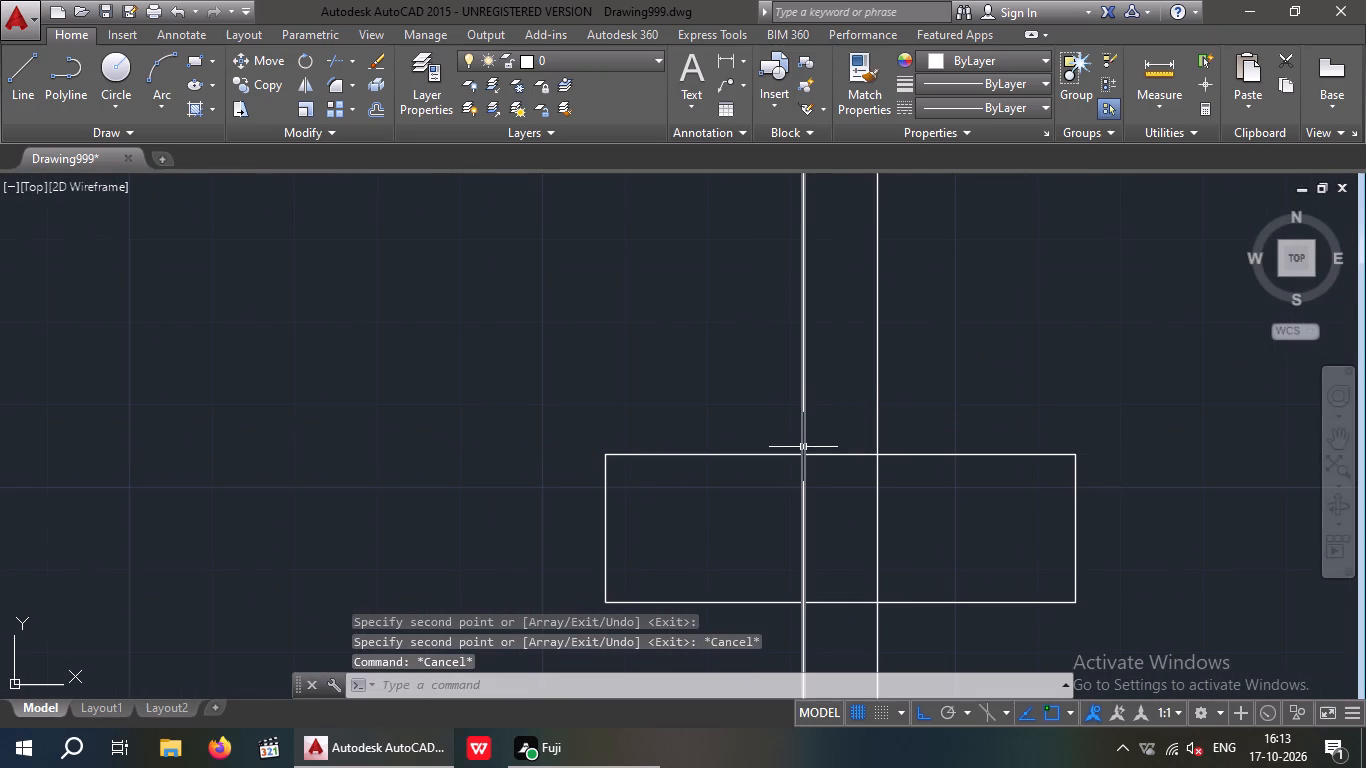
Trim away the column lines inside the footings of the opposite end column and the column beside it.
{"action": "key", "text": "t"}
{"action": "key", "text": "r"}
{"action": "key", "text": "space"}
{"action": "key", "text": "space"}
{"action": "left_click_drag", "start_coordinate": [944, 511], "coordinate": [773, 541]}
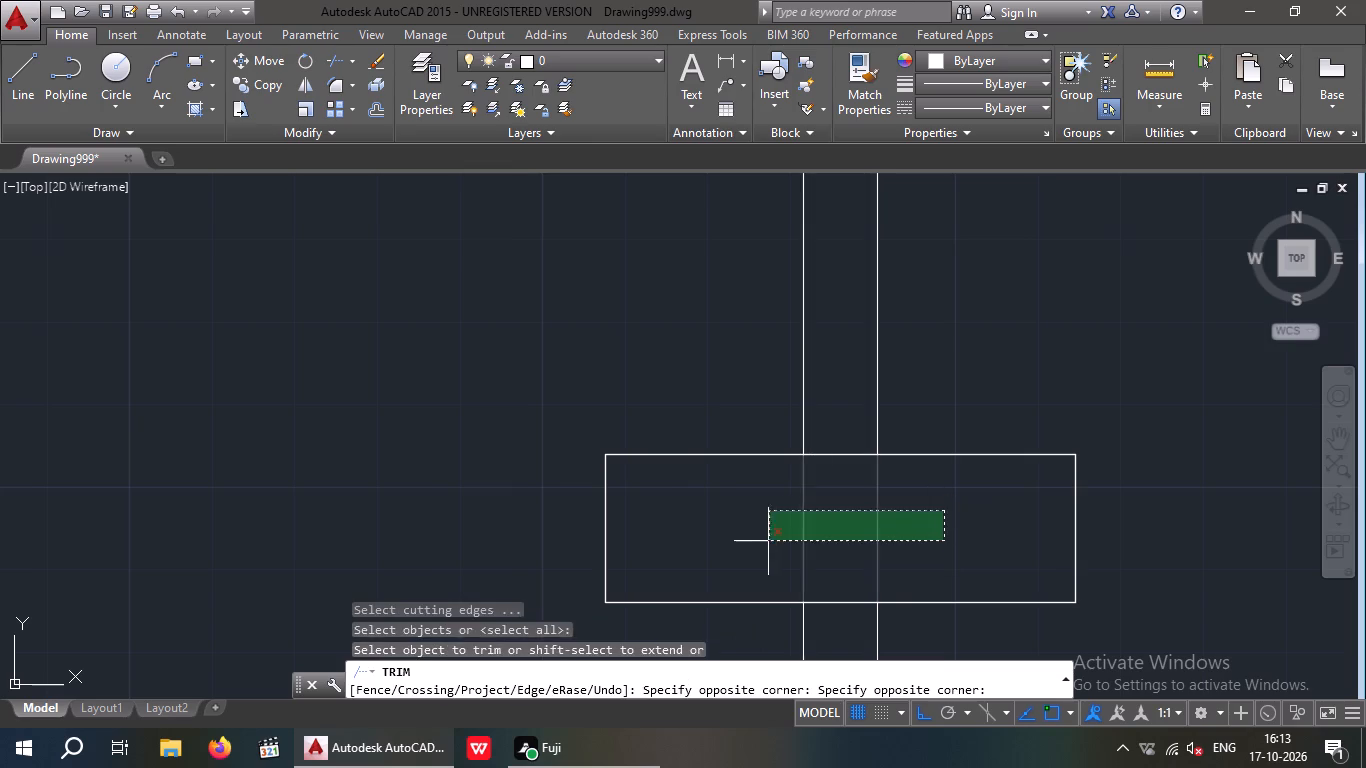
{"action": "left_click", "coordinate": [768, 541]}
{"action": "scroll", "coordinate": [804, 516], "scroll_direction": "down", "scroll_amount": 2}
{"action": "scroll", "coordinate": [300, 522], "scroll_direction": "up", "scroll_amount": 1}
{"action": "middle_click_drag", "start_coordinate": [328, 522], "coordinate": [348, 522]}
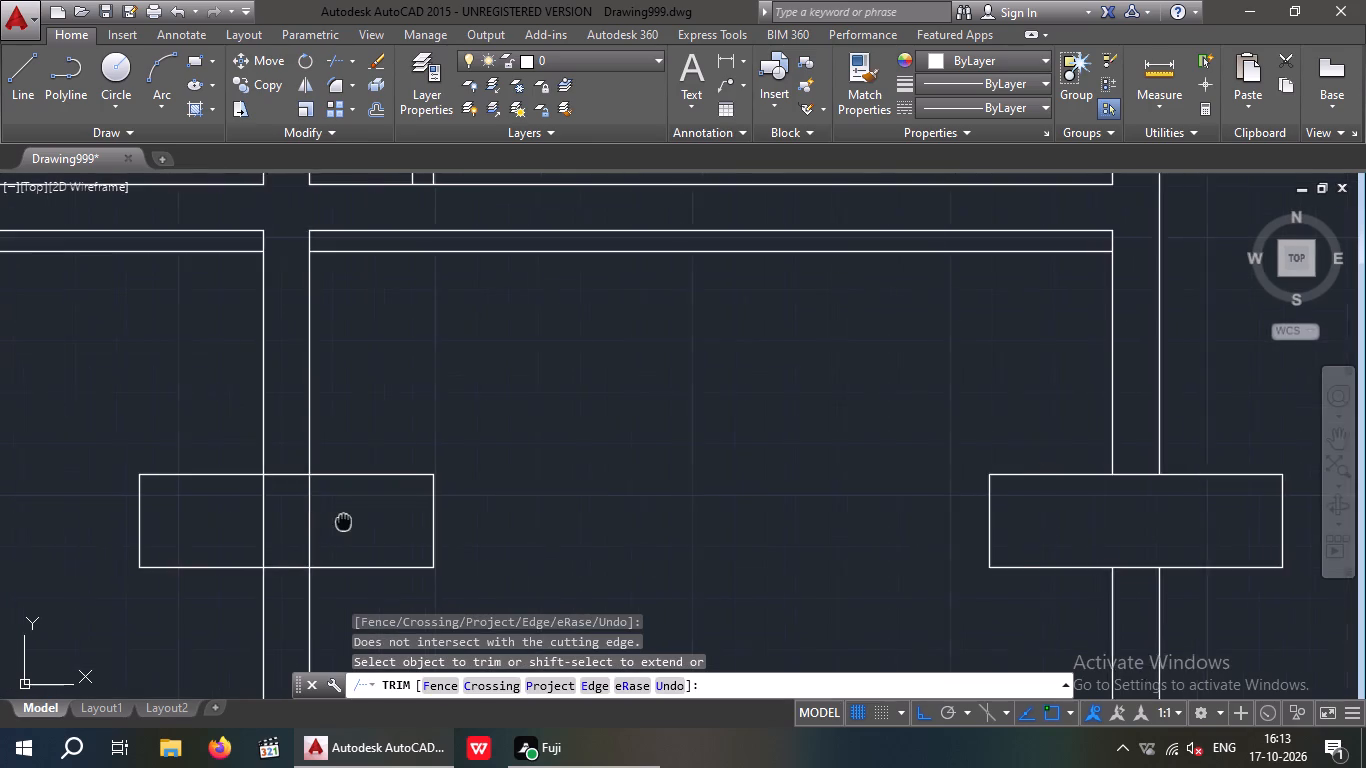
{"action": "middle_click_drag", "start_coordinate": [348, 522], "coordinate": [577, 488]}
{"action": "left_click_drag", "start_coordinate": [585, 472], "coordinate": [440, 479]}
{"action": "left_click", "coordinate": [441, 483]}
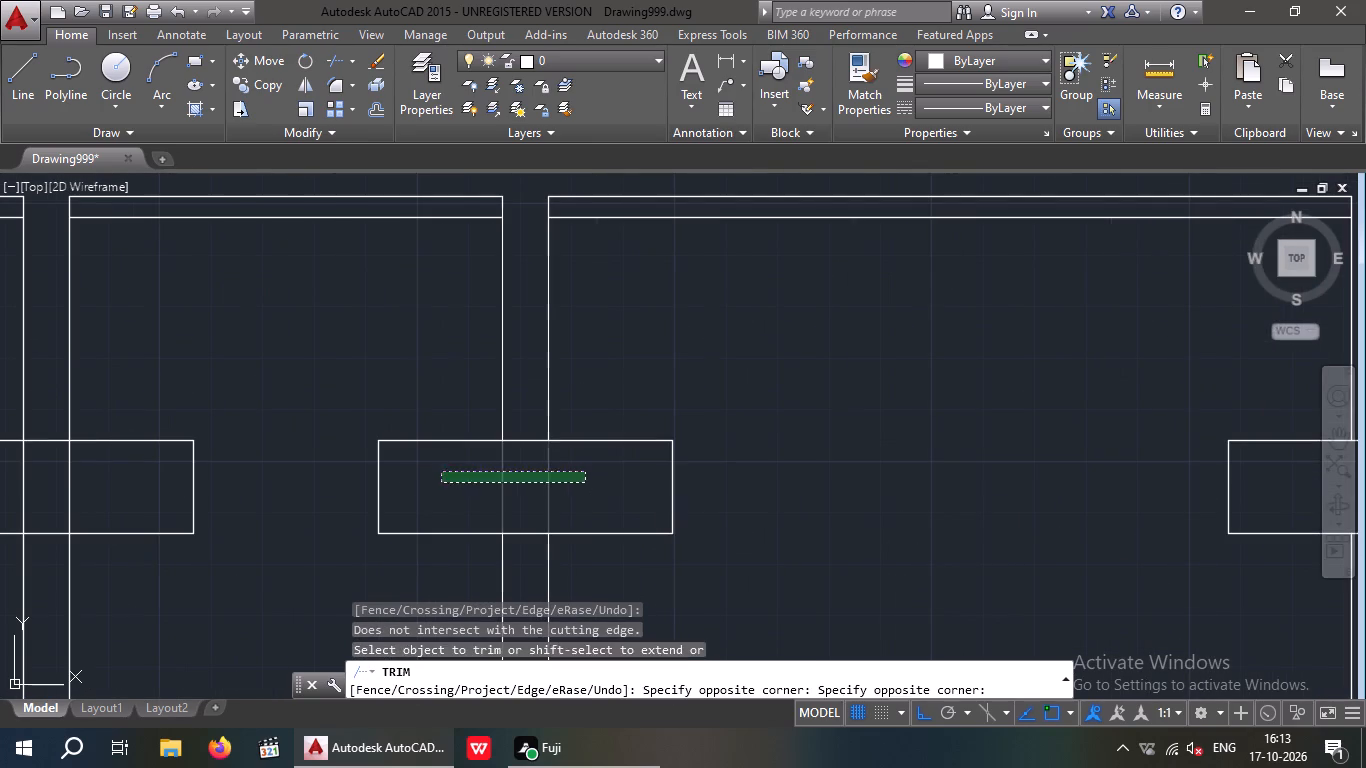
Trim away the column lines inside the remaining three copied footings.
{"action": "middle_click_drag", "start_coordinate": [499, 479], "coordinate": [814, 469]}
{"action": "scroll", "coordinate": [387, 485], "scroll_direction": "up", "scroll_amount": 1}
{"action": "left_click_drag", "start_coordinate": [463, 443], "coordinate": [275, 474]}
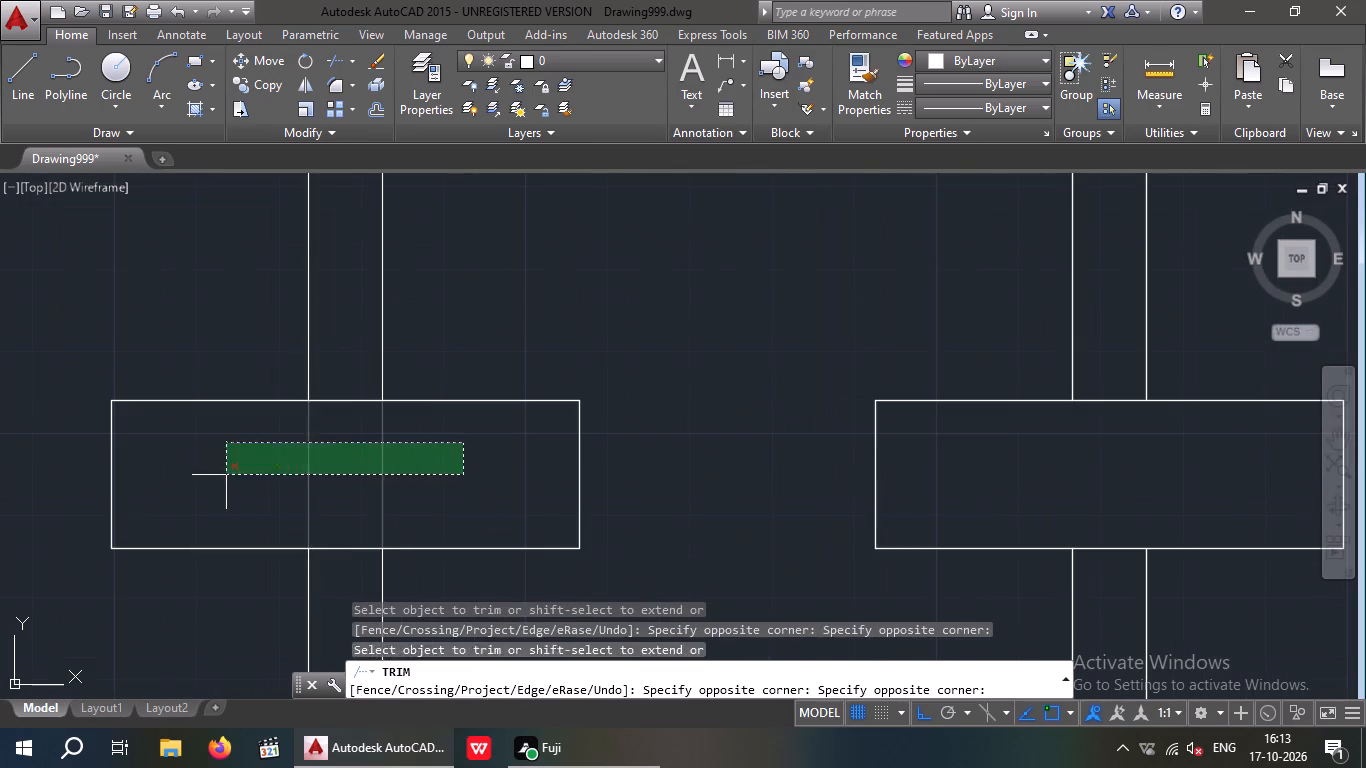
{"action": "left_click_drag", "start_coordinate": [226, 475], "coordinate": [242, 483]}
{"action": "scroll", "coordinate": [261, 480], "scroll_direction": "down", "scroll_amount": 1}
{"action": "middle_click_drag", "start_coordinate": [306, 480], "coordinate": [661, 460]}
{"action": "scroll", "coordinate": [656, 459], "scroll_direction": "down", "scroll_amount": 2}
{"action": "scroll", "coordinate": [408, 475], "scroll_direction": "up", "scroll_amount": 2}
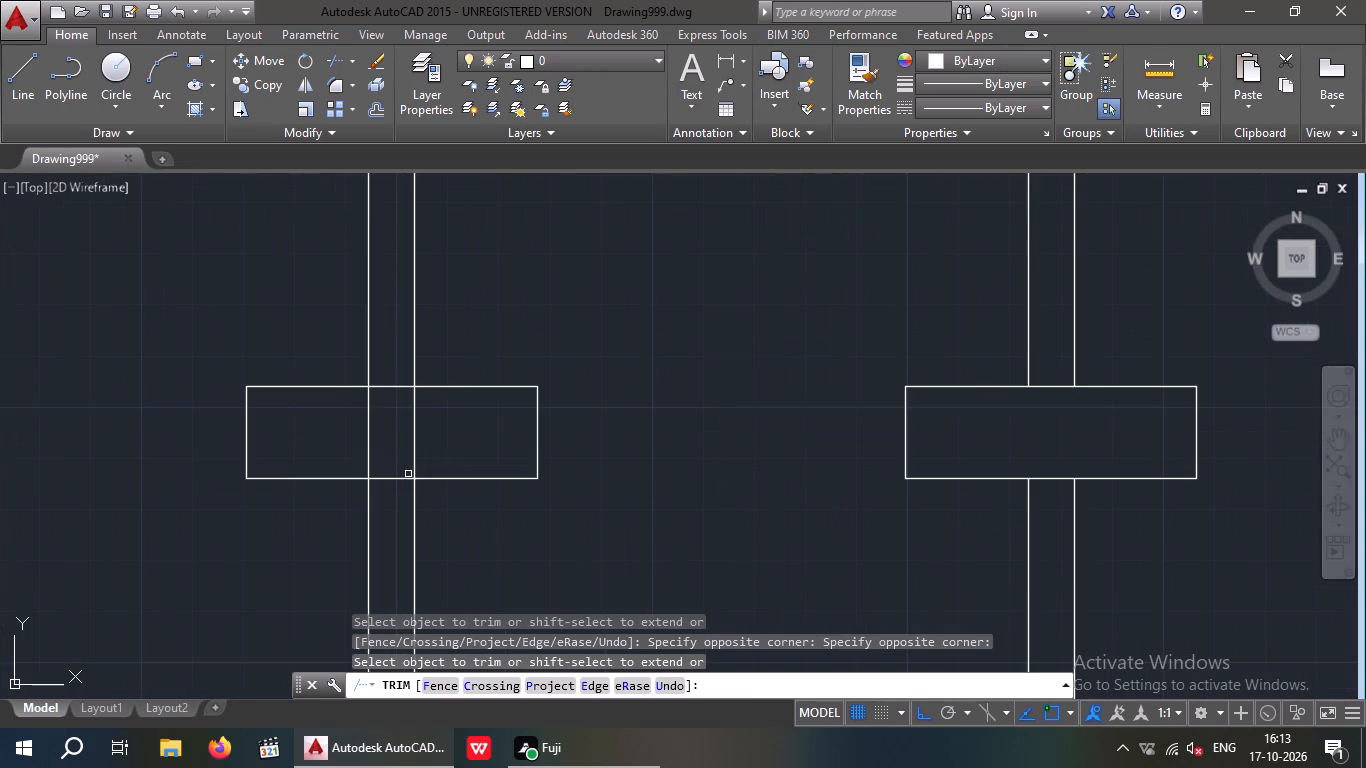
{"action": "left_click_drag", "start_coordinate": [470, 431], "coordinate": [349, 444]}
{"action": "left_click", "coordinate": [316, 448]}
{"action": "middle_click_drag", "start_coordinate": [355, 447], "coordinate": [605, 480]}
{"action": "scroll", "coordinate": [608, 466], "scroll_direction": "down", "scroll_amount": 1}
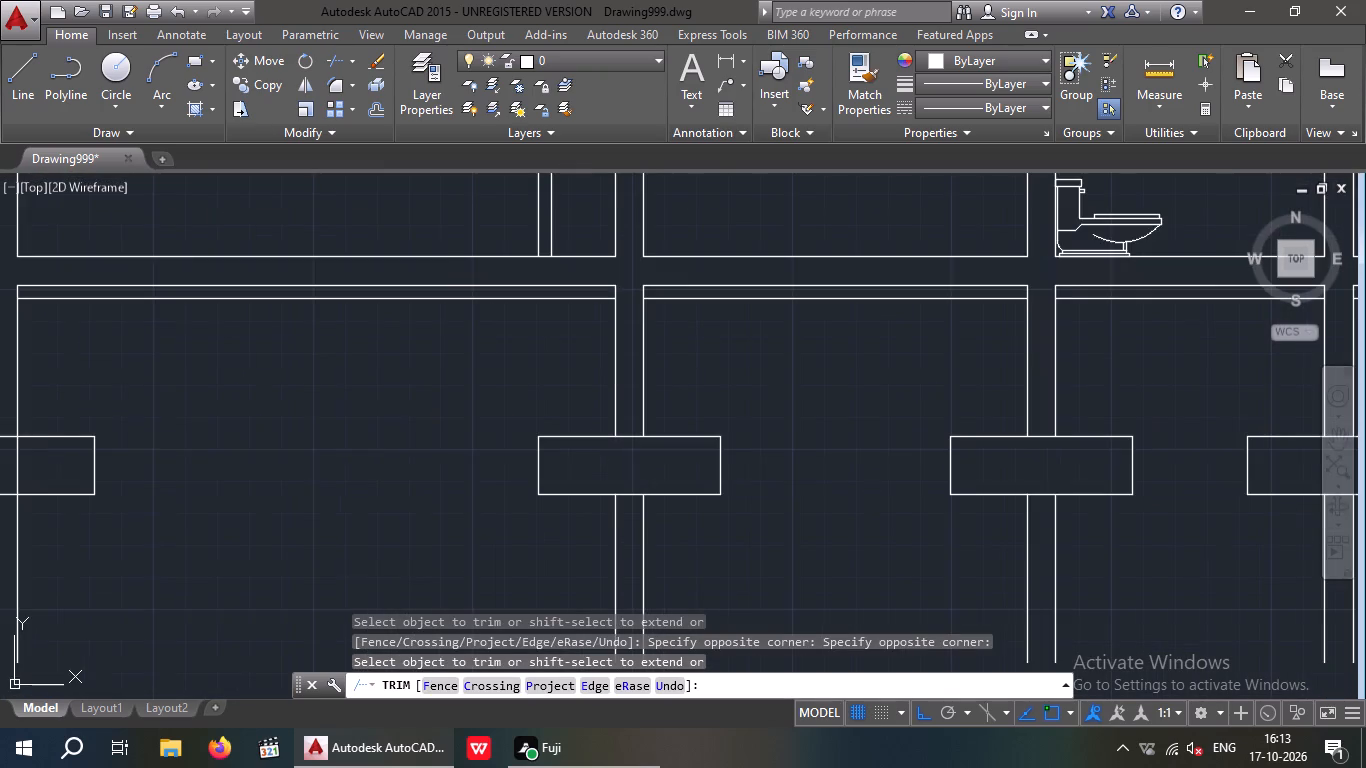
{"action": "middle_click_drag", "start_coordinate": [335, 513], "coordinate": [767, 513]}
{"action": "scroll", "coordinate": [437, 468], "scroll_direction": "up", "scroll_amount": 1}
{"action": "left_click_drag", "start_coordinate": [519, 453], "coordinate": [377, 475]}
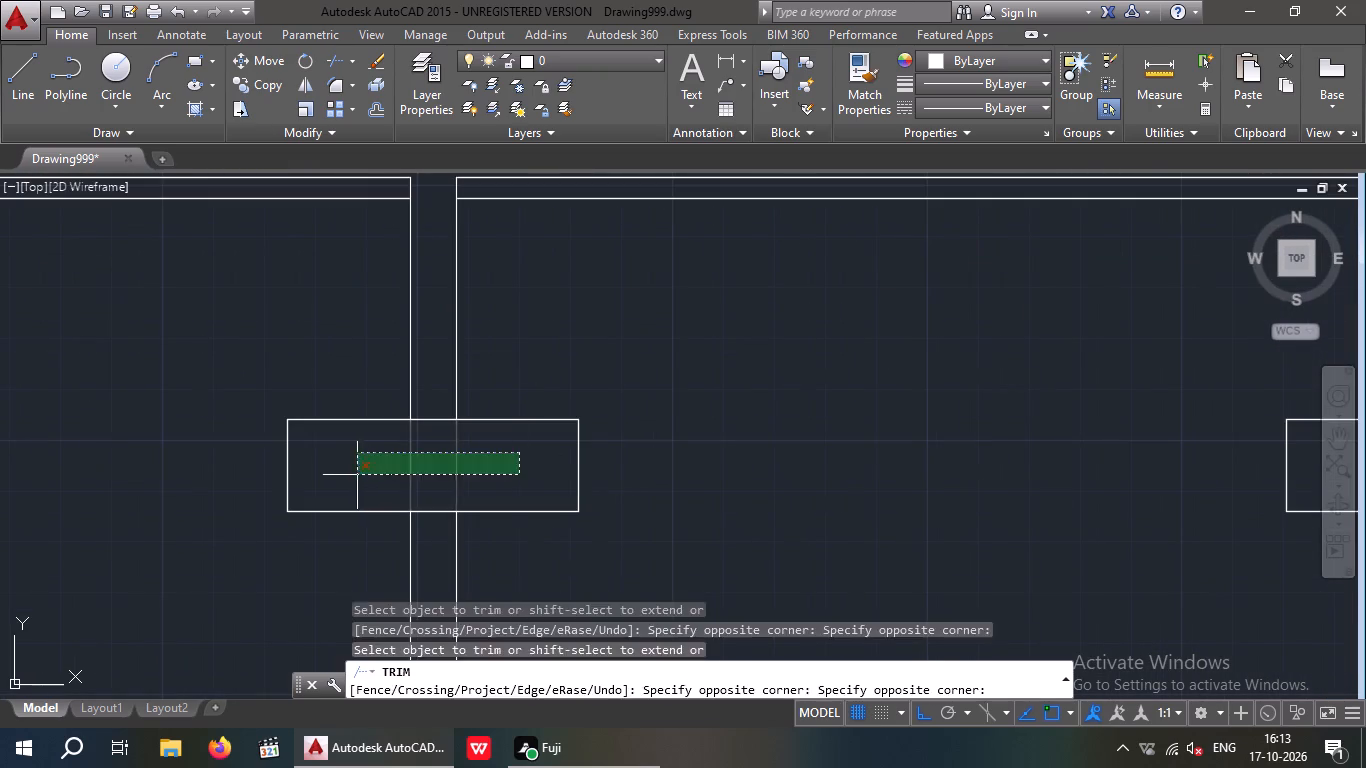
{"action": "left_click", "coordinate": [357, 475]}
{"action": "scroll", "coordinate": [375, 470], "scroll_direction": "down", "scroll_amount": 2}
{"action": "middle_click_drag", "start_coordinate": [312, 560], "coordinate": [393, 559]}
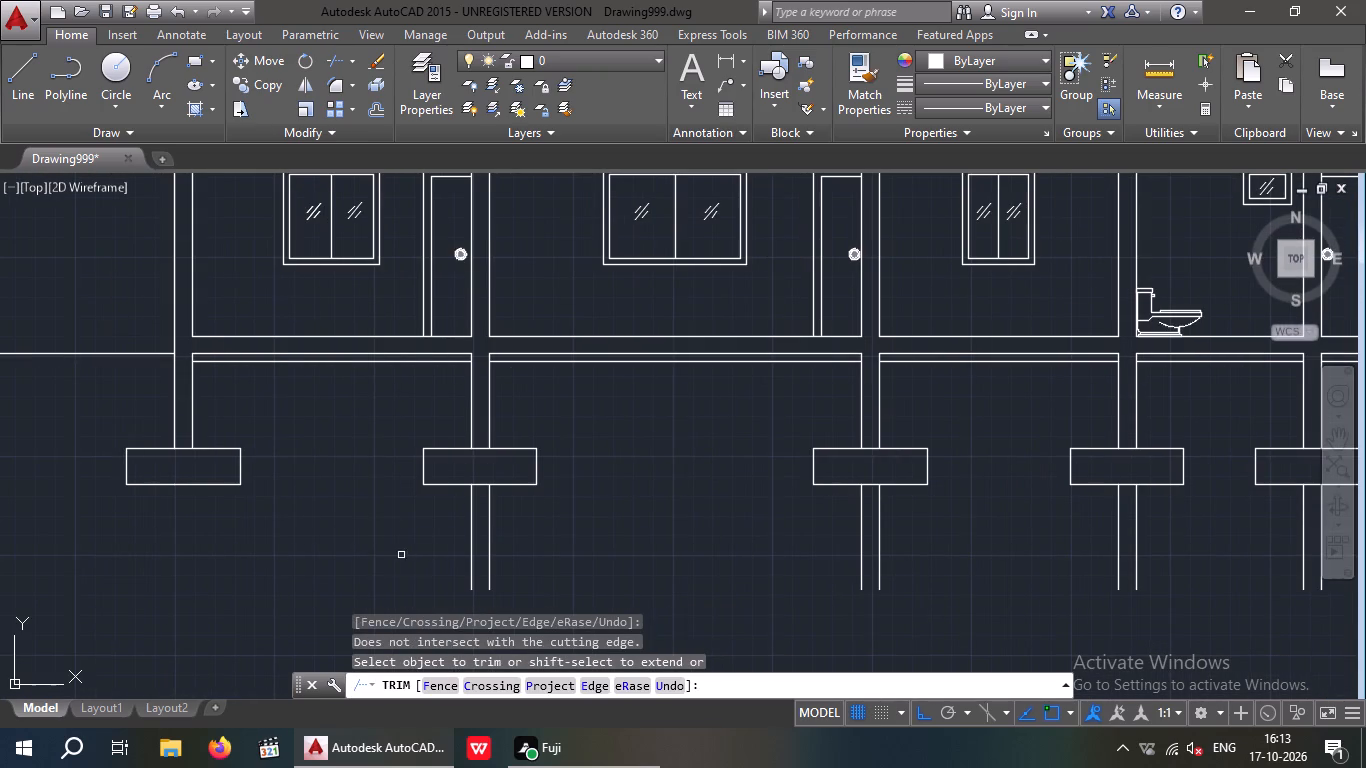
{"action": "key", "text": "Escape"}
Erase the leftover column line segments below the five copied footings.
{"action": "left_click_drag", "start_coordinate": [615, 530], "coordinate": [383, 566]}
{"action": "left_click", "coordinate": [367, 568]}
{"action": "middle_click_drag", "start_coordinate": [576, 572], "coordinate": [192, 587]}
{"action": "left_click_drag", "start_coordinate": [555, 554], "coordinate": [377, 562]}
{"action": "left_click", "coordinate": [367, 565]}
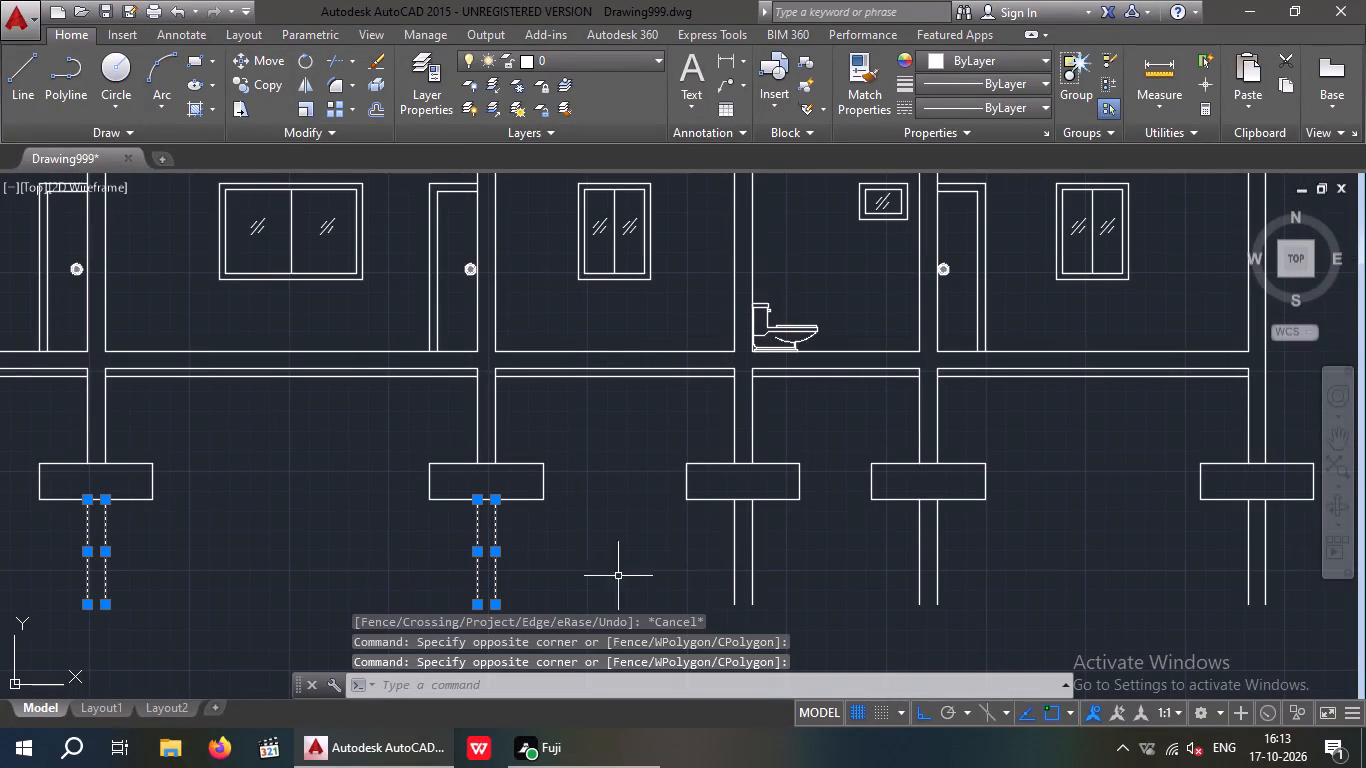
{"action": "left_click_drag", "start_coordinate": [822, 552], "coordinate": [690, 581]}
{"action": "left_click", "coordinate": [660, 586]}
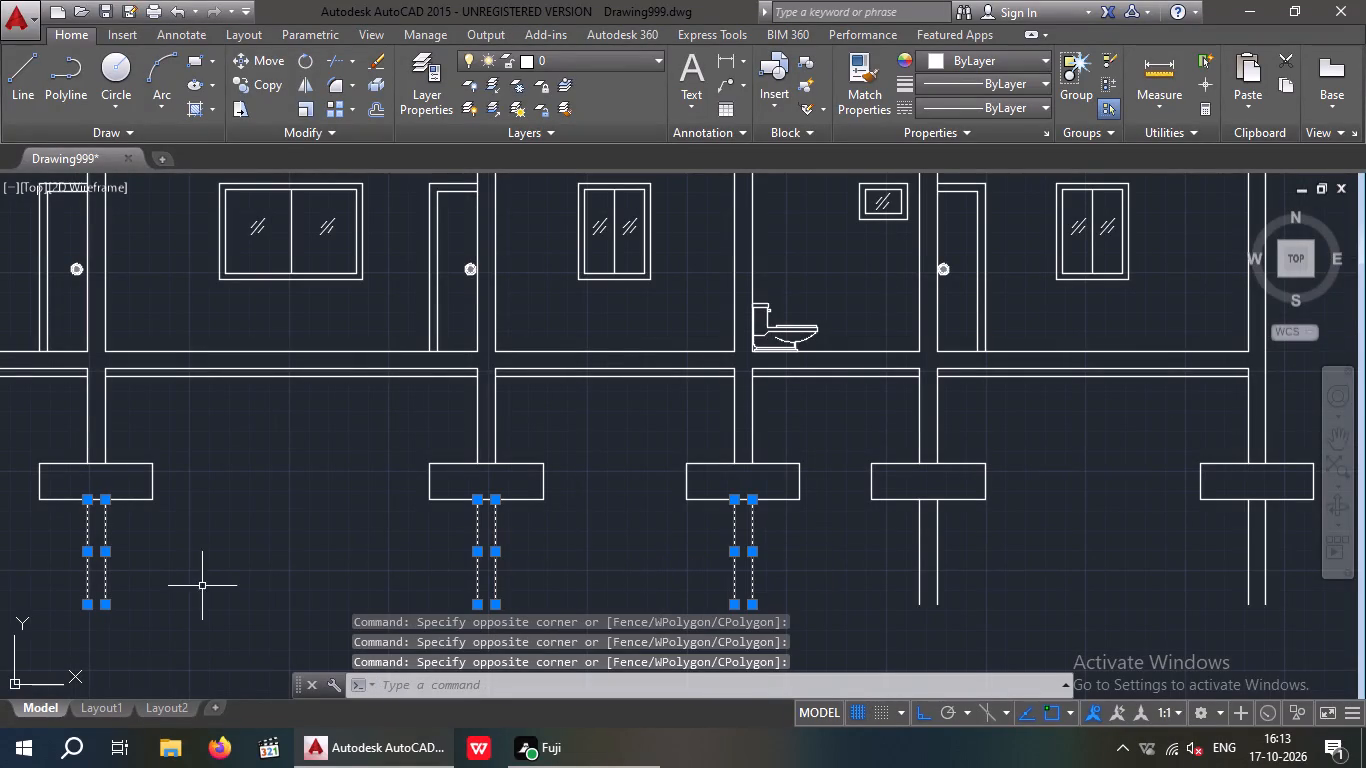
{"action": "middle_click_drag", "start_coordinate": [651, 554], "coordinate": [221, 589]}
{"action": "scroll", "coordinate": [447, 590], "scroll_direction": "up", "scroll_amount": 1}
{"action": "middle_click_drag", "start_coordinate": [447, 589], "coordinate": [476, 512]}
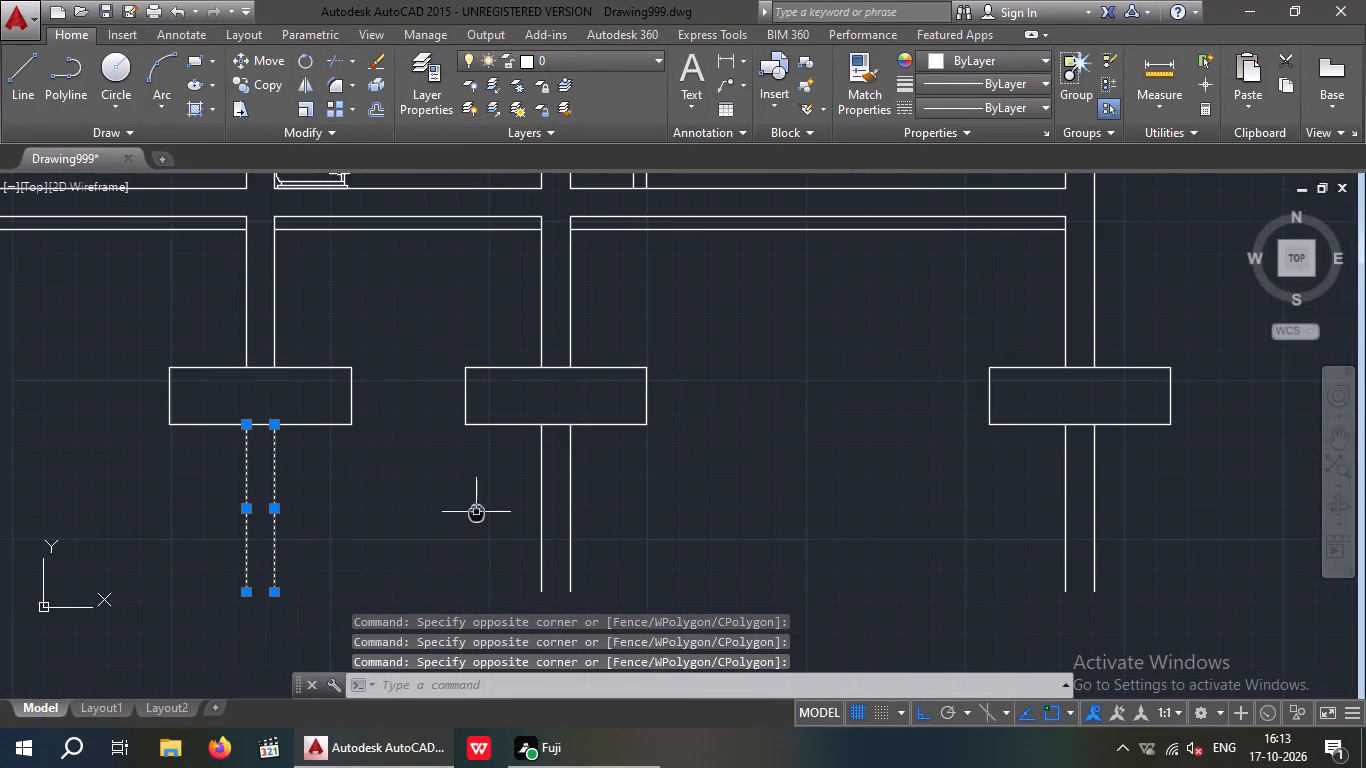
{"action": "left_click_drag", "start_coordinate": [647, 511], "coordinate": [477, 564]}
{"action": "left_click", "coordinate": [472, 564]}
{"action": "left_click_drag", "start_coordinate": [1234, 509], "coordinate": [1084, 563]}
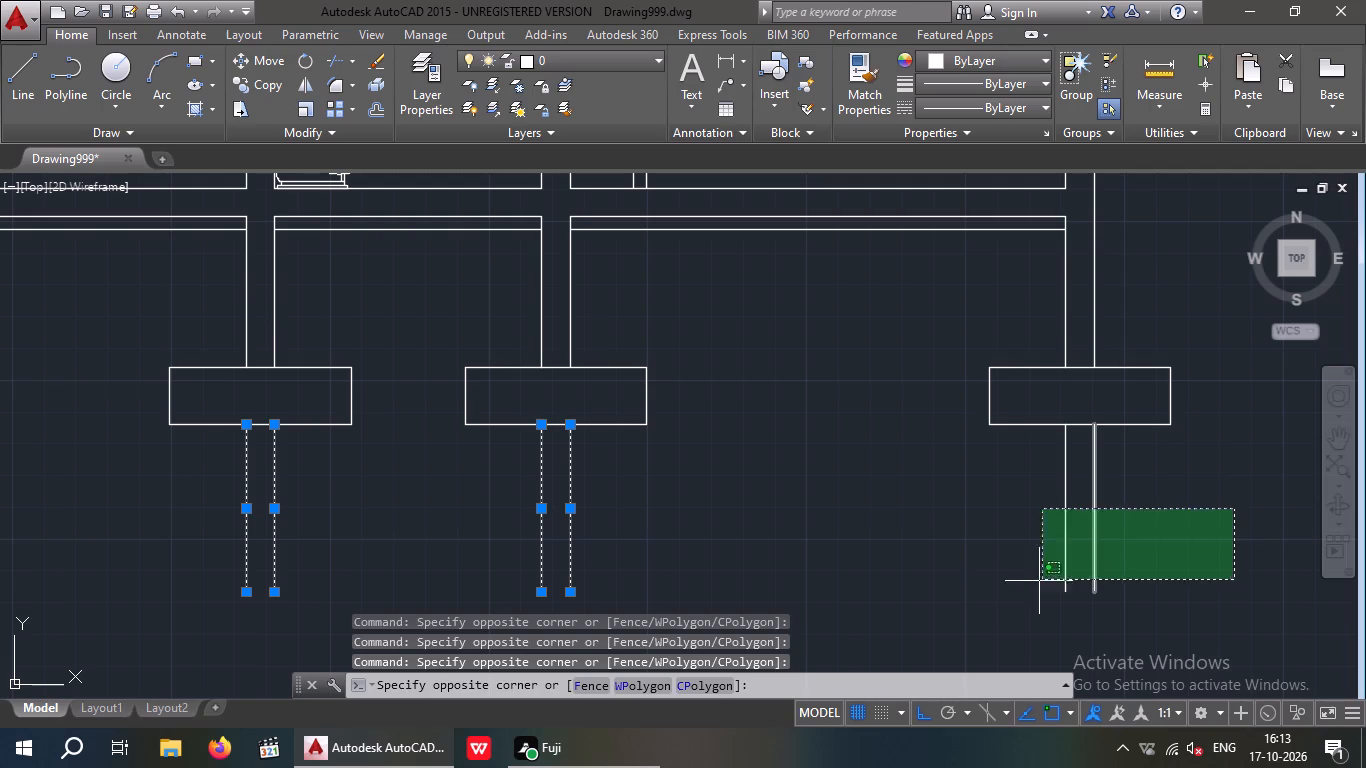
{"action": "left_click", "coordinate": [1004, 589]}
{"action": "key", "text": "Delete"}
Hatch the first two footings at the ground-line end with a solid fill in grey 147,149,152.
{"action": "scroll", "coordinate": [884, 535], "scroll_direction": "down", "scroll_amount": 2}
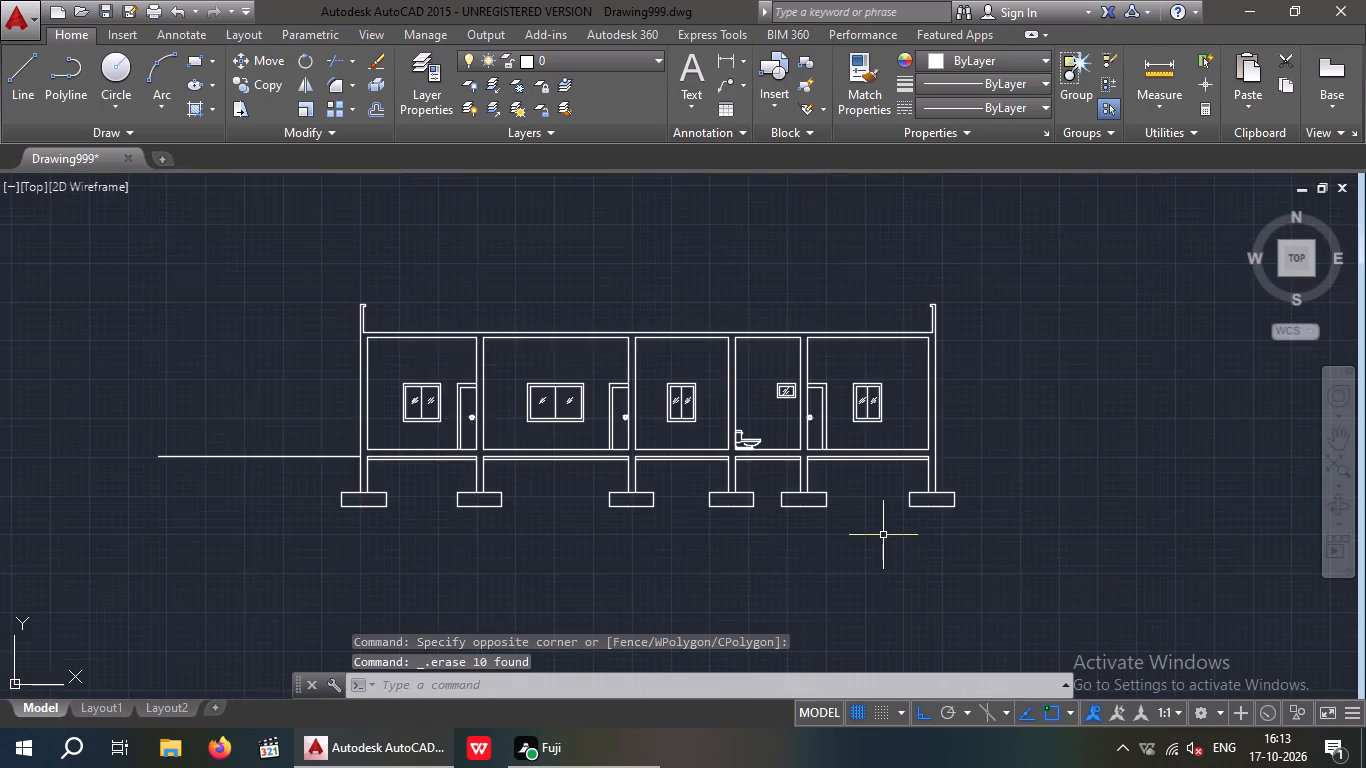
{"action": "scroll", "coordinate": [883, 535], "scroll_direction": "down", "scroll_amount": 2}
{"action": "middle_click_drag", "start_coordinate": [880, 541], "coordinate": [897, 604]}
{"action": "scroll", "coordinate": [880, 542], "scroll_direction": "down", "scroll_amount": 1}
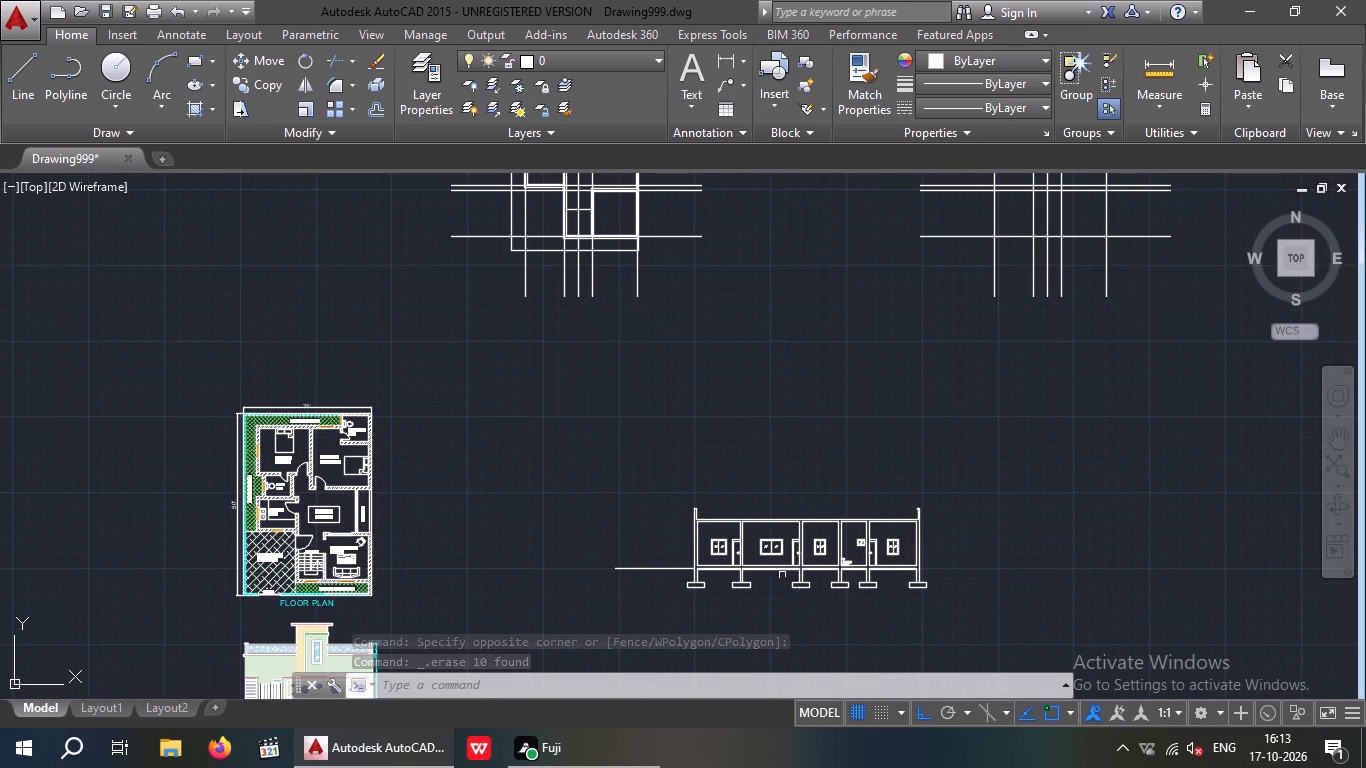
{"action": "middle_click_drag", "start_coordinate": [608, 550], "coordinate": [629, 411]}
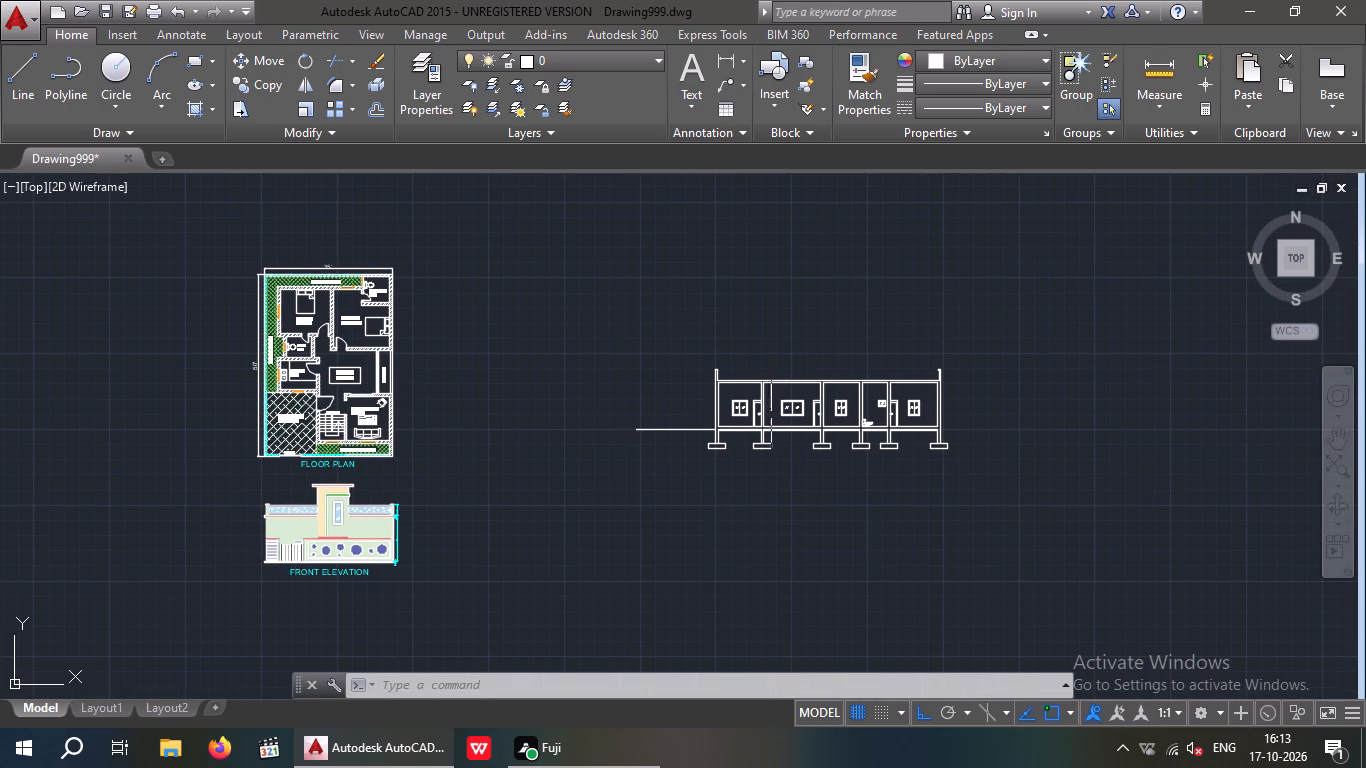
{"action": "scroll", "coordinate": [745, 424], "scroll_direction": "up", "scroll_amount": 4}
{"action": "middle_click_drag", "start_coordinate": [744, 455], "coordinate": [687, 480]}
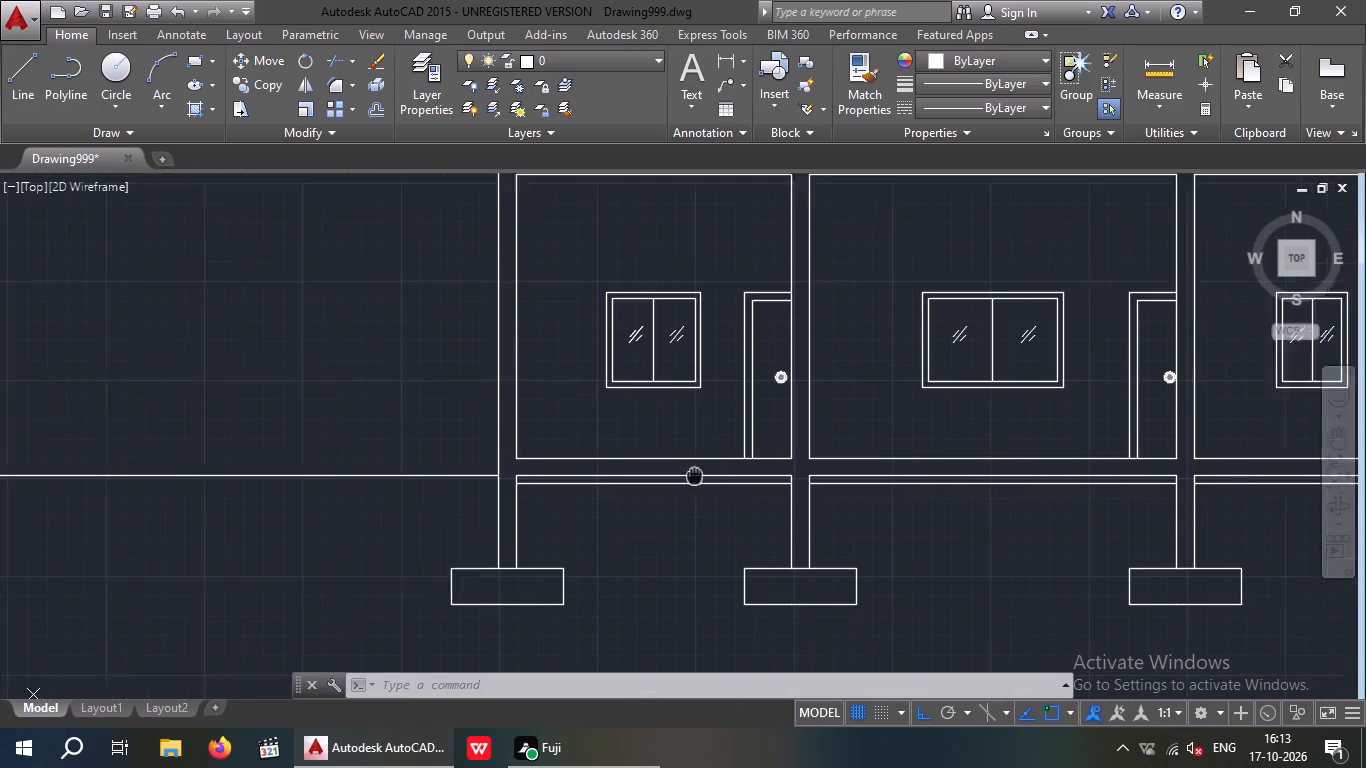
{"action": "middle_click_drag", "start_coordinate": [687, 480], "coordinate": [548, 523]}
{"action": "middle_click_drag", "start_coordinate": [749, 568], "coordinate": [663, 510]}
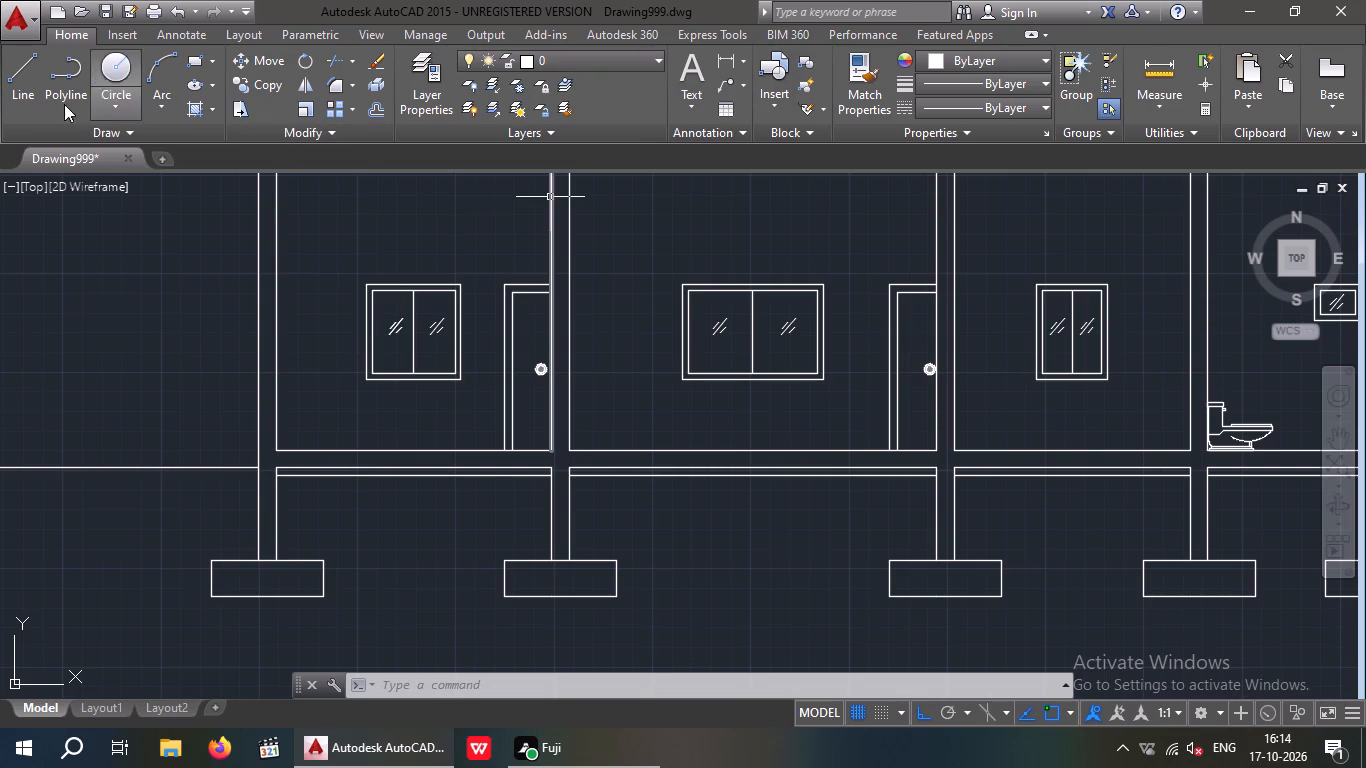
{"action": "left_click", "coordinate": [198, 108]}
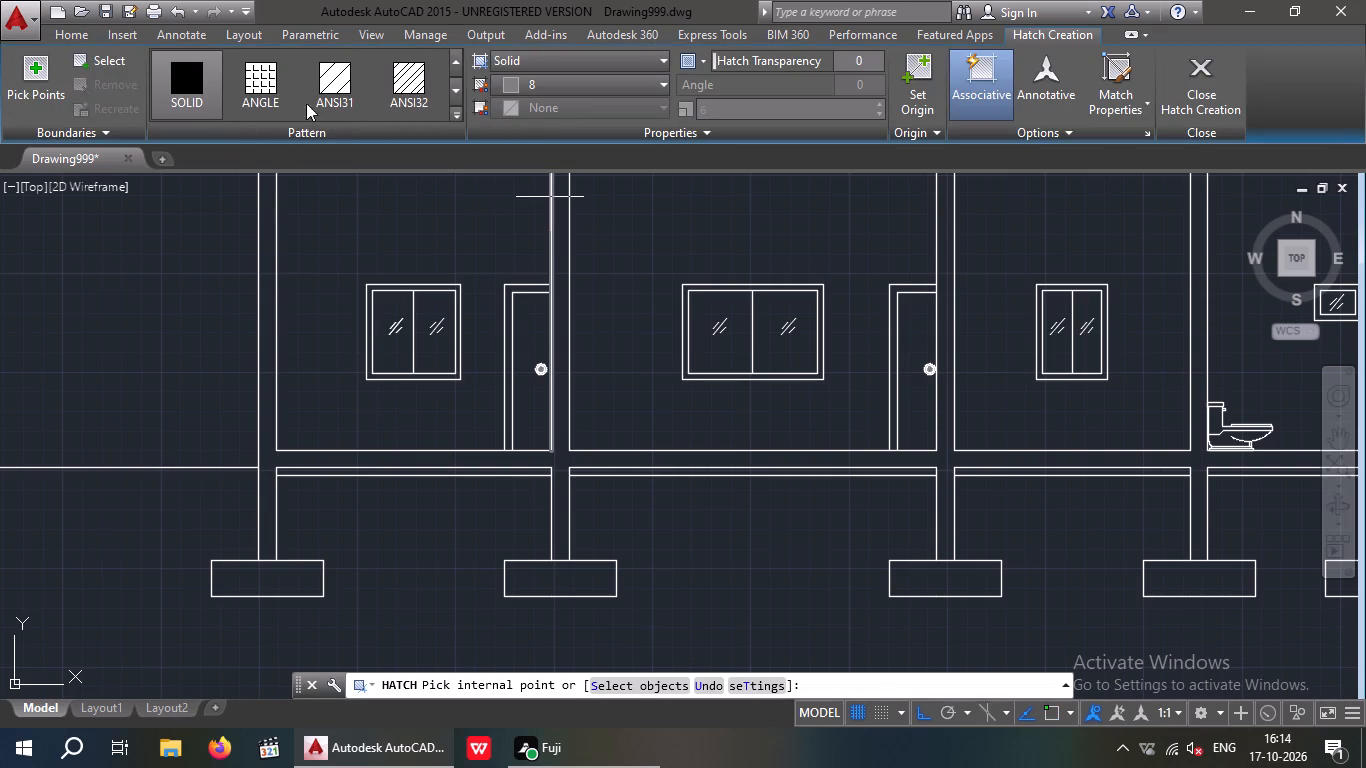
{"action": "left_click", "coordinate": [190, 74]}
{"action": "left_click", "coordinate": [656, 84]}
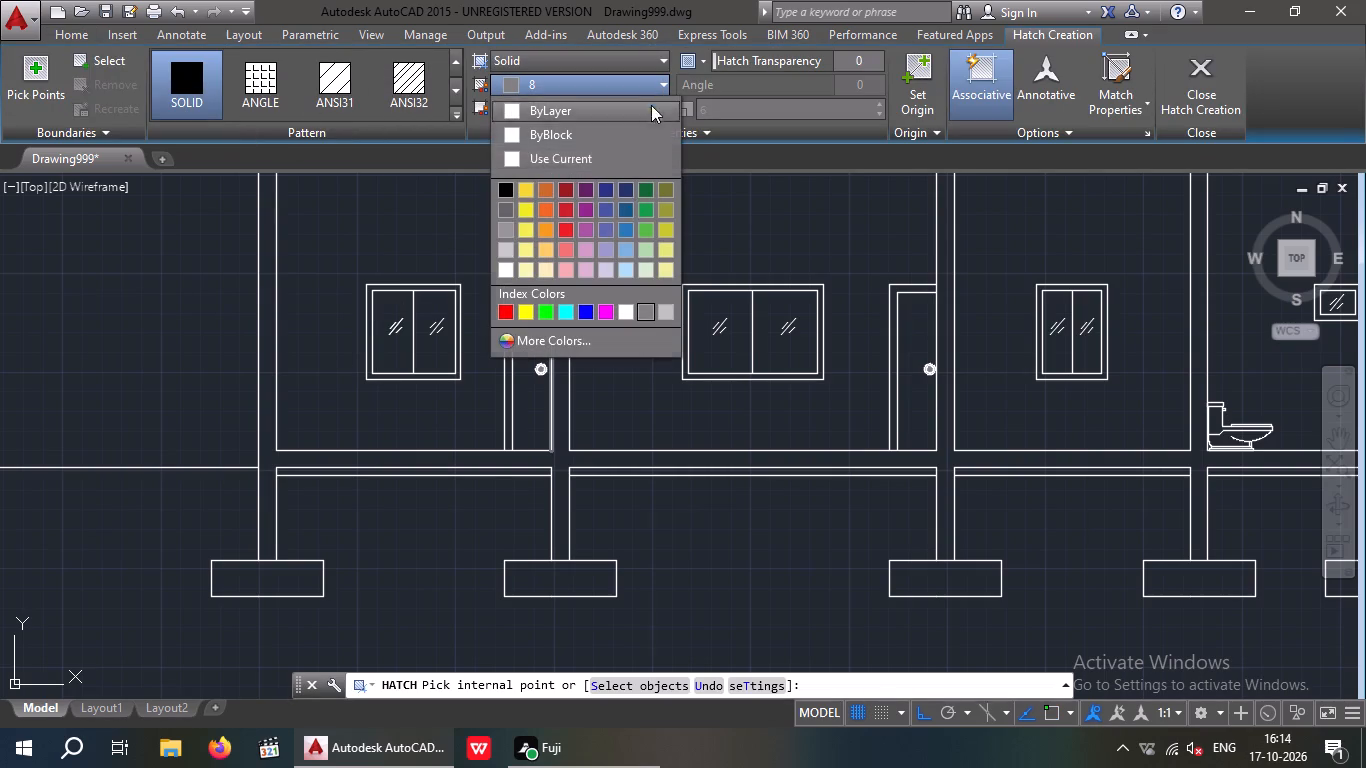
{"action": "left_click", "coordinate": [506, 230]}
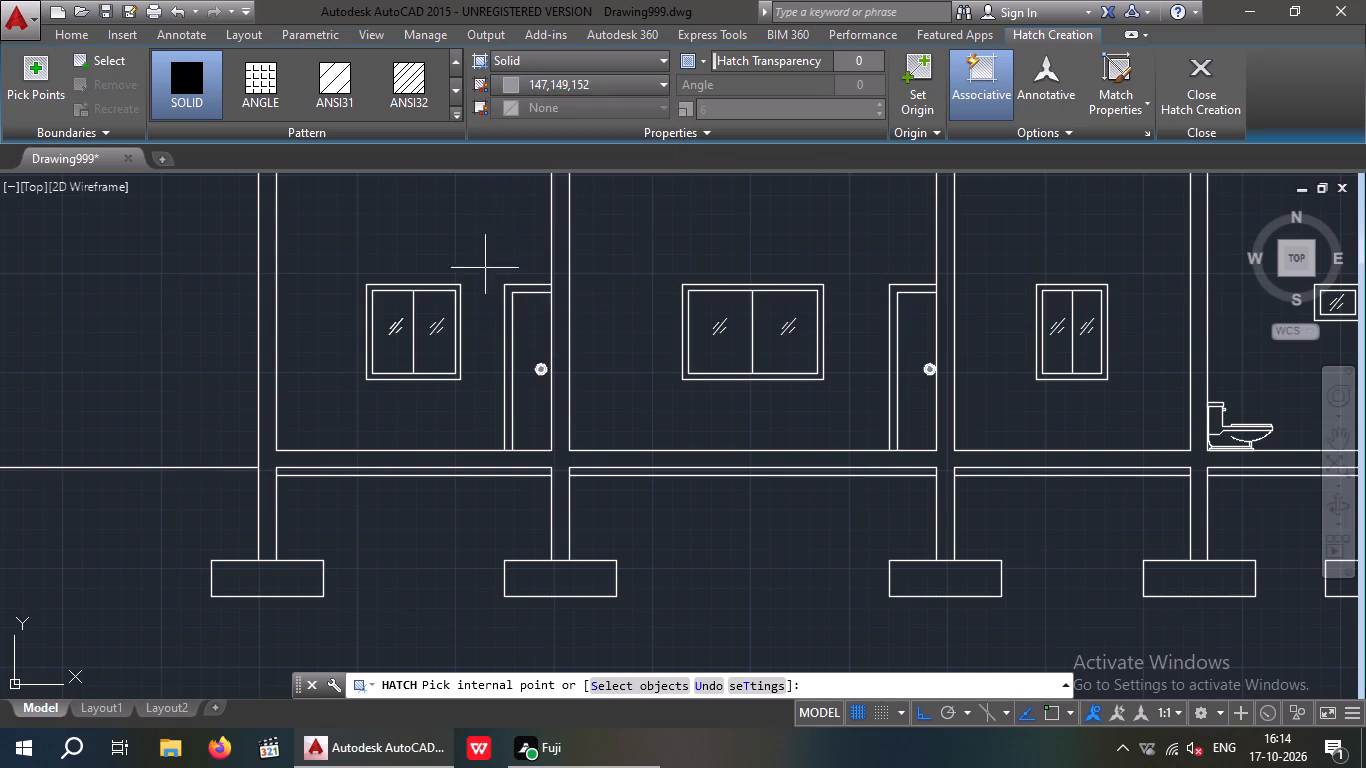
{"action": "left_click", "coordinate": [259, 586]}
{"action": "left_click", "coordinate": [550, 582]}
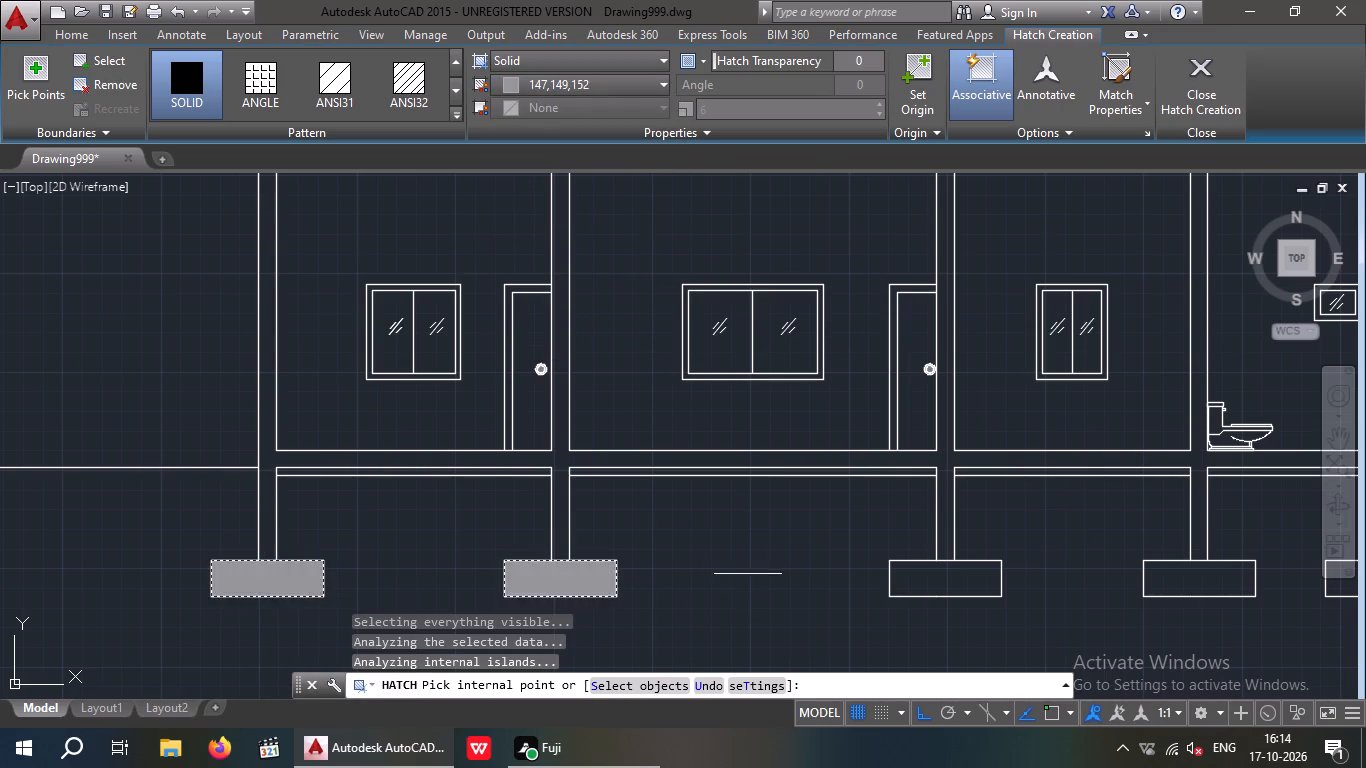
Apply the same solid grey hatch to the remaining four footings and finish the hatch.
{"action": "scroll", "coordinate": [721, 572], "scroll_direction": "down", "scroll_amount": 1}
{"action": "middle_click_drag", "start_coordinate": [705, 571], "coordinate": [460, 528]}
{"action": "left_click", "coordinate": [604, 535]}
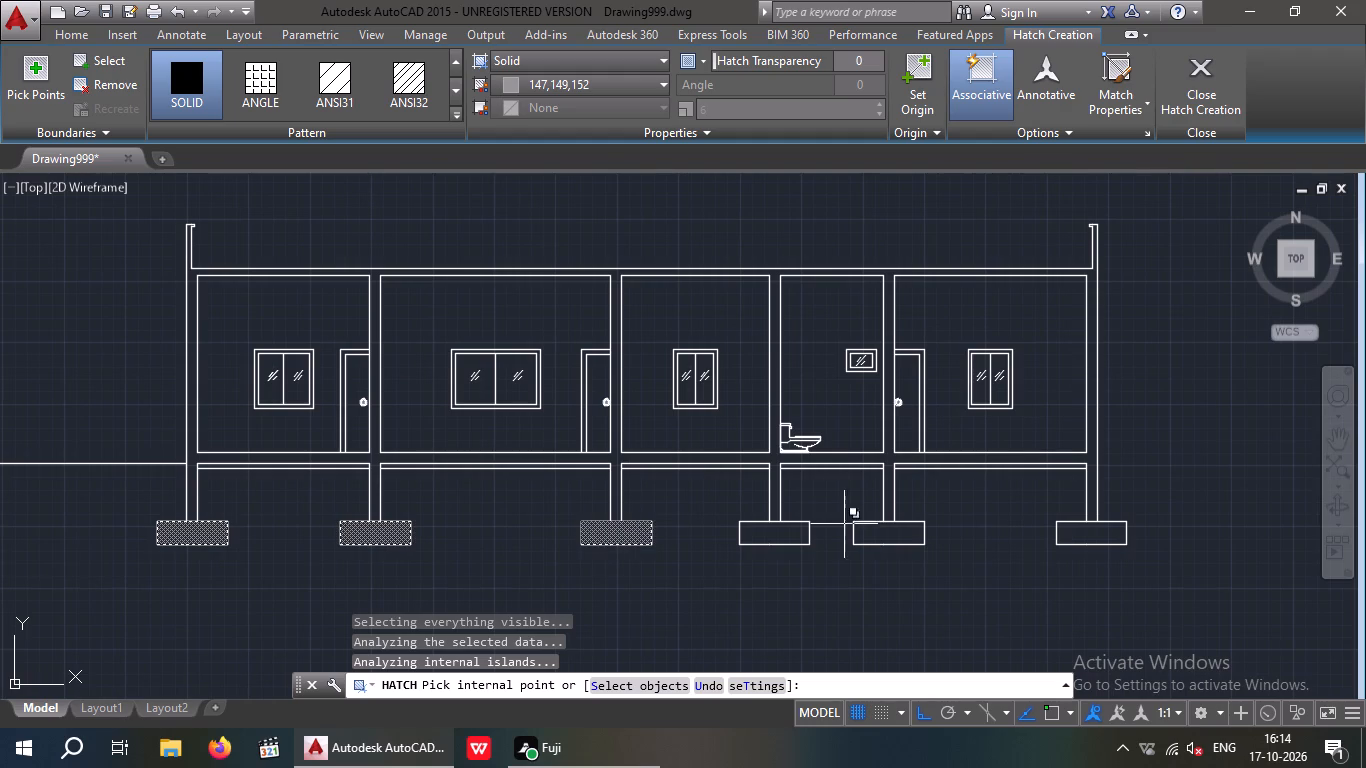
{"action": "left_click", "coordinate": [776, 533]}
{"action": "left_click", "coordinate": [885, 534]}
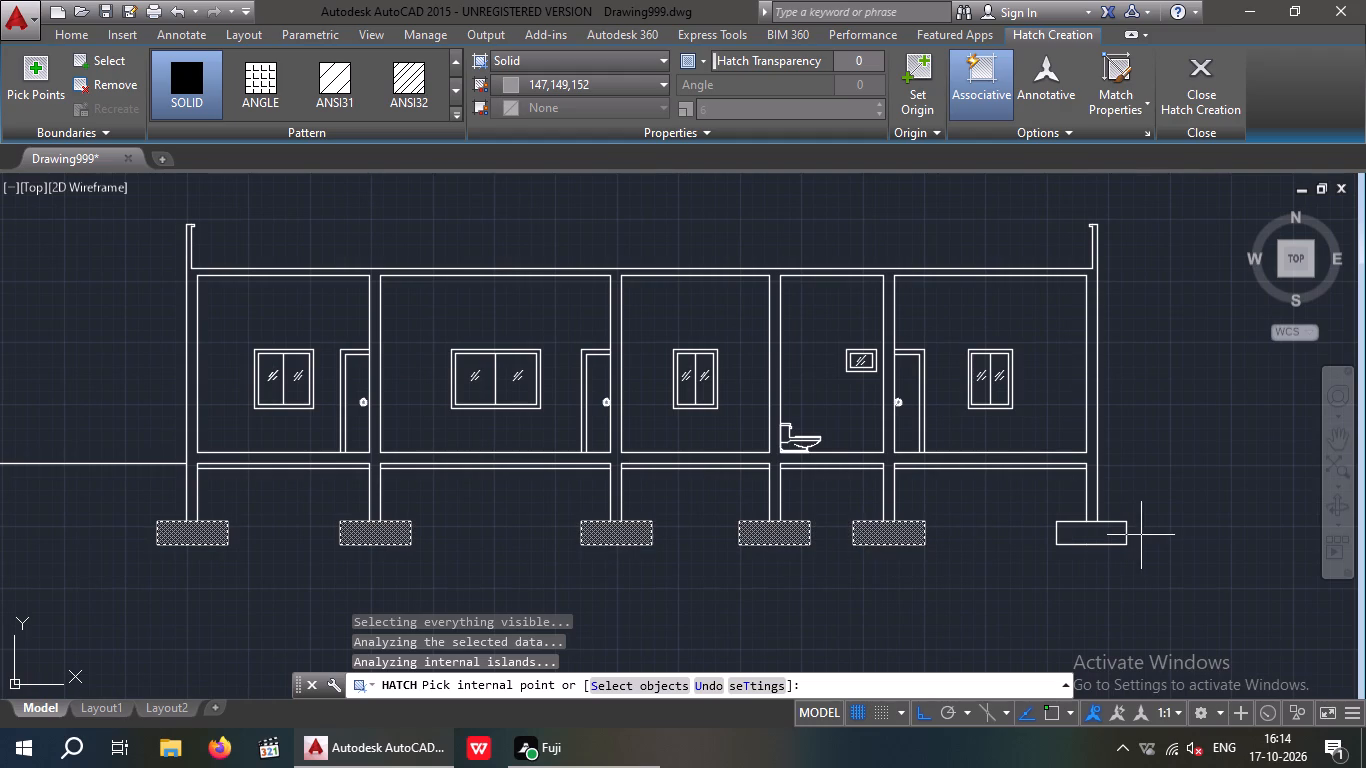
{"action": "left_click", "coordinate": [1090, 536]}
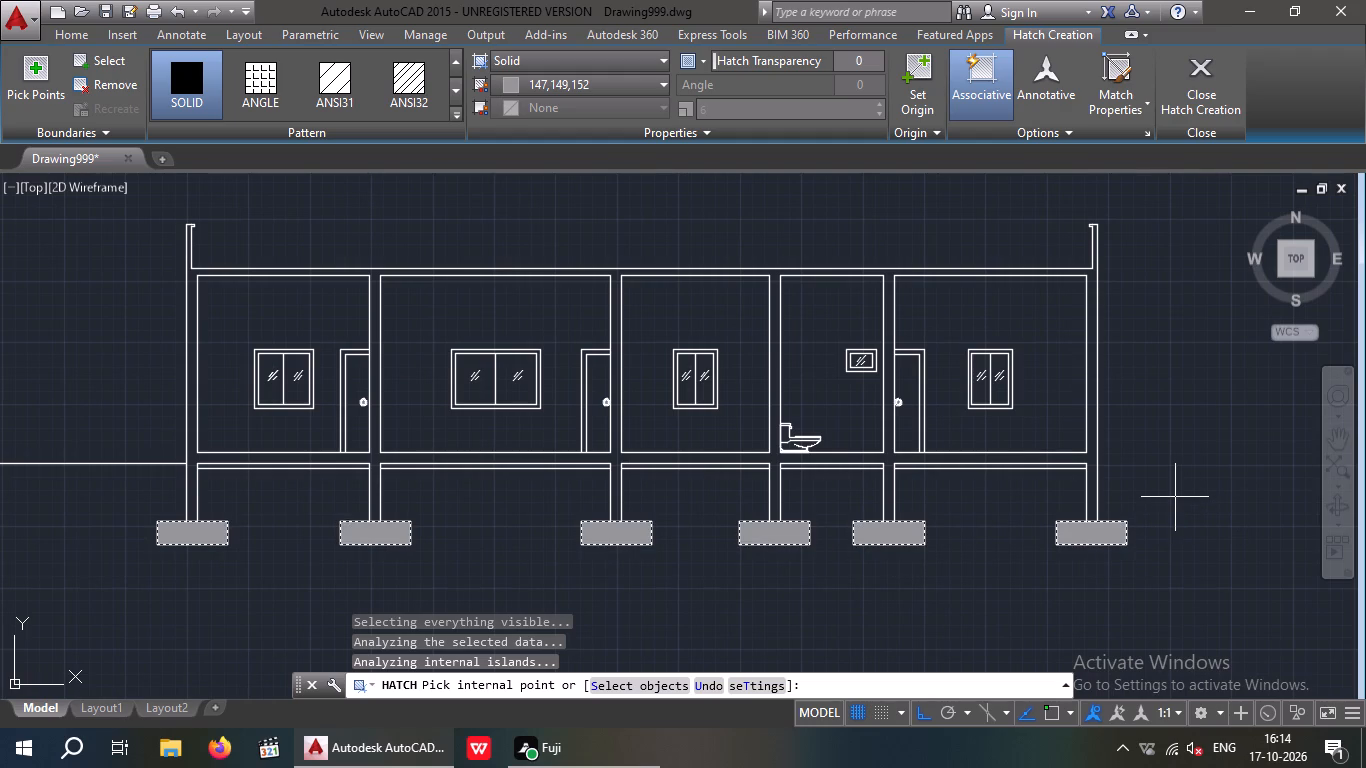
{"action": "key", "text": "Escape"}
{"action": "key", "text": "Escape"}
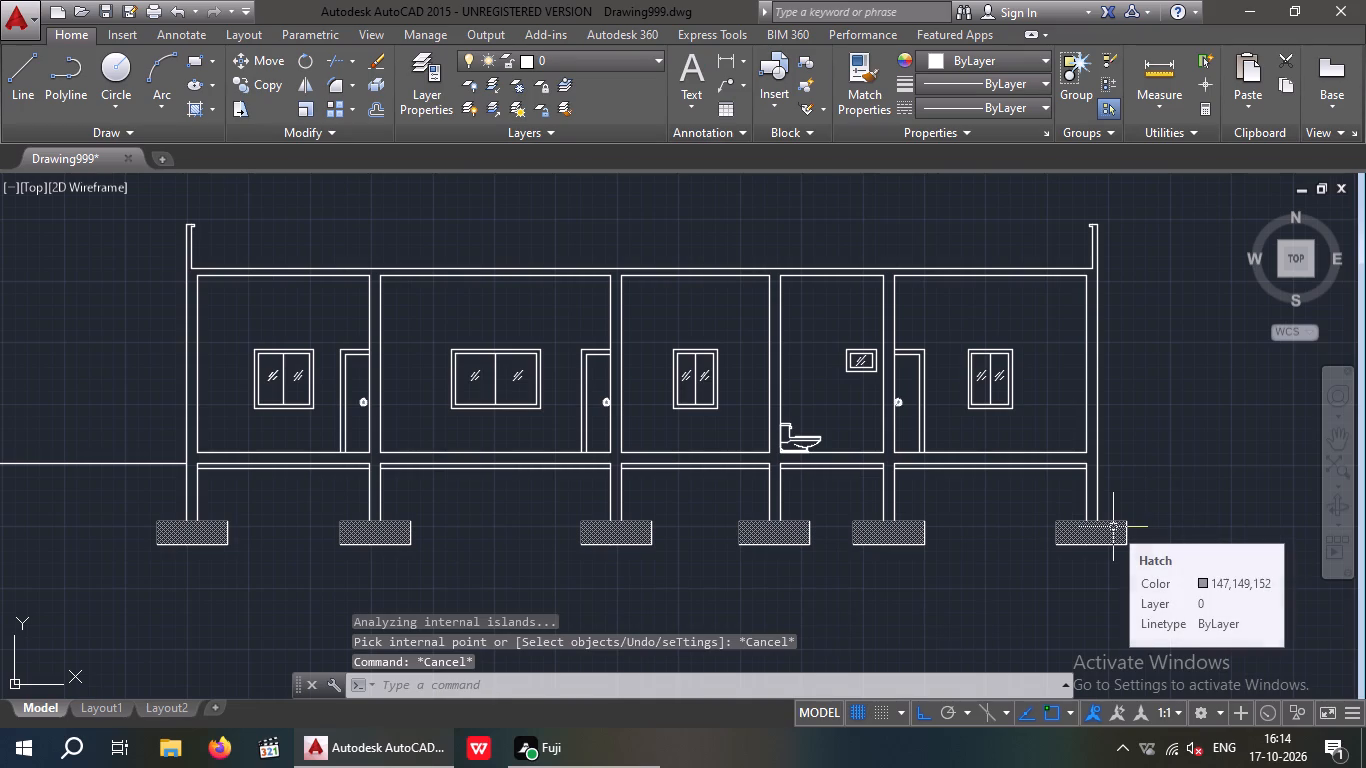
{"action": "key", "text": "Escape"}
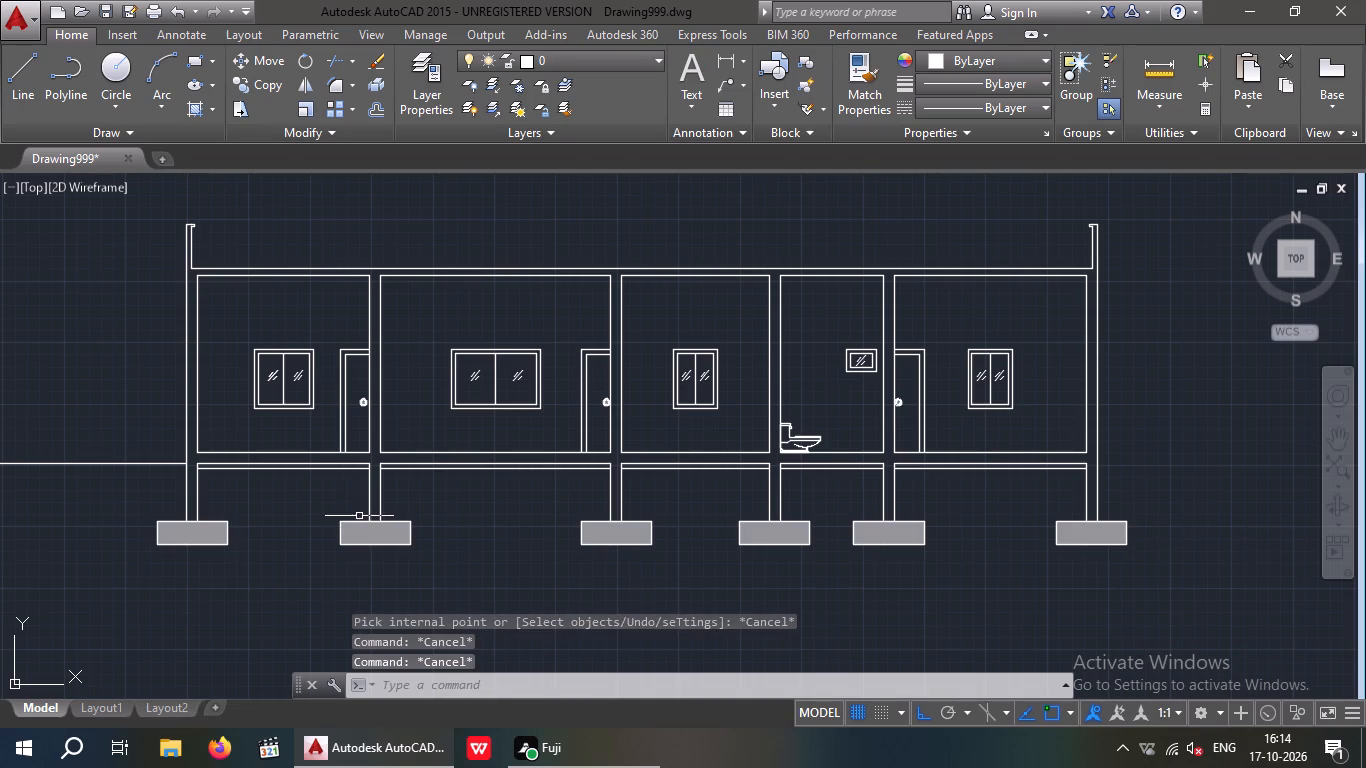
Draw a horizontal line across the ground-line end column, level with the bottom edge of the adjacent window frame.
{"action": "key", "text": "l"}
{"action": "key", "text": "Return"}
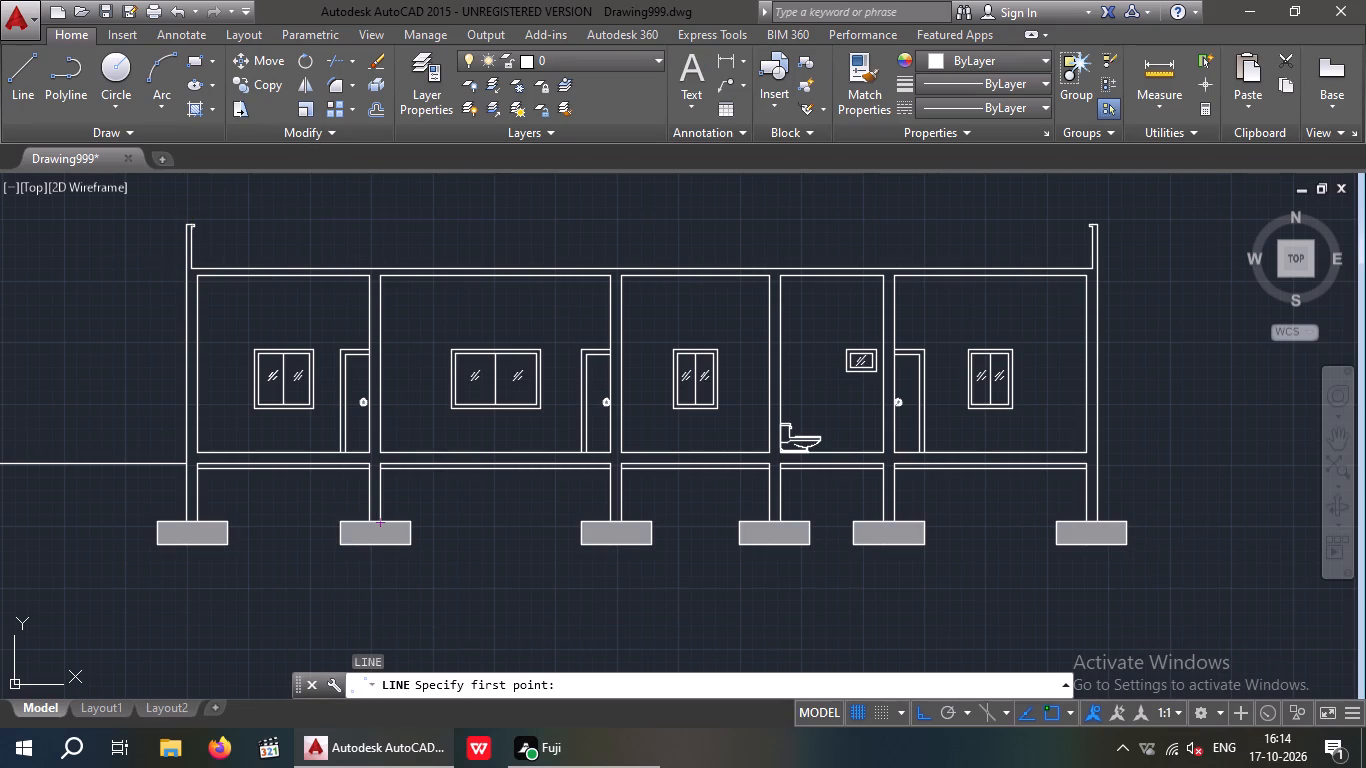
{"action": "scroll", "coordinate": [184, 394], "scroll_direction": "up", "scroll_amount": 3}
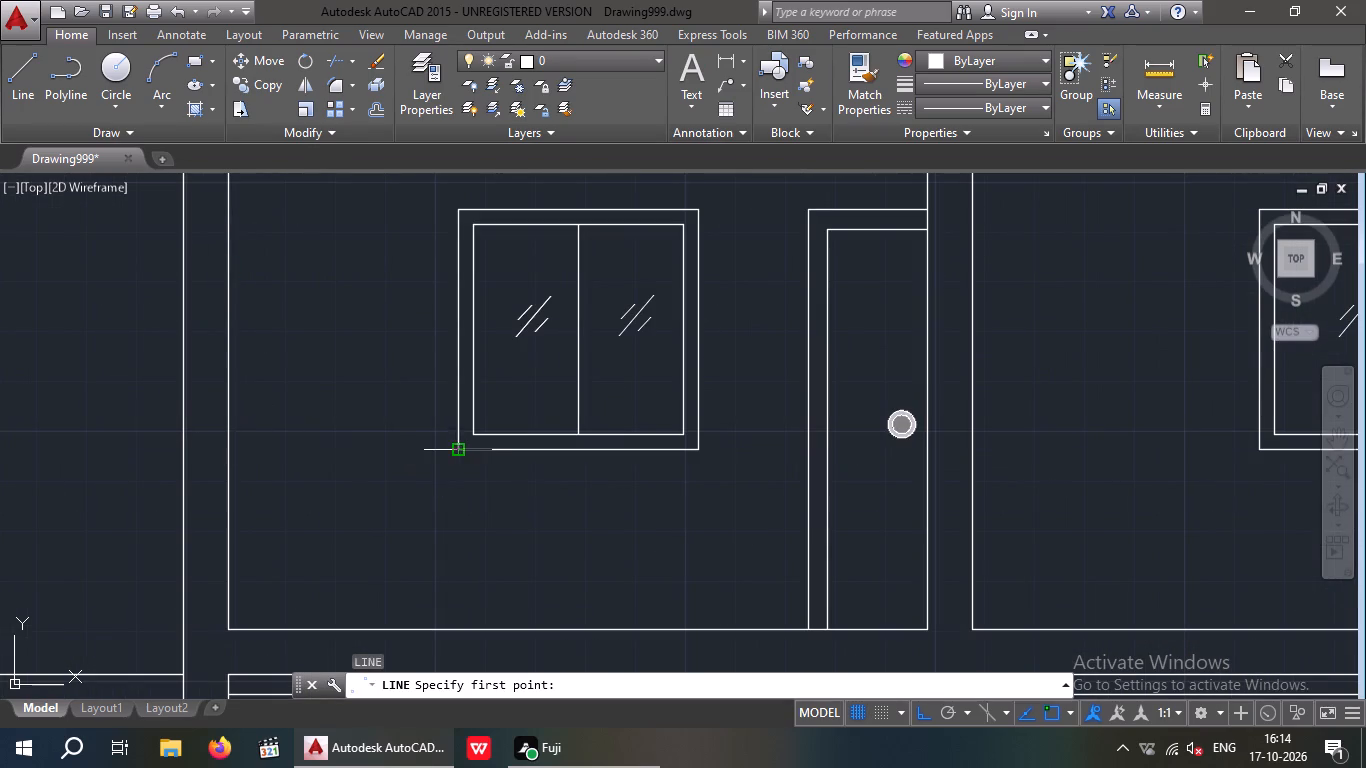
{"action": "left_click_drag", "start_coordinate": [224, 452], "coordinate": [214, 453]}
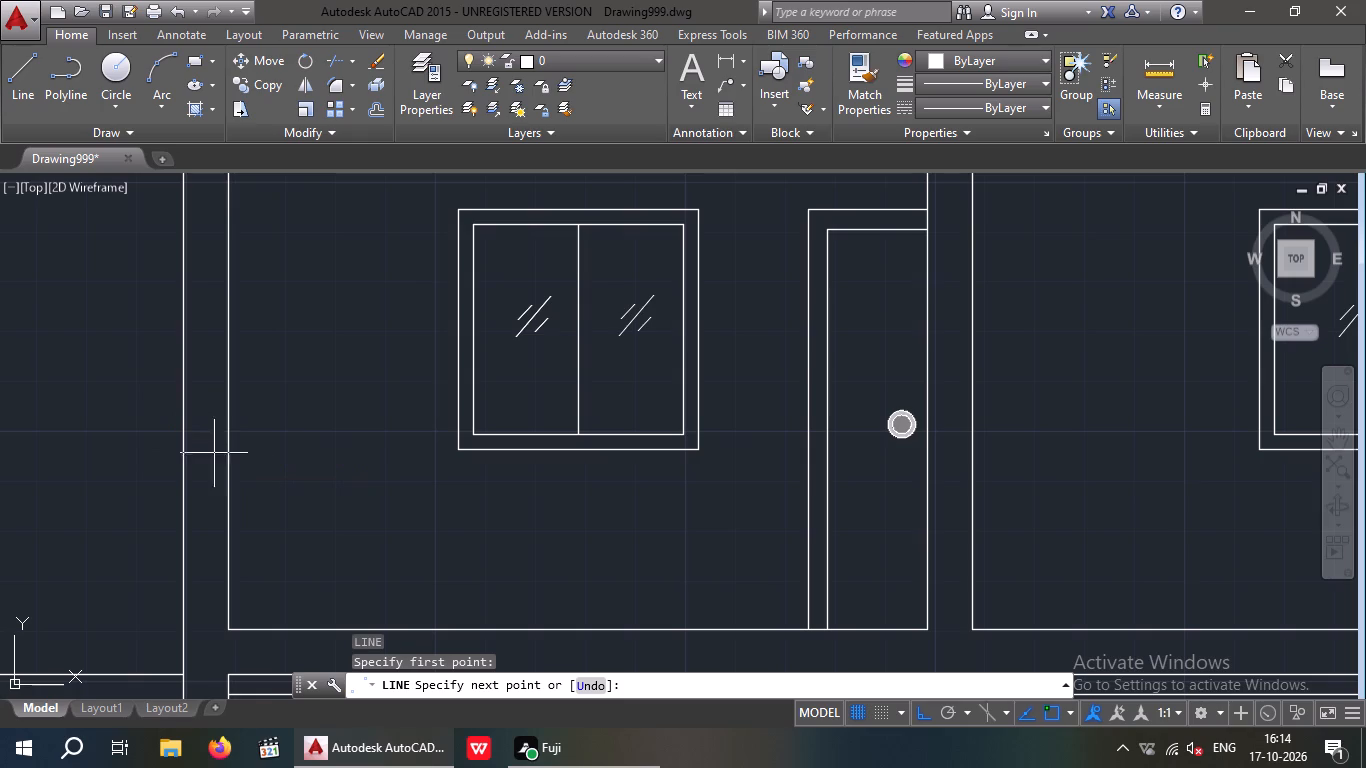
{"action": "left_click", "coordinate": [179, 451]}
{"action": "key", "text": "Escape"}
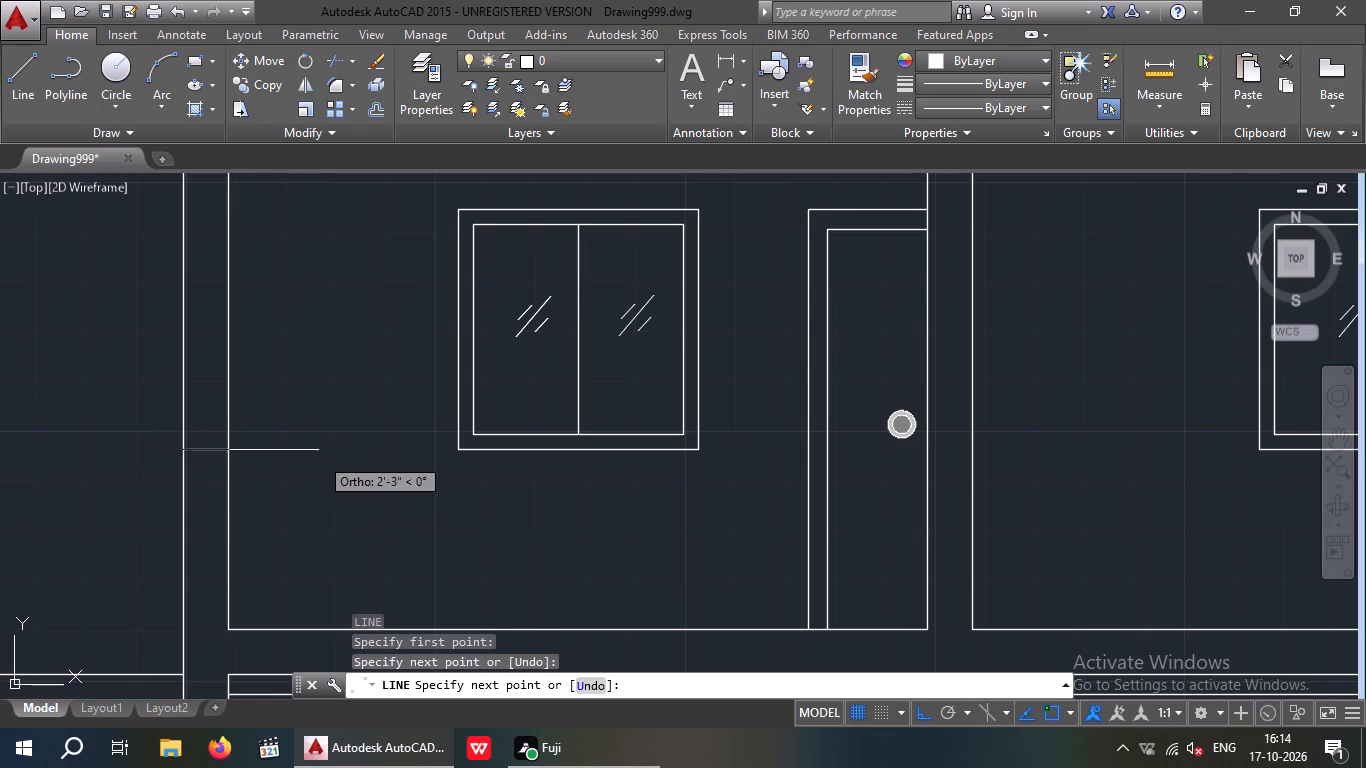
{"action": "key", "text": "Escape"}
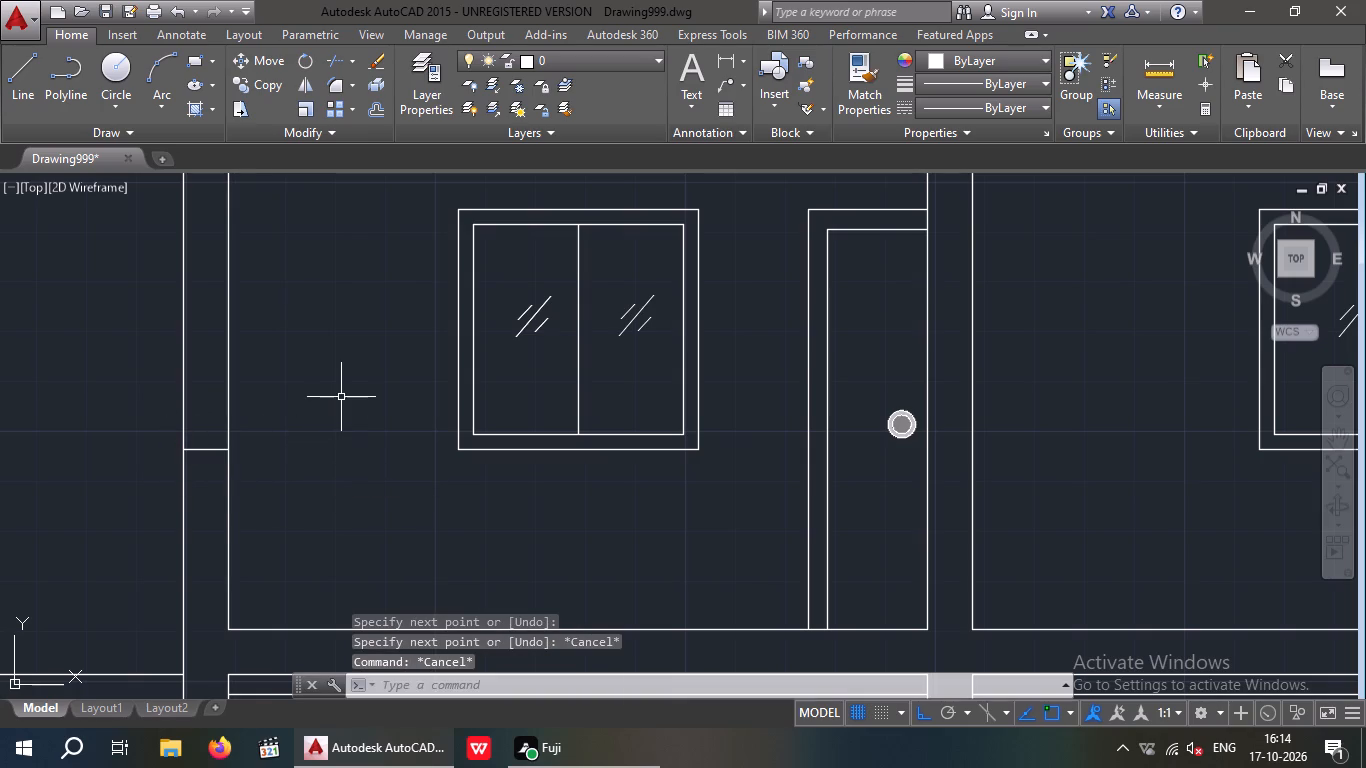
Offset the sill-level line in the end column 3" upward.
{"action": "key", "text": "o"}
{"action": "key", "text": "Return"}
{"action": "type", "text": "3\""}
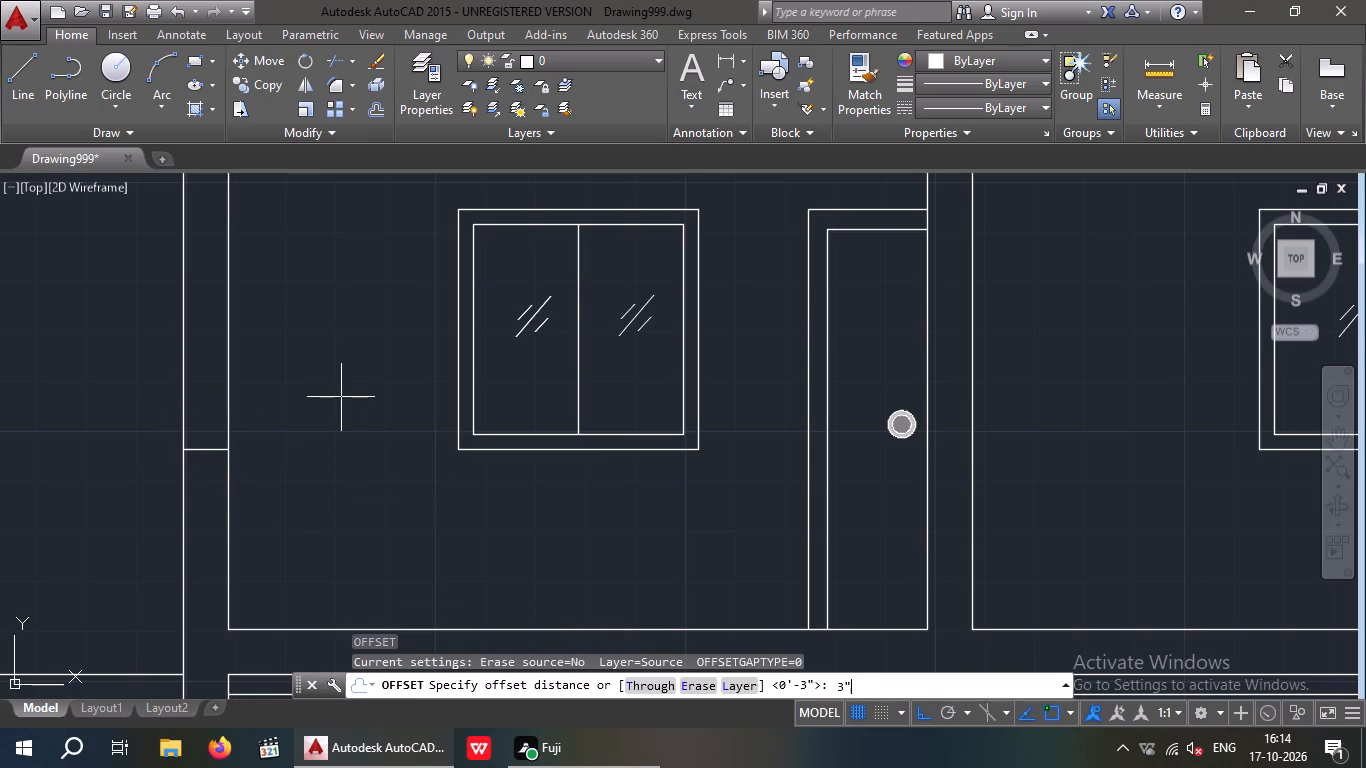
{"action": "key", "text": "Return"}
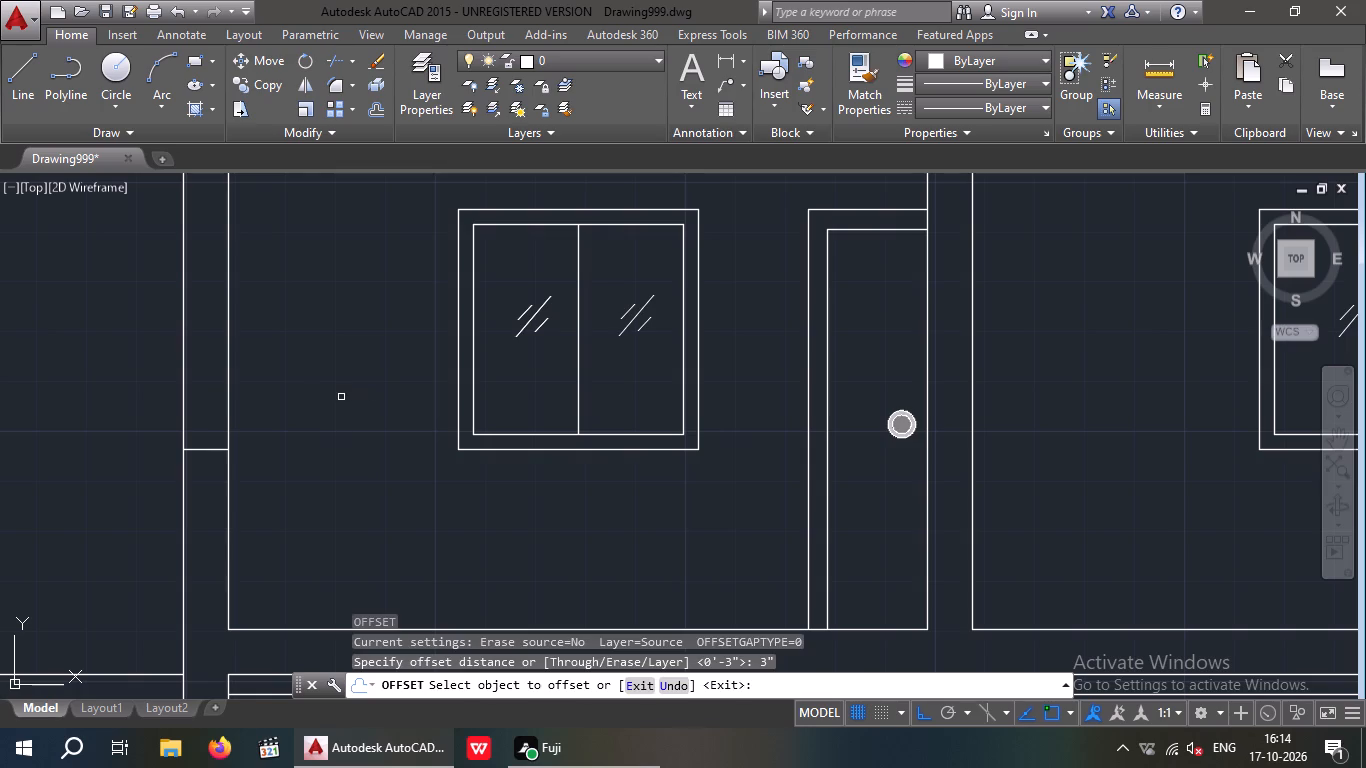
{"action": "left_click", "coordinate": [207, 448]}
{"action": "left_click", "coordinate": [206, 417]}
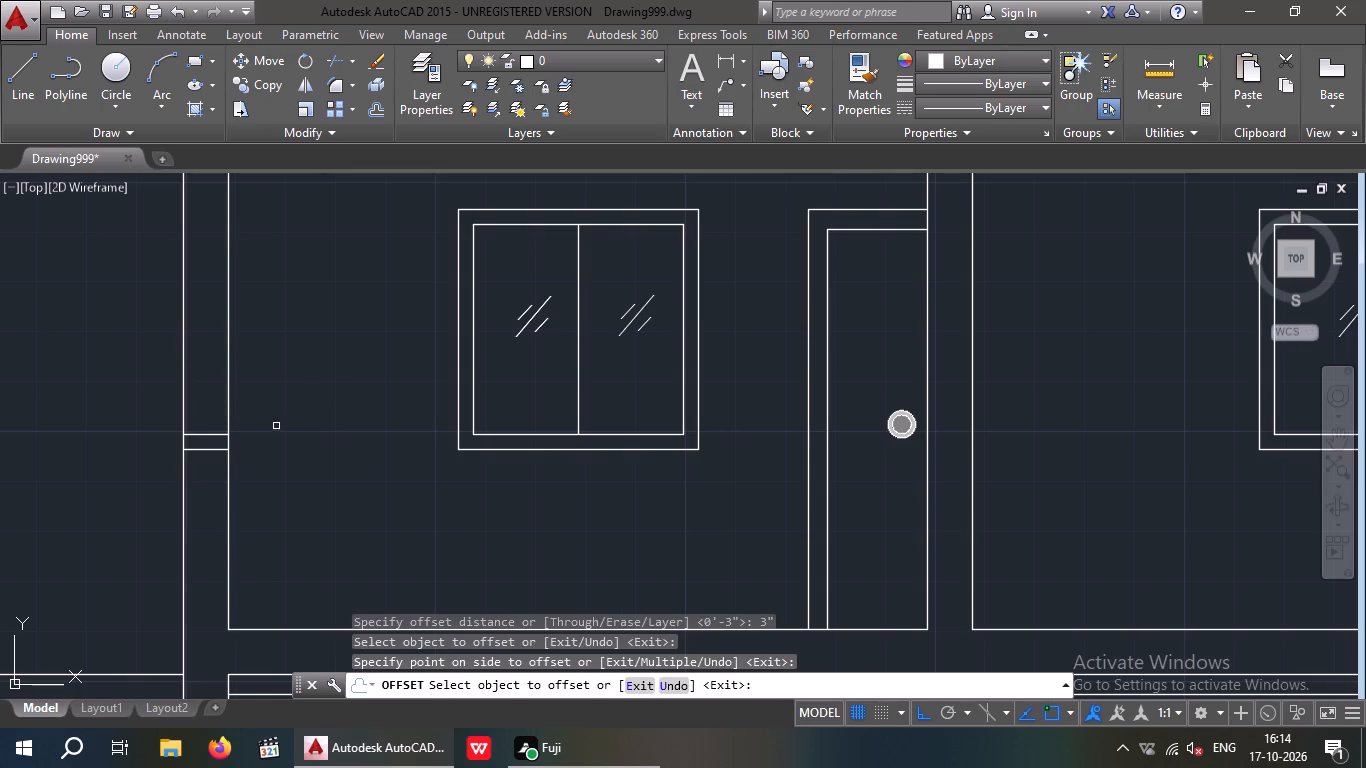
{"action": "key", "text": "Escape"}
{"action": "key", "text": "Escape"}
Draw a horizontal line across the same end column, level with the top edge of the adjacent window frame.
{"action": "key", "text": "l"}
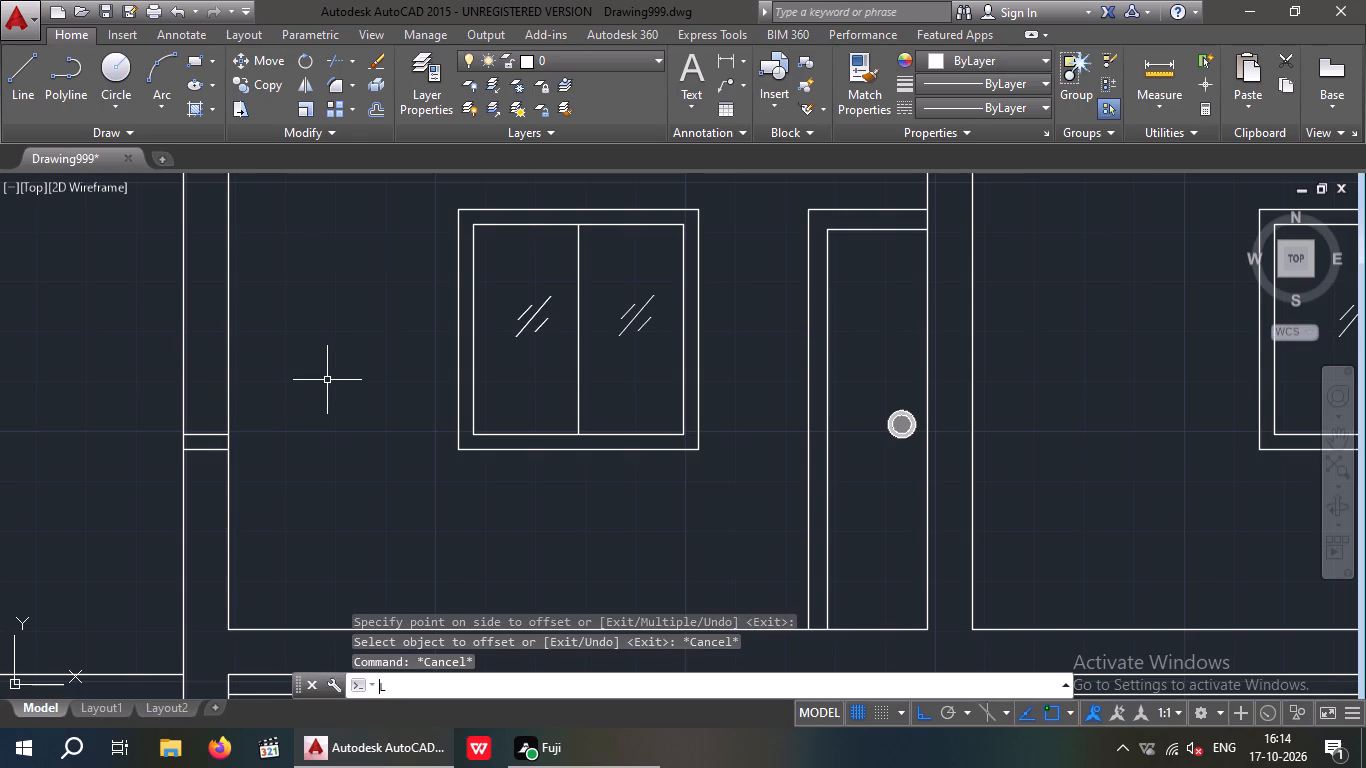
{"action": "key", "text": "Return"}
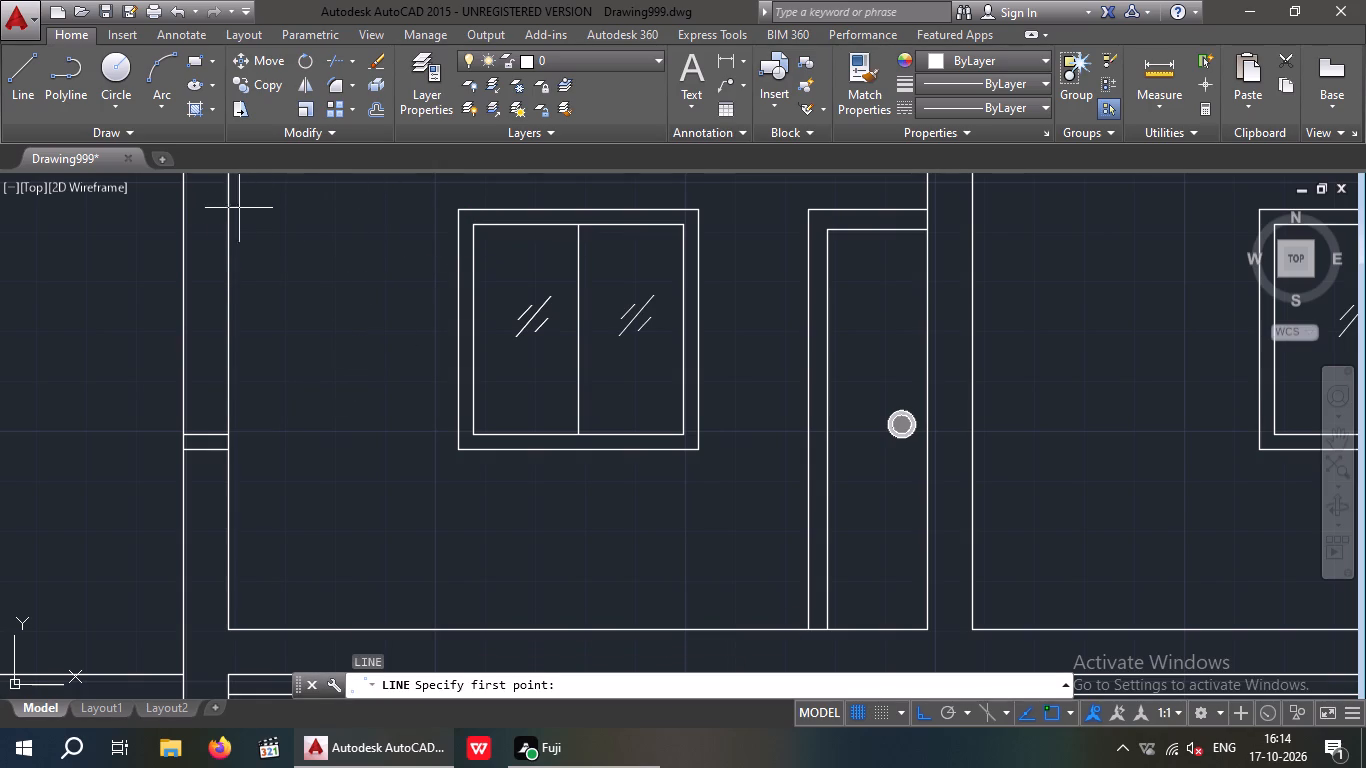
{"action": "middle_click_drag", "start_coordinate": [447, 213], "coordinate": [432, 340]}
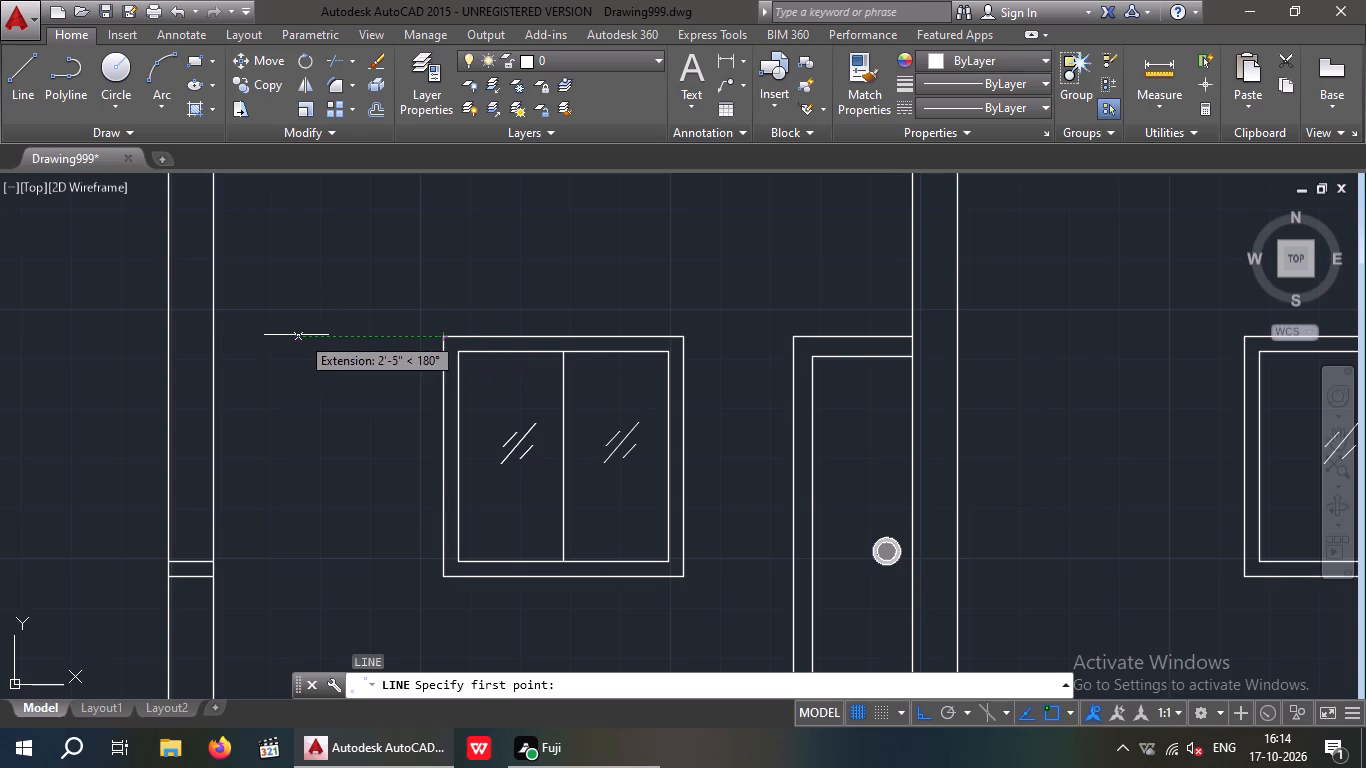
{"action": "left_click", "coordinate": [209, 335]}
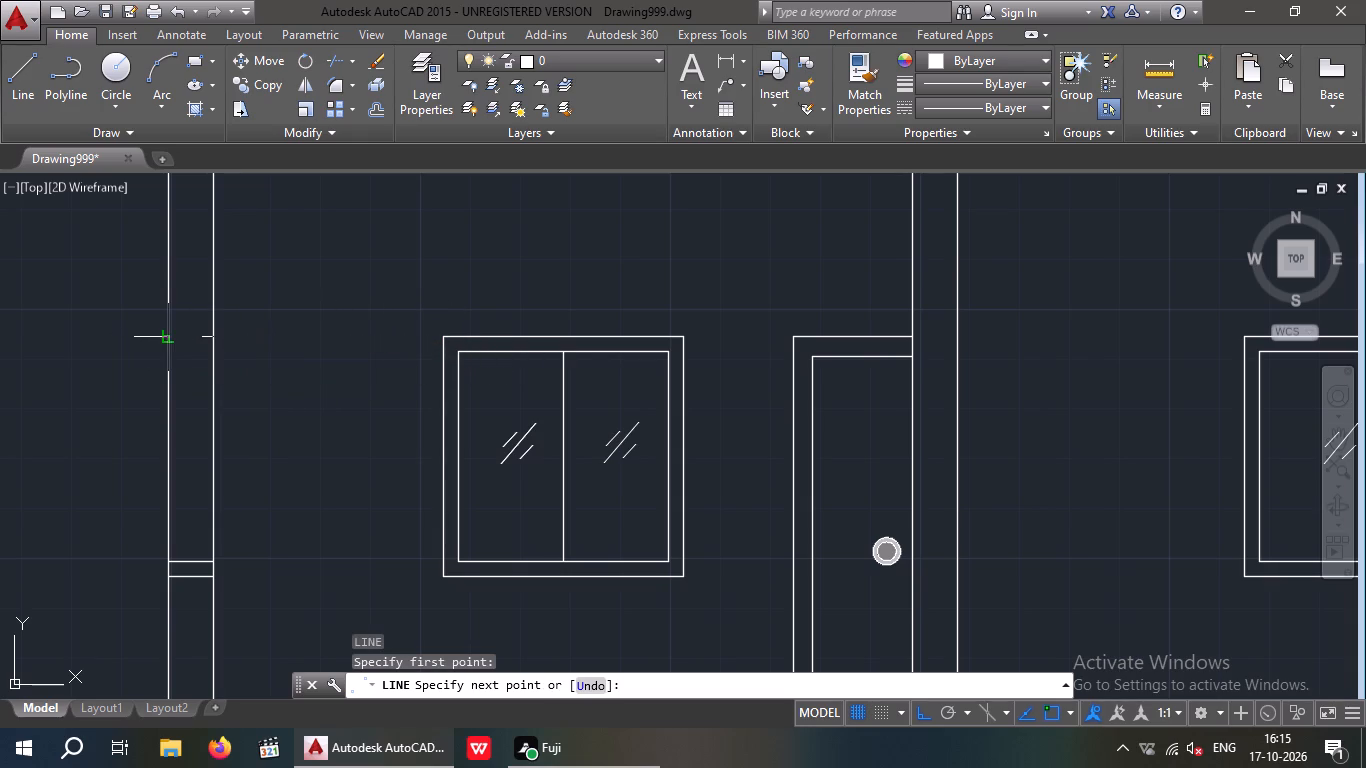
{"action": "left_click", "coordinate": [165, 337]}
{"action": "key", "text": "Escape"}
{"action": "key", "text": "Escape"}
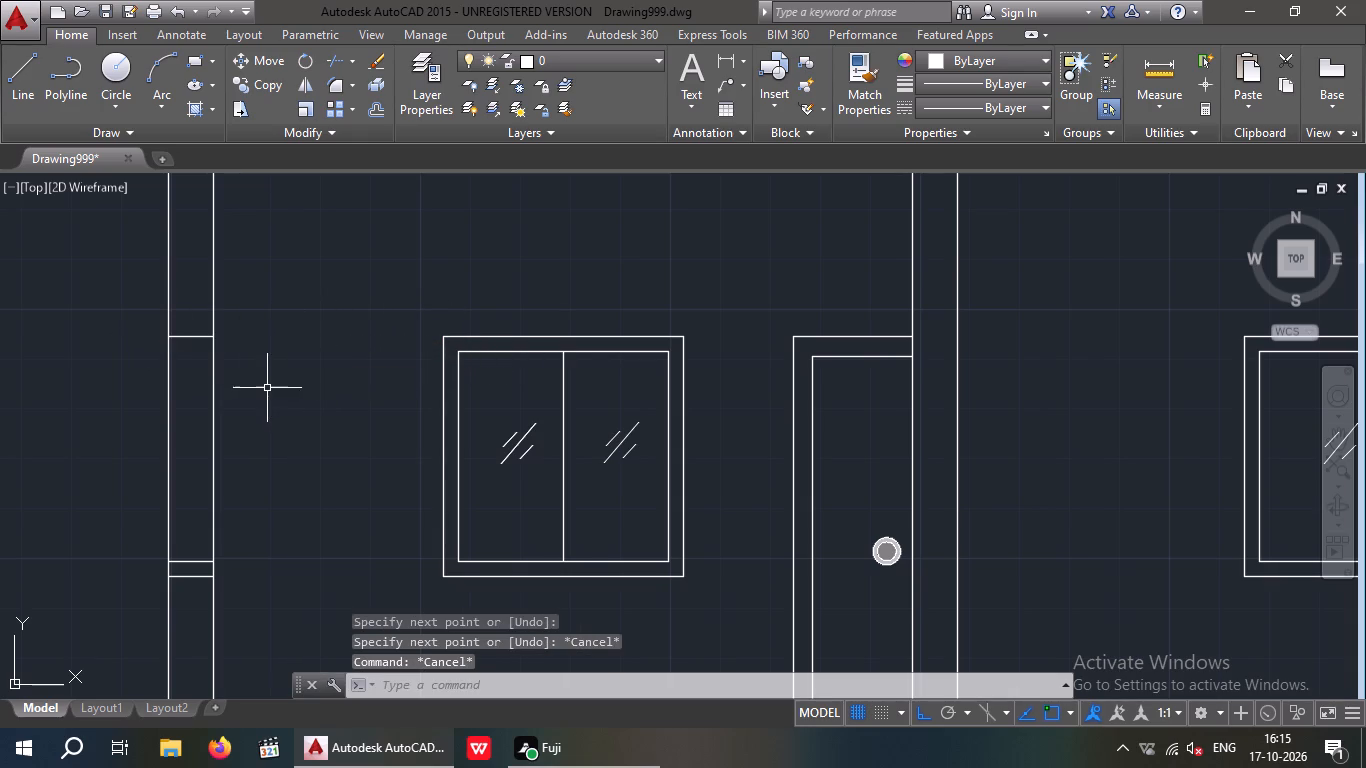
Offset the window-head line in the end column 3" downward.
{"action": "key", "text": "o"}
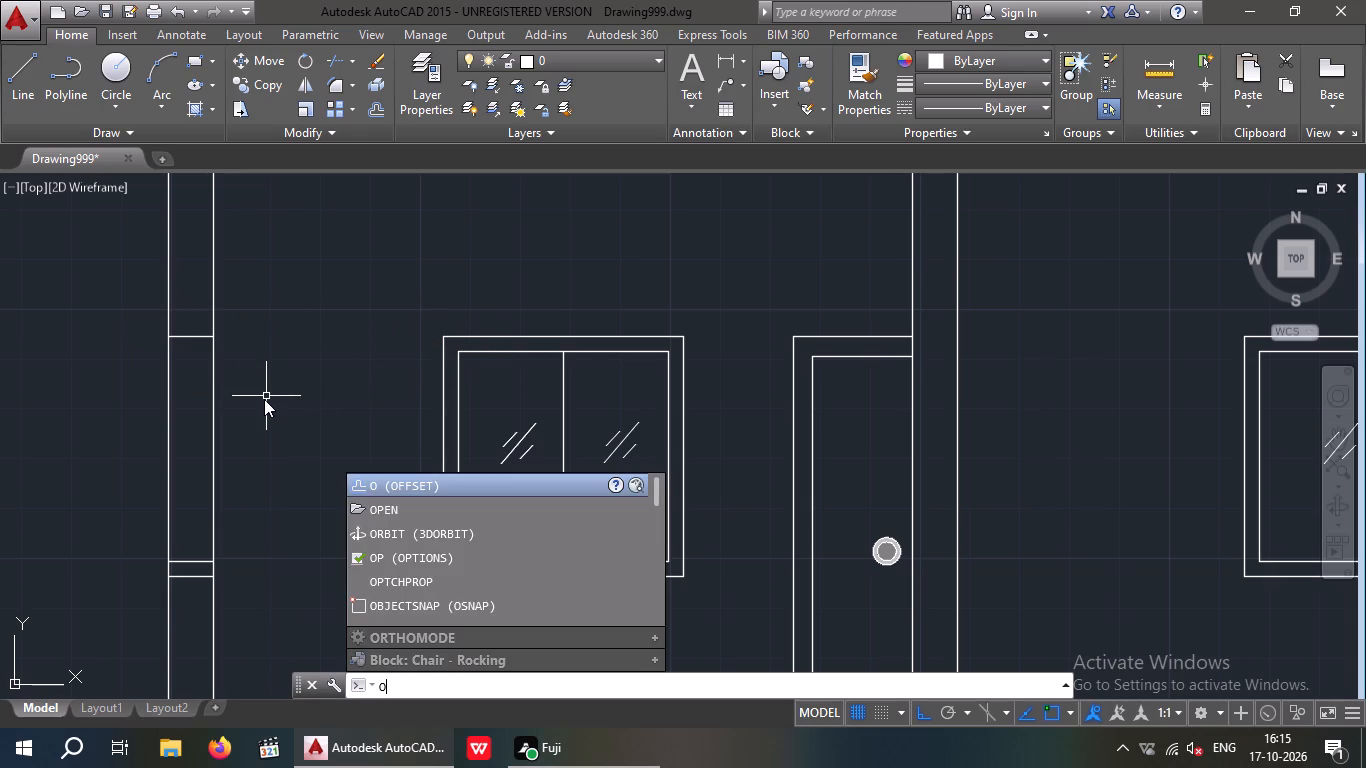
{"action": "key", "text": "Return"}
{"action": "key", "text": "3"}
{"action": "key", "text": "shift+quotedbl"}
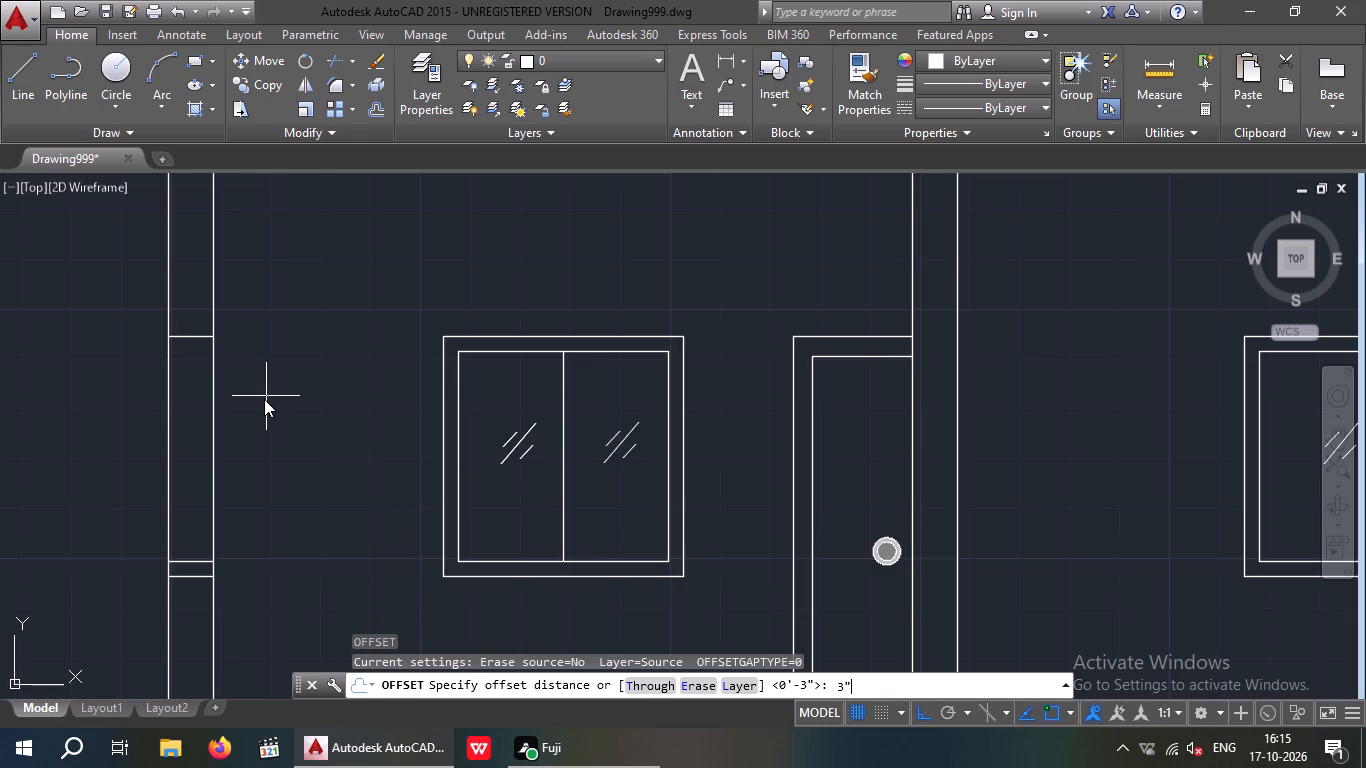
{"action": "key", "text": "Return"}
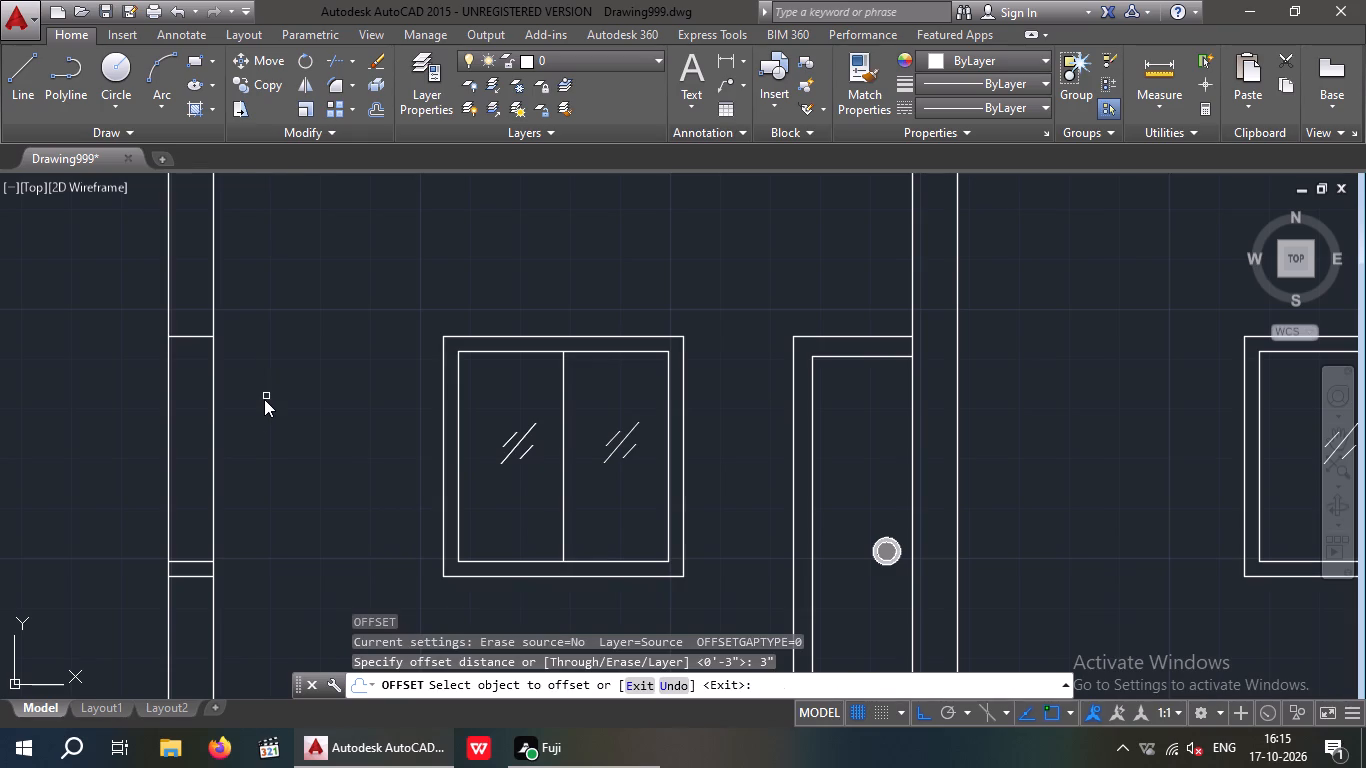
{"action": "left_click", "coordinate": [193, 337]}
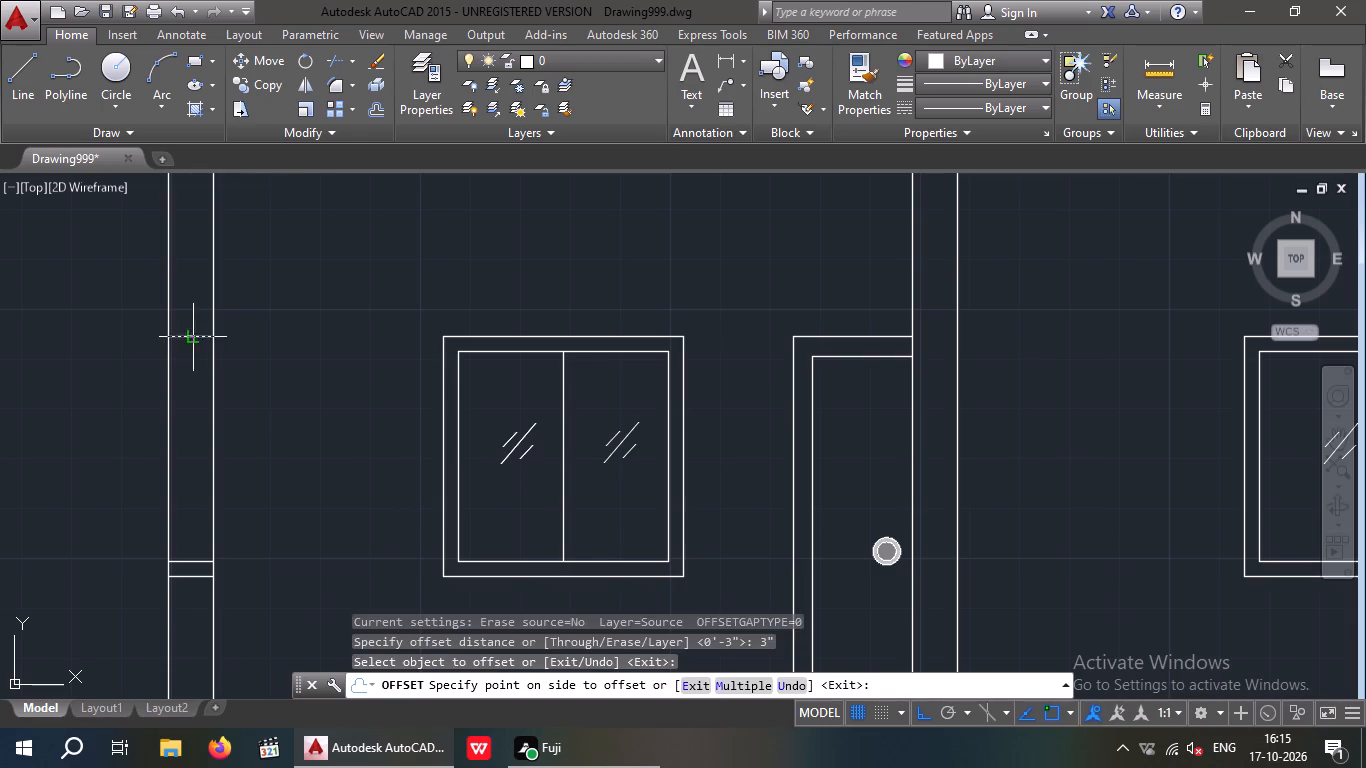
{"action": "left_click", "coordinate": [193, 377]}
{"action": "key", "text": "Escape"}
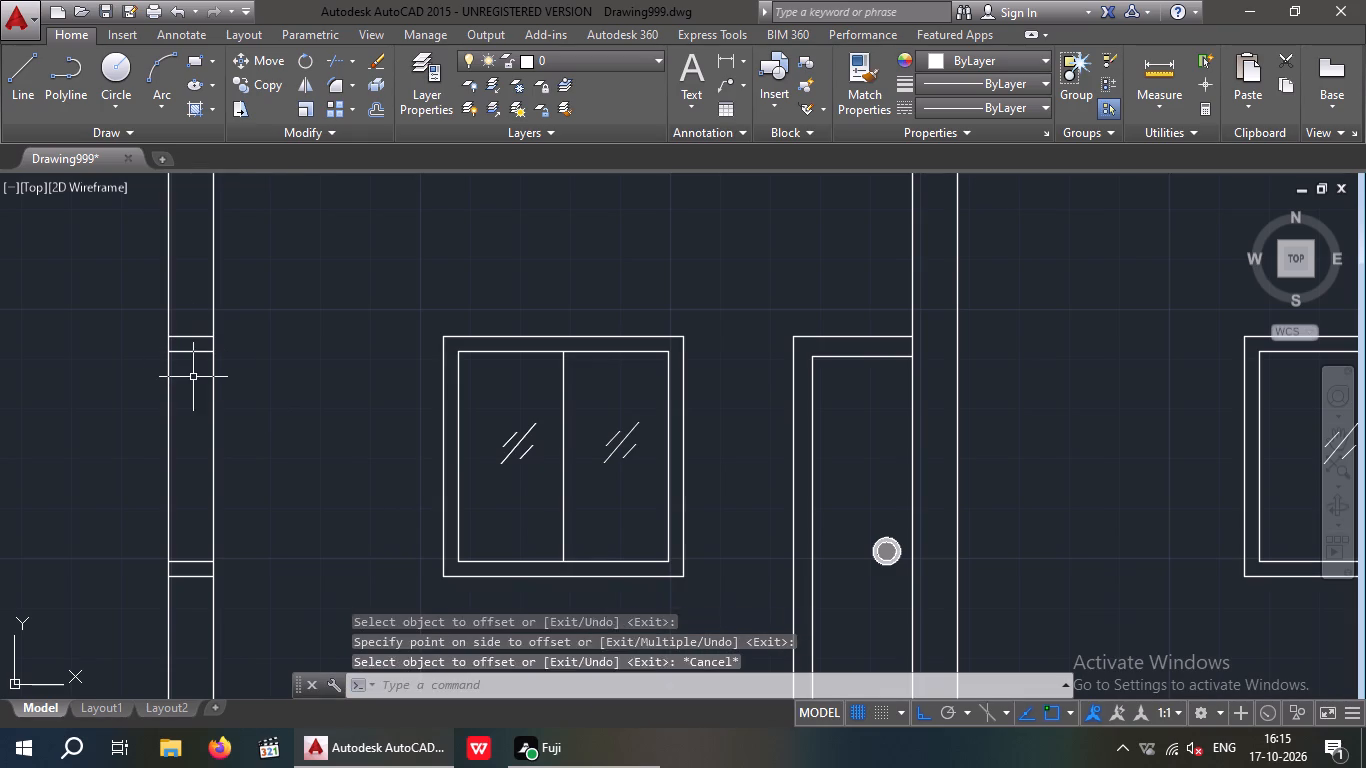
{"action": "key", "text": "Escape"}
Draw a vertical line down the middle of the end column's window opening, from the inner head line to the inner sill line.
{"action": "left_click", "coordinate": [16, 71]}
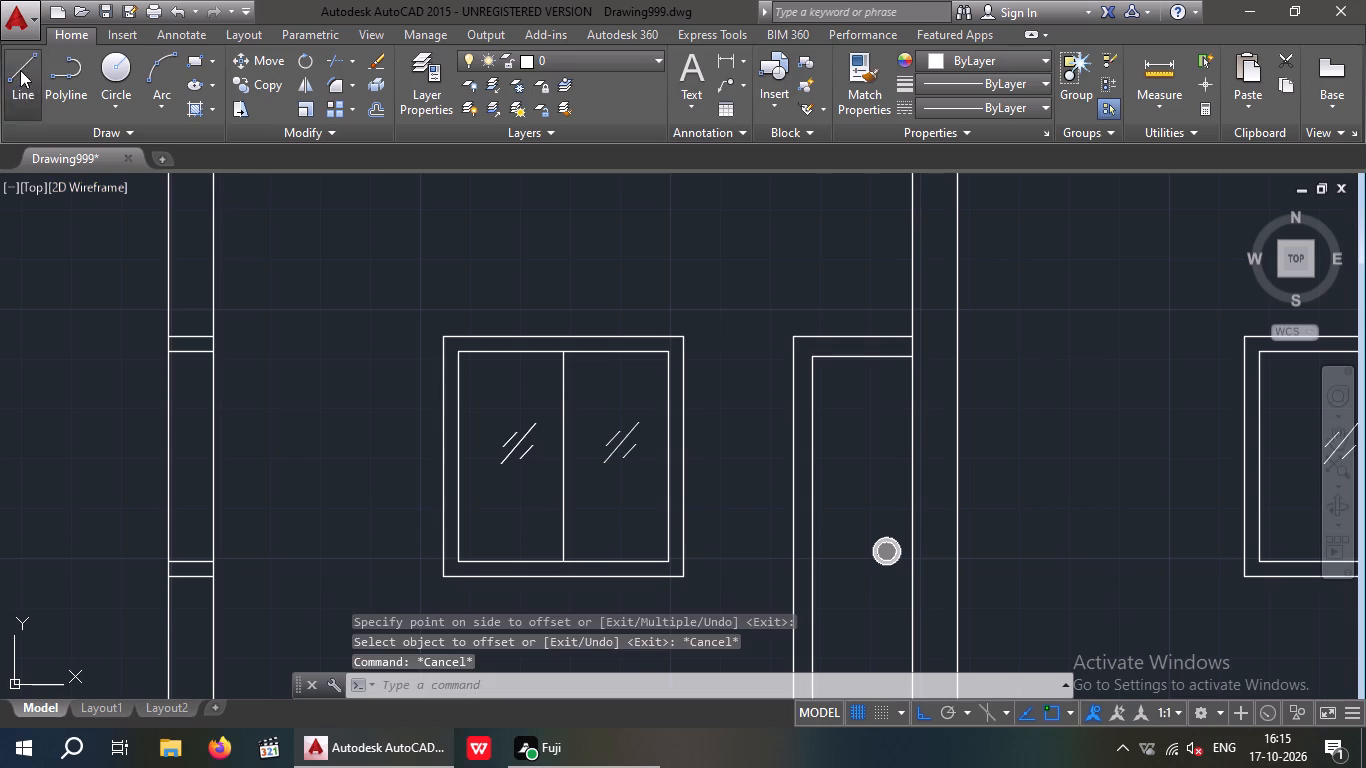
{"action": "left_click_drag", "start_coordinate": [192, 354], "coordinate": [190, 378]}
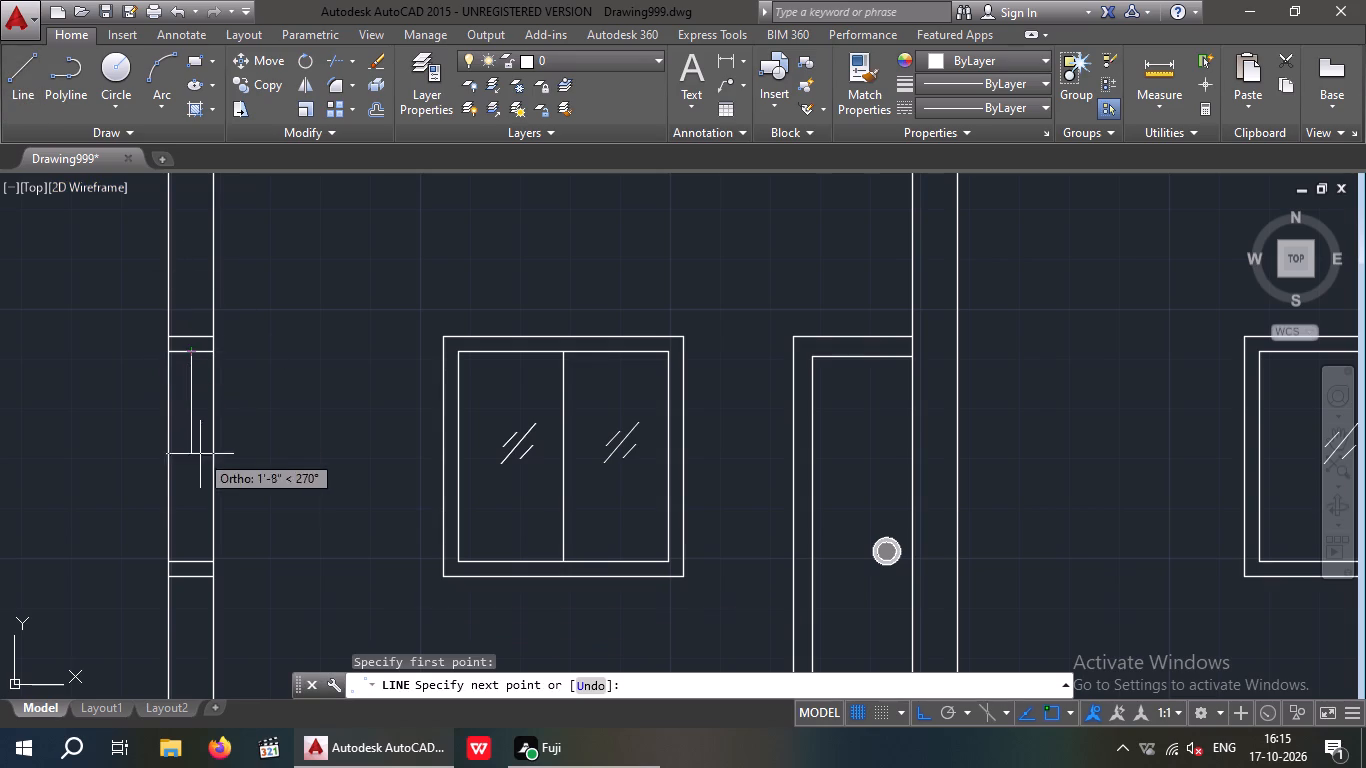
{"action": "left_click", "coordinate": [190, 563]}
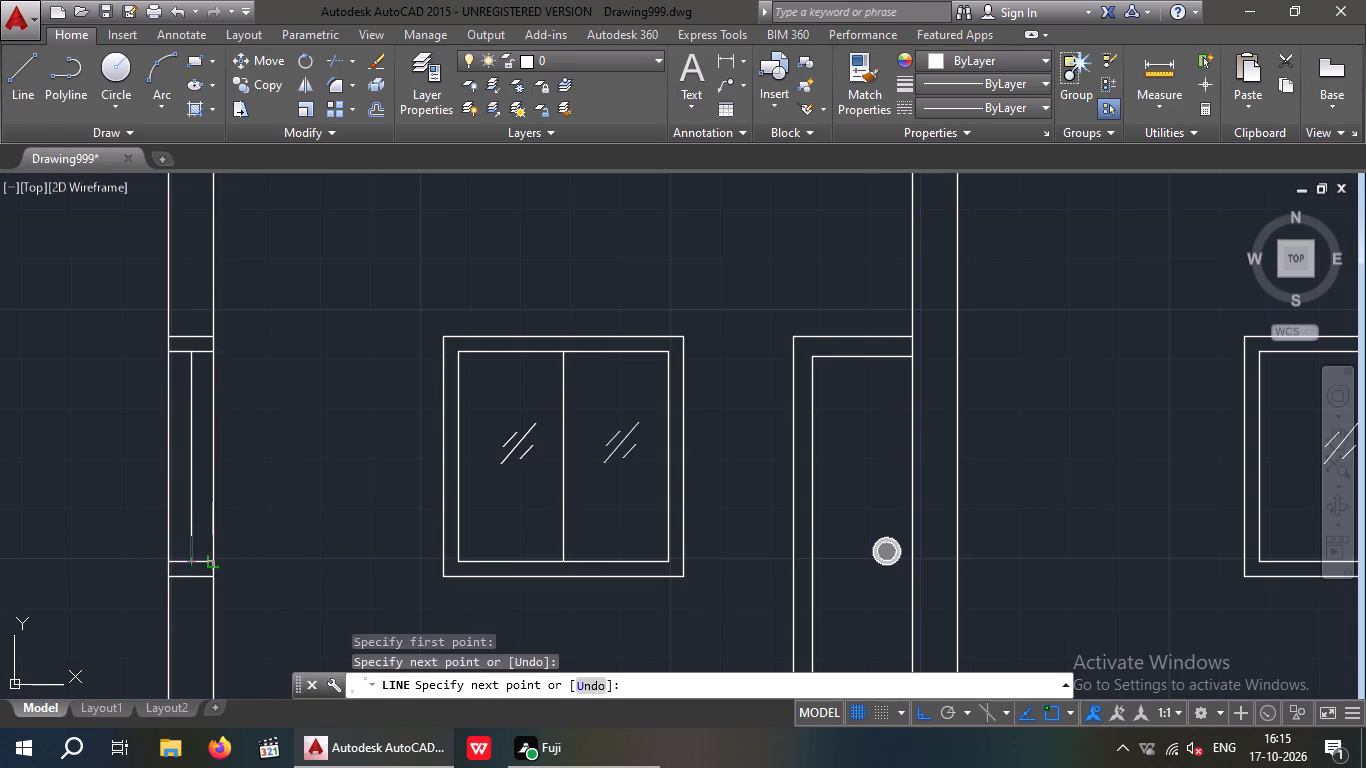
{"action": "key", "text": "Escape"}
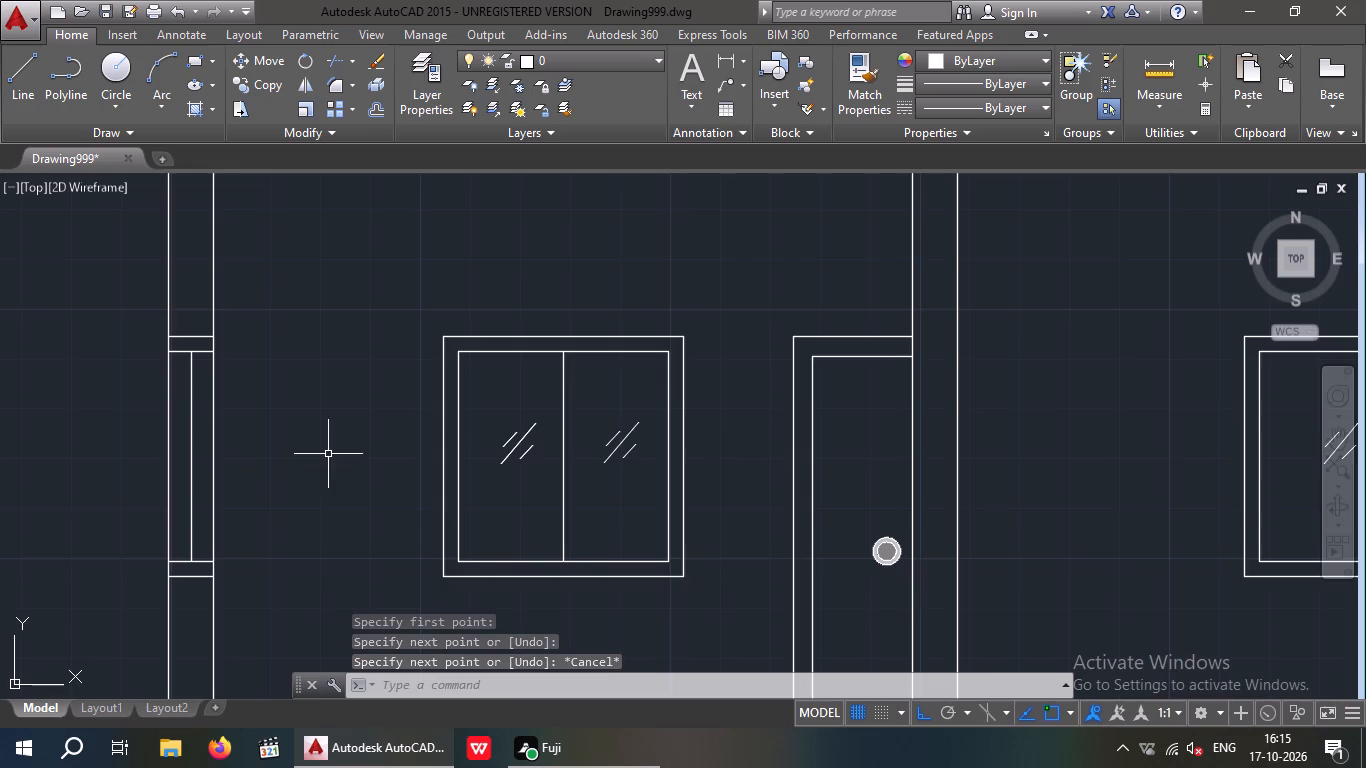
Offset the vertical centre line in the end column's window opening 1/2" to both sides.
{"action": "scroll", "coordinate": [308, 446], "scroll_direction": "down", "scroll_amount": 2}
{"action": "middle_click_drag", "start_coordinate": [296, 451], "coordinate": [269, 431]}
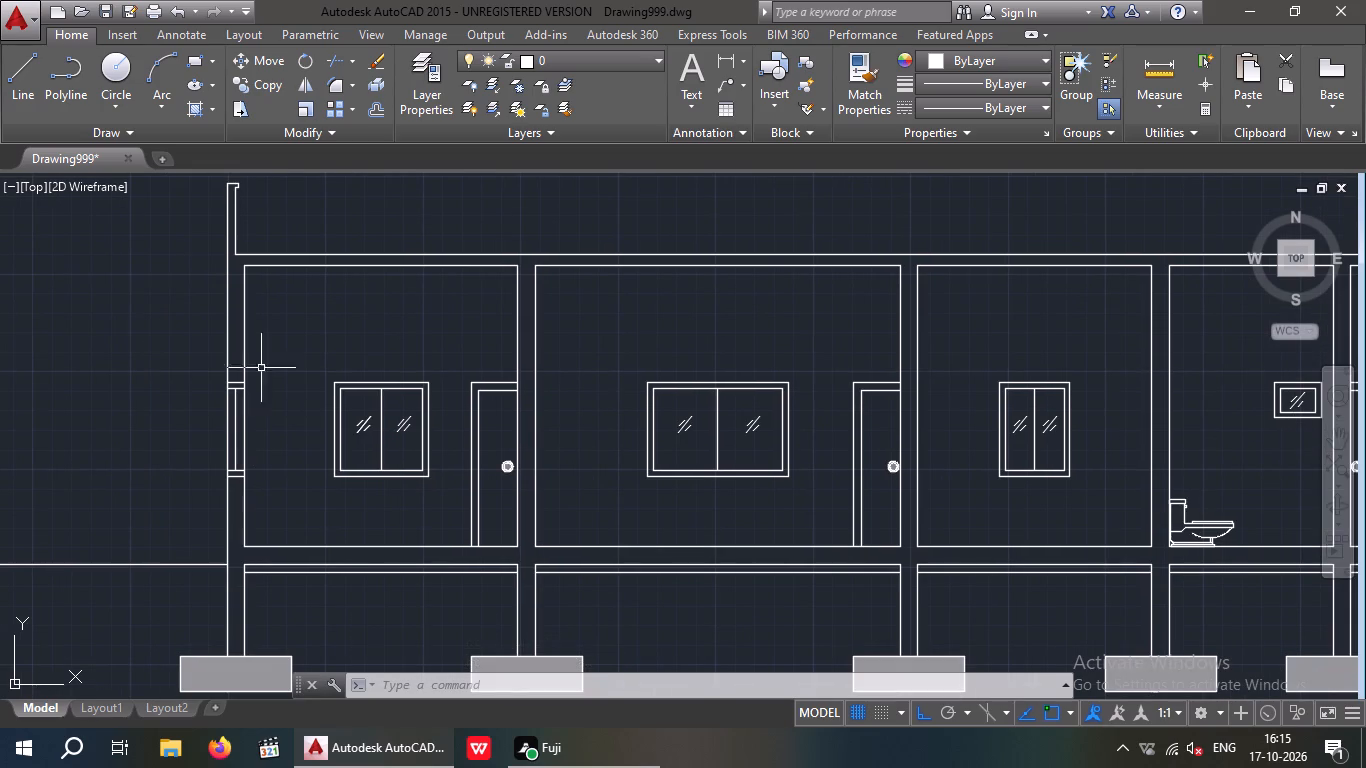
{"action": "key", "text": "Escape"}
{"action": "key", "text": "o"}
{"action": "key", "text": "Return"}
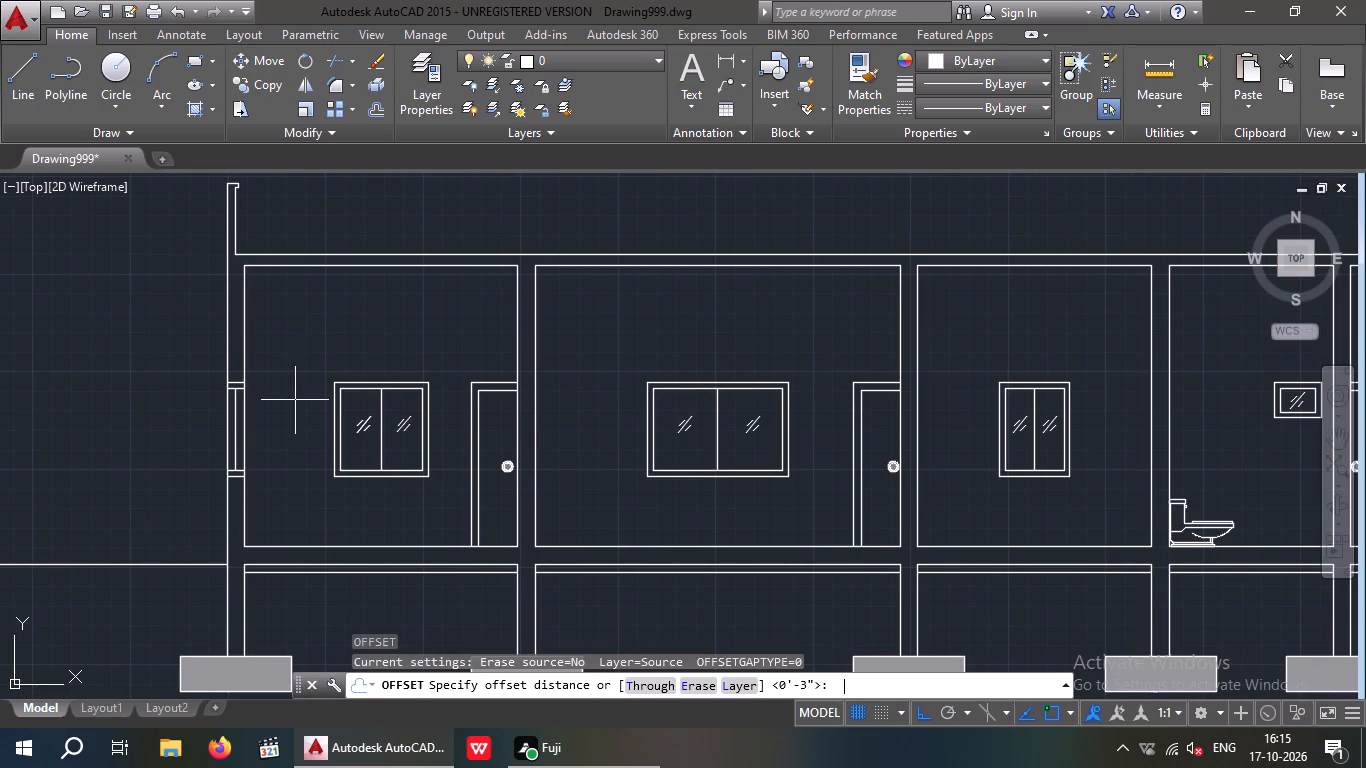
{"action": "type", "text": "1/2"}
{"action": "key", "text": "shift+quotedbl"}
{"action": "key", "text": "Return"}
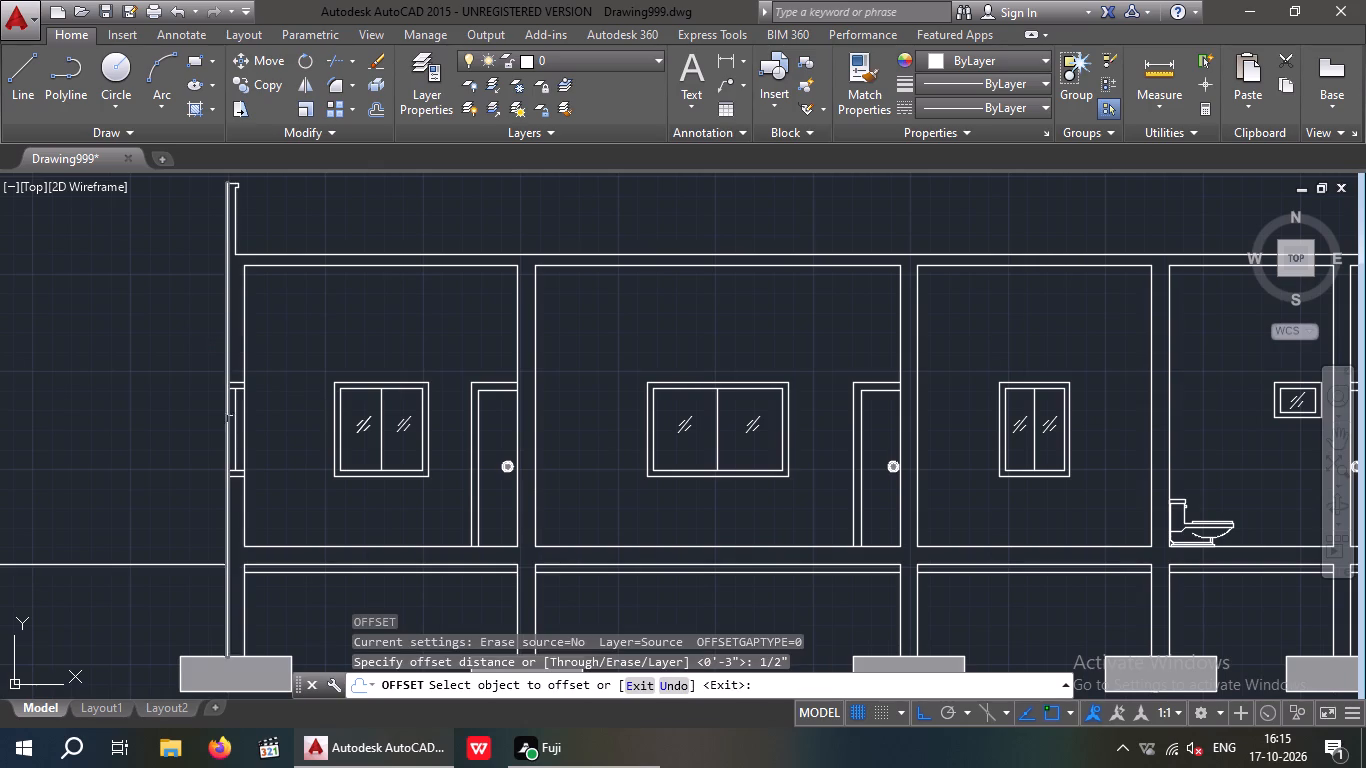
{"action": "scroll", "coordinate": [240, 444], "scroll_direction": "up", "scroll_amount": 3}
{"action": "left_click", "coordinate": [217, 441]}
{"action": "left_click", "coordinate": [233, 441]}
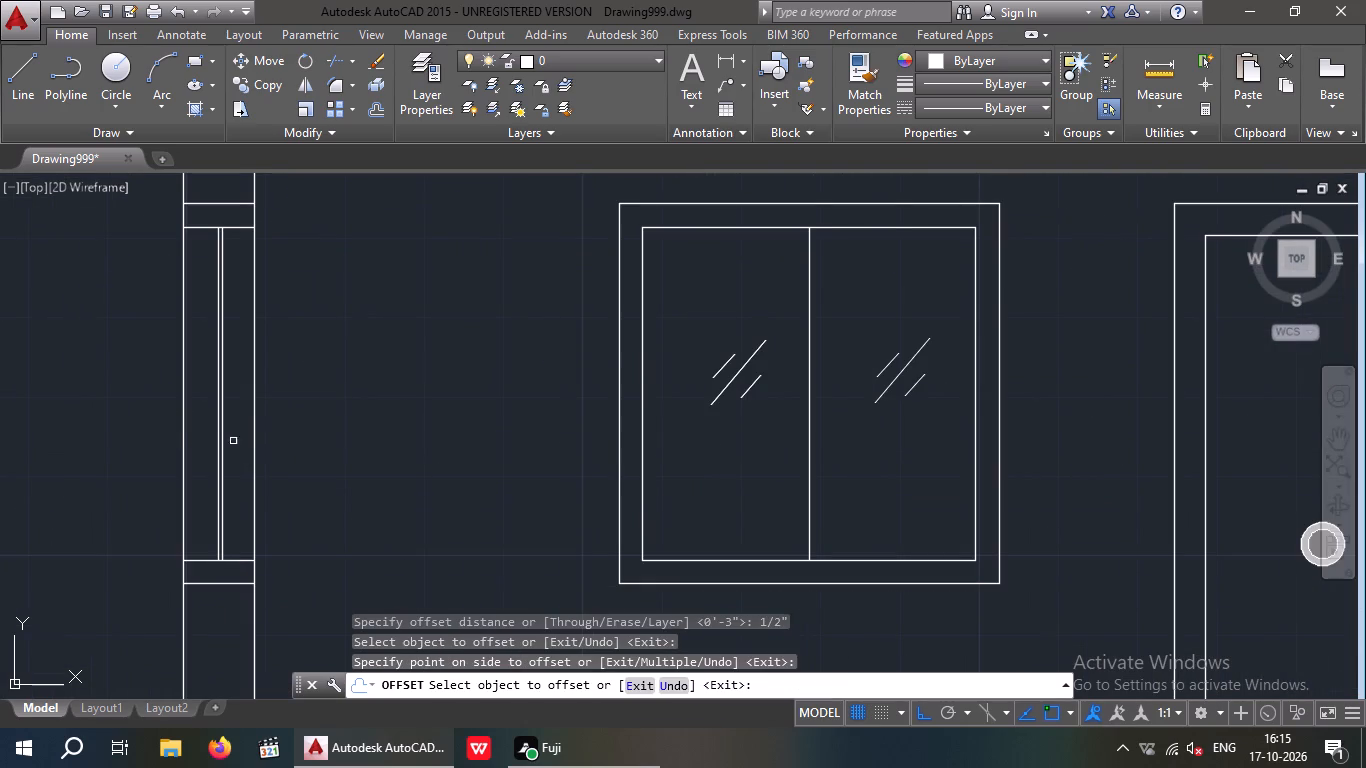
{"action": "scroll", "coordinate": [220, 439], "scroll_direction": "up", "scroll_amount": 3}
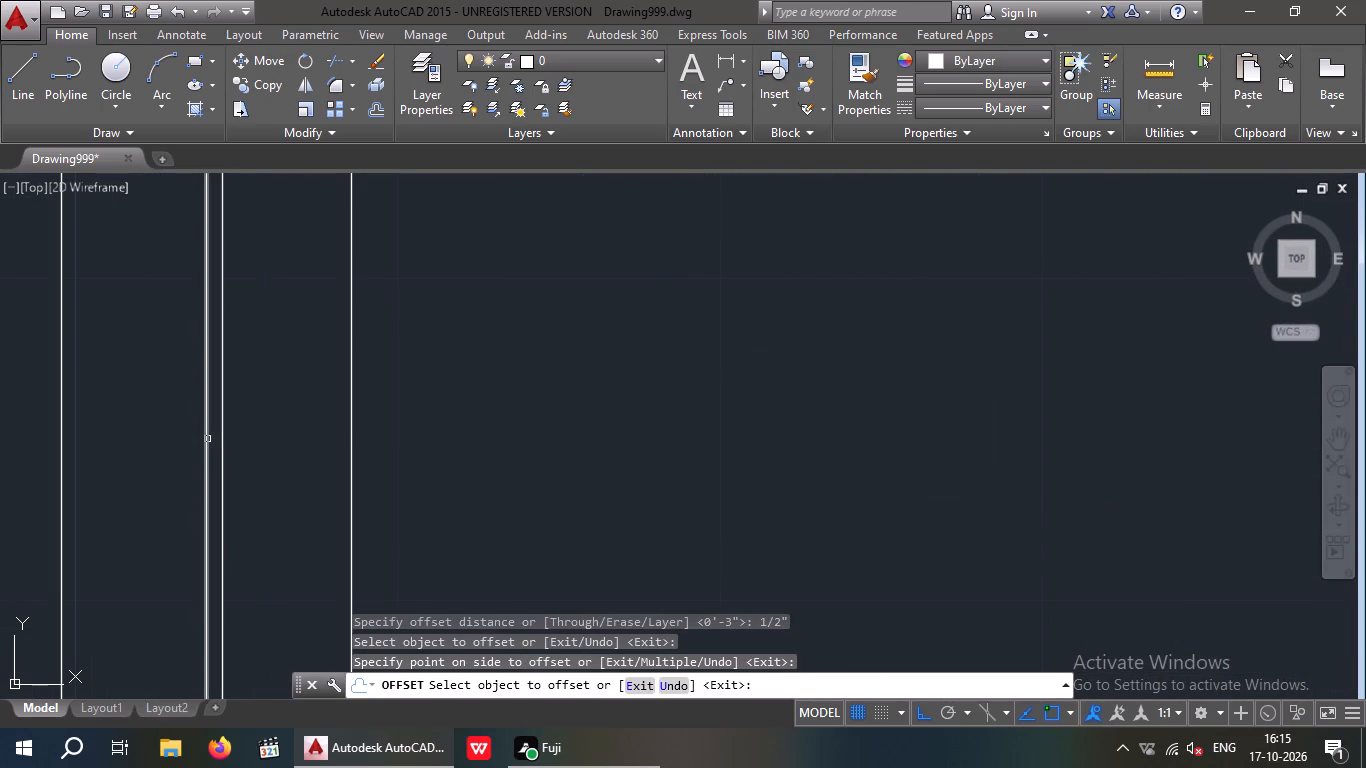
{"action": "left_click_drag", "start_coordinate": [207, 438], "coordinate": [185, 441]}
{"action": "left_click", "coordinate": [153, 447]}
{"action": "scroll", "coordinate": [156, 447], "scroll_direction": "down", "scroll_amount": 1}
{"action": "key", "text": "Escape"}
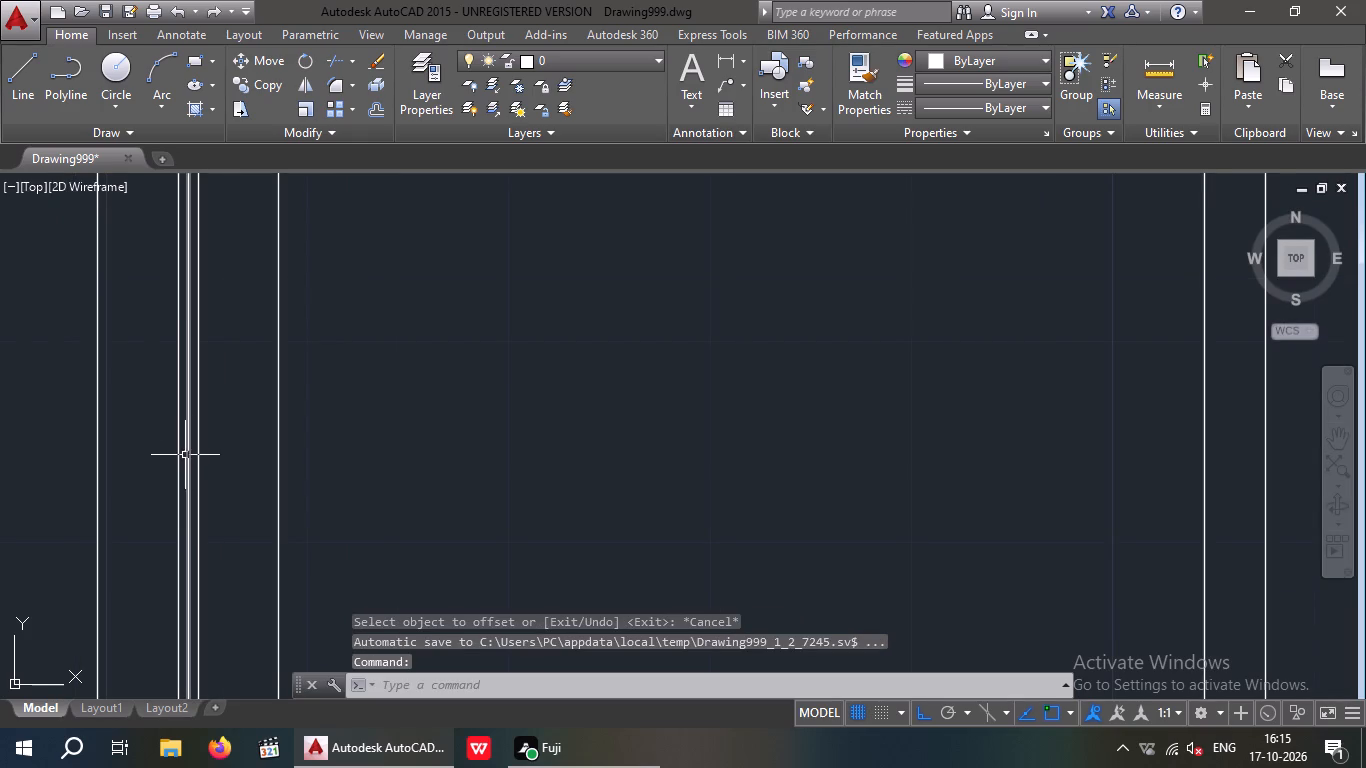
Delete the original centre line between the two offset glass lines in the end column.
{"action": "left_click", "coordinate": [186, 455]}
{"action": "key", "text": "Delete"}
{"action": "scroll", "coordinate": [243, 461], "scroll_direction": "down", "scroll_amount": 2}
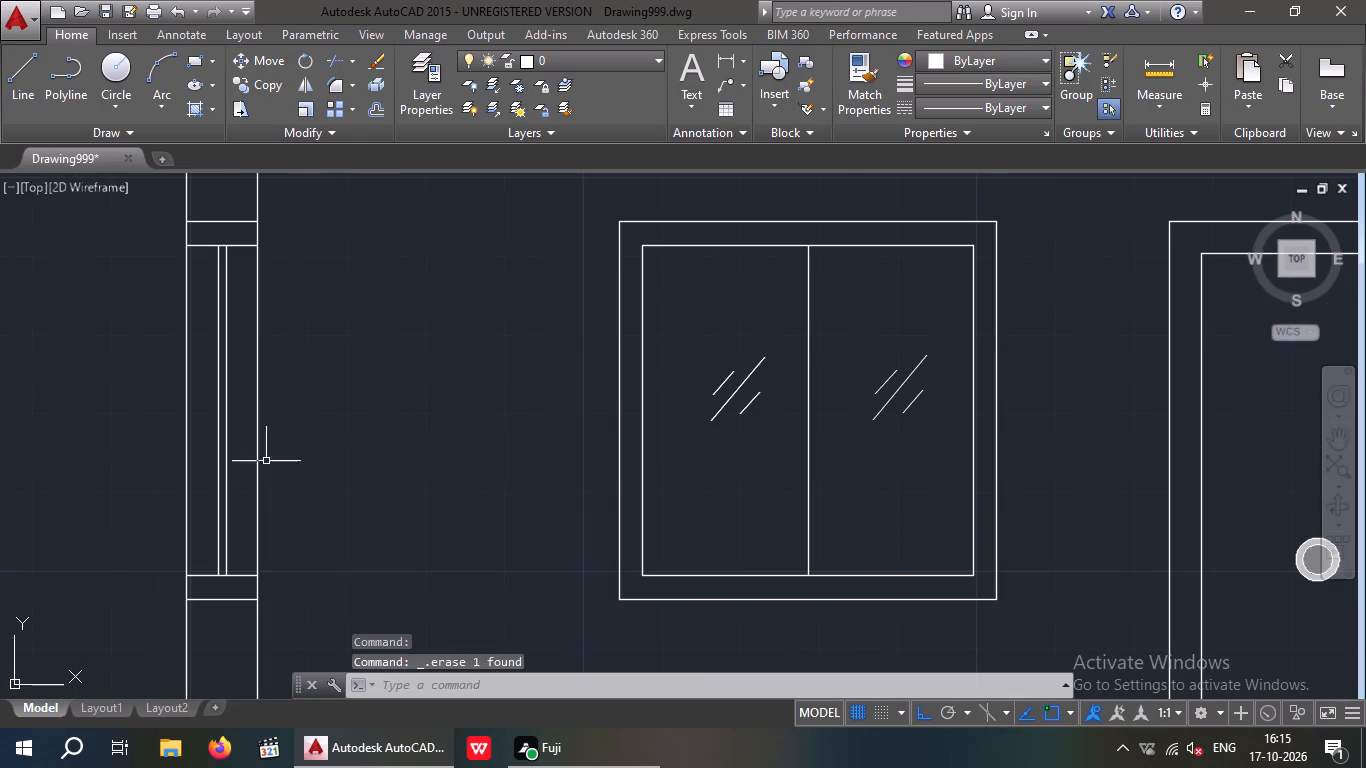
Fill the narrow glass strip in the end column's window opening with a solid light-blue hatch, colour 173,221,247.
{"action": "scroll", "coordinate": [336, 442], "scroll_direction": "down", "scroll_amount": 1}
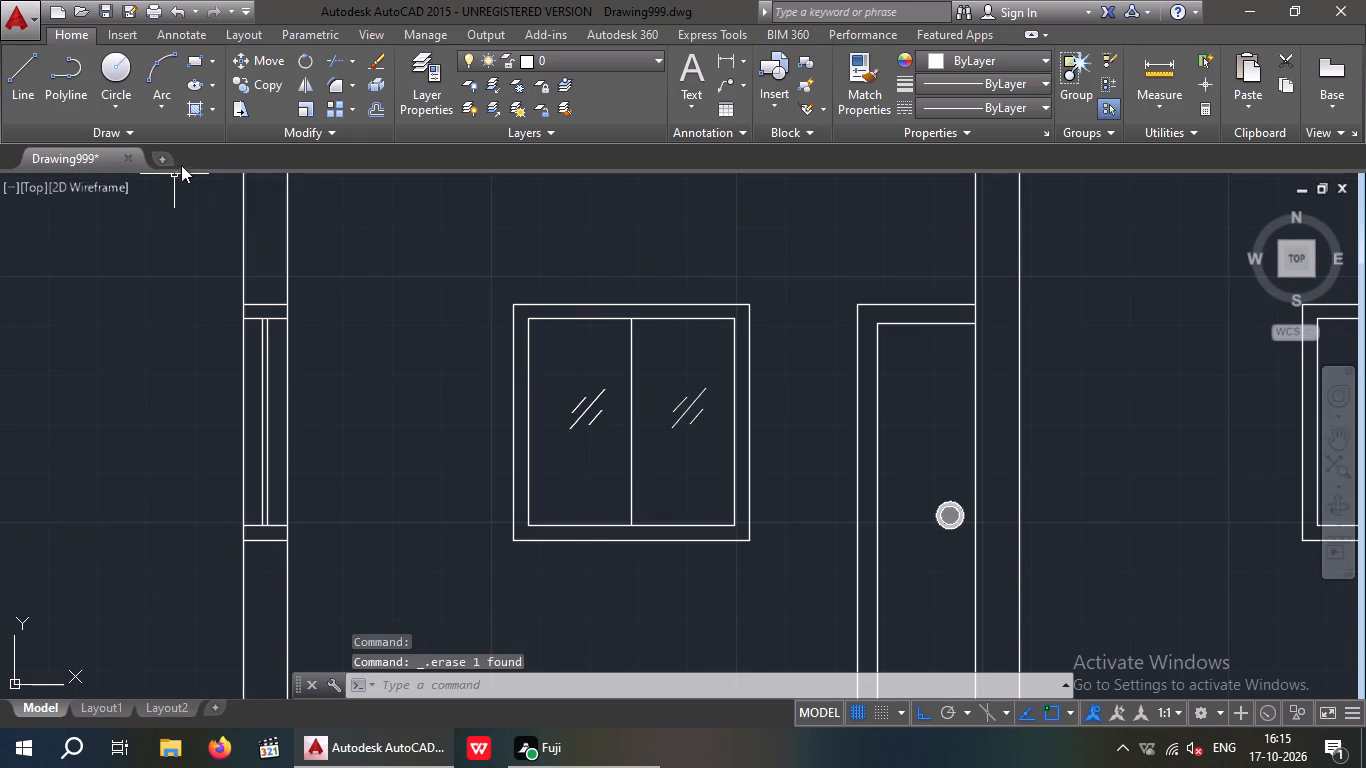
{"action": "left_click", "coordinate": [193, 103]}
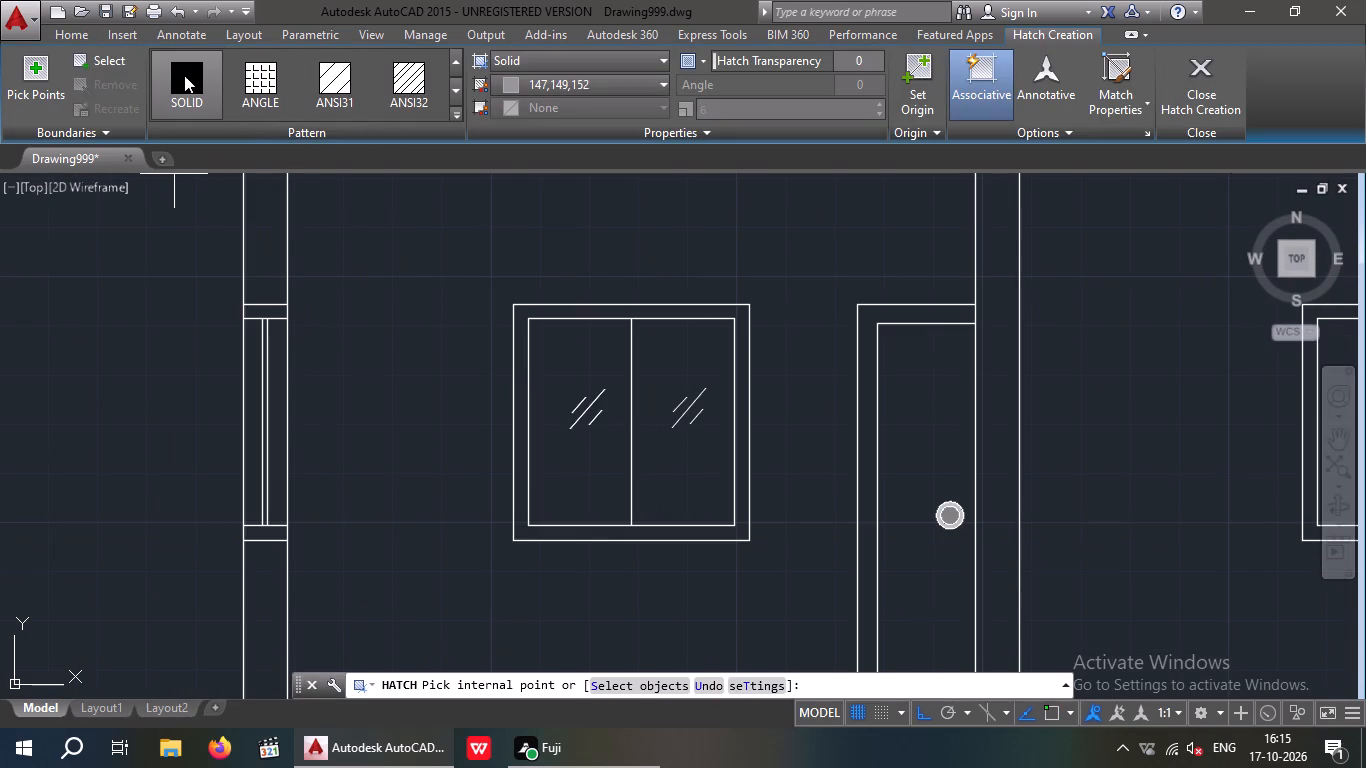
{"action": "left_click", "coordinate": [182, 74]}
{"action": "left_click", "coordinate": [549, 87]}
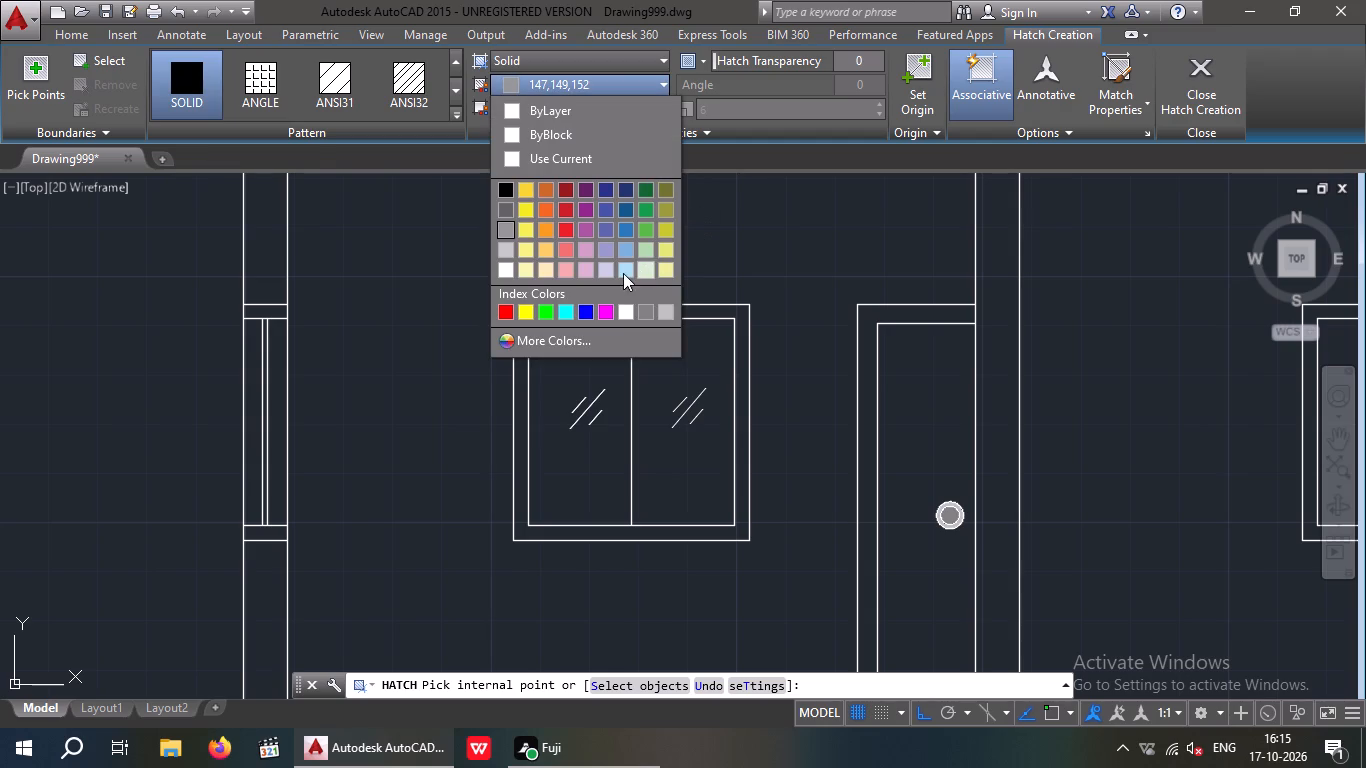
{"action": "left_click", "coordinate": [623, 272]}
{"action": "scroll", "coordinate": [254, 414], "scroll_direction": "up", "scroll_amount": 1}
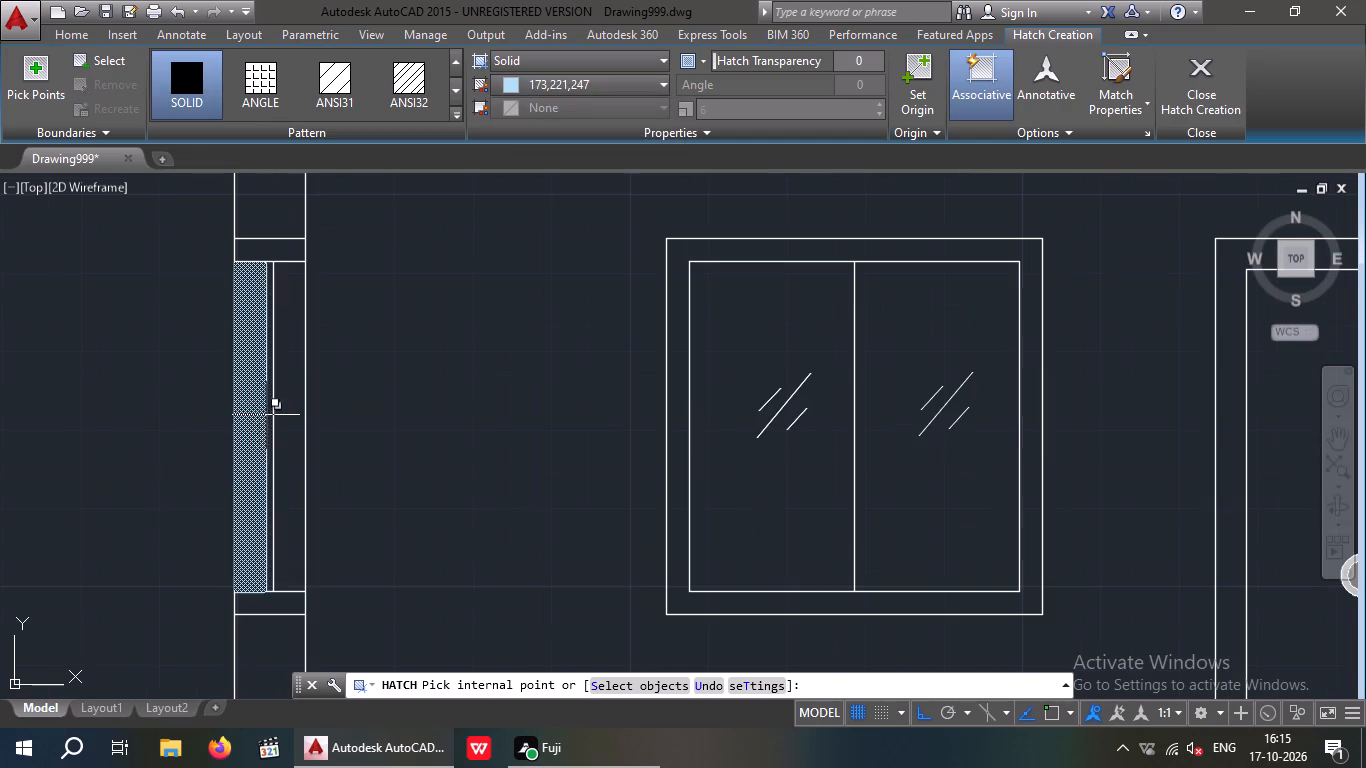
{"action": "left_click", "coordinate": [269, 416]}
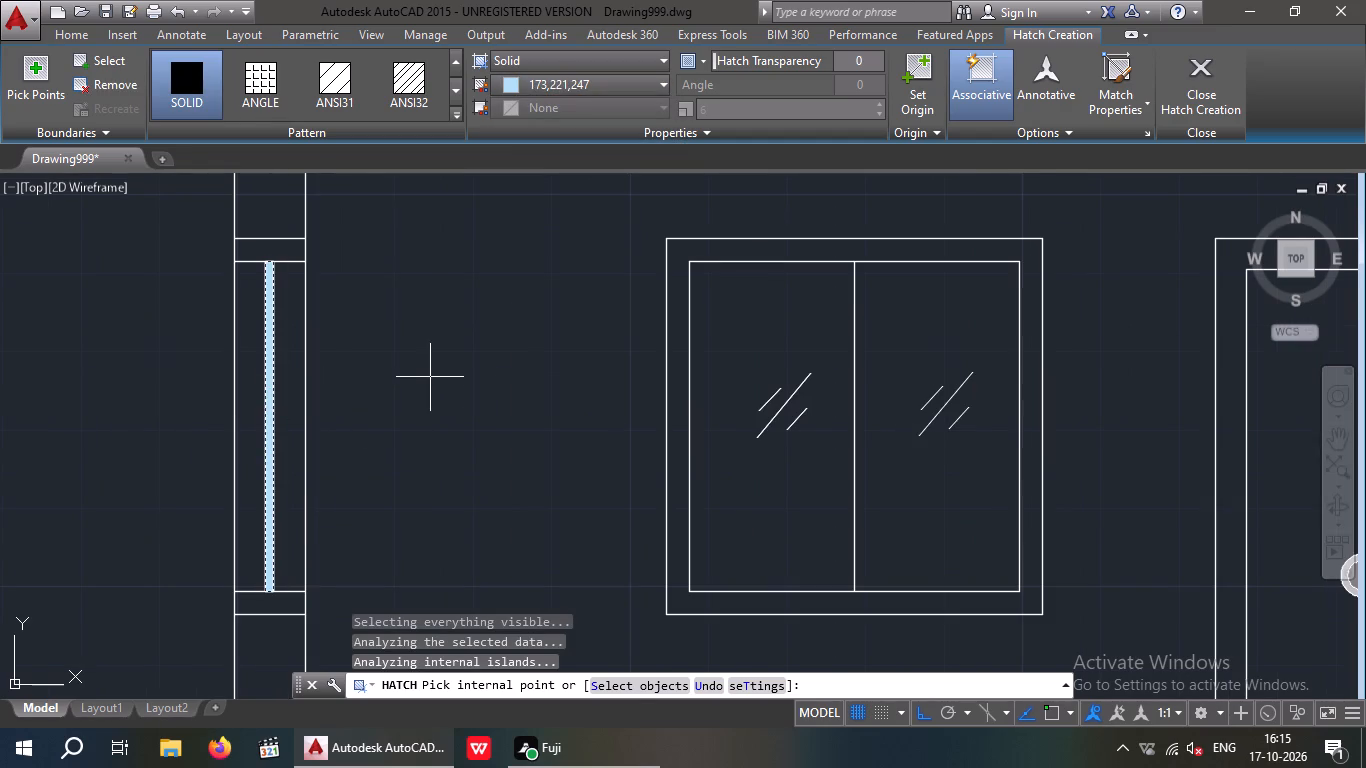
{"action": "scroll", "coordinate": [429, 377], "scroll_direction": "down", "scroll_amount": 1}
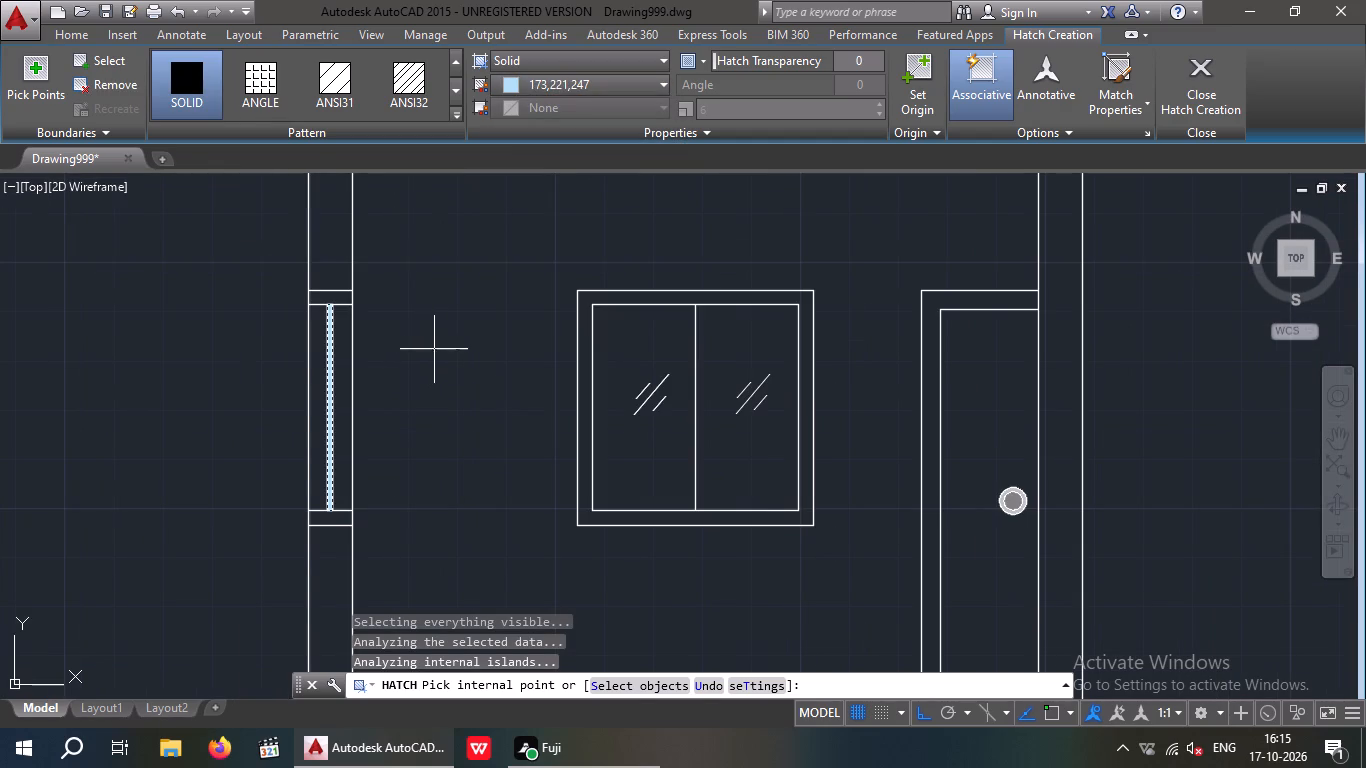
{"action": "key", "text": "Escape"}
Fill the head and sill frame pieces of the end column's window with a solid black hatch, colour 0,0,0.
{"action": "scroll", "coordinate": [447, 356], "scroll_direction": "down", "scroll_amount": 2}
{"action": "middle_click_drag", "start_coordinate": [437, 356], "coordinate": [350, 356]}
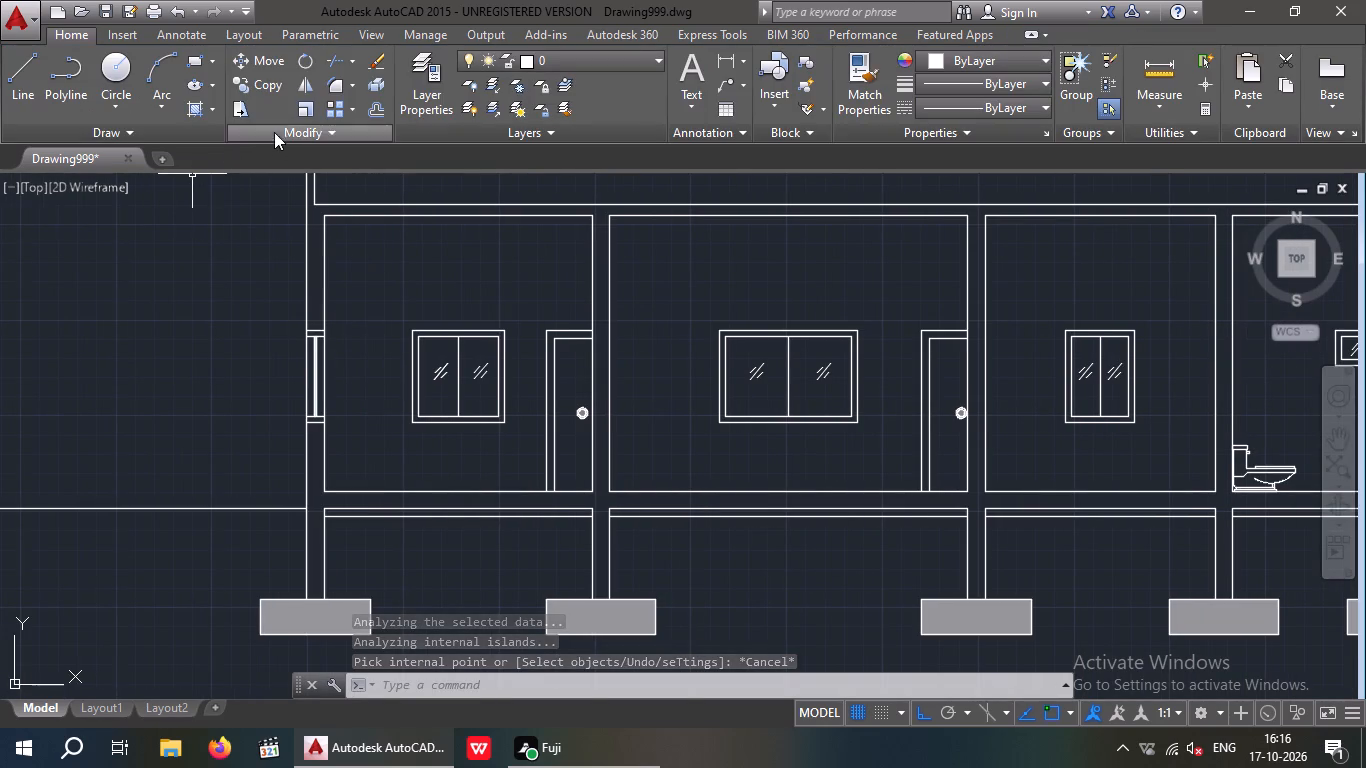
{"action": "left_click", "coordinate": [199, 110]}
{"action": "left_click_drag", "start_coordinate": [185, 75], "coordinate": [194, 80]}
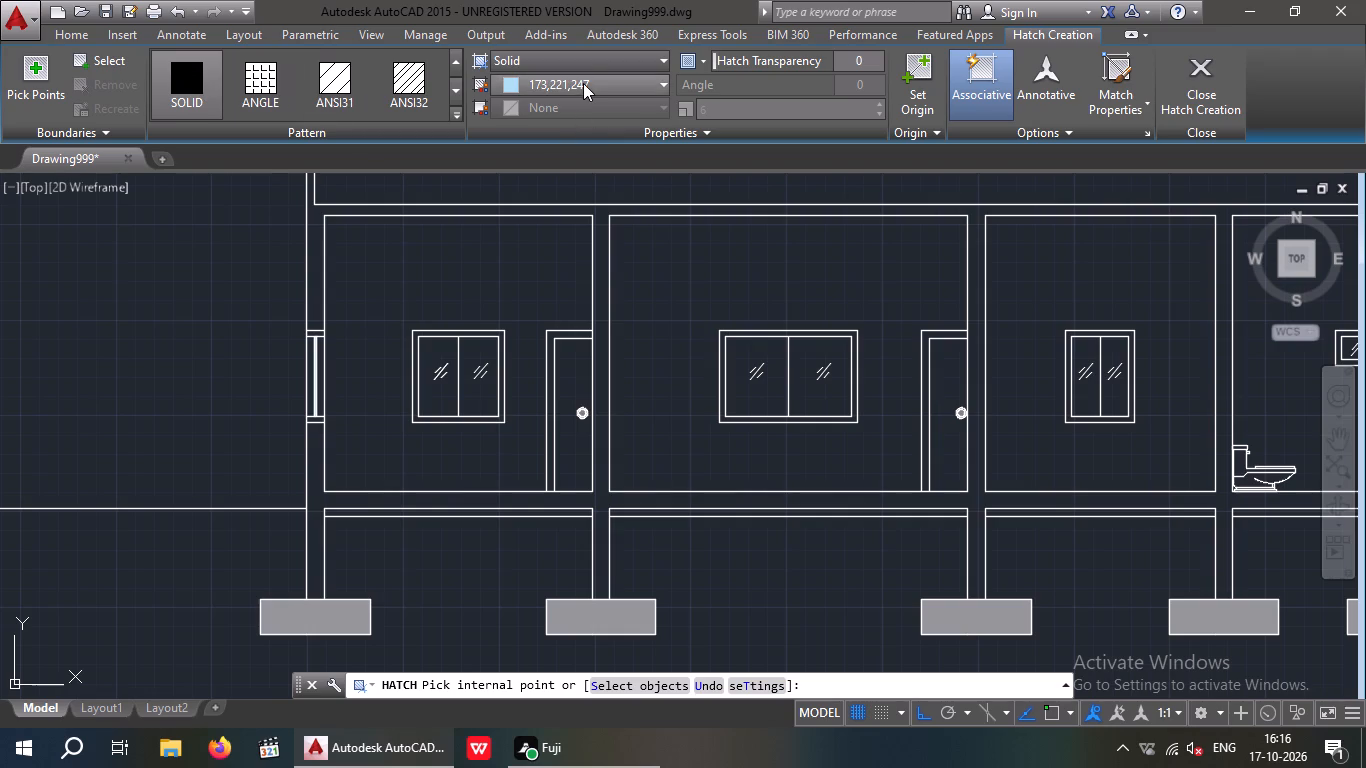
{"action": "left_click", "coordinate": [584, 80]}
{"action": "left_click", "coordinate": [502, 184]}
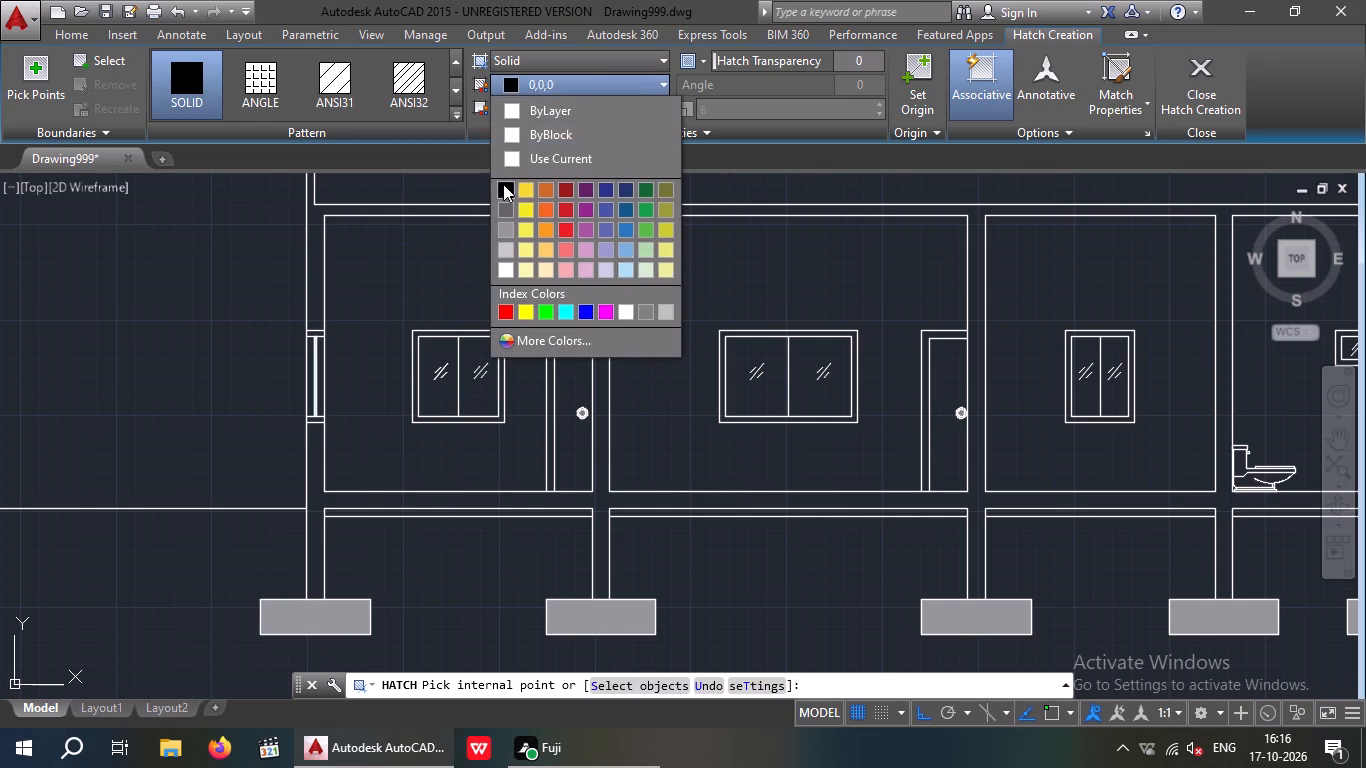
{"action": "scroll", "coordinate": [319, 334], "scroll_direction": "up", "scroll_amount": 3}
{"action": "left_click", "coordinate": [309, 334]}
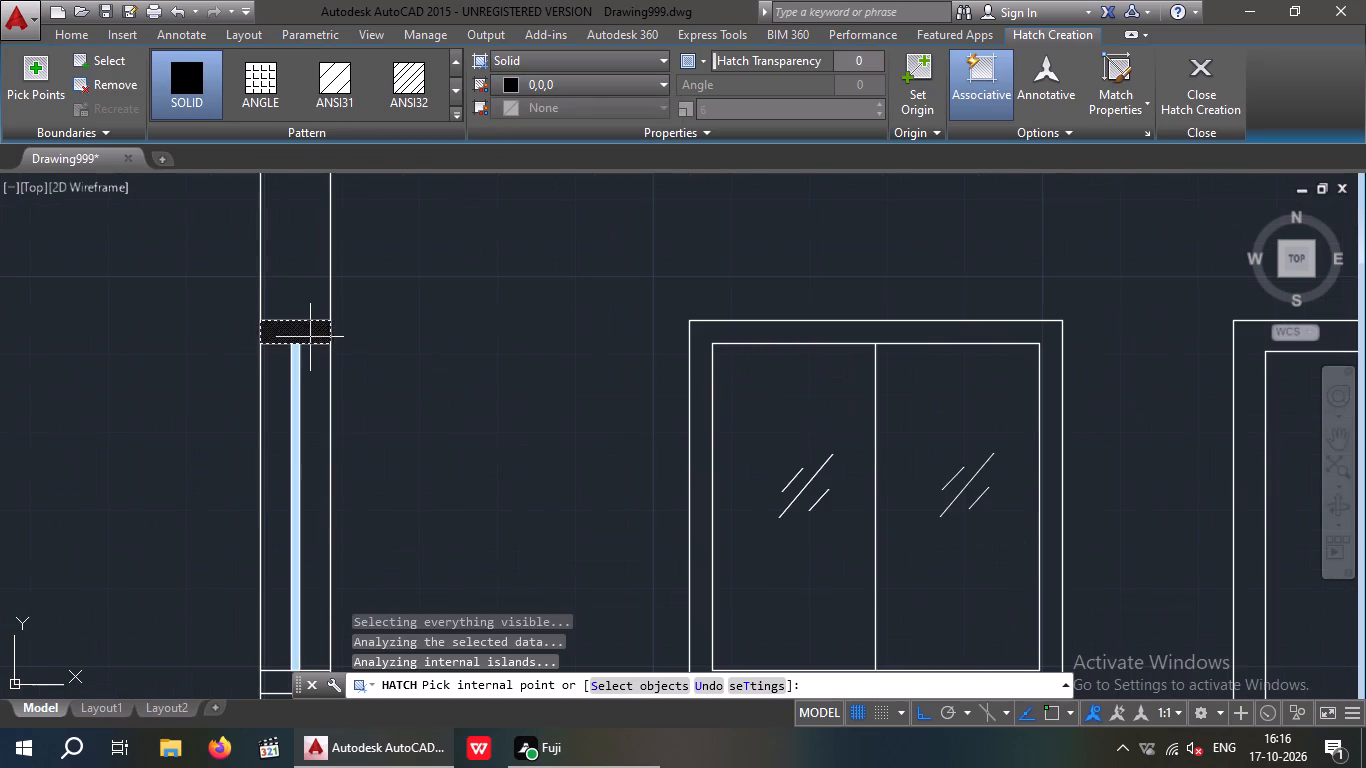
{"action": "scroll", "coordinate": [319, 336], "scroll_direction": "down", "scroll_amount": 2}
{"action": "scroll", "coordinate": [317, 489], "scroll_direction": "up", "scroll_amount": 2}
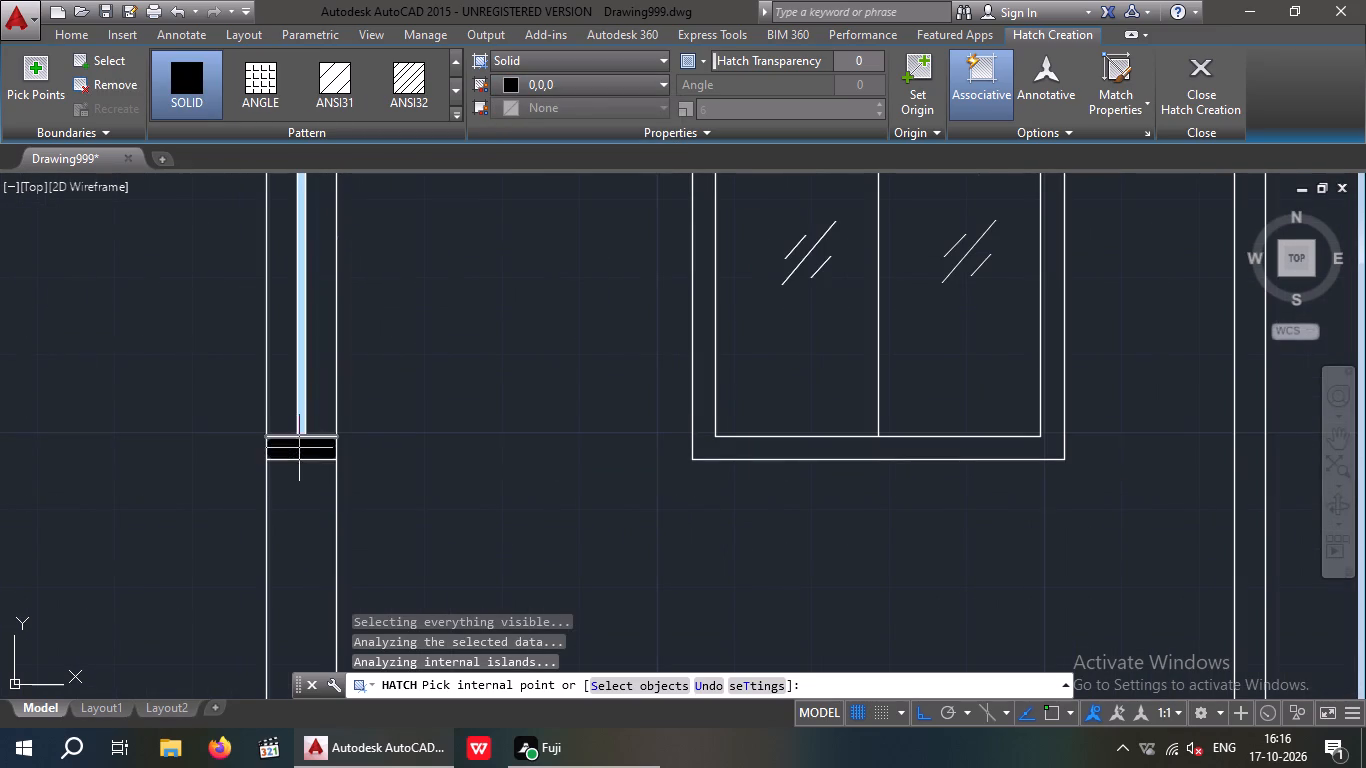
{"action": "left_click", "coordinate": [301, 446]}
{"action": "scroll", "coordinate": [433, 402], "scroll_direction": "down", "scroll_amount": 3}
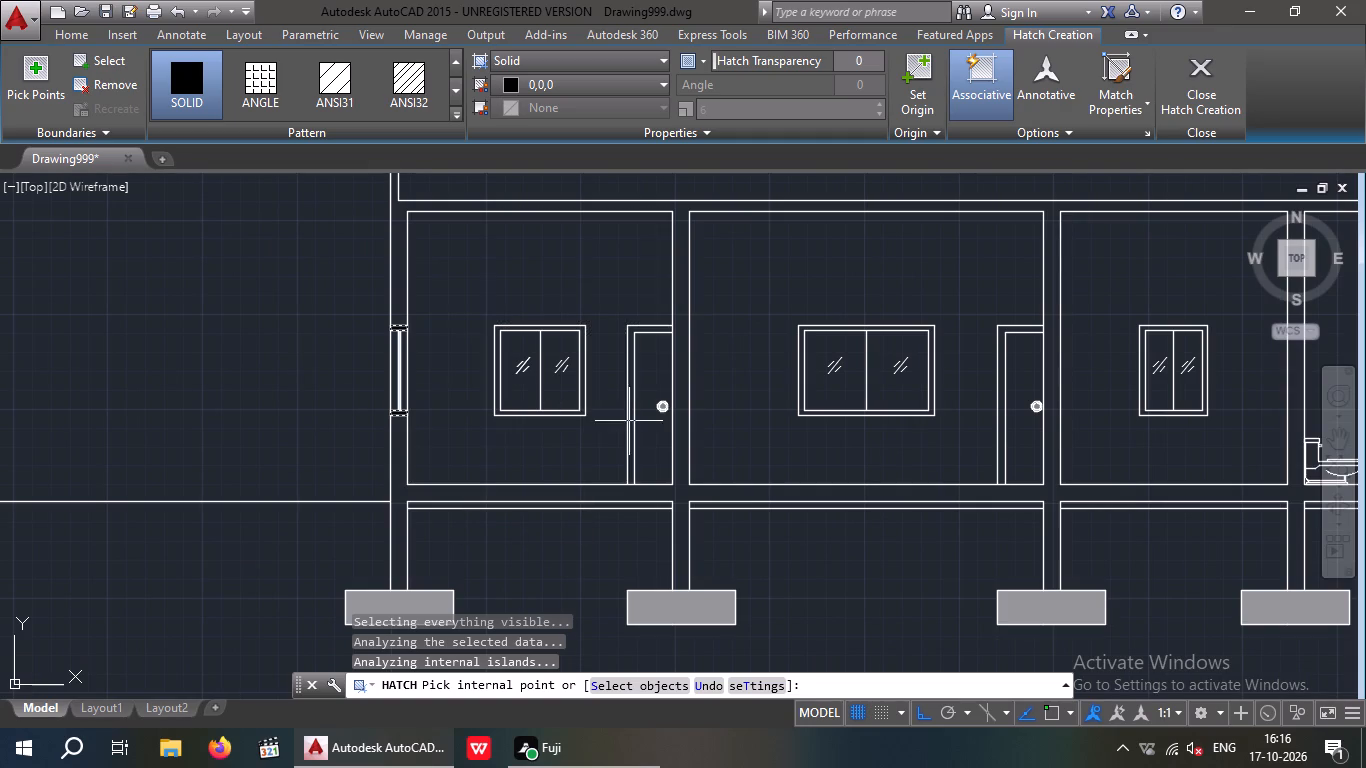
Add the frames of the double-pane windows in the first three rooms to the solid black hatch.
{"action": "scroll", "coordinate": [490, 417], "scroll_direction": "up", "scroll_amount": 4}
{"action": "left_click", "coordinate": [541, 398]}
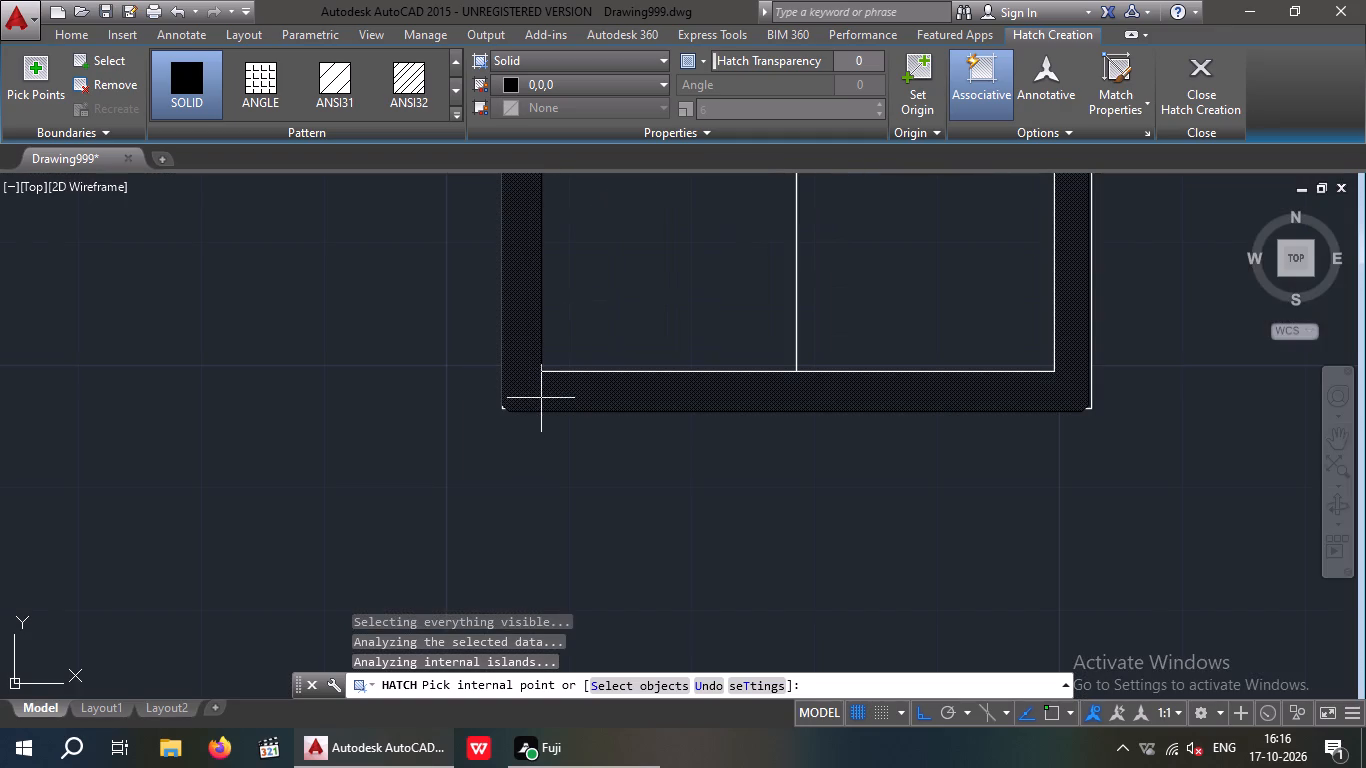
{"action": "scroll", "coordinate": [538, 409], "scroll_direction": "down", "scroll_amount": 3}
{"action": "middle_click_drag", "start_coordinate": [556, 443], "coordinate": [157, 507]}
{"action": "scroll", "coordinate": [566, 507], "scroll_direction": "up", "scroll_amount": 2}
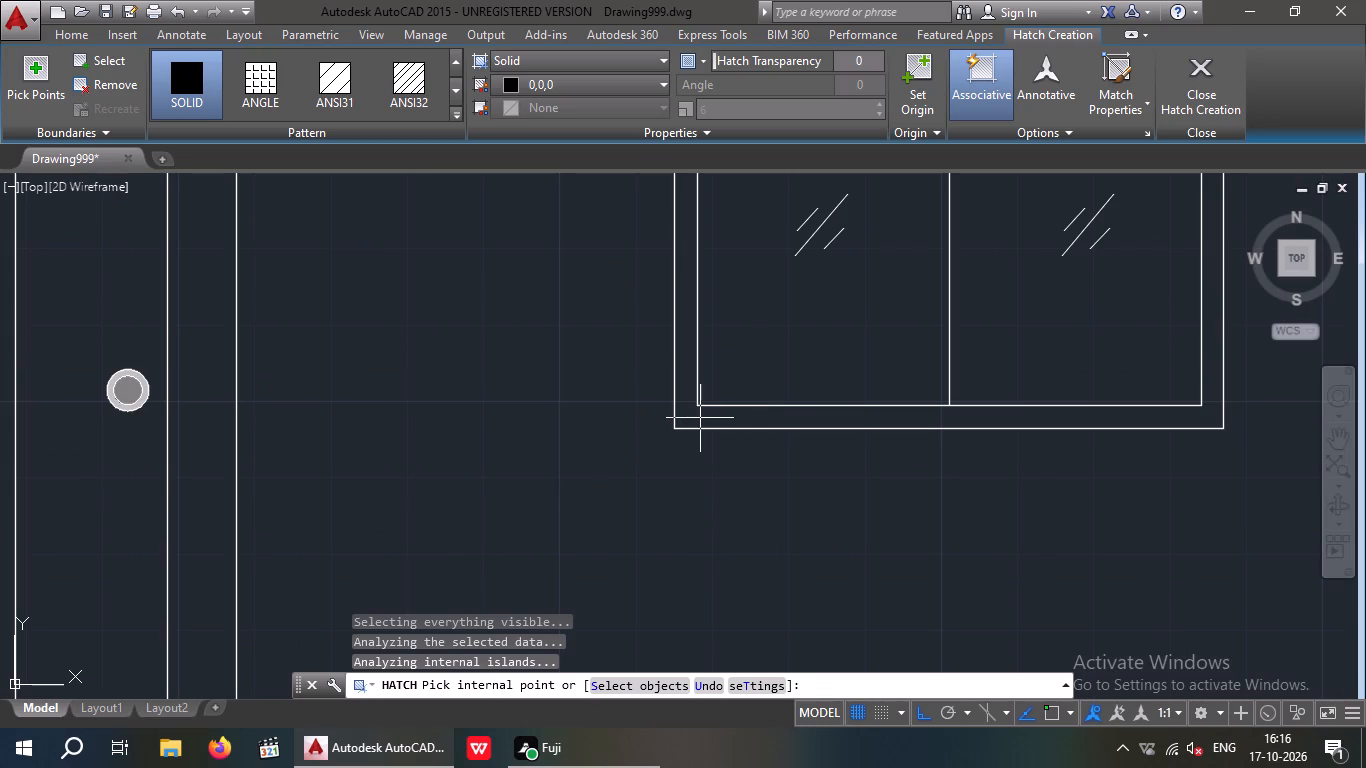
{"action": "middle_click_drag", "start_coordinate": [687, 426], "coordinate": [436, 519]}
{"action": "scroll", "coordinate": [468, 508], "scroll_direction": "down", "scroll_amount": 1}
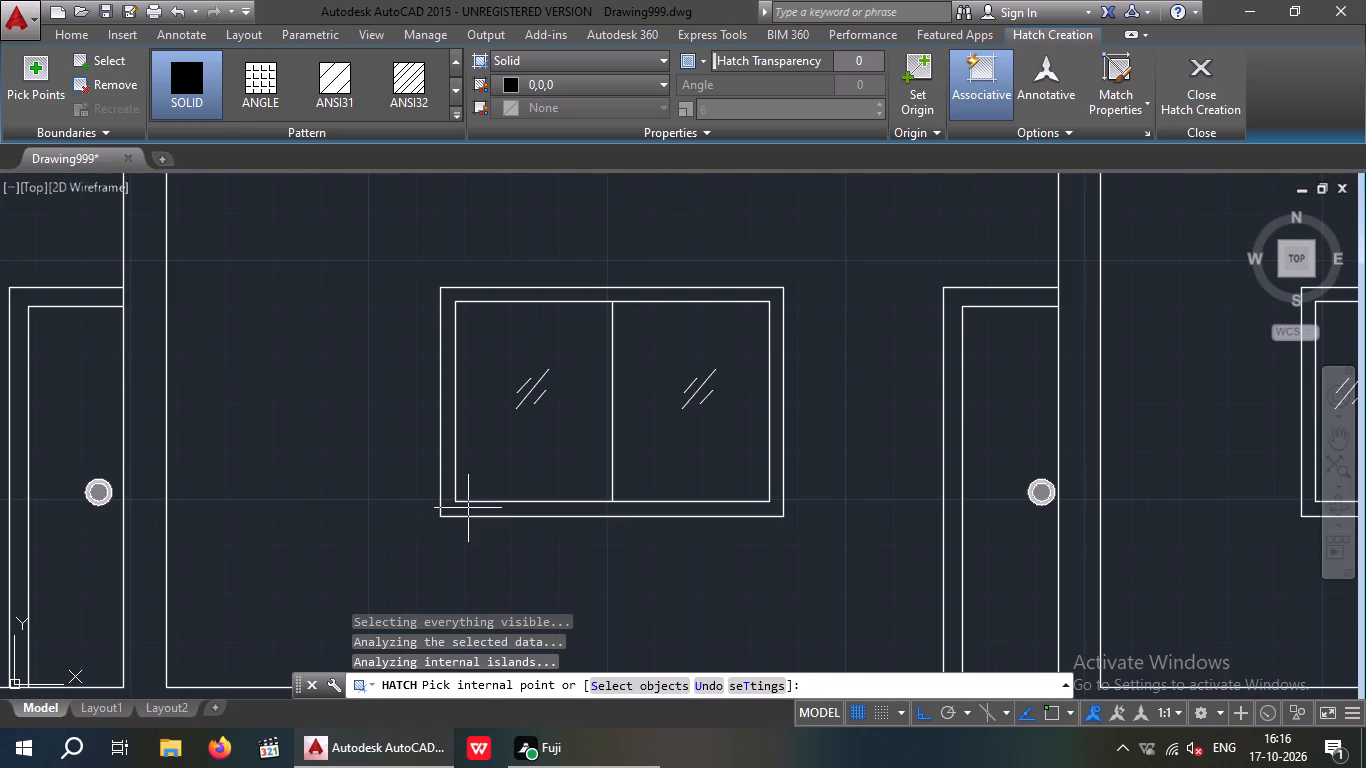
{"action": "left_click", "coordinate": [466, 508]}
{"action": "scroll", "coordinate": [518, 520], "scroll_direction": "down", "scroll_amount": 1}
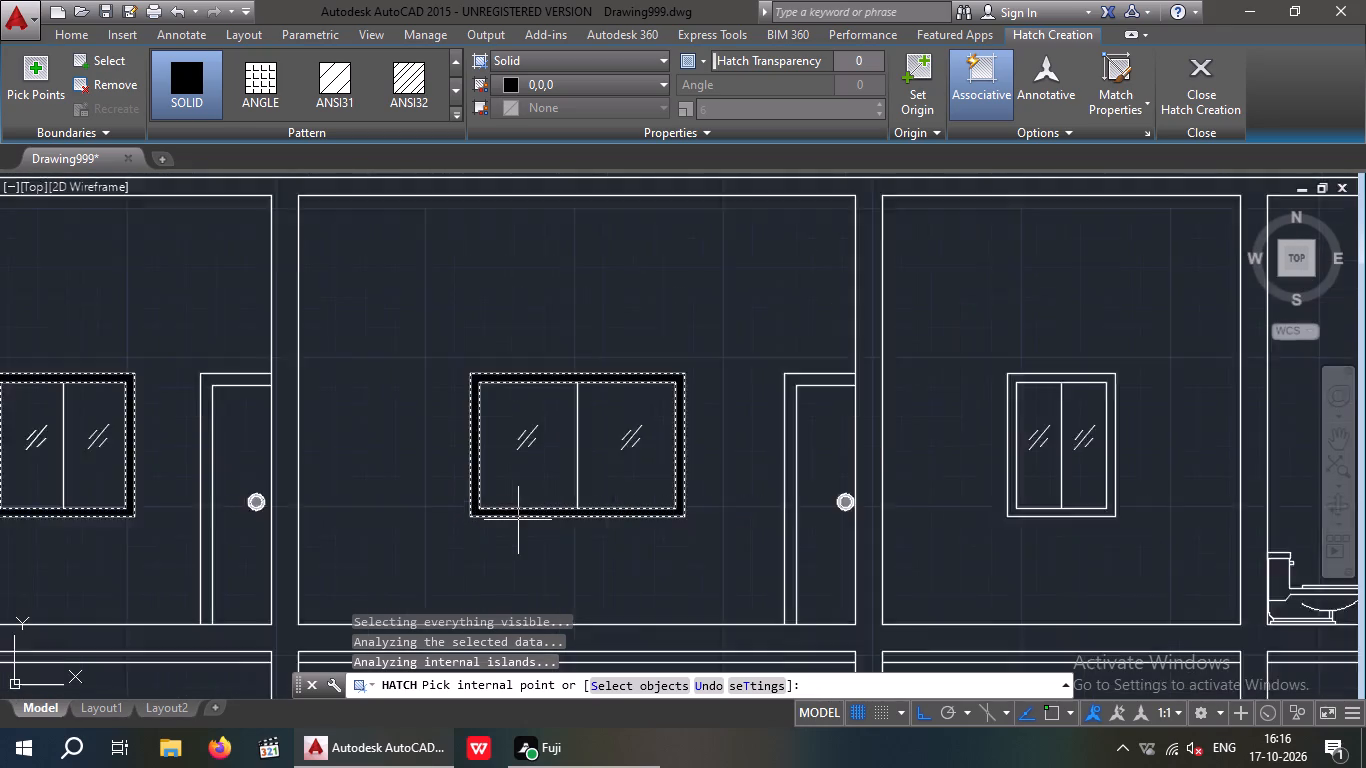
{"action": "scroll", "coordinate": [519, 520], "scroll_direction": "down", "scroll_amount": 1}
{"action": "middle_click_drag", "start_coordinate": [484, 524], "coordinate": [208, 523]}
{"action": "scroll", "coordinate": [589, 525], "scroll_direction": "up", "scroll_amount": 3}
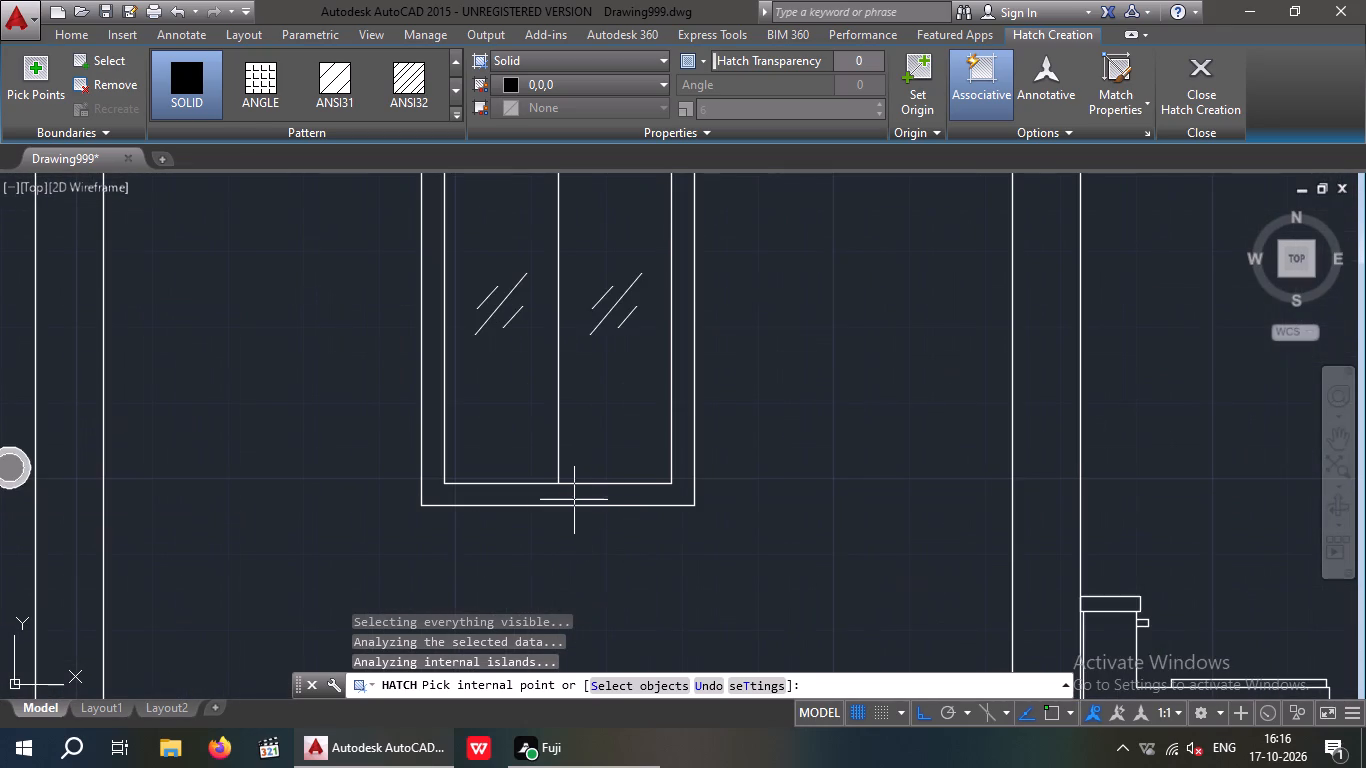
{"action": "left_click", "coordinate": [574, 499]}
Add the frames of the small toilet-bay window and the last room's double-pane window to the solid black hatch.
{"action": "scroll", "coordinate": [583, 509], "scroll_direction": "down", "scroll_amount": 3}
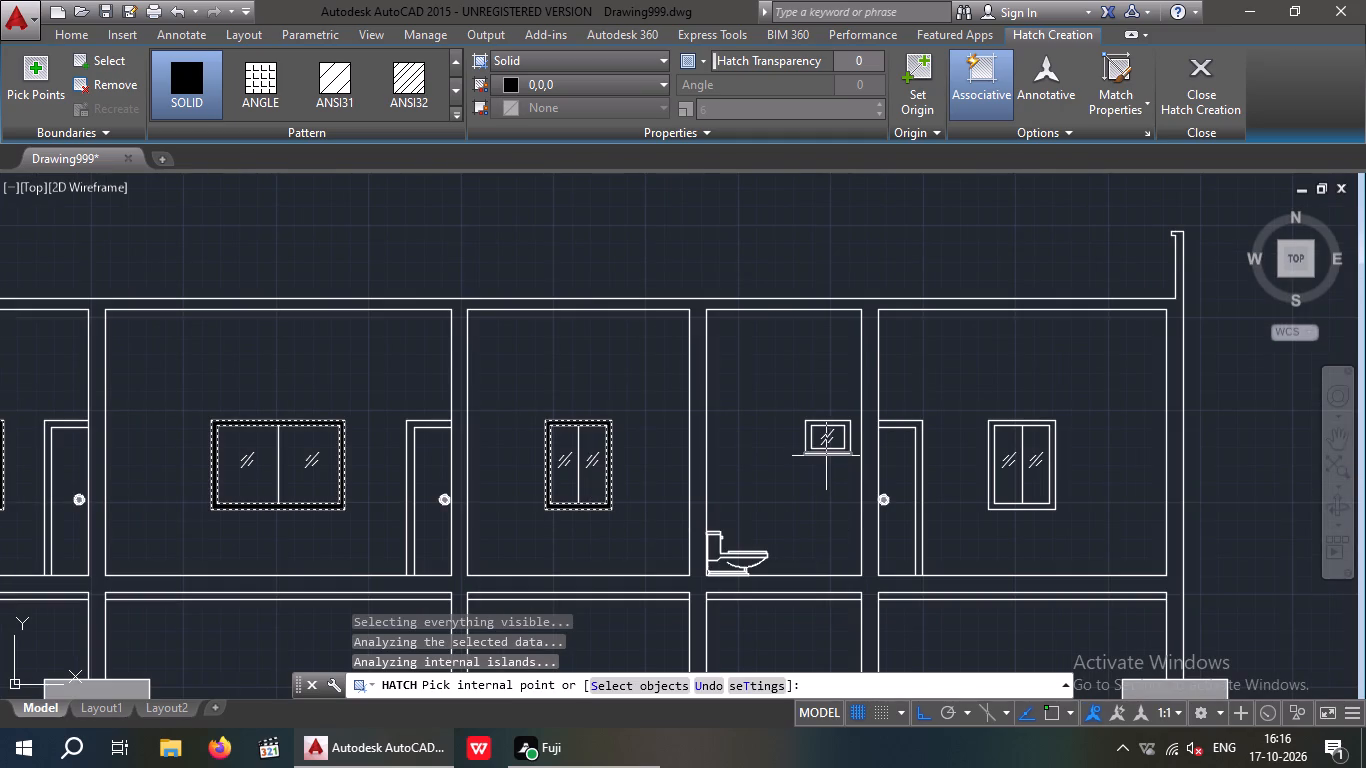
{"action": "scroll", "coordinate": [826, 455], "scroll_direction": "up", "scroll_amount": 2}
{"action": "left_click", "coordinate": [818, 450]}
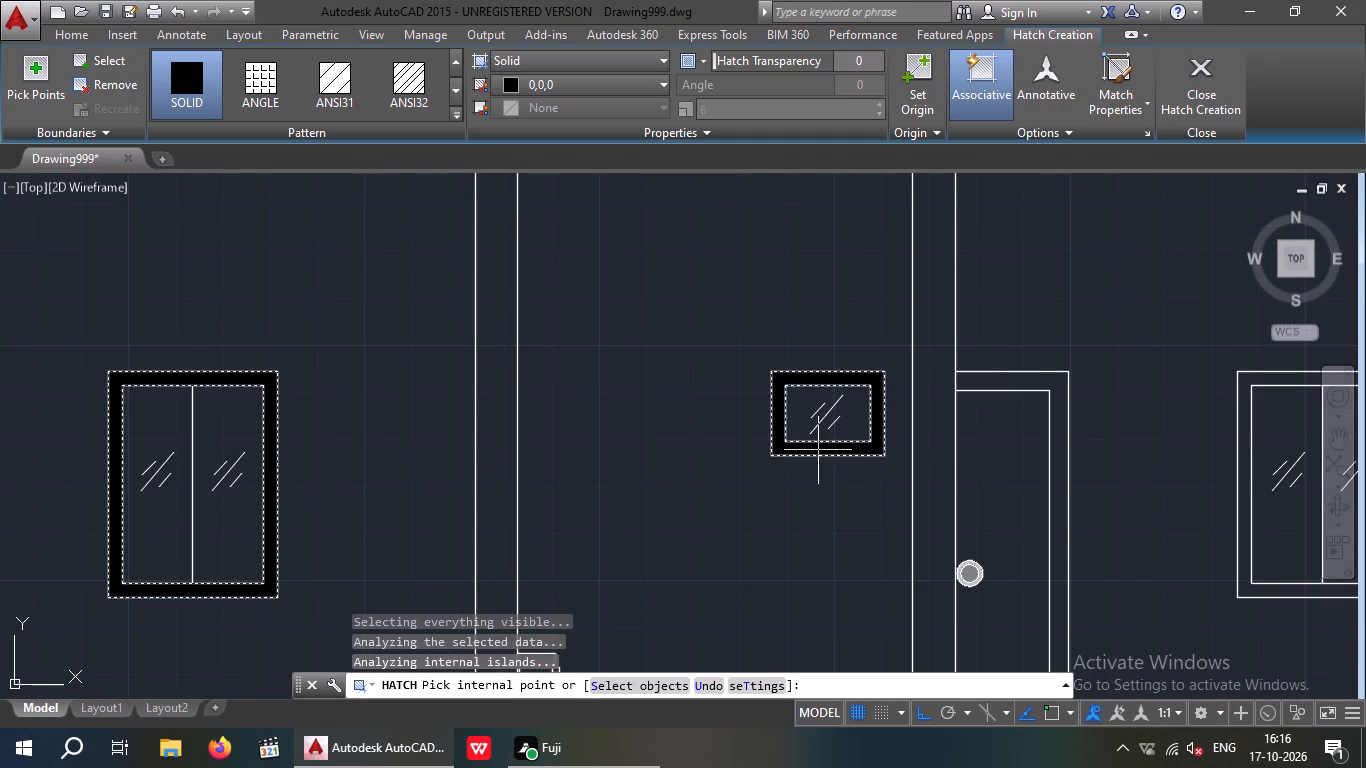
{"action": "middle_click_drag", "start_coordinate": [803, 507], "coordinate": [319, 515]}
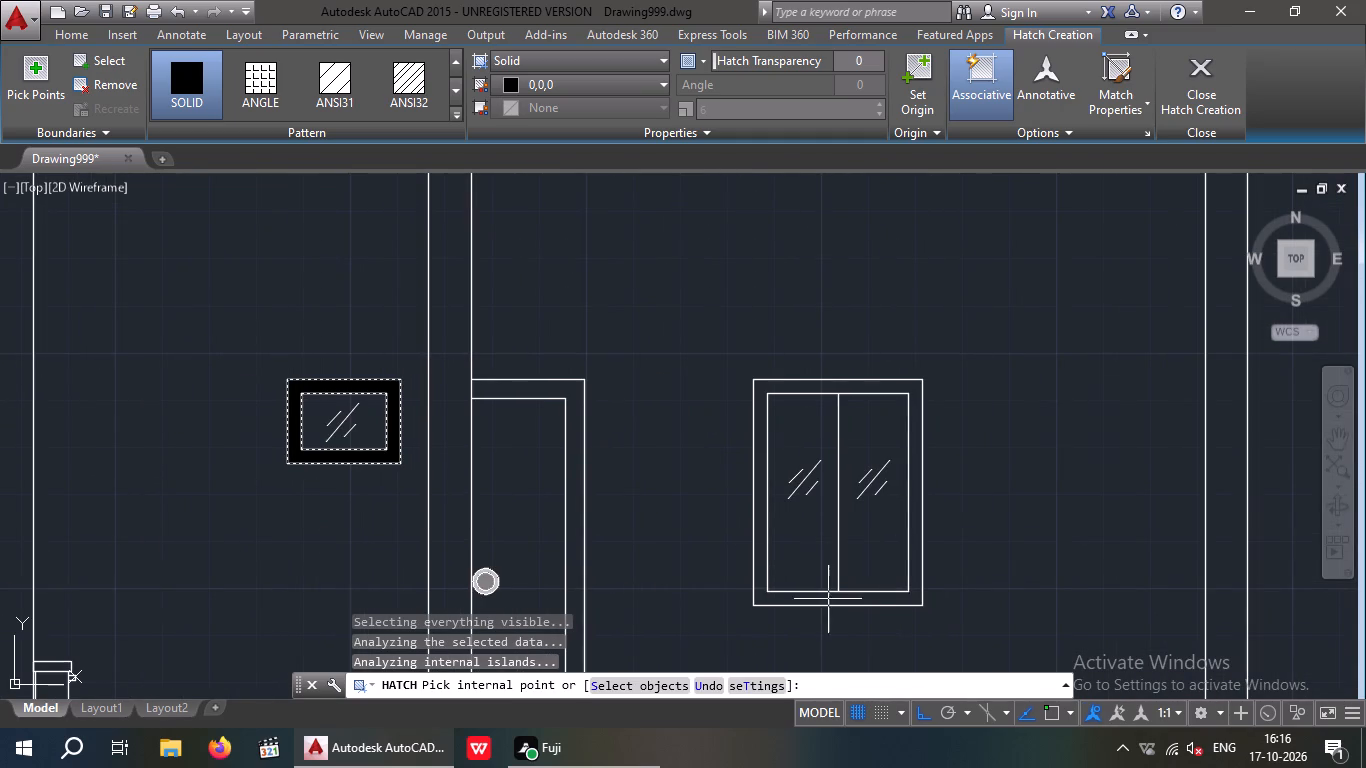
{"action": "left_click", "coordinate": [825, 600]}
{"action": "middle_click_drag", "start_coordinate": [986, 490], "coordinate": [772, 422]}
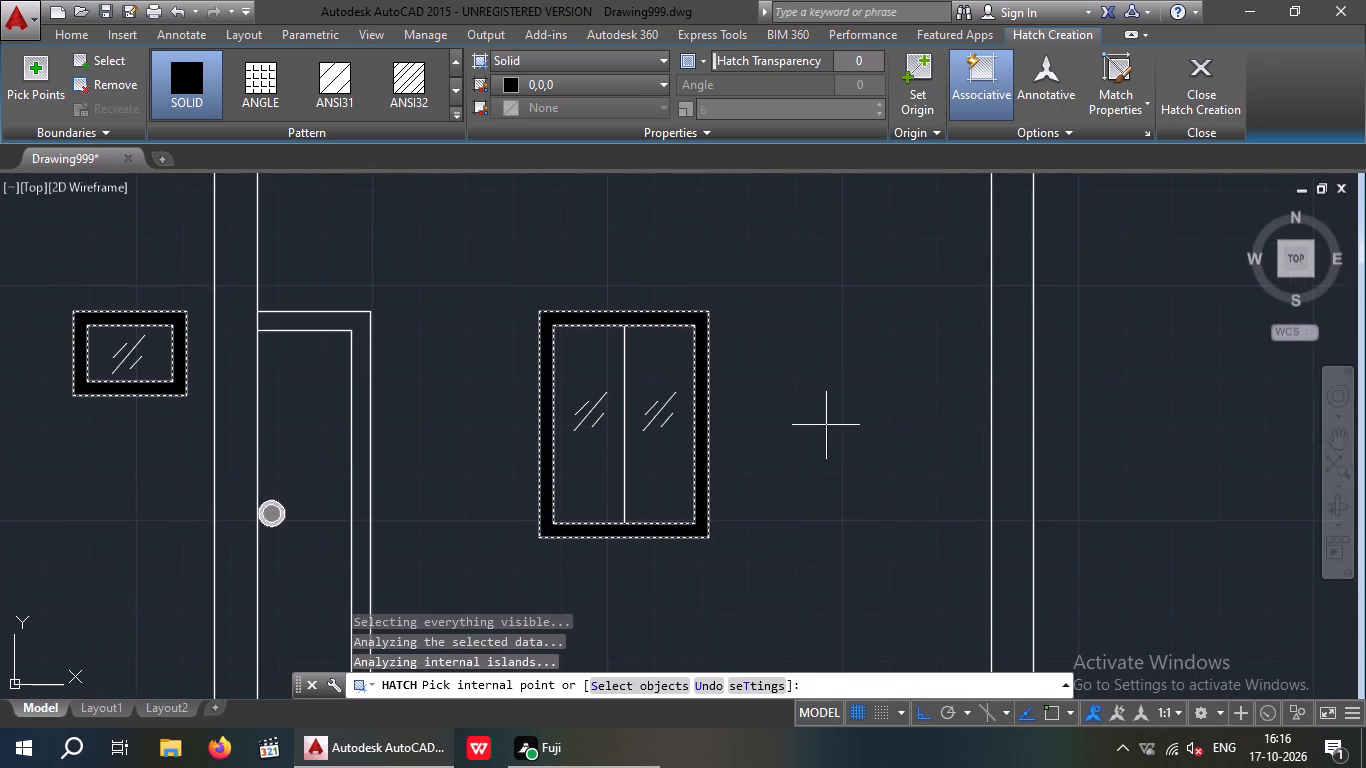
Finish the solid black hatch of the window frames.
{"action": "scroll", "coordinate": [843, 425], "scroll_direction": "down", "scroll_amount": 2}
{"action": "key", "text": "Escape"}
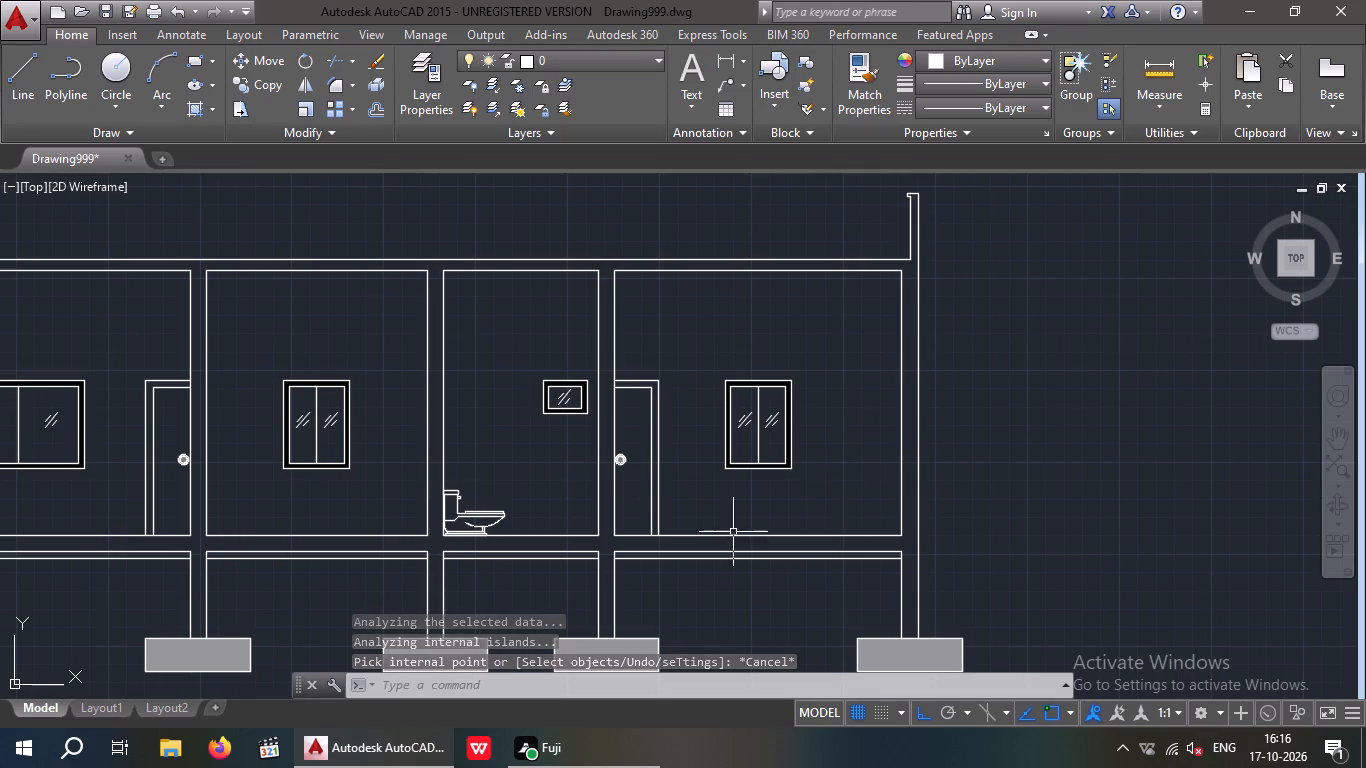
{"action": "key", "text": "Escape"}
{"action": "key", "text": "Escape"}
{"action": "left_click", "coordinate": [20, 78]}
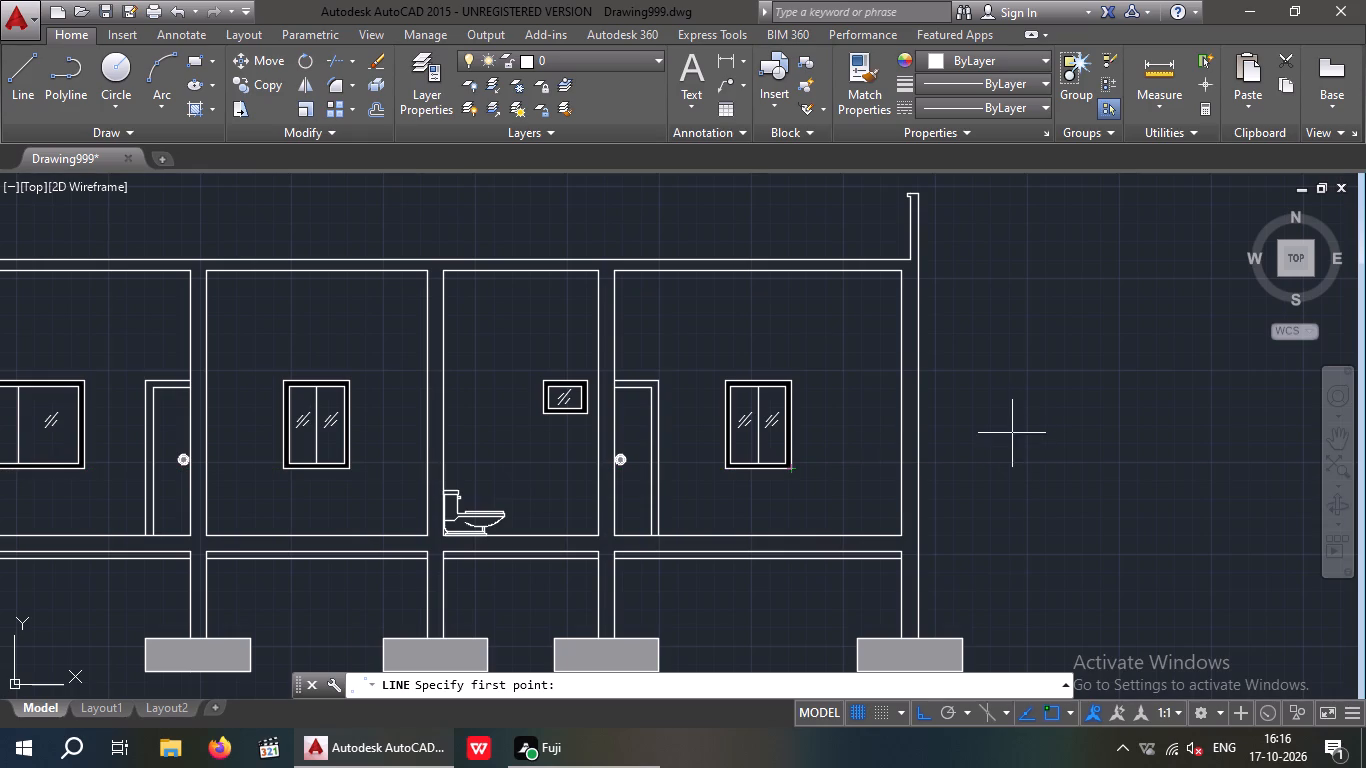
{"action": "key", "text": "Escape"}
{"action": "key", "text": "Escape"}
Fill the section's connected columns, floor slab and roof slab with a solid dark-grey hatch, colour 99,100,102.
{"action": "scroll", "coordinate": [1026, 404], "scroll_direction": "down", "scroll_amount": 1}
{"action": "middle_click_drag", "start_coordinate": [1032, 404], "coordinate": [1135, 387]}
{"action": "scroll", "coordinate": [1034, 404], "scroll_direction": "down", "scroll_amount": 1}
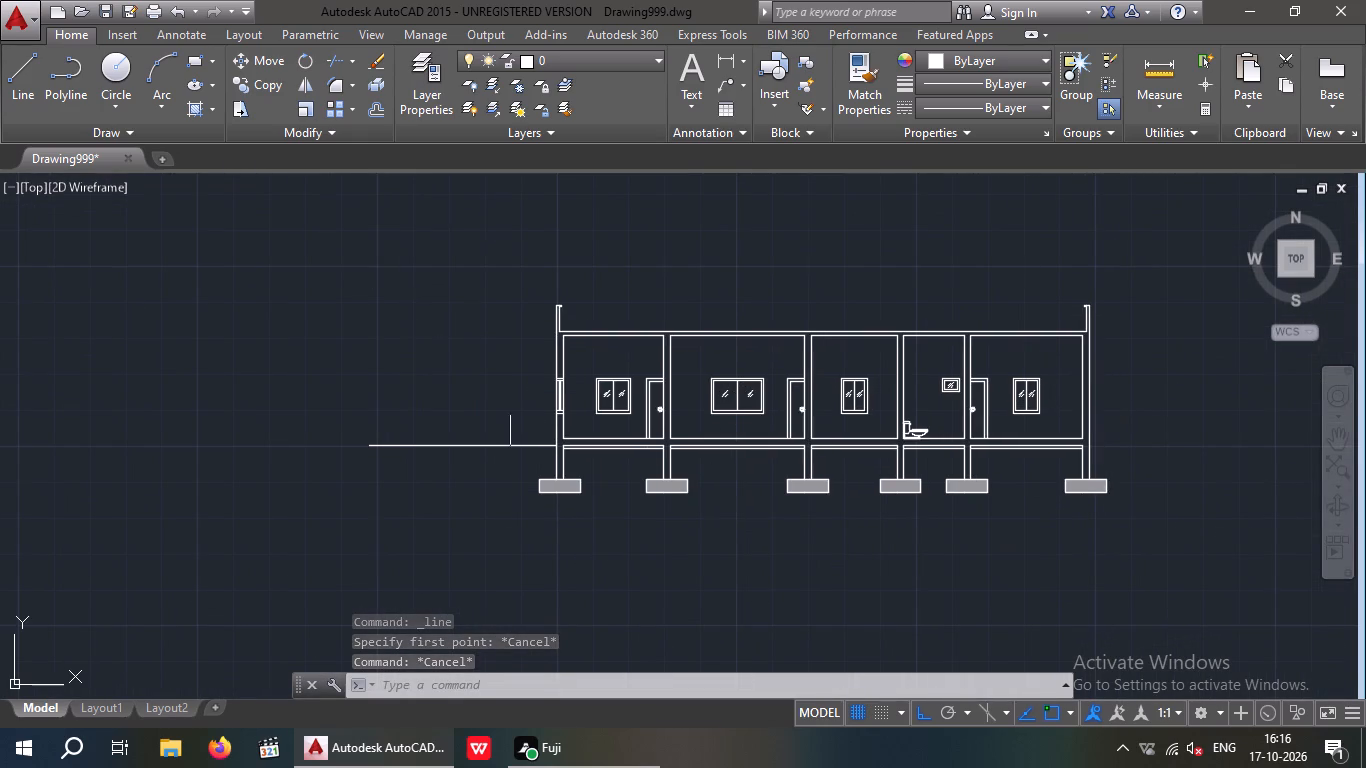
{"action": "scroll", "coordinate": [650, 449], "scroll_direction": "up", "scroll_amount": 2}
{"action": "middle_click_drag", "start_coordinate": [606, 481], "coordinate": [489, 566]}
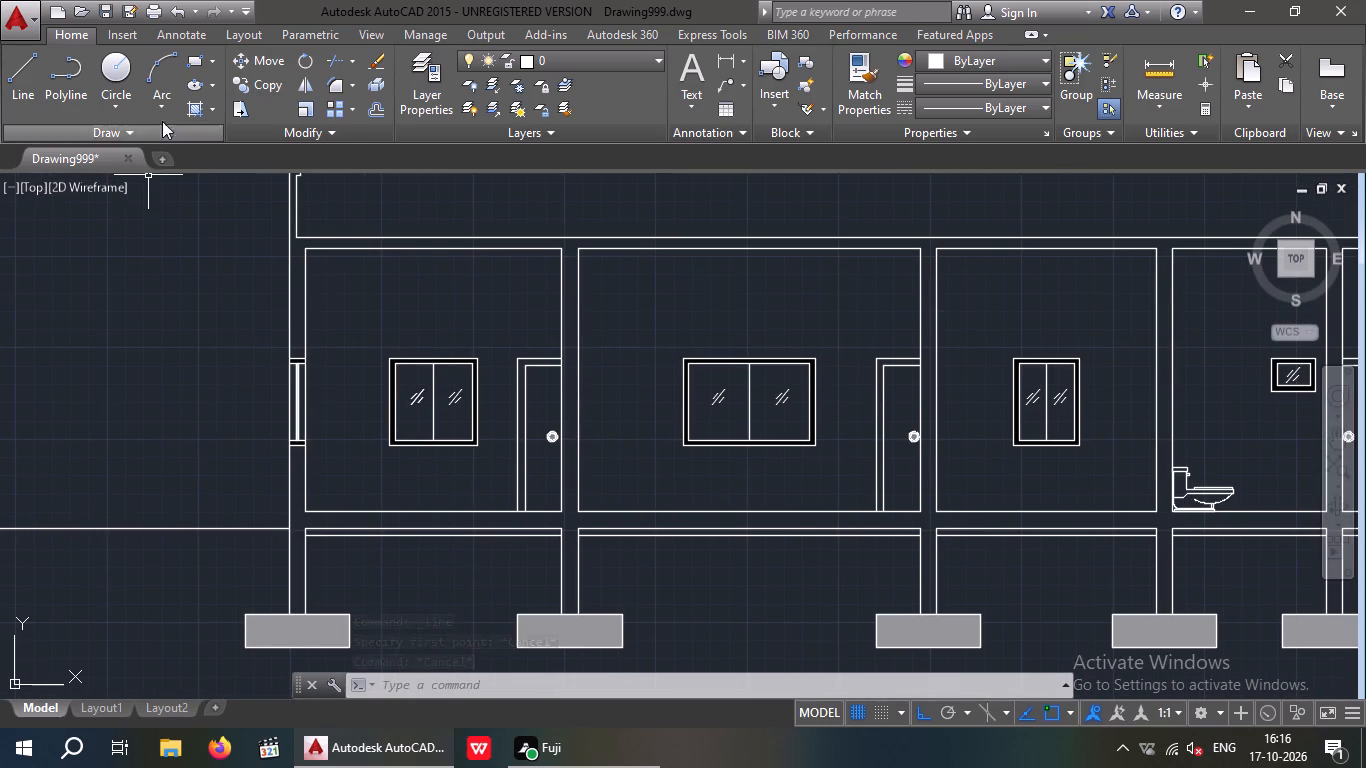
{"action": "left_click", "coordinate": [200, 107]}
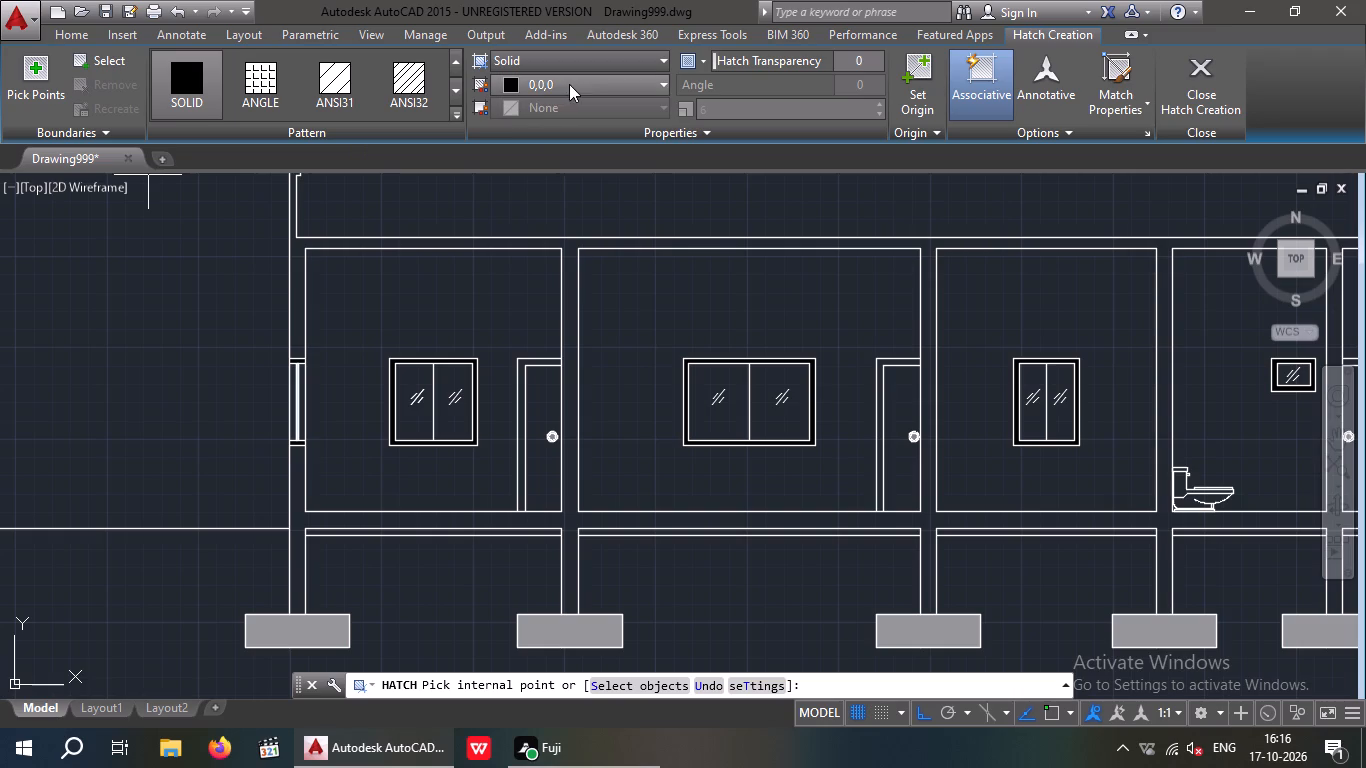
{"action": "left_click", "coordinate": [576, 84]}
{"action": "left_click", "coordinate": [501, 209]}
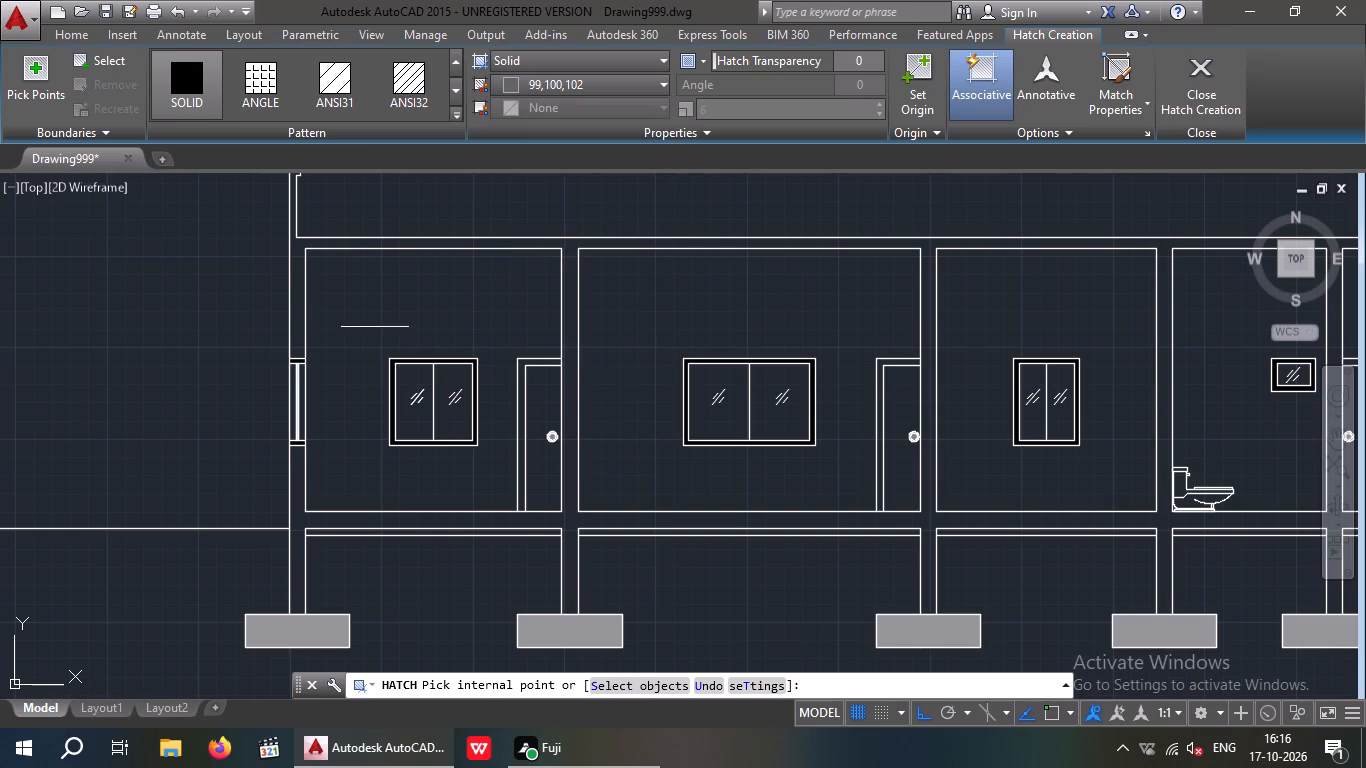
{"action": "left_click", "coordinate": [297, 303]}
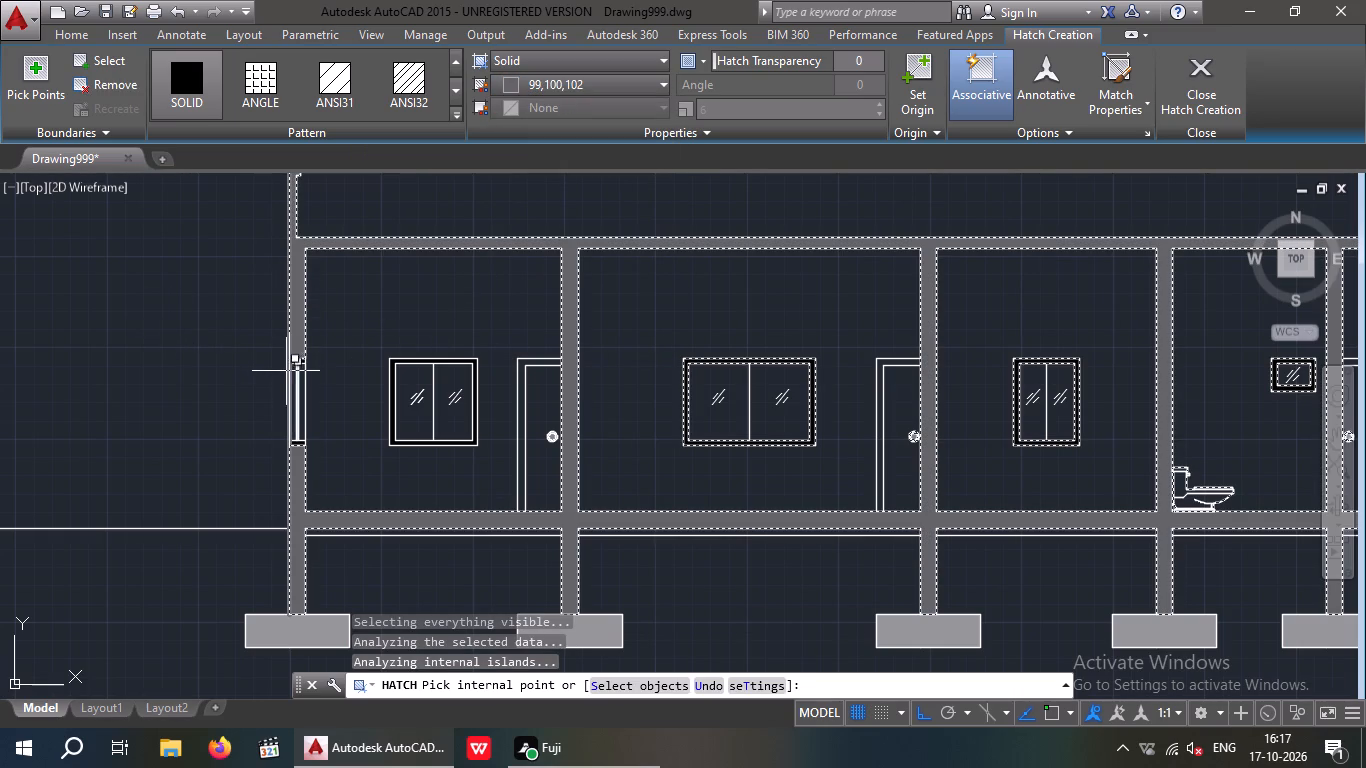
{"action": "key", "text": "Escape"}
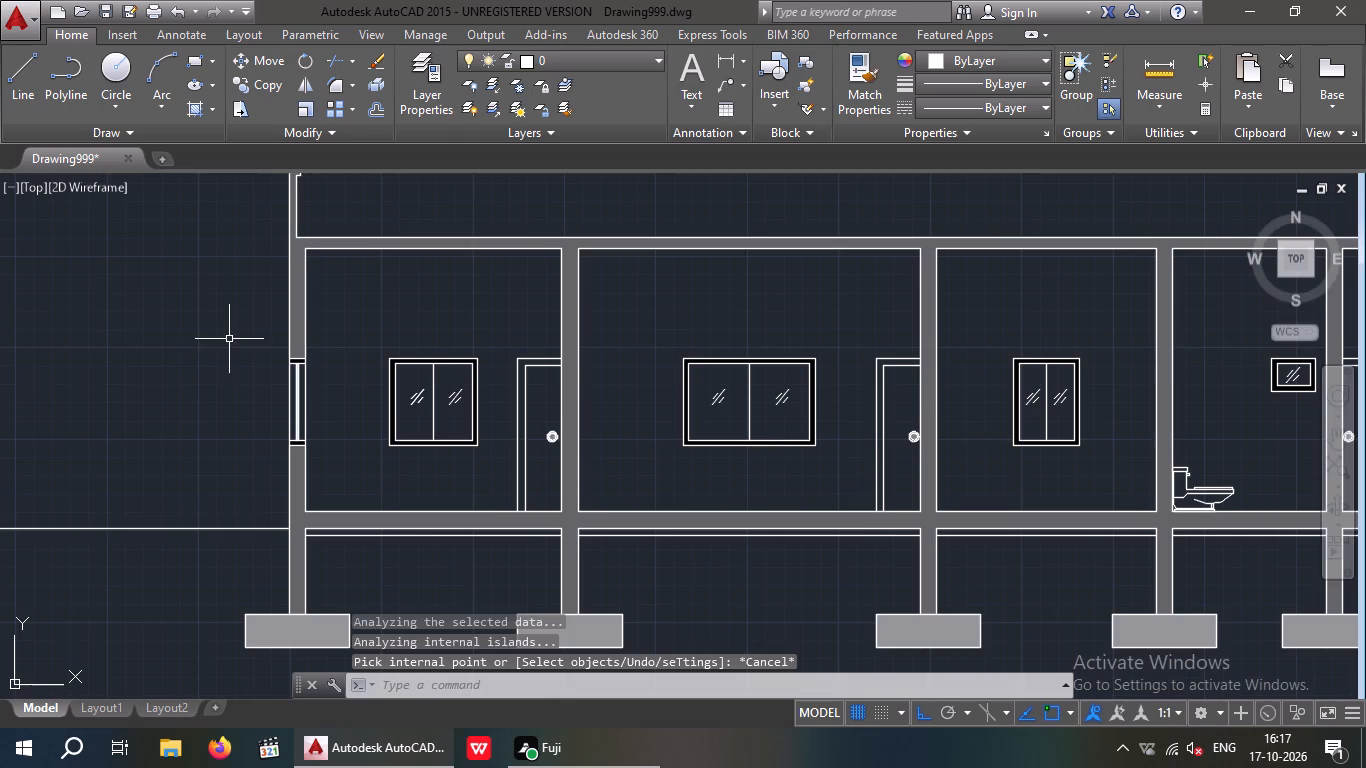
Fill the two strips on either side of the glass in the end column's window with the solid 99,100,102 hatch.
{"action": "middle_click_drag", "start_coordinate": [229, 339], "coordinate": [148, 327]}
{"action": "scroll", "coordinate": [195, 380], "scroll_direction": "up", "scroll_amount": 3}
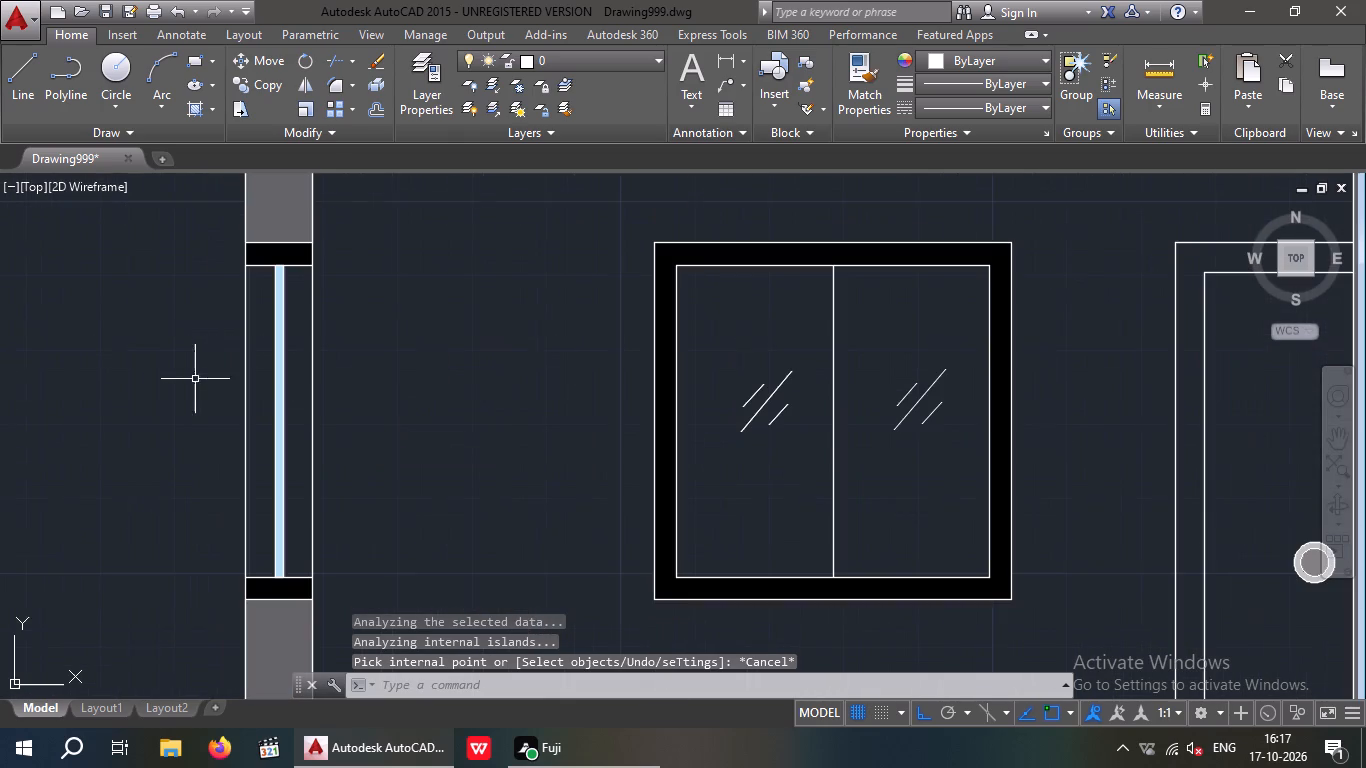
{"action": "left_click", "coordinate": [191, 107]}
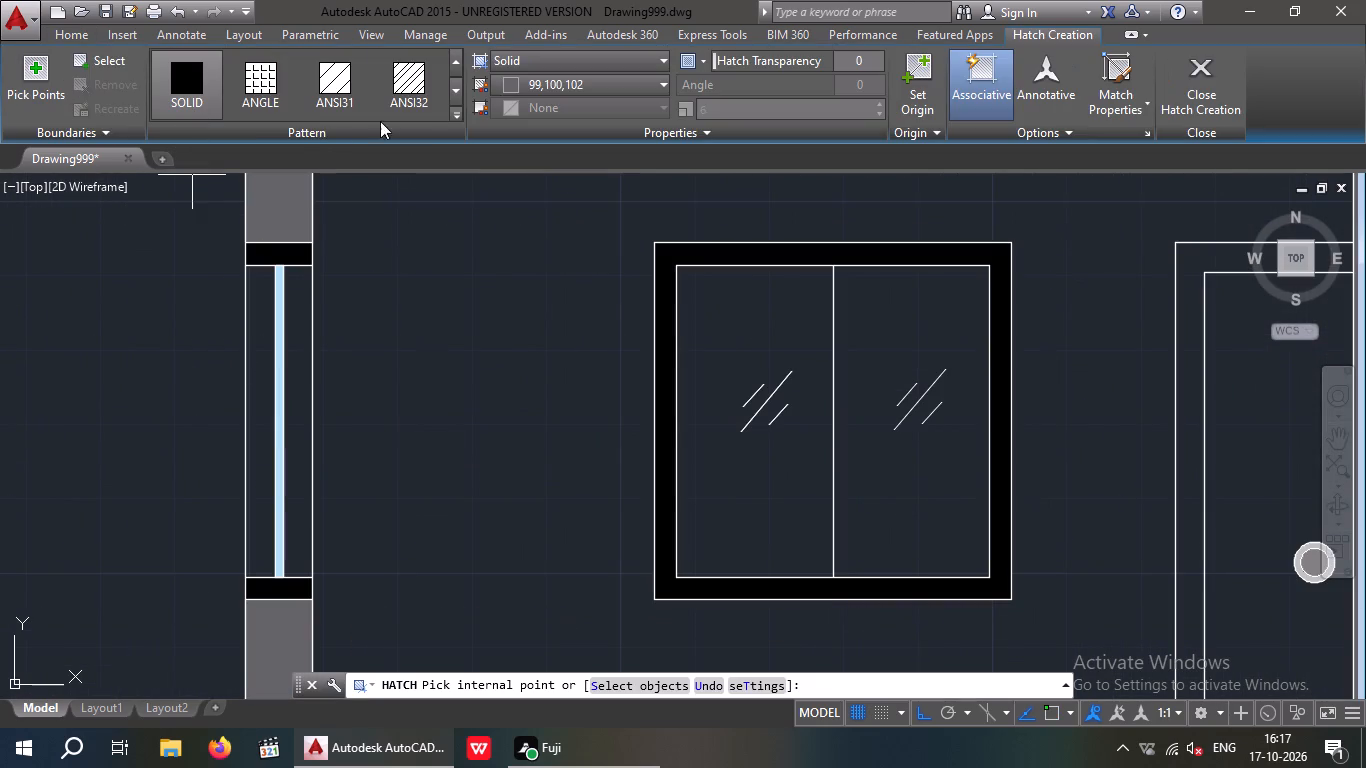
{"action": "left_click", "coordinate": [255, 386]}
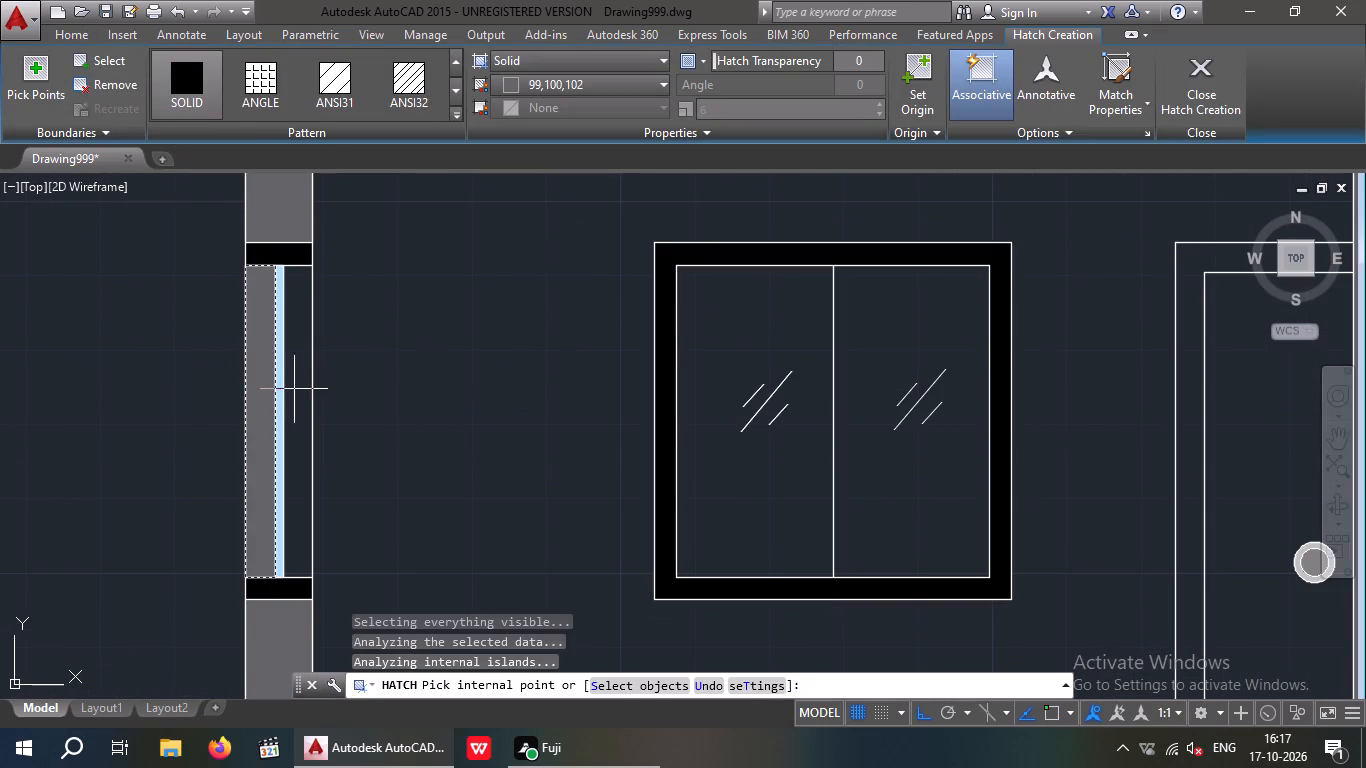
{"action": "left_click", "coordinate": [295, 388]}
{"action": "scroll", "coordinate": [381, 362], "scroll_direction": "down", "scroll_amount": 1}
{"action": "middle_click_drag", "start_coordinate": [404, 372], "coordinate": [317, 393]}
{"action": "scroll", "coordinate": [326, 371], "scroll_direction": "down", "scroll_amount": 4}
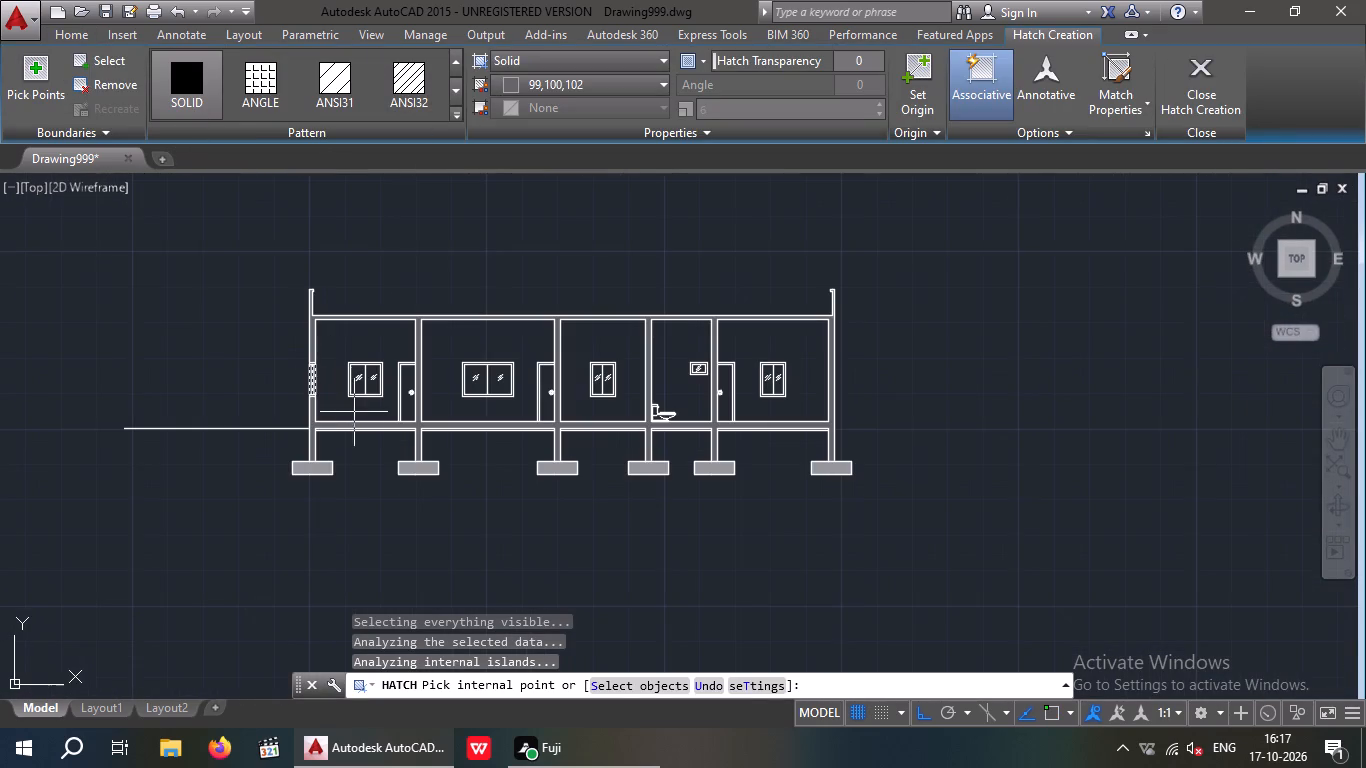
{"action": "scroll", "coordinate": [366, 486], "scroll_direction": "up", "scroll_amount": 2}
{"action": "middle_click_drag", "start_coordinate": [351, 509], "coordinate": [255, 669]}
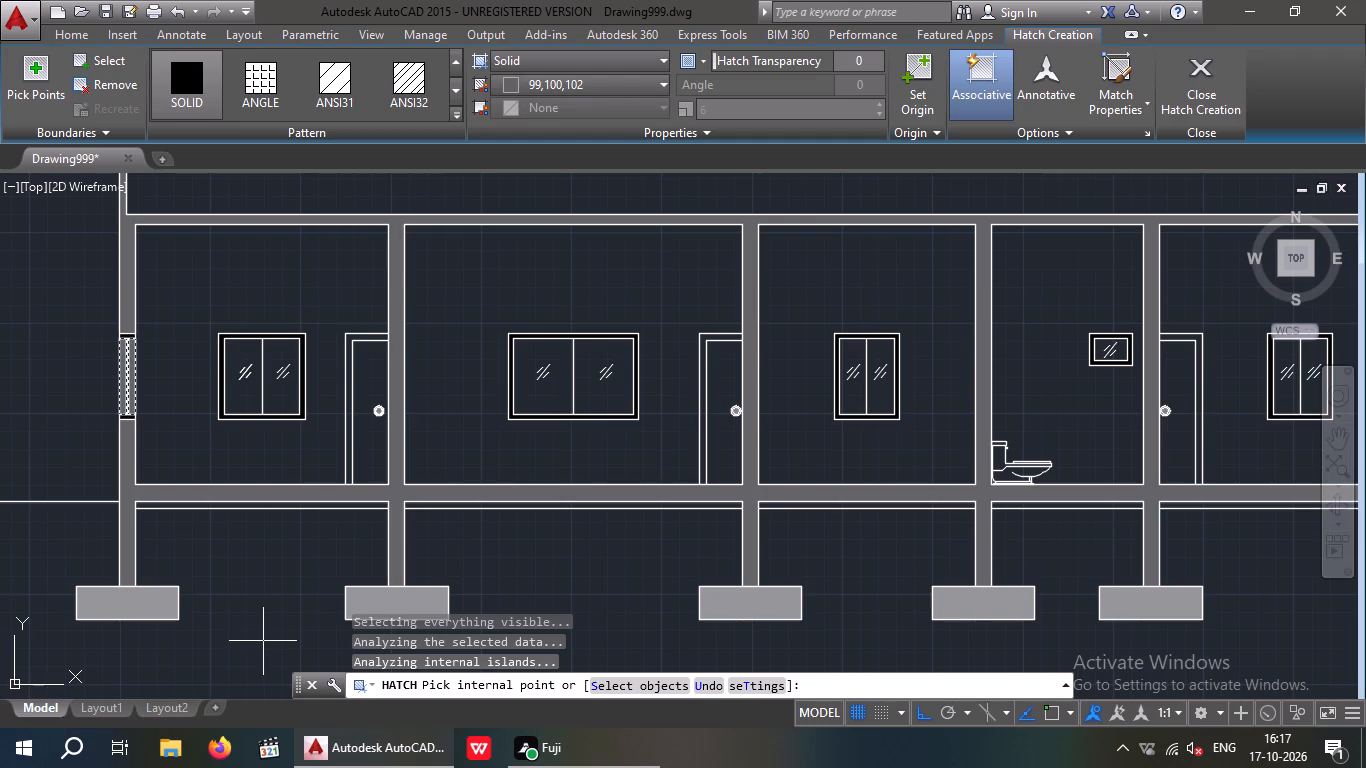
{"action": "key", "text": "Escape"}
{"action": "key", "text": "Escape"}
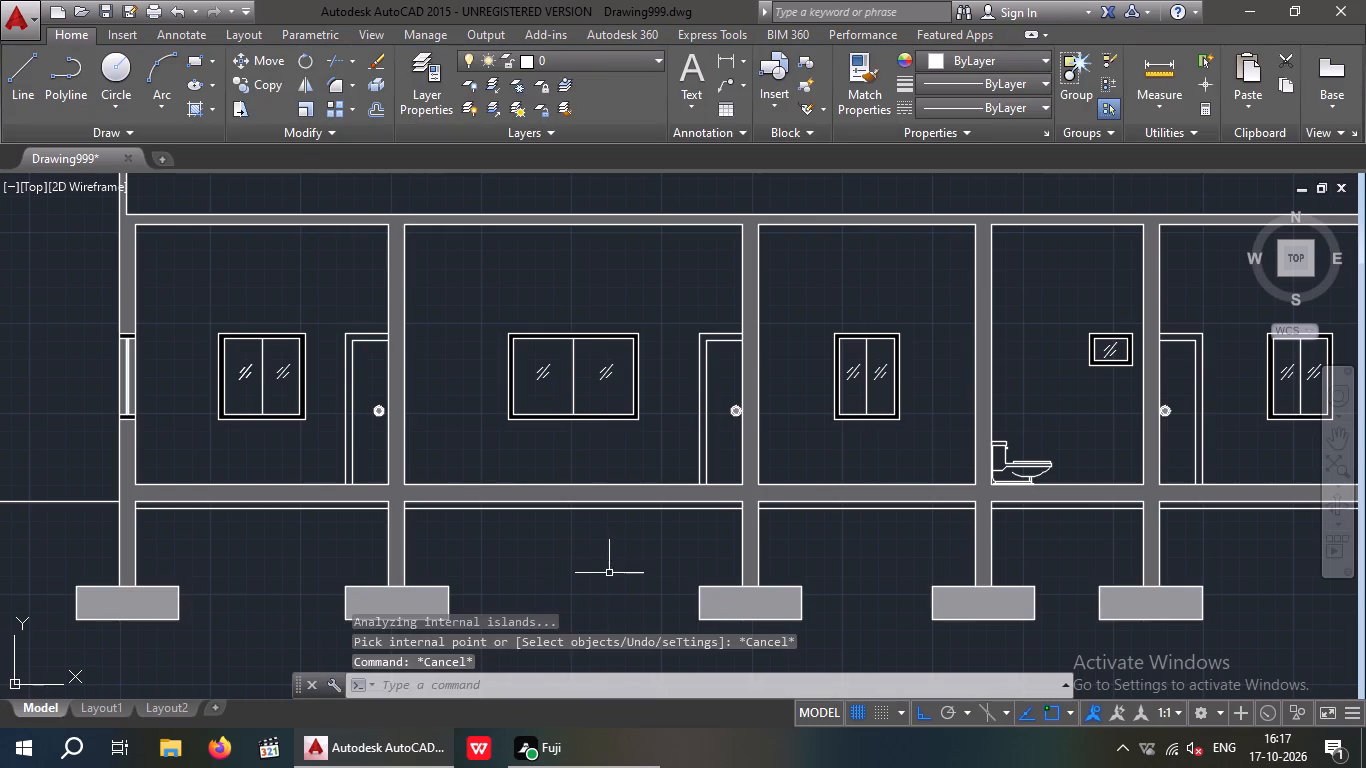
Recolour the hatches of the columns and slabs and of the end window's side strips to solid black, 0,0,0.
{"action": "middle_click_drag", "start_coordinate": [603, 571], "coordinate": [491, 575]}
{"action": "scroll", "coordinate": [528, 587], "scroll_direction": "down", "scroll_amount": 1}
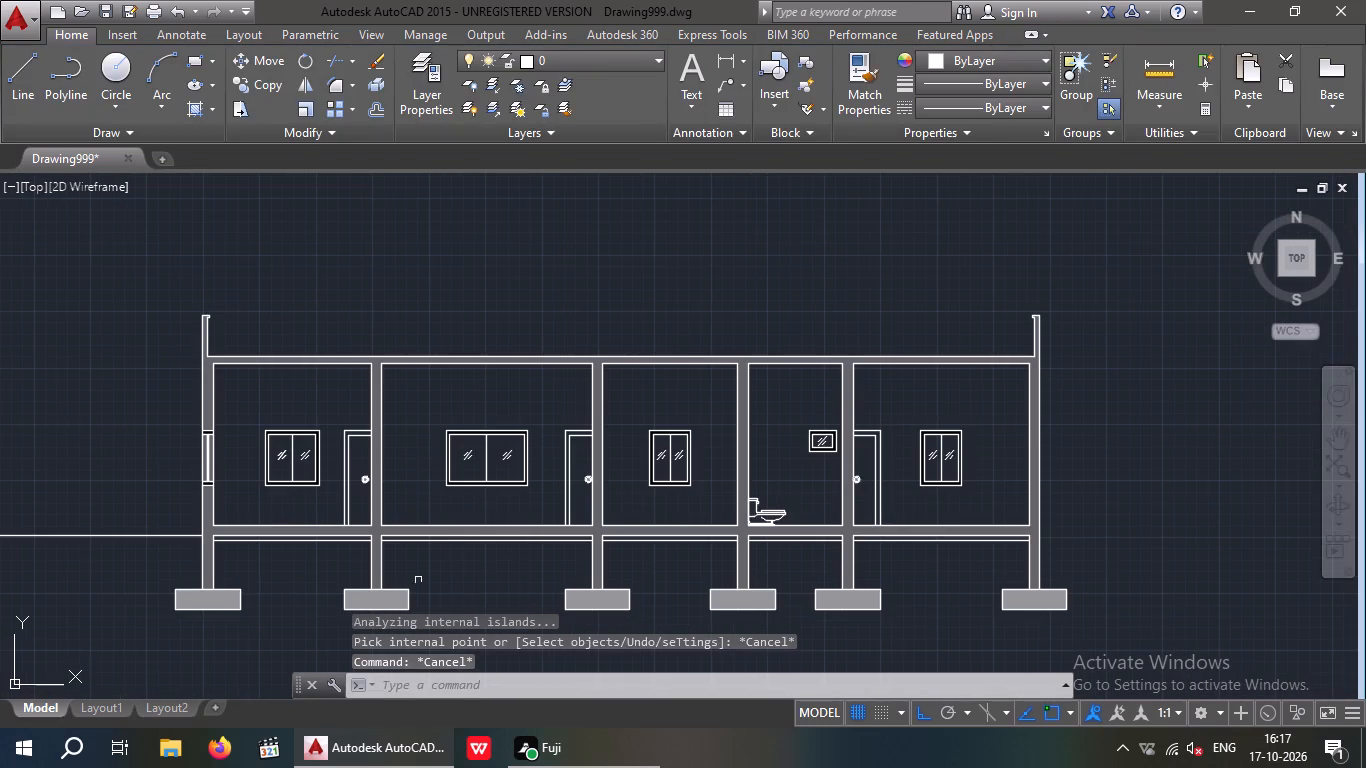
{"action": "scroll", "coordinate": [204, 462], "scroll_direction": "up", "scroll_amount": 2}
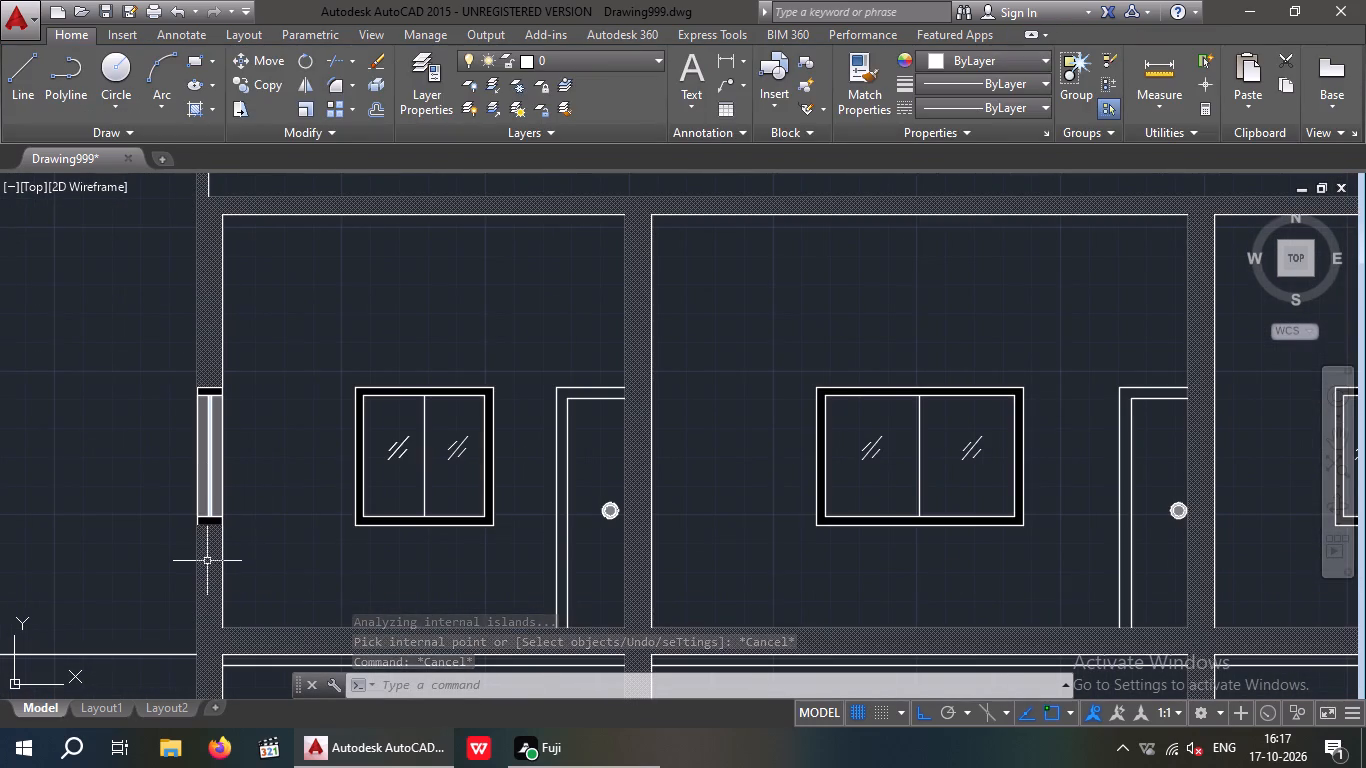
{"action": "left_click", "coordinate": [207, 561]}
{"action": "scroll", "coordinate": [208, 455], "scroll_direction": "up", "scroll_amount": 2}
{"action": "left_click", "coordinate": [188, 478]}
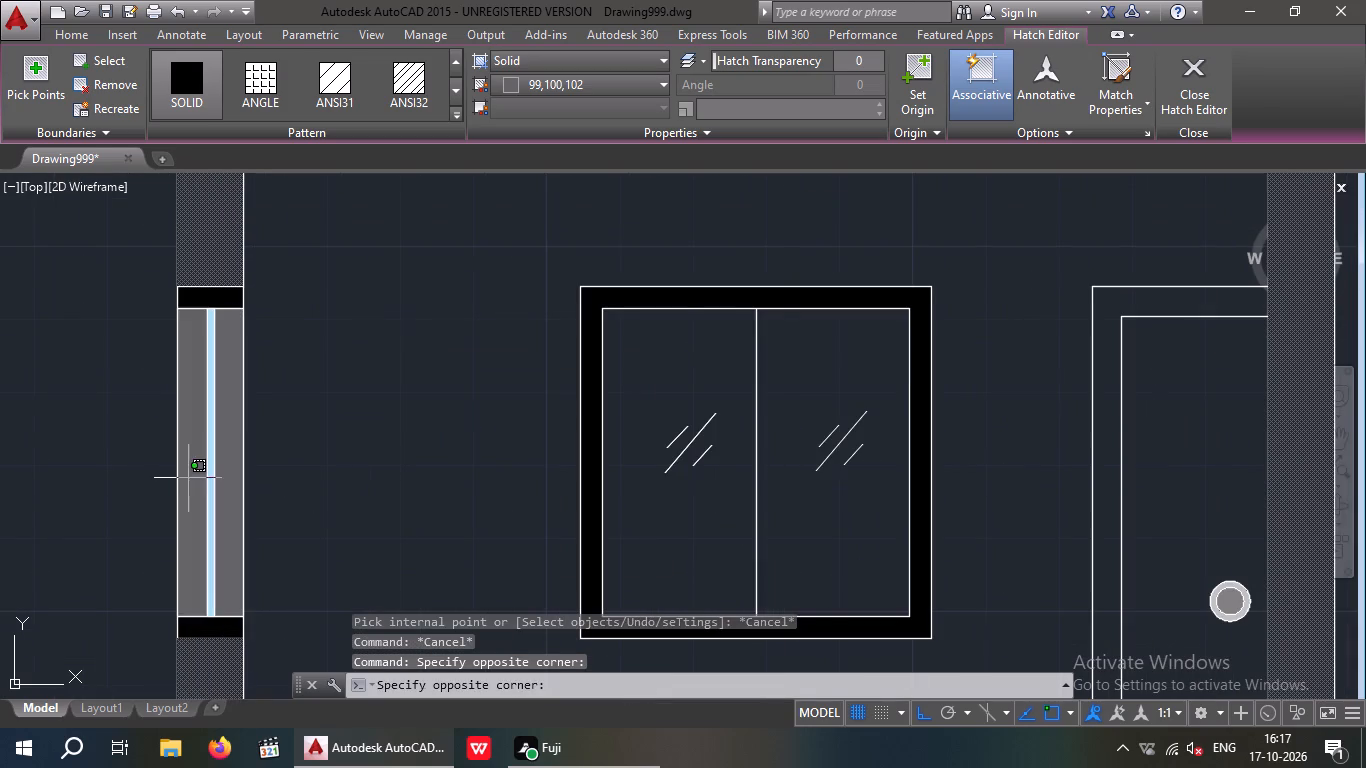
{"action": "left_click", "coordinate": [177, 84]}
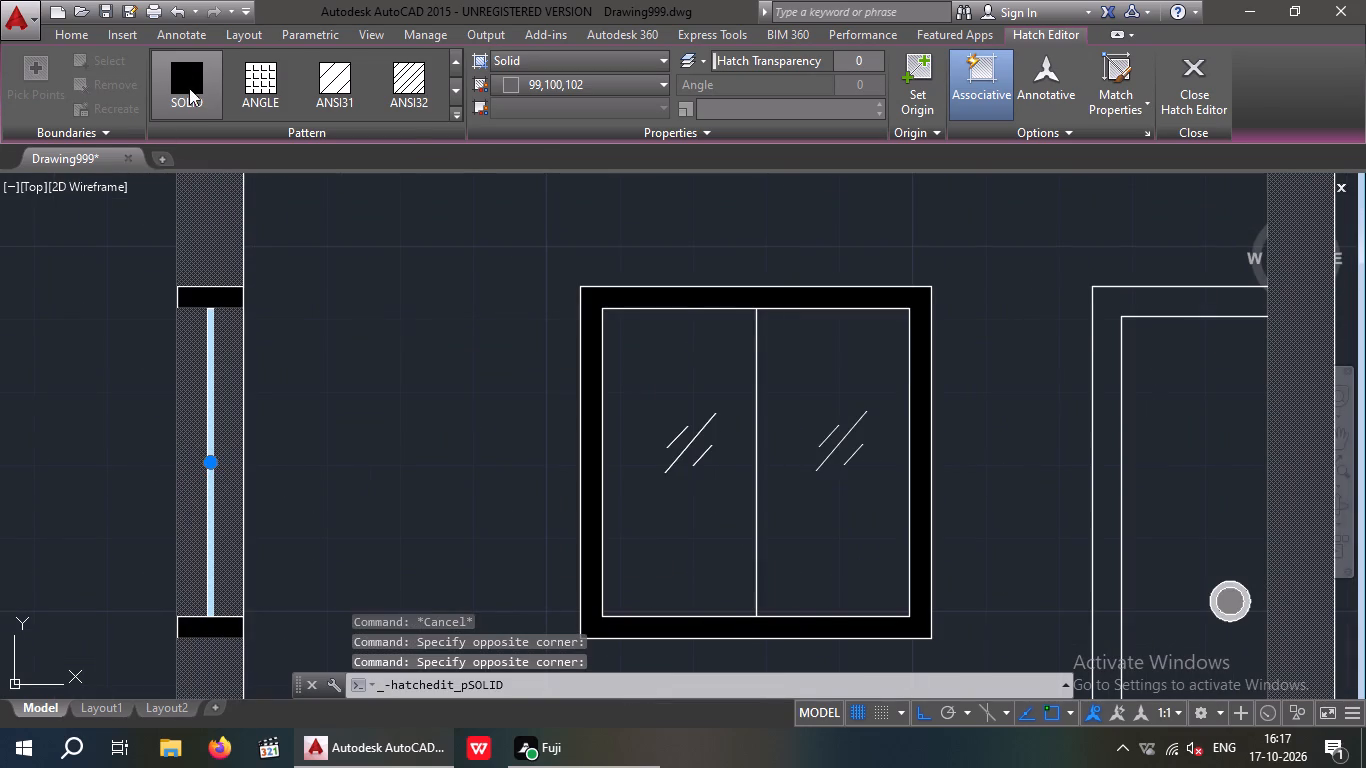
{"action": "left_click", "coordinate": [555, 88]}
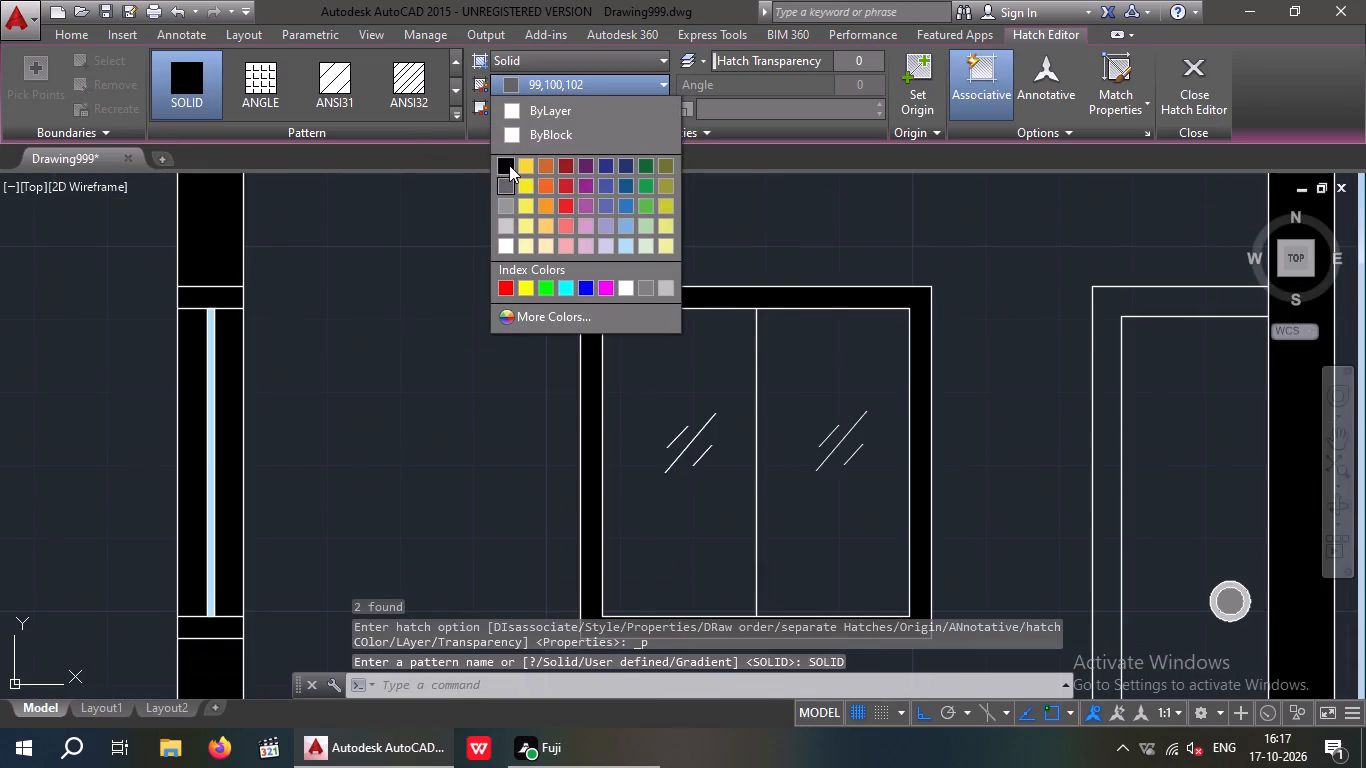
{"action": "left_click", "coordinate": [509, 164]}
{"action": "key", "text": "Escape"}
Fill the thin strips beneath the floor slab in all five bays with a solid dark-grey hatch, colour 99,100,102.
{"action": "scroll", "coordinate": [416, 378], "scroll_direction": "down", "scroll_amount": 3}
{"action": "middle_click_drag", "start_coordinate": [416, 380], "coordinate": [410, 396]}
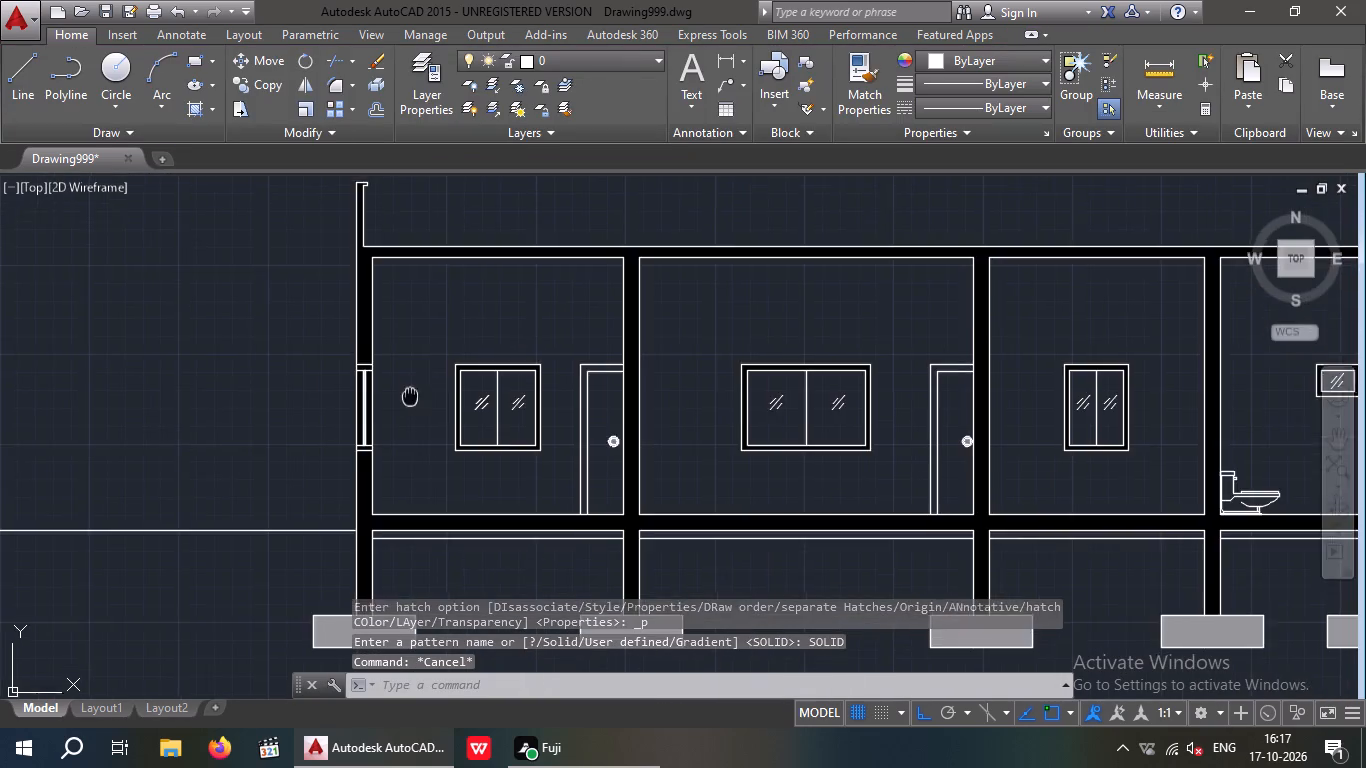
{"action": "middle_click_drag", "start_coordinate": [410, 396], "coordinate": [352, 462]}
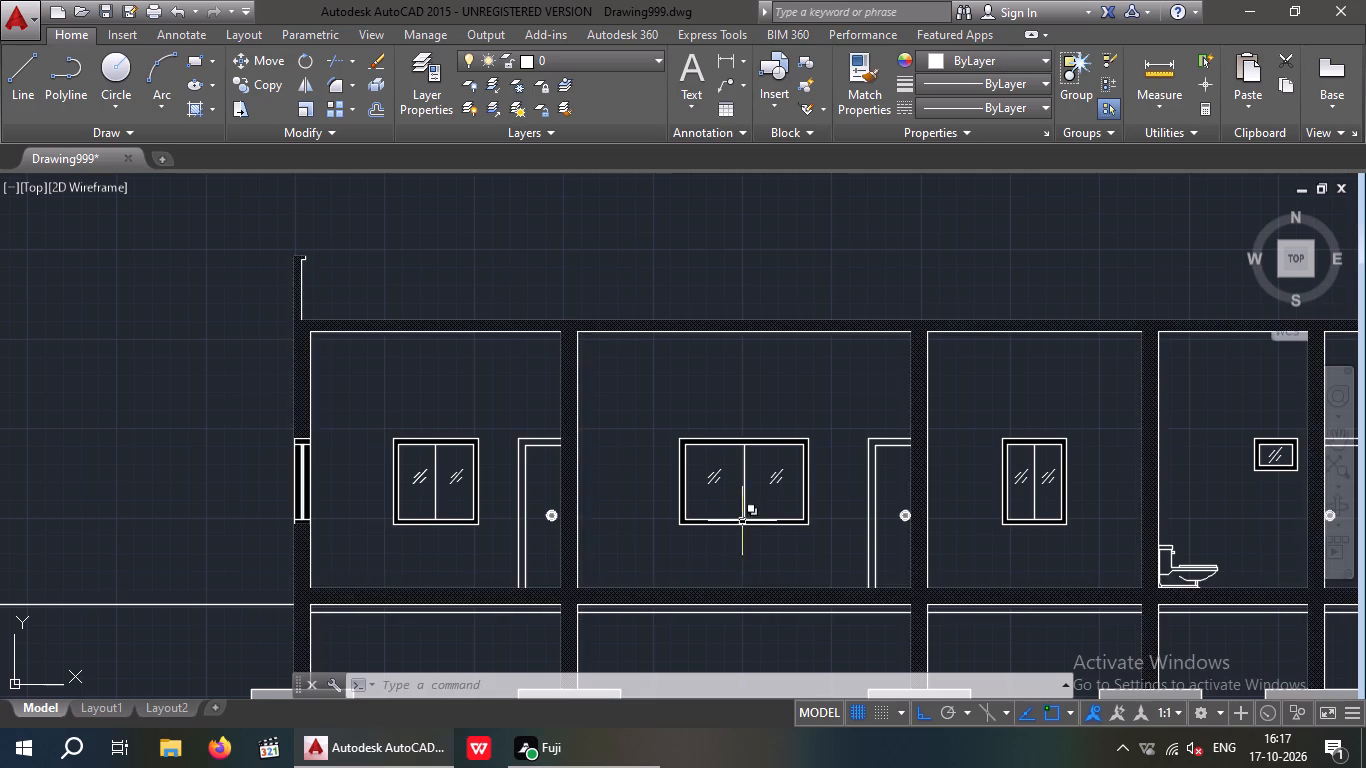
{"action": "middle_click_drag", "start_coordinate": [633, 554], "coordinate": [549, 432]}
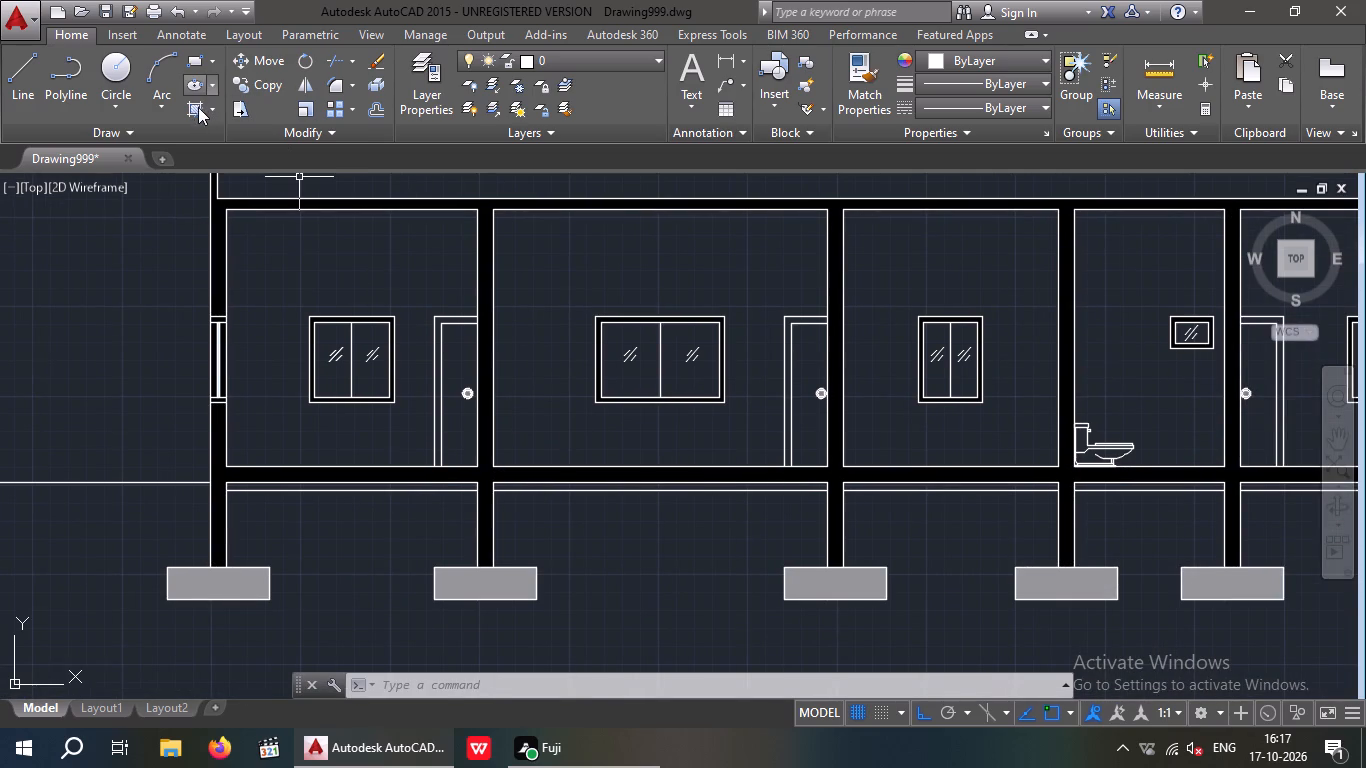
{"action": "left_click", "coordinate": [197, 107]}
{"action": "left_click", "coordinate": [545, 89]}
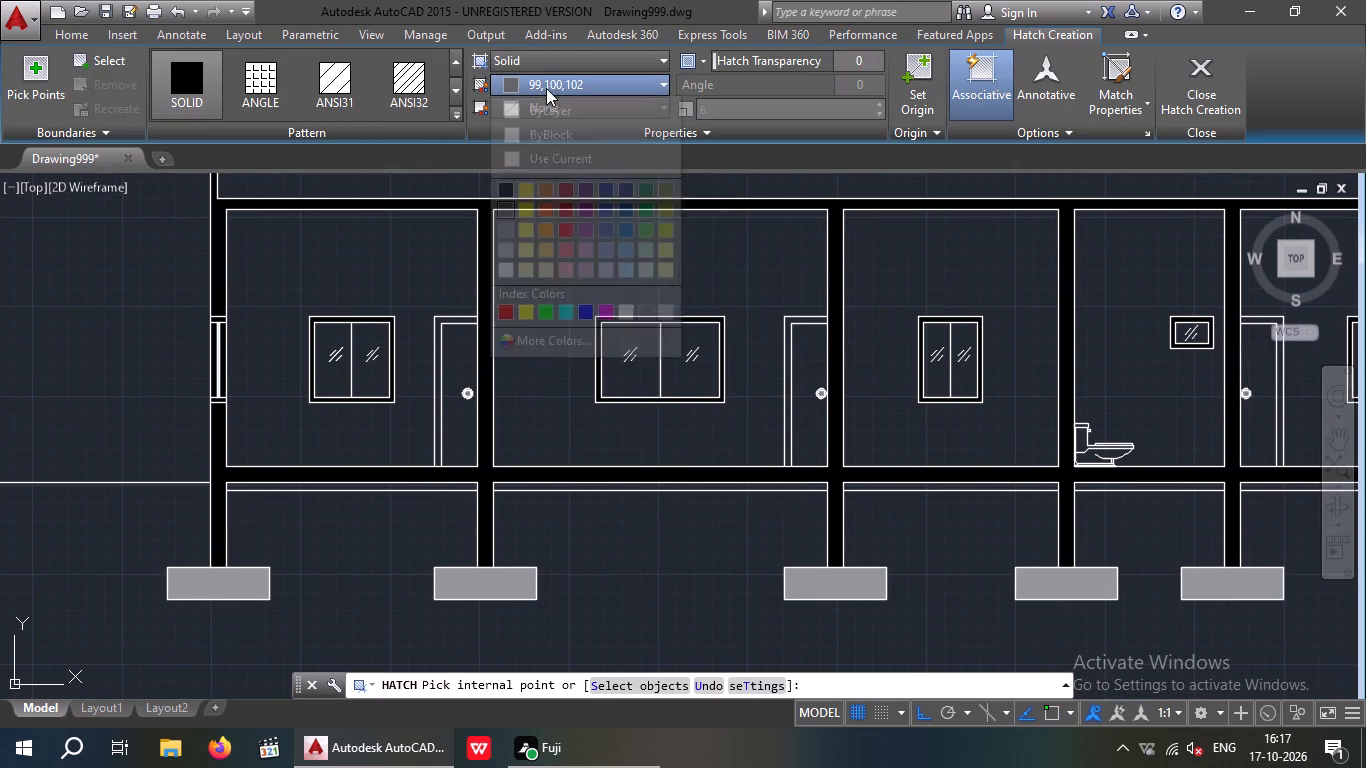
{"action": "left_click", "coordinate": [506, 202]}
{"action": "scroll", "coordinate": [314, 504], "scroll_direction": "up", "scroll_amount": 2}
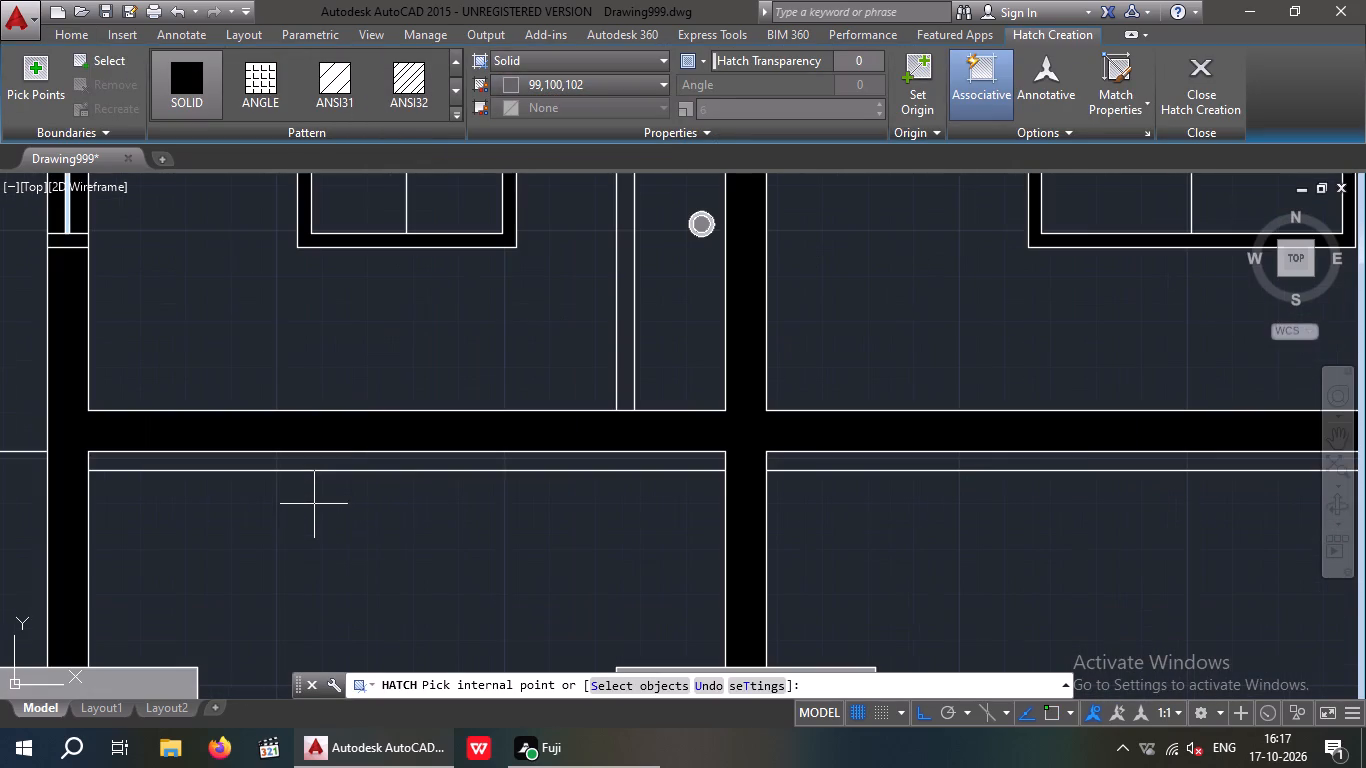
{"action": "left_click", "coordinate": [320, 461]}
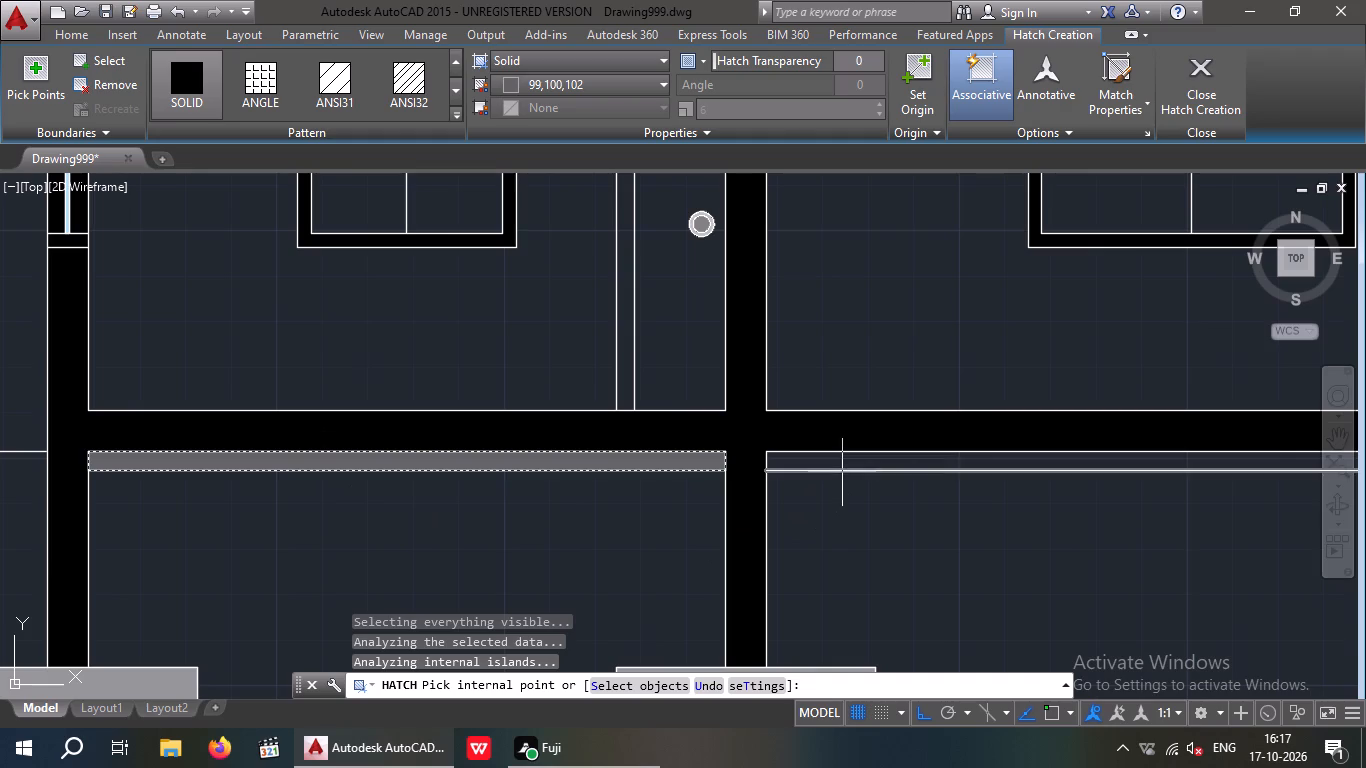
{"action": "left_click", "coordinate": [844, 460]}
{"action": "scroll", "coordinate": [884, 492], "scroll_direction": "down", "scroll_amount": 3}
{"action": "middle_click_drag", "start_coordinate": [887, 505], "coordinate": [0, 503]}
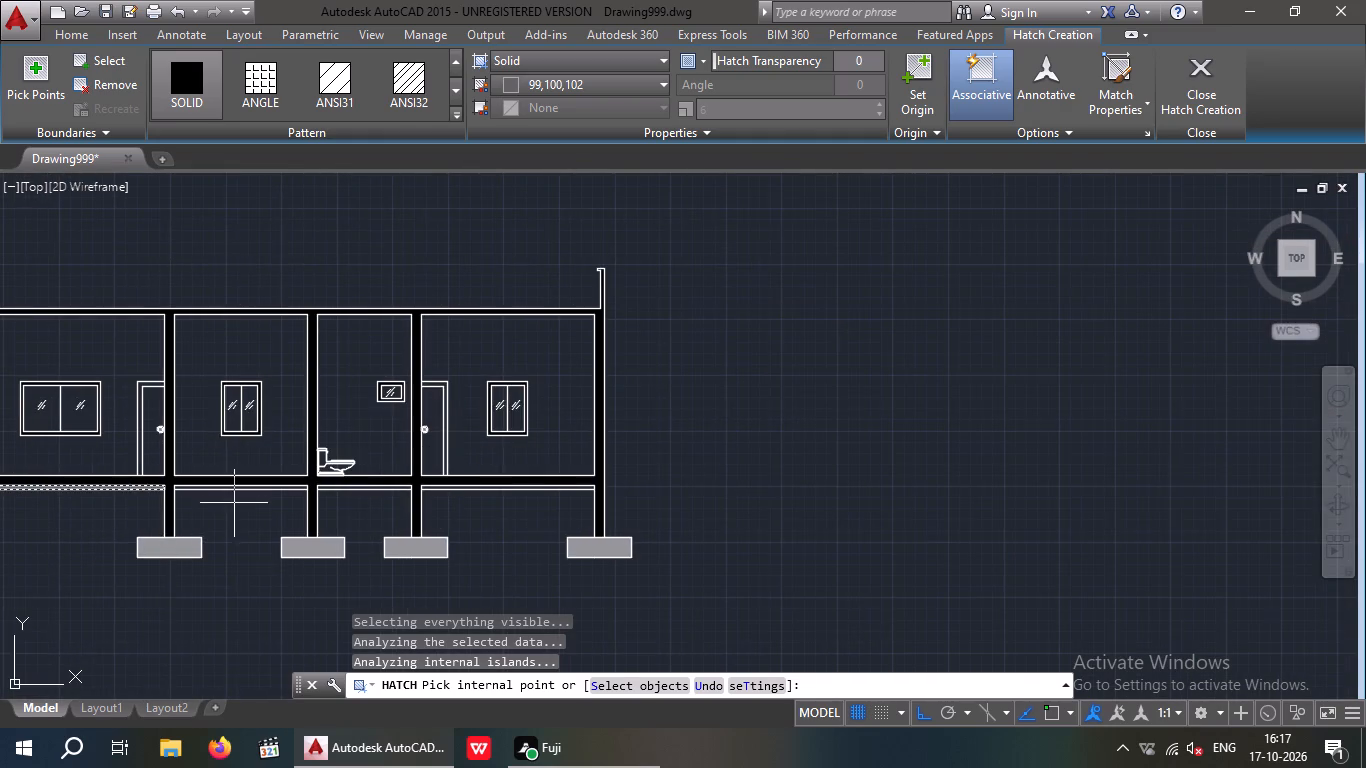
{"action": "scroll", "coordinate": [248, 497], "scroll_direction": "up", "scroll_amount": 3}
{"action": "left_click", "coordinate": [233, 462]}
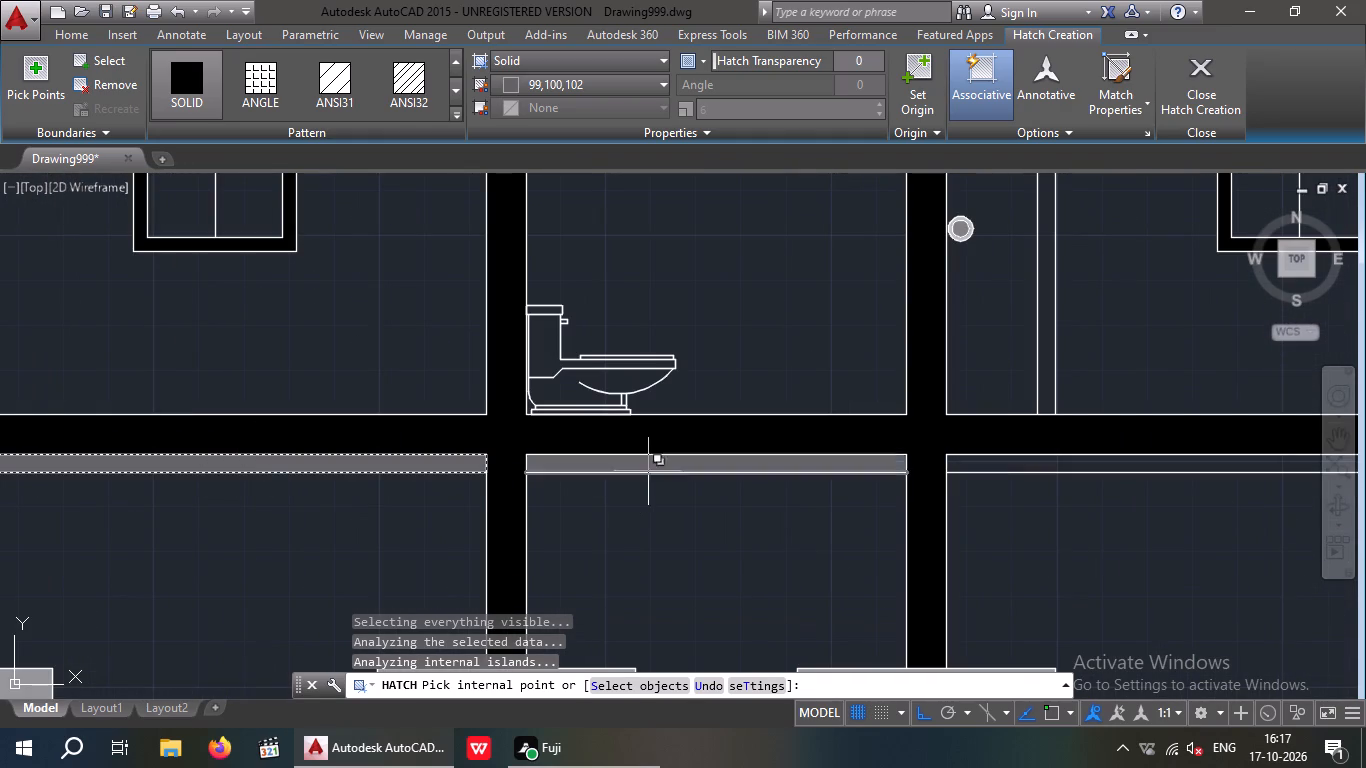
{"action": "left_click", "coordinate": [648, 468]}
{"action": "middle_click_drag", "start_coordinate": [648, 516], "coordinate": [189, 525]}
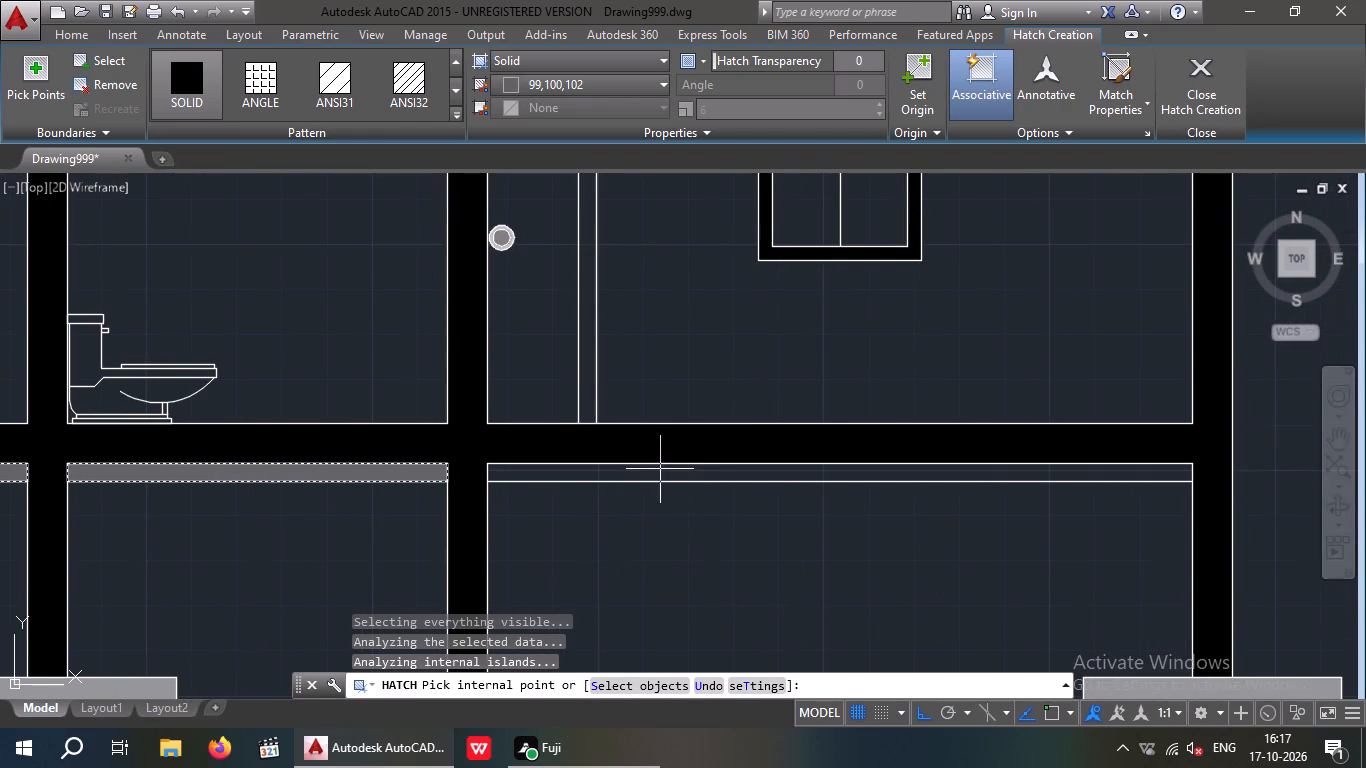
{"action": "left_click", "coordinate": [660, 469]}
{"action": "scroll", "coordinate": [719, 502], "scroll_direction": "down", "scroll_amount": 3}
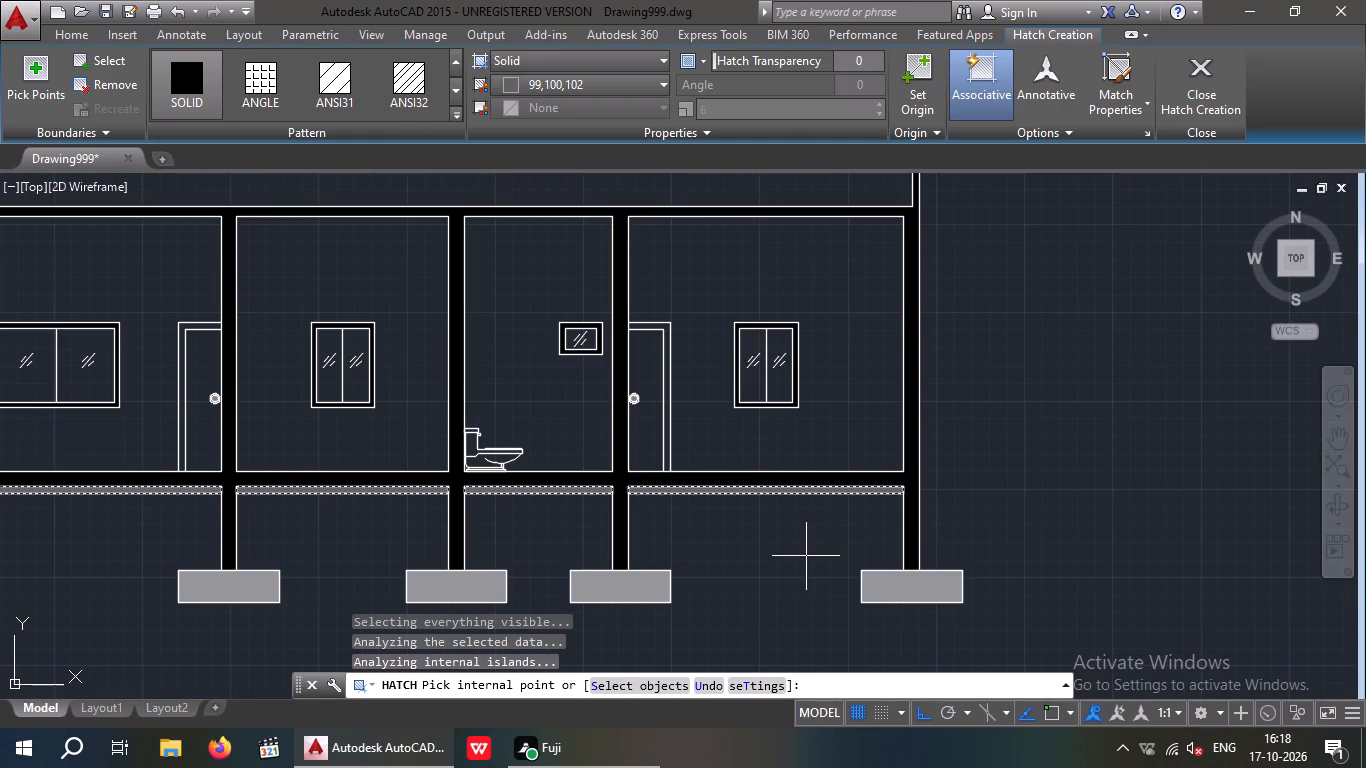
{"action": "key", "text": "Escape"}
{"action": "key", "text": "Escape"}
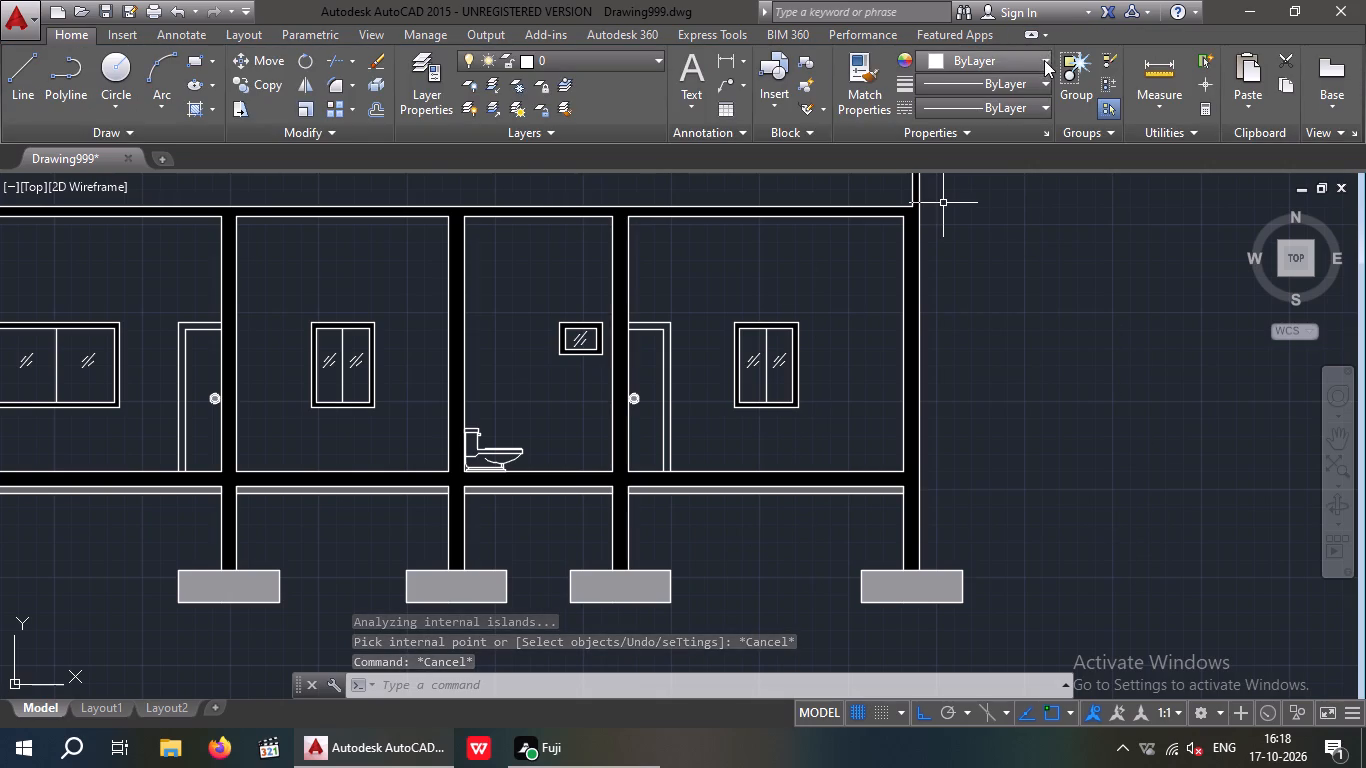
Set the current object colour to the brown index colour 35.
{"action": "left_click", "coordinate": [903, 60]}
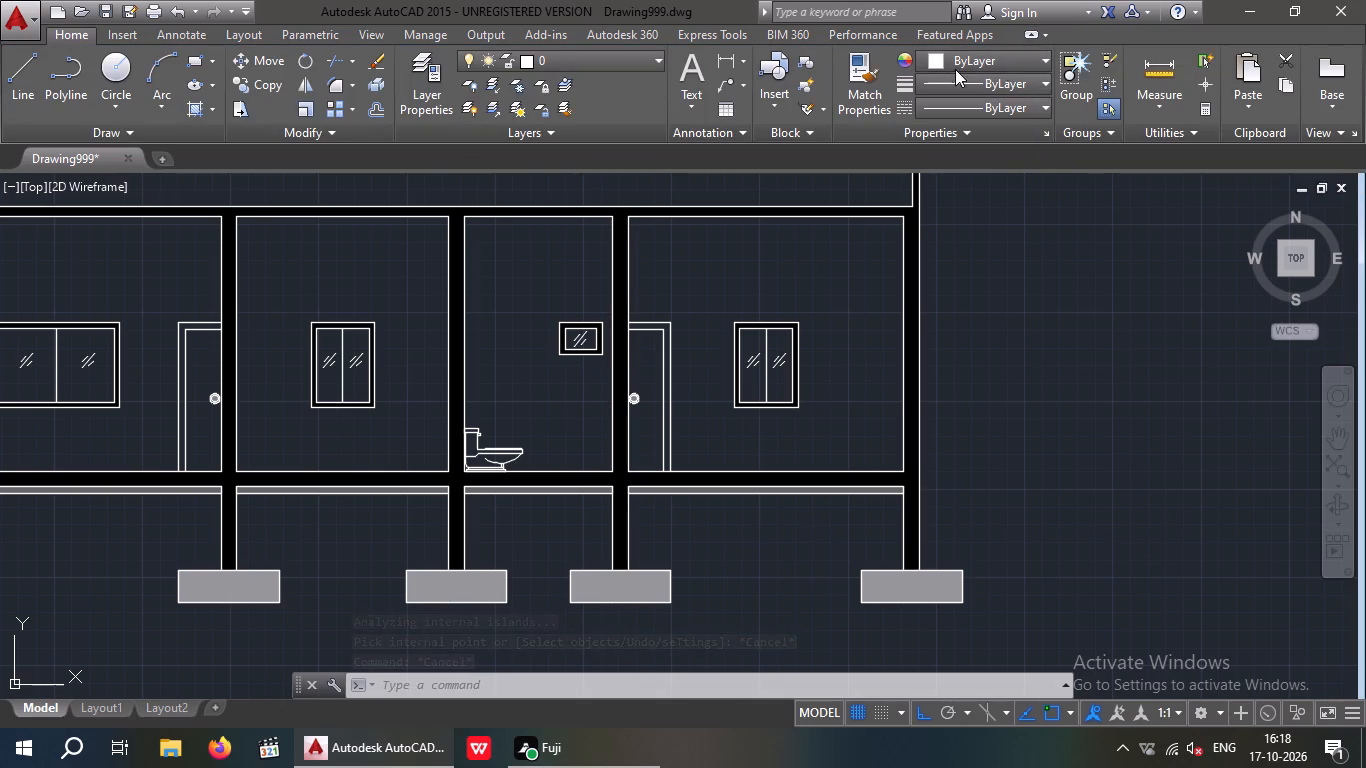
{"action": "left_click", "coordinate": [1033, 56]}
{"action": "left_click", "coordinate": [994, 292]}
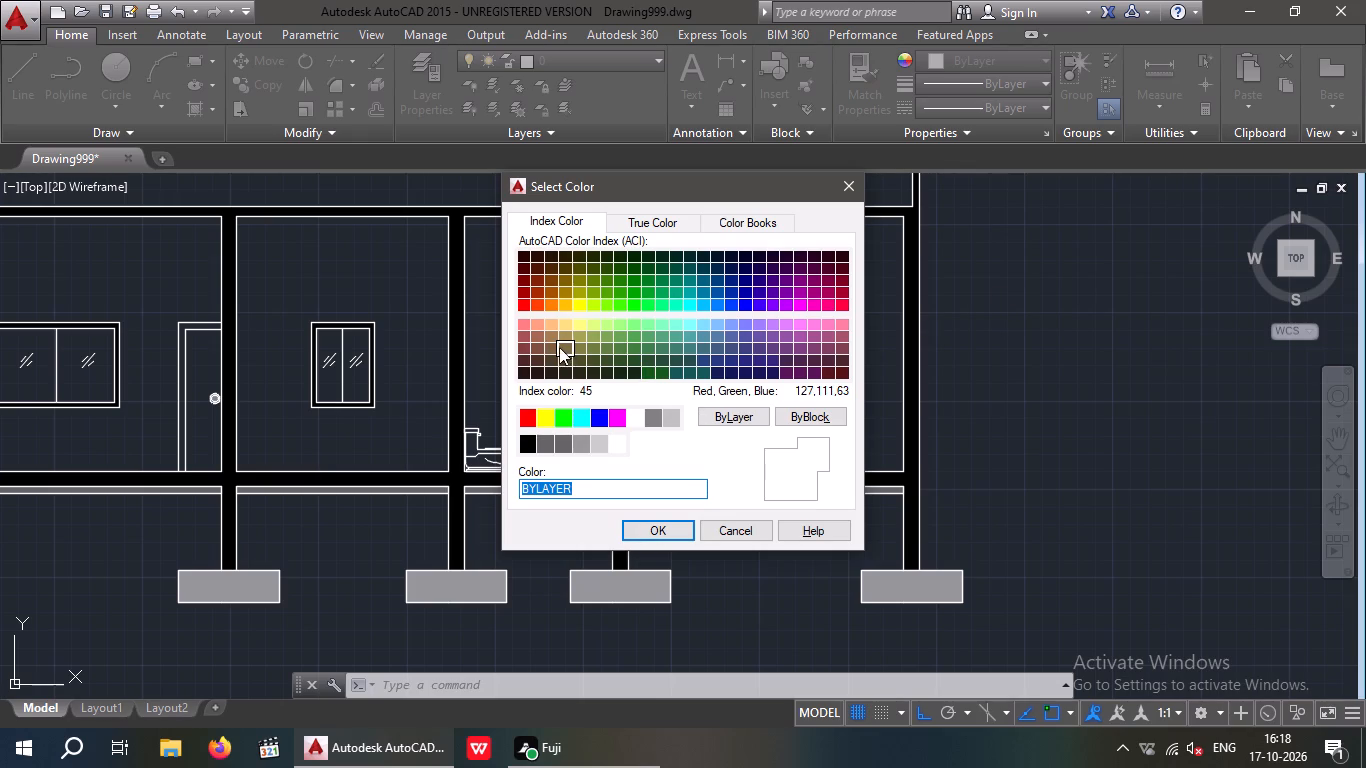
{"action": "left_click", "coordinate": [549, 347]}
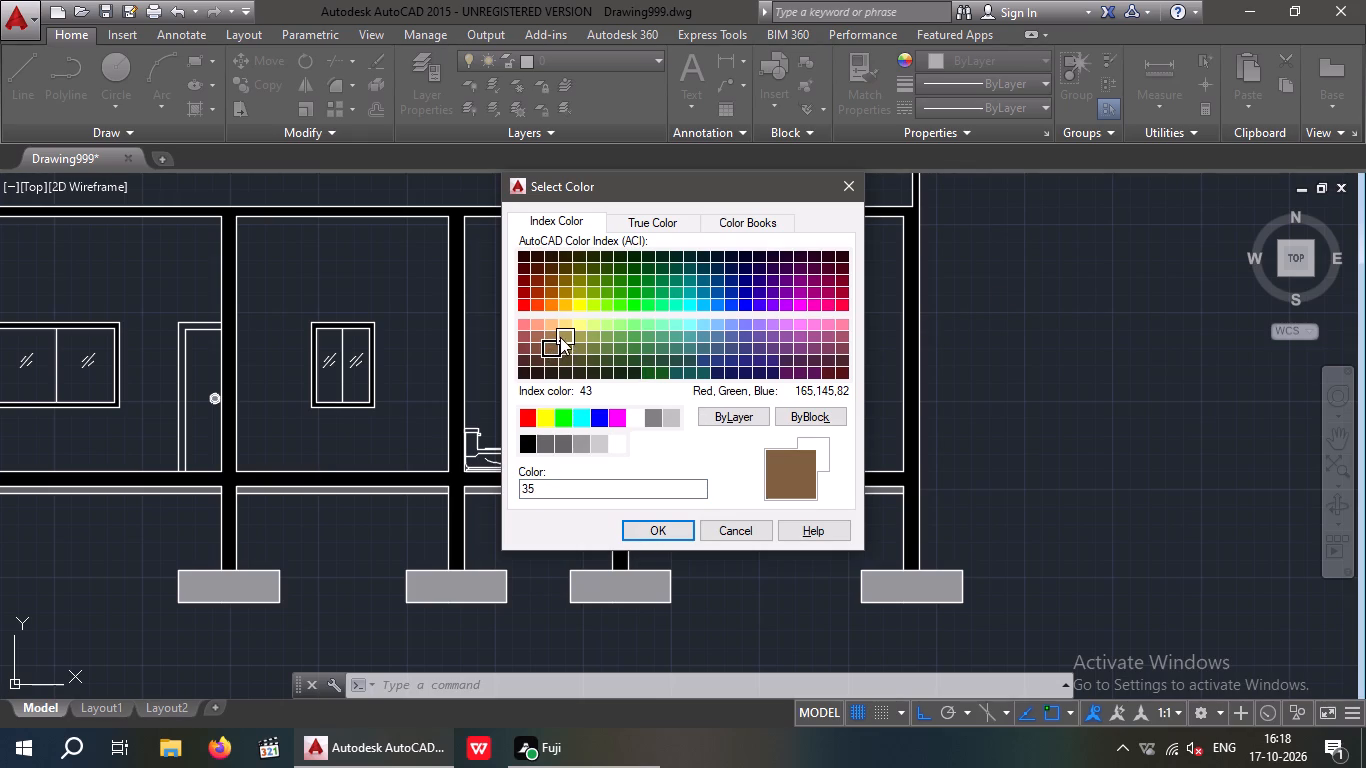
{"action": "left_click", "coordinate": [549, 338]}
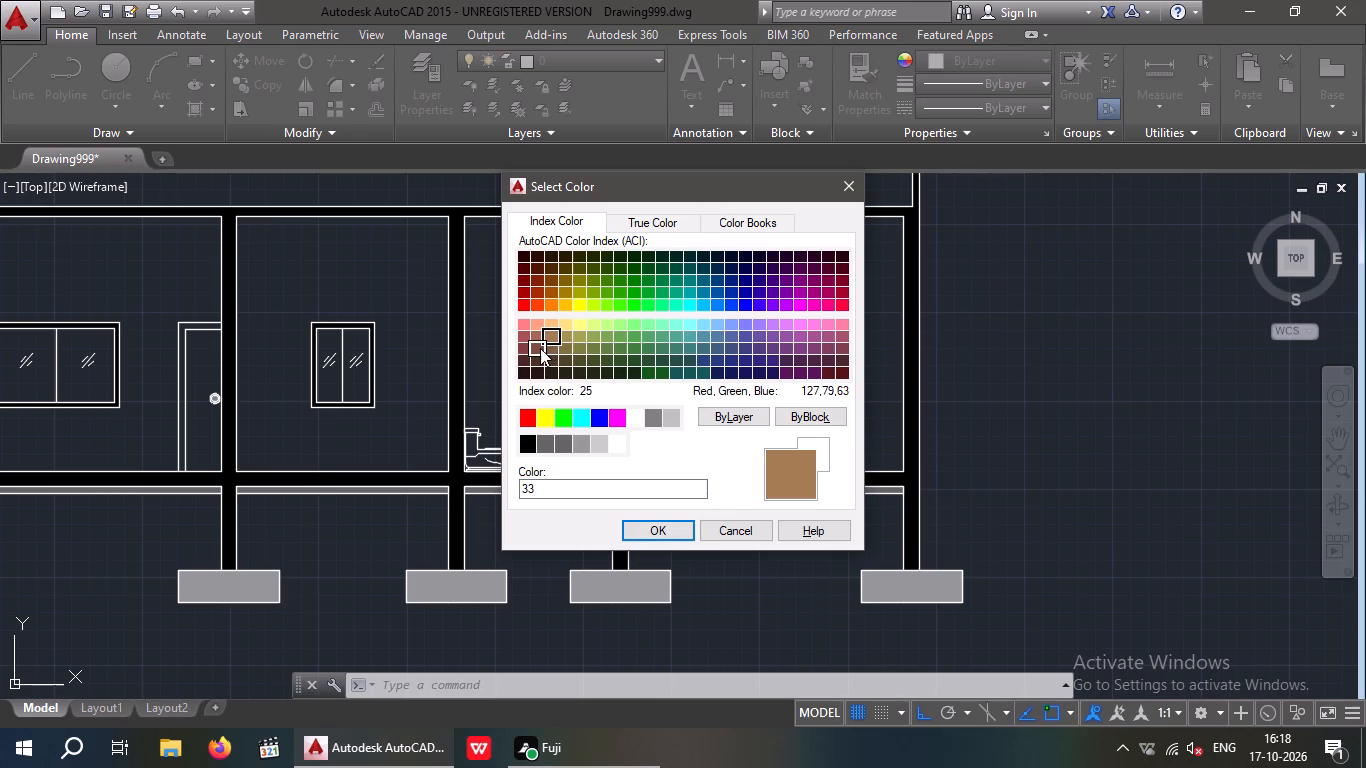
{"action": "left_click", "coordinate": [538, 348]}
{"action": "left_click", "coordinate": [553, 347]}
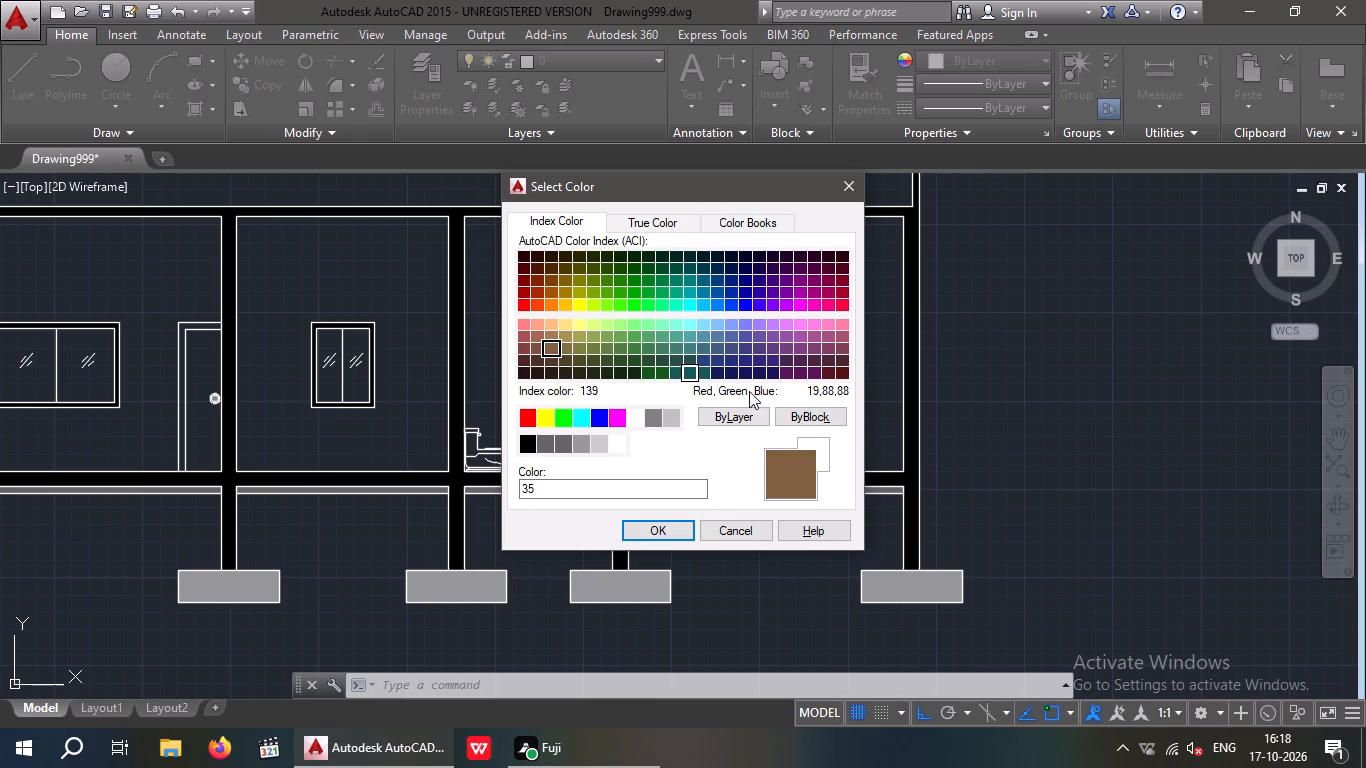
{"action": "left_click", "coordinate": [672, 529]}
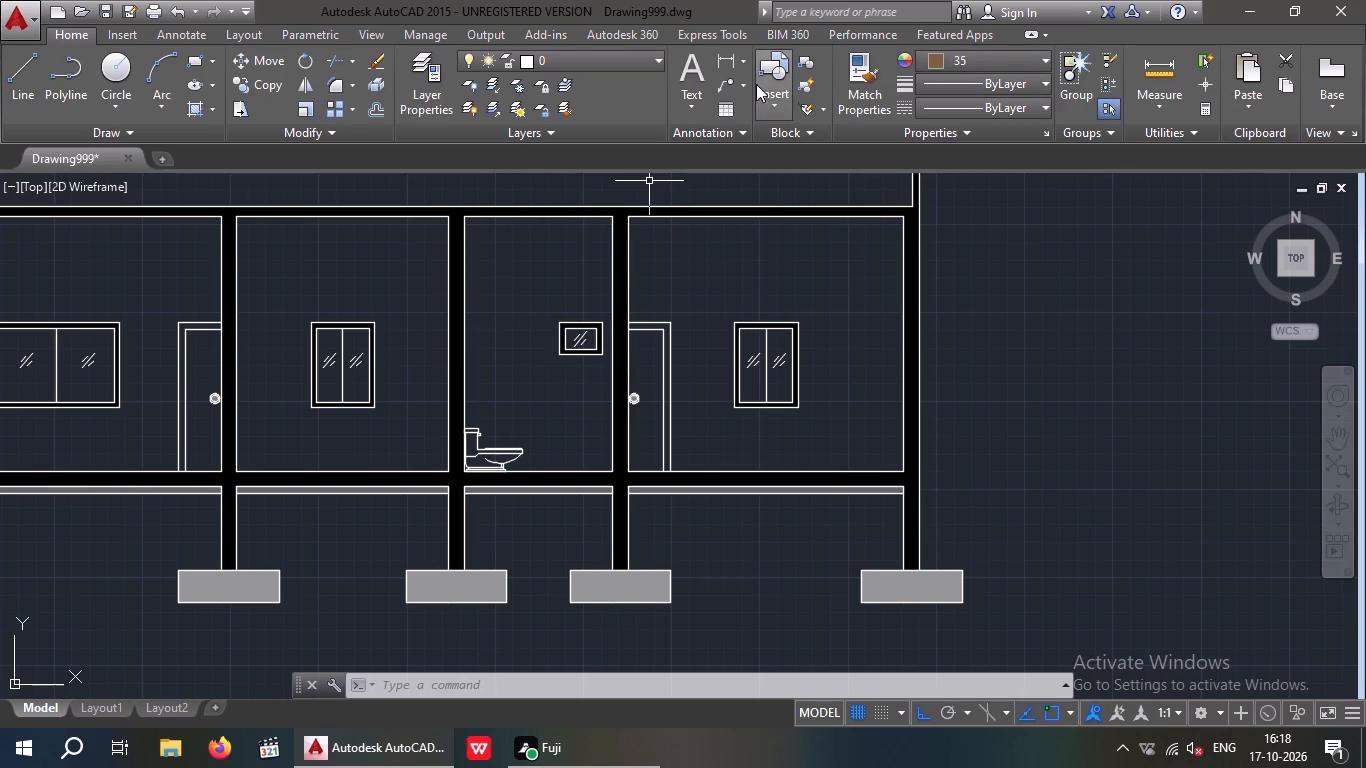
Fill the frames of the section's three doors with a solid hatch in brown index colour 35.
{"action": "left_click", "coordinate": [198, 104]}
{"action": "right_click_drag", "start_coordinate": [199, 104], "coordinate": [231, 117]}
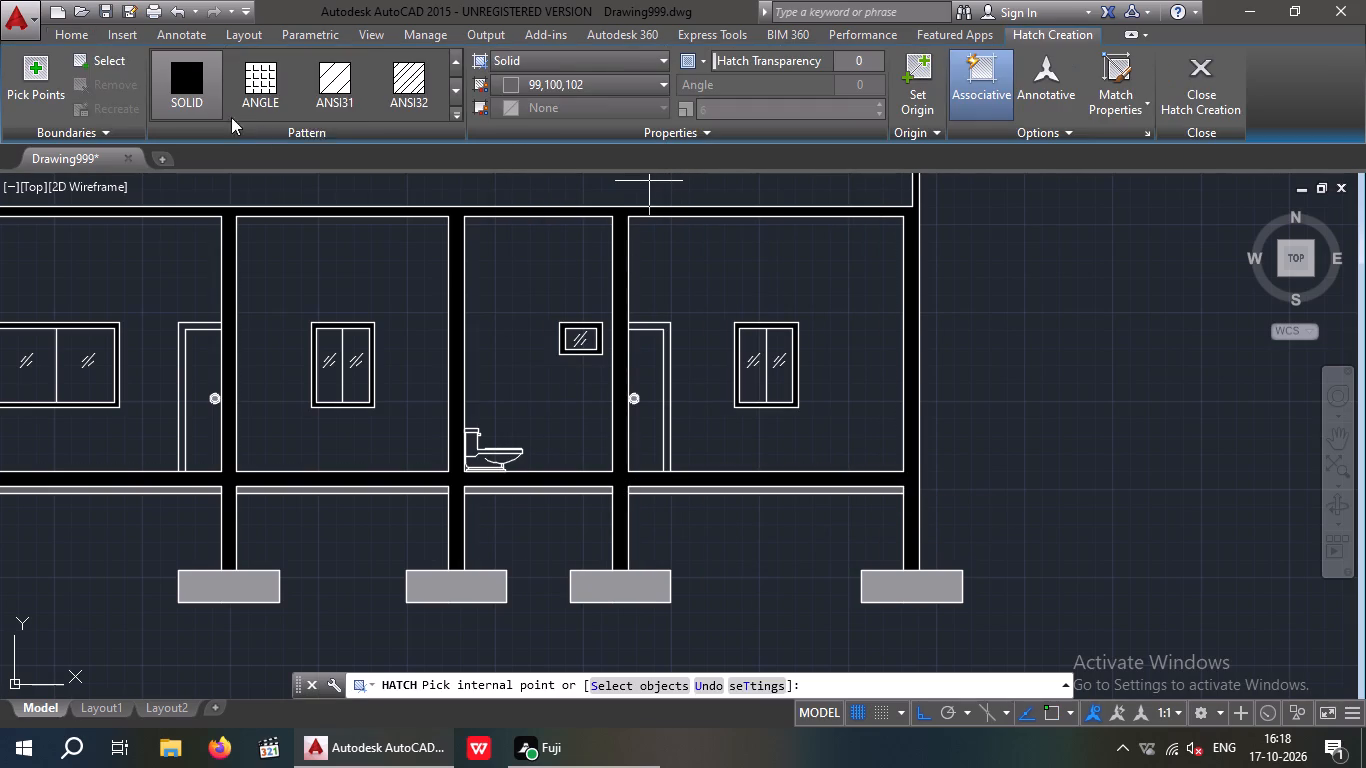
{"action": "right_click_drag", "start_coordinate": [231, 117], "coordinate": [499, 95]}
{"action": "left_click", "coordinate": [530, 83]}
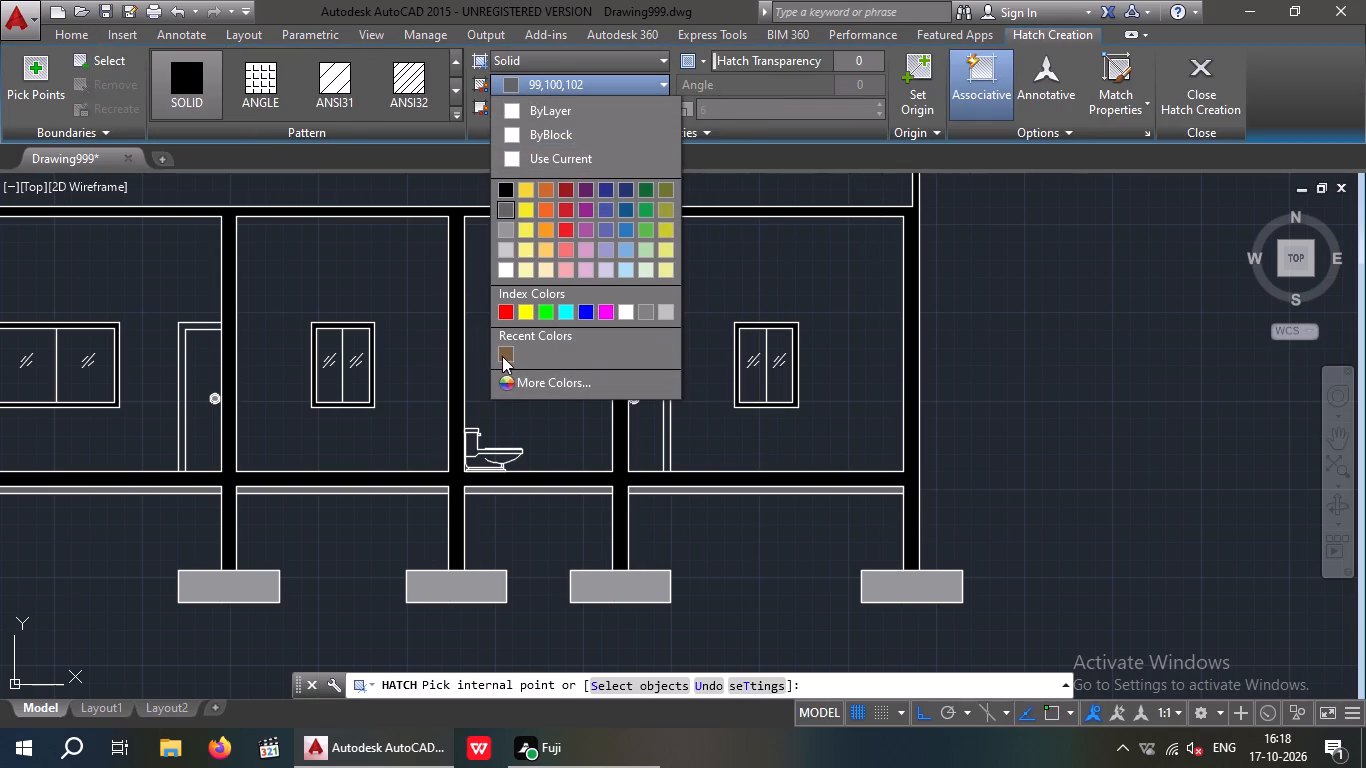
{"action": "left_click", "coordinate": [502, 352]}
{"action": "scroll", "coordinate": [682, 329], "scroll_direction": "up", "scroll_amount": 3}
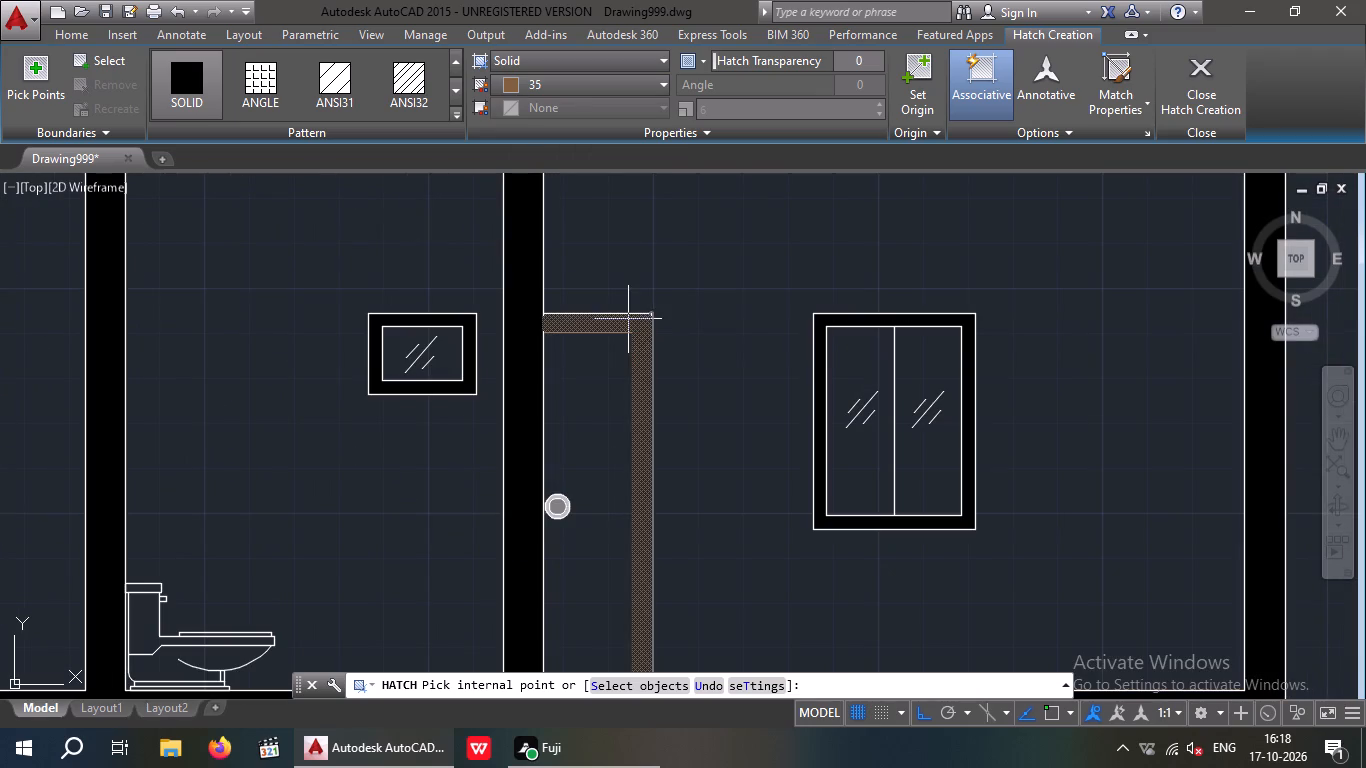
{"action": "left_click", "coordinate": [627, 319]}
{"action": "scroll", "coordinate": [666, 321], "scroll_direction": "down", "scroll_amount": 3}
{"action": "middle_click_drag", "start_coordinate": [277, 344], "coordinate": [289, 343]}
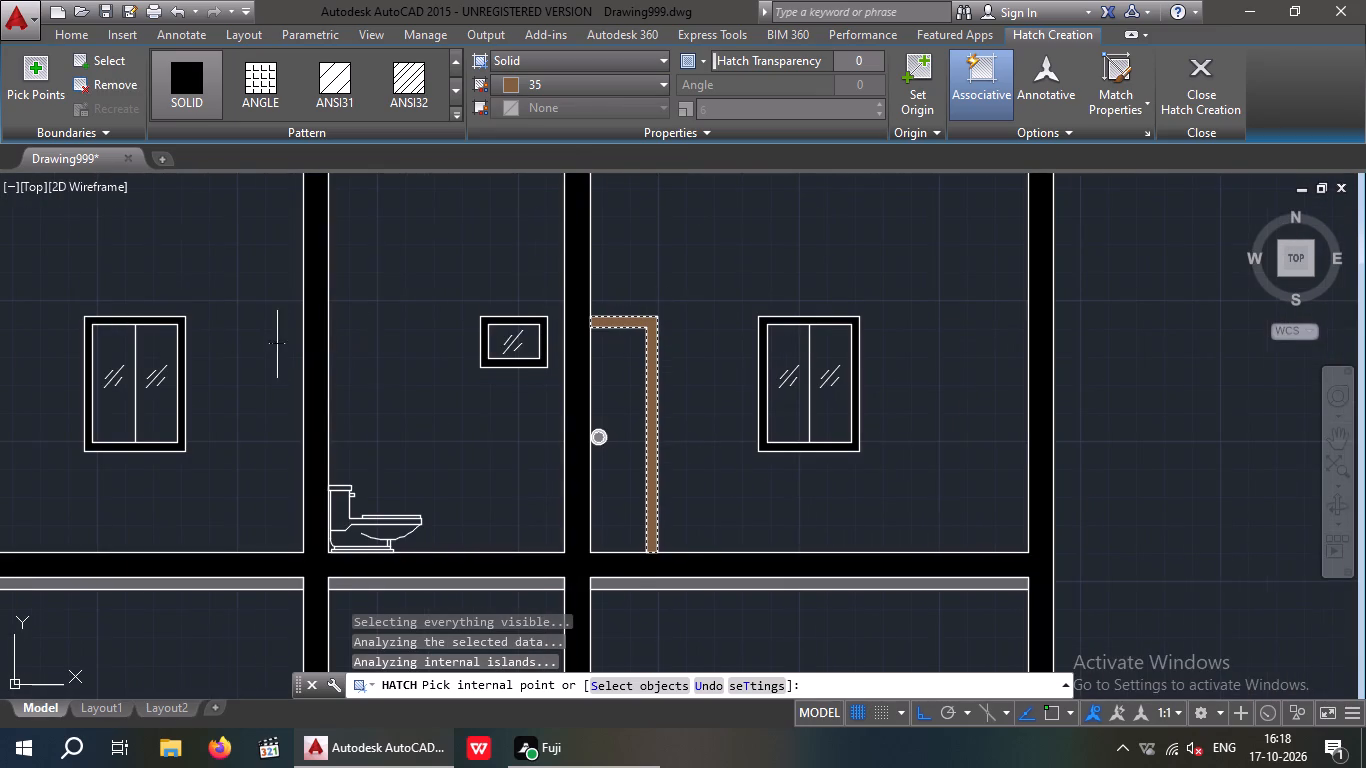
{"action": "middle_click_drag", "start_coordinate": [289, 343], "coordinate": [799, 305]}
{"action": "scroll", "coordinate": [787, 305], "scroll_direction": "down", "scroll_amount": 1}
{"action": "scroll", "coordinate": [548, 298], "scroll_direction": "up", "scroll_amount": 4}
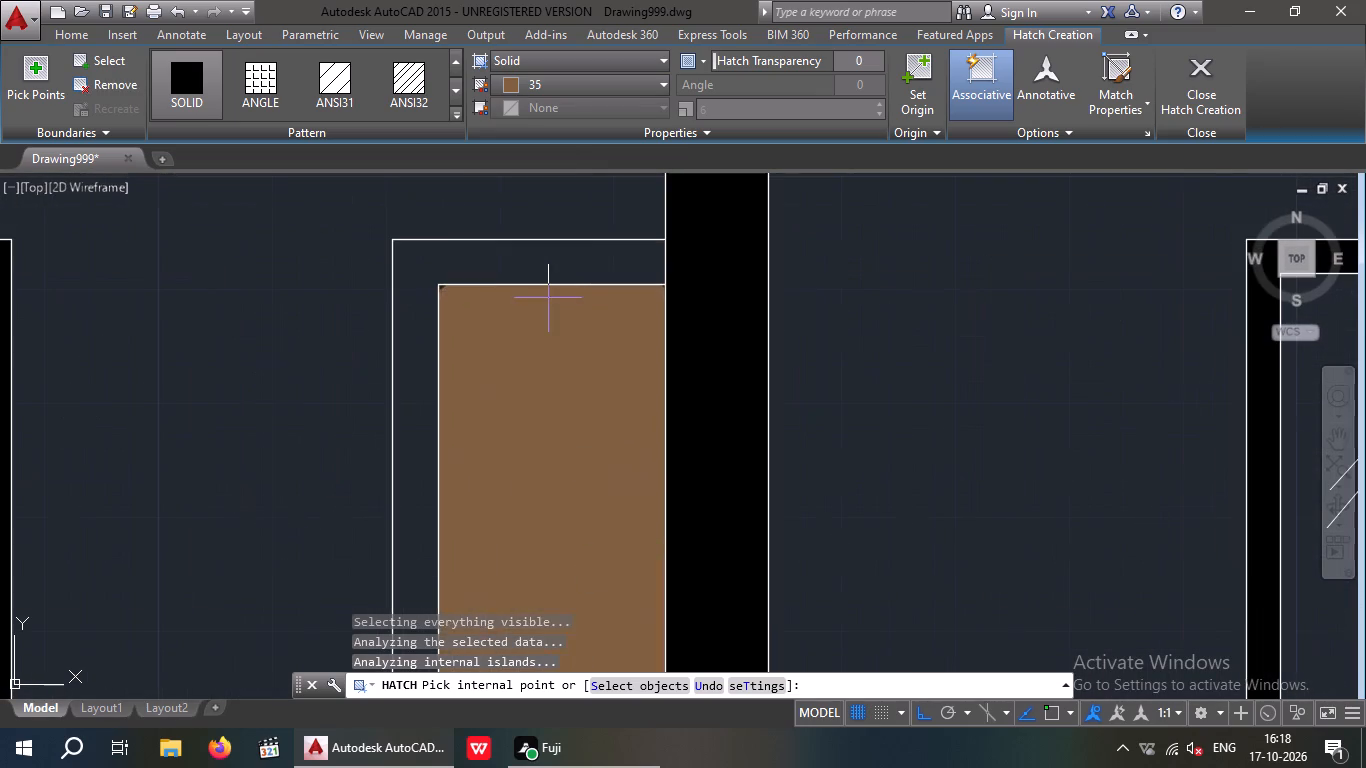
{"action": "left_click", "coordinate": [551, 269]}
{"action": "scroll", "coordinate": [554, 268], "scroll_direction": "down", "scroll_amount": 4}
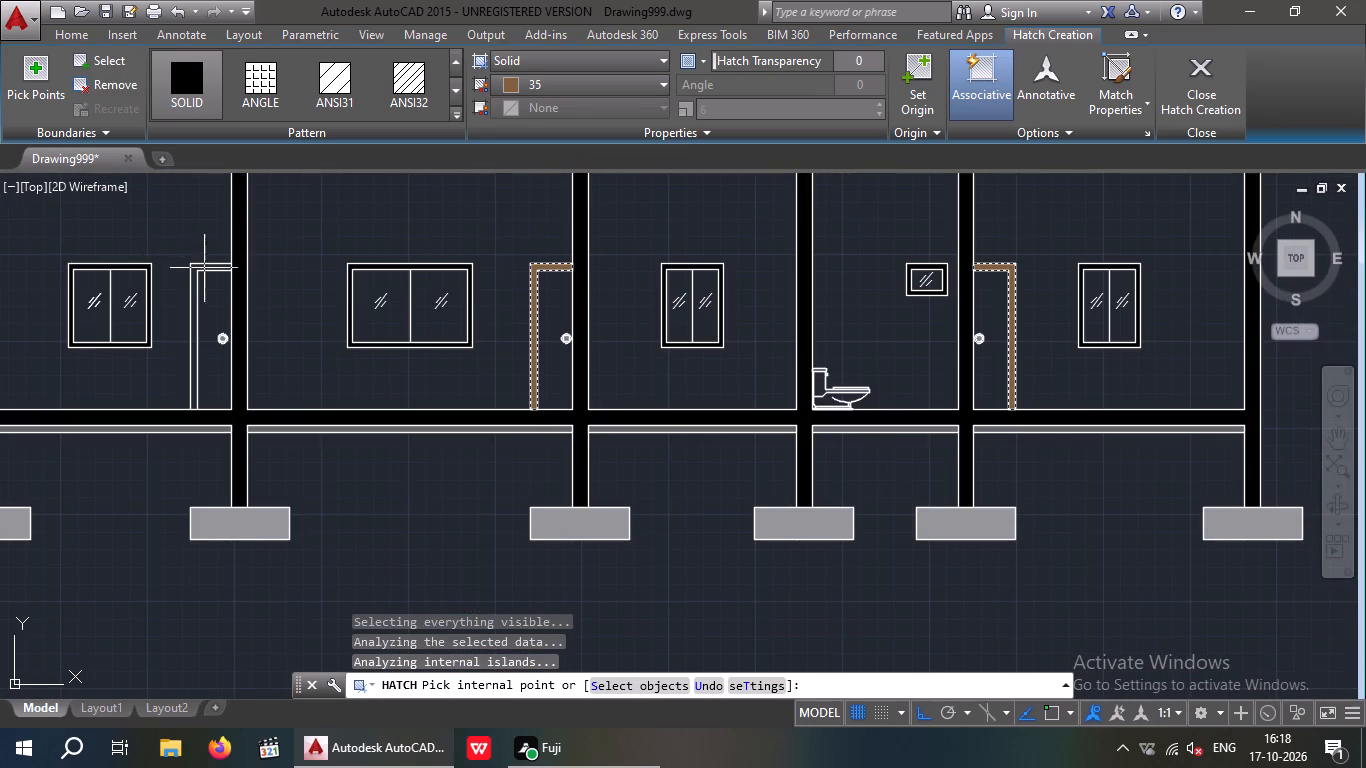
{"action": "scroll", "coordinate": [208, 267], "scroll_direction": "up", "scroll_amount": 4}
{"action": "left_click", "coordinate": [216, 269]}
{"action": "scroll", "coordinate": [231, 259], "scroll_direction": "down", "scroll_amount": 5}
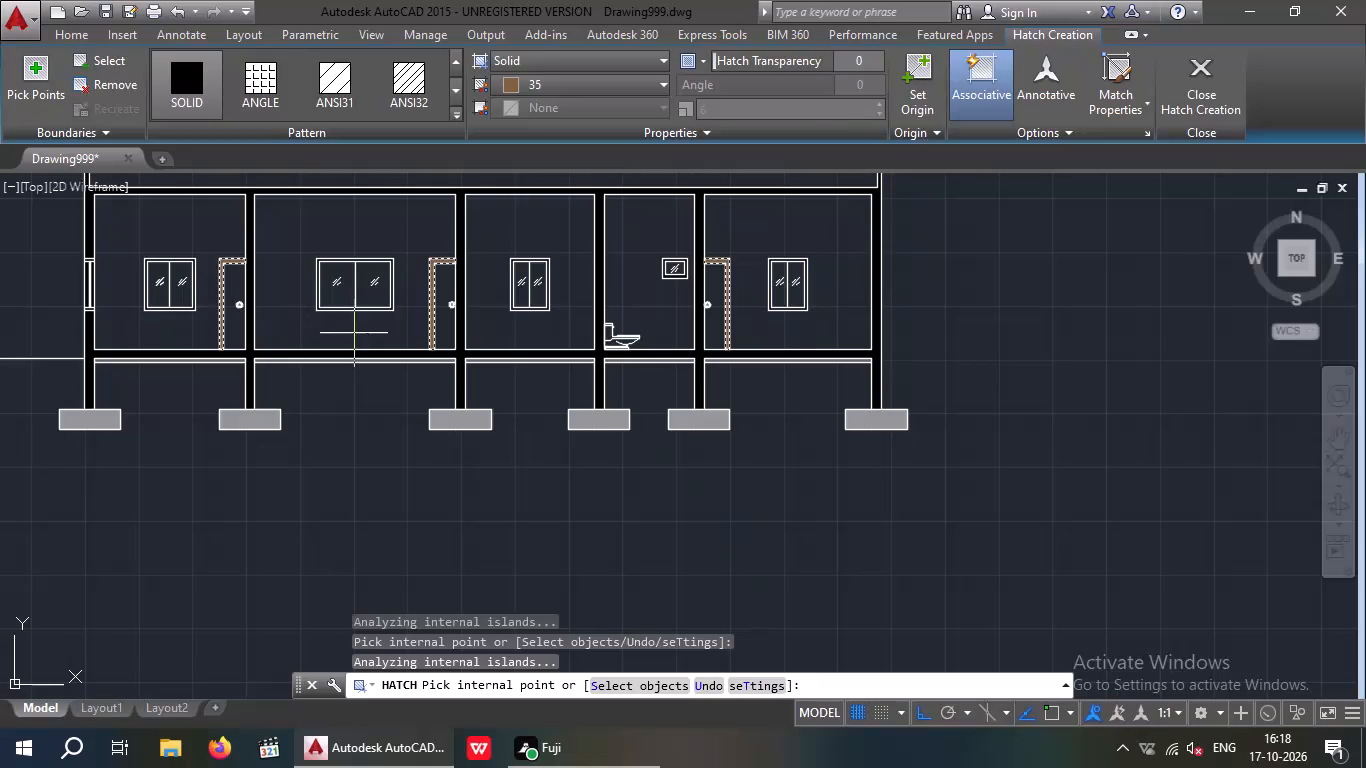
{"action": "key", "text": "Escape"}
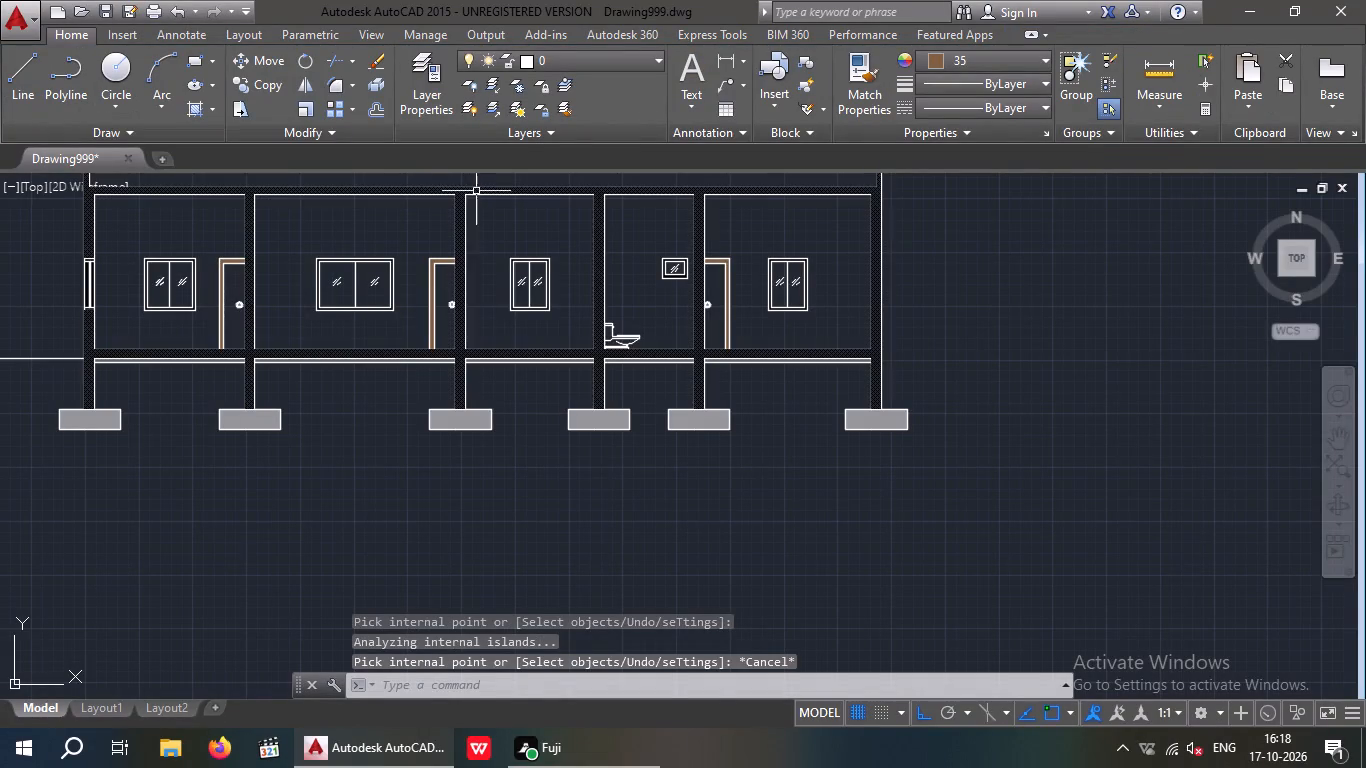
Set the current object colour to the lighter brown index colour 33.
{"action": "left_click", "coordinate": [1046, 64]}
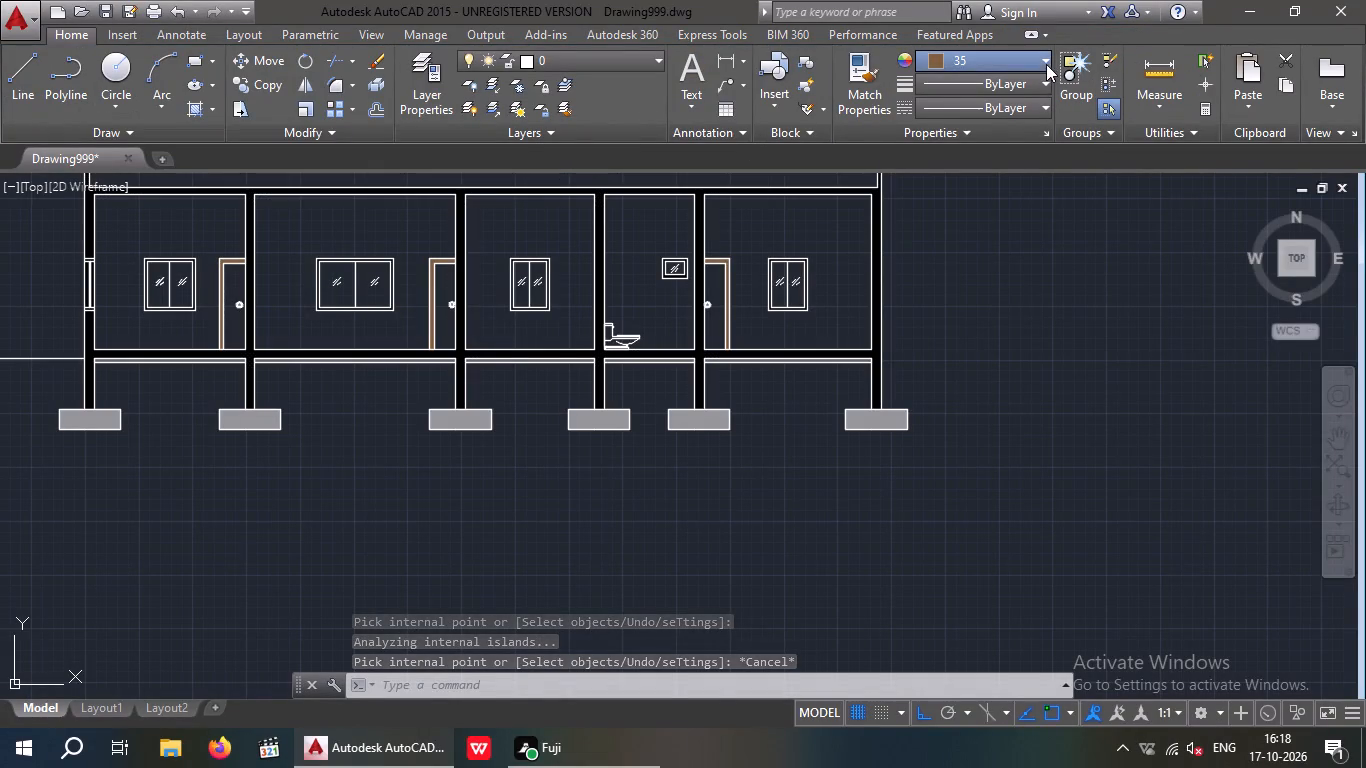
{"action": "left_click", "coordinate": [965, 335]}
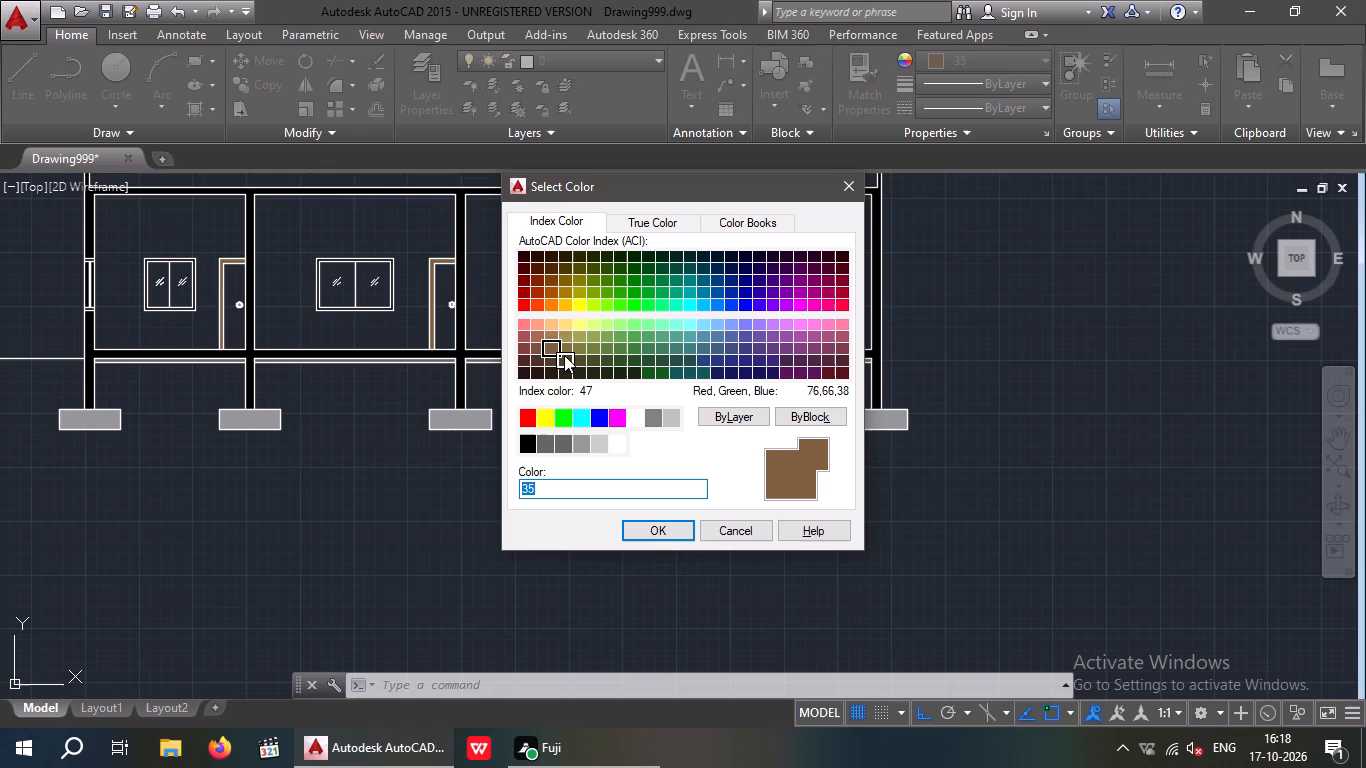
{"action": "left_click", "coordinate": [540, 349]}
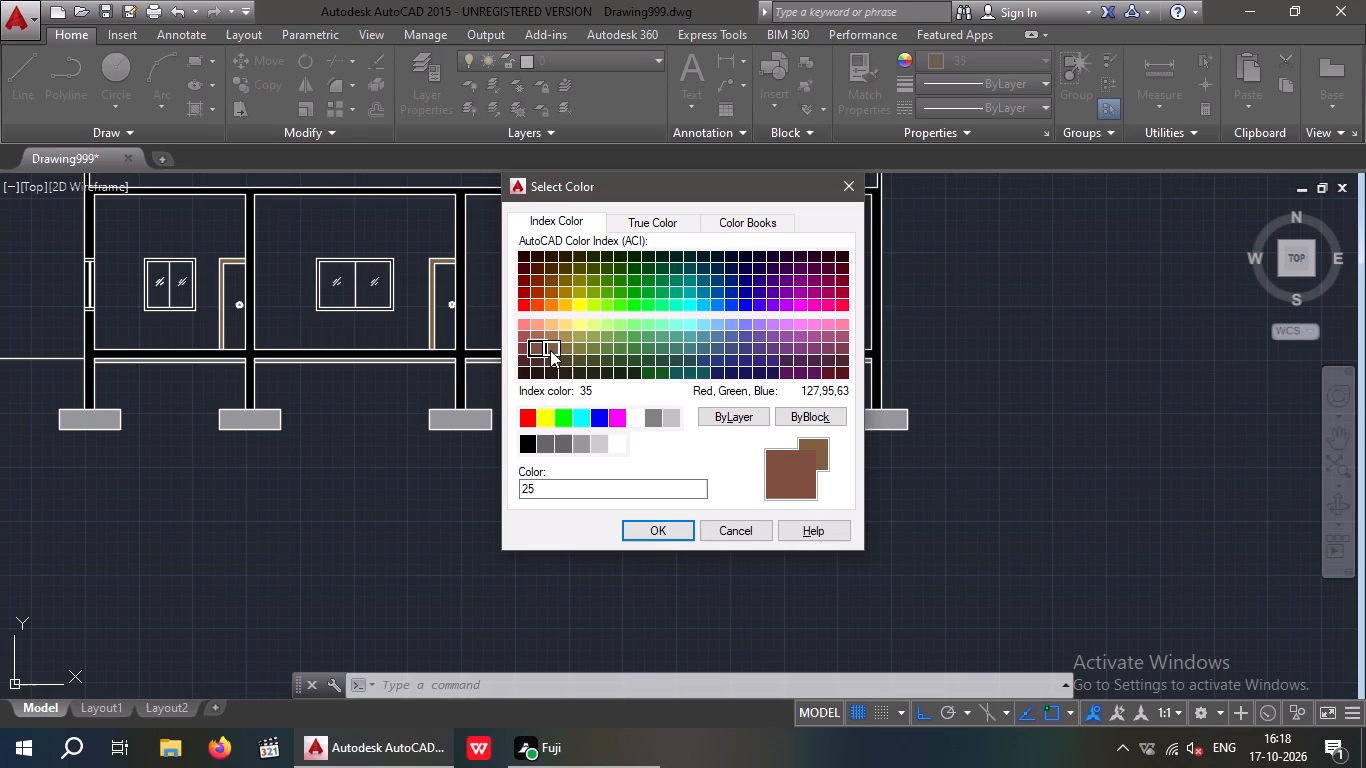
{"action": "left_click", "coordinate": [552, 338]}
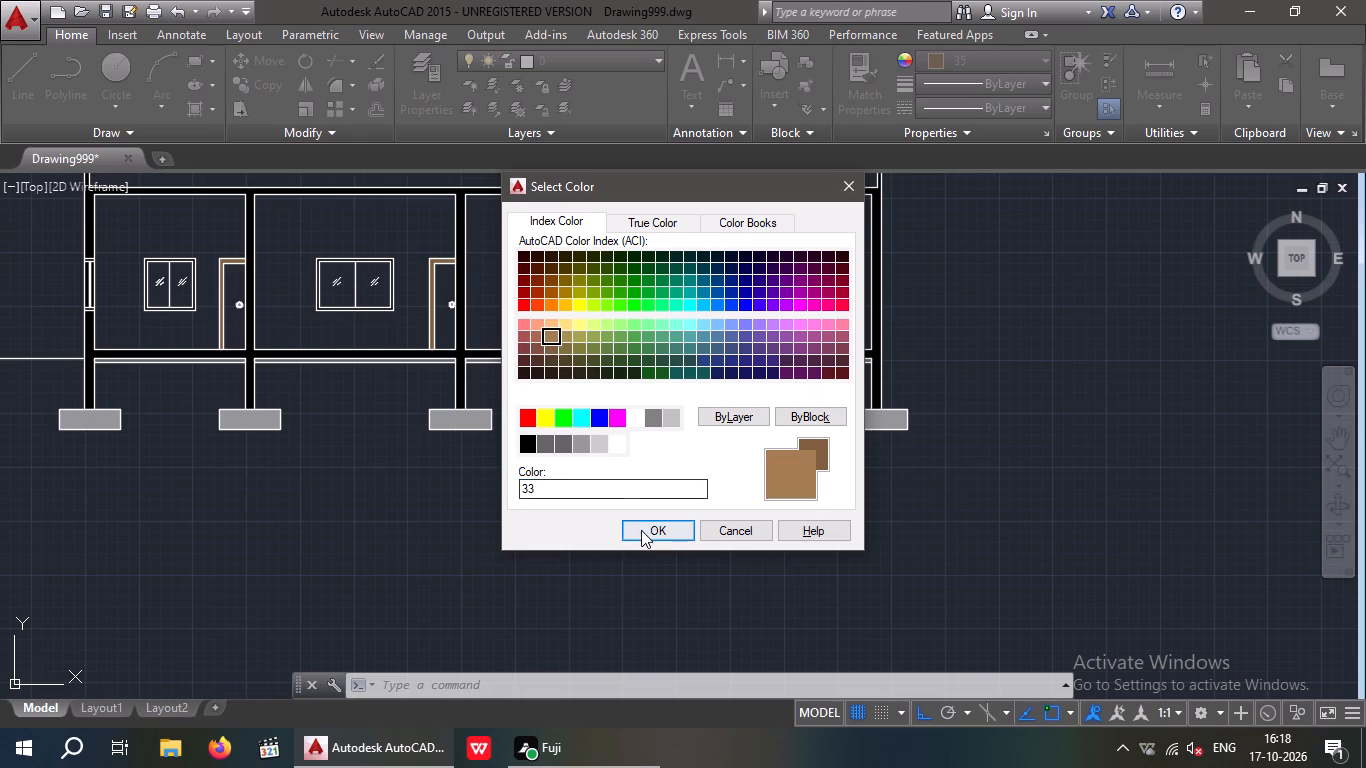
{"action": "left_click", "coordinate": [643, 528]}
Fill the three door leaves, around their knobs, with a solid hatch in light-brown index colour 33.
{"action": "left_click", "coordinate": [193, 109]}
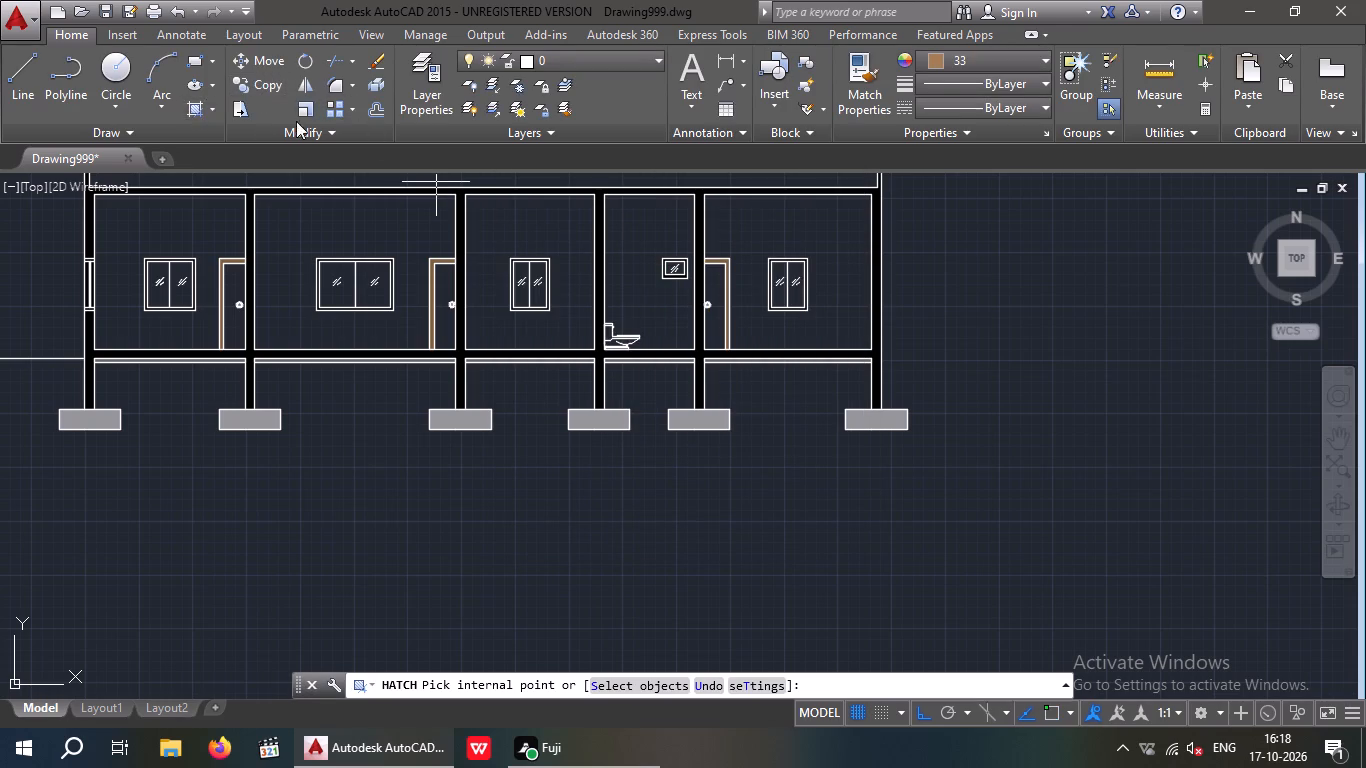
{"action": "left_click", "coordinate": [546, 86]}
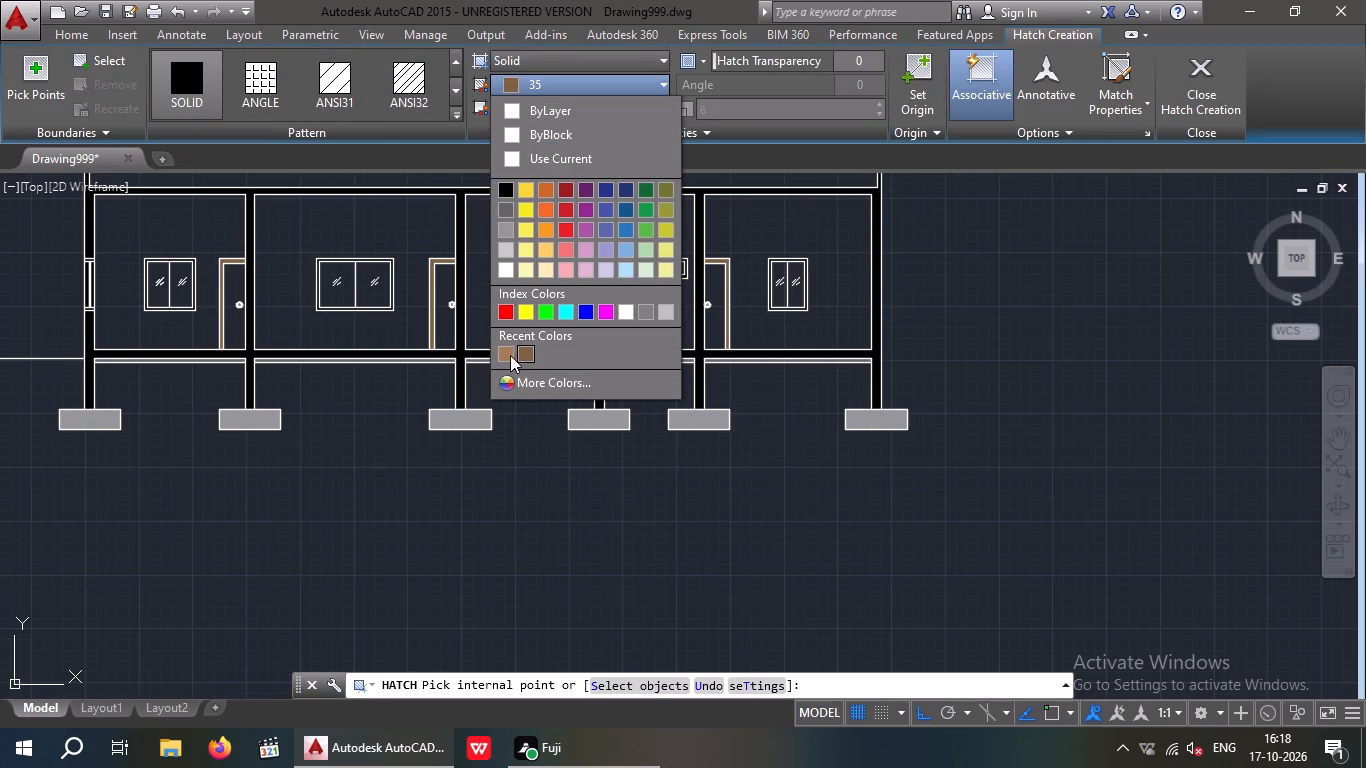
{"action": "left_click", "coordinate": [504, 353]}
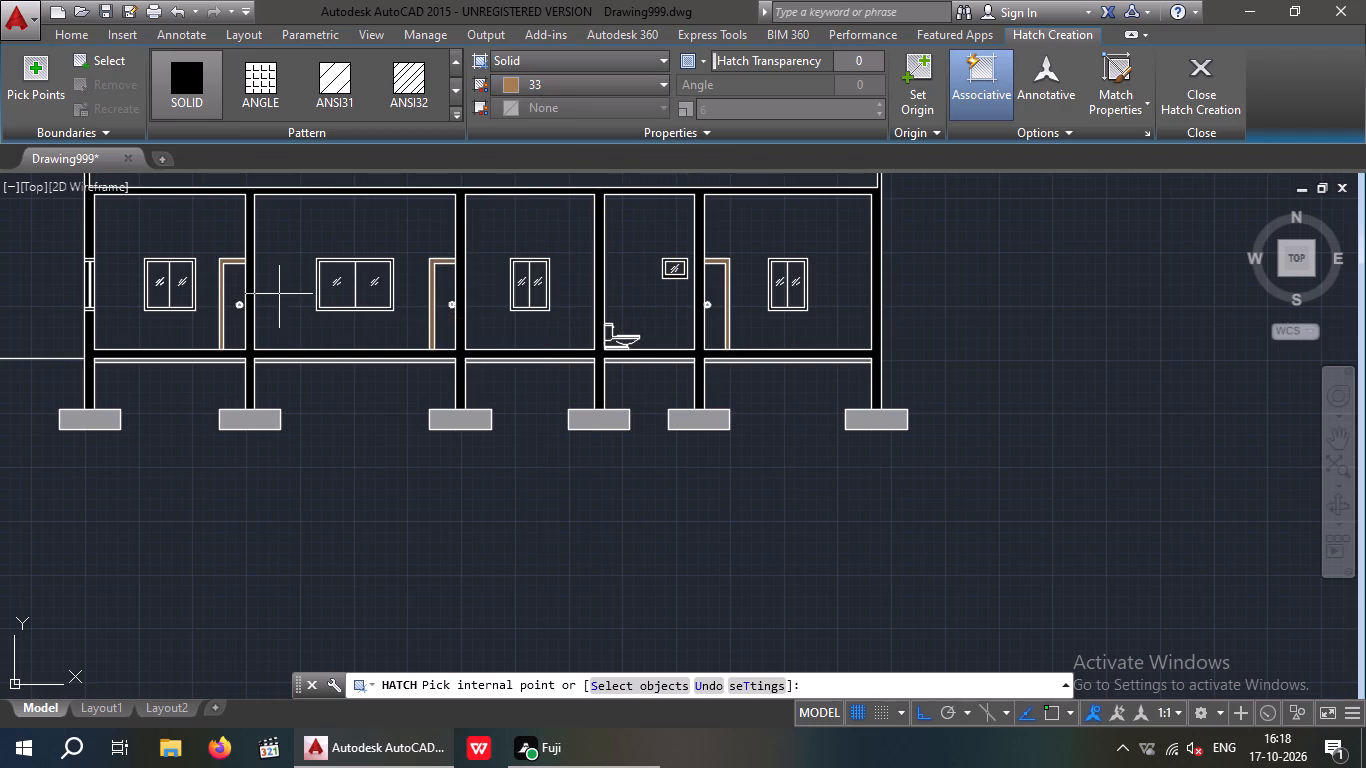
{"action": "scroll", "coordinate": [241, 290], "scroll_direction": "up", "scroll_amount": 3}
{"action": "left_click", "coordinate": [216, 291]}
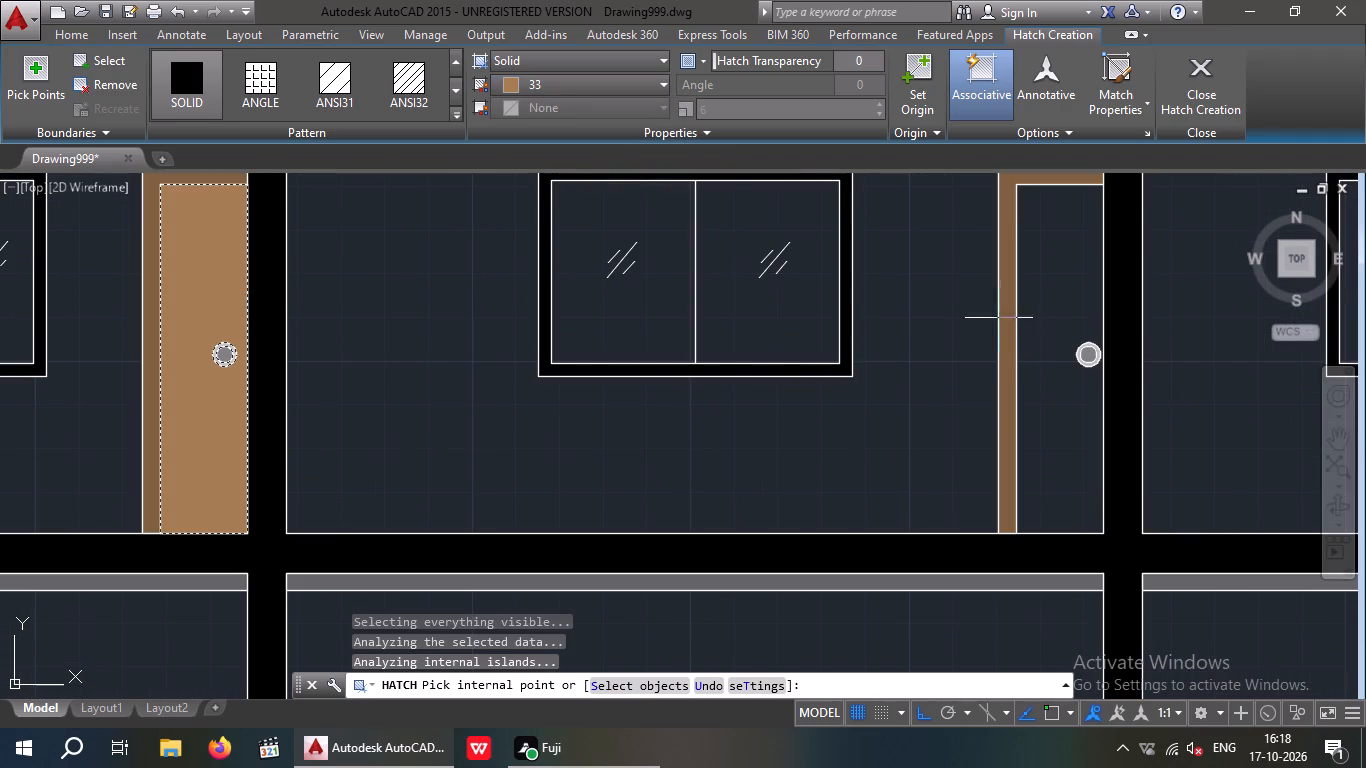
{"action": "left_click", "coordinate": [1045, 297]}
{"action": "middle_click_drag", "start_coordinate": [1044, 293], "coordinate": [389, 326]}
{"action": "scroll", "coordinate": [379, 314], "scroll_direction": "down", "scroll_amount": 3}
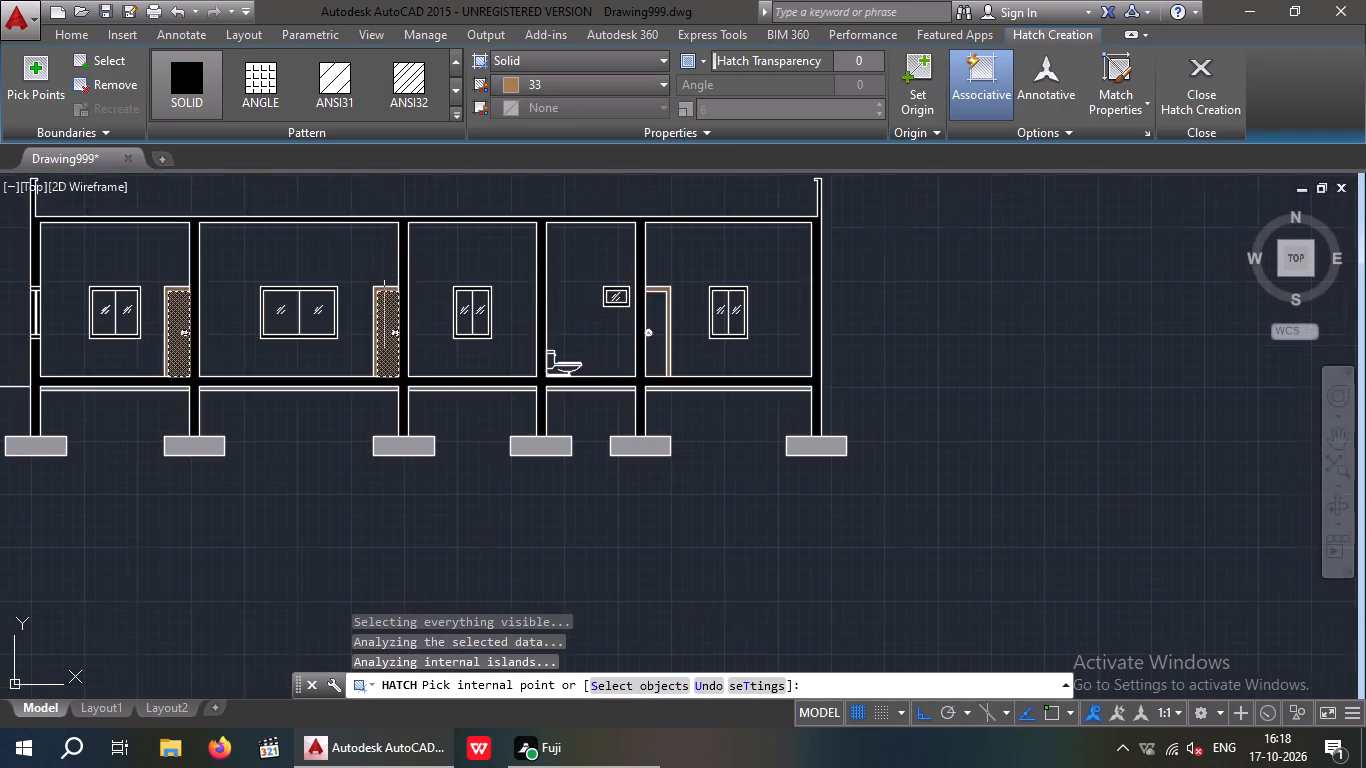
{"action": "scroll", "coordinate": [659, 307], "scroll_direction": "up", "scroll_amount": 3}
{"action": "left_click", "coordinate": [647, 309]}
{"action": "scroll", "coordinate": [694, 304], "scroll_direction": "down", "scroll_amount": 2}
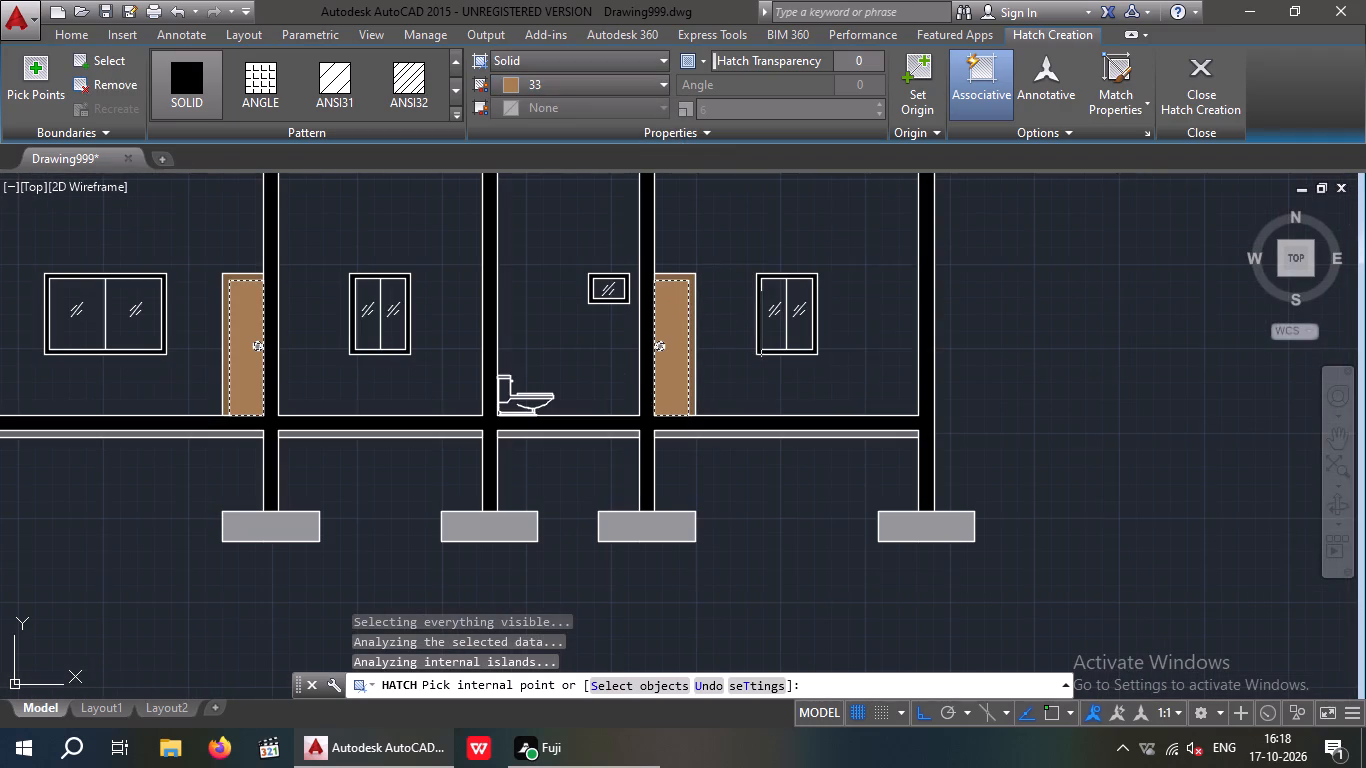
{"action": "key", "text": "Escape"}
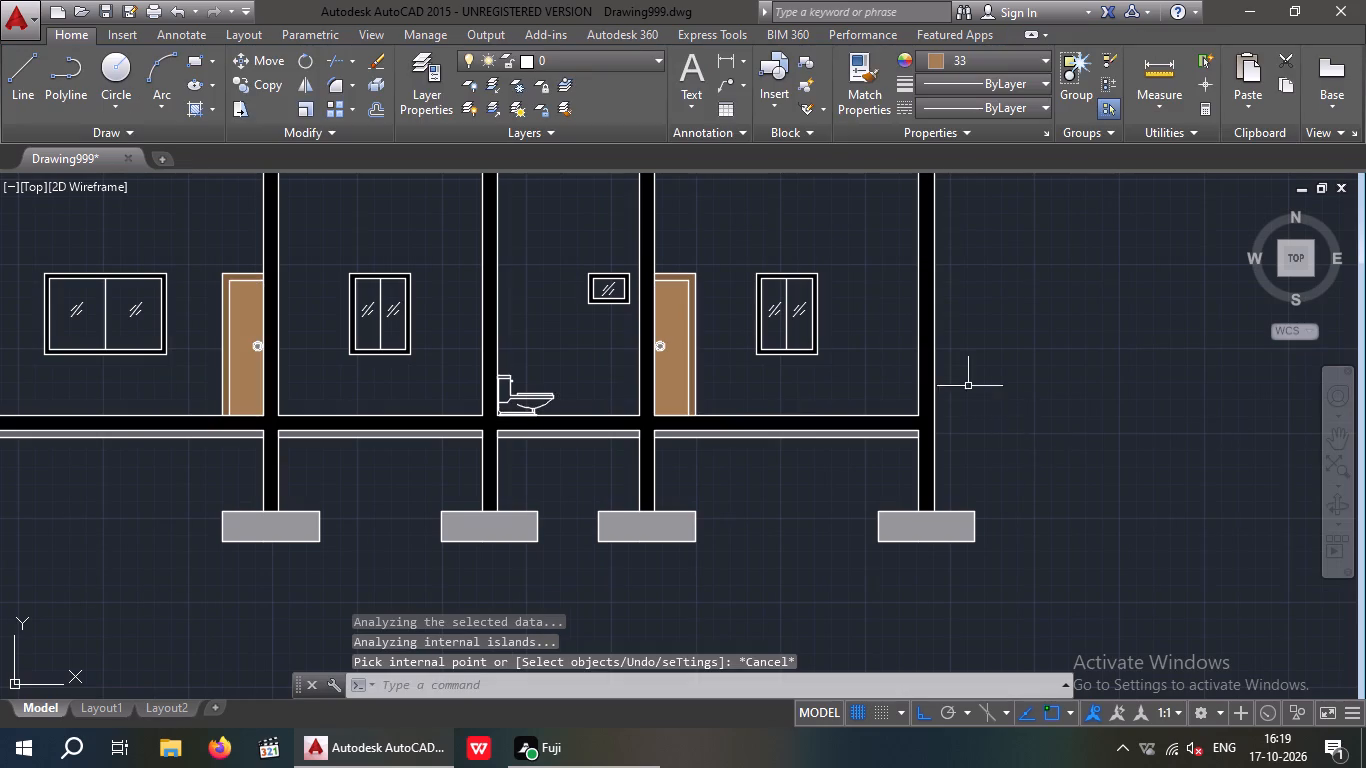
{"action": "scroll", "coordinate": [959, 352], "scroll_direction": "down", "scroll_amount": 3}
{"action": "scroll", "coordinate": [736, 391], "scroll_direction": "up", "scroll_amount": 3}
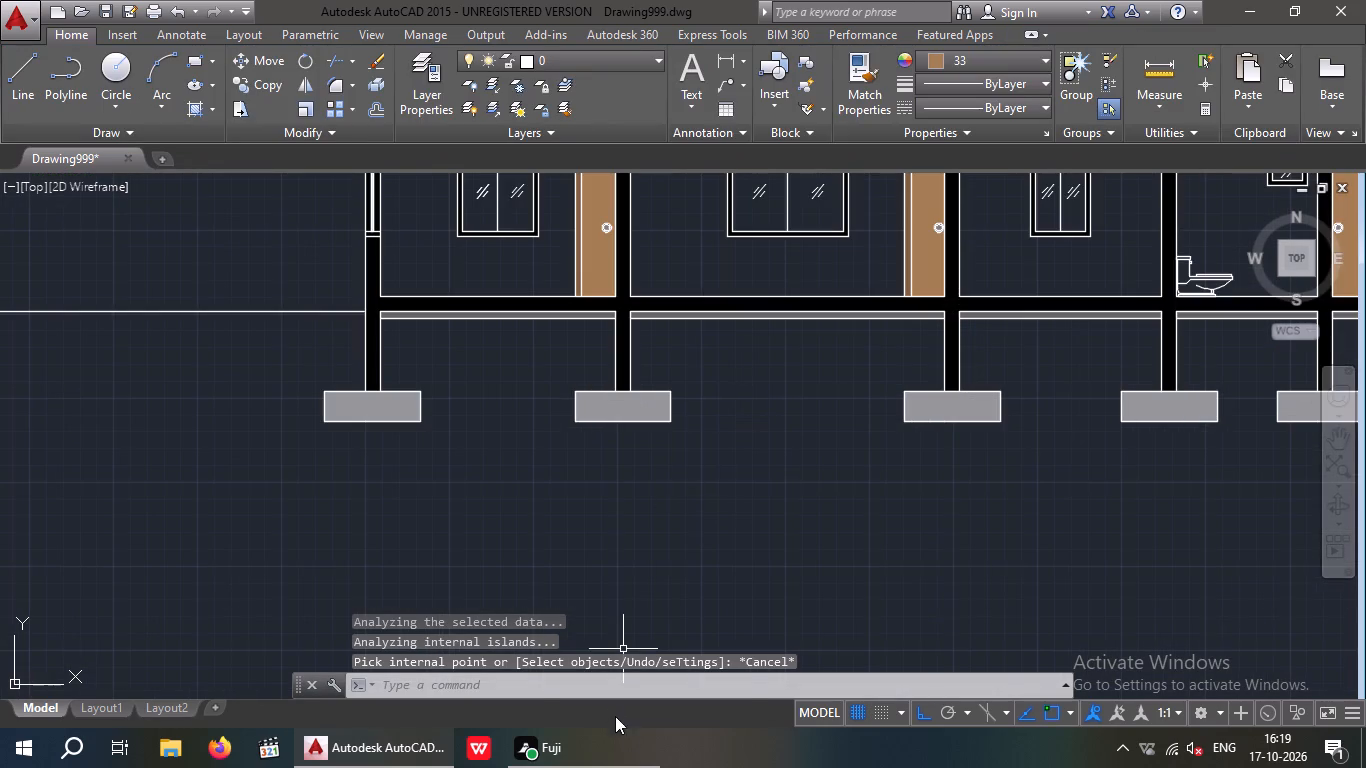
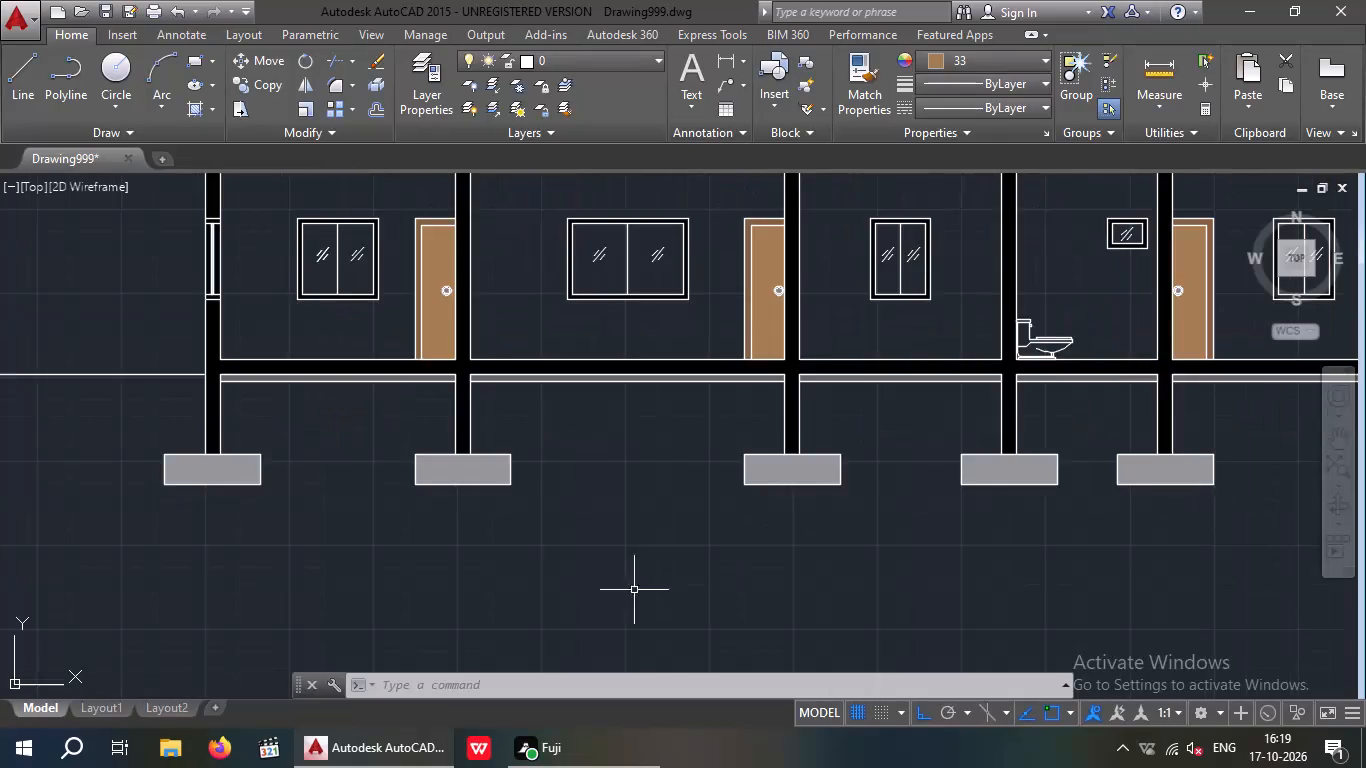
Fill the glass panes of the first three room windows with a solid hatch in light blue 173,221,247.
{"action": "scroll", "coordinate": [657, 558], "scroll_direction": "down", "scroll_amount": 2}
{"action": "middle_click_drag", "start_coordinate": [653, 557], "coordinate": [585, 610]}
{"action": "scroll", "coordinate": [571, 544], "scroll_direction": "up", "scroll_amount": 2}
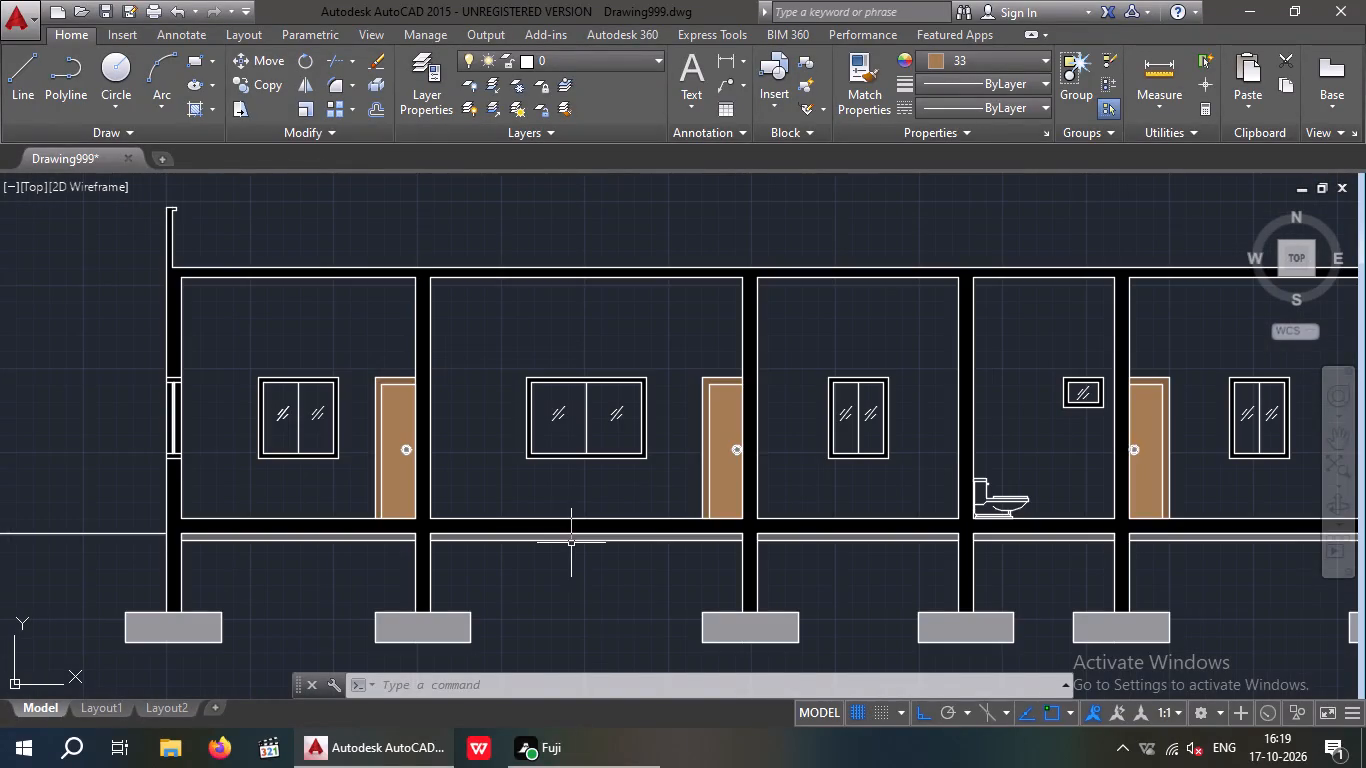
{"action": "scroll", "coordinate": [536, 495], "scroll_direction": "up", "scroll_amount": 1}
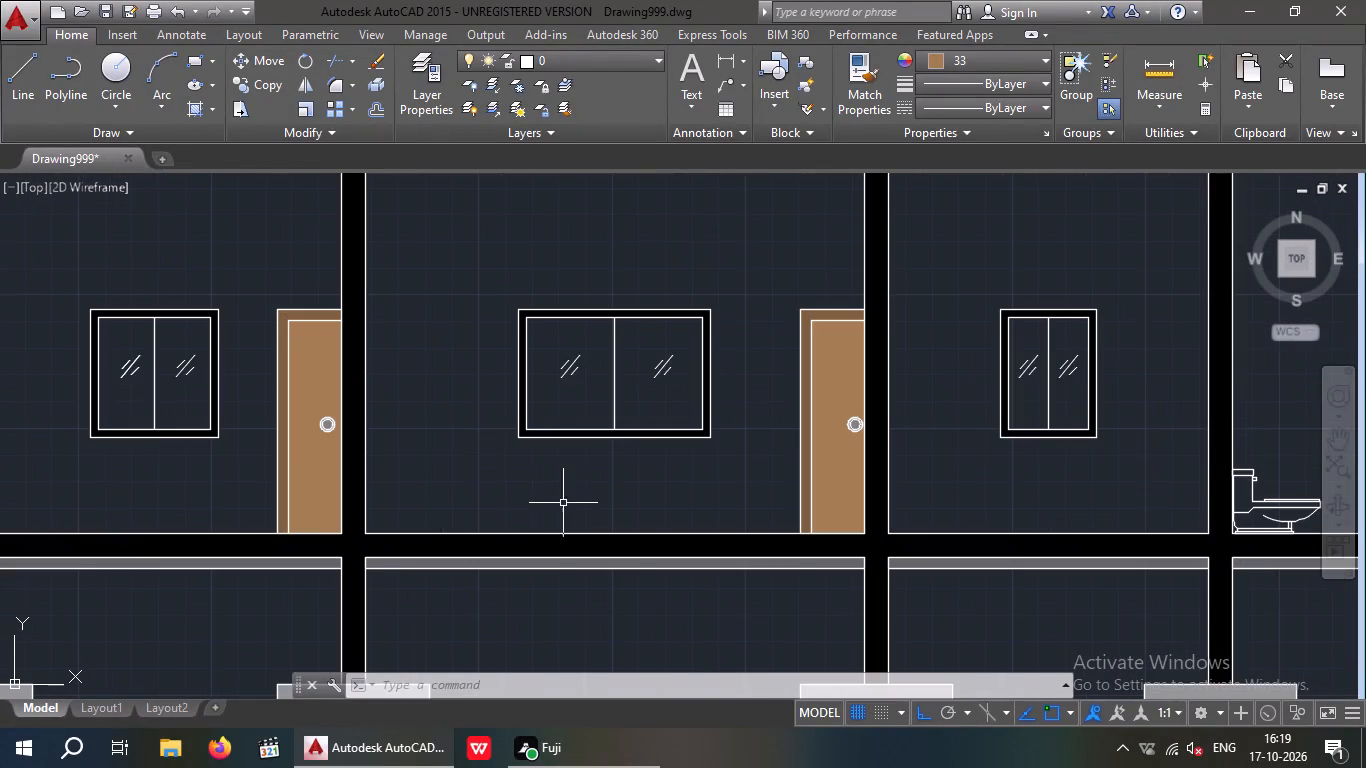
{"action": "left_click", "coordinate": [197, 112]}
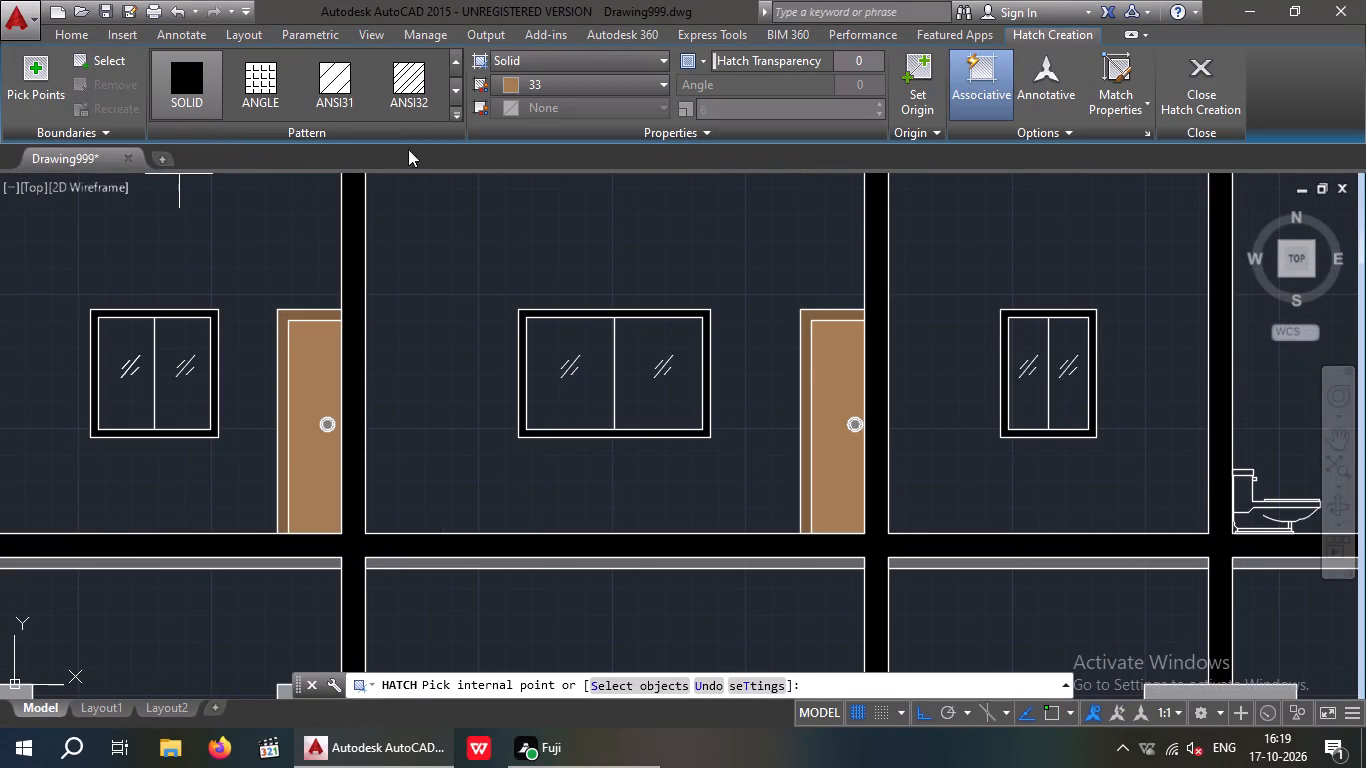
{"action": "left_click", "coordinate": [546, 82]}
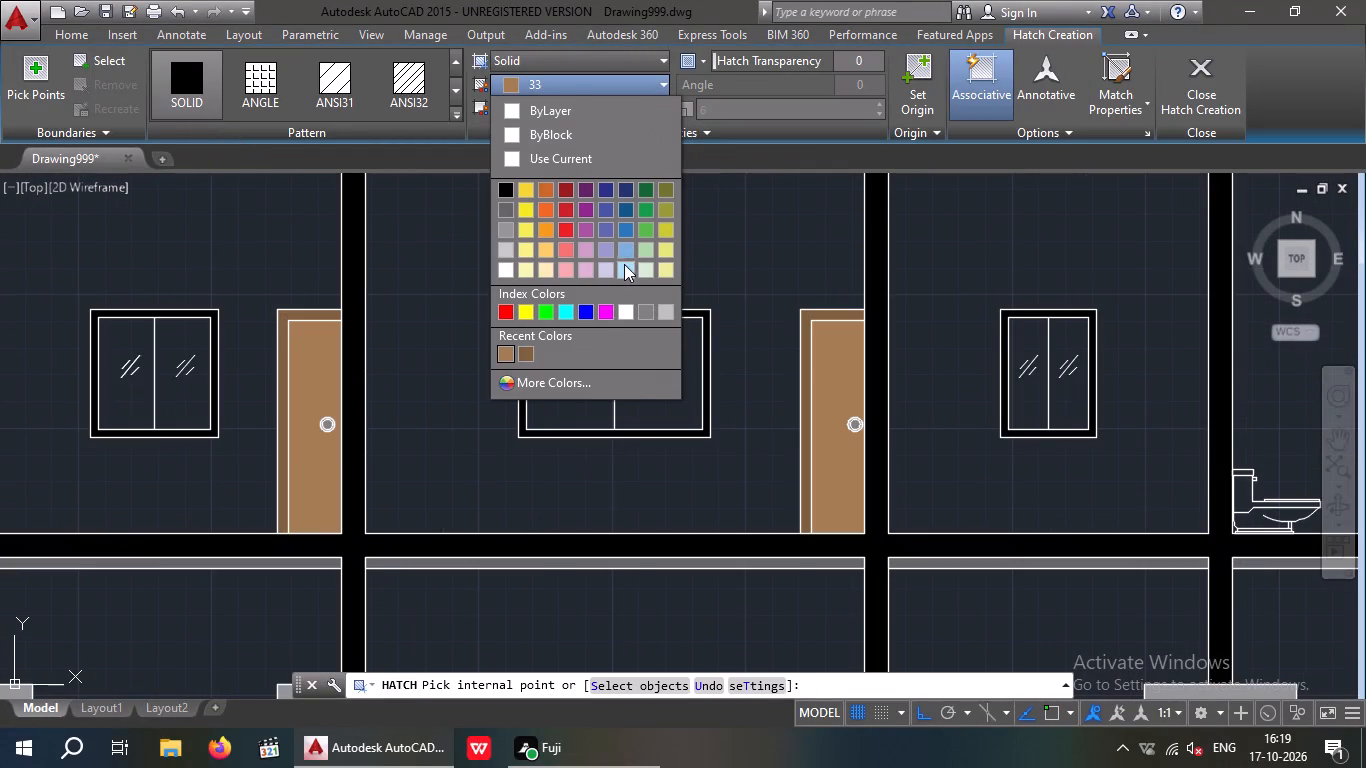
{"action": "left_click", "coordinate": [624, 265]}
{"action": "left_click", "coordinate": [180, 404]}
{"action": "left_click", "coordinate": [135, 404]}
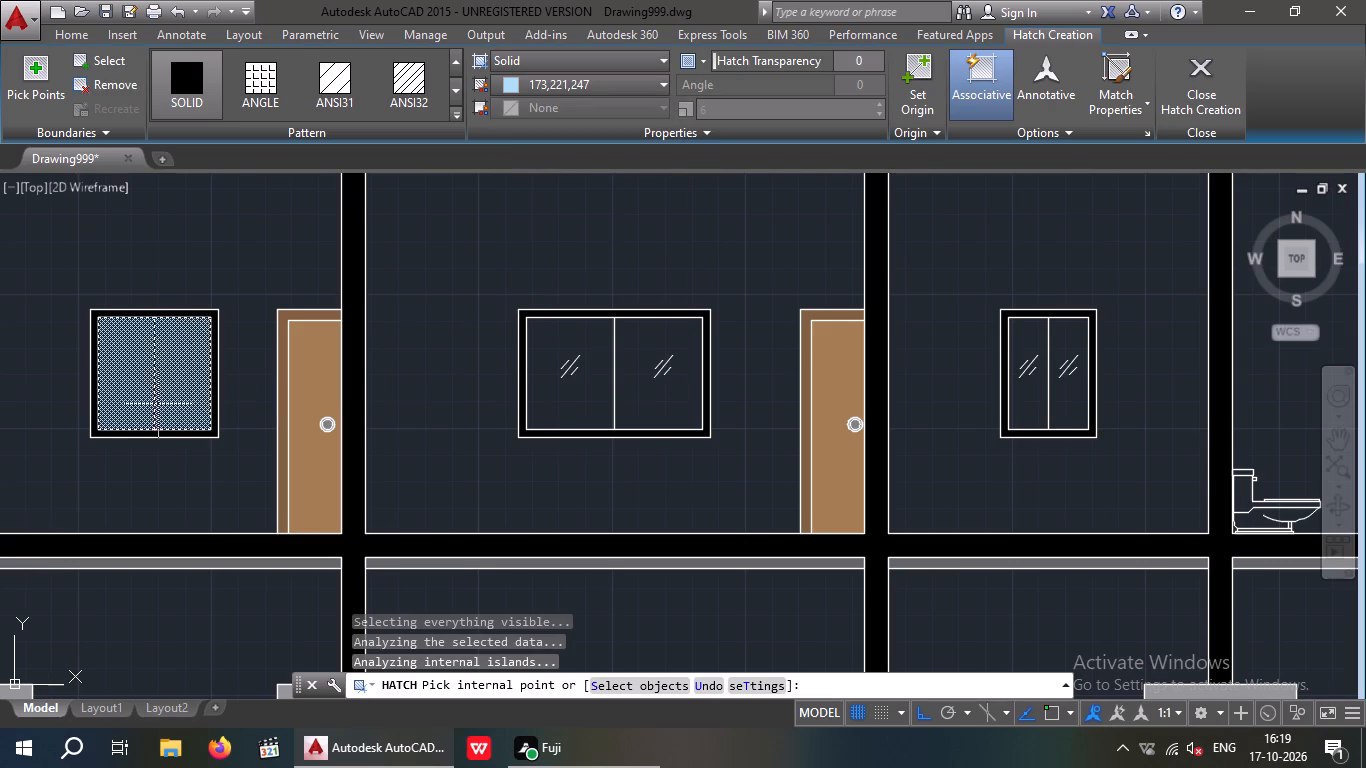
{"action": "left_click", "coordinate": [562, 403]}
{"action": "left_click", "coordinate": [695, 400]}
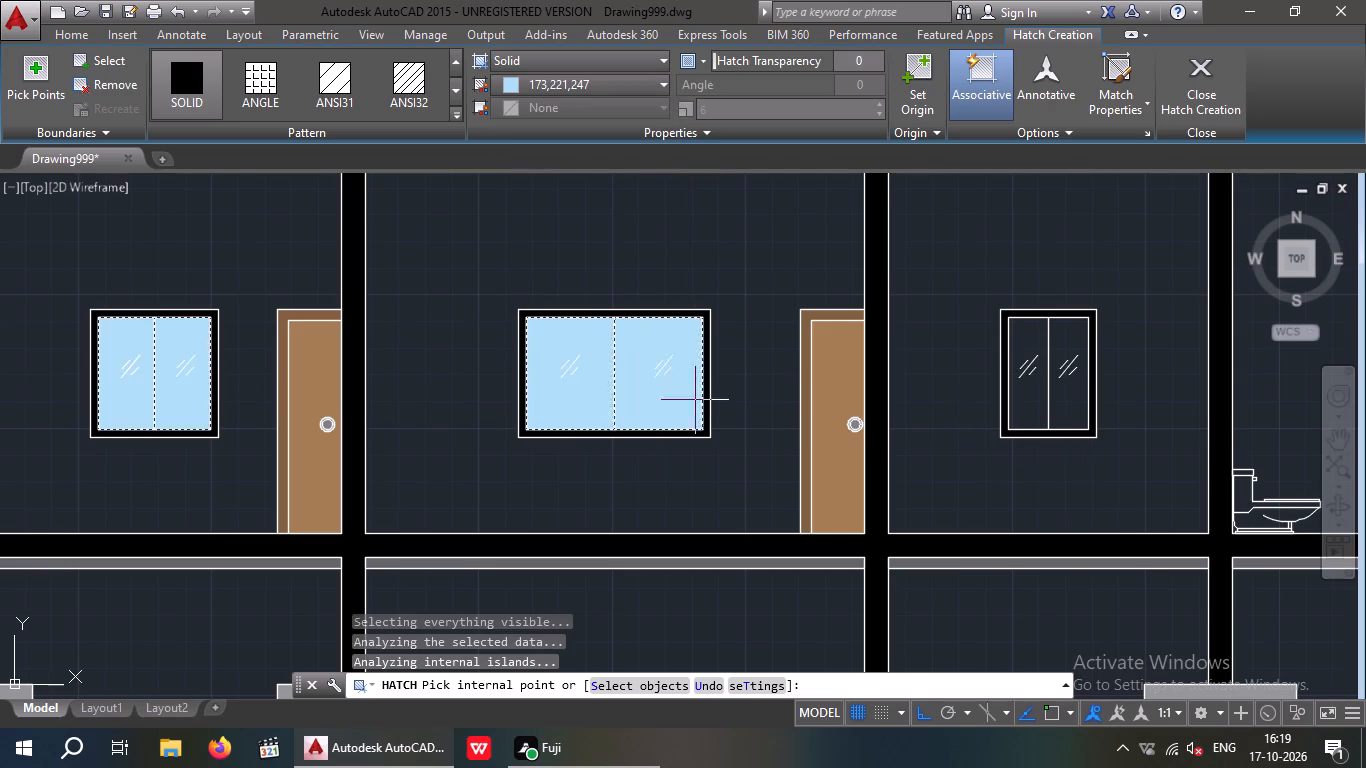
{"action": "left_click", "coordinate": [1035, 418]}
{"action": "left_click", "coordinate": [1076, 409]}
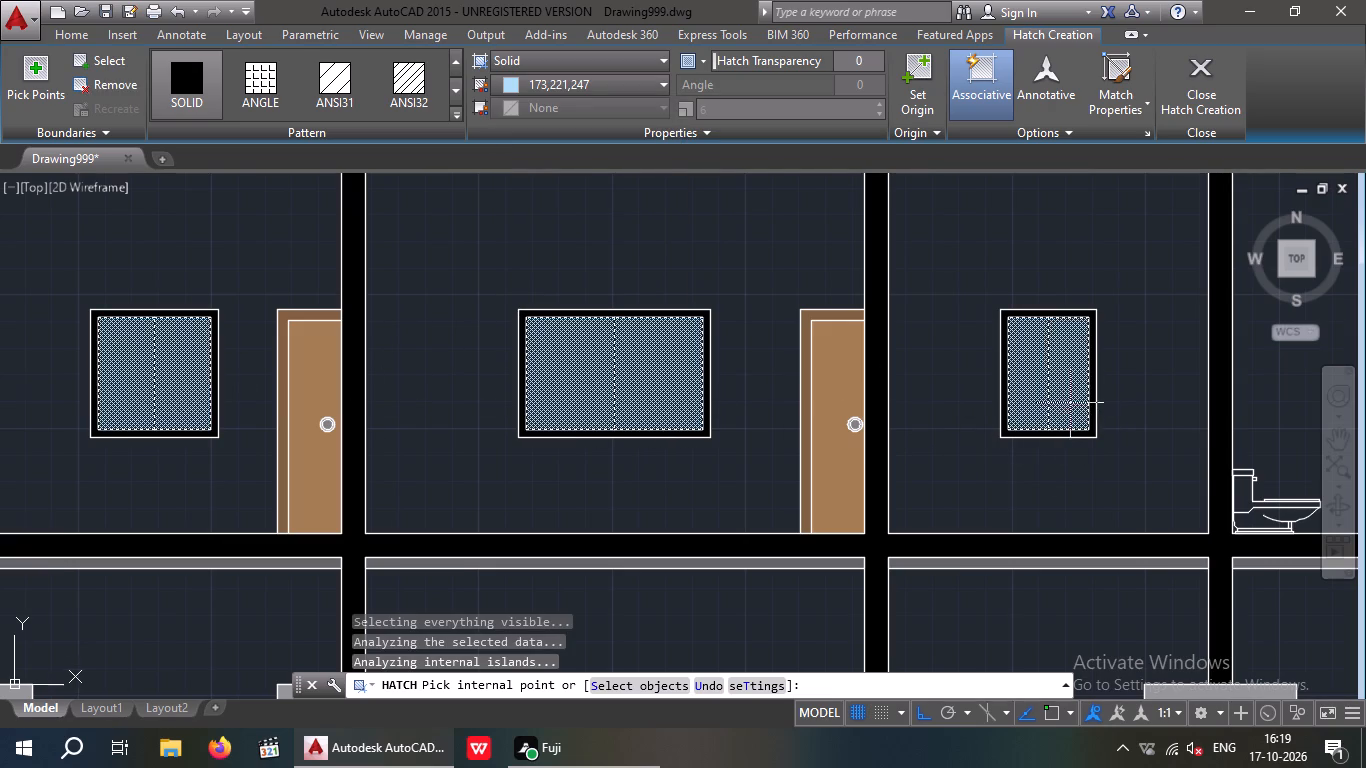
Fill the small toilet window and the last room's two-pane window with the same light-blue solid hatch 173,221,247.
{"action": "scroll", "coordinate": [1070, 403], "scroll_direction": "down", "scroll_amount": 1}
{"action": "middle_click_drag", "start_coordinate": [1042, 401], "coordinate": [496, 445]}
{"action": "scroll", "coordinate": [746, 407], "scroll_direction": "up", "scroll_amount": 2}
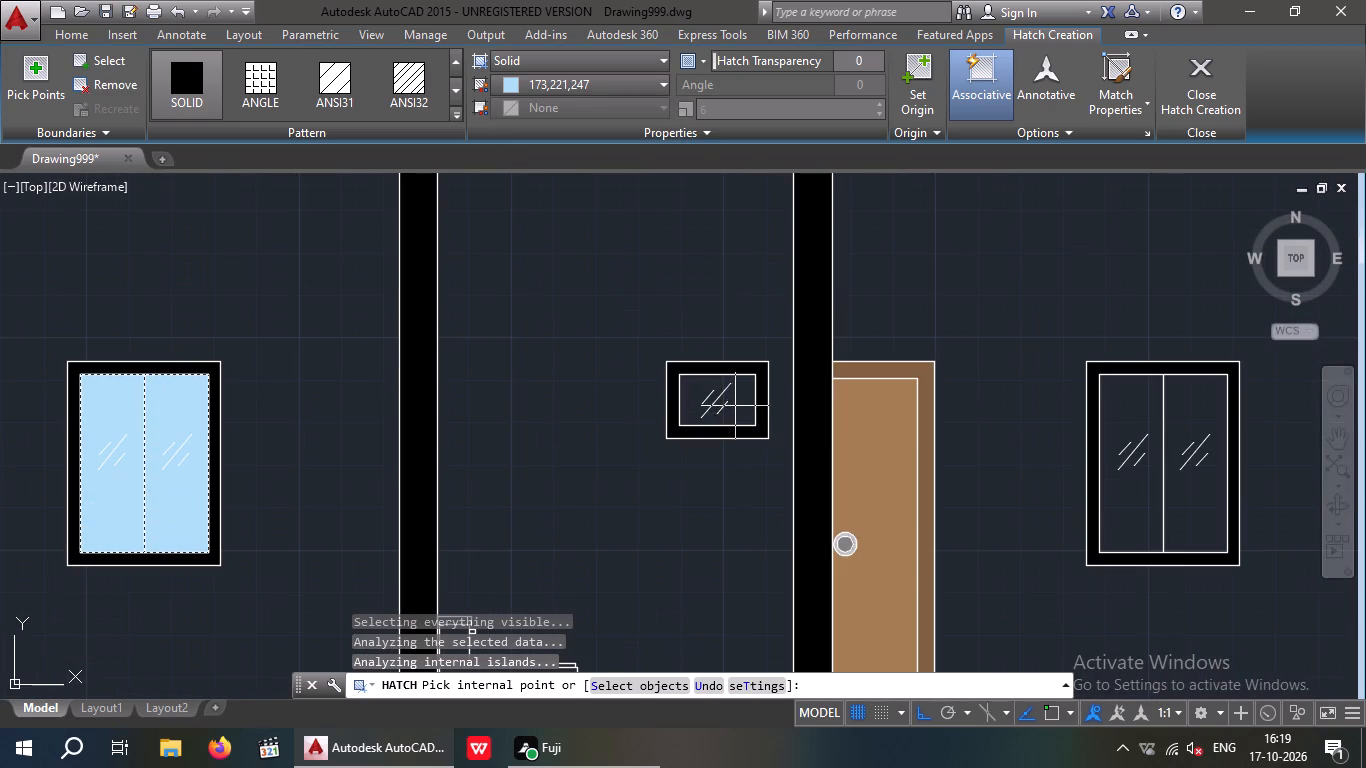
{"action": "left_click", "coordinate": [735, 406]}
{"action": "left_click", "coordinate": [1127, 488]}
{"action": "left_click", "coordinate": [1204, 498]}
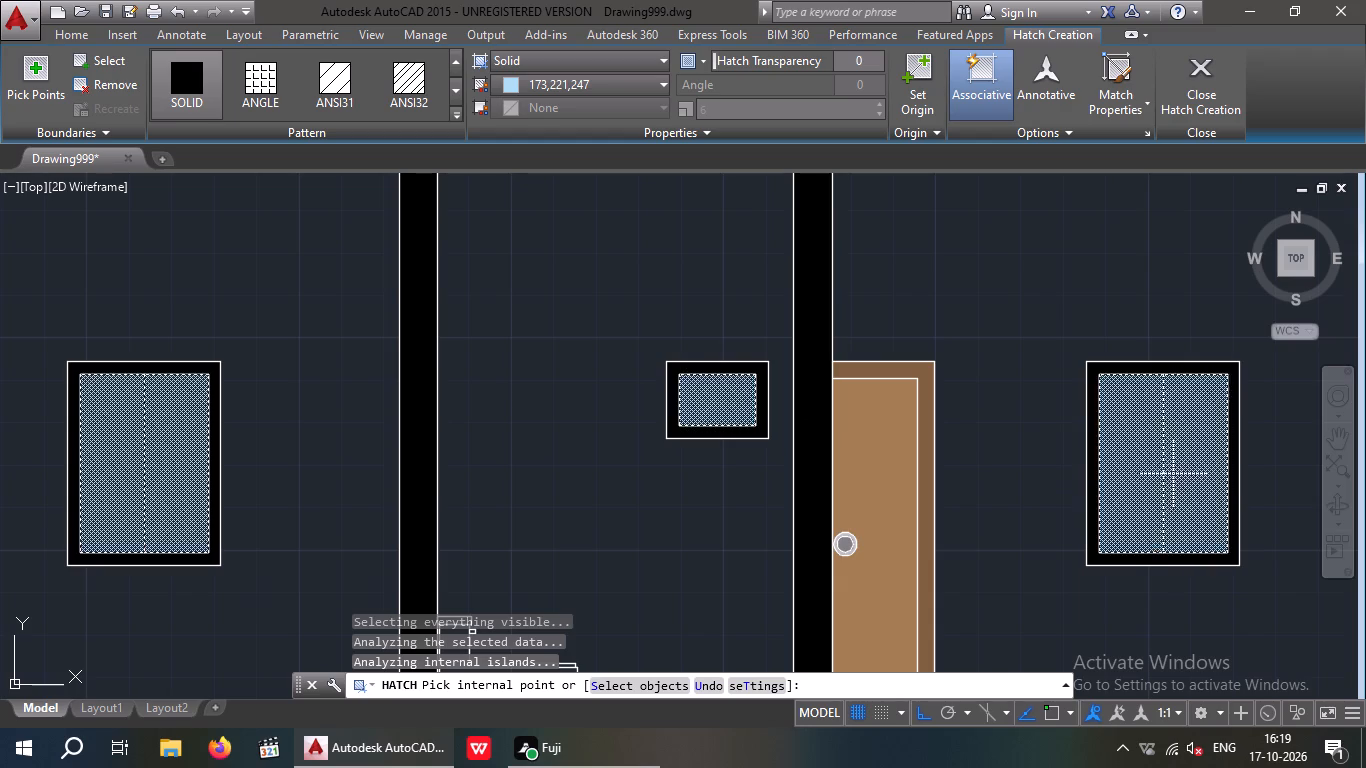
{"action": "scroll", "coordinate": [1173, 474], "scroll_direction": "down", "scroll_amount": 3}
{"action": "middle_click_drag", "start_coordinate": [712, 579], "coordinate": [752, 551]}
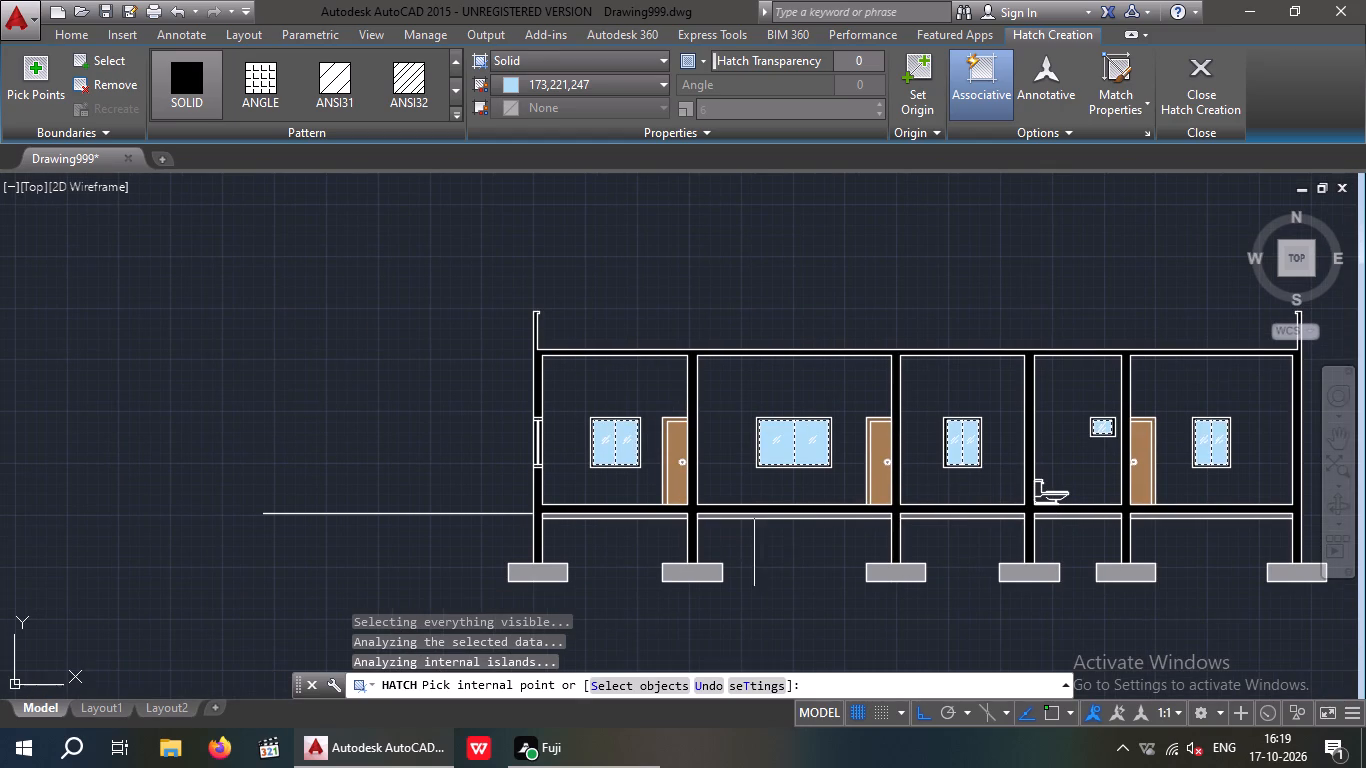
{"action": "key", "text": "Escape"}
{"action": "key", "text": "Escape"}
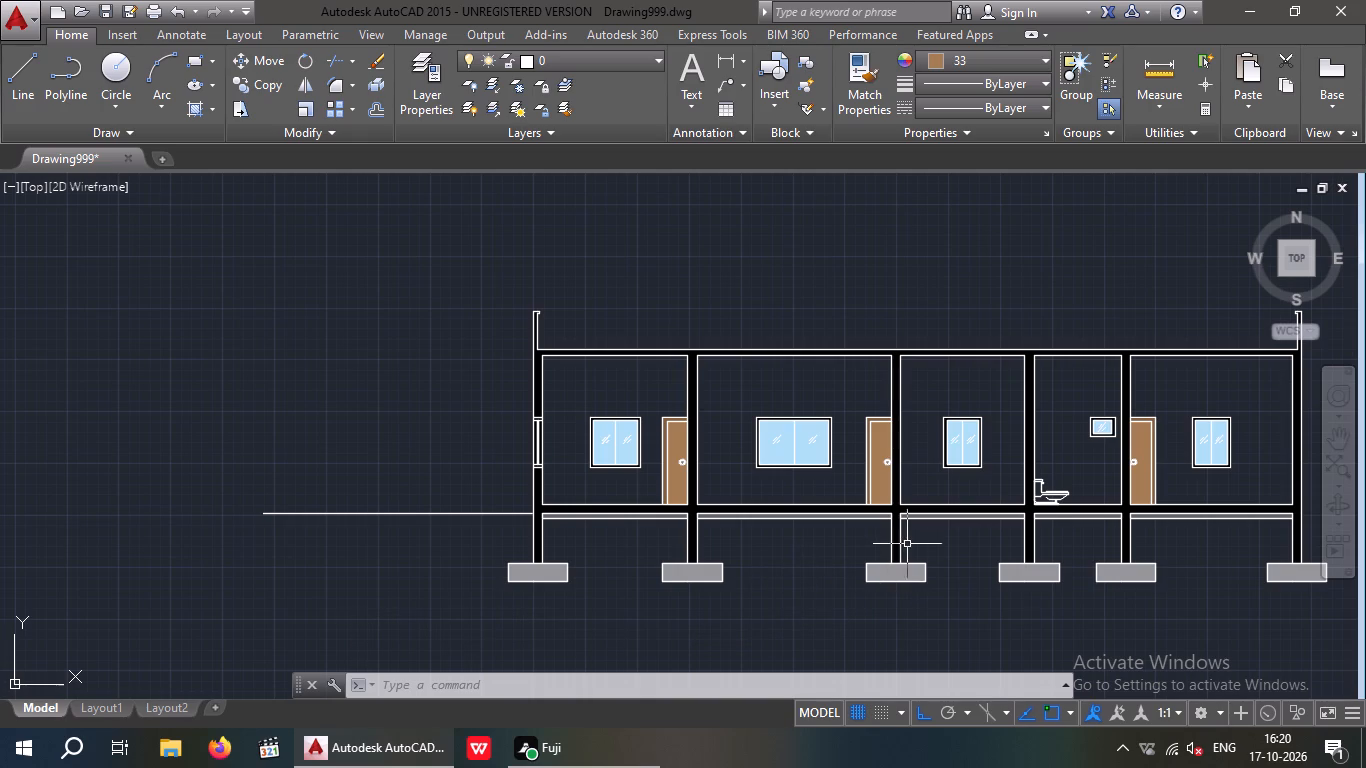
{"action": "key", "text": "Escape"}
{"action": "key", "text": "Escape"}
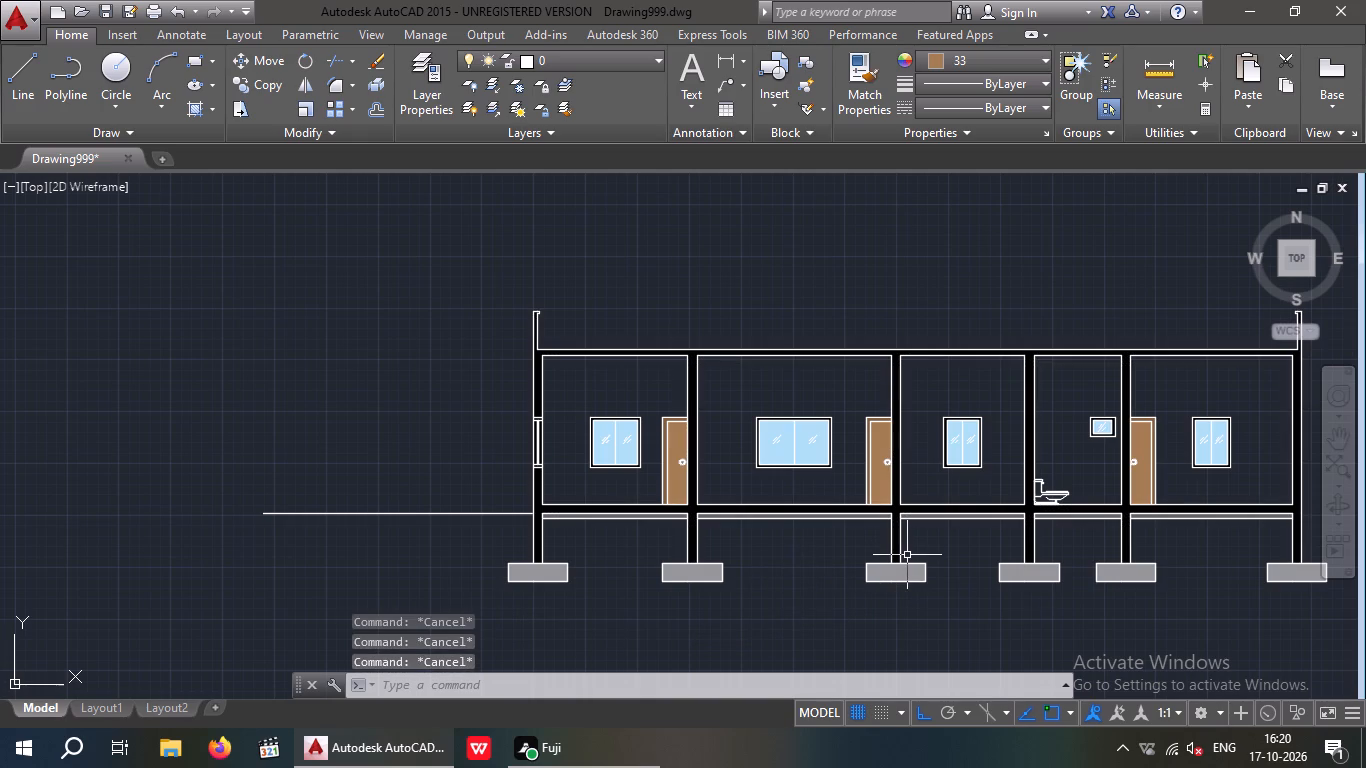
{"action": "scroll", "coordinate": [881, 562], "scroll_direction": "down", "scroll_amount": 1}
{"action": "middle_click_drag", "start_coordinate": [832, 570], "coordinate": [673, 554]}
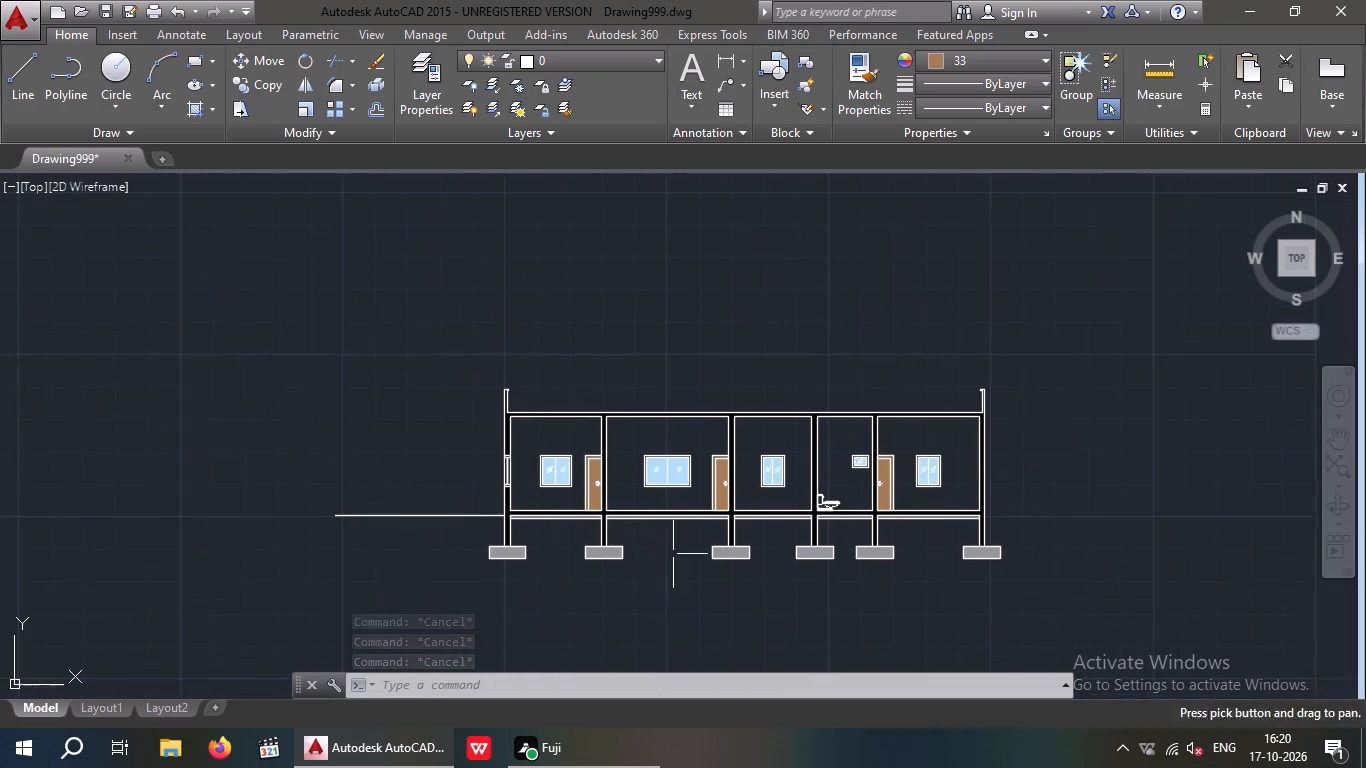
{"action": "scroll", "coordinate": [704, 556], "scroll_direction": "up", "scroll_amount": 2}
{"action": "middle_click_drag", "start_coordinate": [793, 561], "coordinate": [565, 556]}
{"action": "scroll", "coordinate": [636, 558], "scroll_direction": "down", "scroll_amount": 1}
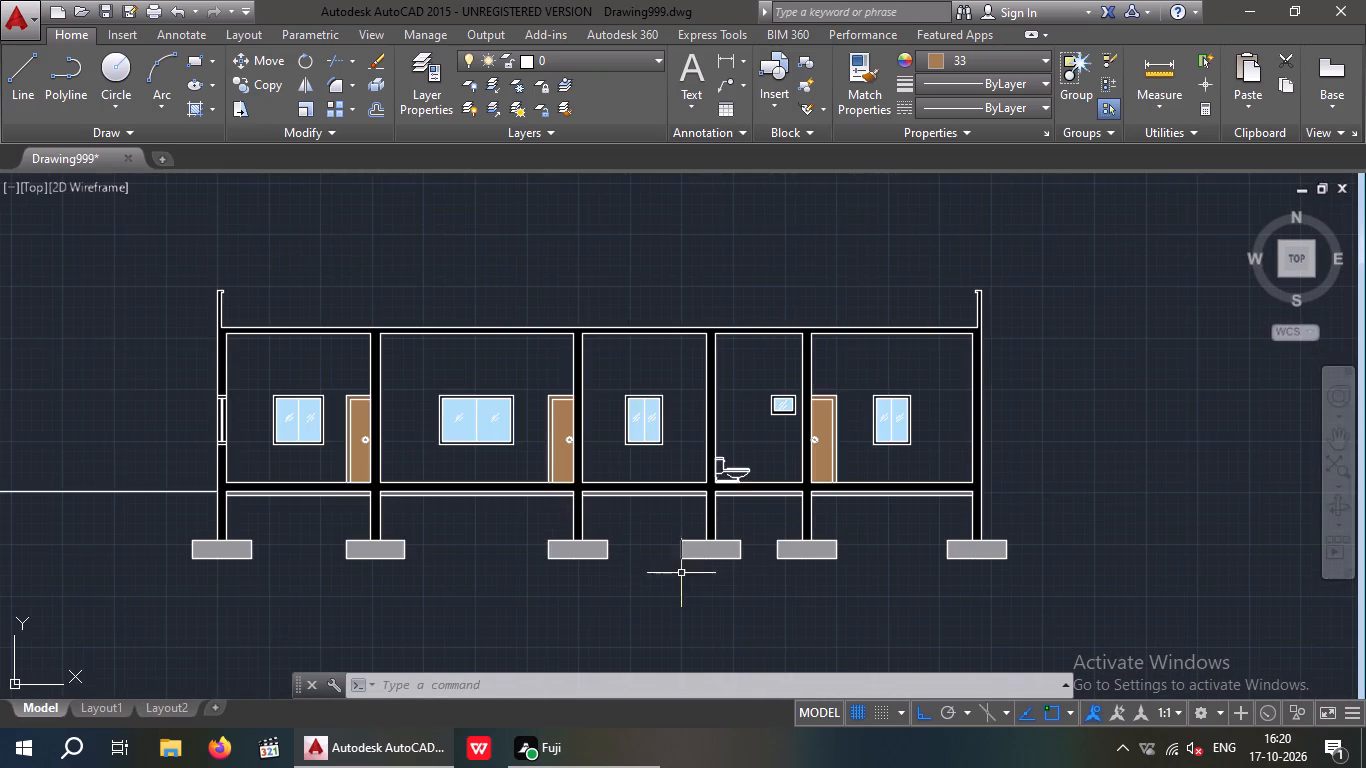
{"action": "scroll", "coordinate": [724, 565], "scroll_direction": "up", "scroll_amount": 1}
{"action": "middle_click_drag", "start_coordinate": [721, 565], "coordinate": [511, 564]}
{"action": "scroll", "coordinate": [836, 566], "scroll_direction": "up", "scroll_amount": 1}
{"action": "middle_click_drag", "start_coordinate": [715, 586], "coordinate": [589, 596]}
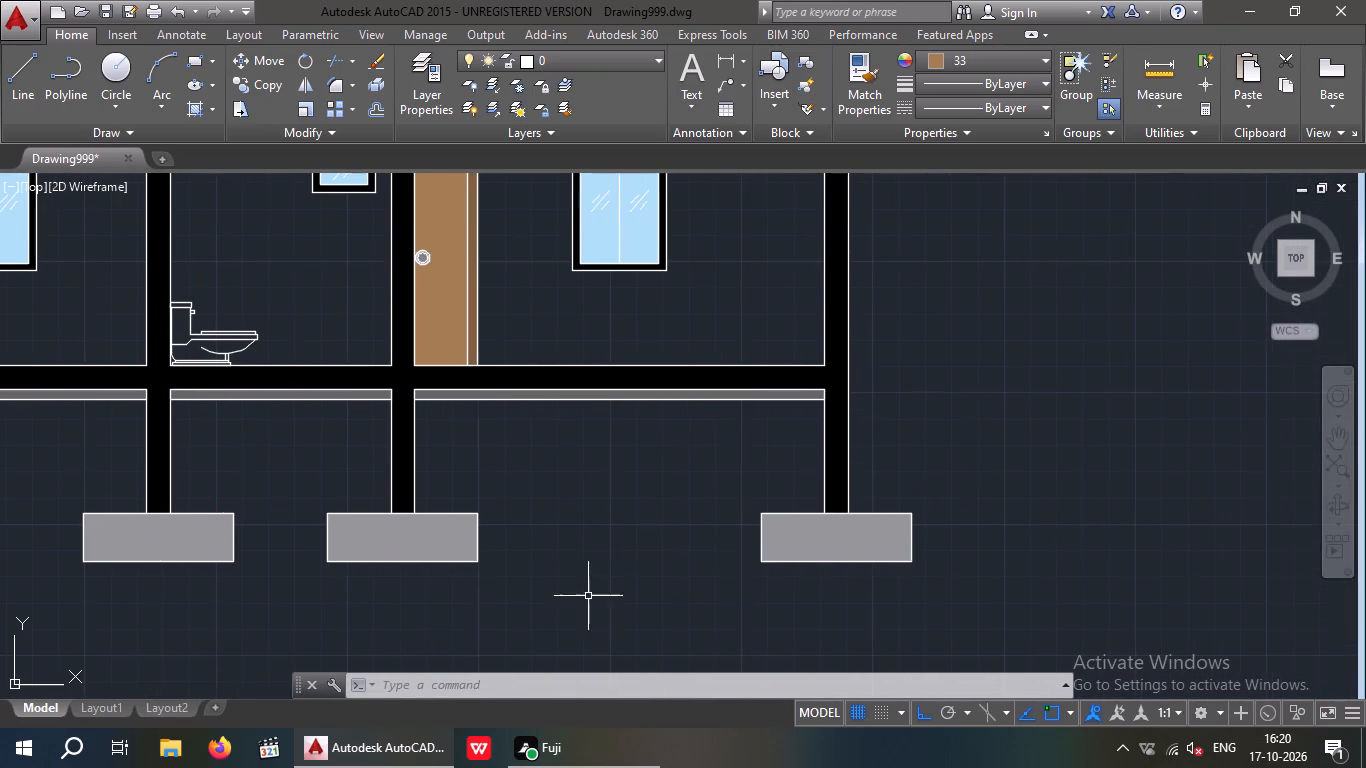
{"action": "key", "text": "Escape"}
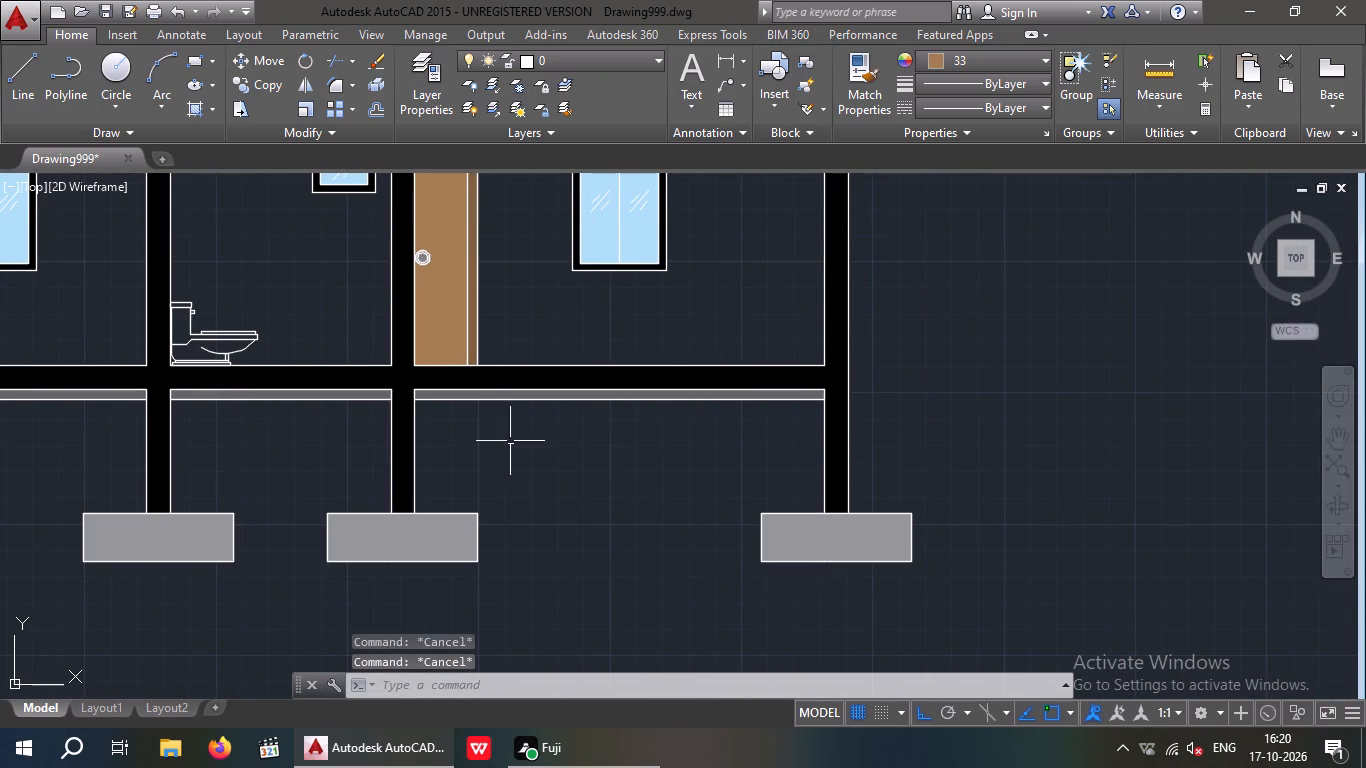
Turn Ortho mode off so lines can be drawn at free angles beside the section's end footing.
{"action": "left_click", "coordinate": [16, 68]}
{"action": "middle_click_drag", "start_coordinate": [1023, 499], "coordinate": [790, 501]}
{"action": "scroll", "coordinate": [722, 470], "scroll_direction": "up", "scroll_amount": 1}
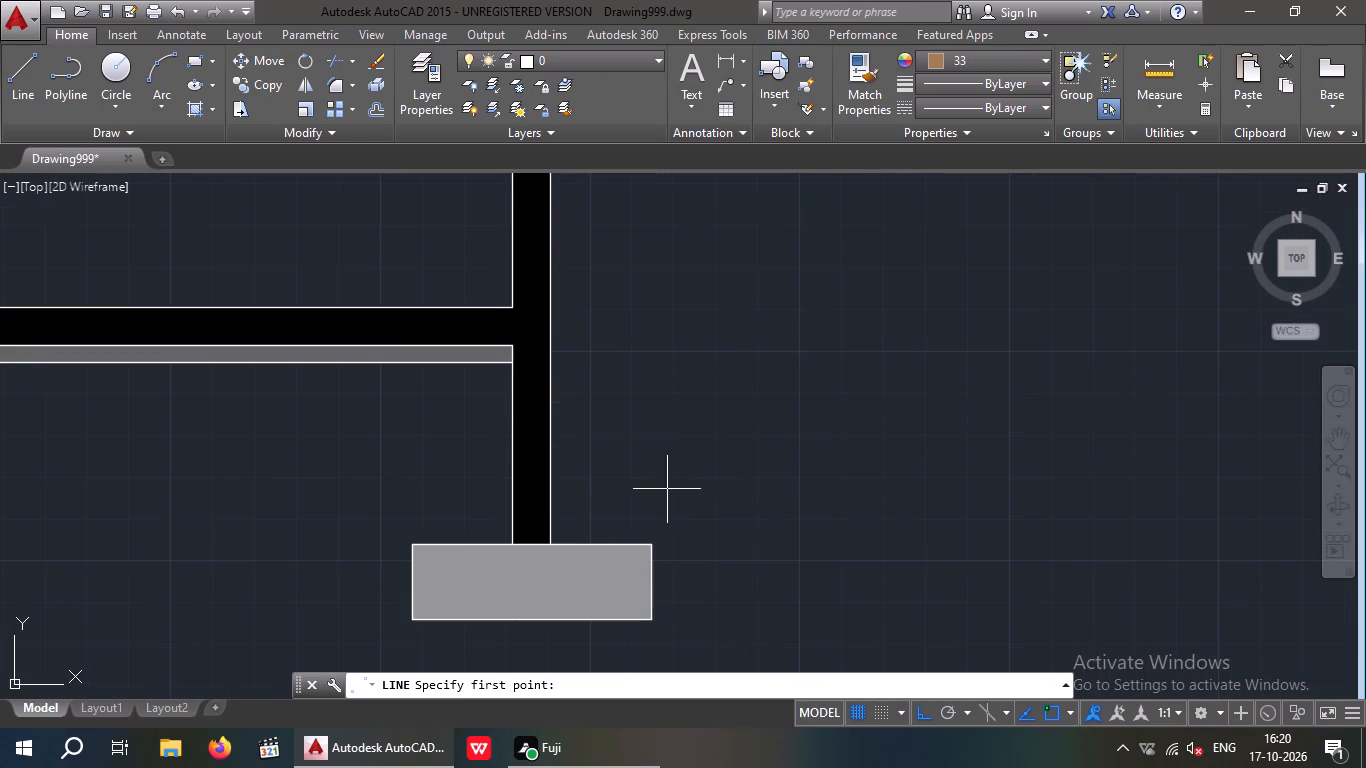
{"action": "left_click_drag", "start_coordinate": [676, 477], "coordinate": [717, 464]}
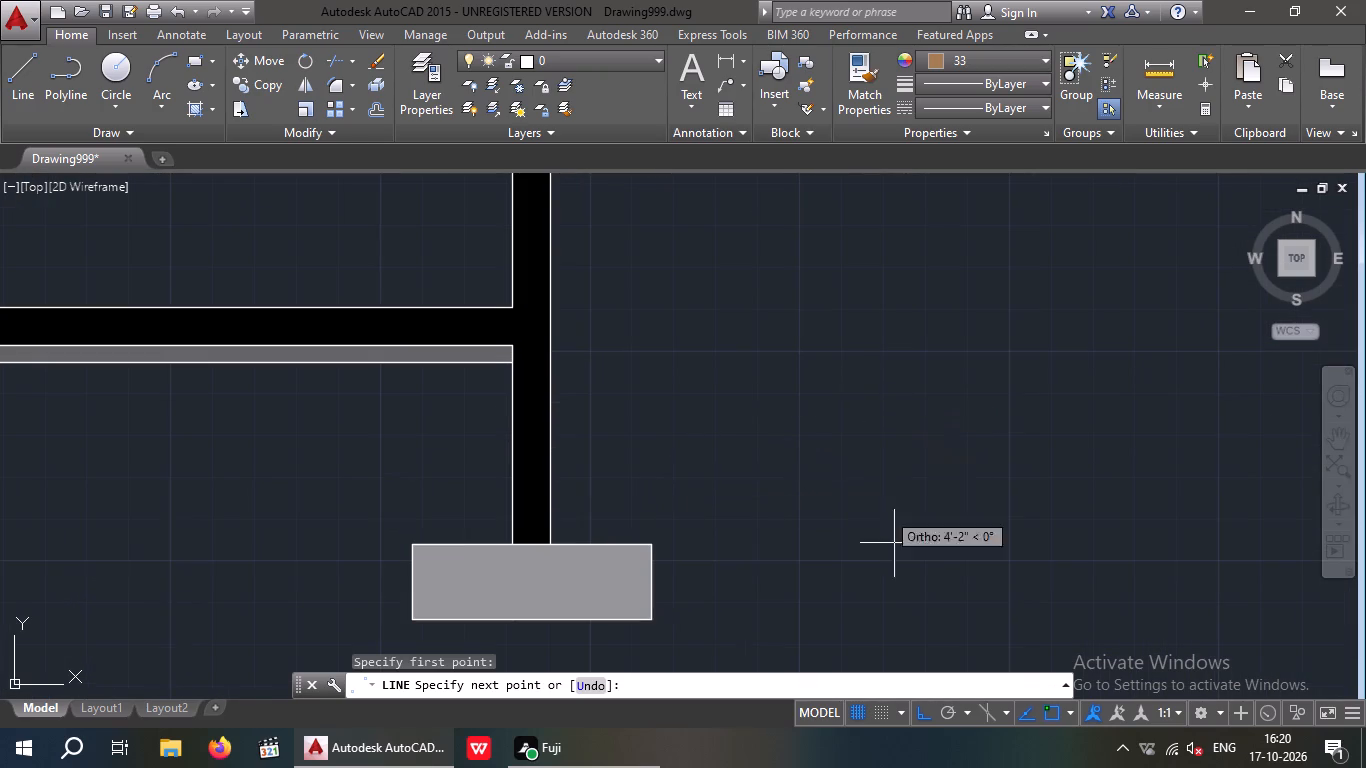
{"action": "left_click_drag", "start_coordinate": [919, 710], "coordinate": [903, 686]}
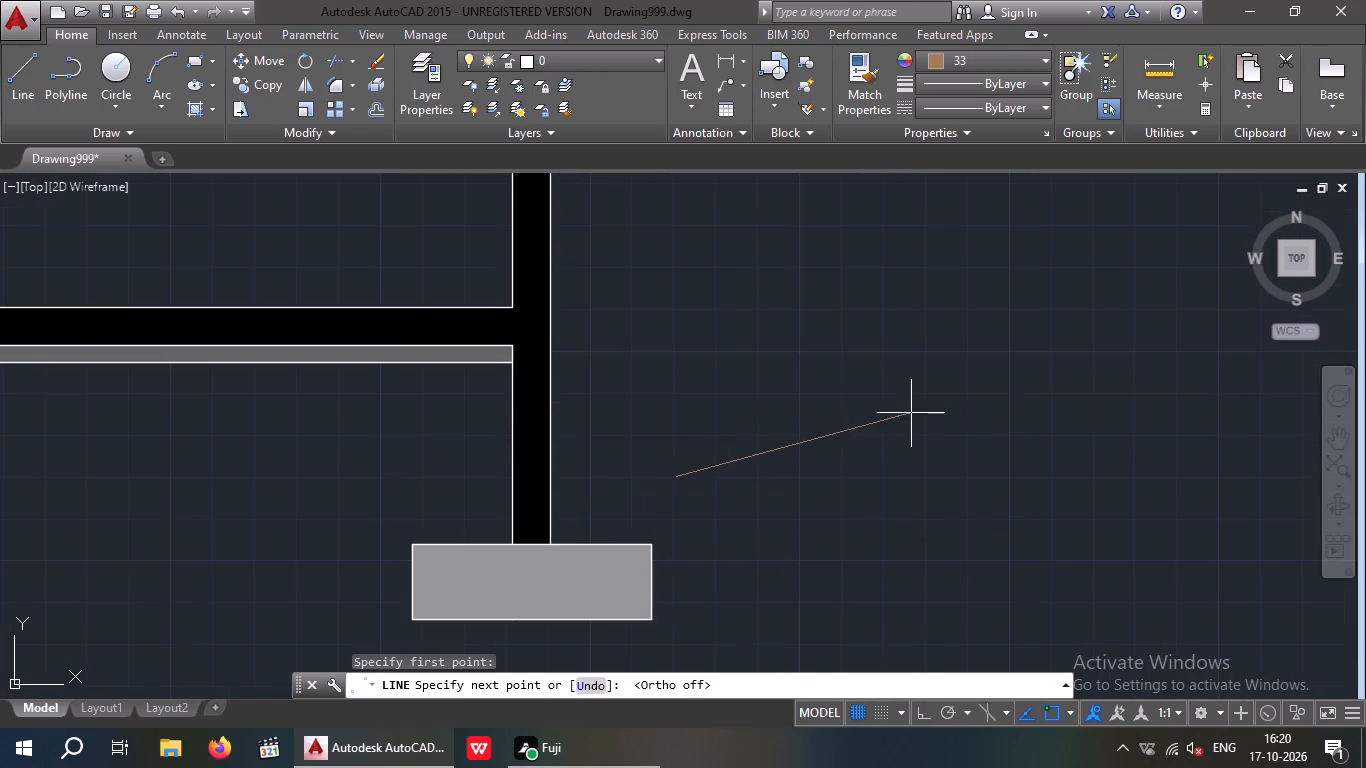
{"action": "key", "text": "Escape"}
Set the current object colour to ByLayer.
{"action": "left_click", "coordinate": [1024, 61]}
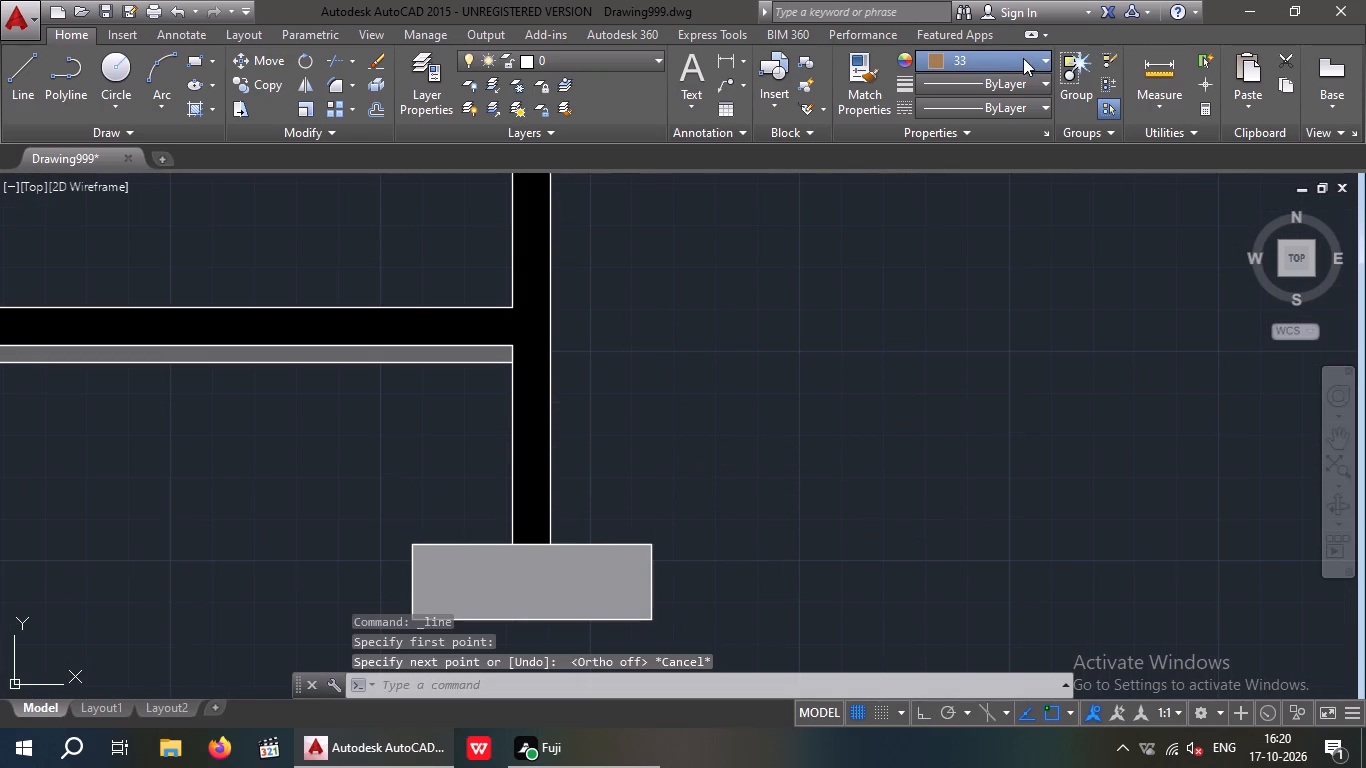
{"action": "left_click", "coordinate": [938, 83]}
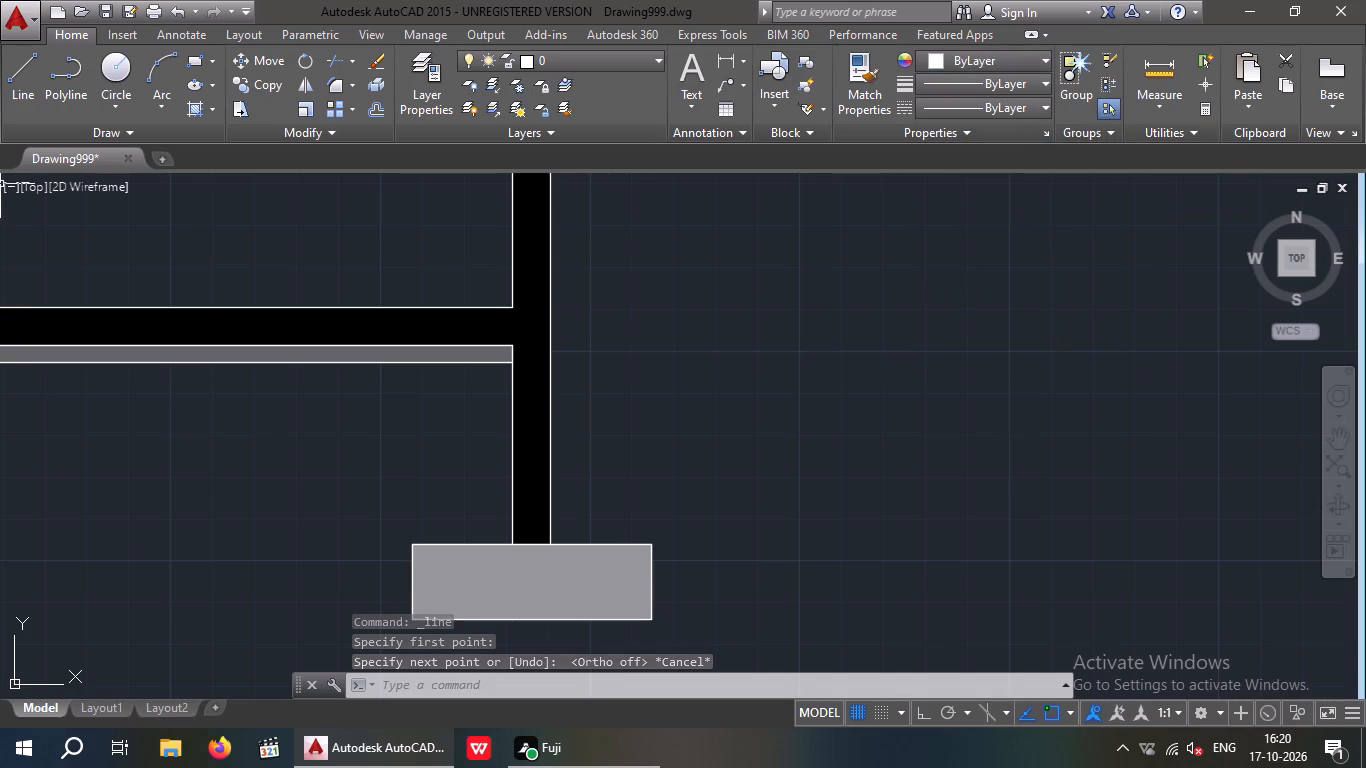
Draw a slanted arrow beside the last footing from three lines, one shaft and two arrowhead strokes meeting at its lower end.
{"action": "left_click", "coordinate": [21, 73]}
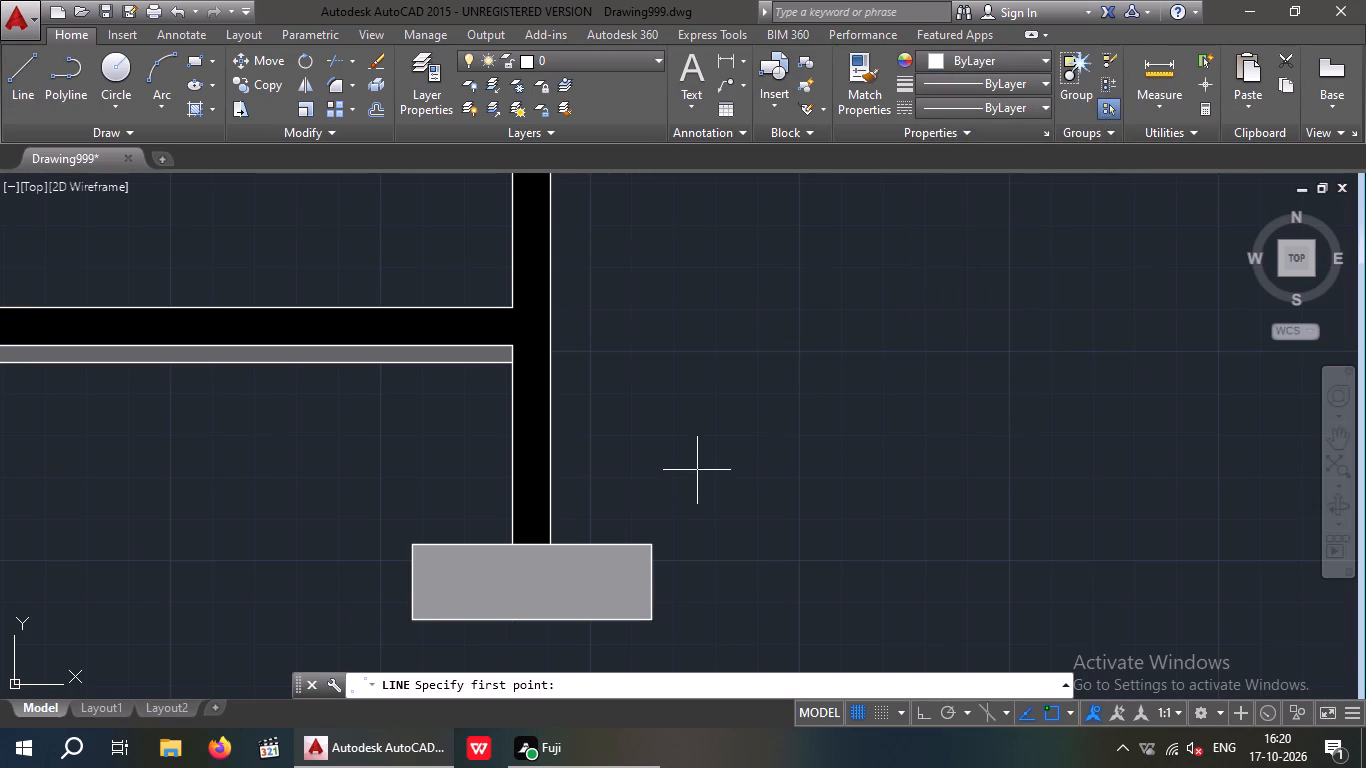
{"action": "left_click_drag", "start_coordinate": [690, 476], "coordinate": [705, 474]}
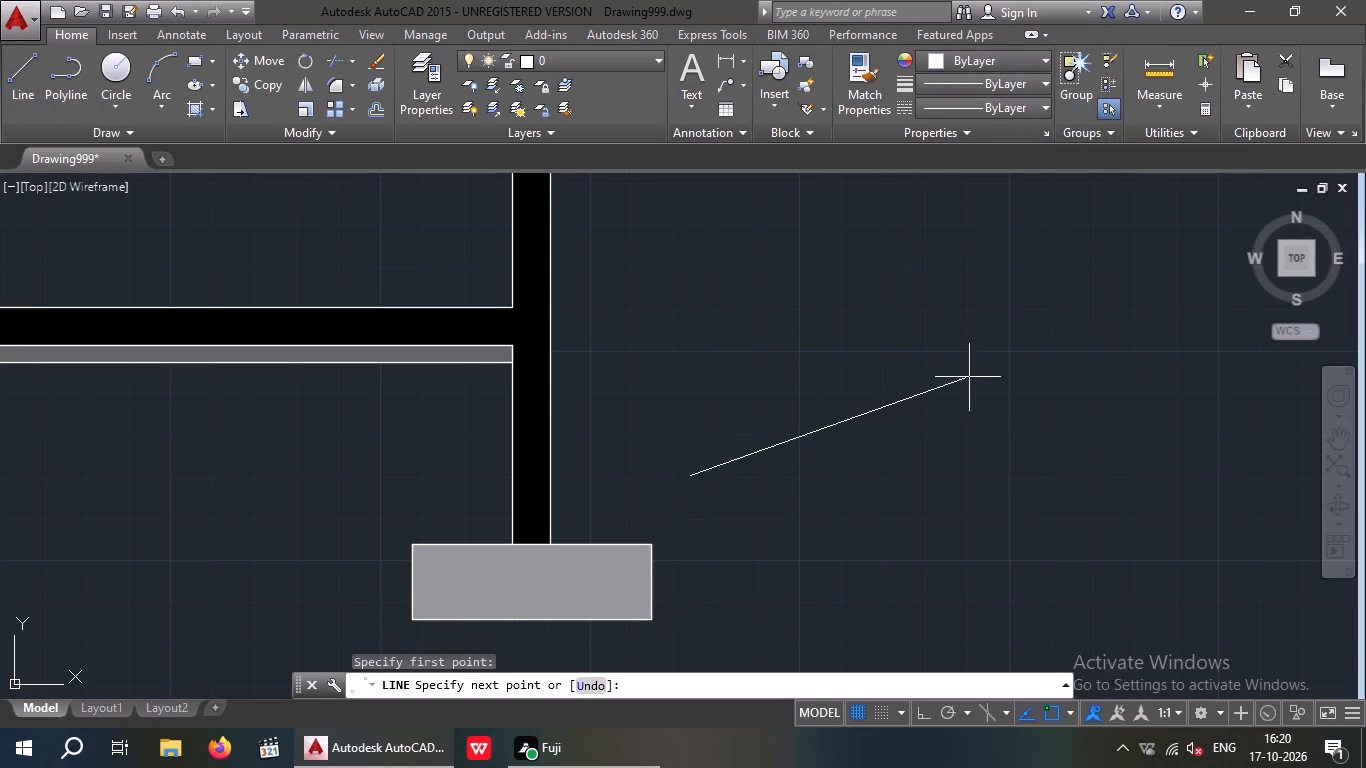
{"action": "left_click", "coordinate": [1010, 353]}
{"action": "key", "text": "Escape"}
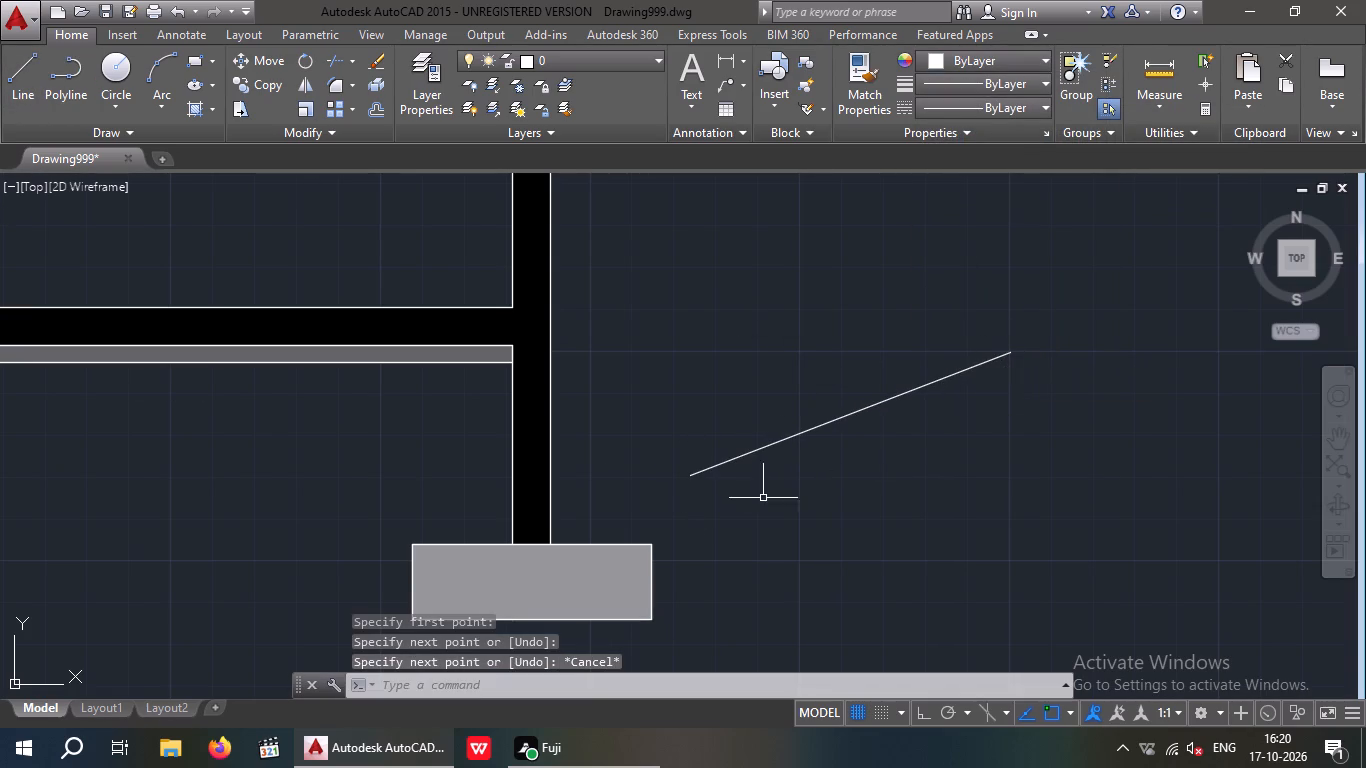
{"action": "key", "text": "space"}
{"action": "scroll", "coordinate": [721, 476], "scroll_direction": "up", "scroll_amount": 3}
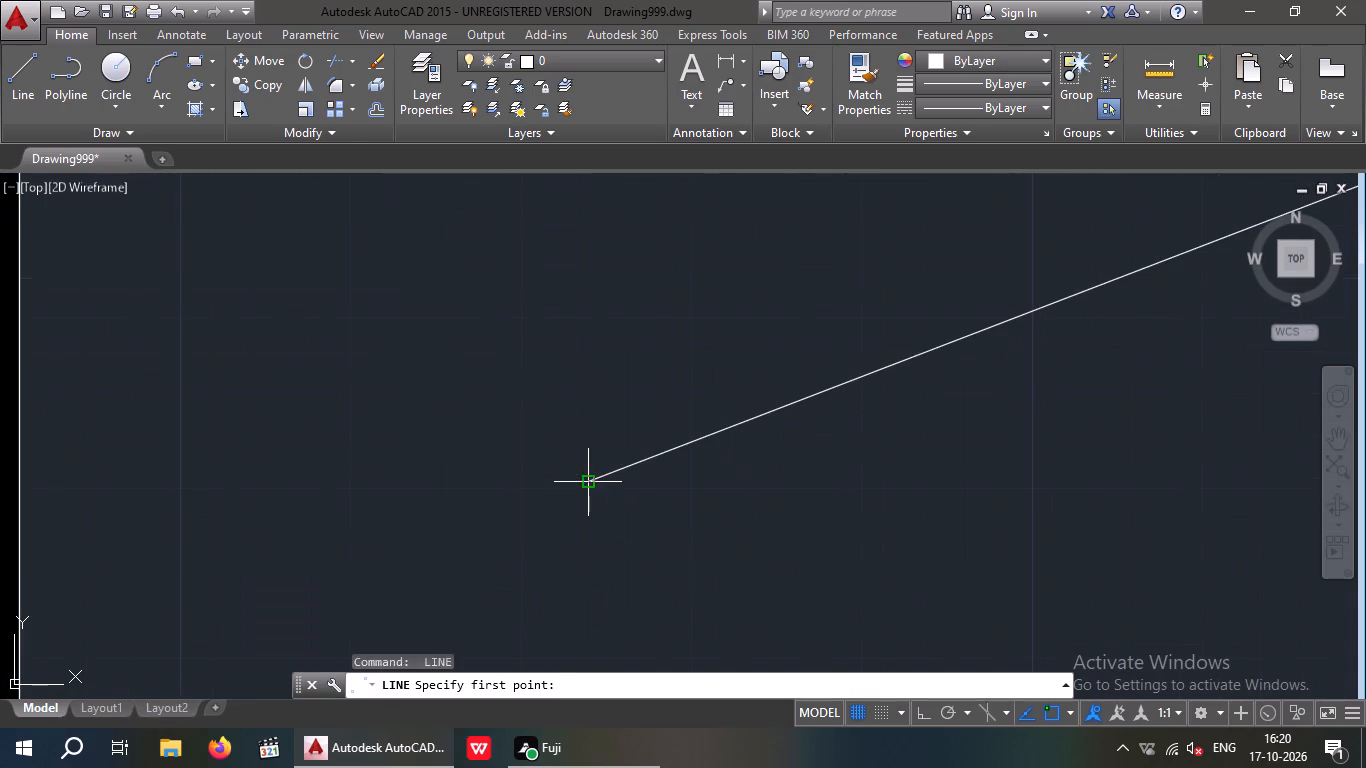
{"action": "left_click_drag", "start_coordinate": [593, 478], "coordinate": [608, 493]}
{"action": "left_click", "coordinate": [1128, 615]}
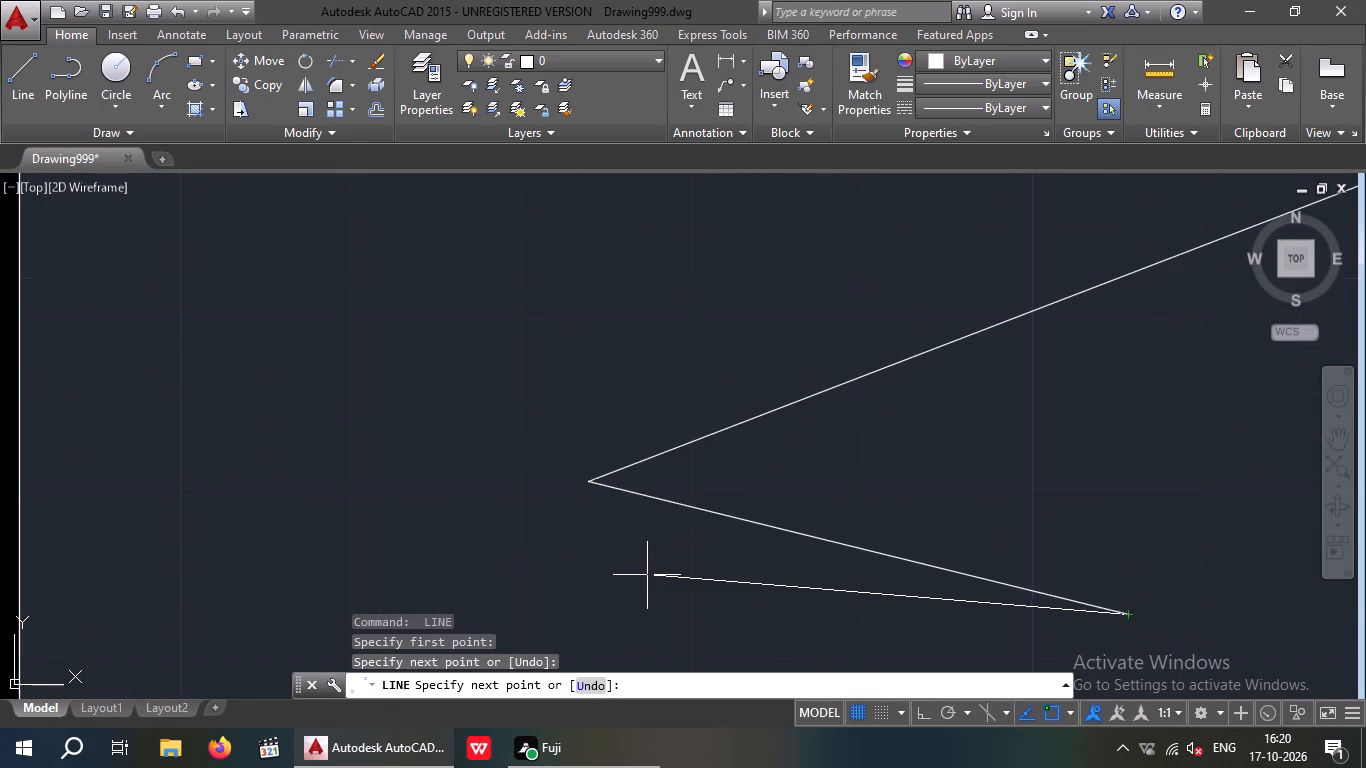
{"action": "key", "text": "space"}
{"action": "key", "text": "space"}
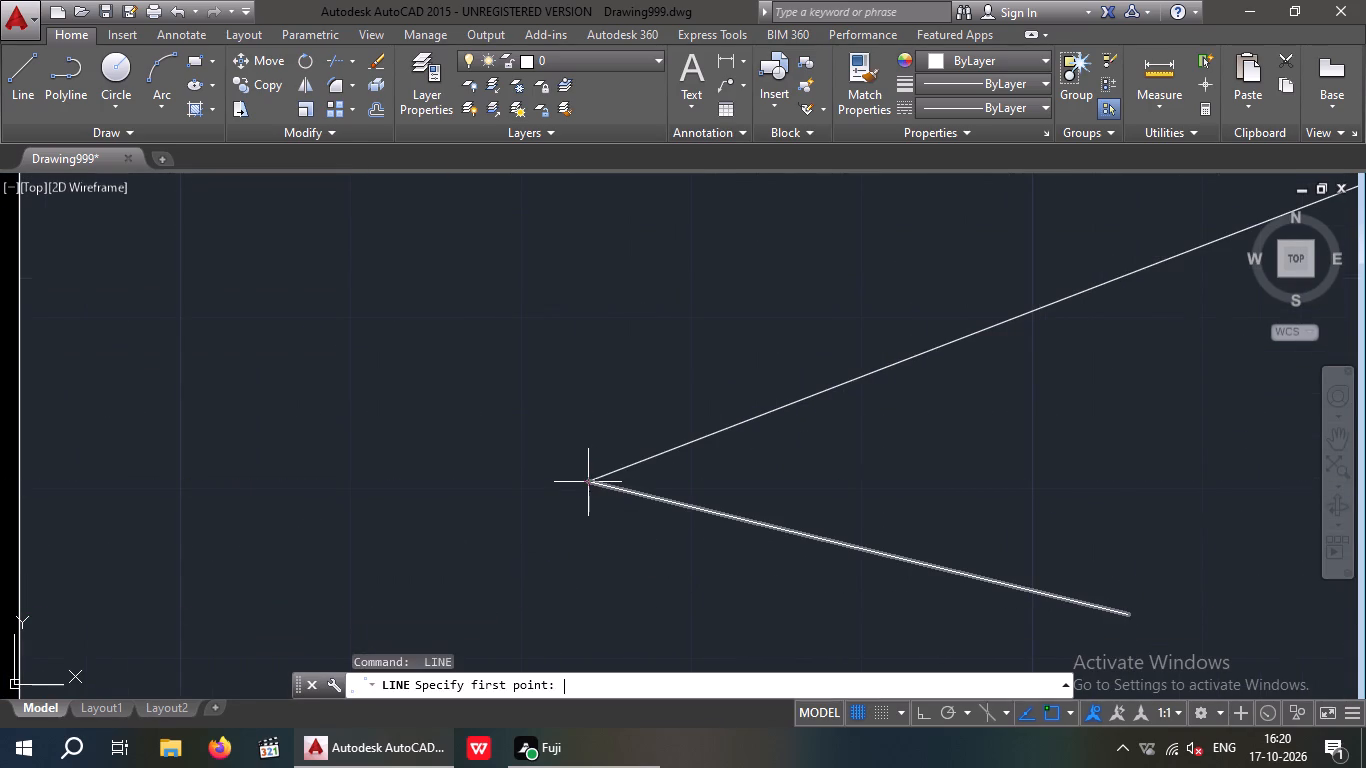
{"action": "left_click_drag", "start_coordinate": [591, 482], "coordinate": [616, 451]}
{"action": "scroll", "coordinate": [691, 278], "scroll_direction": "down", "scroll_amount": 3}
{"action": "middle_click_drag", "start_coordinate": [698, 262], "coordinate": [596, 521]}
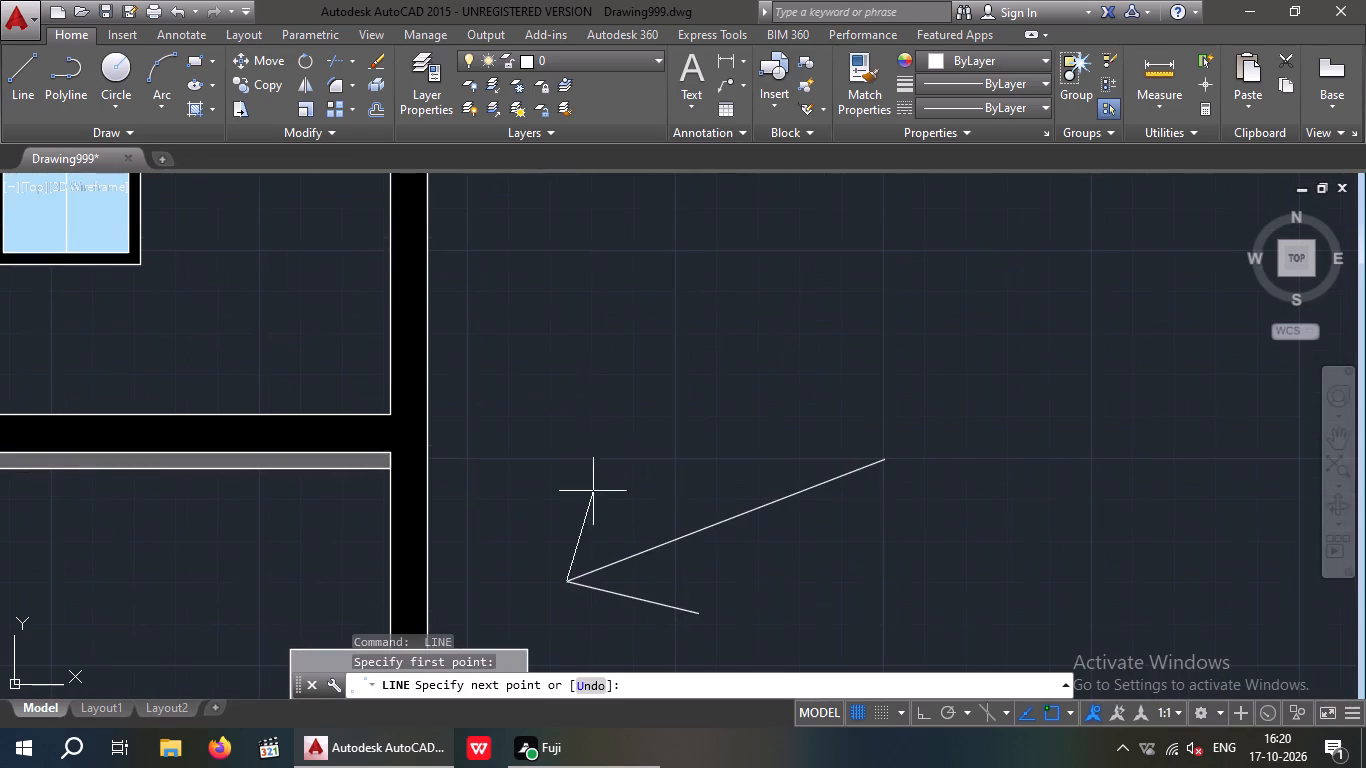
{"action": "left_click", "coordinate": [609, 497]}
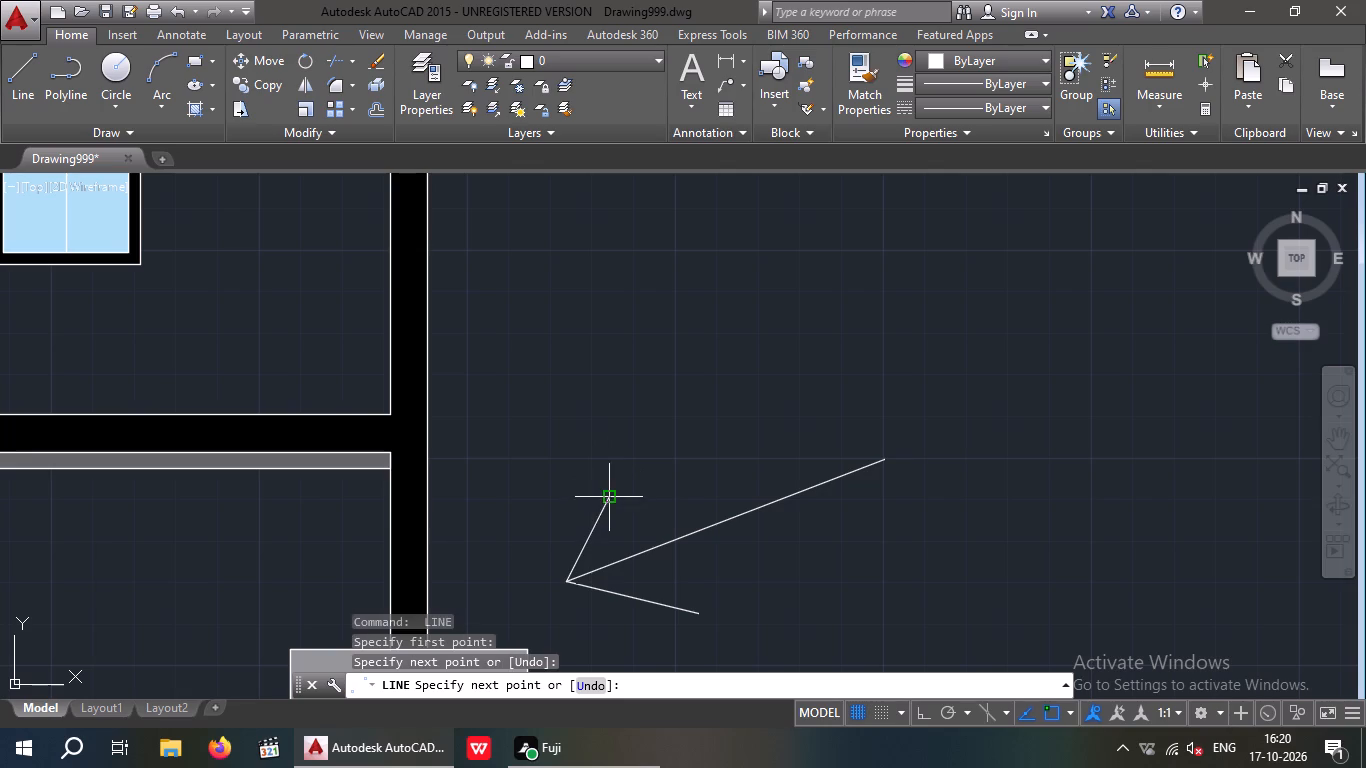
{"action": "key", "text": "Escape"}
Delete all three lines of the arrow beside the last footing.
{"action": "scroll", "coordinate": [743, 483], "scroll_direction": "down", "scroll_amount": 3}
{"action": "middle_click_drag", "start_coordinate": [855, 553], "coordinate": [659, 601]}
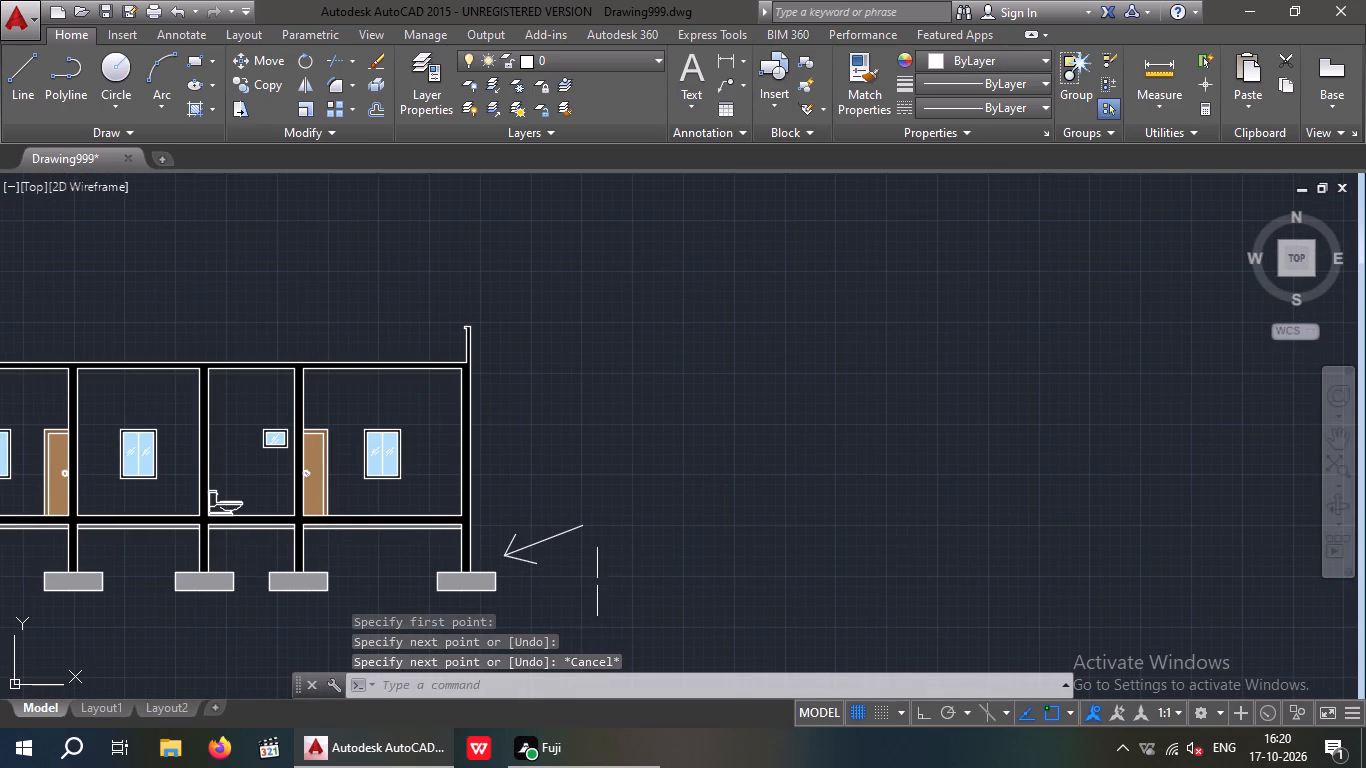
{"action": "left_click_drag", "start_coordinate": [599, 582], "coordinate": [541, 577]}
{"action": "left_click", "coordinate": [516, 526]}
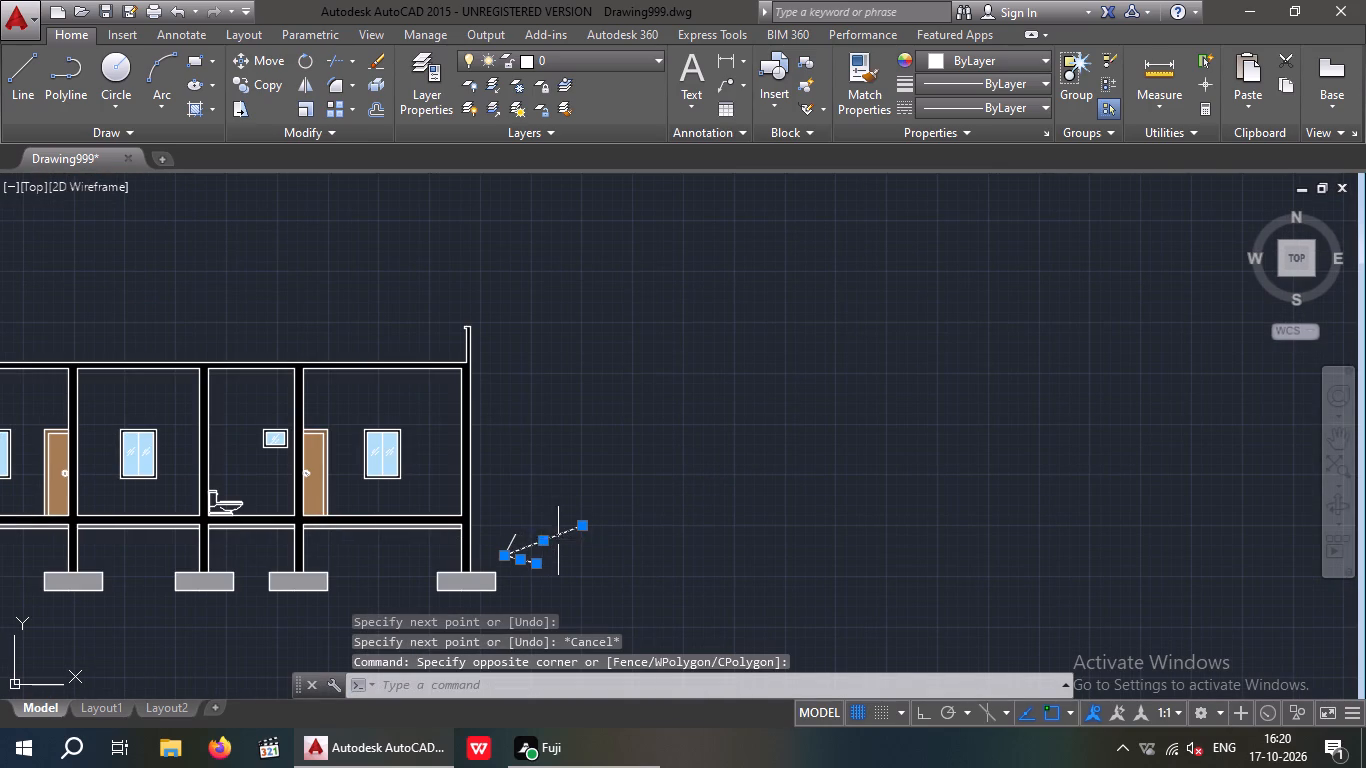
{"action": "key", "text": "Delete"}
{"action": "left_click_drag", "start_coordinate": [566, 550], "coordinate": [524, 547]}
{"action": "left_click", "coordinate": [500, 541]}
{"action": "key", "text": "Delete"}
Add the multiline text FOUNDATION at 8" height in Arial, just above and beside the section's last footing.
{"action": "scroll", "coordinate": [554, 539], "scroll_direction": "down", "scroll_amount": 1}
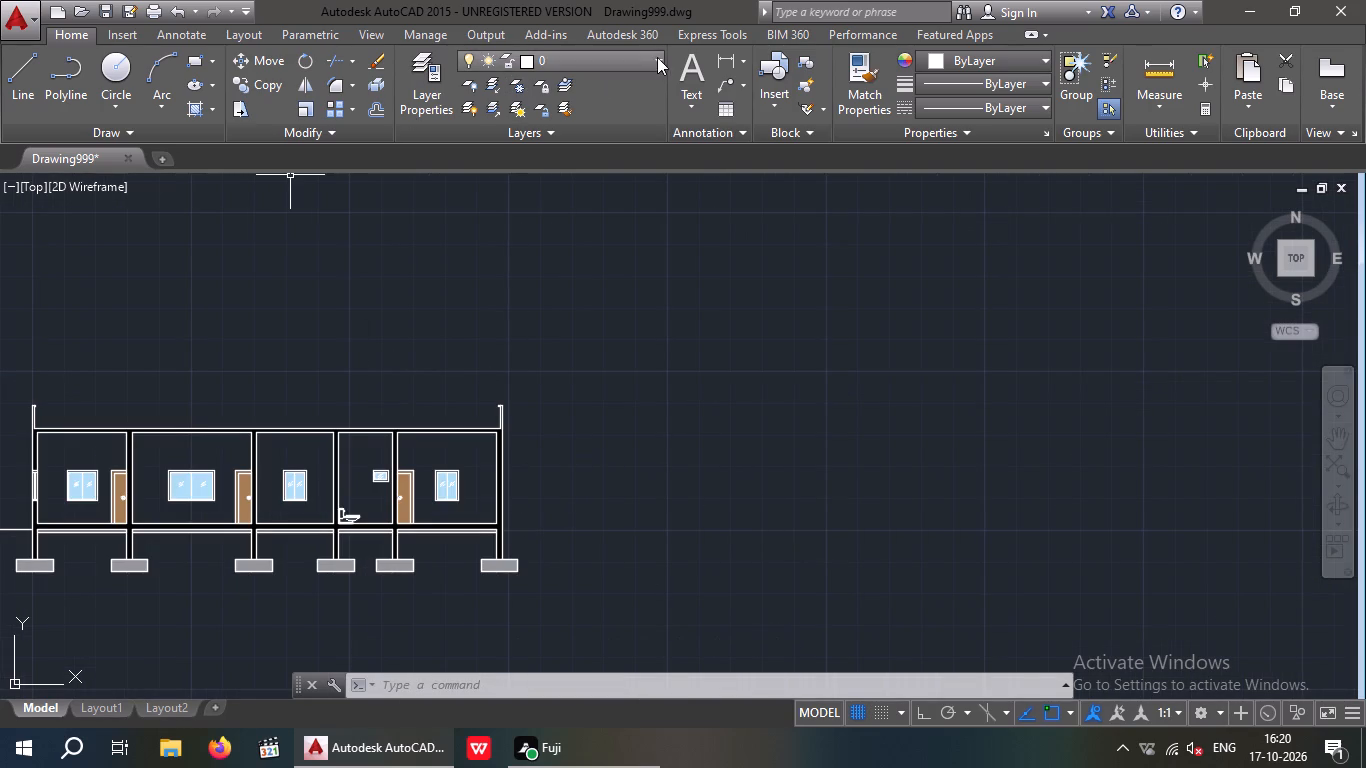
{"action": "left_click", "coordinate": [695, 73]}
{"action": "scroll", "coordinate": [551, 565], "scroll_direction": "up", "scroll_amount": 2}
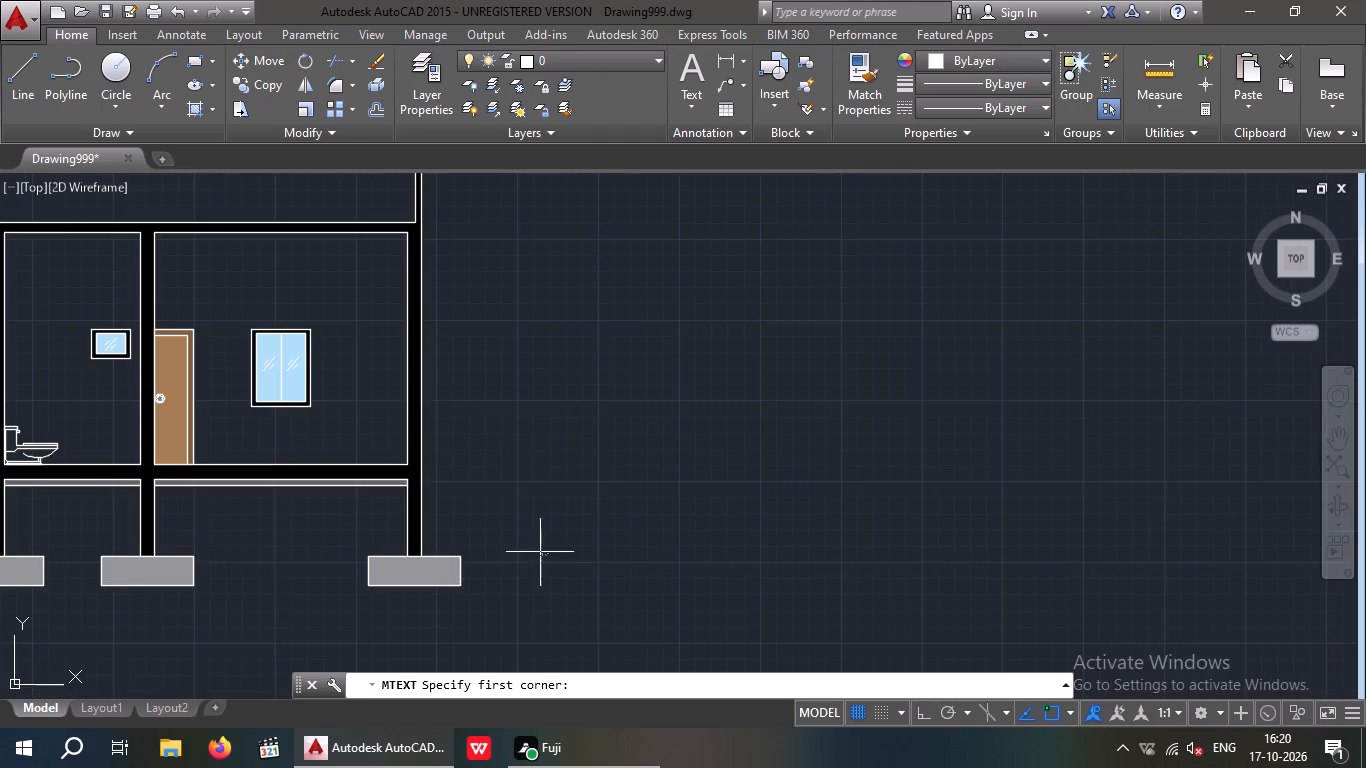
{"action": "middle_click_drag", "start_coordinate": [541, 551], "coordinate": [629, 513]}
{"action": "left_click_drag", "start_coordinate": [556, 473], "coordinate": [624, 485]}
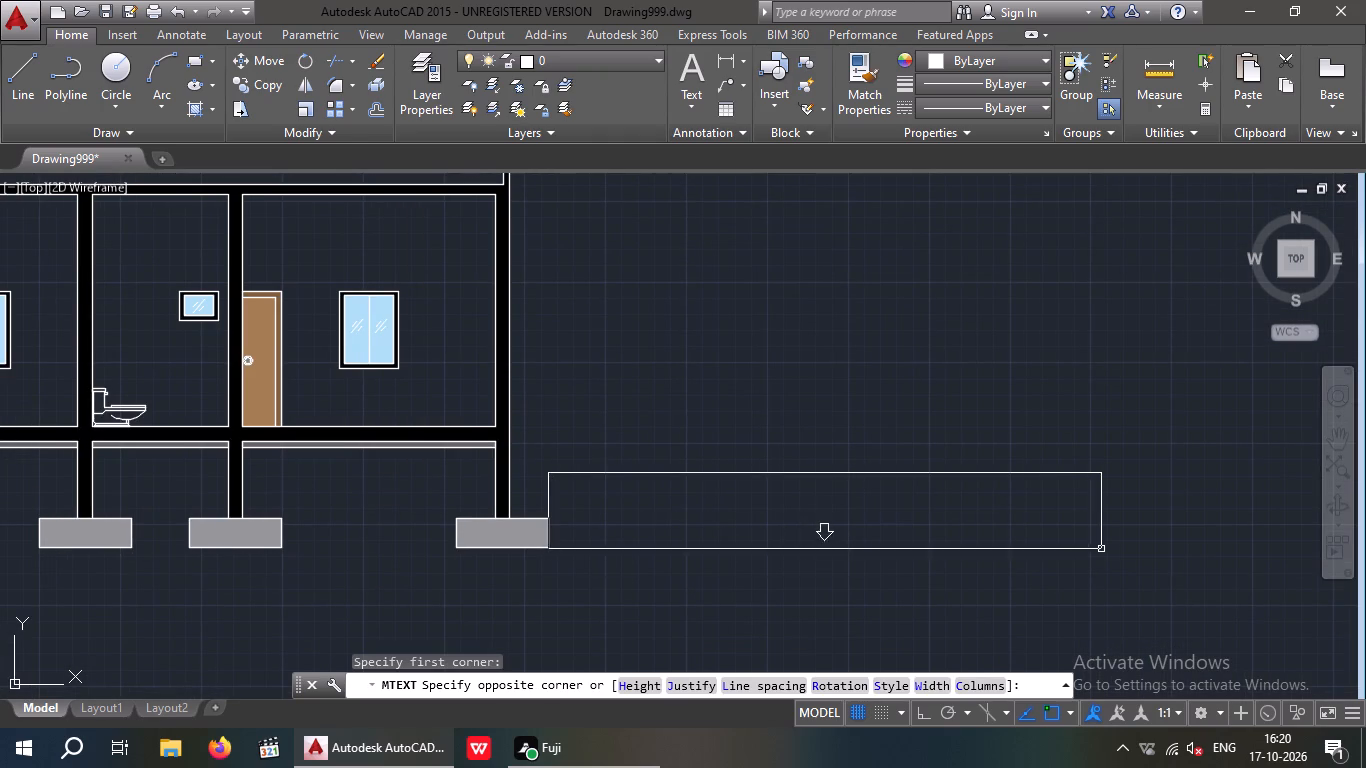
{"action": "left_click", "coordinate": [1103, 544]}
{"action": "left_click", "coordinate": [247, 82]}
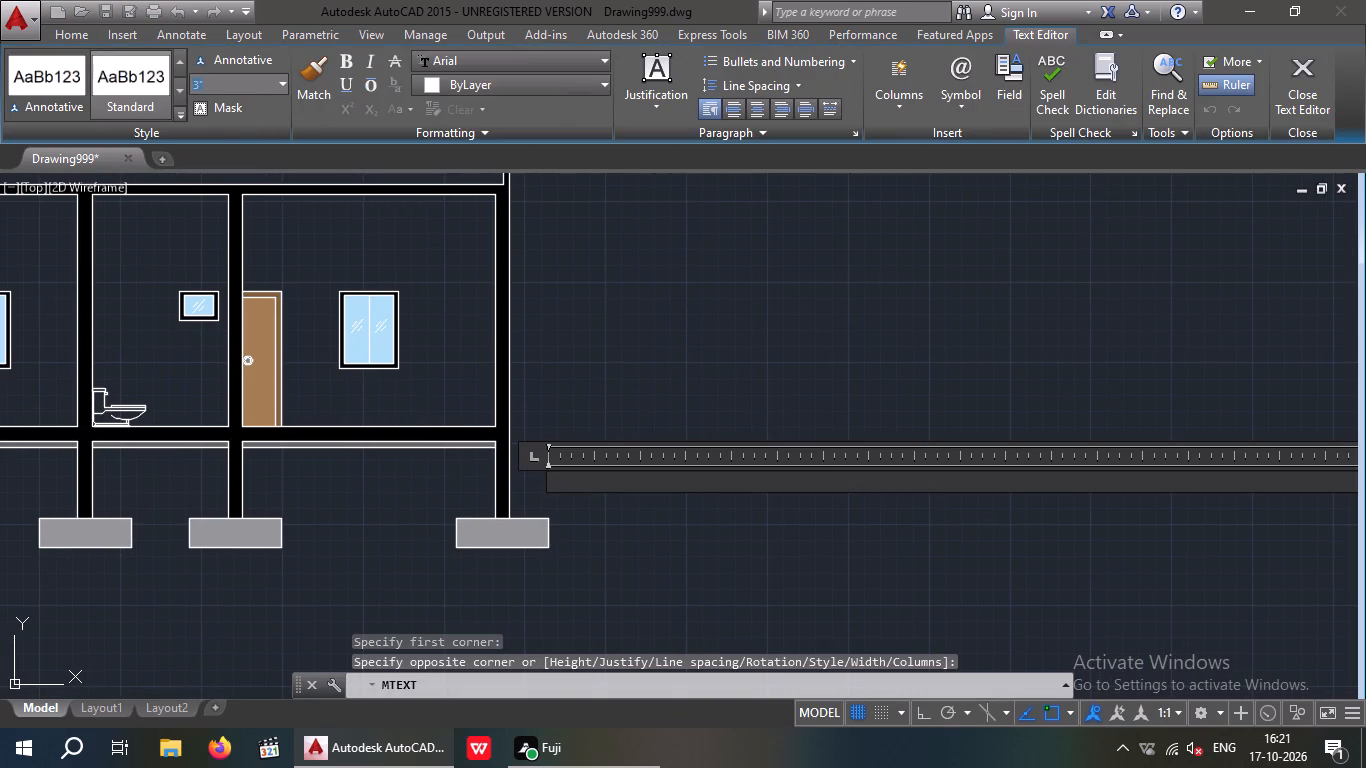
{"action": "type", "text": "8\""}
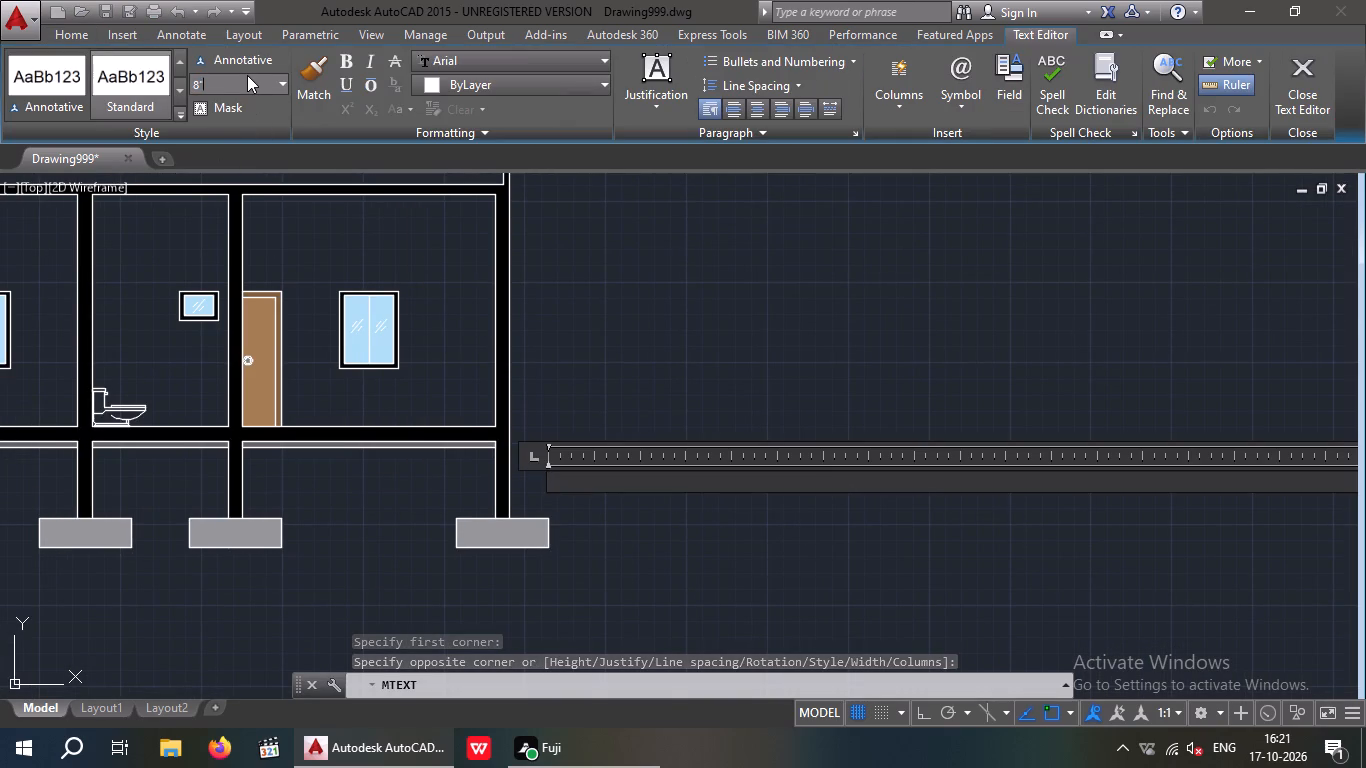
{"action": "key", "text": "Return"}
{"action": "type", "text": "FOUNDATION"}
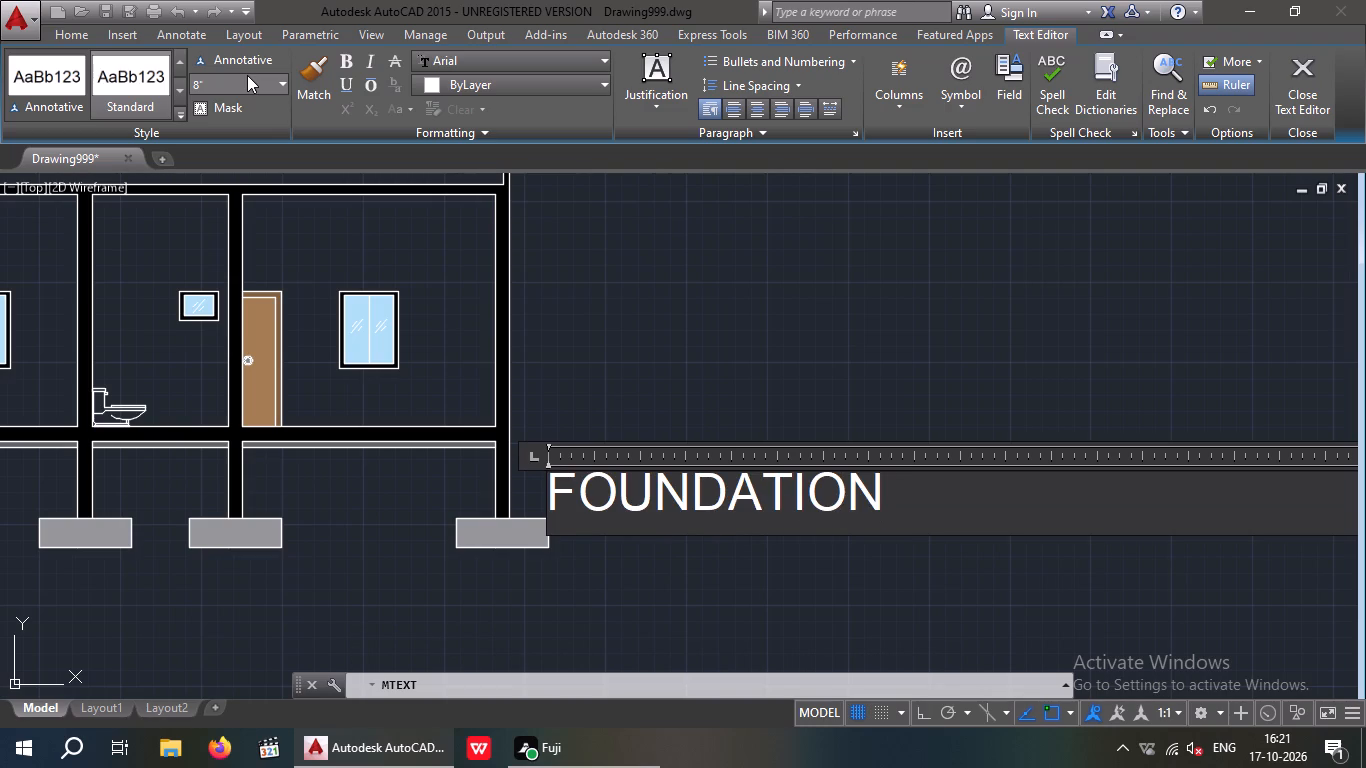
{"action": "left_click", "coordinate": [712, 333]}
Move the FOUNDATION text closer to the end wall so it sits just above the last footing's outer end.
{"action": "scroll", "coordinate": [714, 345], "scroll_direction": "down", "scroll_amount": 1}
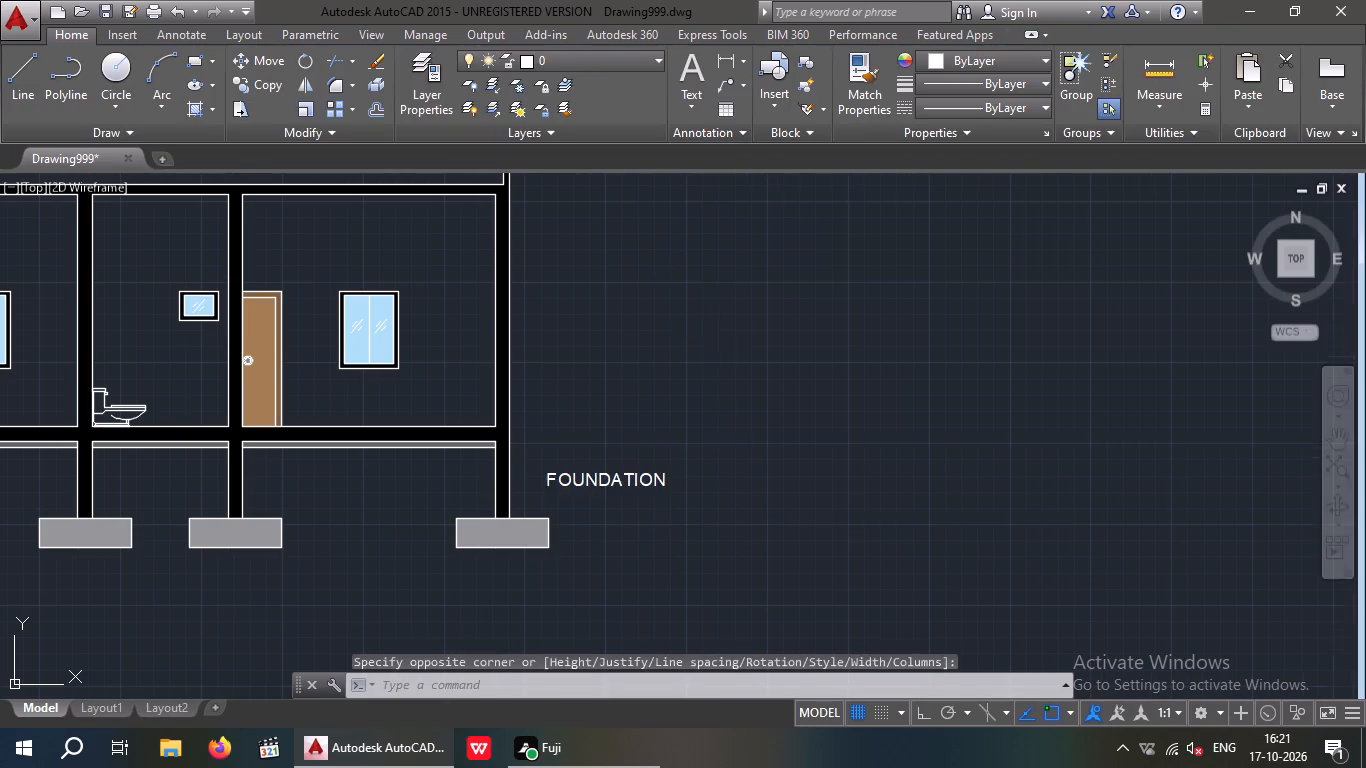
{"action": "scroll", "coordinate": [714, 345], "scroll_direction": "down", "scroll_amount": 1}
{"action": "scroll", "coordinate": [709, 397], "scroll_direction": "up", "scroll_amount": 4}
{"action": "left_click_drag", "start_coordinate": [664, 346], "coordinate": [602, 428]}
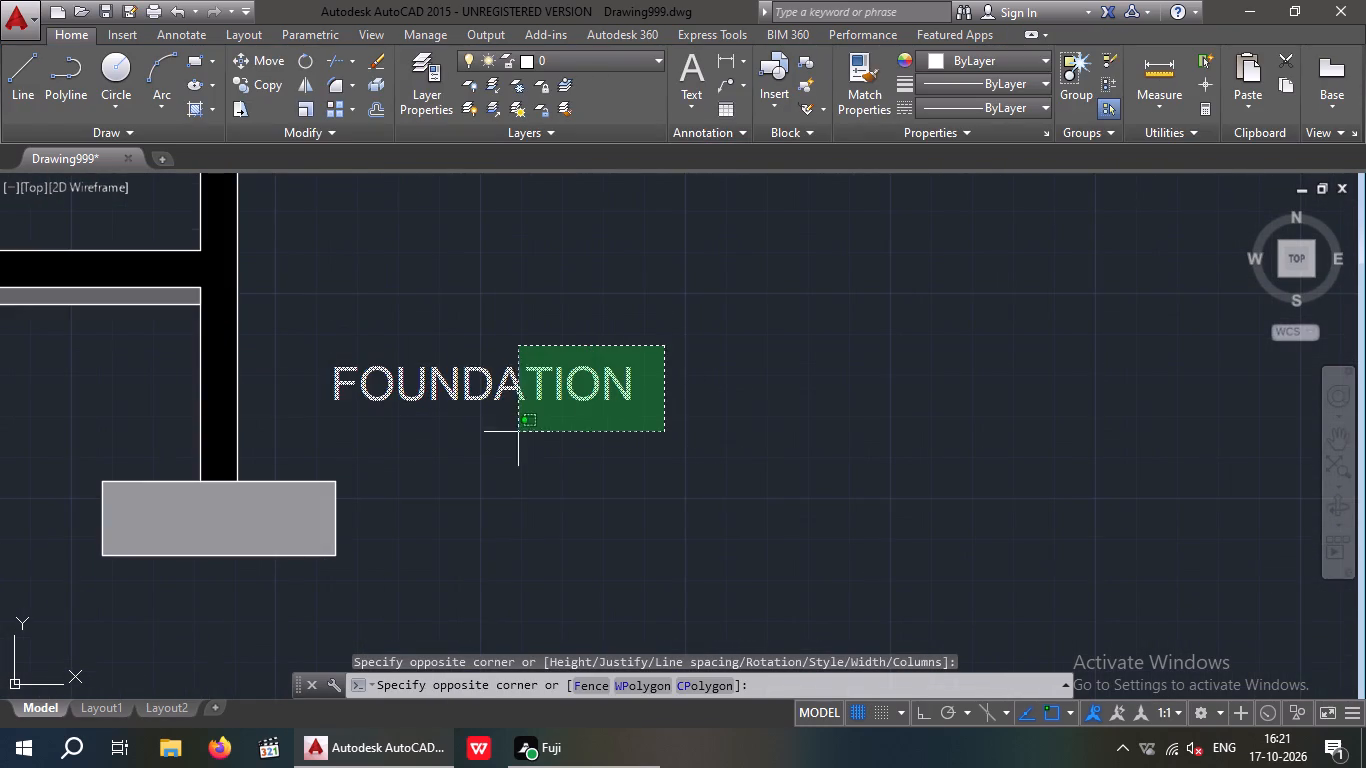
{"action": "left_click", "coordinate": [331, 429]}
{"action": "left_click", "coordinate": [291, 60]}
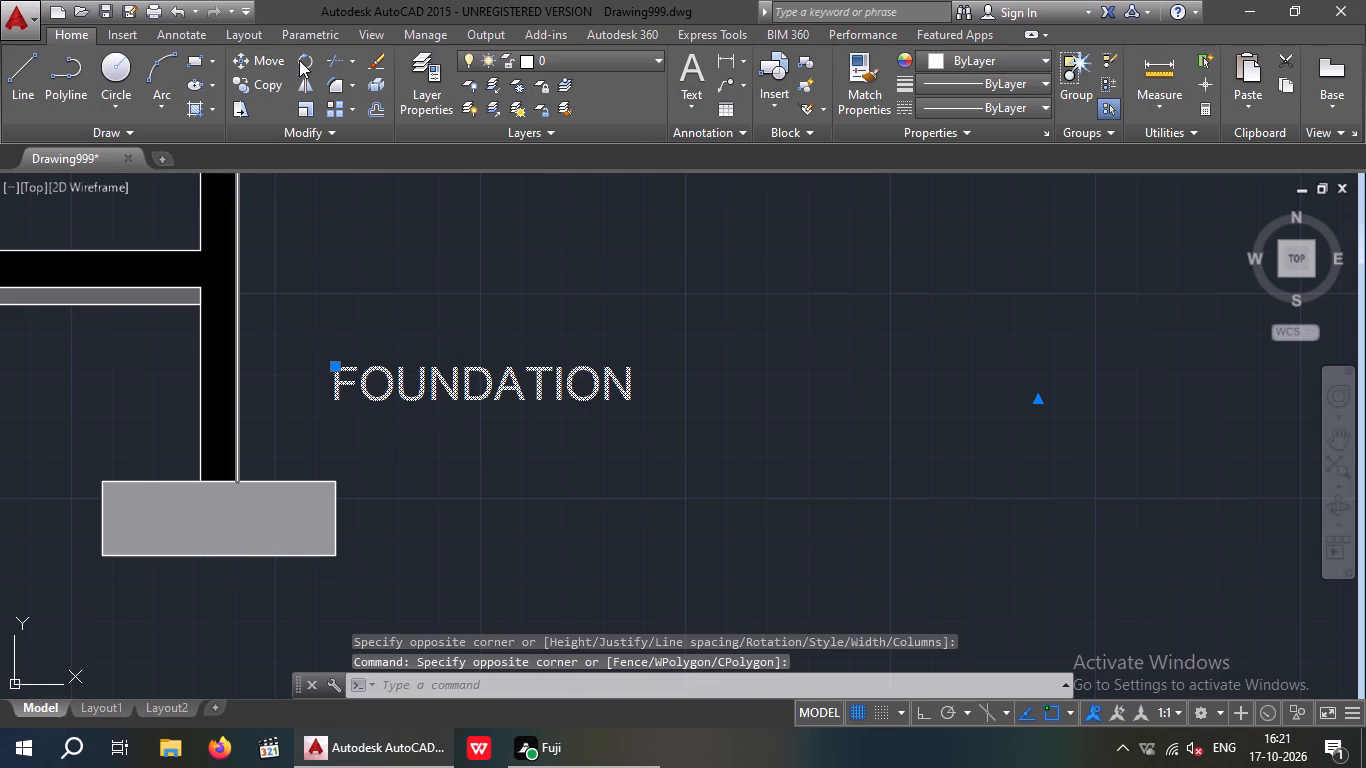
{"action": "left_click", "coordinate": [274, 54]}
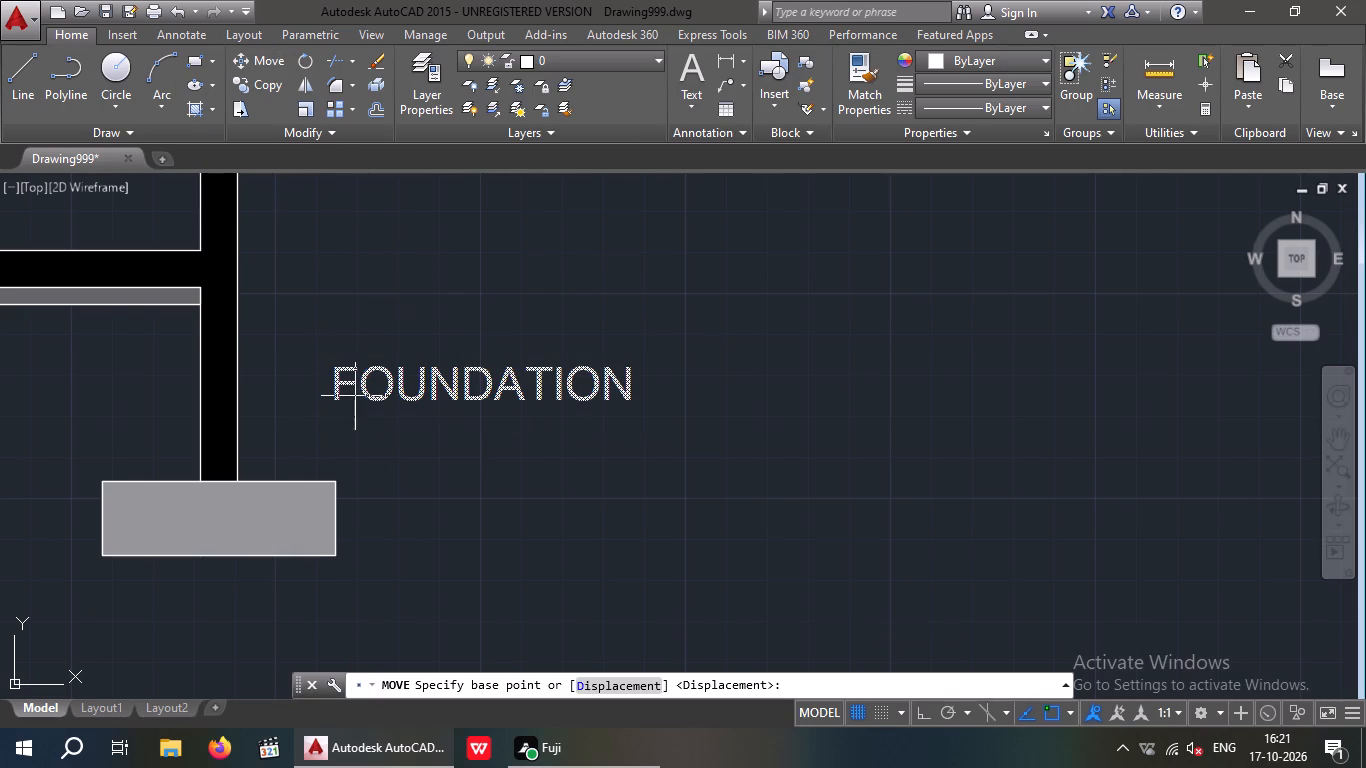
{"action": "scroll", "coordinate": [326, 415], "scroll_direction": "up", "scroll_amount": 2}
{"action": "left_click_drag", "start_coordinate": [352, 373], "coordinate": [353, 387]}
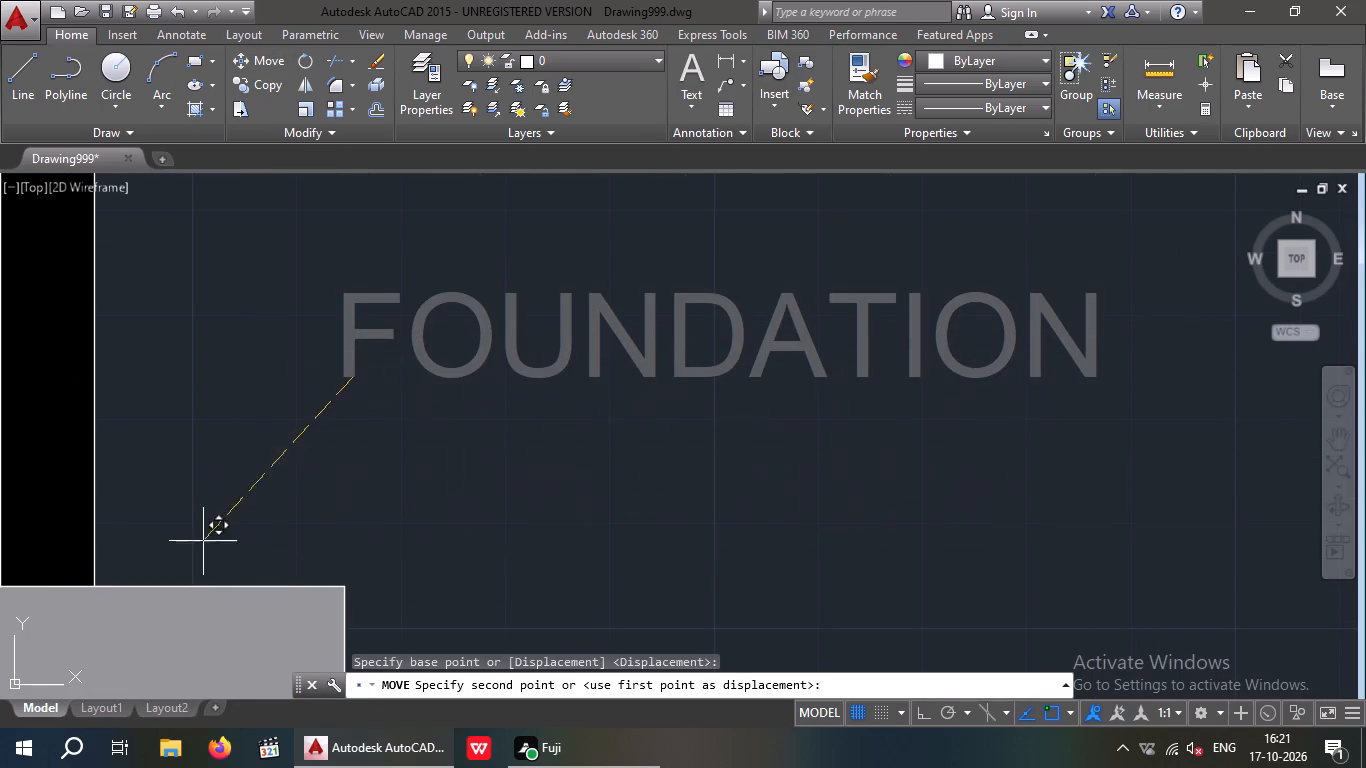
{"action": "left_click", "coordinate": [200, 520]}
Add the multiline text PLINTH LEVEL at 7" height outside the end wall, level with the plinth and above the FOUNDATION label.
{"action": "scroll", "coordinate": [375, 438], "scroll_direction": "down", "scroll_amount": 3}
{"action": "scroll", "coordinate": [724, 356], "scroll_direction": "down", "scroll_amount": 2}
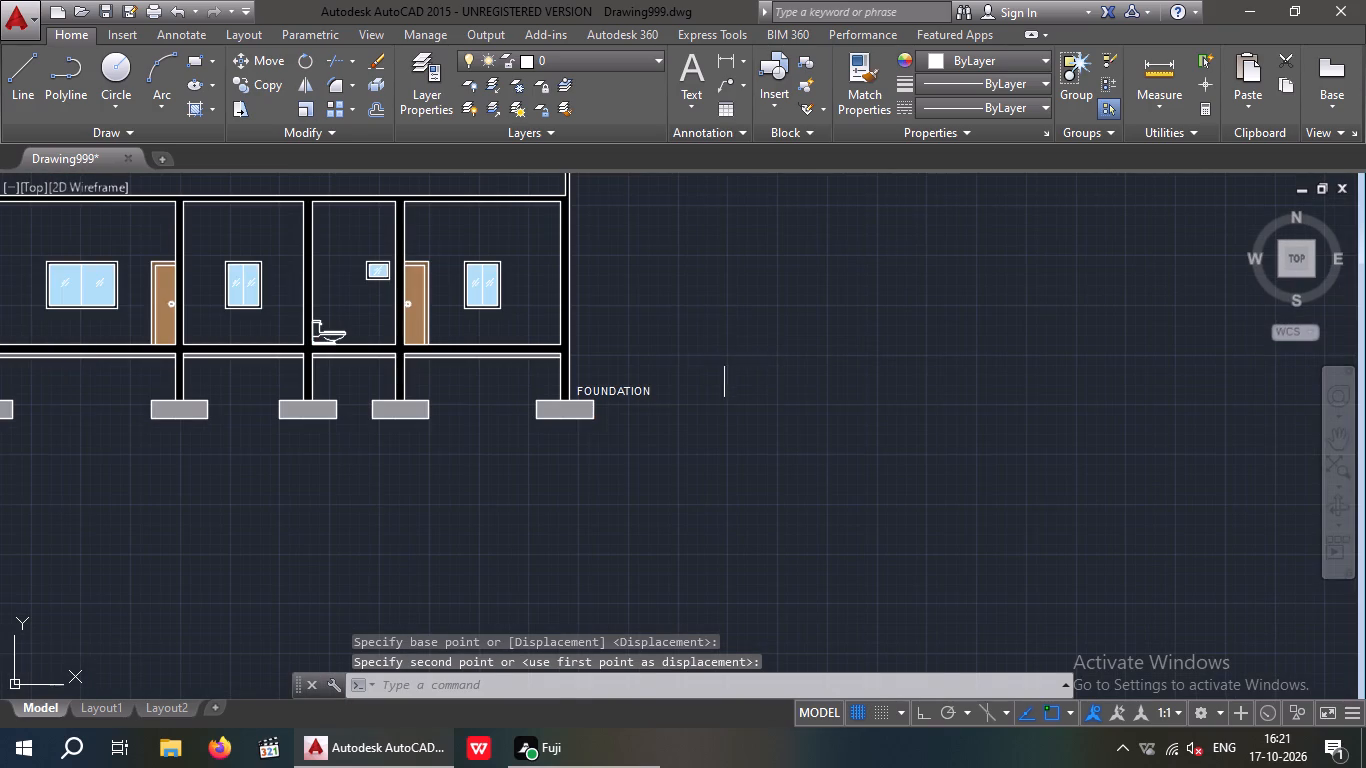
{"action": "middle_click_drag", "start_coordinate": [662, 362], "coordinate": [777, 362]}
{"action": "scroll", "coordinate": [682, 345], "scroll_direction": "up", "scroll_amount": 3}
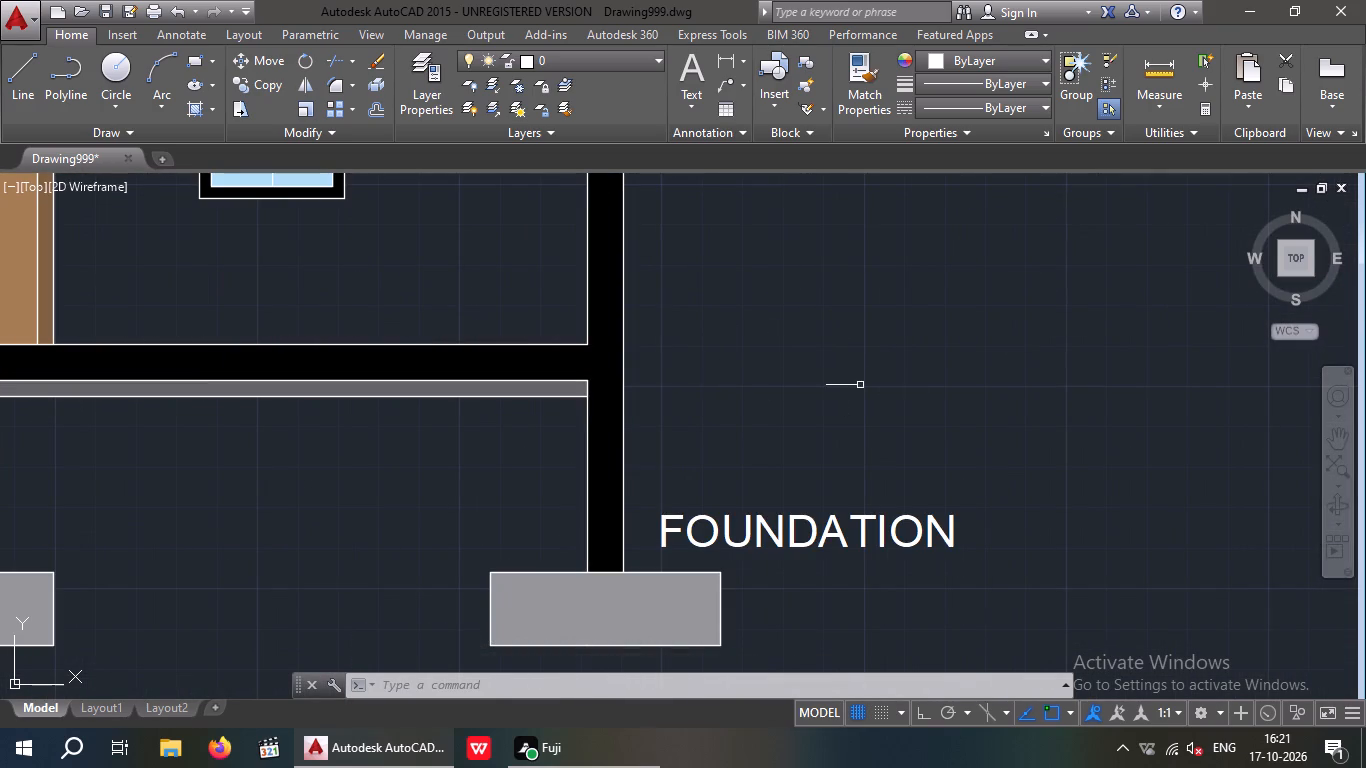
{"action": "left_click_drag", "start_coordinate": [691, 64], "coordinate": [711, 68]}
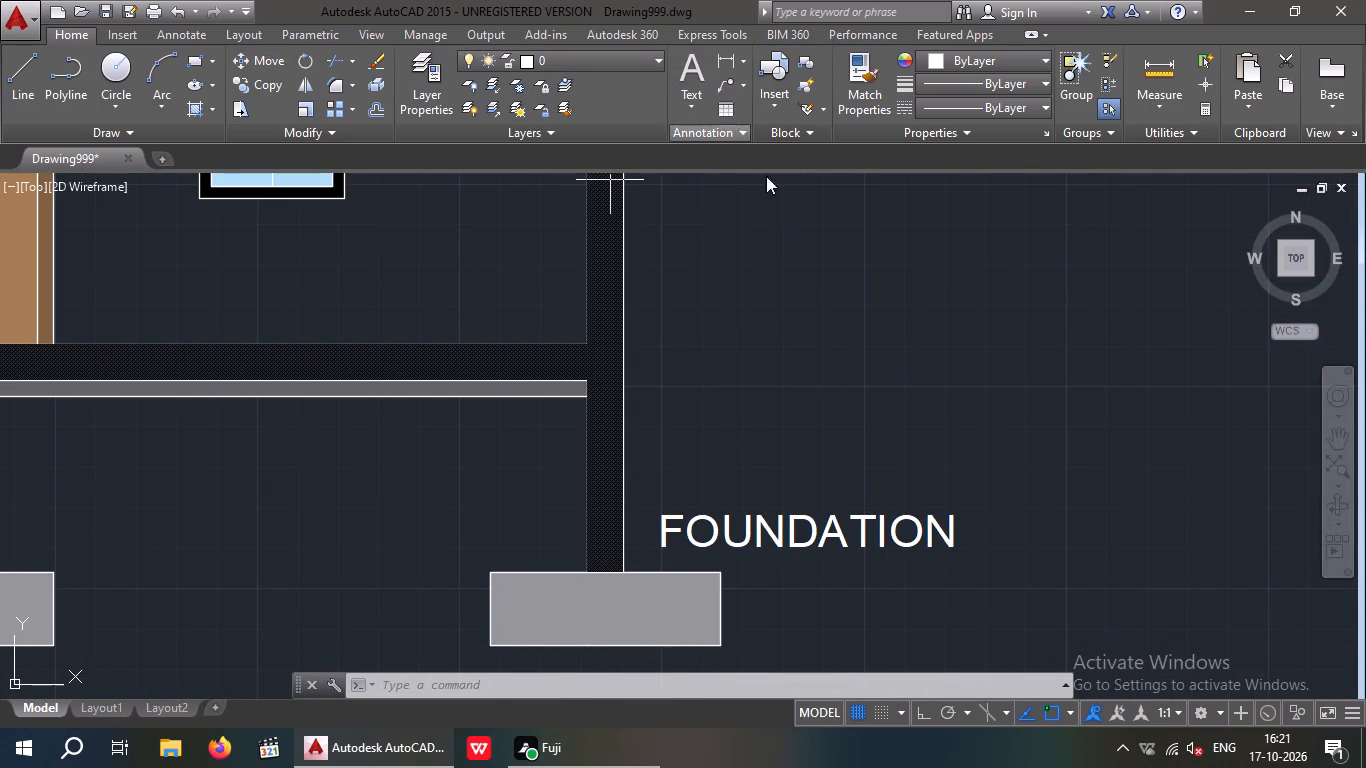
{"action": "left_click_drag", "start_coordinate": [655, 341], "coordinate": [686, 350]}
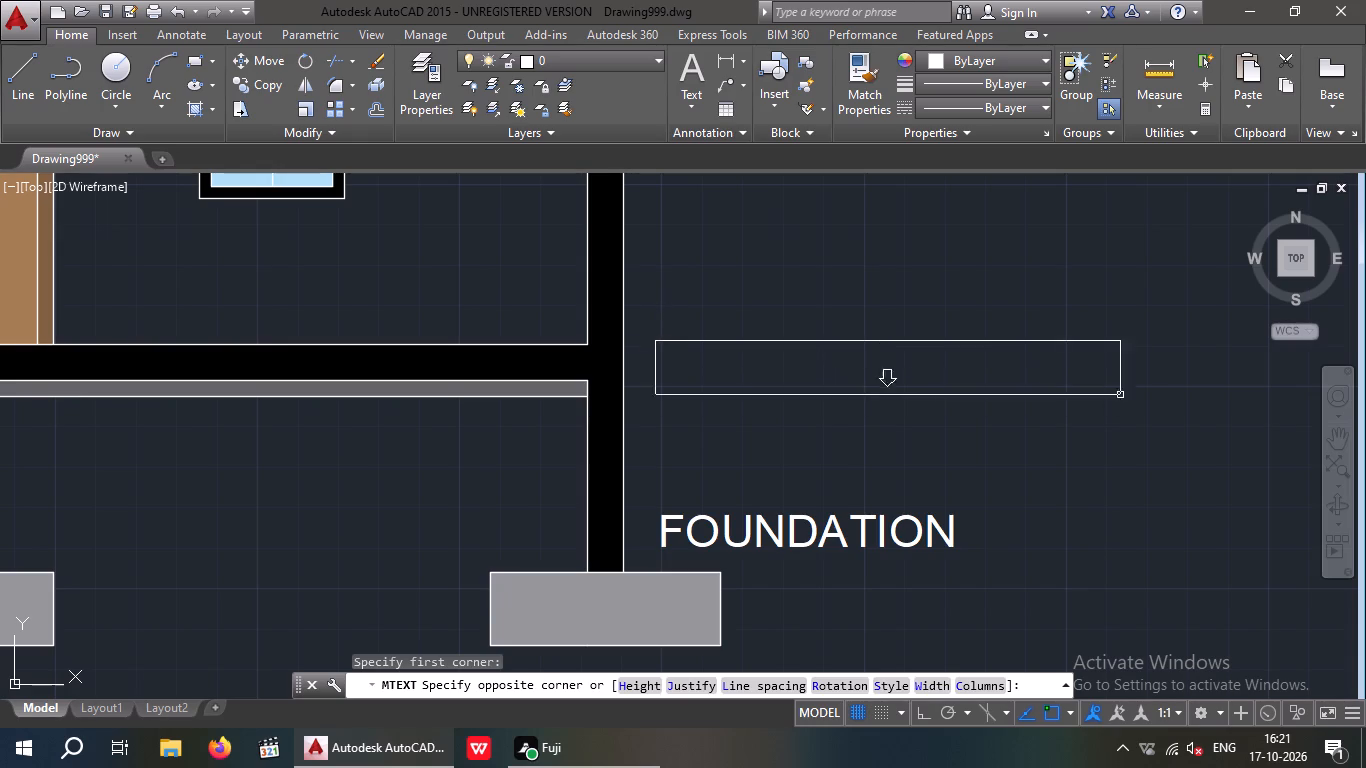
{"action": "left_click", "coordinate": [1259, 396]}
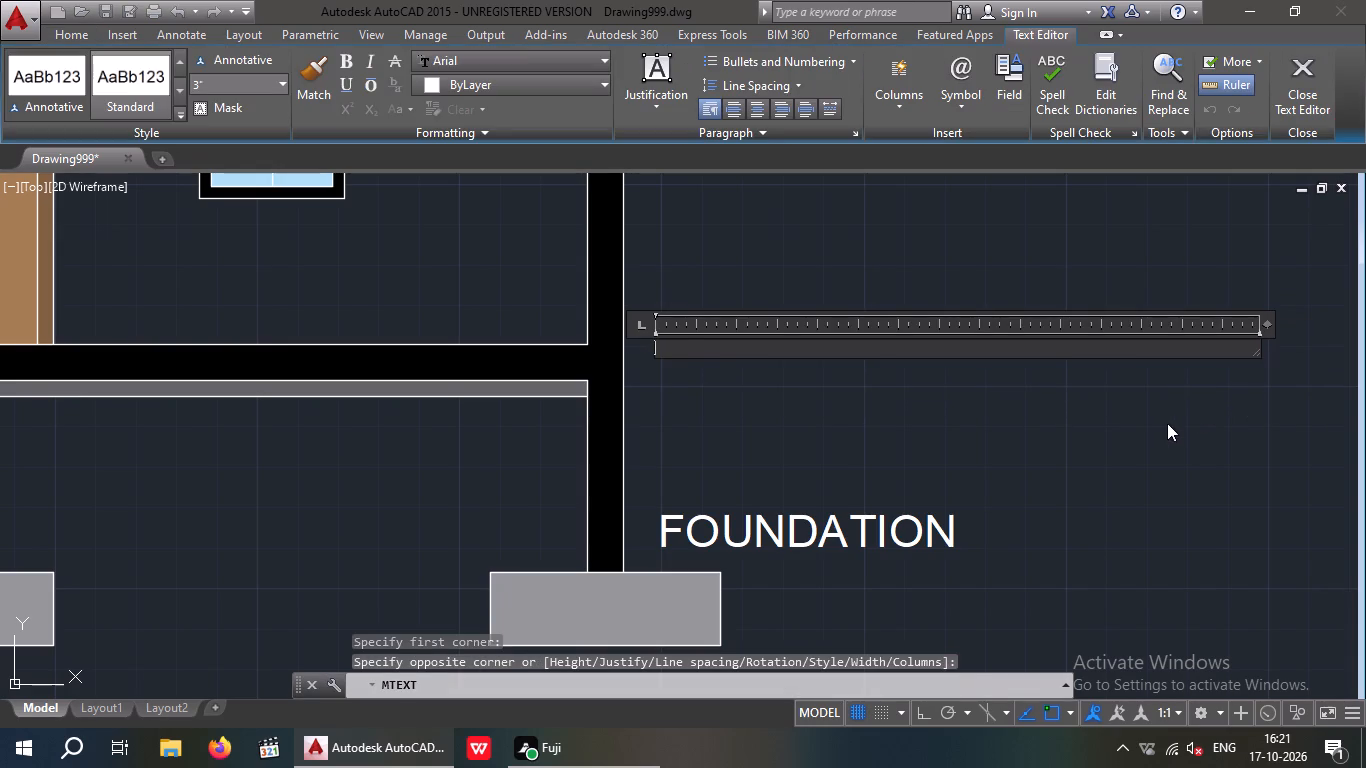
{"action": "left_click", "coordinate": [234, 86]}
{"action": "type", "text": "7\""}
{"action": "key", "text": "Return"}
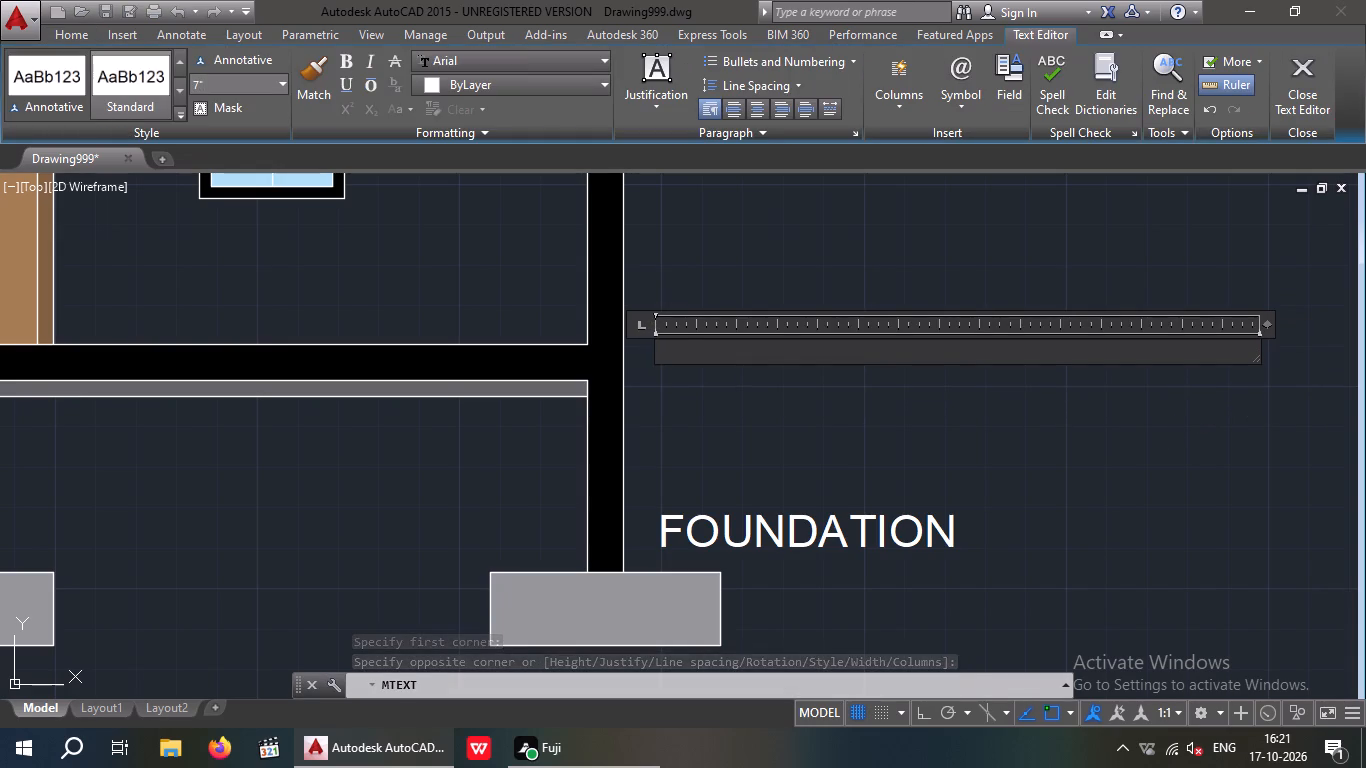
{"action": "type", "text": "PLINTH"}
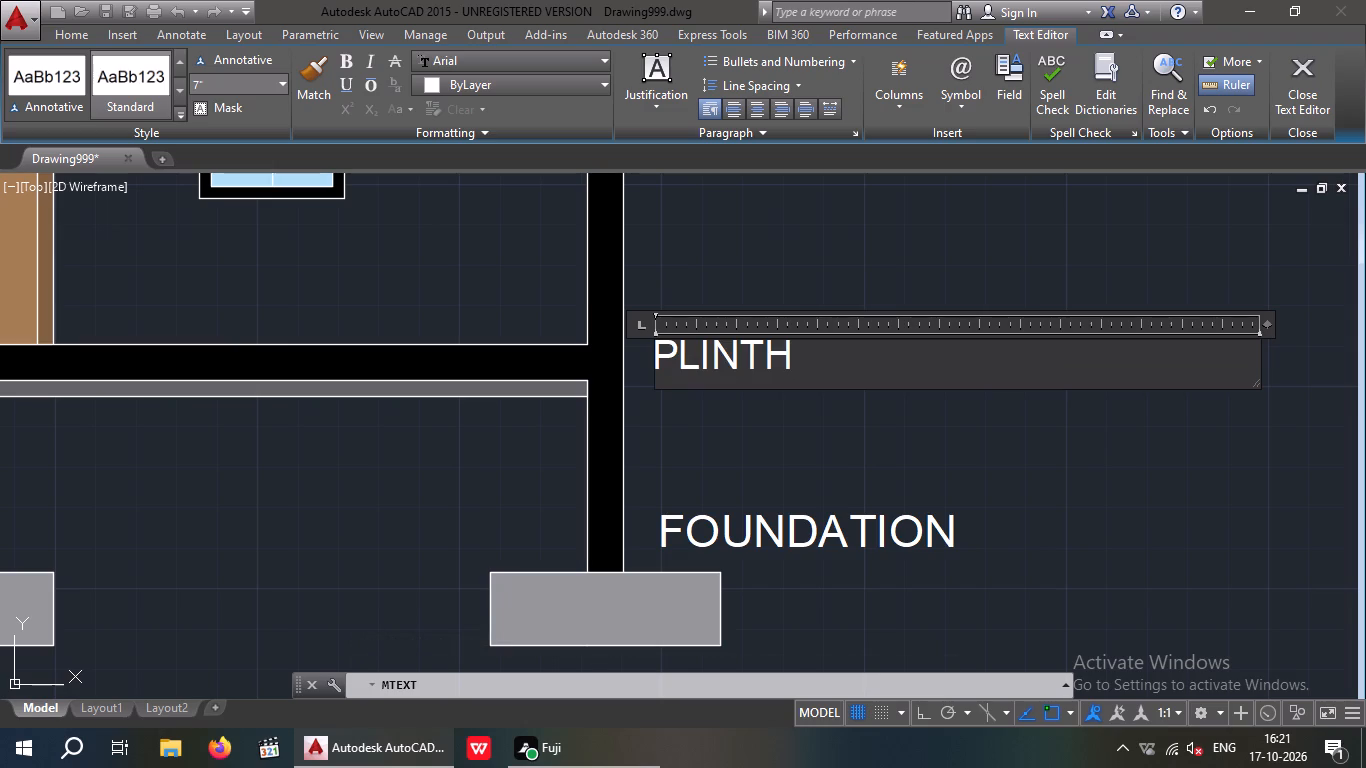
{"action": "key", "text": "space"}
{"action": "key", "text": "l"}
{"action": "type", "text": "EVEL"}
{"action": "left_click", "coordinate": [718, 458]}
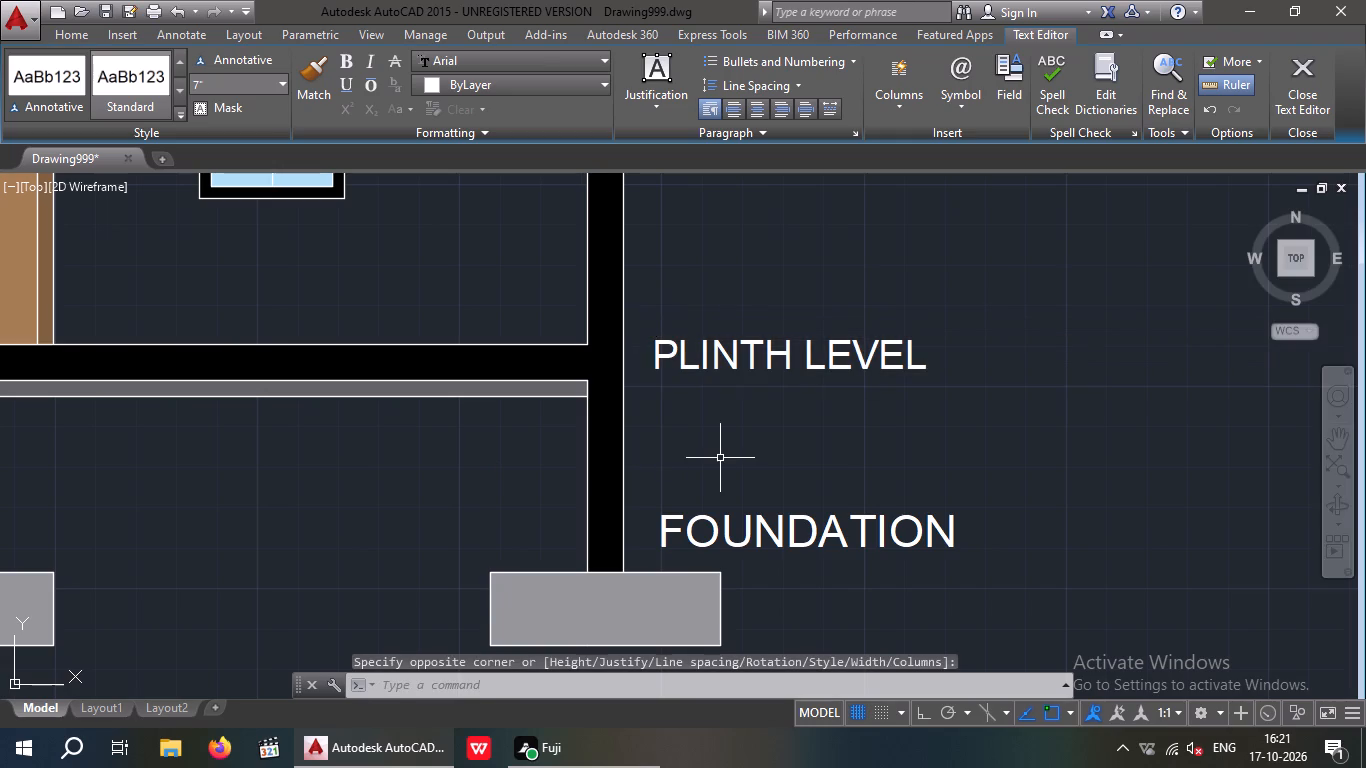
Add the multiline text FLOOR LEVEL at 7" height outside the end wall, beside the window and above the PLINTH LEVEL label.
{"action": "scroll", "coordinate": [841, 382], "scroll_direction": "down", "scroll_amount": 2}
{"action": "middle_click_drag", "start_coordinate": [845, 409], "coordinate": [815, 455]}
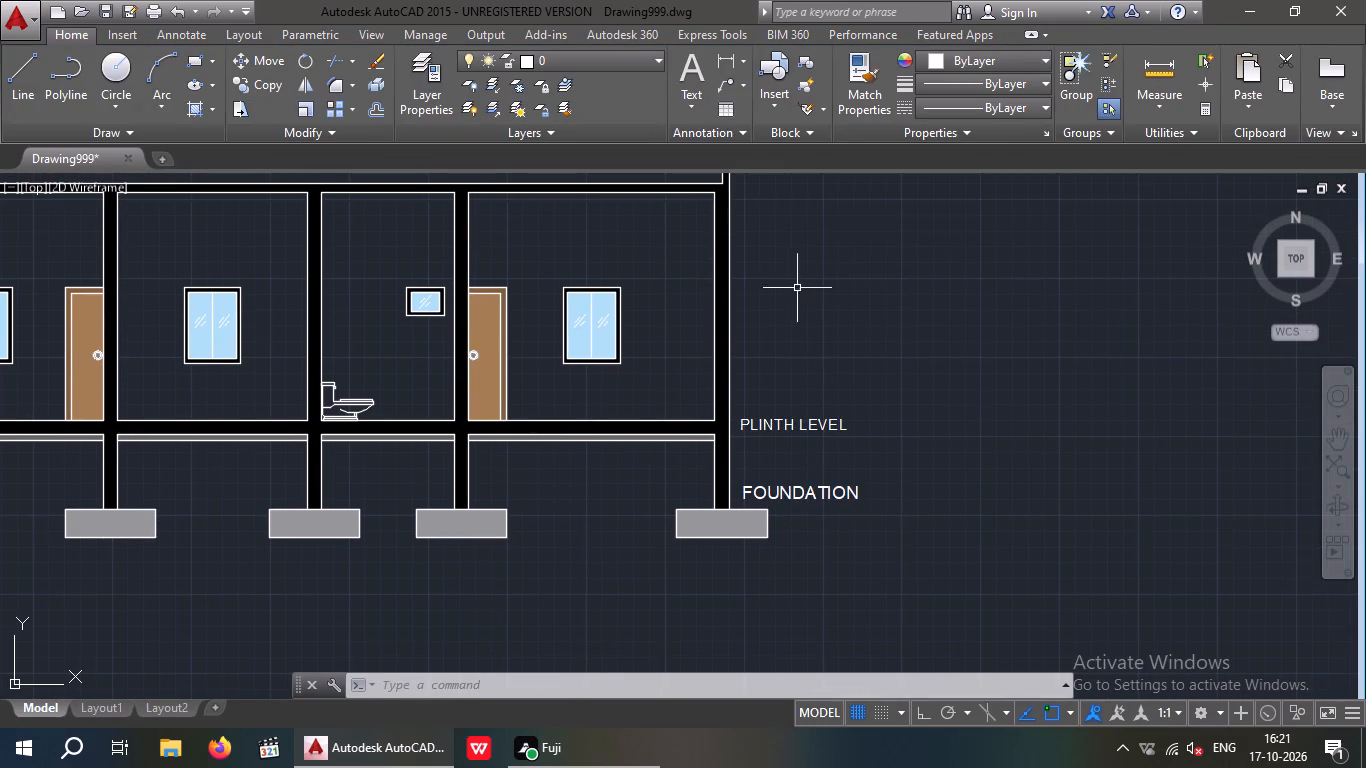
{"action": "left_click", "coordinate": [689, 68]}
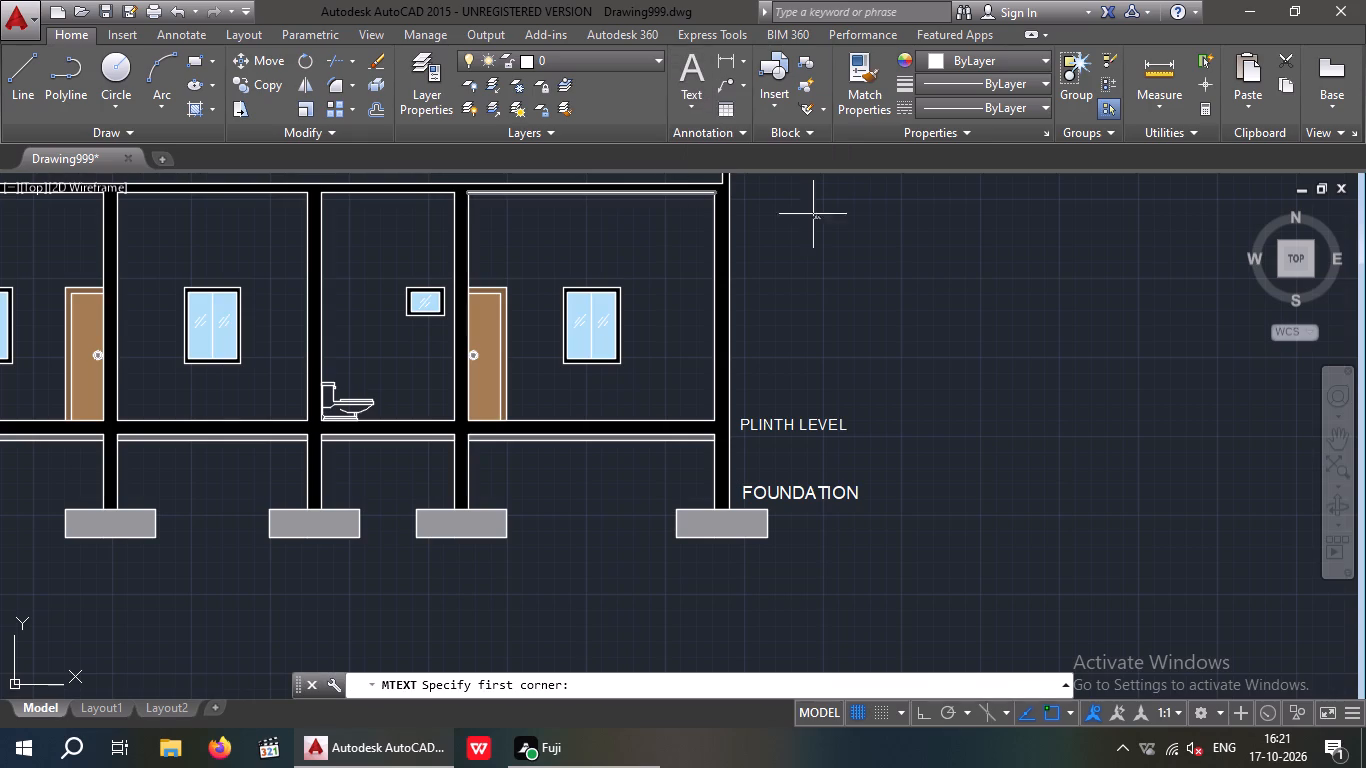
{"action": "left_click", "coordinate": [753, 303]}
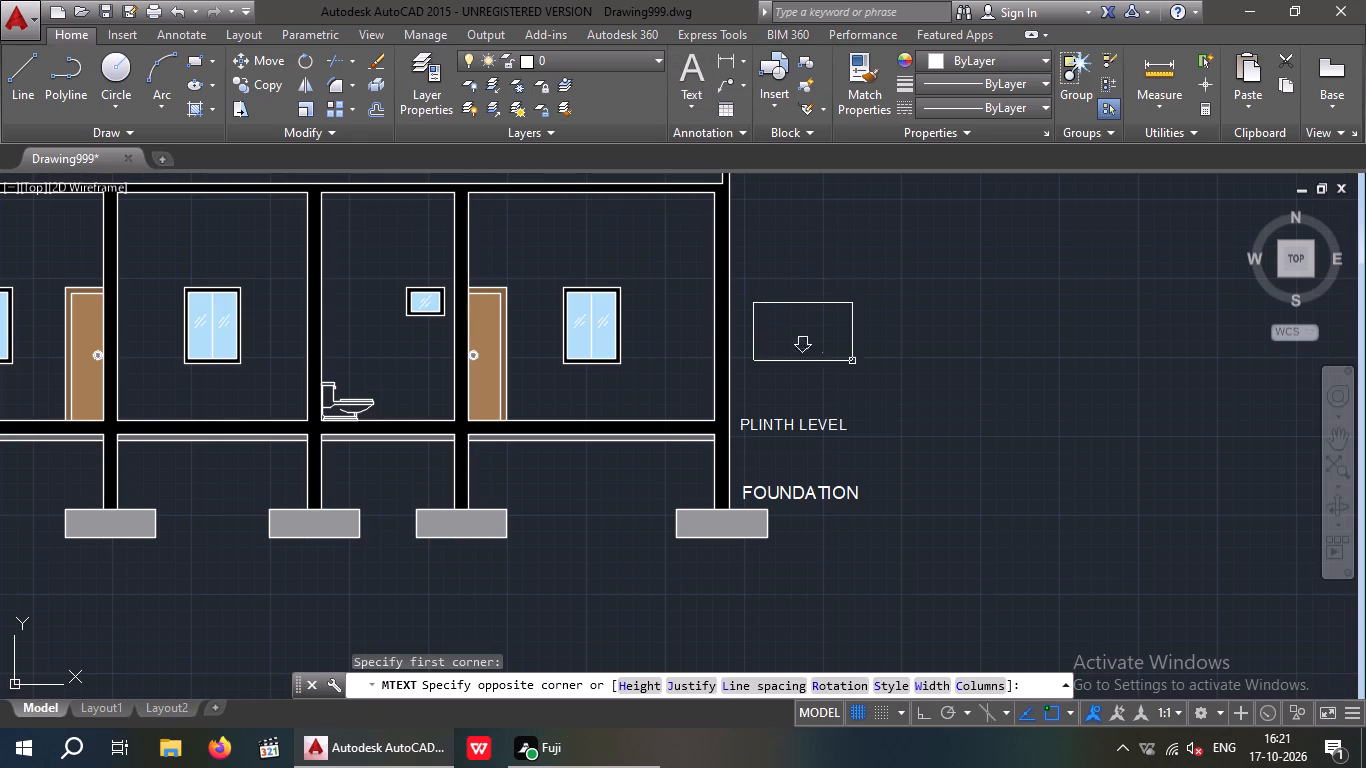
{"action": "left_click", "coordinate": [1065, 337]}
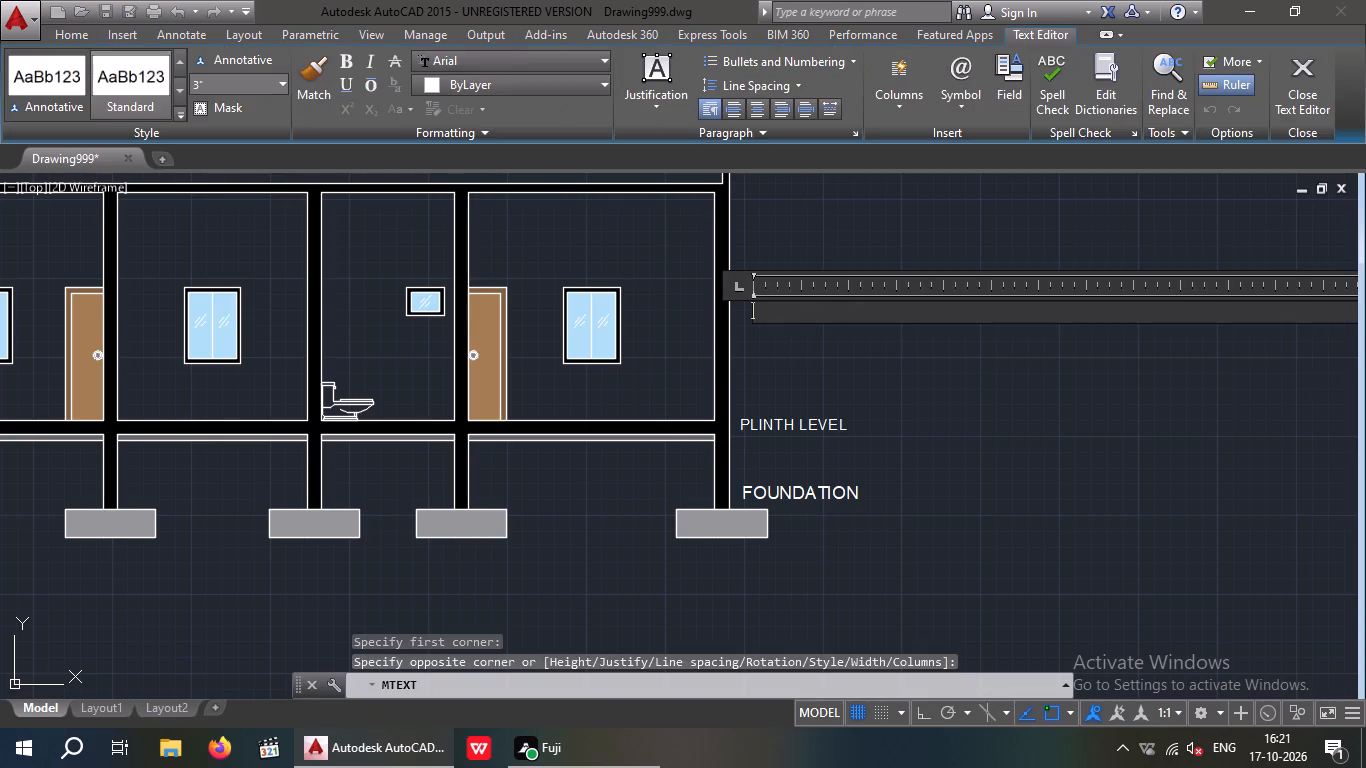
{"action": "left_click", "coordinate": [234, 76]}
{"action": "type", "text": "7\""}
{"action": "key", "text": "Return"}
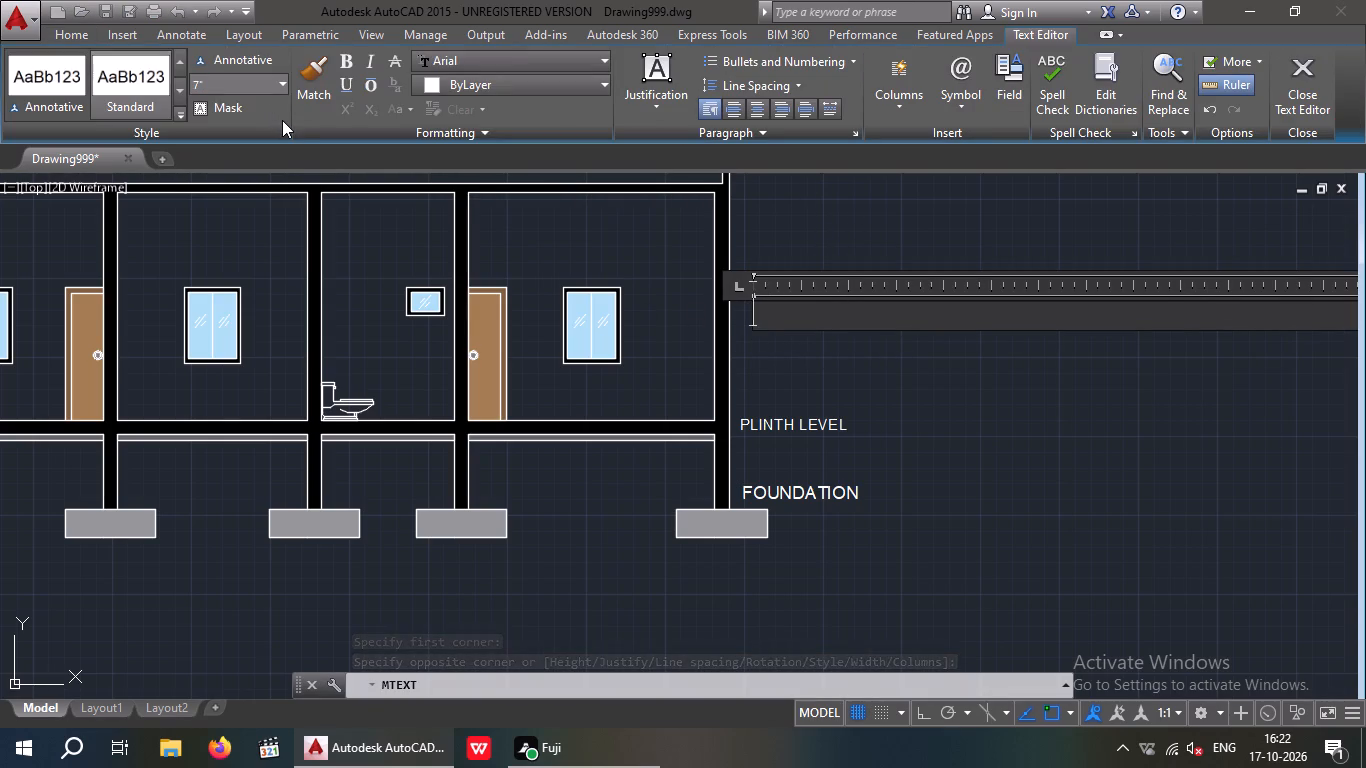
{"action": "type", "text": "FLO"}
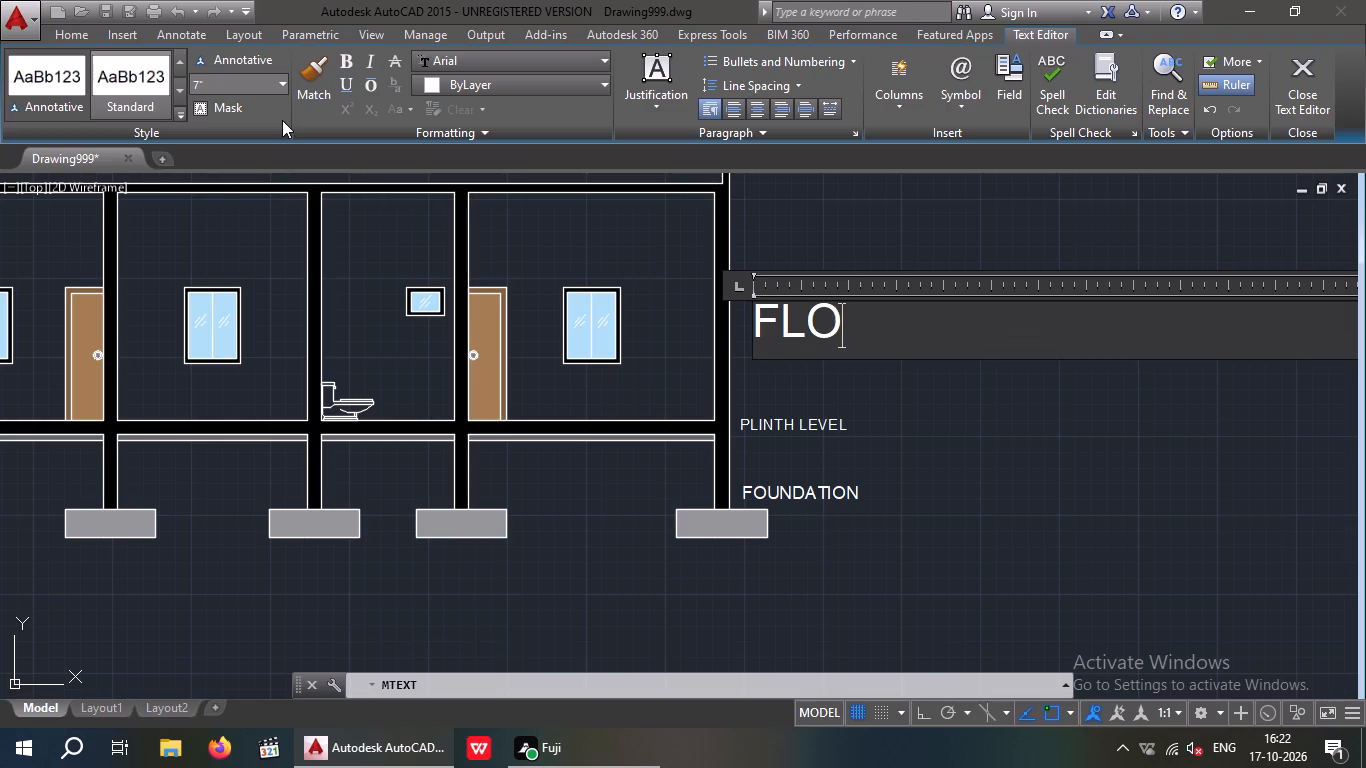
{"action": "type", "text": "OR"}
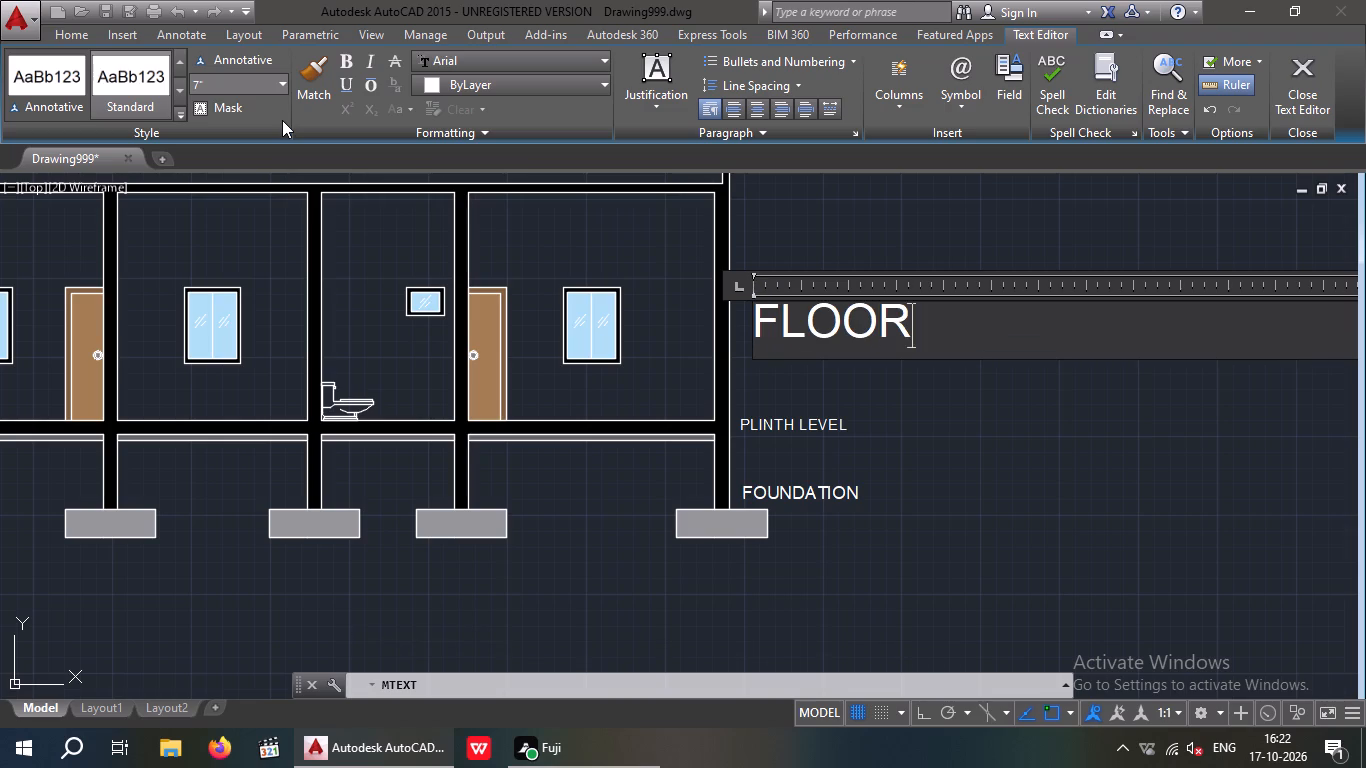
{"action": "key", "text": "space"}
{"action": "type", "text": "LE"}
{"action": "type", "text": "VEL"}
{"action": "left_click", "coordinate": [910, 411]}
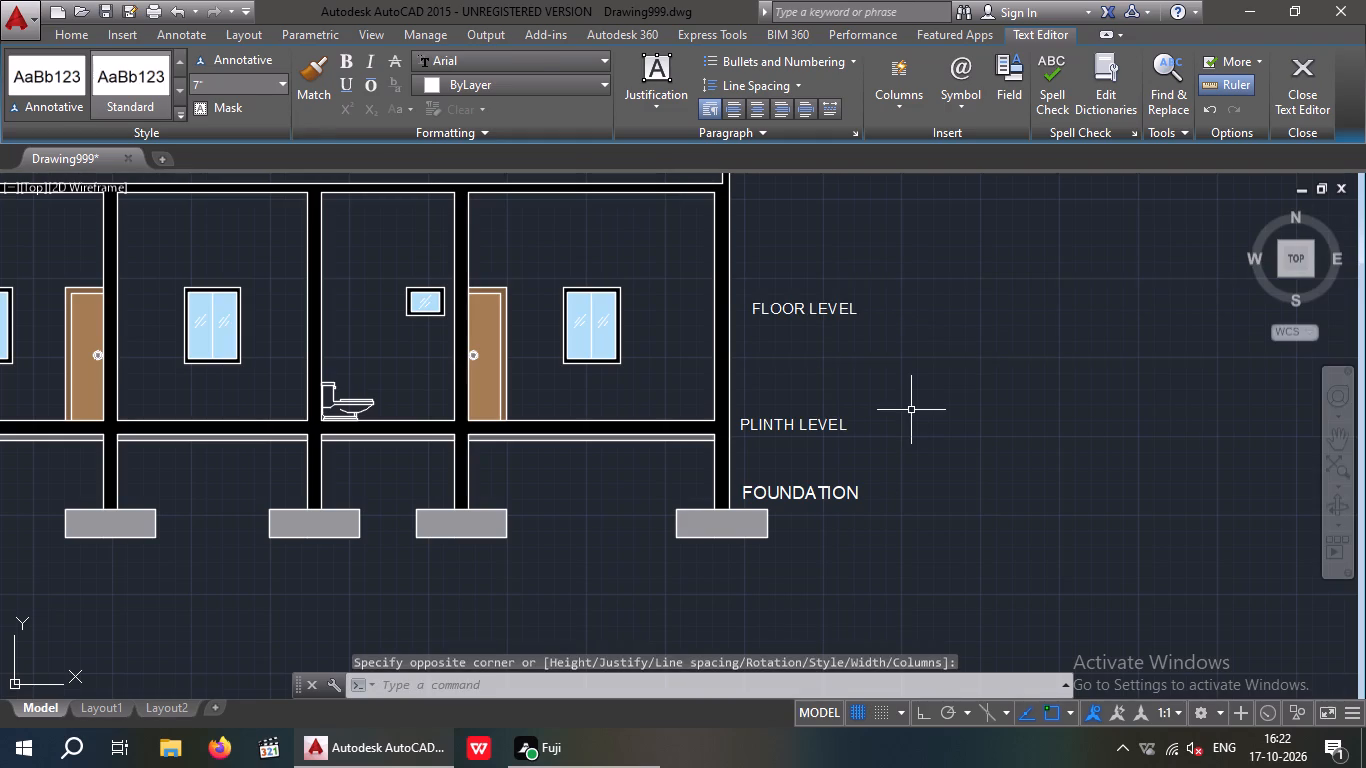
Add the multiline text ROOF LEVEL at 7" height outside the end wall, beside the parapet's top and above the FLOOR LEVEL label.
{"action": "scroll", "coordinate": [937, 386], "scroll_direction": "down", "scroll_amount": 1}
{"action": "middle_click_drag", "start_coordinate": [936, 387], "coordinate": [849, 596]}
{"action": "scroll", "coordinate": [772, 463], "scroll_direction": "up", "scroll_amount": 3}
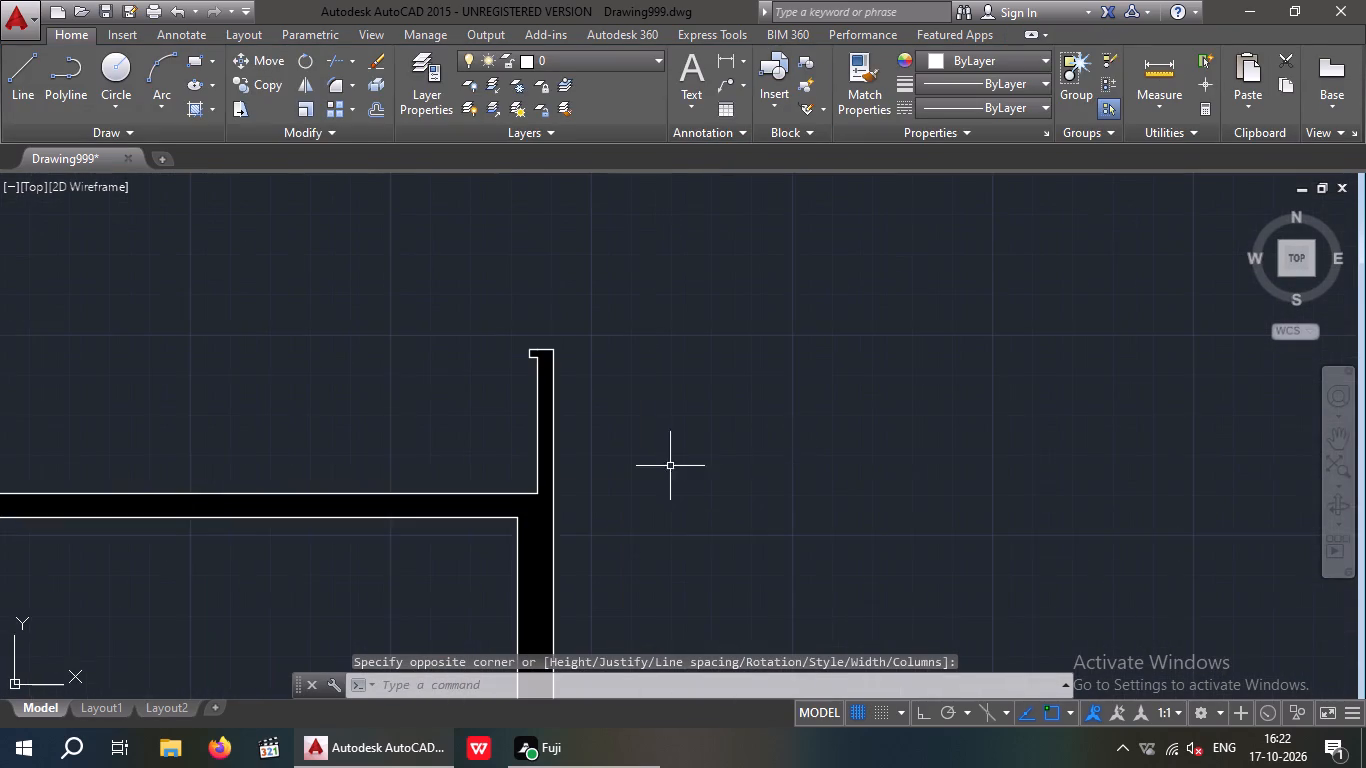
{"action": "middle_click_drag", "start_coordinate": [644, 450], "coordinate": [715, 453]}
{"action": "scroll", "coordinate": [719, 451], "scroll_direction": "down", "scroll_amount": 2}
{"action": "scroll", "coordinate": [719, 450], "scroll_direction": "up", "scroll_amount": 2}
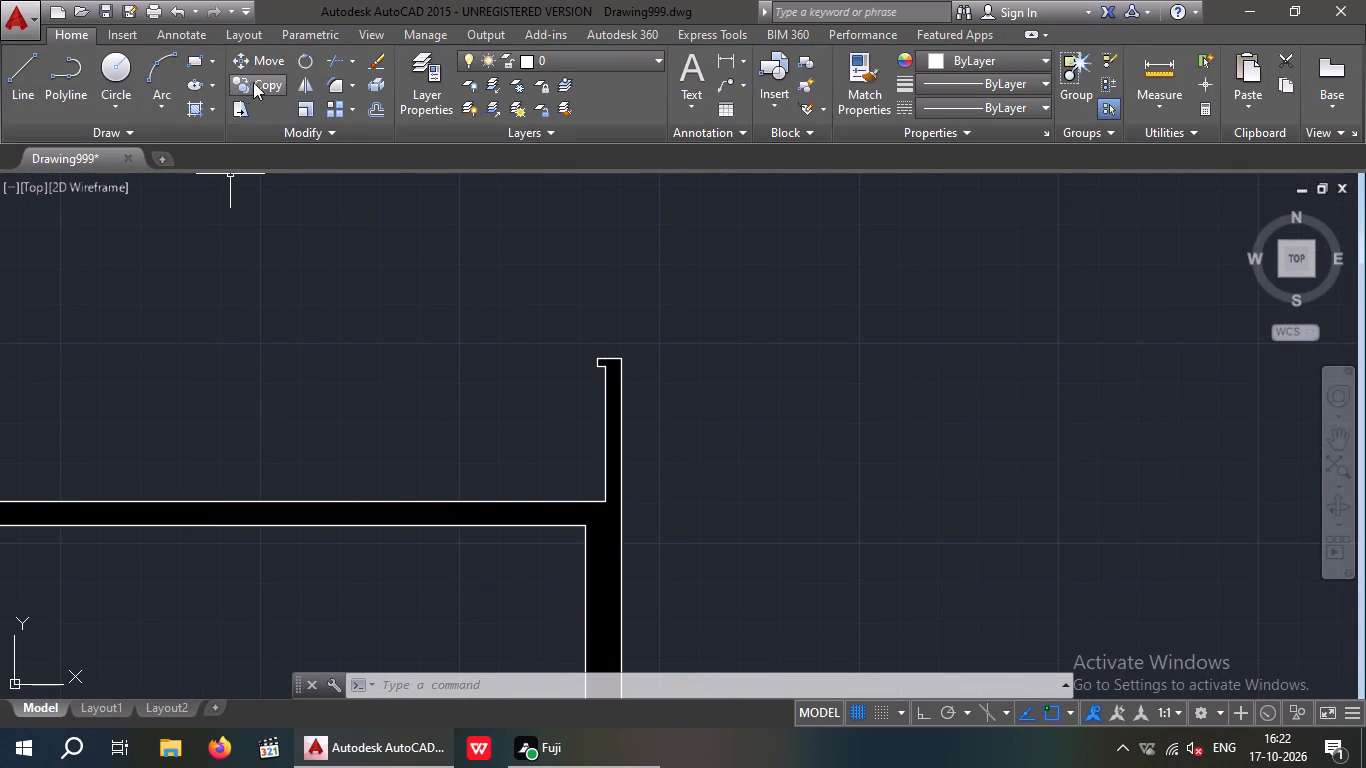
{"action": "left_click", "coordinate": [690, 70]}
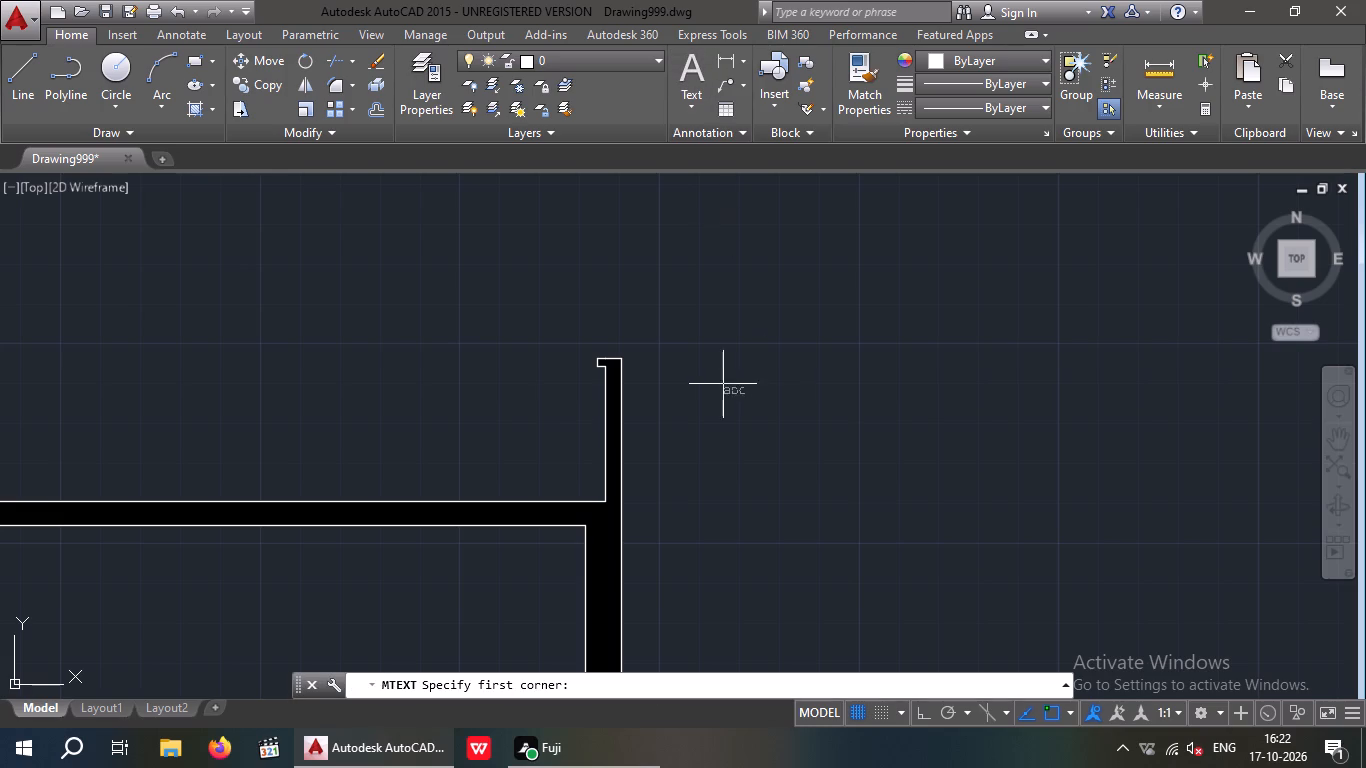
{"action": "left_click_drag", "start_coordinate": [658, 372], "coordinate": [644, 379]}
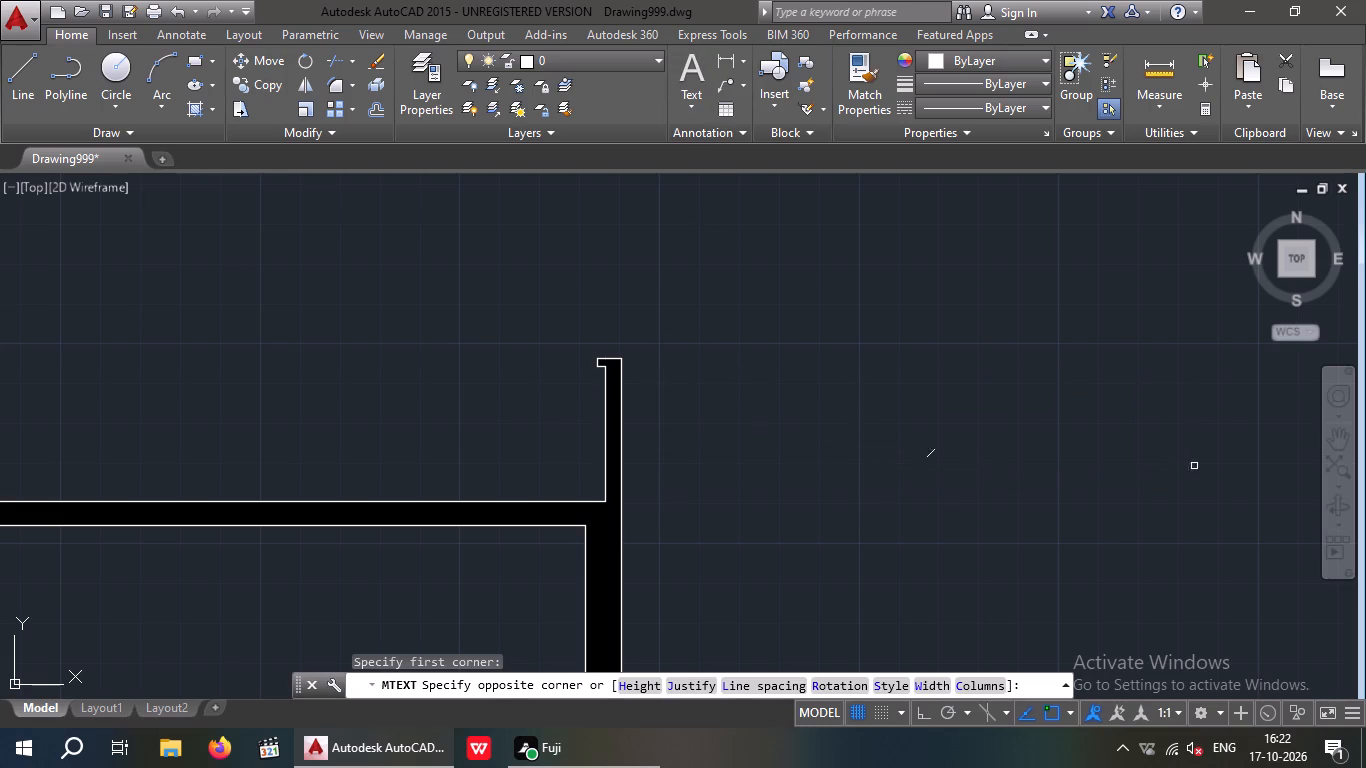
{"action": "left_click", "coordinate": [1195, 465]}
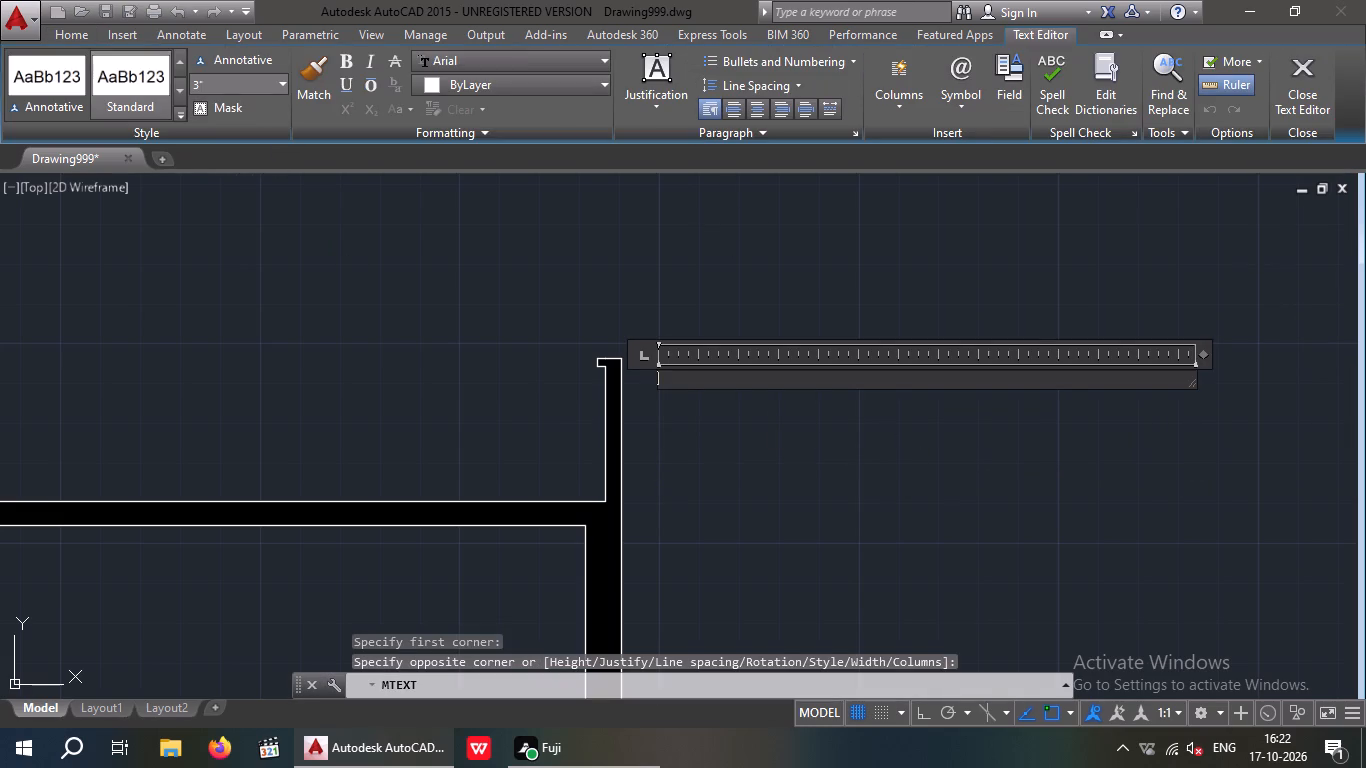
{"action": "left_click", "coordinate": [226, 88]}
{"action": "type", "text": "7\""}
{"action": "key", "text": "Return"}
{"action": "type", "text": "ROOF LEVEL"}
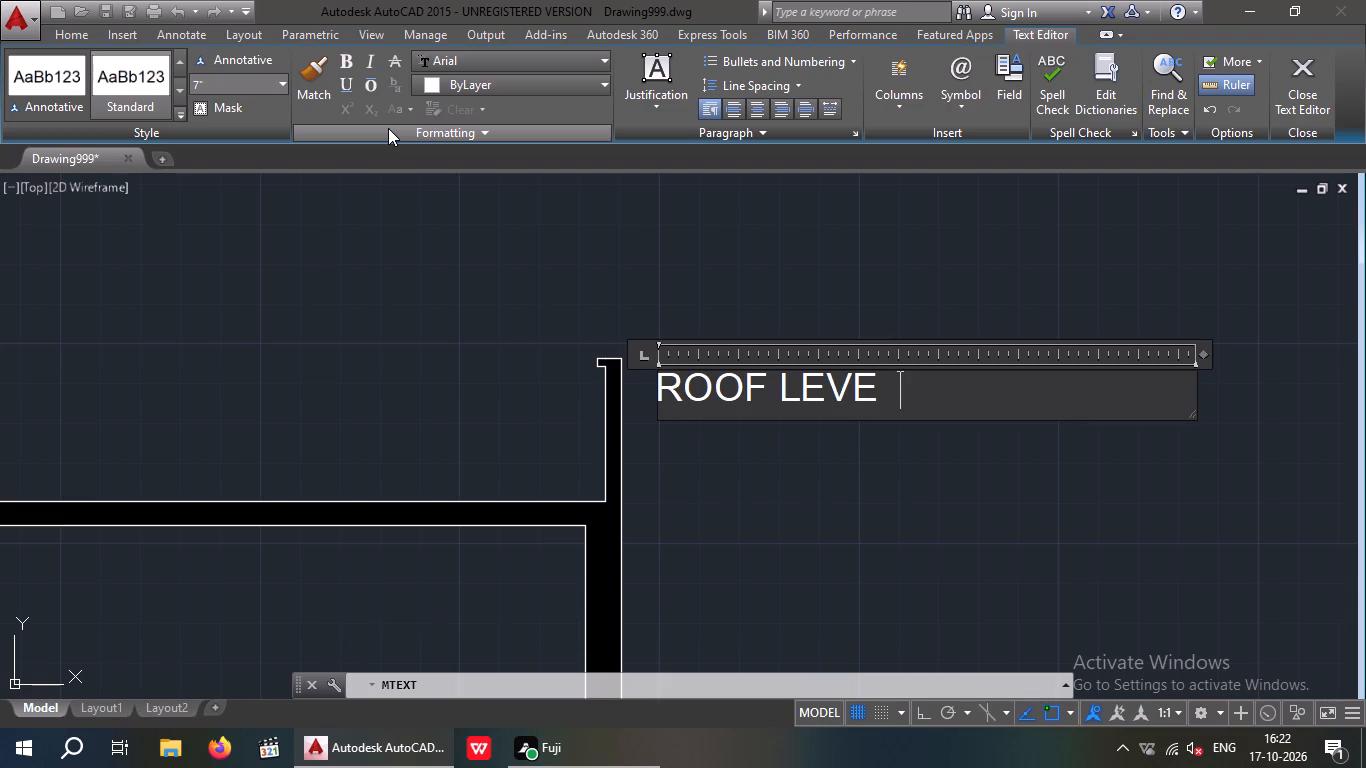
{"action": "left_click", "coordinate": [786, 277]}
Review the whole section and its level labels, from the labelled end wall along the roof slab to the opposite parapet.
{"action": "scroll", "coordinate": [780, 279], "scroll_direction": "down", "scroll_amount": 4}
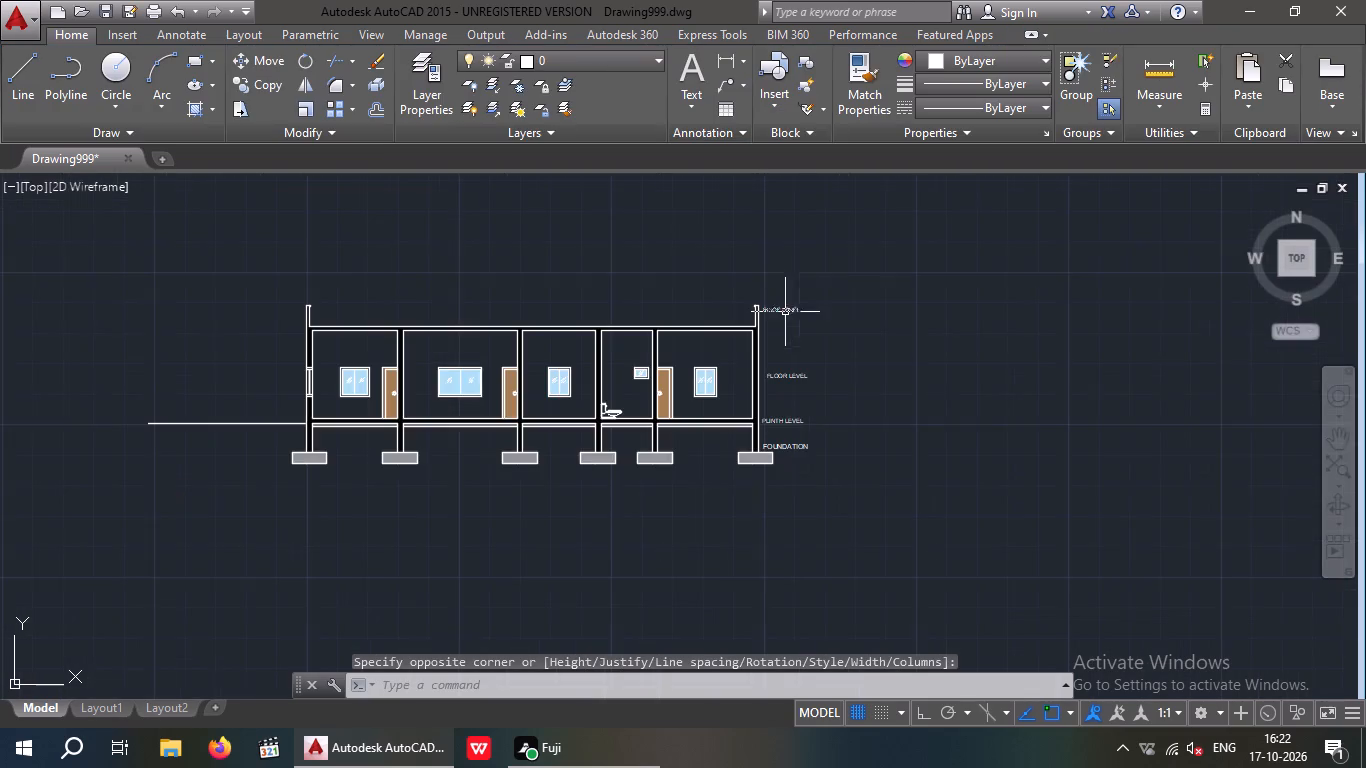
{"action": "scroll", "coordinate": [792, 324], "scroll_direction": "up", "scroll_amount": 1}
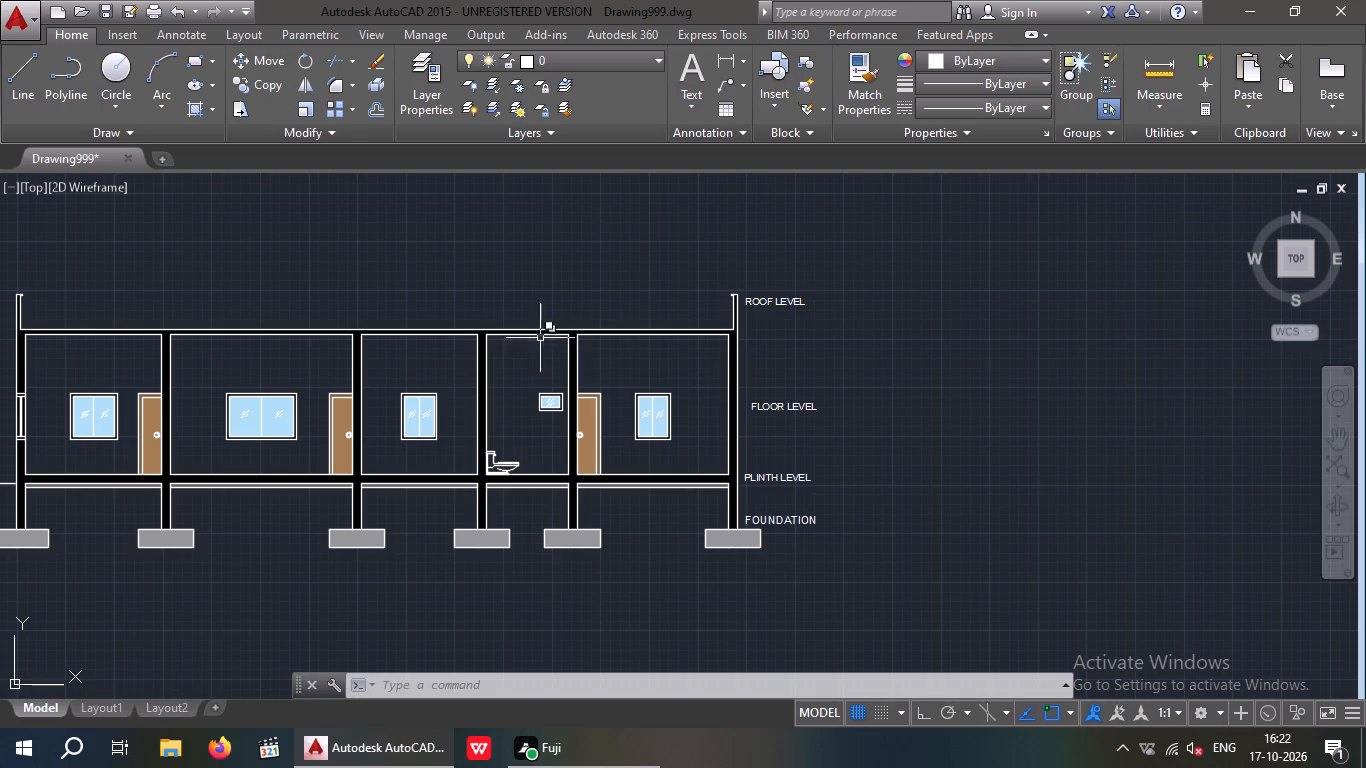
{"action": "scroll", "coordinate": [531, 315], "scroll_direction": "up", "scroll_amount": 2}
{"action": "scroll", "coordinate": [538, 316], "scroll_direction": "down", "scroll_amount": 1}
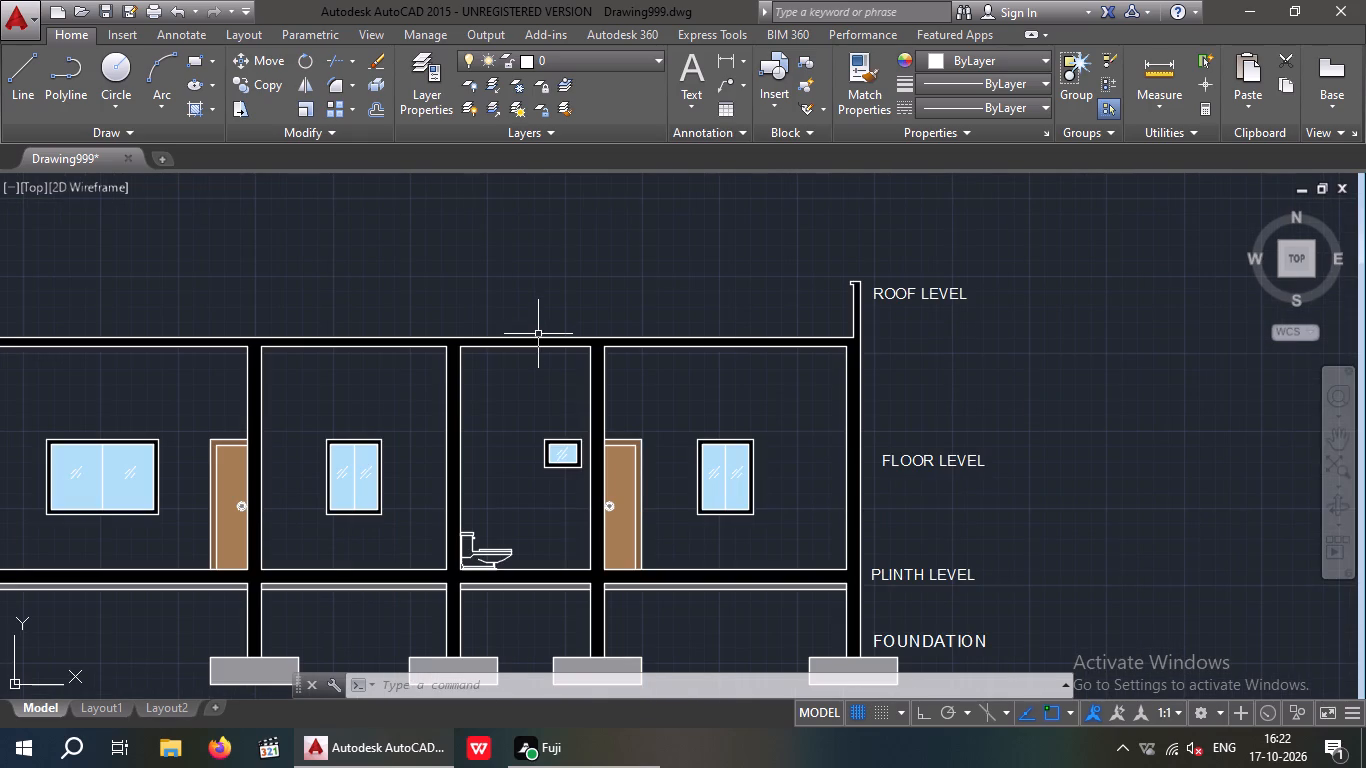
{"action": "scroll", "coordinate": [538, 334], "scroll_direction": "up", "scroll_amount": 1}
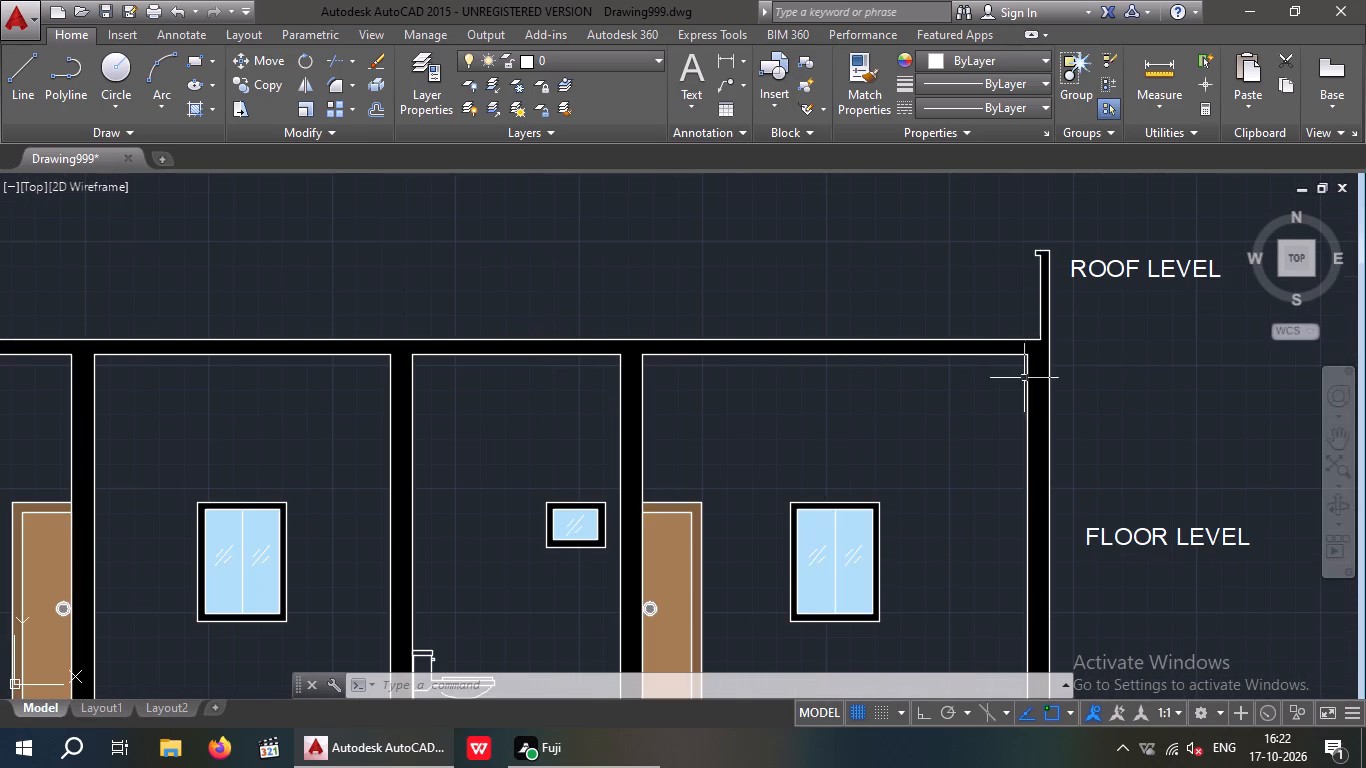
{"action": "scroll", "coordinate": [1039, 338], "scroll_direction": "up", "scroll_amount": 2}
{"action": "scroll", "coordinate": [1039, 337], "scroll_direction": "down", "scroll_amount": 4}
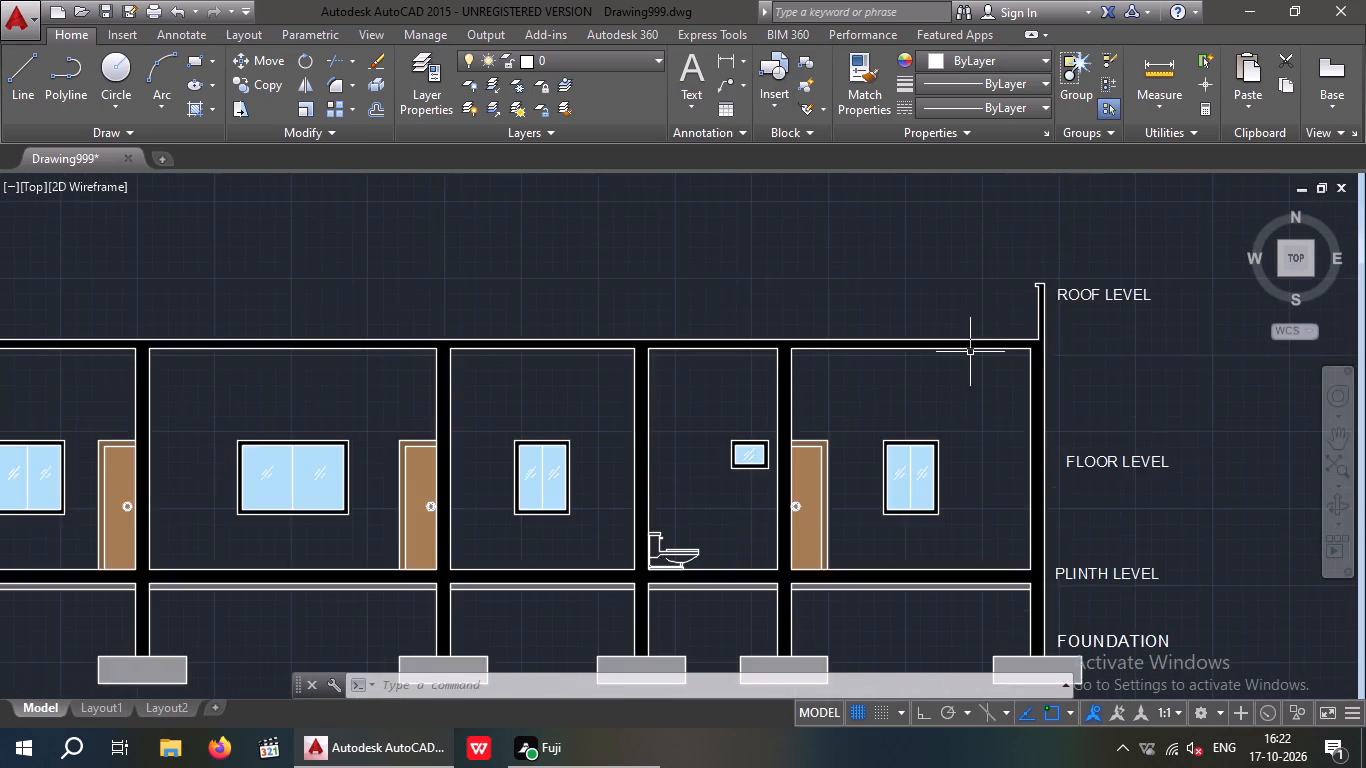
{"action": "scroll", "coordinate": [970, 352], "scroll_direction": "down", "scroll_amount": 2}
{"action": "scroll", "coordinate": [847, 348], "scroll_direction": "up", "scroll_amount": 5}
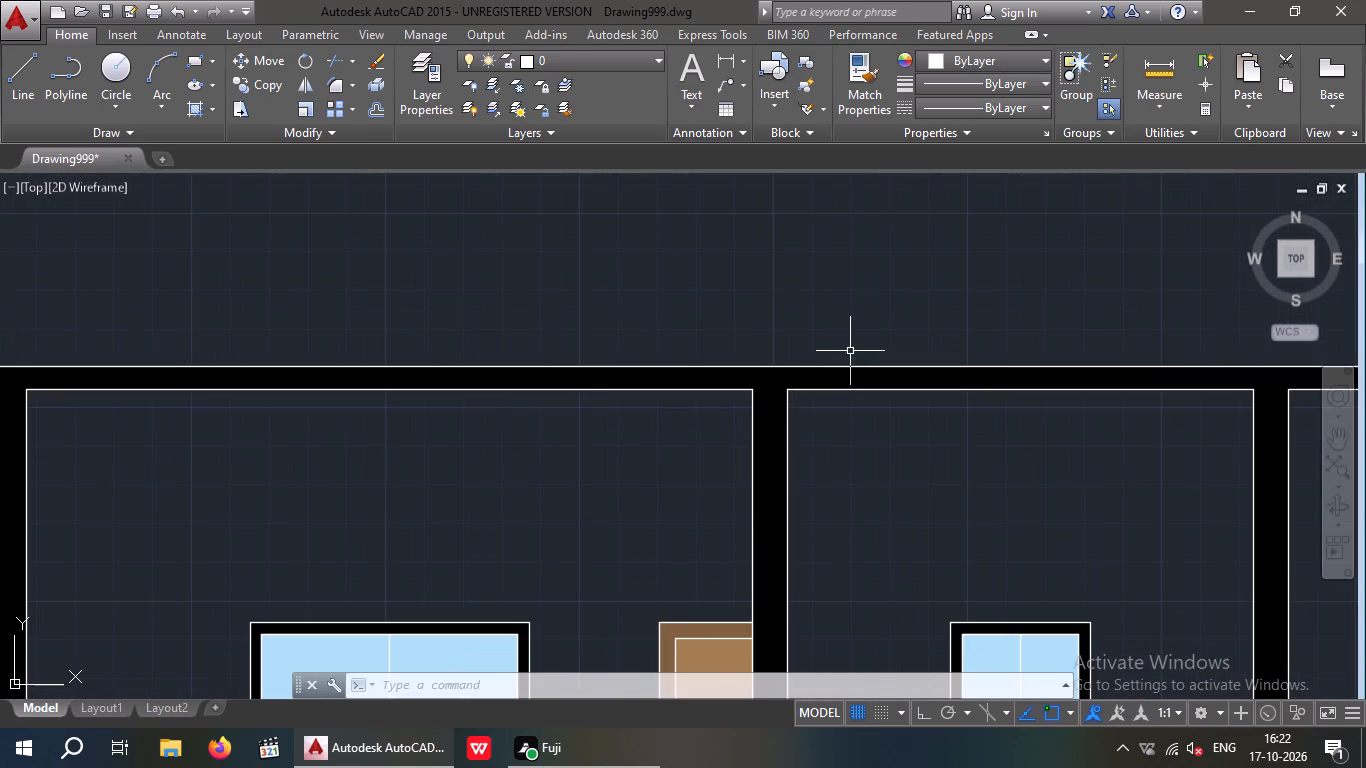
{"action": "scroll", "coordinate": [829, 322], "scroll_direction": "down", "scroll_amount": 3}
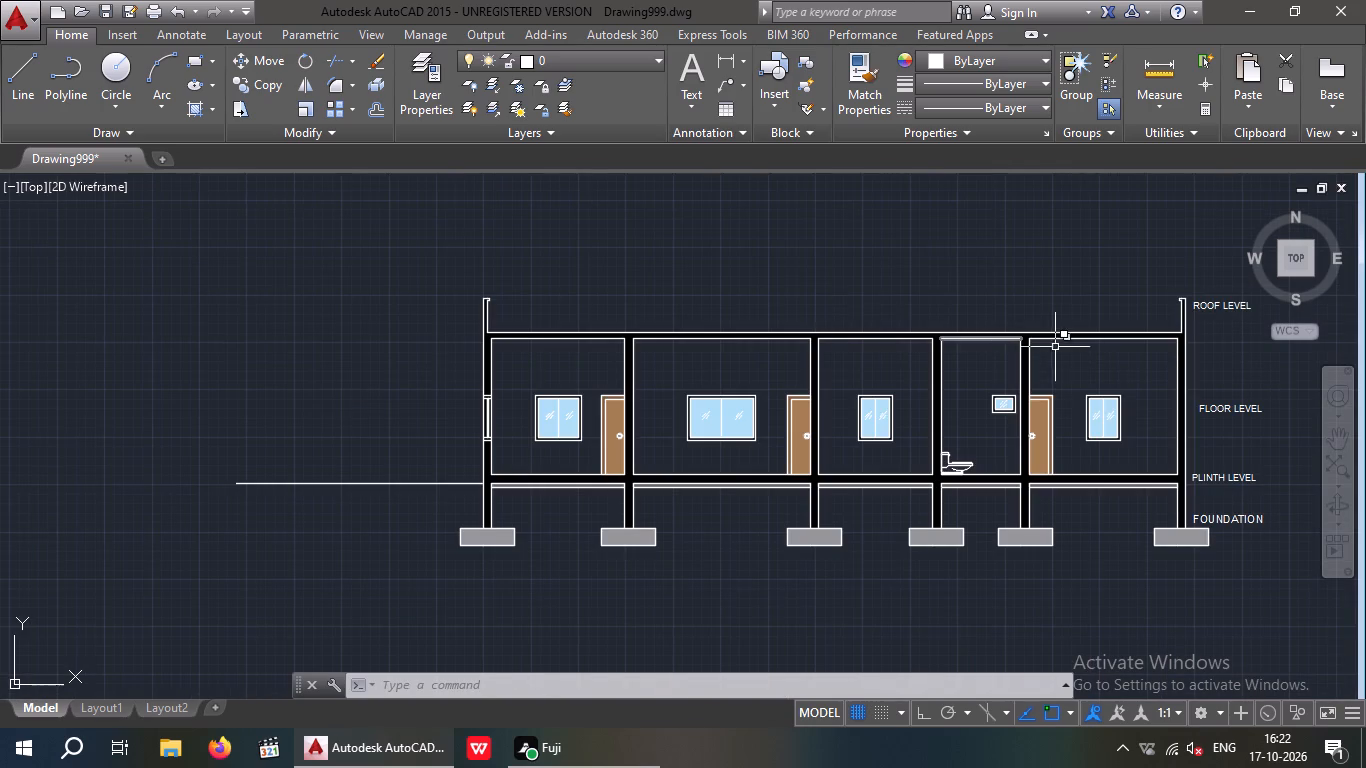
{"action": "middle_click_drag", "start_coordinate": [1055, 329], "coordinate": [878, 311]}
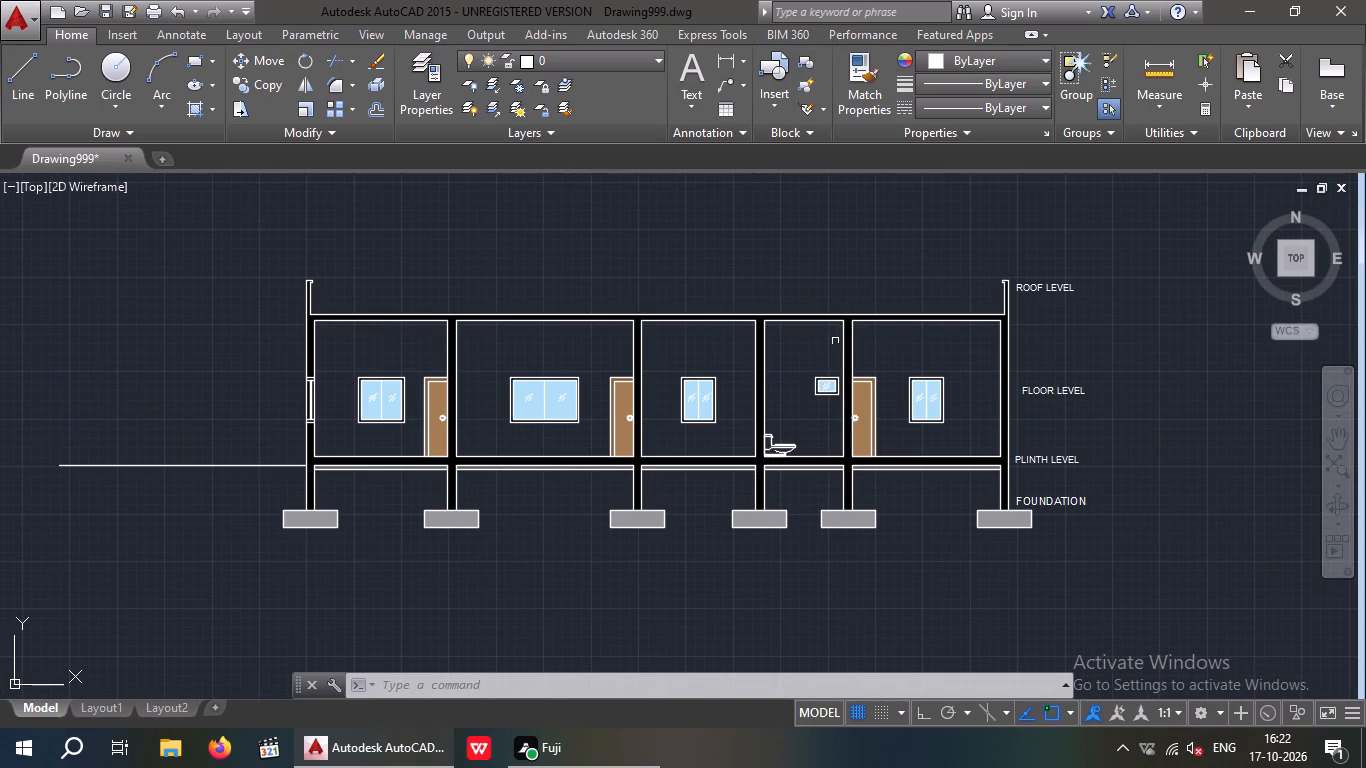
{"action": "scroll", "coordinate": [697, 308], "scroll_direction": "down", "scroll_amount": 2}
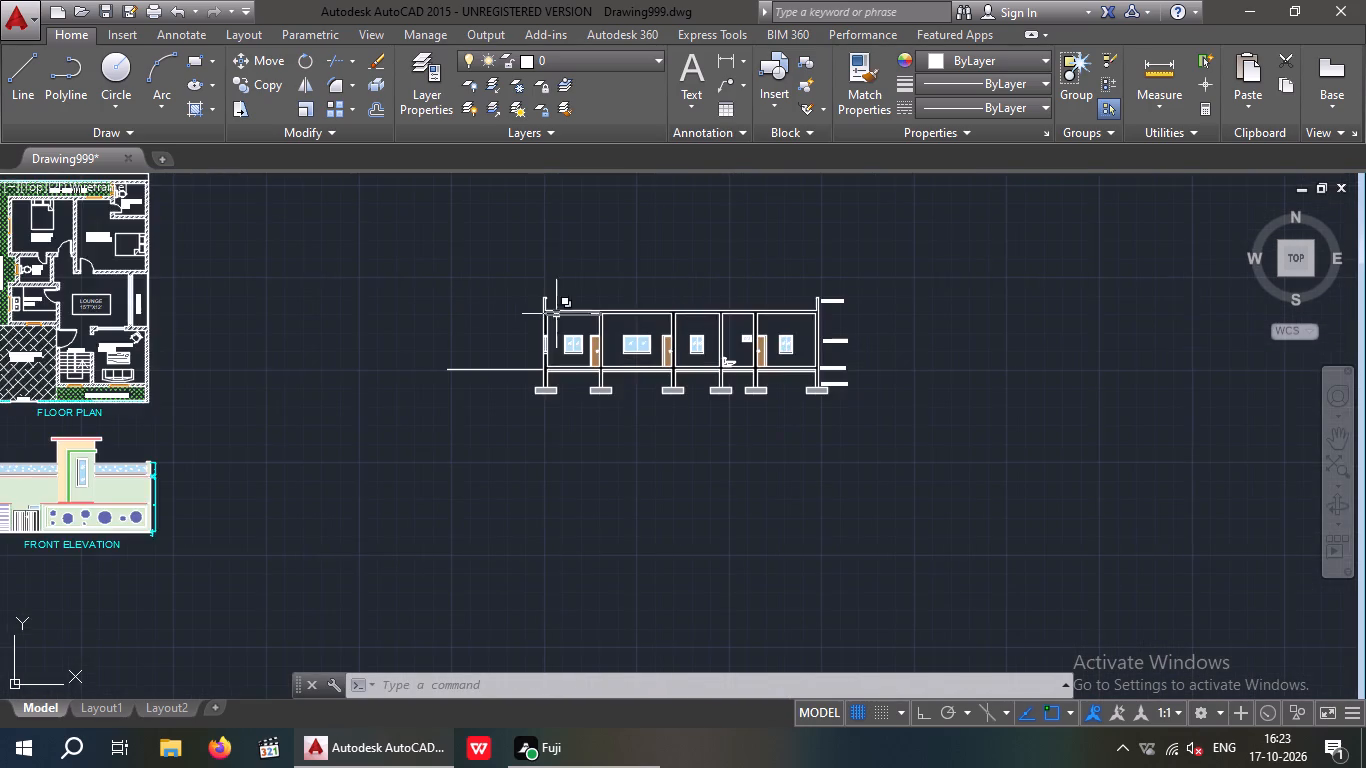
{"action": "scroll", "coordinate": [549, 313], "scroll_direction": "up", "scroll_amount": 5}
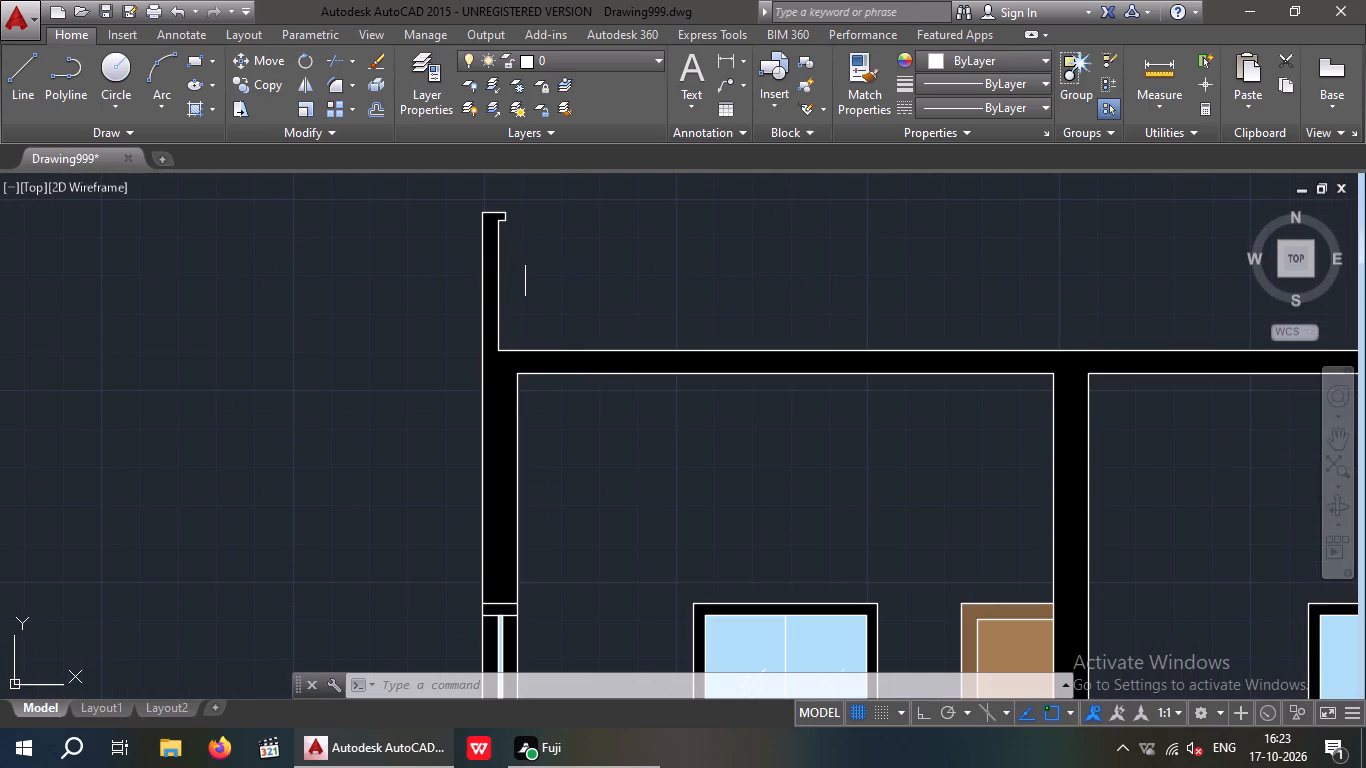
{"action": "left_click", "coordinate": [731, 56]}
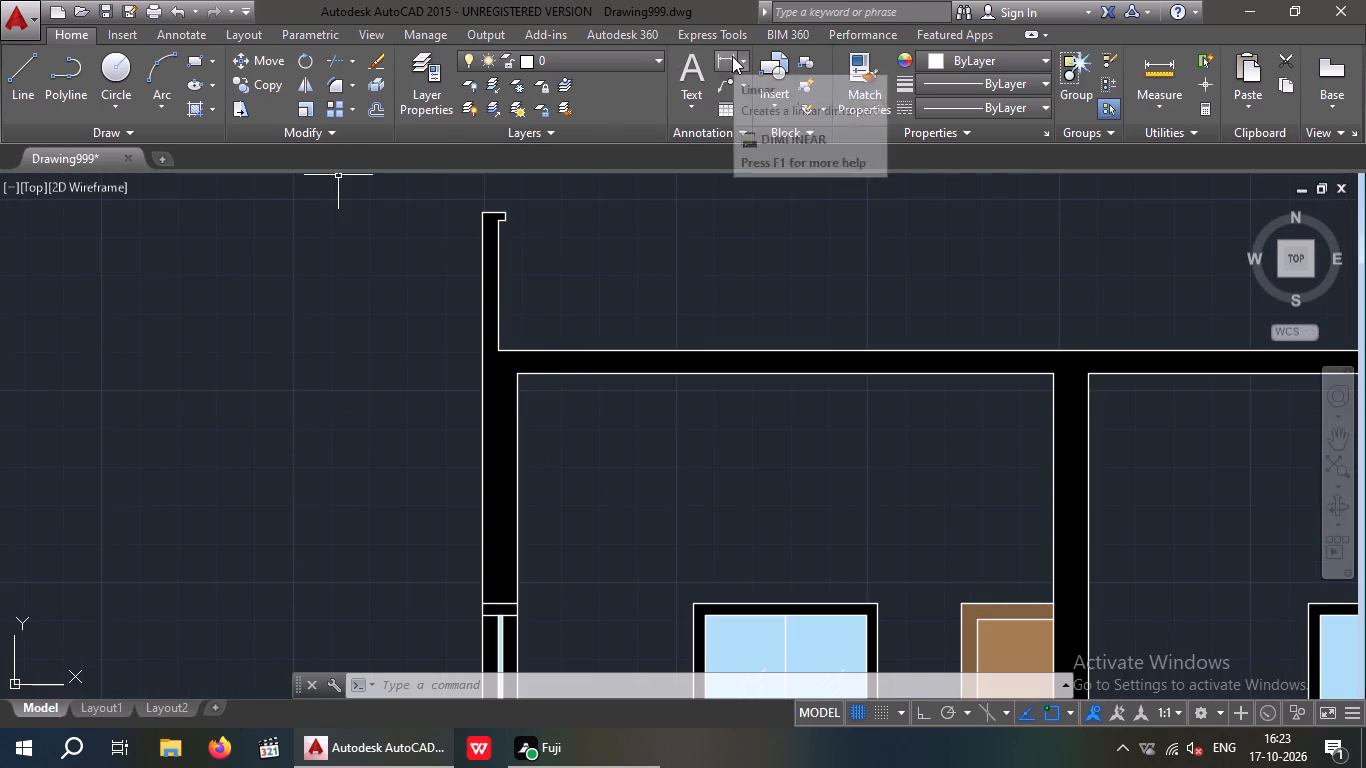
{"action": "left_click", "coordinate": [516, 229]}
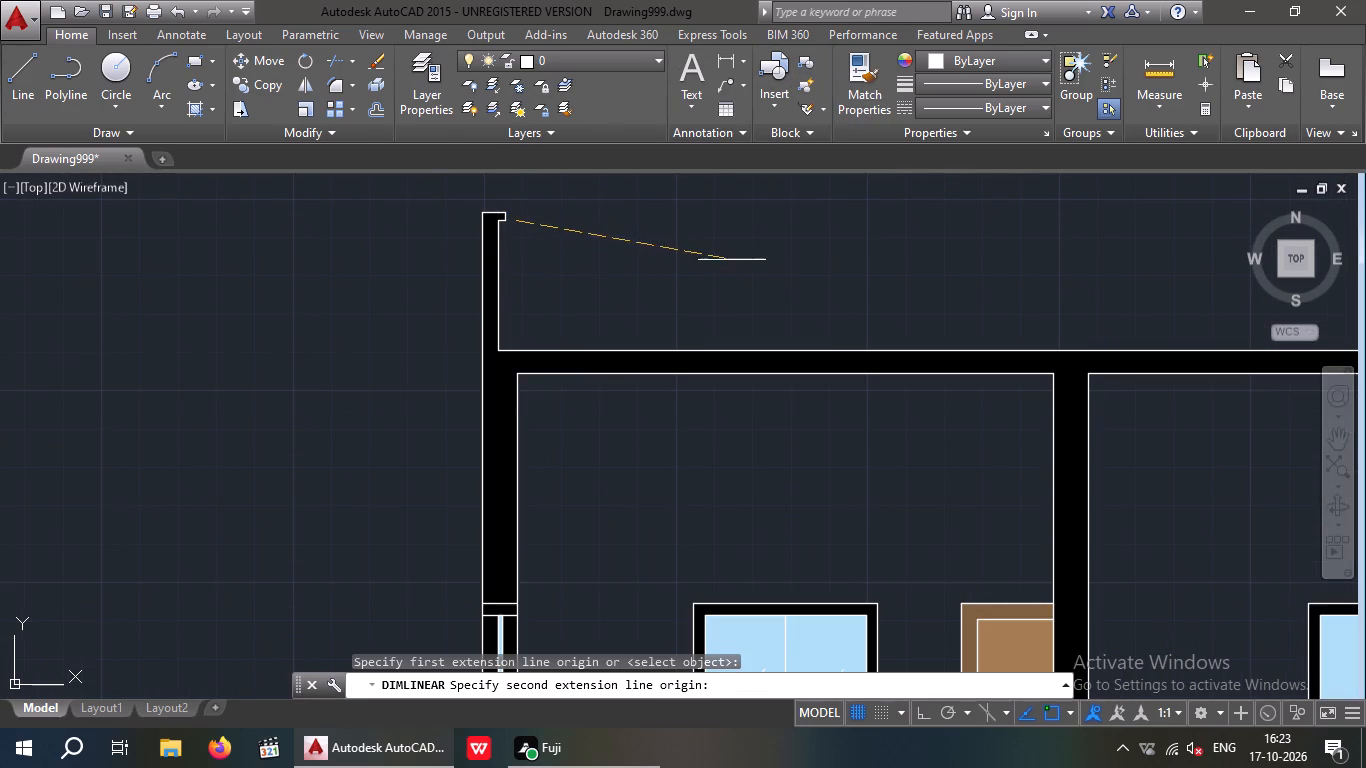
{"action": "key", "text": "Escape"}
Add the multiline text PARAPET WALL at 6" height above the roof slab, just inside the parapet opposite the level labels.
{"action": "left_click", "coordinate": [694, 75]}
{"action": "left_click_drag", "start_coordinate": [511, 244], "coordinate": [516, 256]}
{"action": "left_click", "coordinate": [990, 291]}
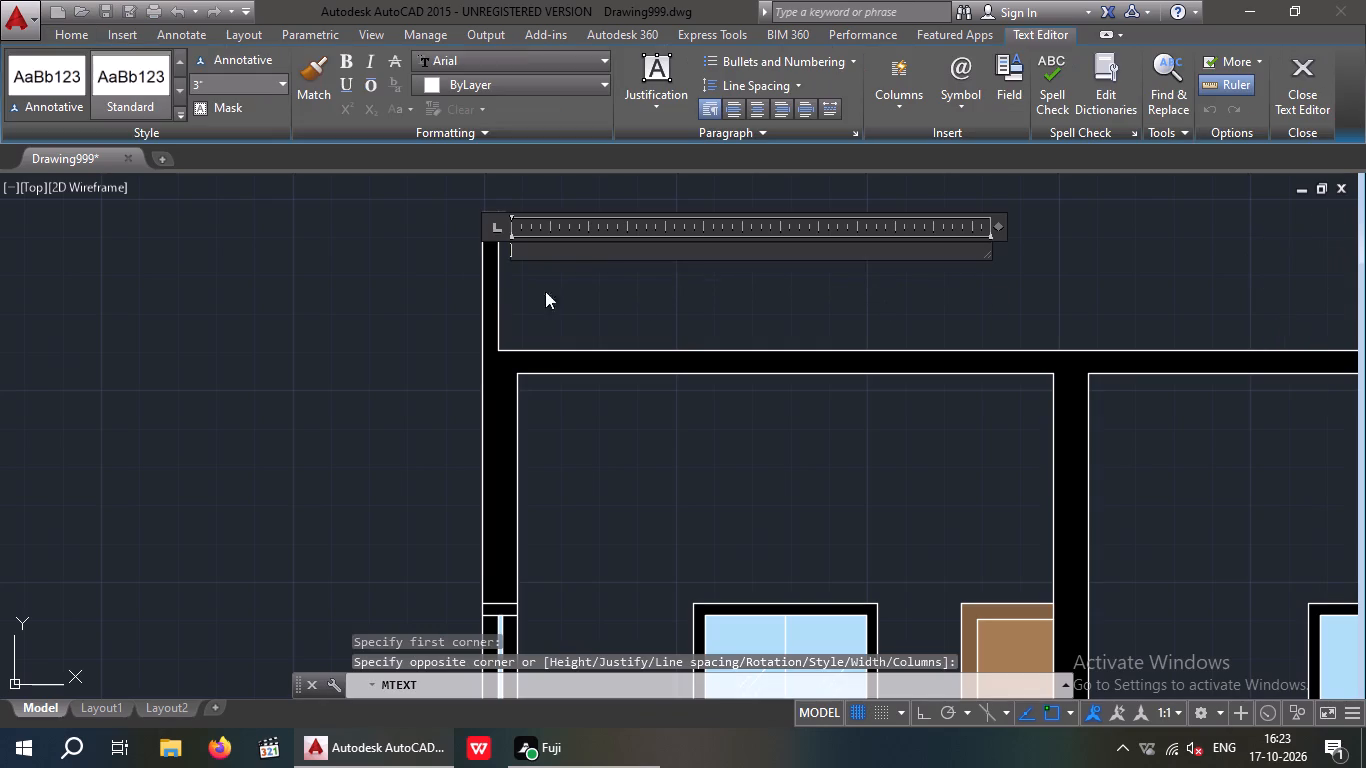
{"action": "left_click", "coordinate": [237, 90]}
{"action": "key", "text": "6"}
{"action": "key", "text": "shift+quotedbl"}
{"action": "key", "text": "Return"}
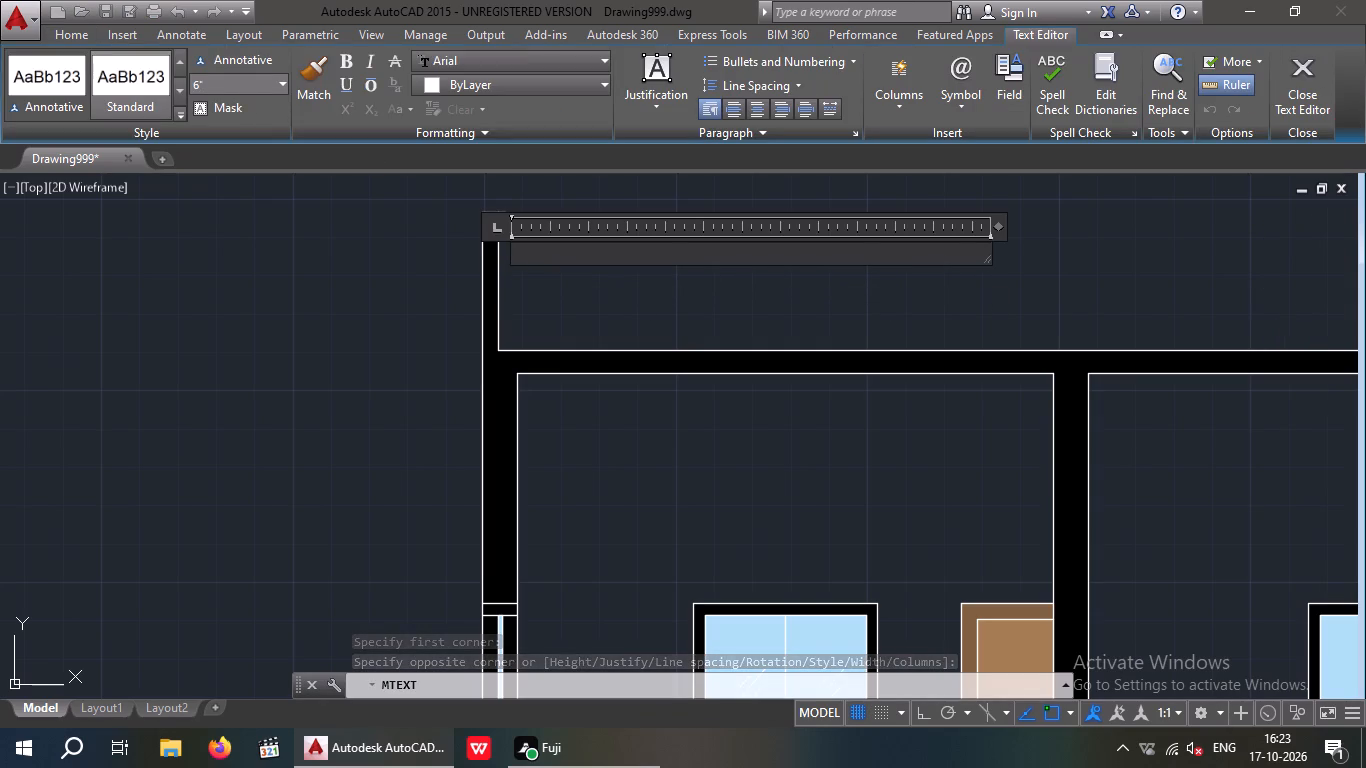
{"action": "type", "text": "PARA"}
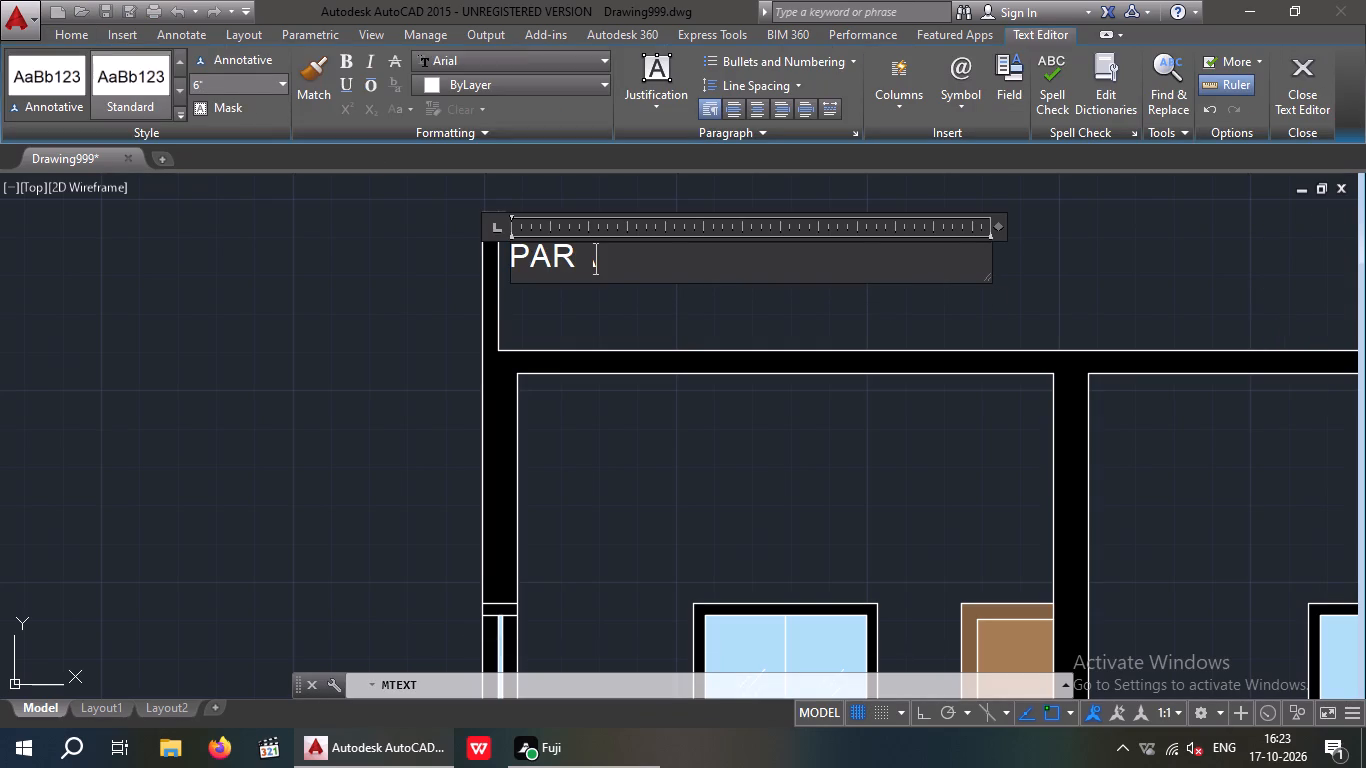
{"action": "type", "text": "PET"}
{"action": "key", "text": "space"}
{"action": "type", "text": "WA"}
{"action": "type", "text": "LL"}
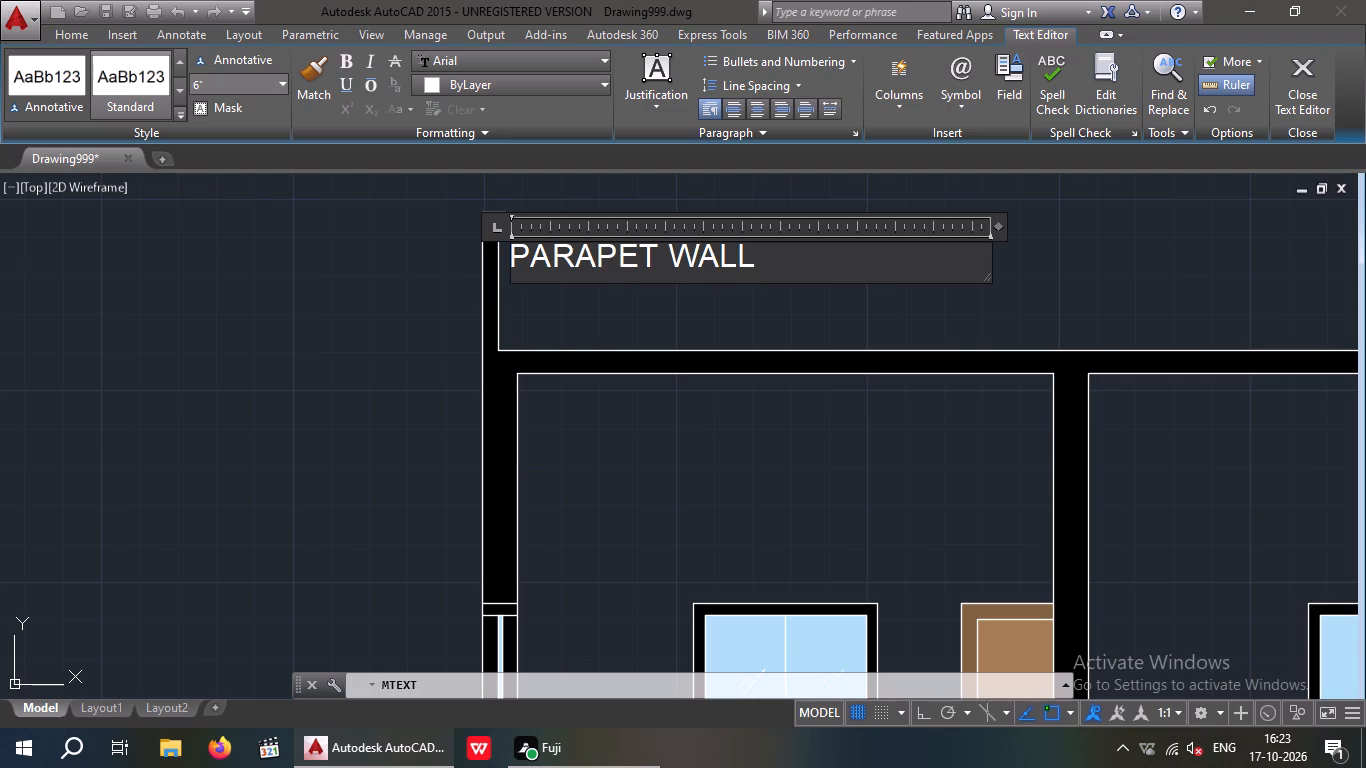
{"action": "left_click", "coordinate": [578, 311]}
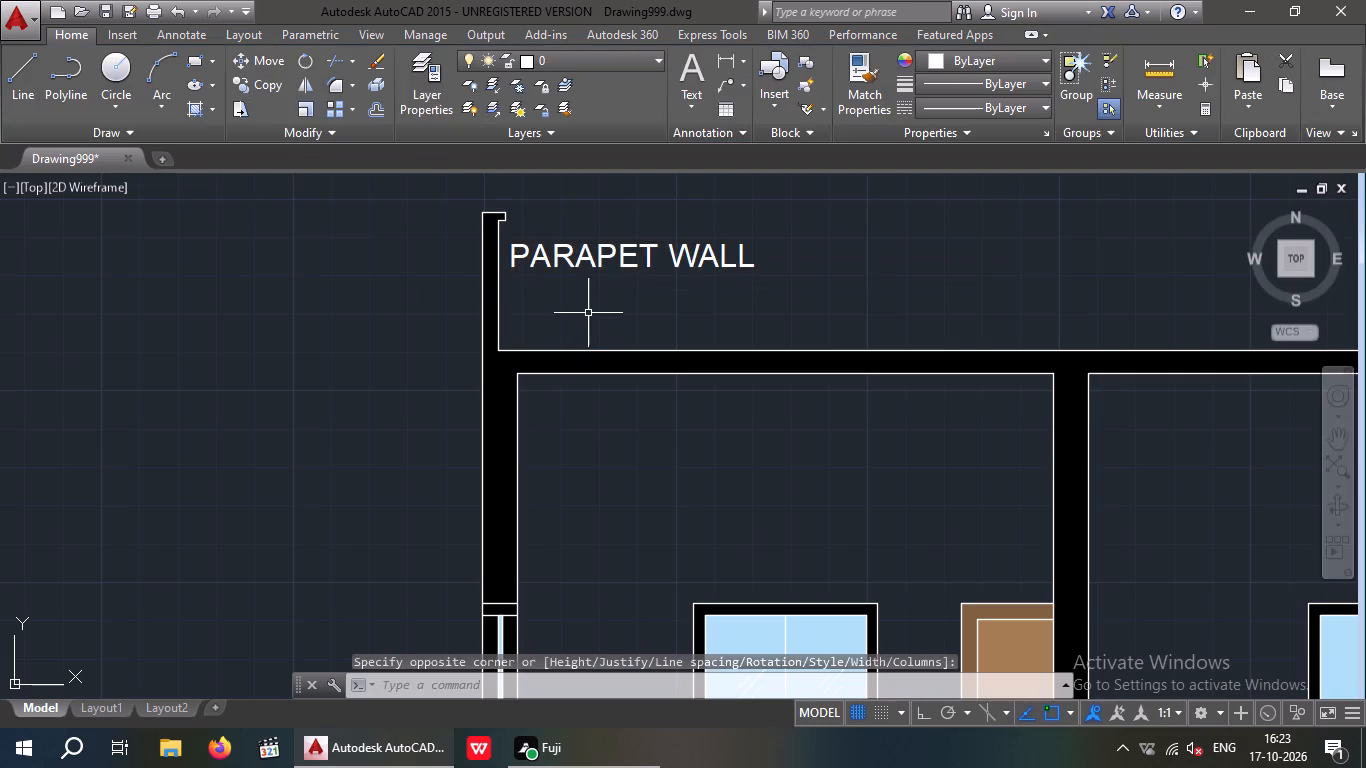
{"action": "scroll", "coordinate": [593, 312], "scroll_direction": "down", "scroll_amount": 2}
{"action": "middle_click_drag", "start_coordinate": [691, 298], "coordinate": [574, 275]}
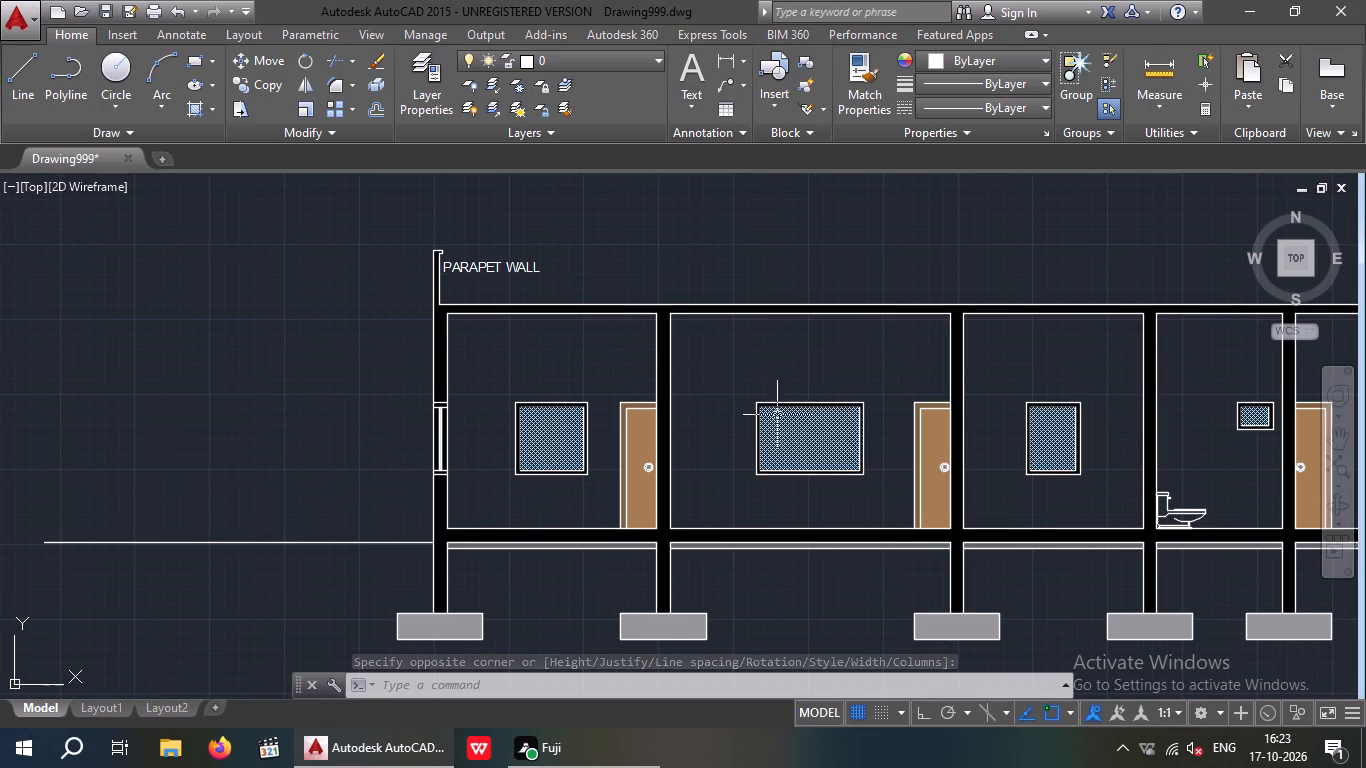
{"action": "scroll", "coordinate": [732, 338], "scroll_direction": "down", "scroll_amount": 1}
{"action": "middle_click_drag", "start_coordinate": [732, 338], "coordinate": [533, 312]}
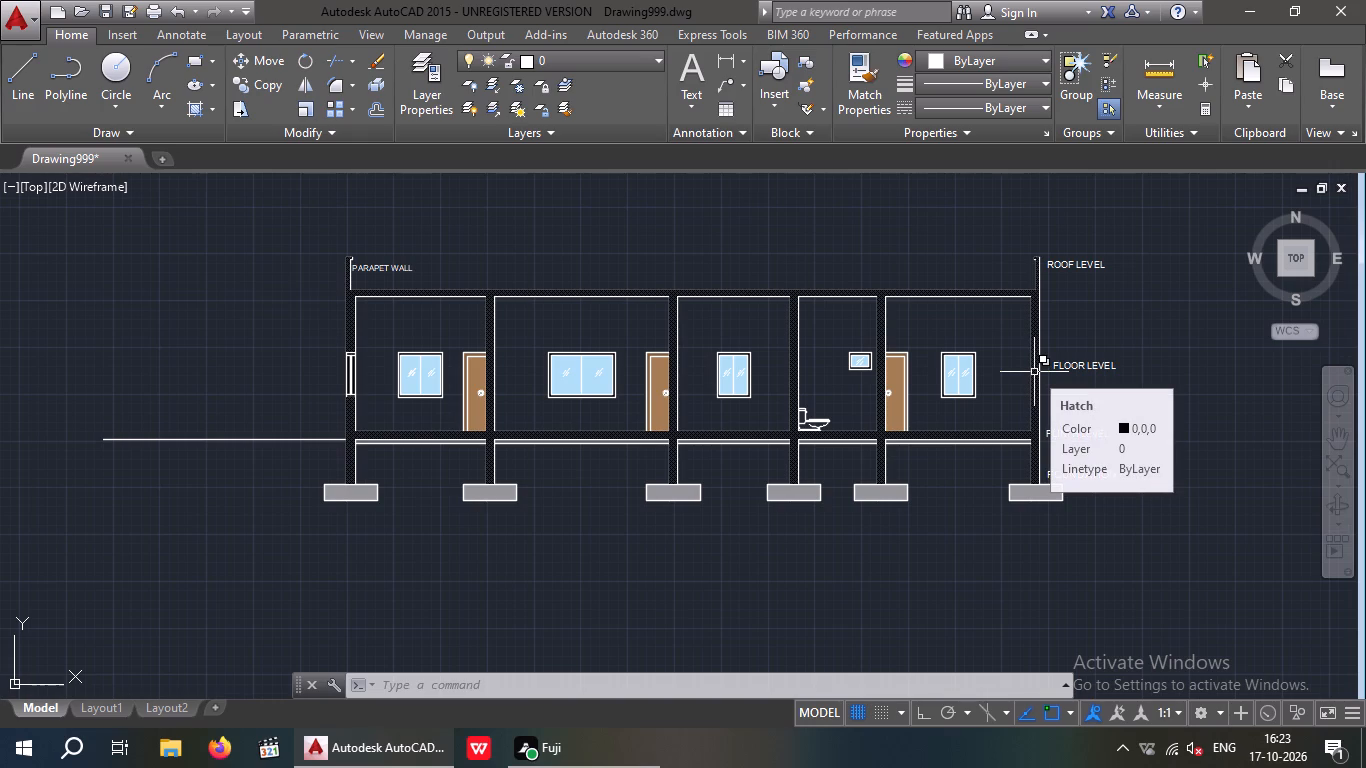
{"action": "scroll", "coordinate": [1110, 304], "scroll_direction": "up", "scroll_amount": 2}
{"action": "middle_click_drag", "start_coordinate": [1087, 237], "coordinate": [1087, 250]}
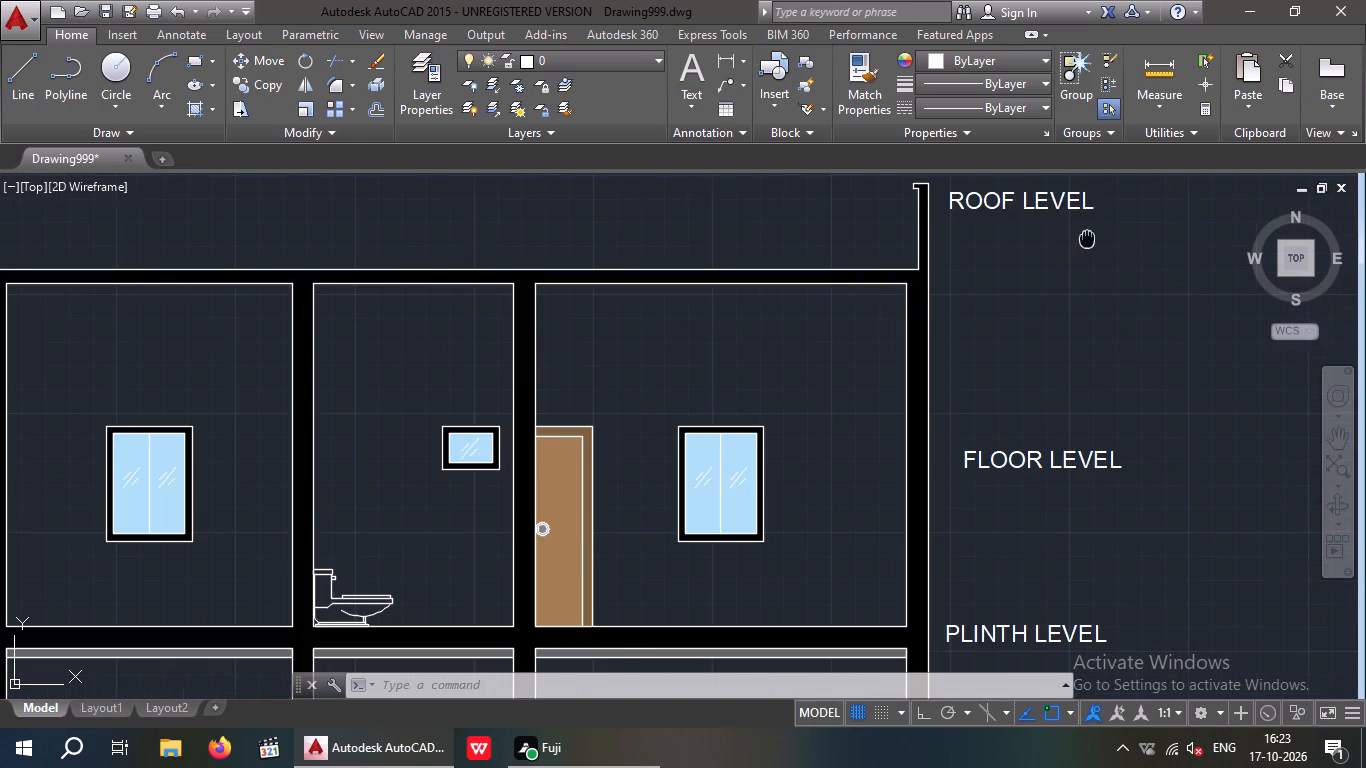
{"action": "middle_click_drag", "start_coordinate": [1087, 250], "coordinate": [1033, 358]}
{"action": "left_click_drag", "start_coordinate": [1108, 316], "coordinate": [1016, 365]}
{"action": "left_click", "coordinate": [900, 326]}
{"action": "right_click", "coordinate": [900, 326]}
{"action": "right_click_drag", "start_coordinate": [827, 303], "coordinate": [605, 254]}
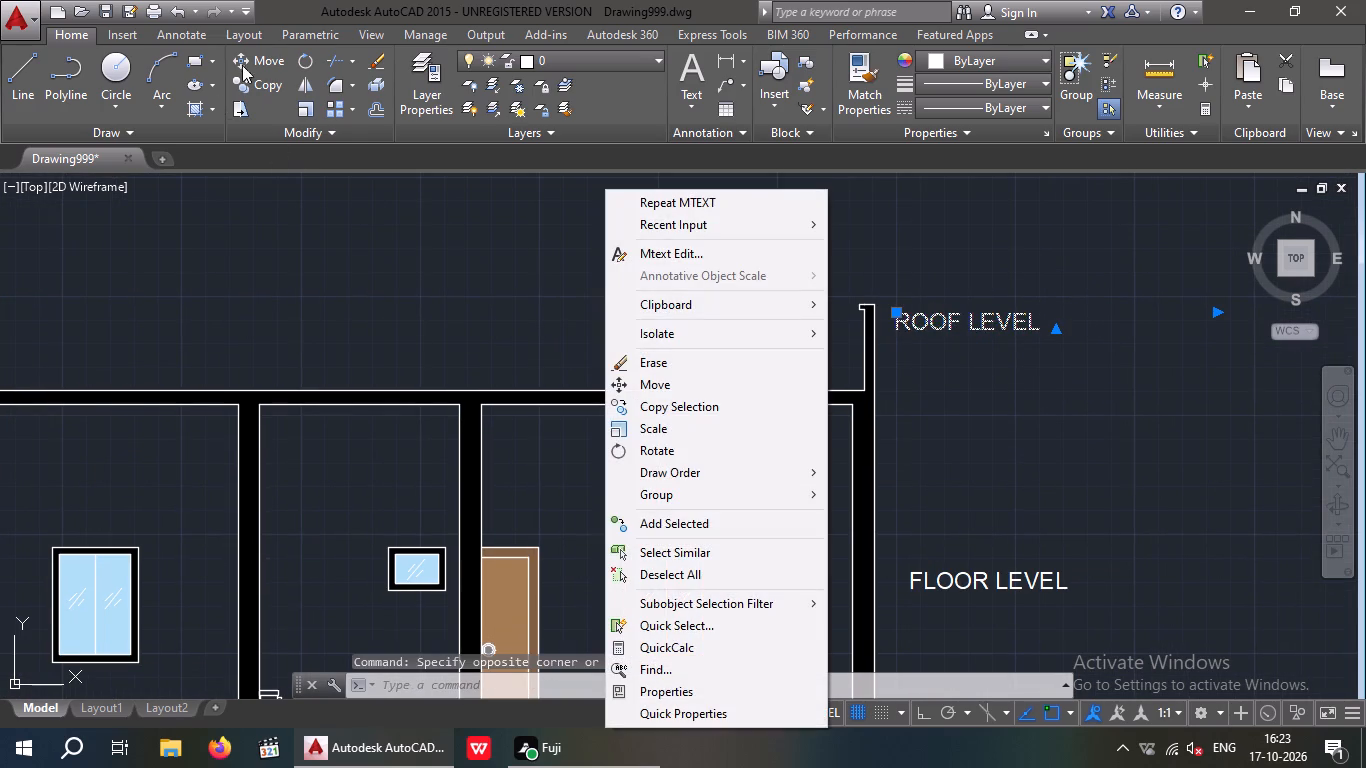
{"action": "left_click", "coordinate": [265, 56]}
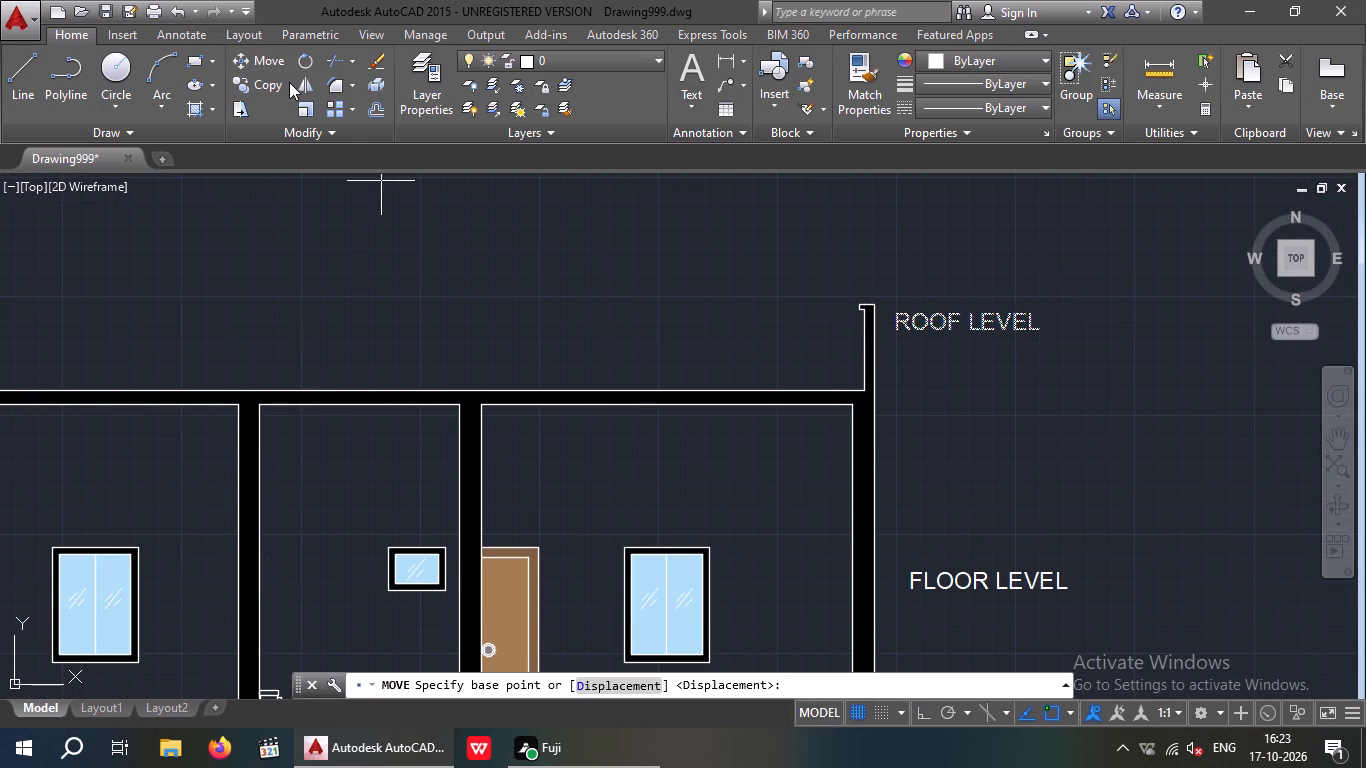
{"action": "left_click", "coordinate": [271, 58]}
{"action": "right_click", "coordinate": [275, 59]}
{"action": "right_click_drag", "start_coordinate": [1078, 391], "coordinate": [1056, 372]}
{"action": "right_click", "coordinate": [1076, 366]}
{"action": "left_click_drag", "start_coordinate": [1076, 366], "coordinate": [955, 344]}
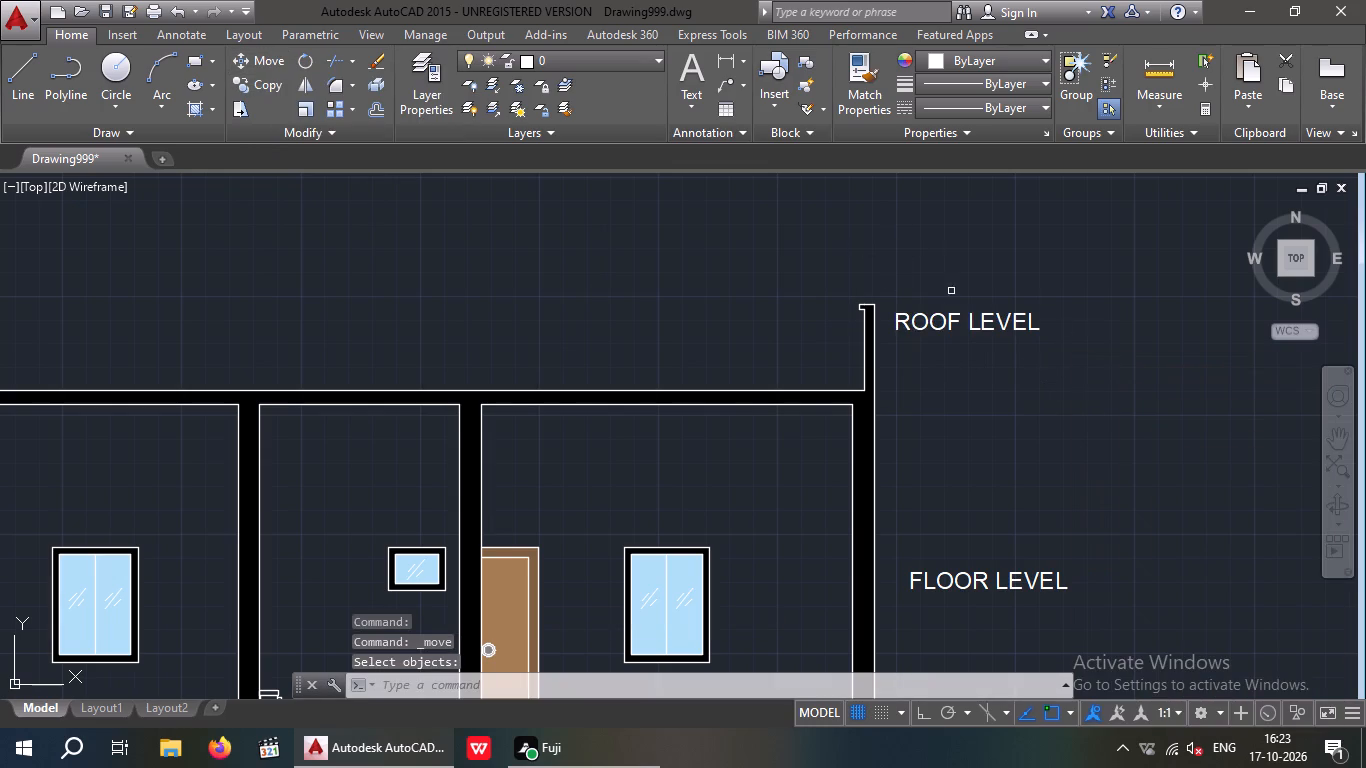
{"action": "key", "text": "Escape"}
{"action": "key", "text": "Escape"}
Move the ROOF LEVEL text down and slightly closer to the end wall, beside the parapet's lower half just above the roof slab.
{"action": "left_click_drag", "start_coordinate": [1150, 394], "coordinate": [1018, 372]}
{"action": "left_click_drag", "start_coordinate": [961, 279], "coordinate": [934, 282]}
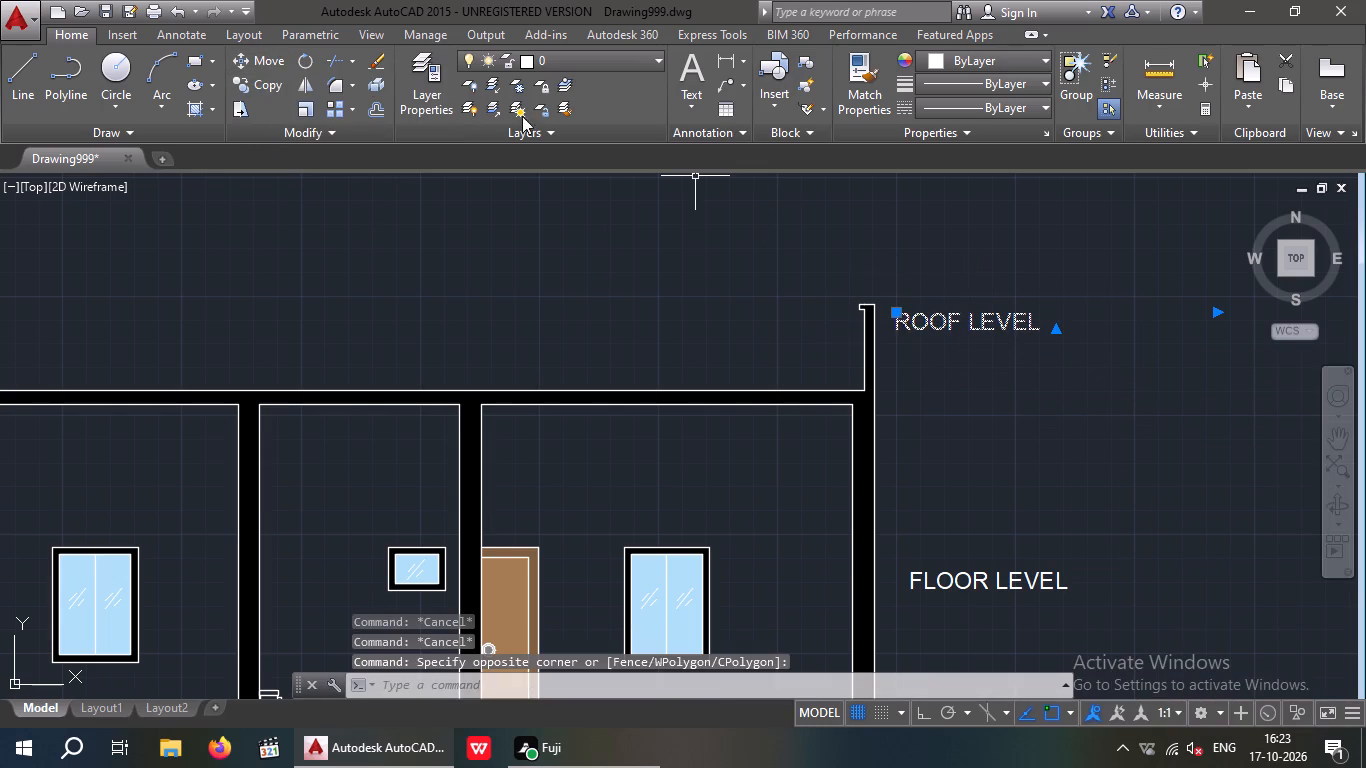
{"action": "left_click", "coordinate": [269, 65]}
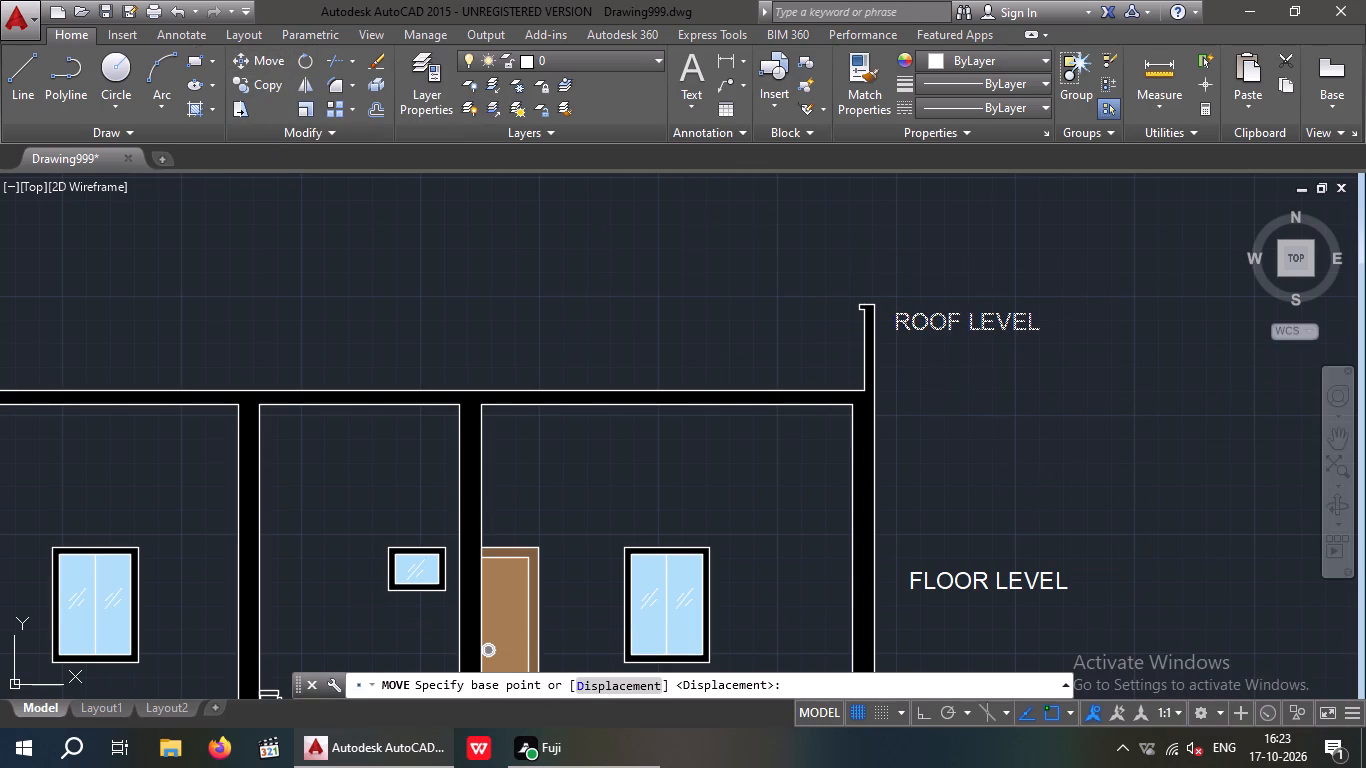
{"action": "scroll", "coordinate": [934, 363], "scroll_direction": "up", "scroll_amount": 2}
{"action": "left_click", "coordinate": [850, 280]}
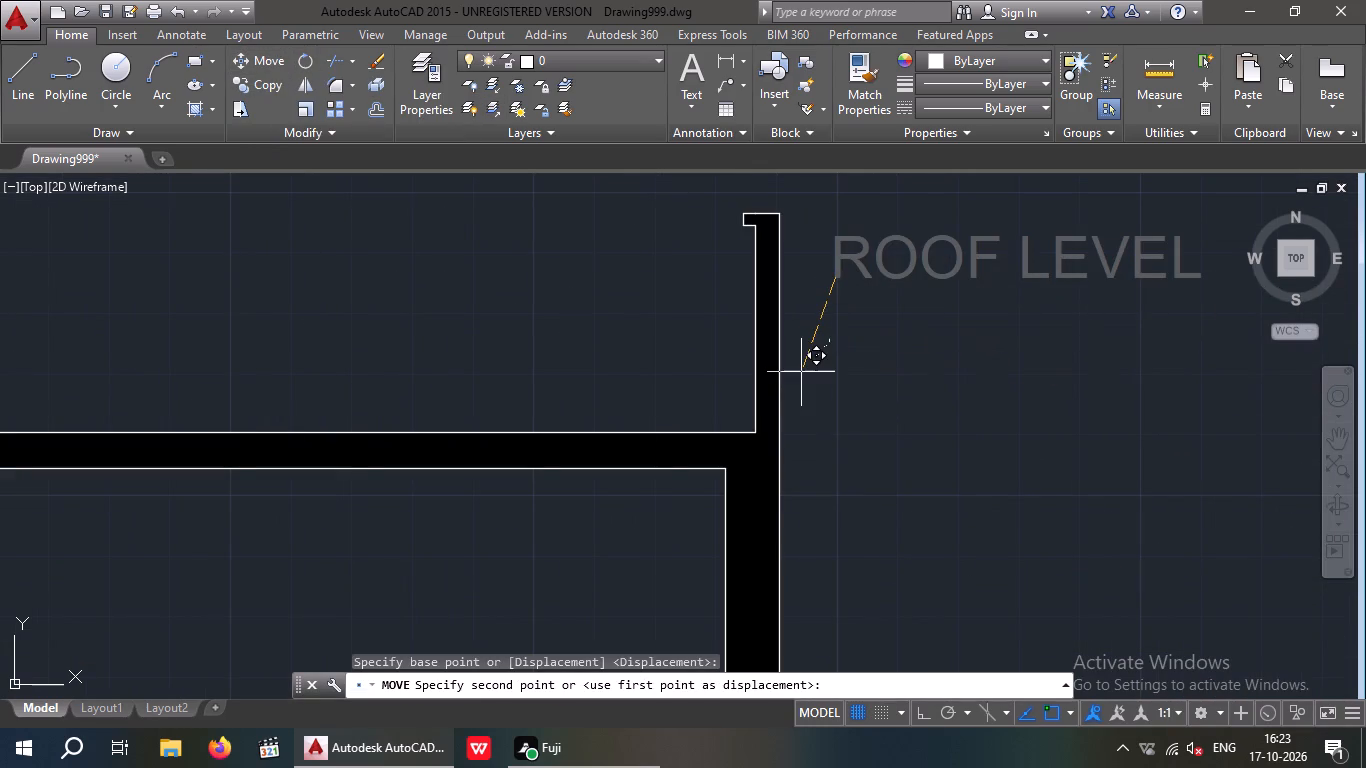
{"action": "left_click", "coordinate": [823, 364]}
{"action": "scroll", "coordinate": [909, 374], "scroll_direction": "down", "scroll_amount": 2}
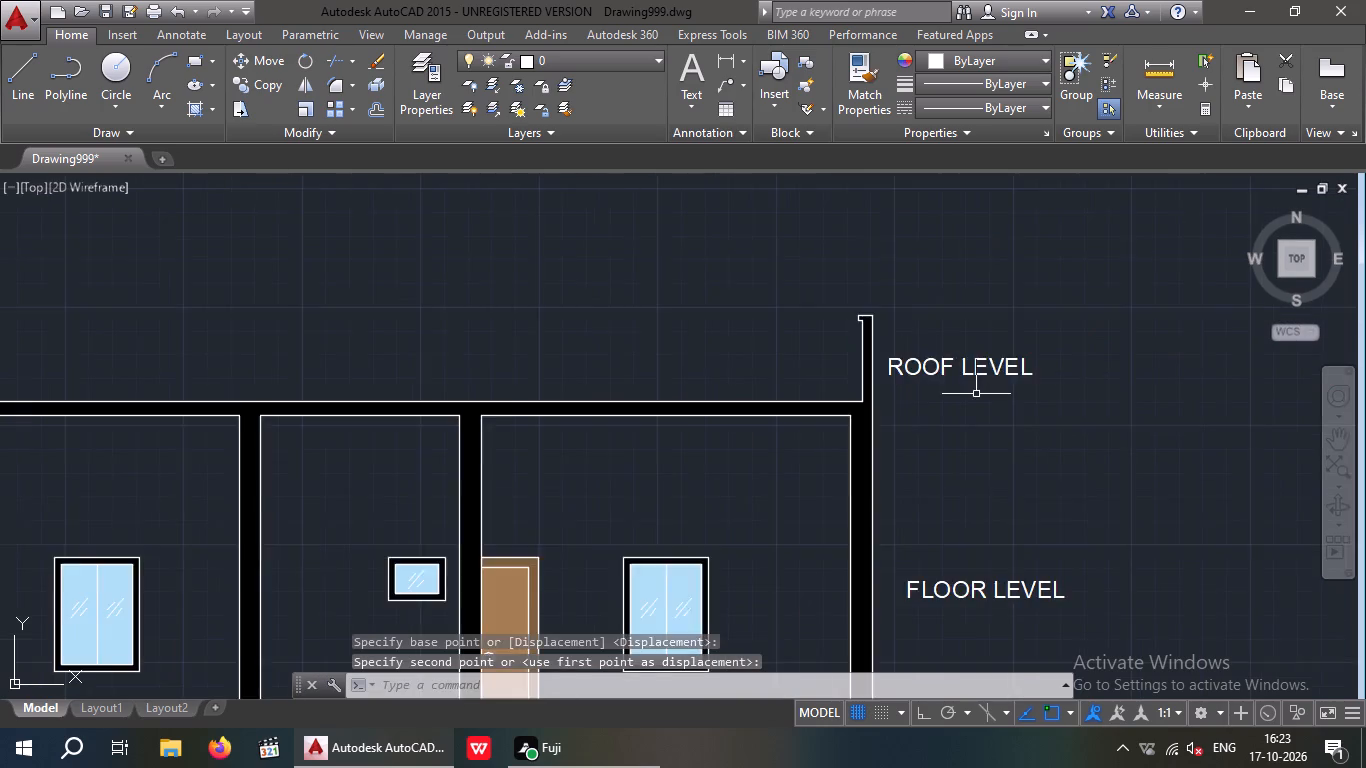
{"action": "scroll", "coordinate": [976, 394], "scroll_direction": "down", "scroll_amount": 1}
{"action": "middle_click_drag", "start_coordinate": [1012, 449], "coordinate": [955, 448]}
{"action": "scroll", "coordinate": [977, 444], "scroll_direction": "down", "scroll_amount": 1}
{"action": "middle_click_drag", "start_coordinate": [1003, 451], "coordinate": [1050, 448]}
{"action": "key", "text": "Escape"}
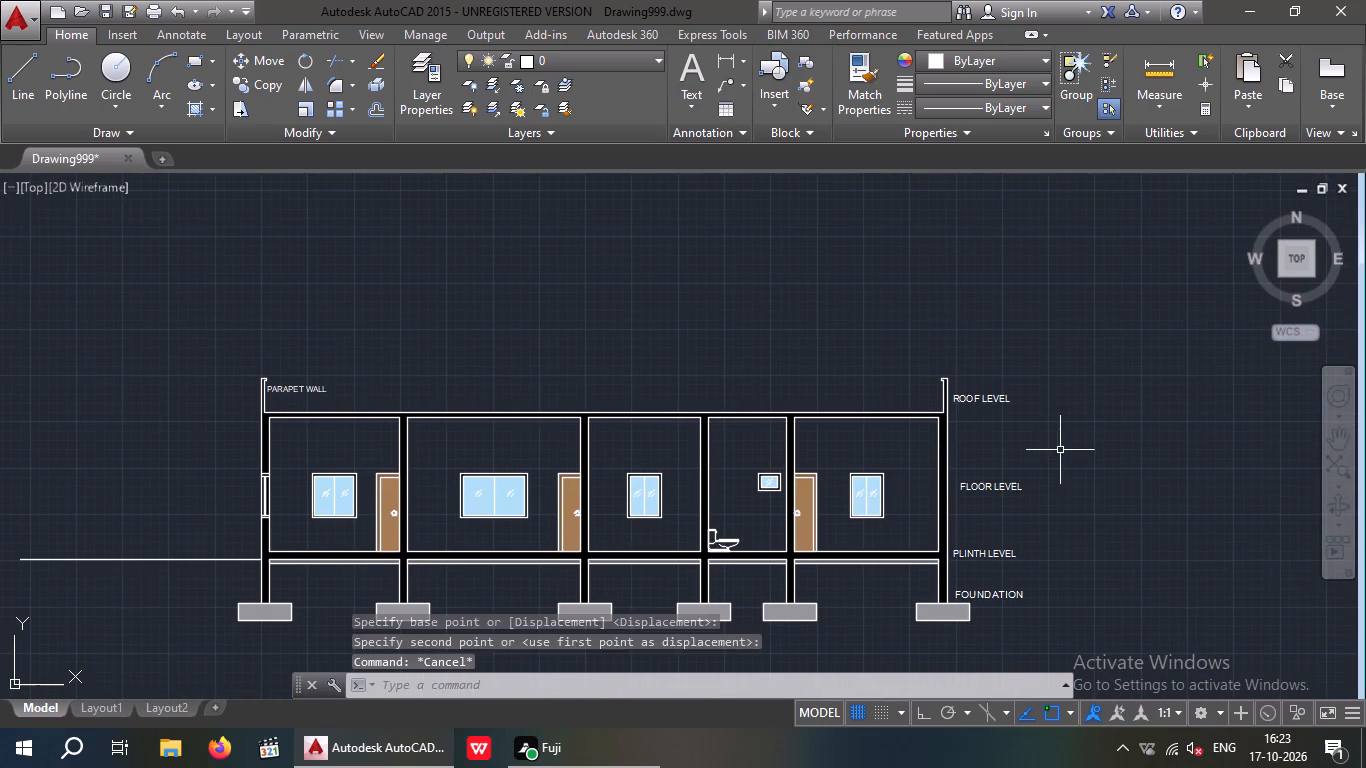
Offset the ground line outside the end wall near the PARAPET WALL label 4" downward.
{"action": "key", "text": "Escape"}
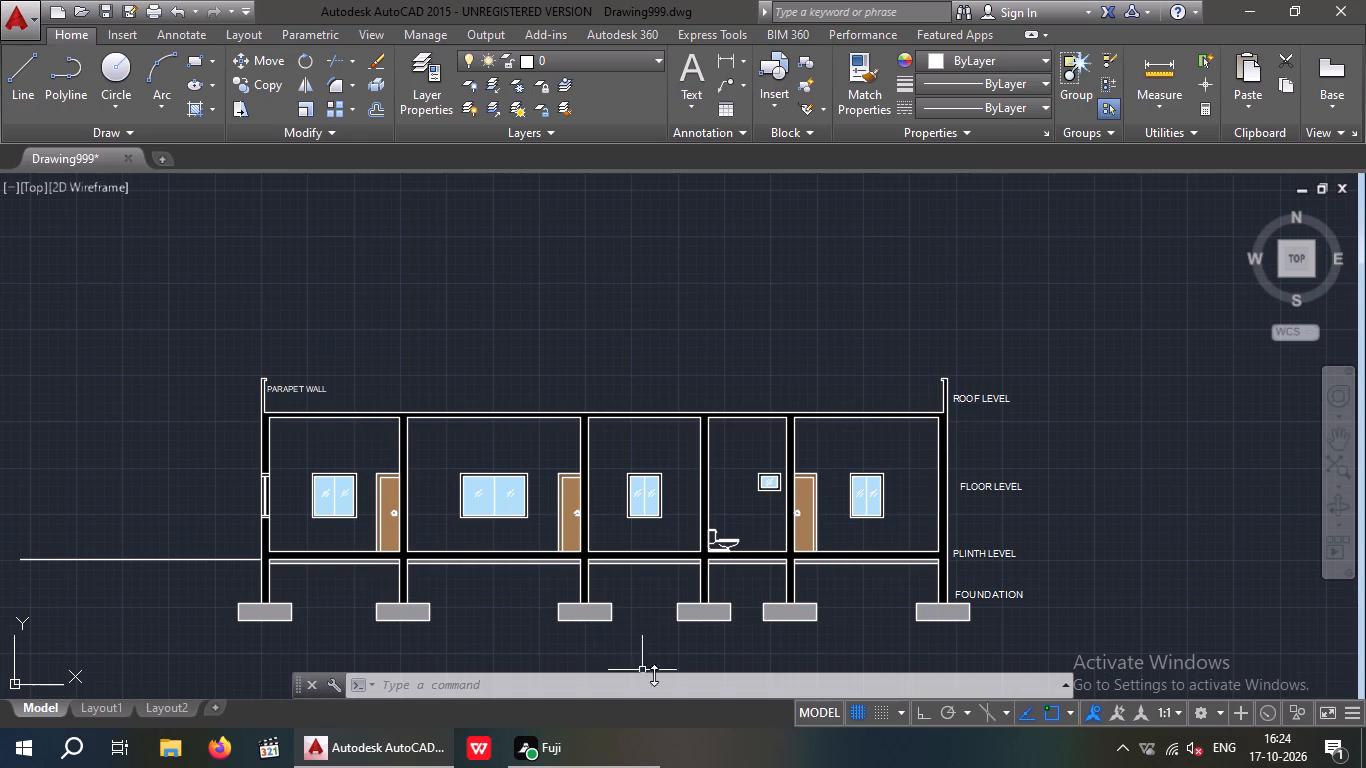
{"action": "middle_click_drag", "start_coordinate": [685, 665], "coordinate": [706, 597]}
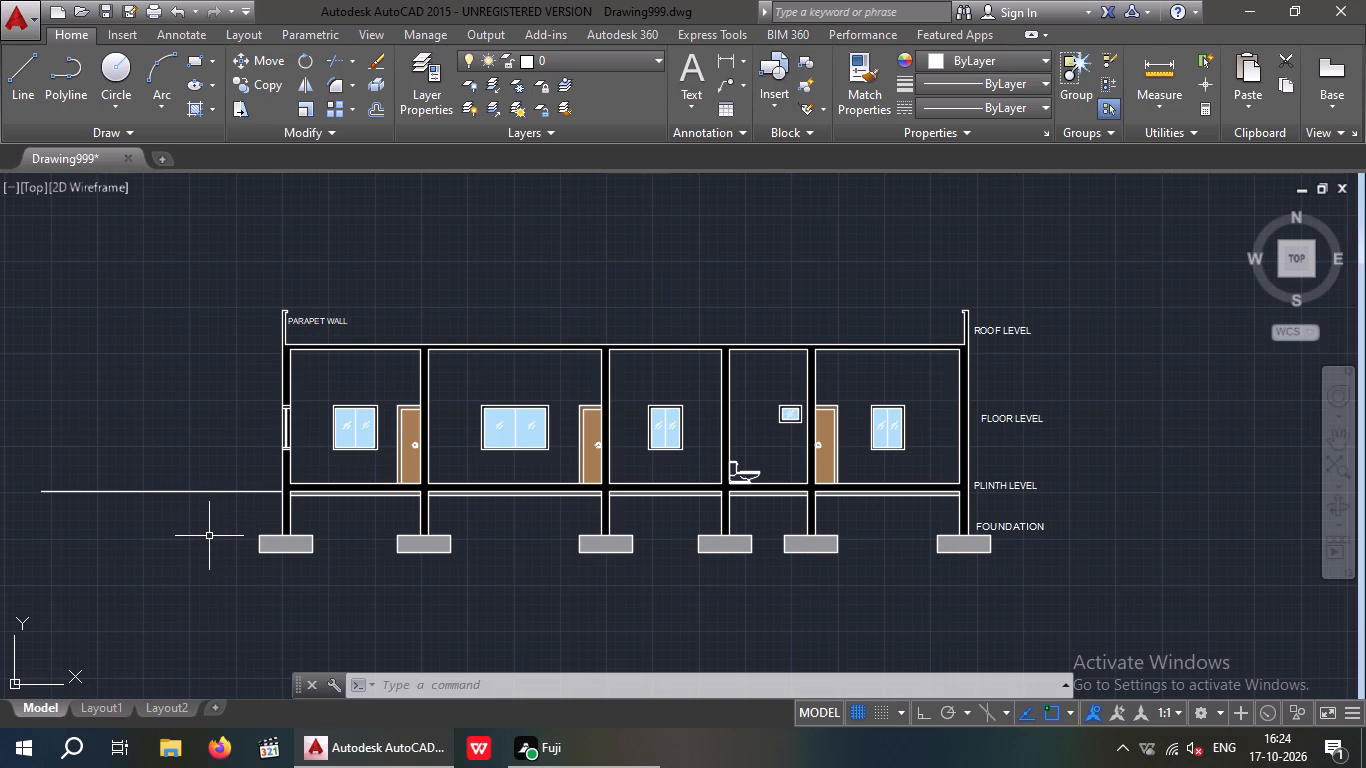
{"action": "key", "text": "o"}
{"action": "key", "text": "Return"}
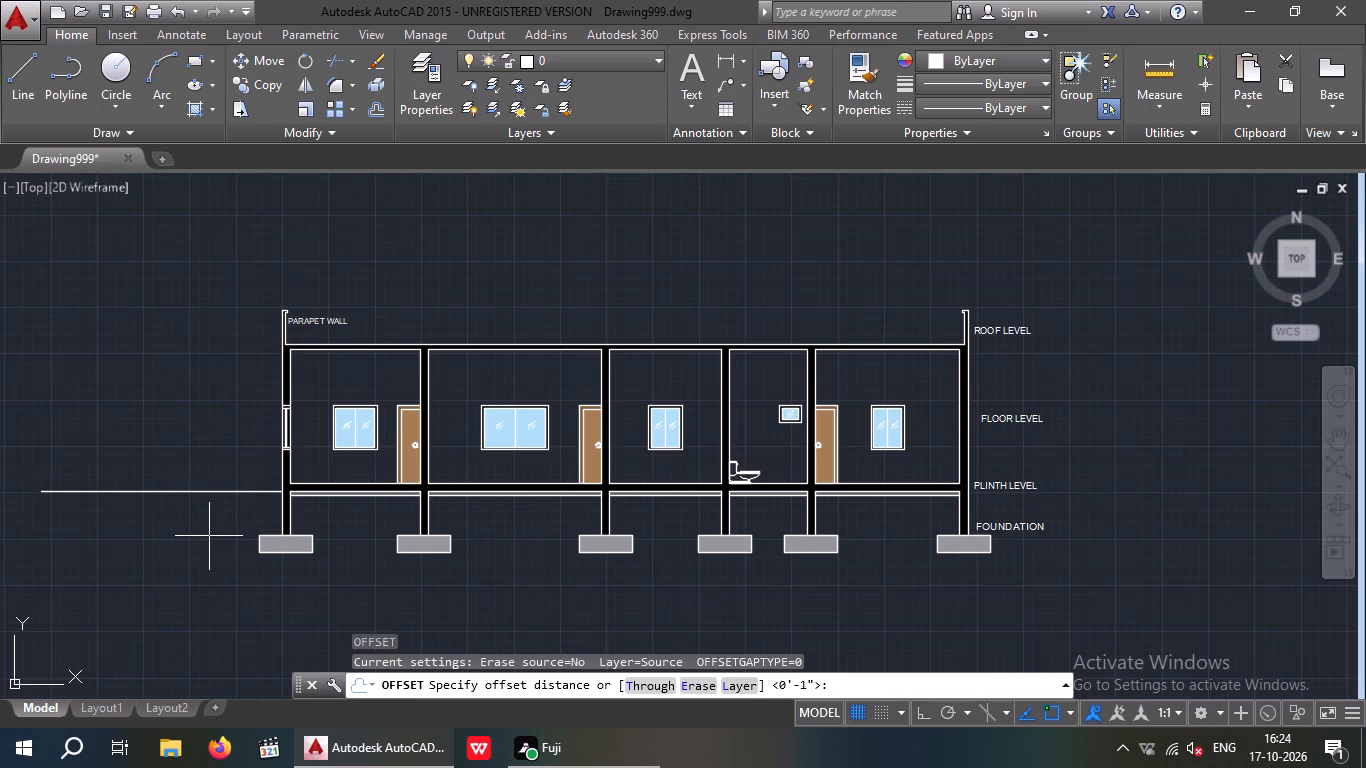
{"action": "type", "text": "4\""}
{"action": "key", "text": "Return"}
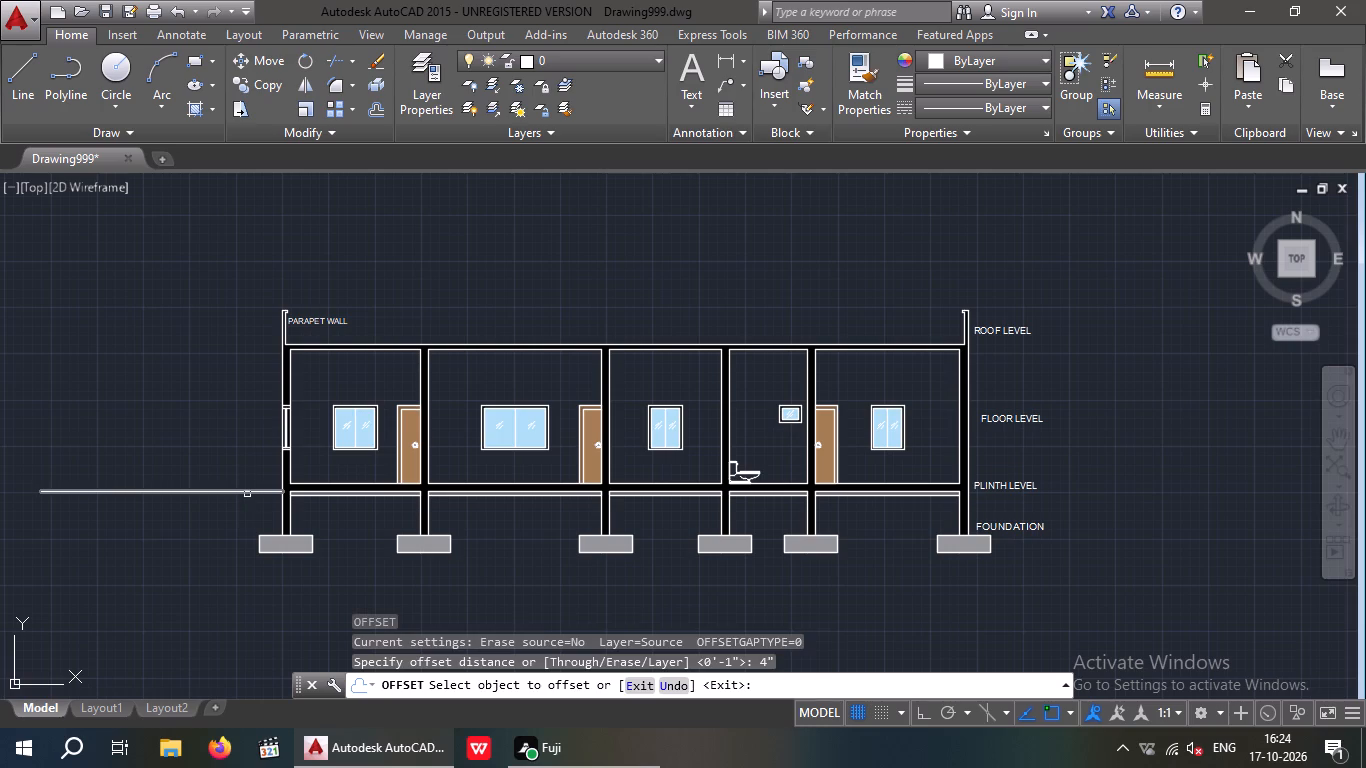
{"action": "left_click", "coordinate": [247, 494]}
{"action": "left_click", "coordinate": [241, 507]}
{"action": "key", "text": "Escape"}
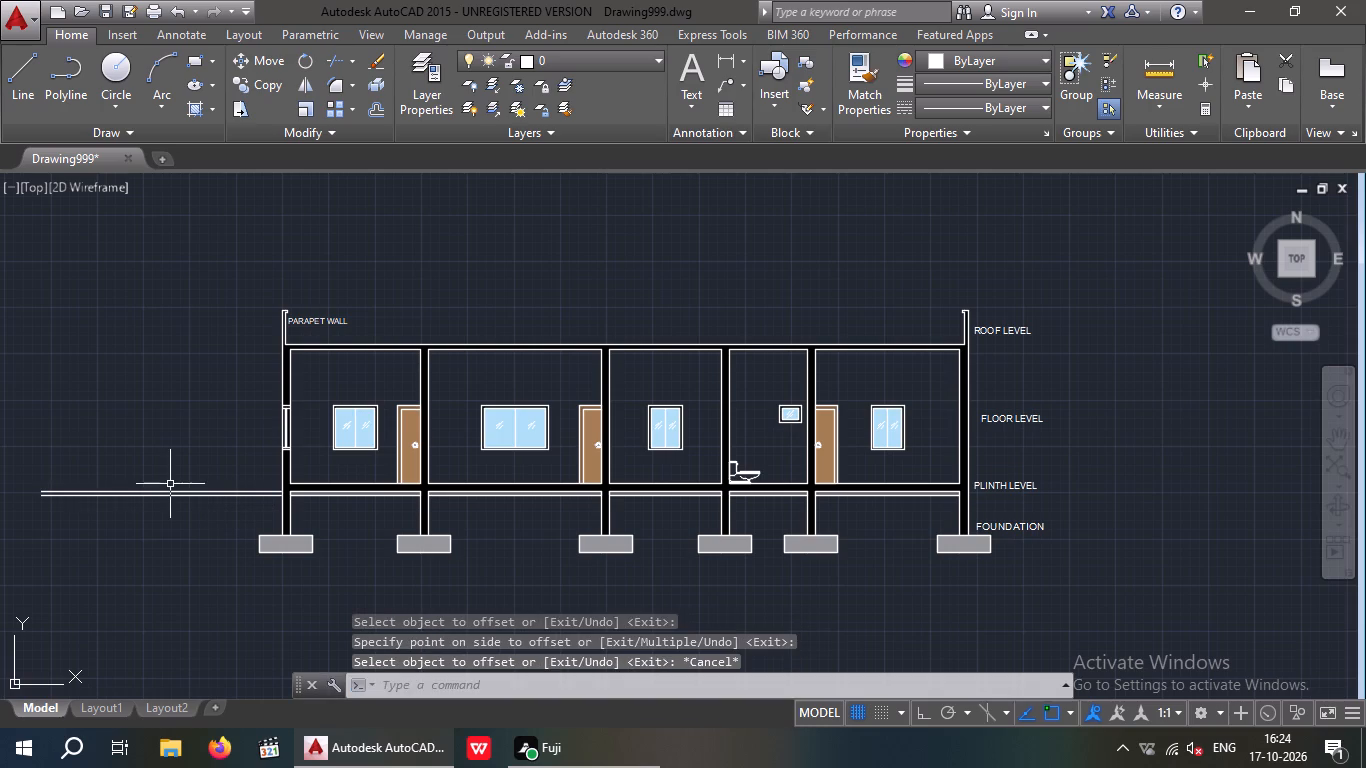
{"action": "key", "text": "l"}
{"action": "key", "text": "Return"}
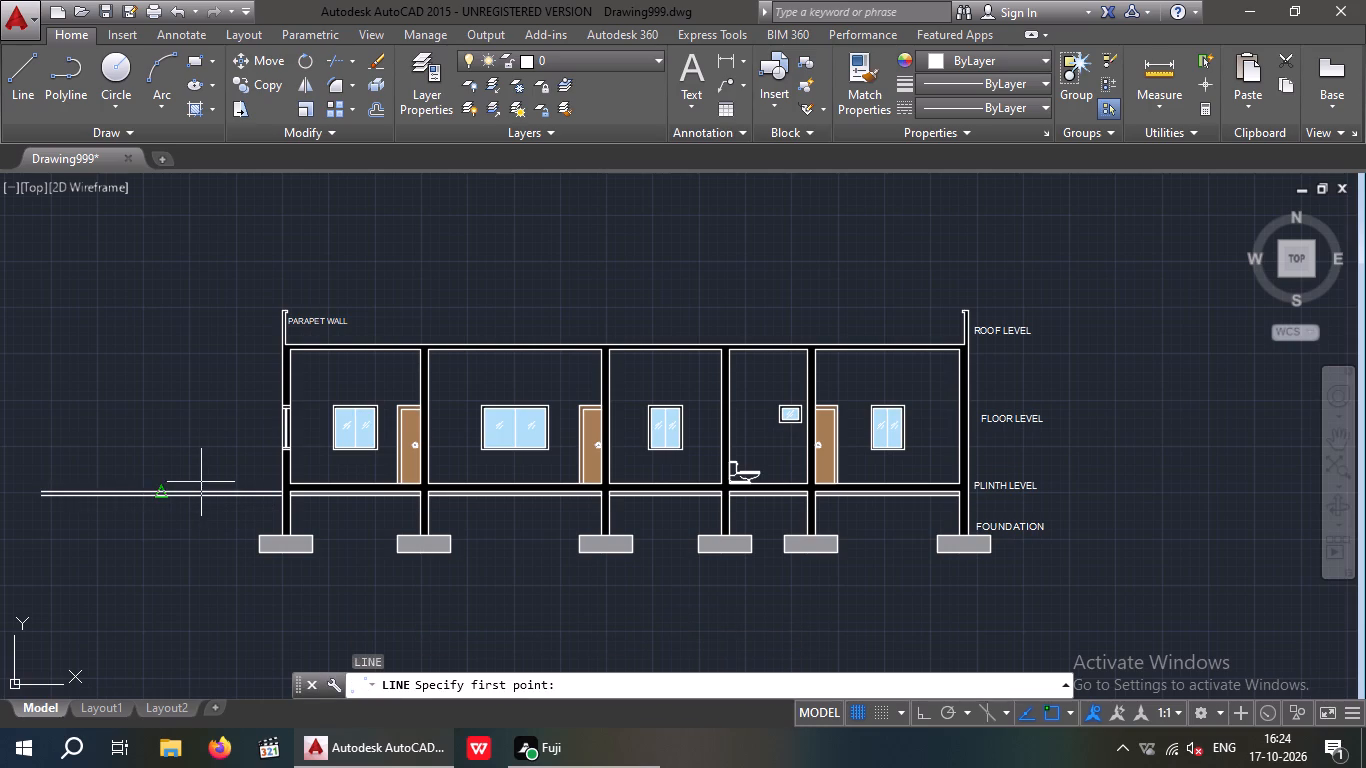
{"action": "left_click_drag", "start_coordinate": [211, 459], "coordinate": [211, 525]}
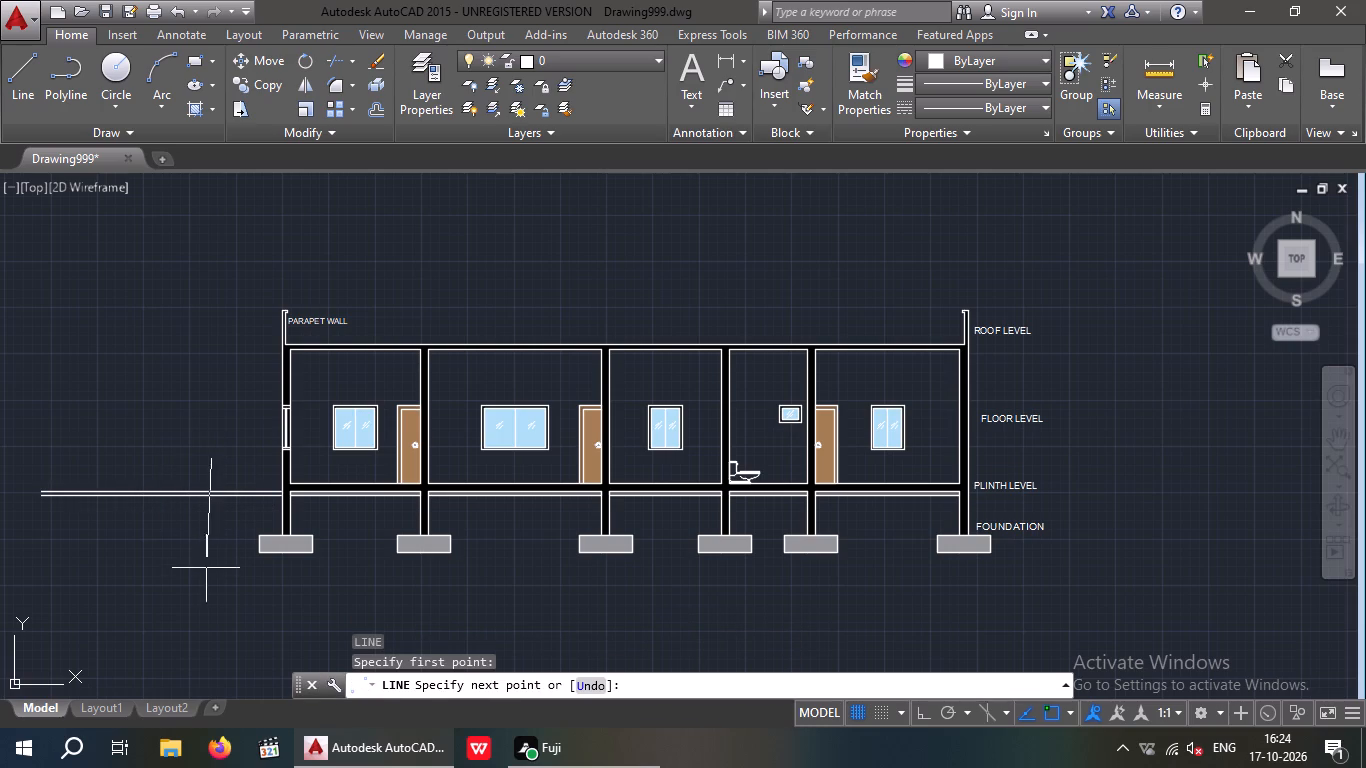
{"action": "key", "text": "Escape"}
Turn Ortho on and draw a short vertical line crossing both ground lines, a short distance outside the end wall.
{"action": "key", "text": "F8"}
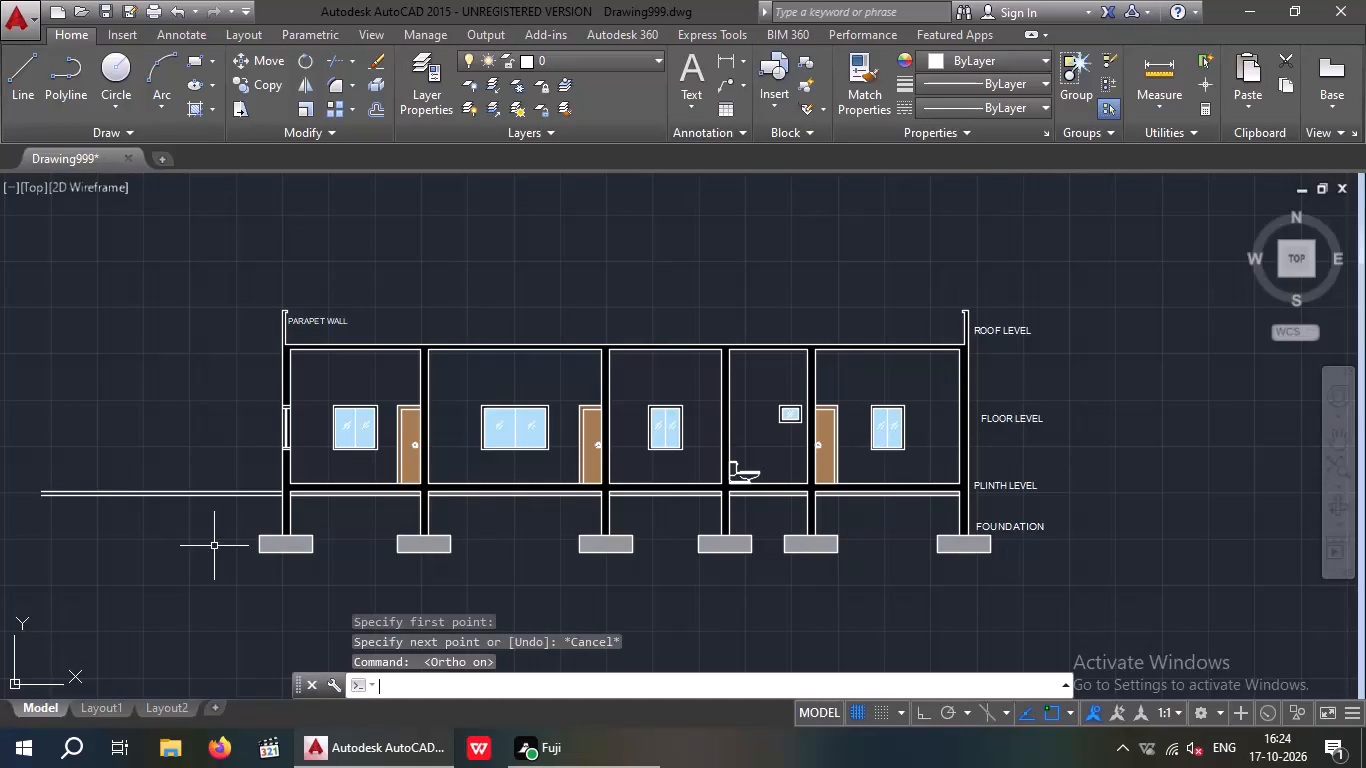
{"action": "key", "text": "space"}
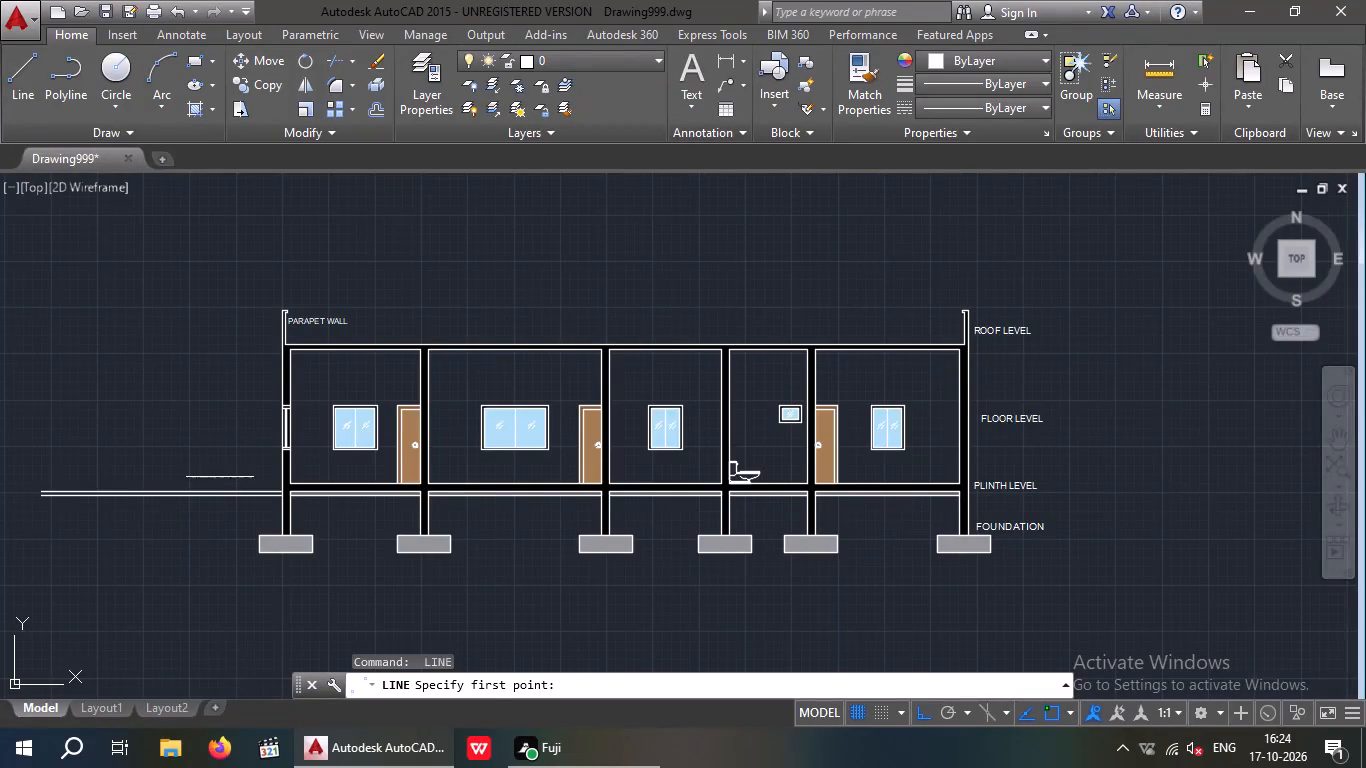
{"action": "left_click", "coordinate": [222, 467]}
{"action": "left_click", "coordinate": [217, 538]}
{"action": "key", "text": "Escape"}
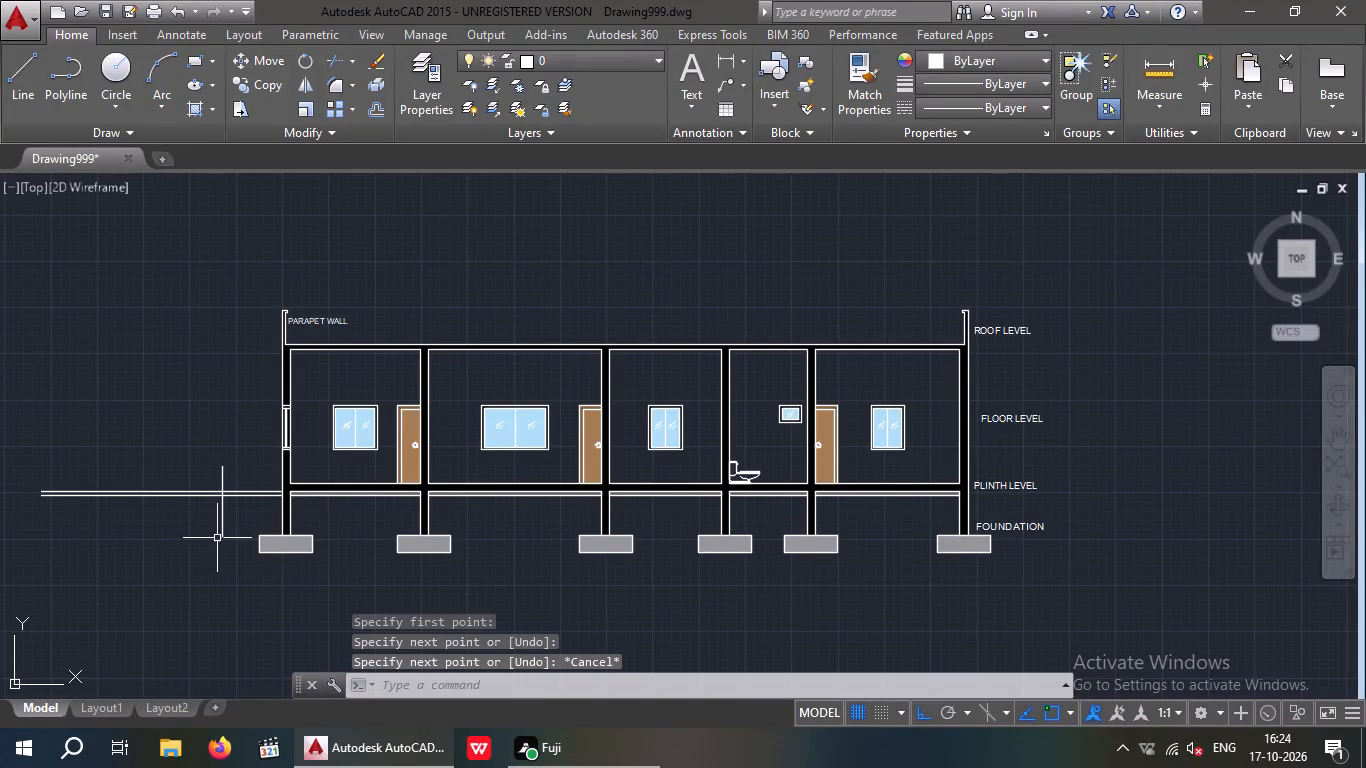
Trim the vertical line's ends and the ground lines beyond it, leaving a short closed strip against the end wall.
{"action": "key", "text": "Escape"}
{"action": "type", "text": "TR"}
{"action": "key", "text": "space"}
{"action": "key", "text": "space"}
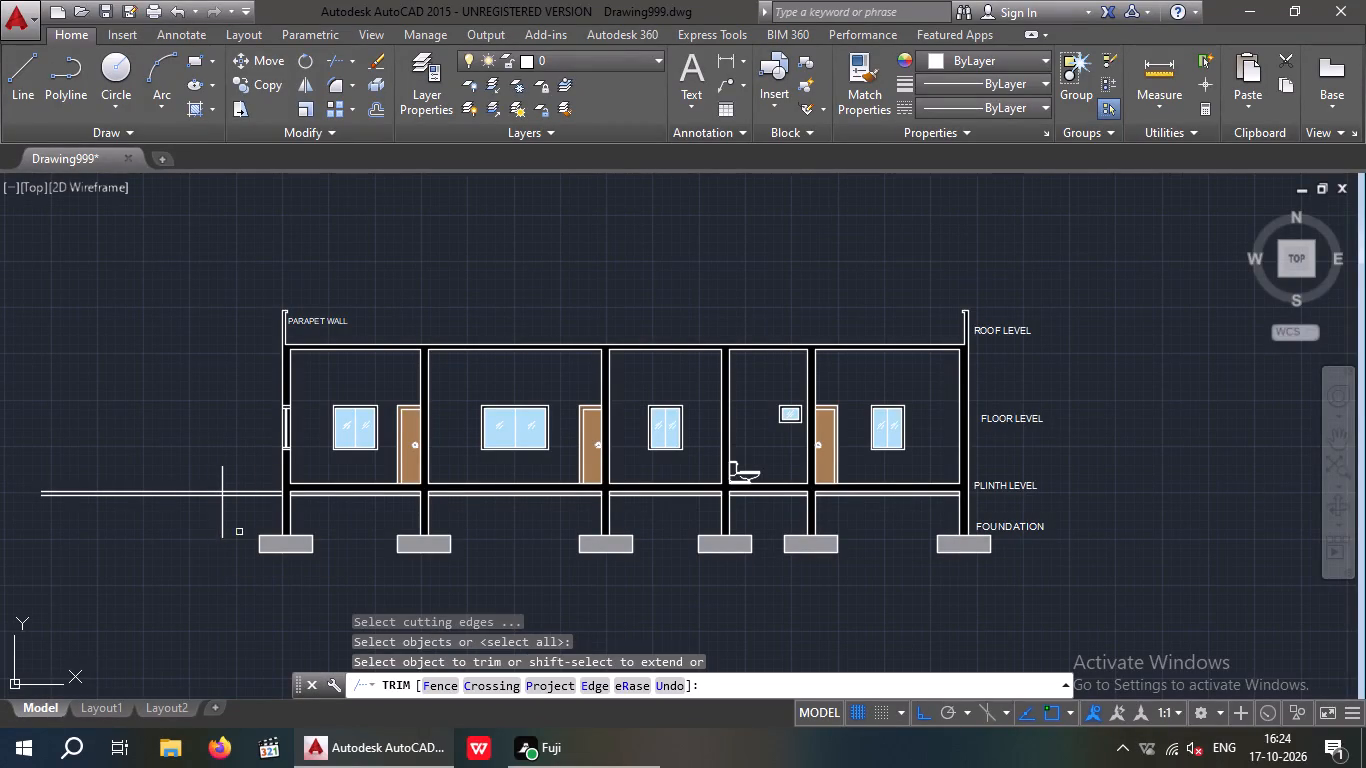
{"action": "scroll", "coordinate": [241, 528], "scroll_direction": "up", "scroll_amount": 3}
{"action": "left_click_drag", "start_coordinate": [217, 465], "coordinate": [53, 522]}
{"action": "left_click", "coordinate": [26, 529]}
{"action": "left_click_drag", "start_coordinate": [185, 308], "coordinate": [136, 327]}
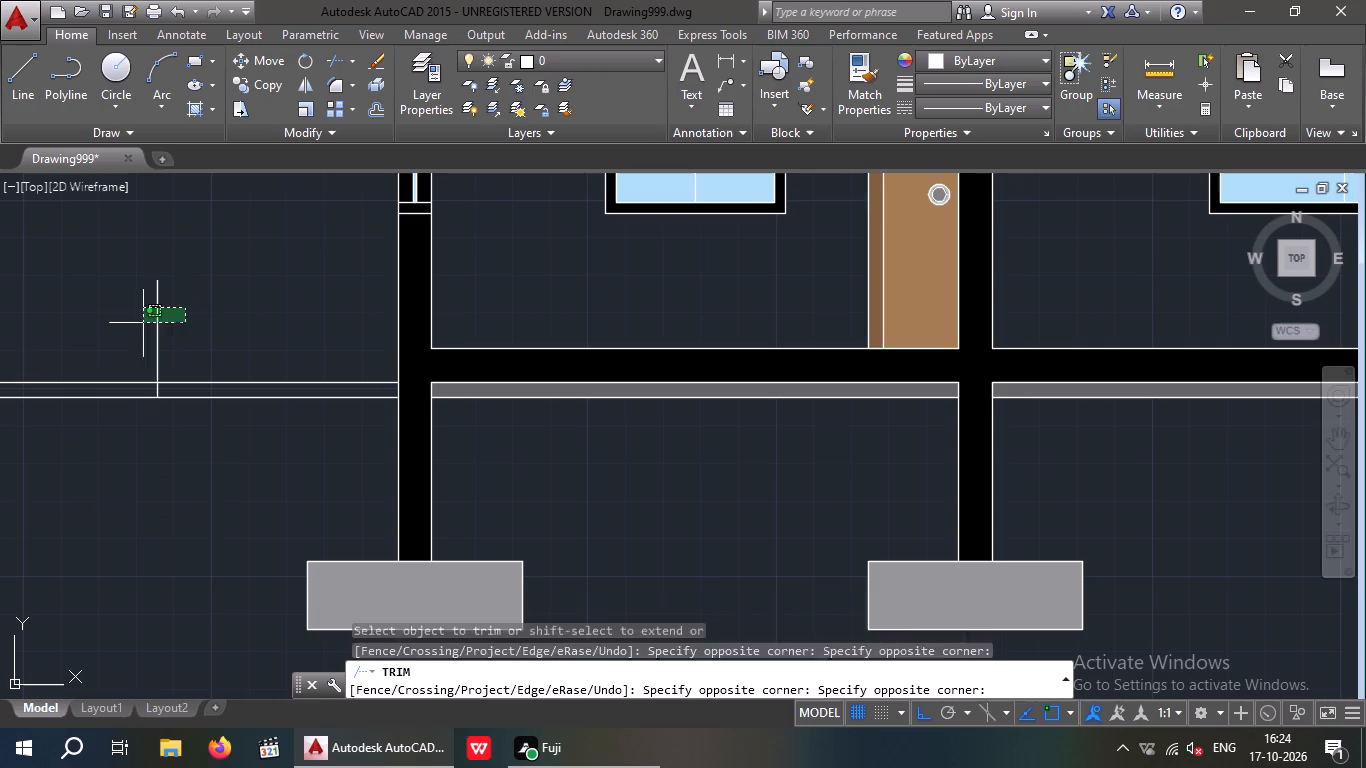
{"action": "left_click_drag", "start_coordinate": [136, 327], "coordinate": [119, 334]}
{"action": "left_click", "coordinate": [102, 344]}
{"action": "left_click_drag", "start_coordinate": [65, 480], "coordinate": [20, 398]}
{"action": "left_click", "coordinate": [0, 298]}
{"action": "key", "text": "Escape"}
{"action": "key", "text": "Escape"}
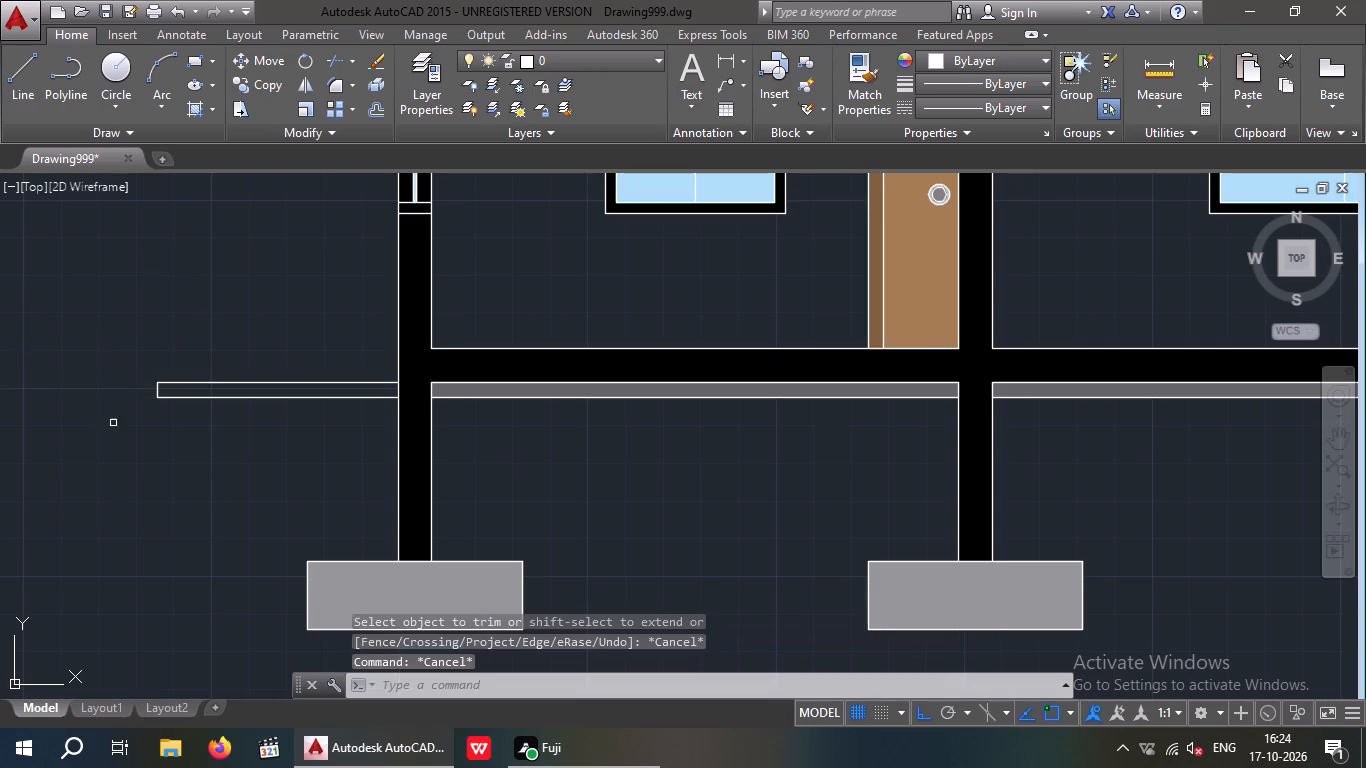
Fill the closed ground strip with a solid hatch in grey 147,149,152.
{"action": "scroll", "coordinate": [153, 466], "scroll_direction": "down", "scroll_amount": 2}
{"action": "middle_click_drag", "start_coordinate": [153, 467], "coordinate": [210, 501]}
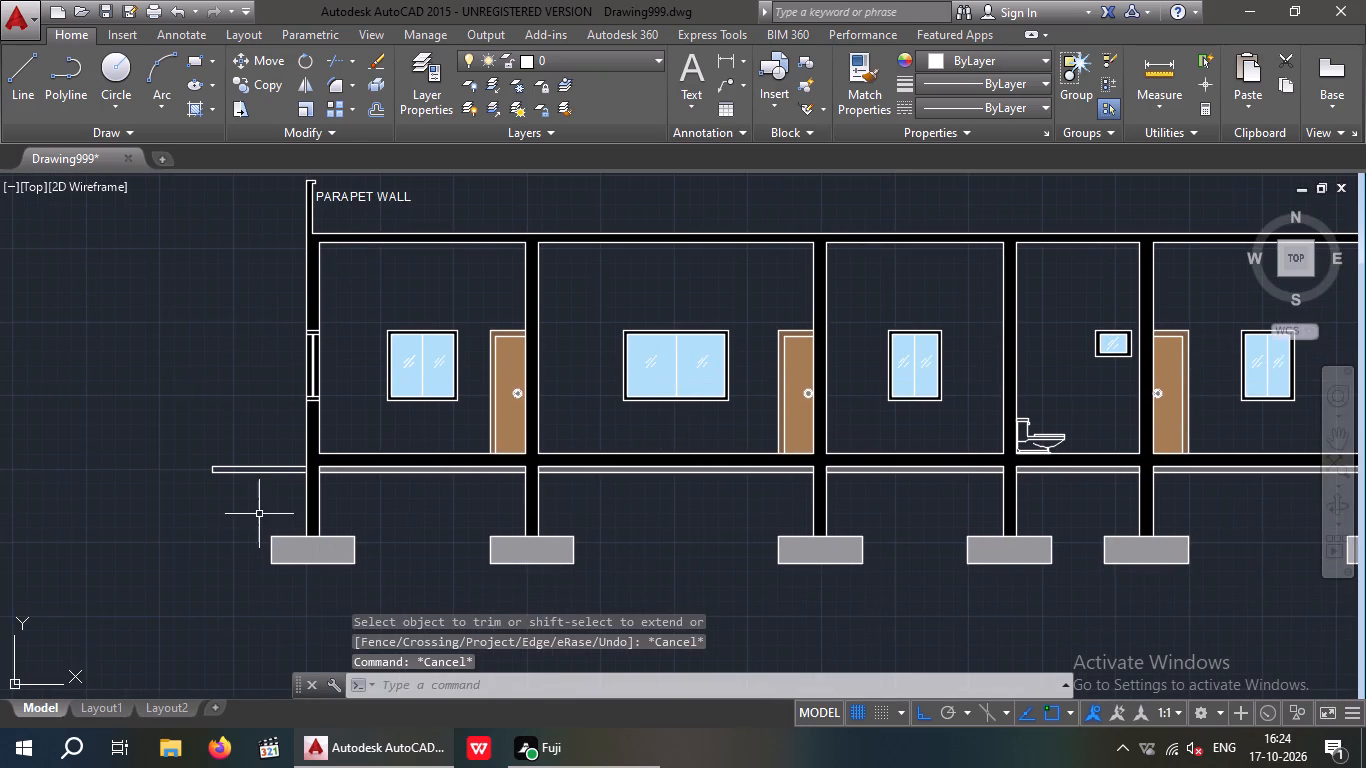
{"action": "left_click", "coordinate": [195, 110]}
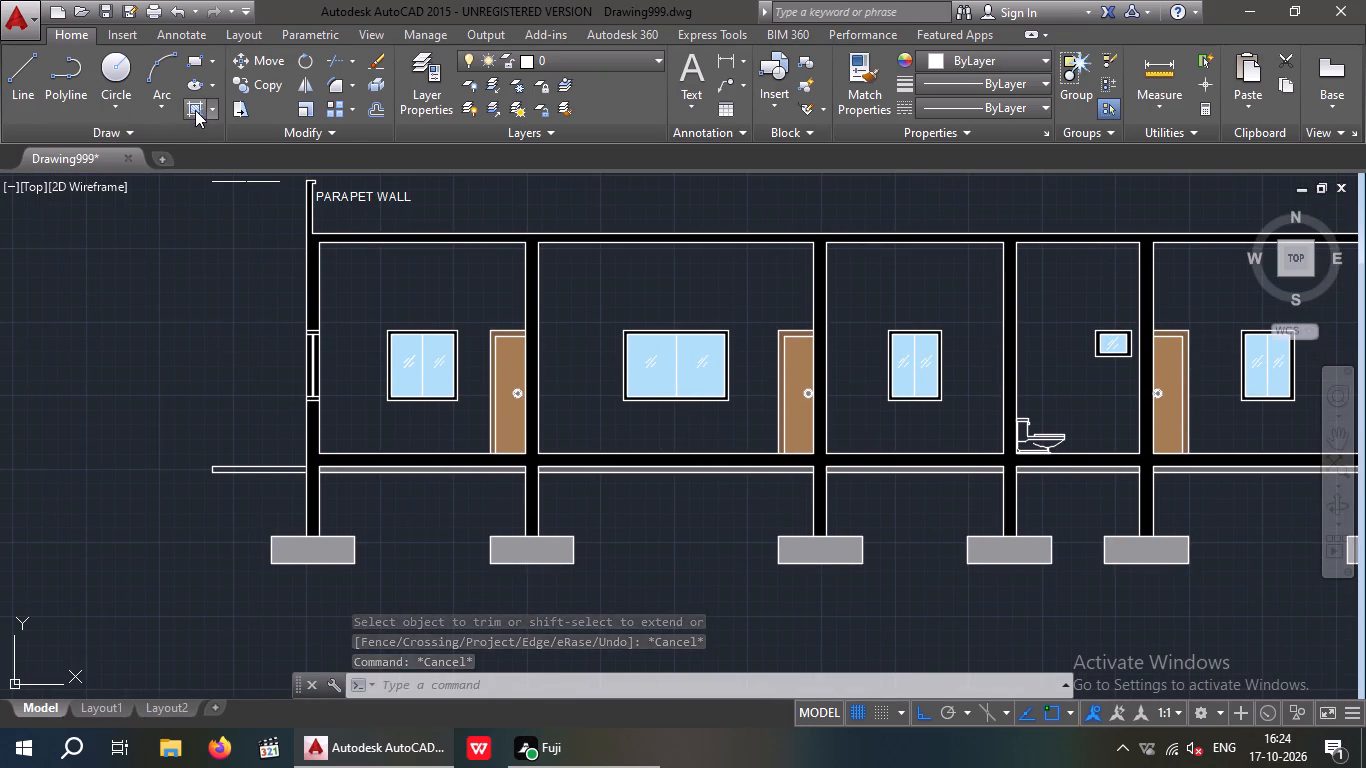
{"action": "left_click", "coordinate": [555, 86]}
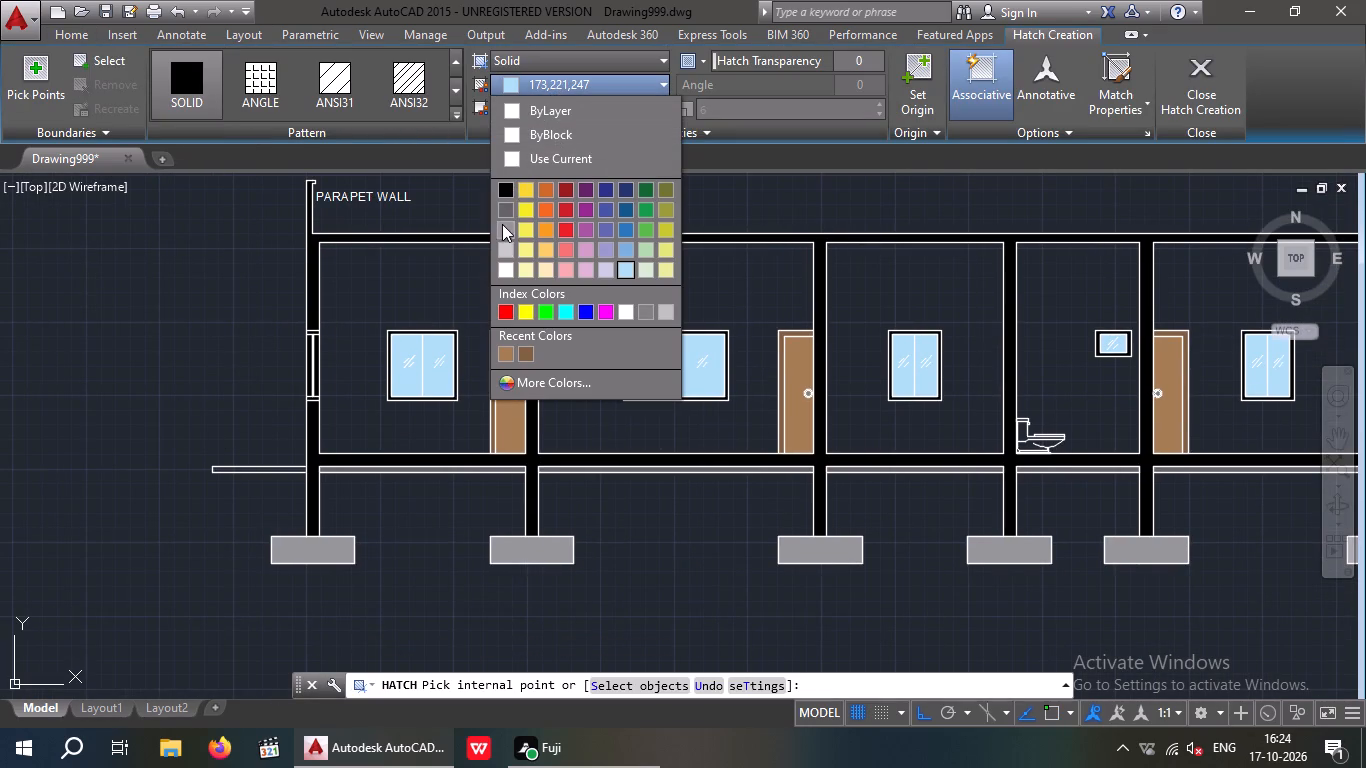
{"action": "left_click", "coordinate": [506, 232]}
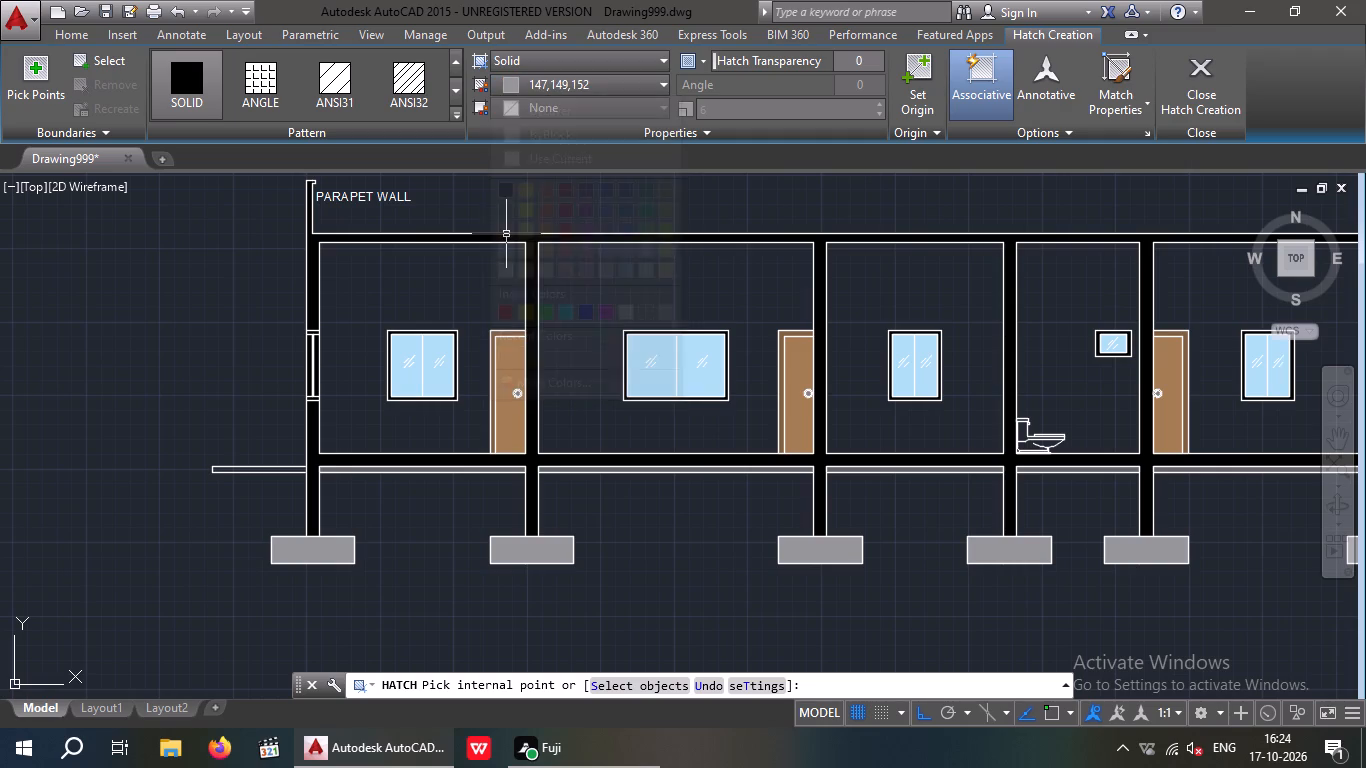
{"action": "scroll", "coordinate": [231, 466], "scroll_direction": "up", "scroll_amount": 2}
{"action": "left_click", "coordinate": [271, 482]}
{"action": "key", "text": "Escape"}
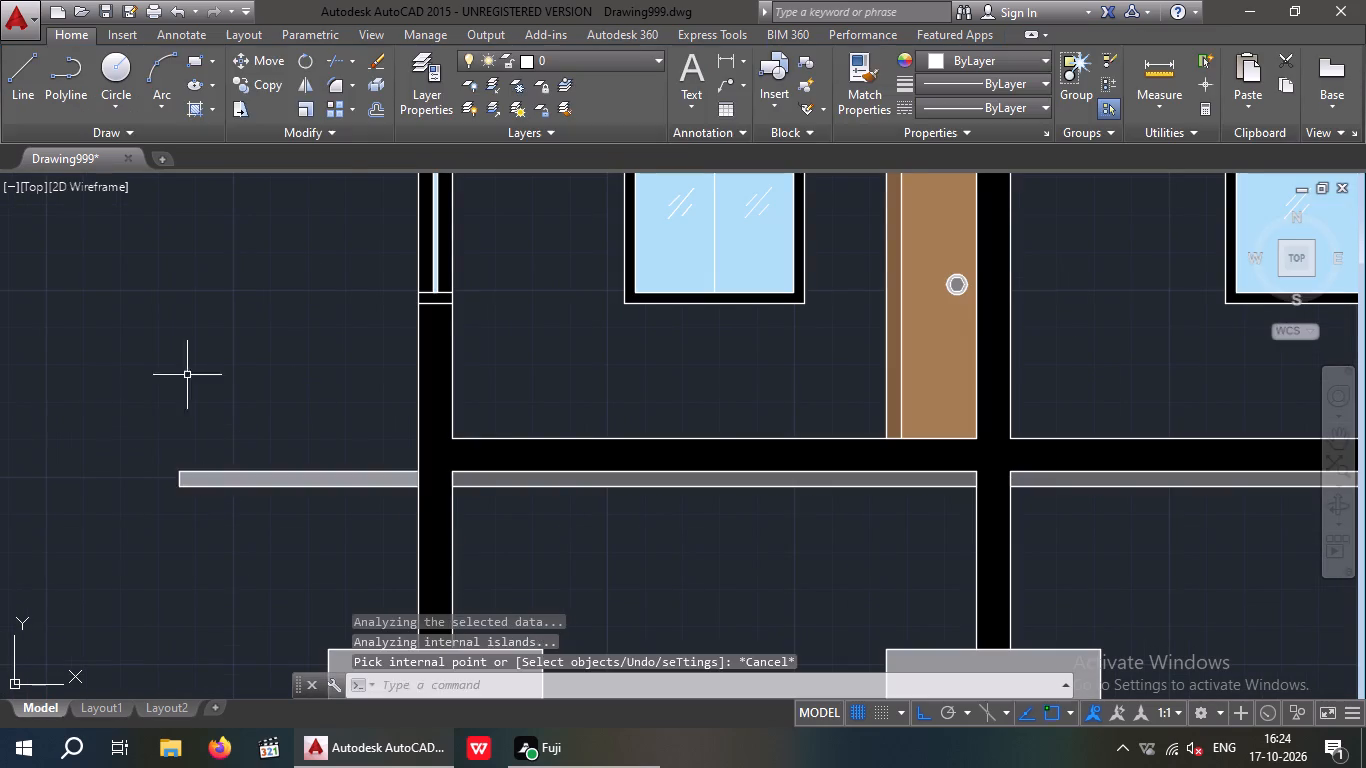
Change the ground strip's hatch to the darker grey used in the strips beneath the floor slab.
{"action": "scroll", "coordinate": [204, 309], "scroll_direction": "down", "scroll_amount": 1}
{"action": "scroll", "coordinate": [242, 423], "scroll_direction": "up", "scroll_amount": 3}
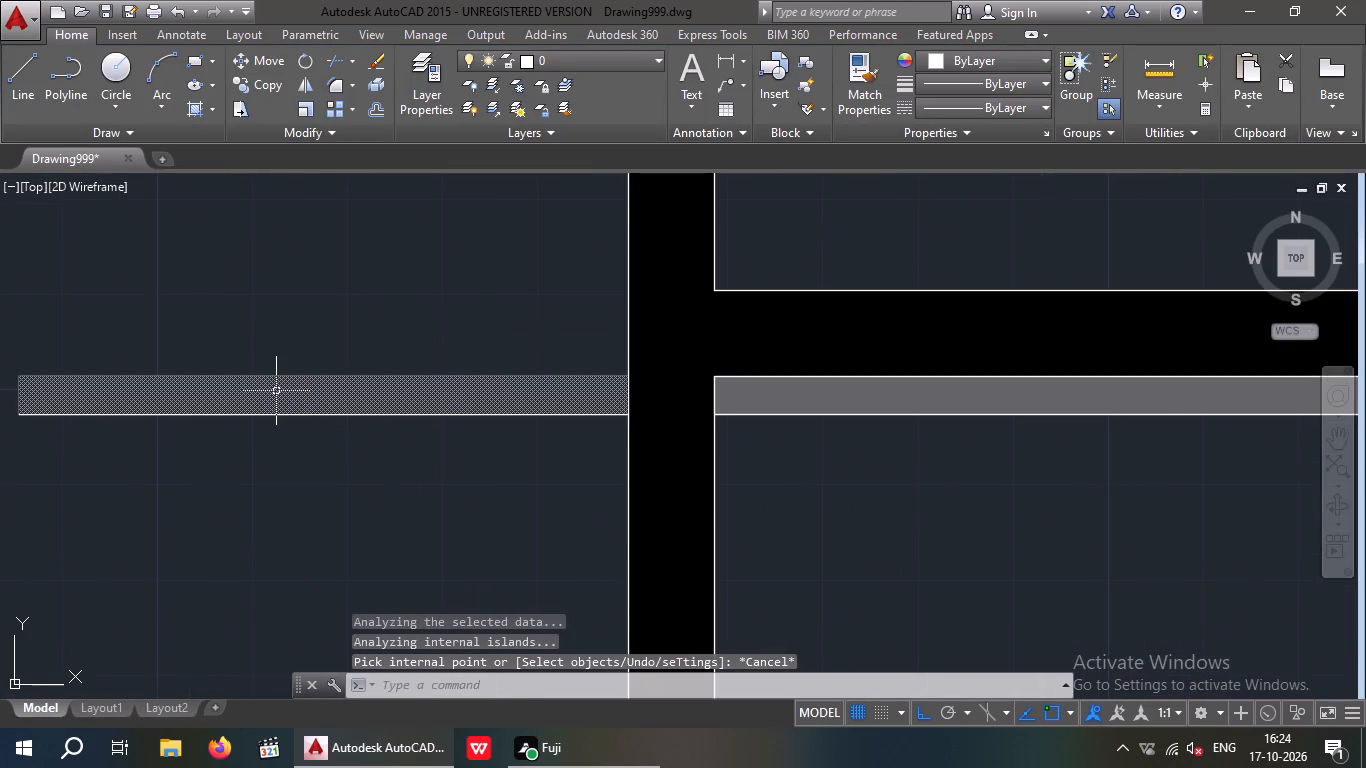
{"action": "left_click", "coordinate": [277, 390]}
{"action": "left_click", "coordinate": [531, 82]}
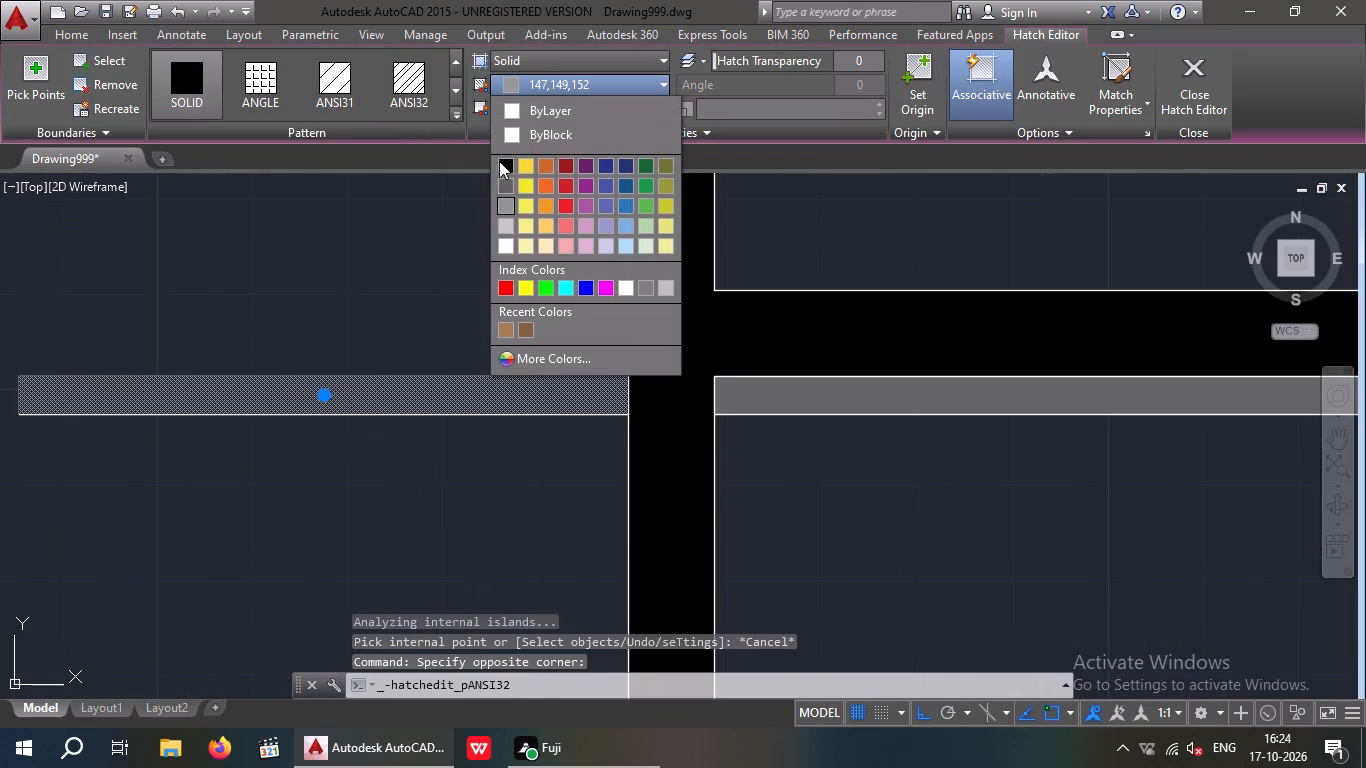
{"action": "left_click", "coordinate": [501, 182]}
{"action": "key", "text": "Escape"}
Add the multiline text GROUND LEVEL at 6" height outside the end wall, above and beyond the ground strip.
{"action": "scroll", "coordinate": [279, 259], "scroll_direction": "down", "scroll_amount": 2}
{"action": "scroll", "coordinate": [284, 356], "scroll_direction": "down", "scroll_amount": 1}
{"action": "middle_click_drag", "start_coordinate": [282, 356], "coordinate": [286, 356]}
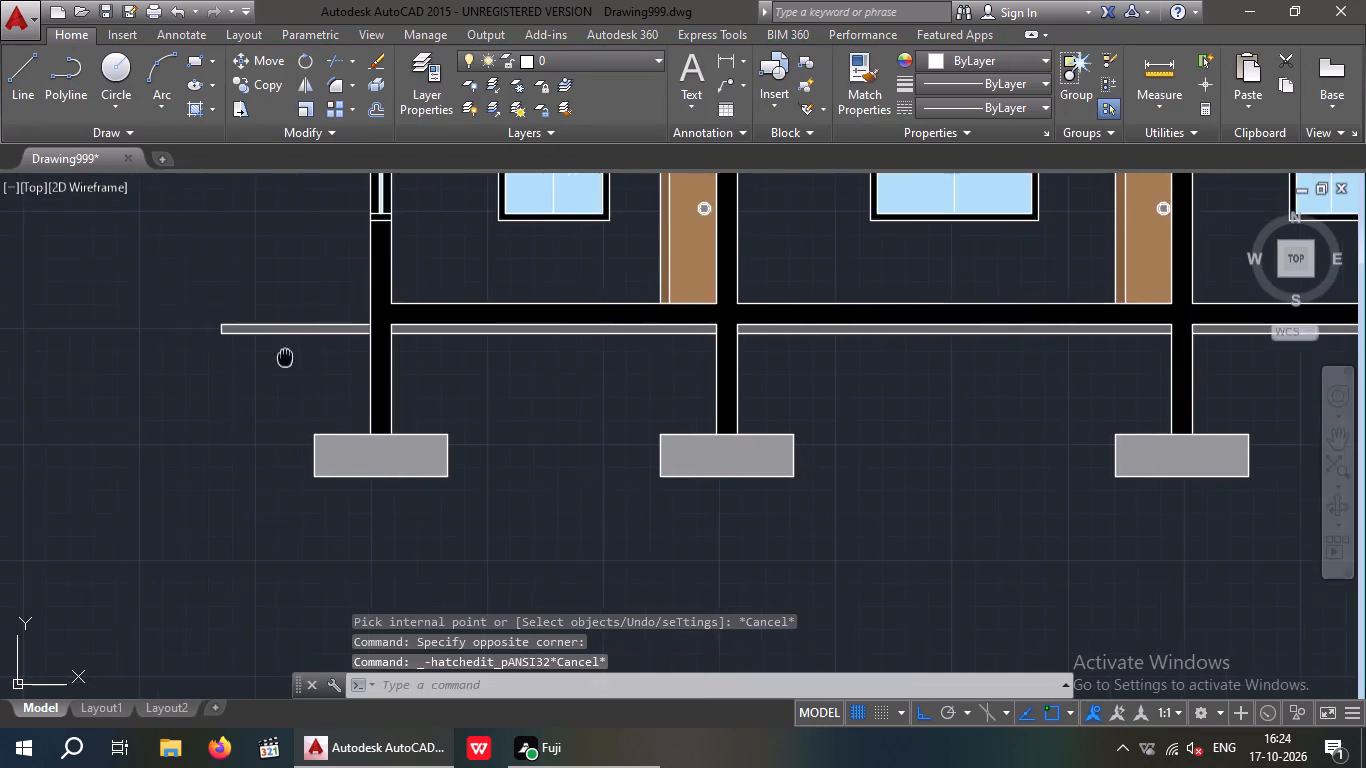
{"action": "middle_click_drag", "start_coordinate": [286, 356], "coordinate": [360, 373]}
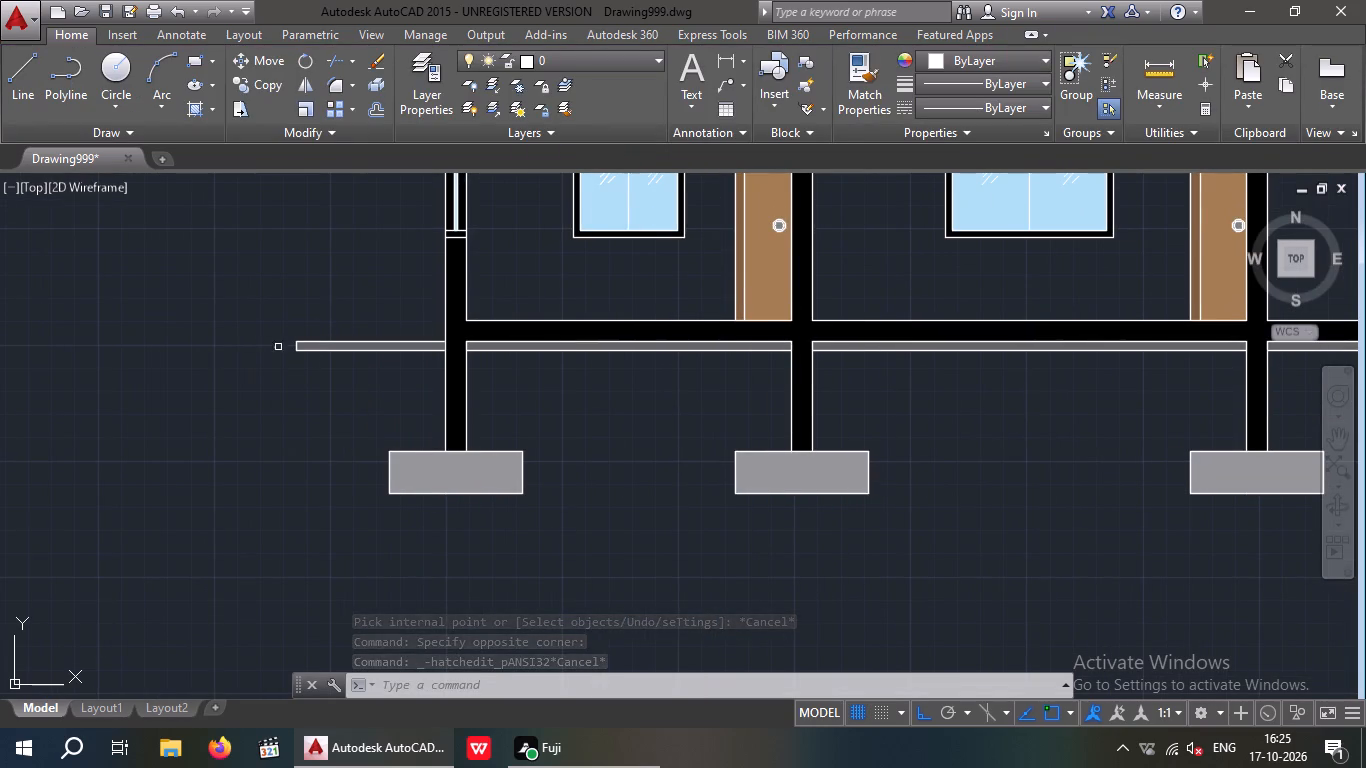
{"action": "left_click", "coordinate": [699, 61]}
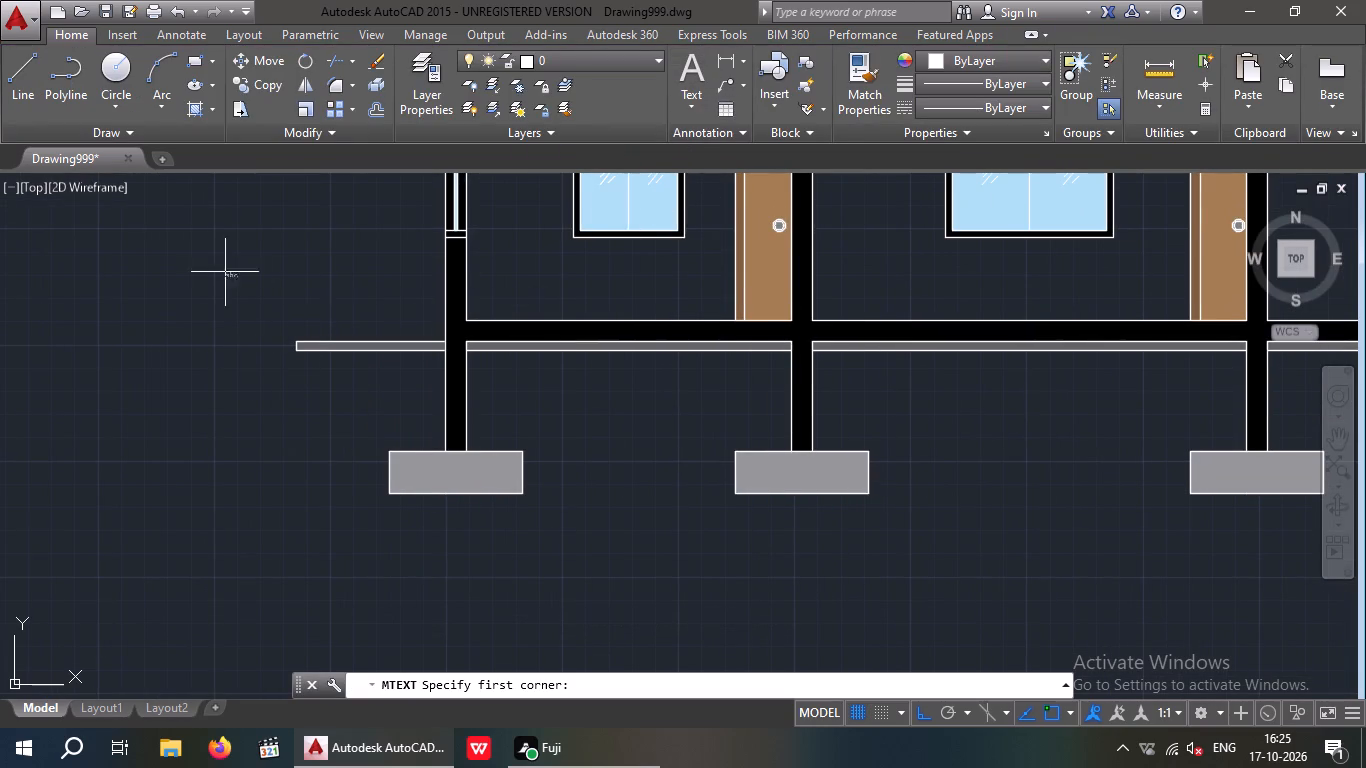
{"action": "left_click_drag", "start_coordinate": [111, 253], "coordinate": [146, 321]}
{"action": "left_click", "coordinate": [793, 367]}
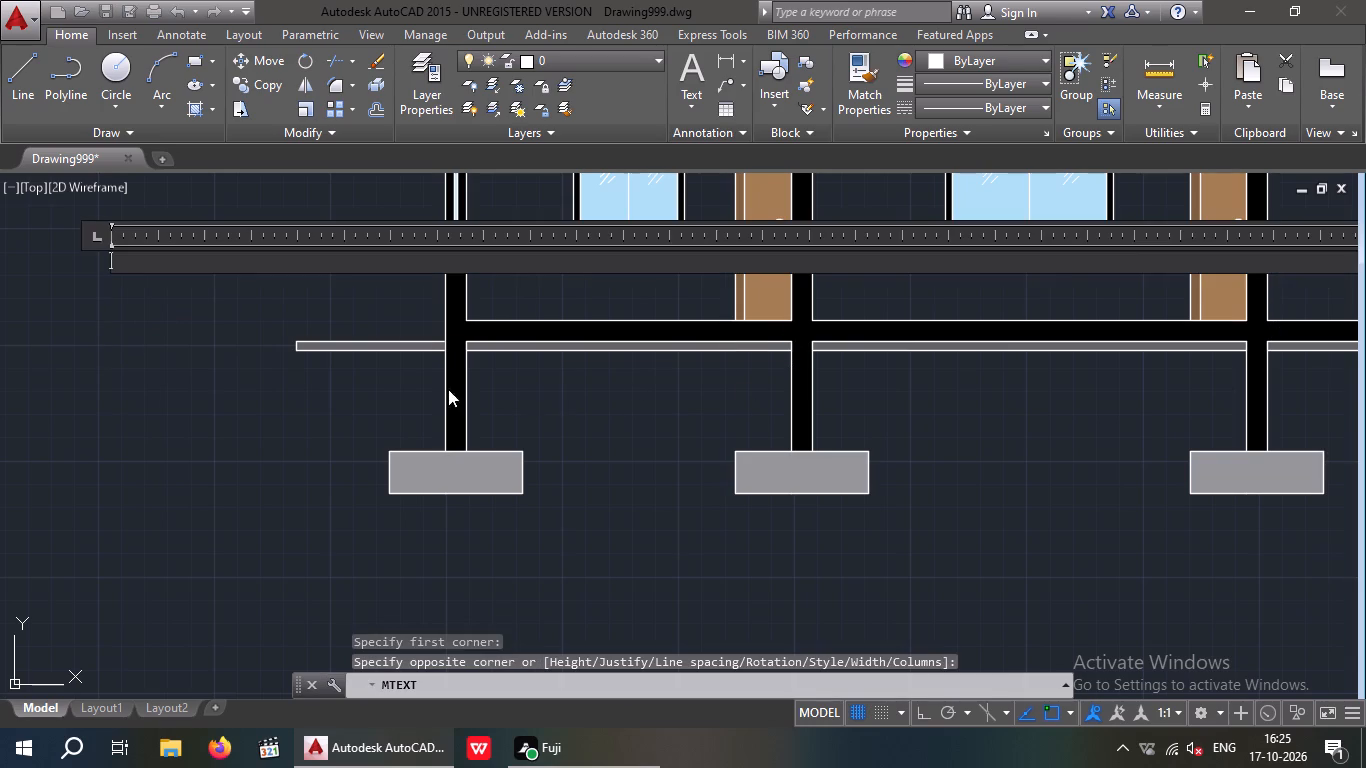
{"action": "left_click", "coordinate": [217, 91]}
{"action": "type", "text": "6\""}
{"action": "key", "text": "Return"}
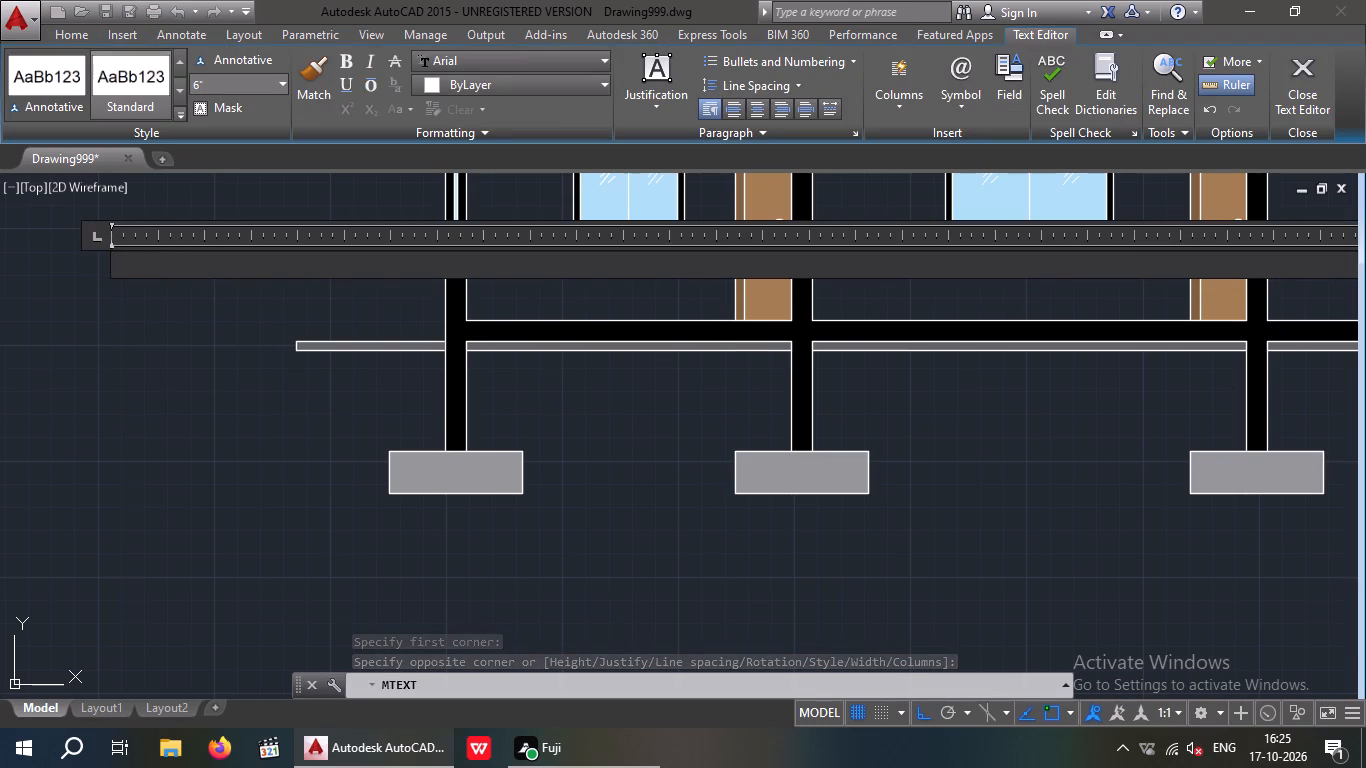
{"action": "type", "text": "GR"}
{"action": "type", "text": "OUN"}
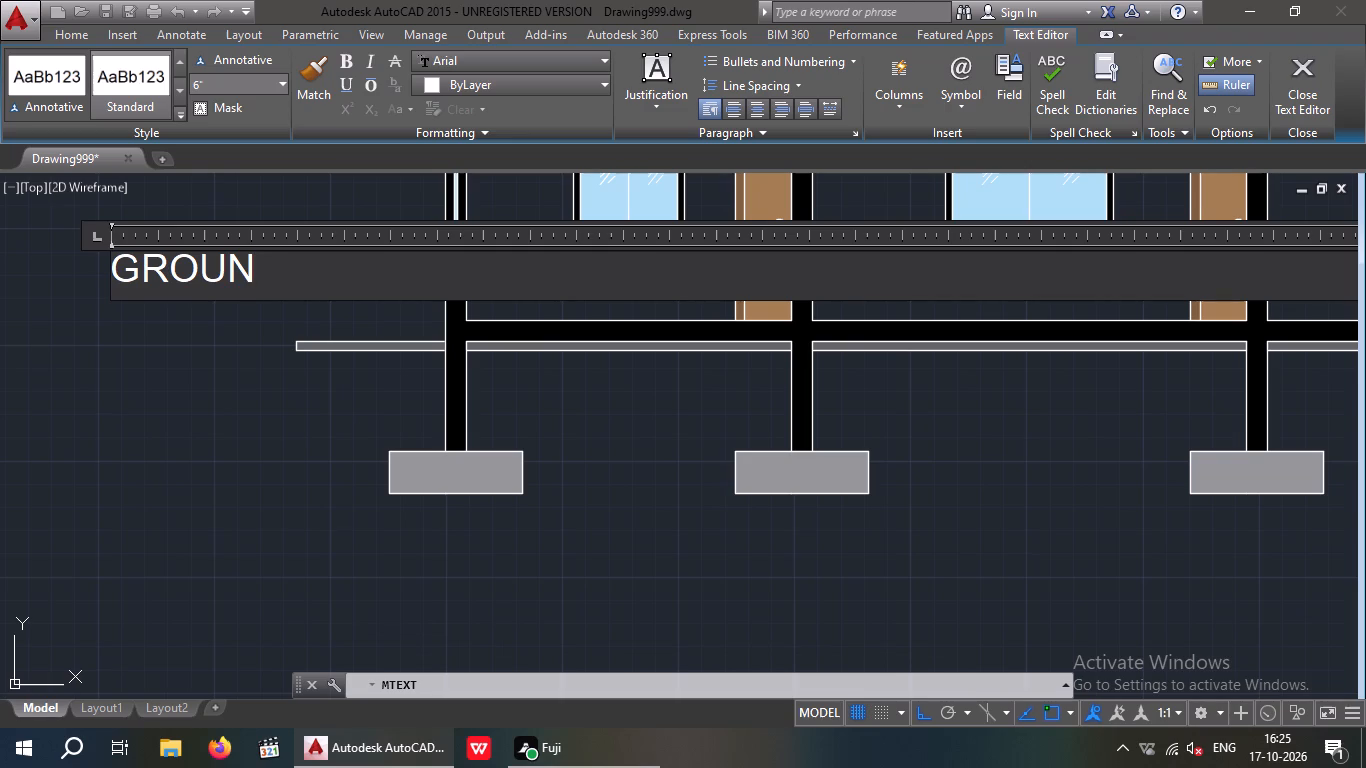
{"action": "type", "text": "D LEVEL"}
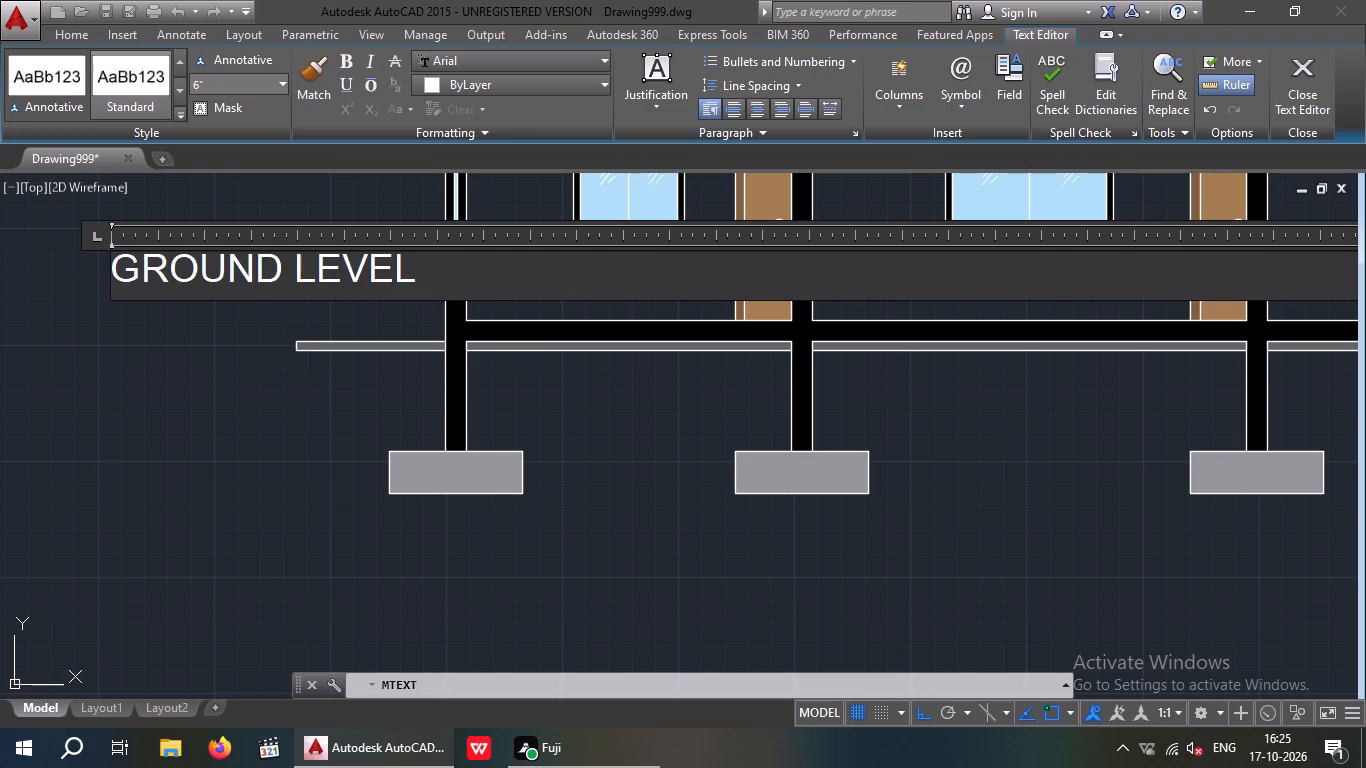
{"action": "left_click", "coordinate": [221, 318]}
{"action": "scroll", "coordinate": [234, 318], "scroll_direction": "down", "scroll_amount": 2}
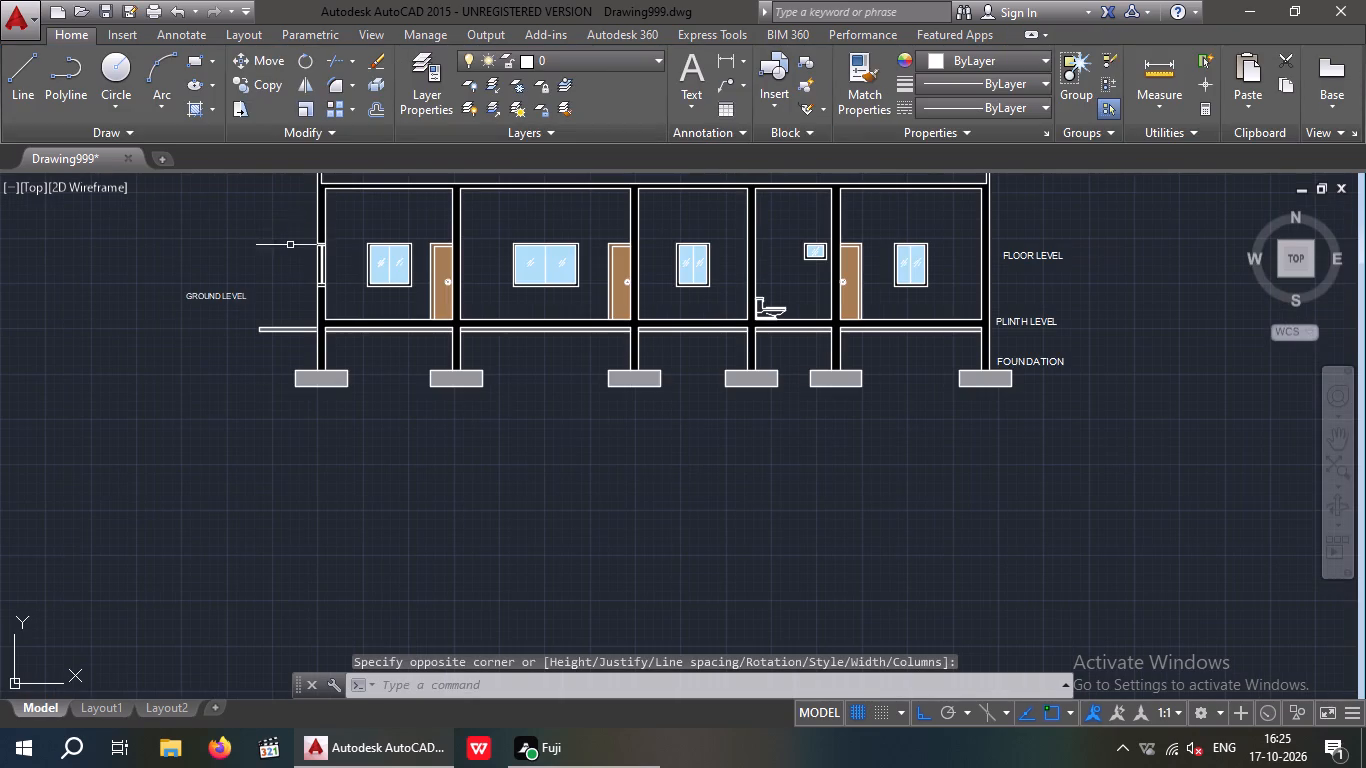
Move the GROUND LEVEL text, with Ortho off, to just above the ground strip beside the end wall.
{"action": "left_click_drag", "start_coordinate": [262, 266], "coordinate": [241, 305]}
{"action": "left_click", "coordinate": [161, 316]}
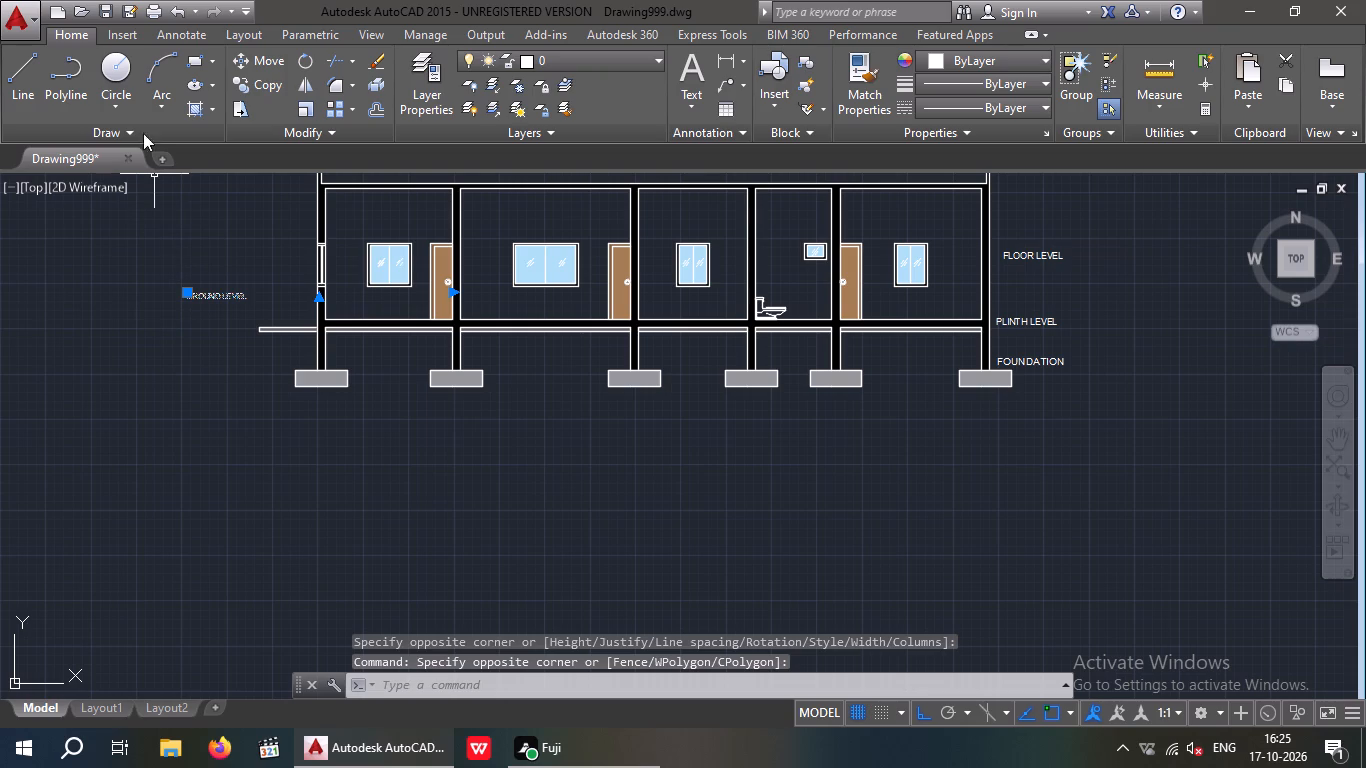
{"action": "left_click", "coordinate": [257, 60]}
{"action": "scroll", "coordinate": [162, 271], "scroll_direction": "up", "scroll_amount": 3}
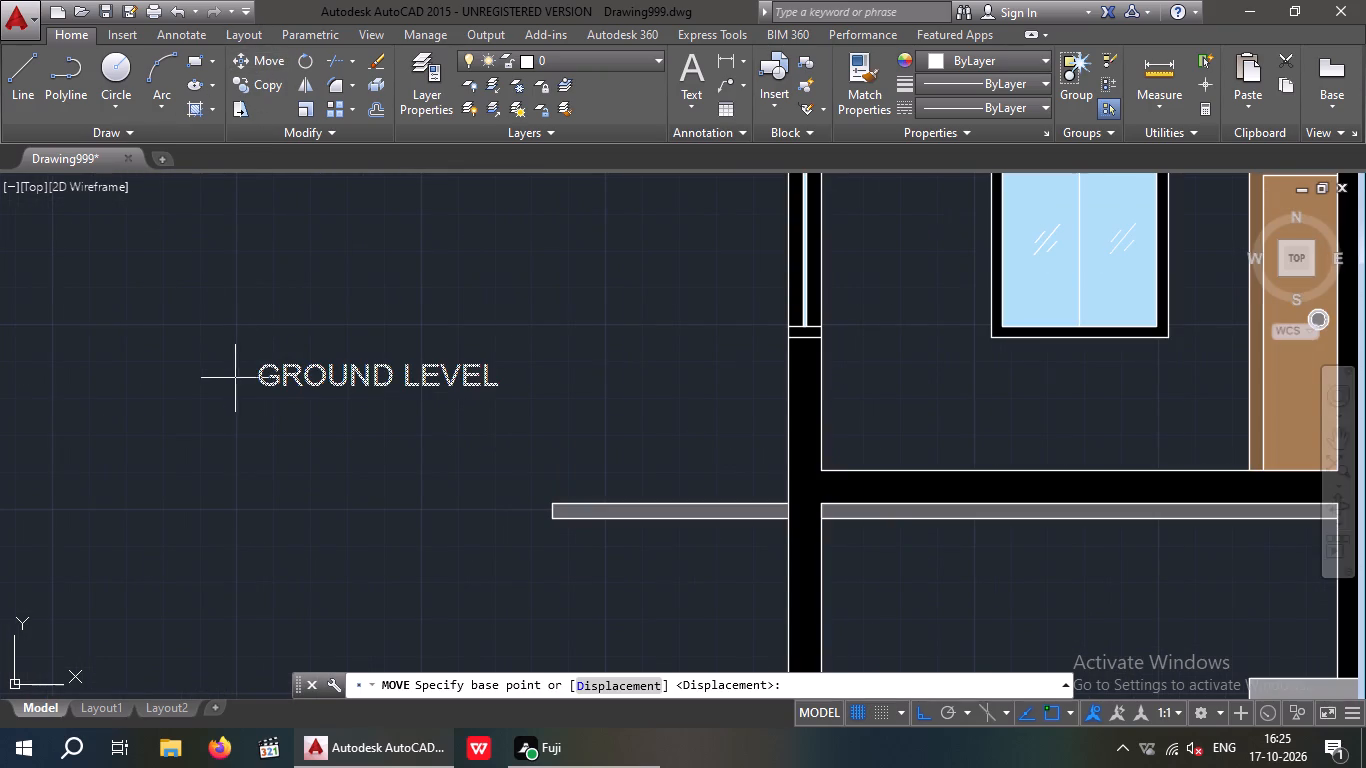
{"action": "left_click", "coordinate": [255, 397]}
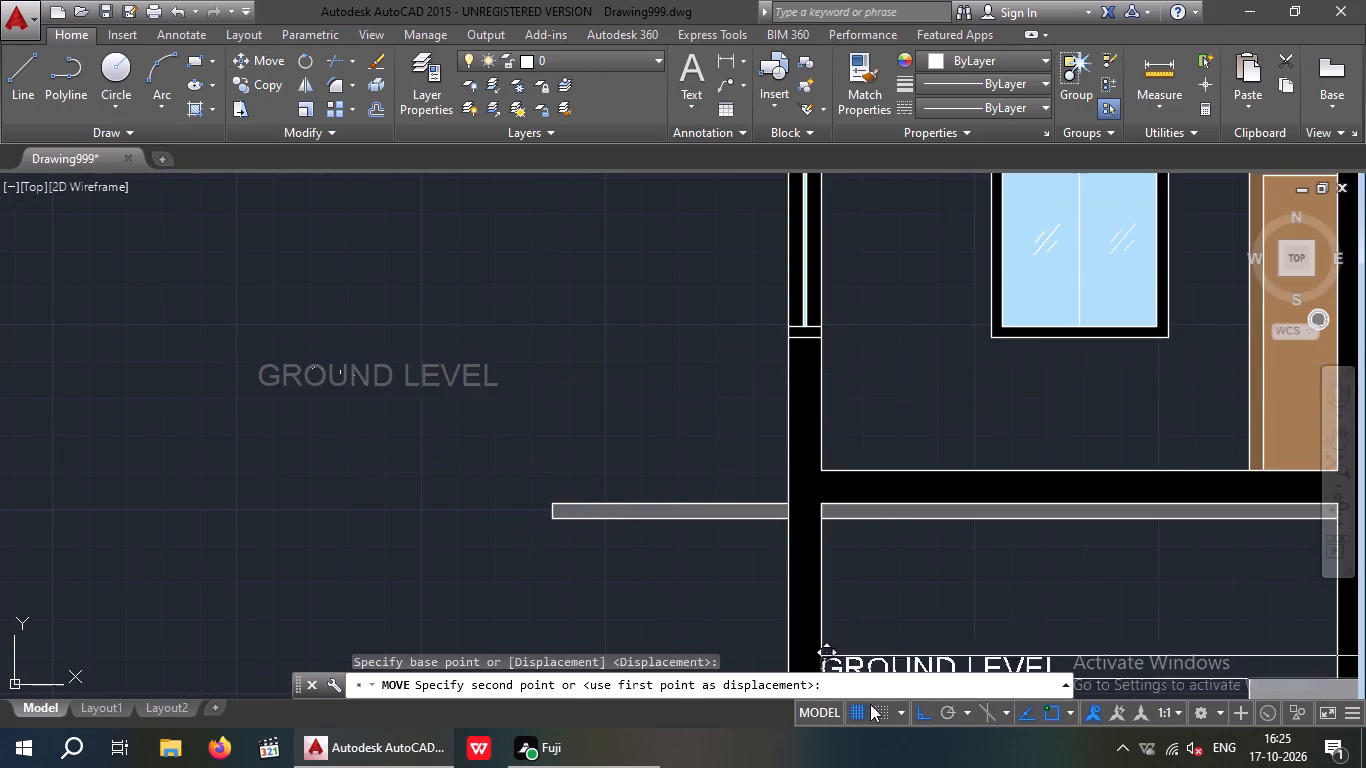
{"action": "left_click", "coordinate": [926, 714]}
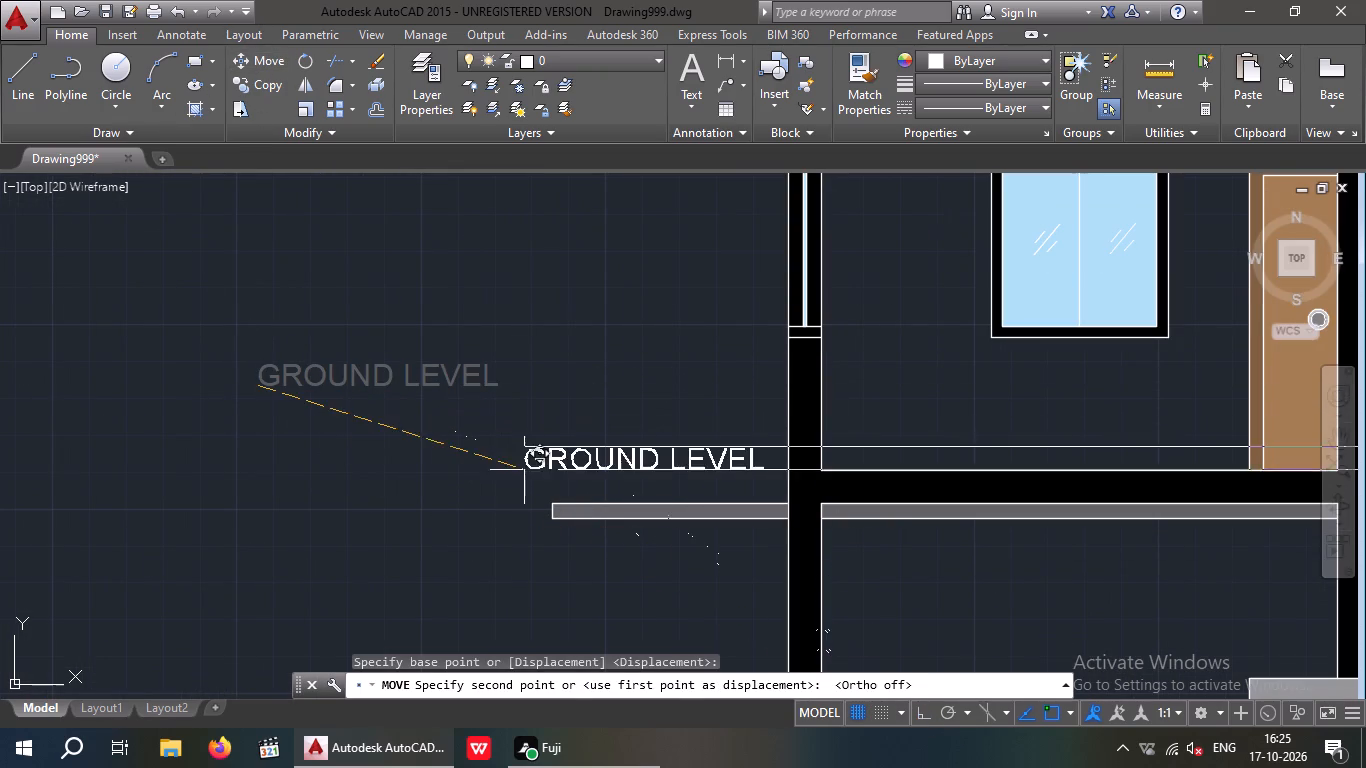
{"action": "left_click", "coordinate": [492, 484]}
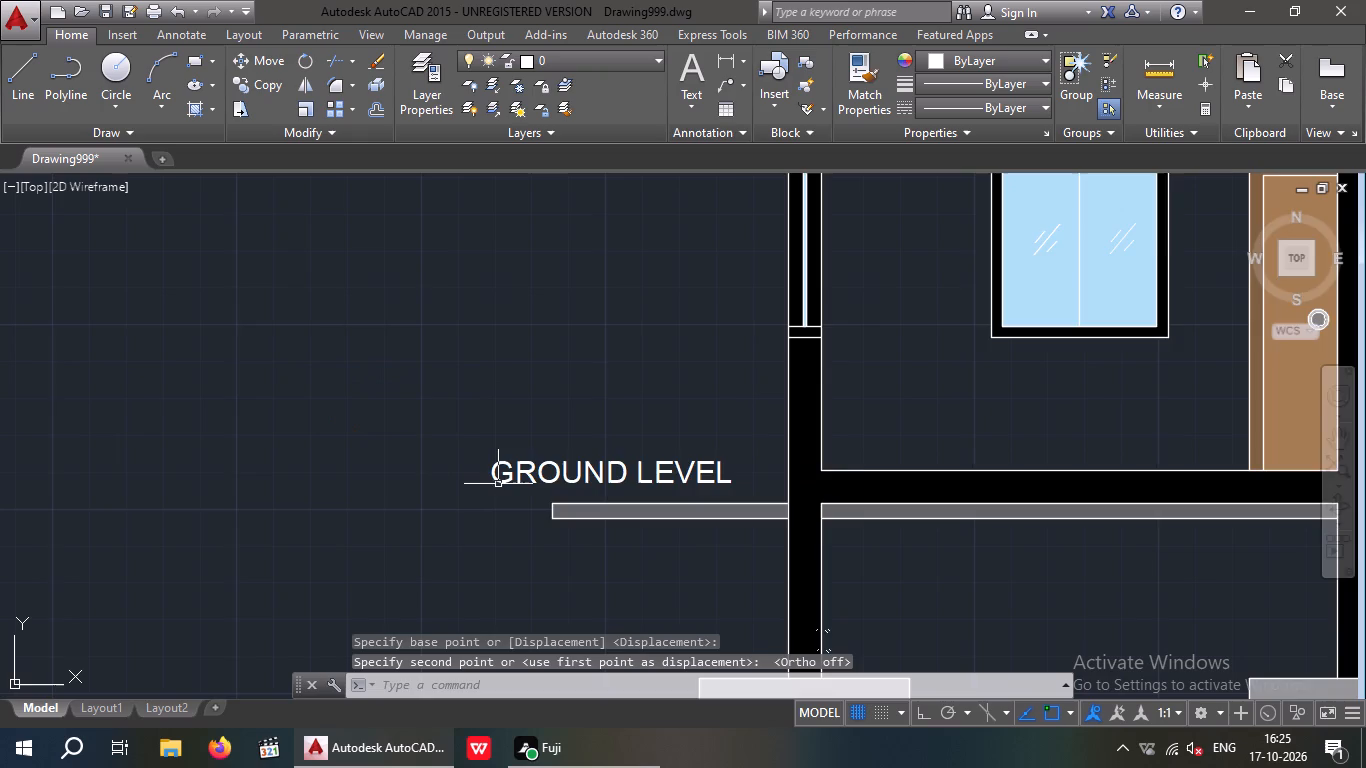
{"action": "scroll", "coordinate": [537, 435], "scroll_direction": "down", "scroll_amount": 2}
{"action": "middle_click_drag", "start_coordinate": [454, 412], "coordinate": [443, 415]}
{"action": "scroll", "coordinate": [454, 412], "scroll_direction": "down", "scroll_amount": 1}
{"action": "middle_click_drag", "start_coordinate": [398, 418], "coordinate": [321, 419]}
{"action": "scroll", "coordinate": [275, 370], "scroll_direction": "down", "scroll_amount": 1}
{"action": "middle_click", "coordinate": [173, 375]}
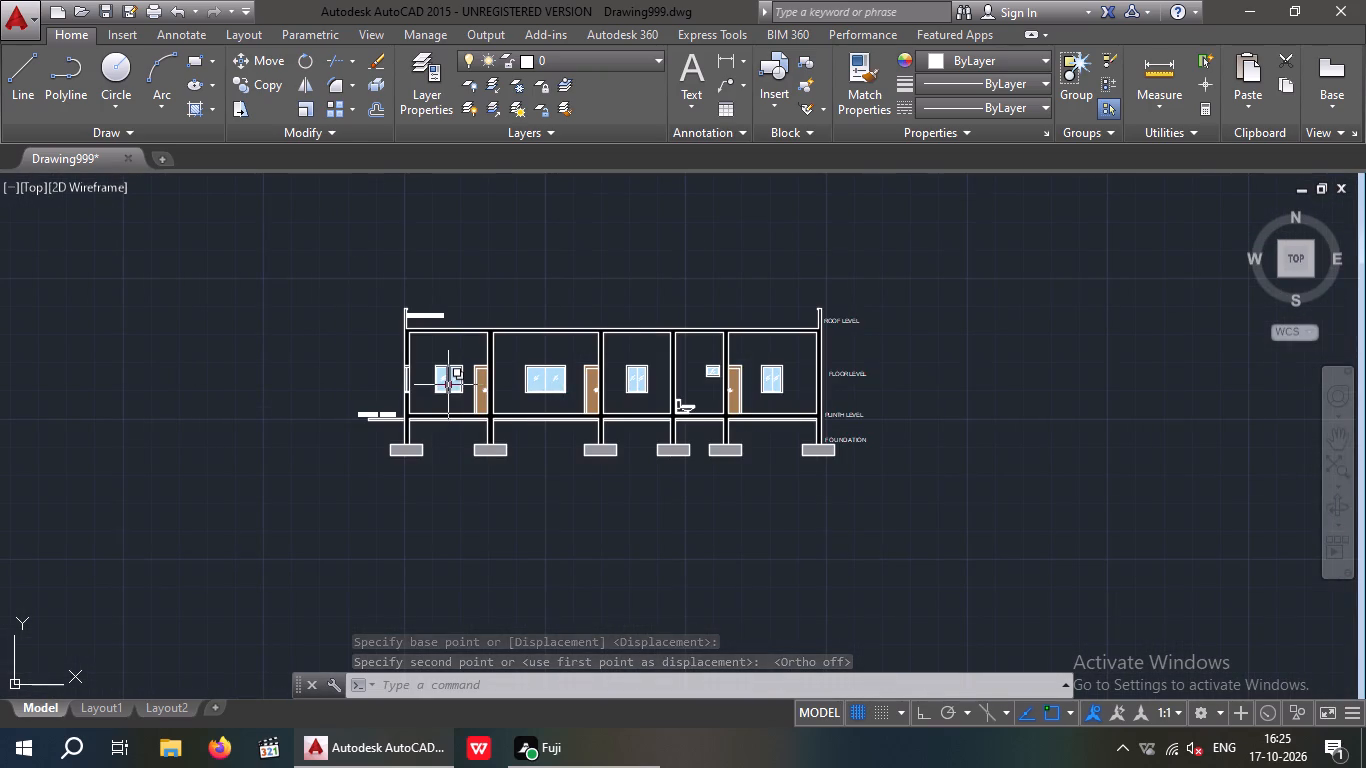
Add the multiline text DRWA at 3" height below the window in the end room beside GROUND LEVEL.
{"action": "scroll", "coordinate": [410, 392], "scroll_direction": "up", "scroll_amount": 4}
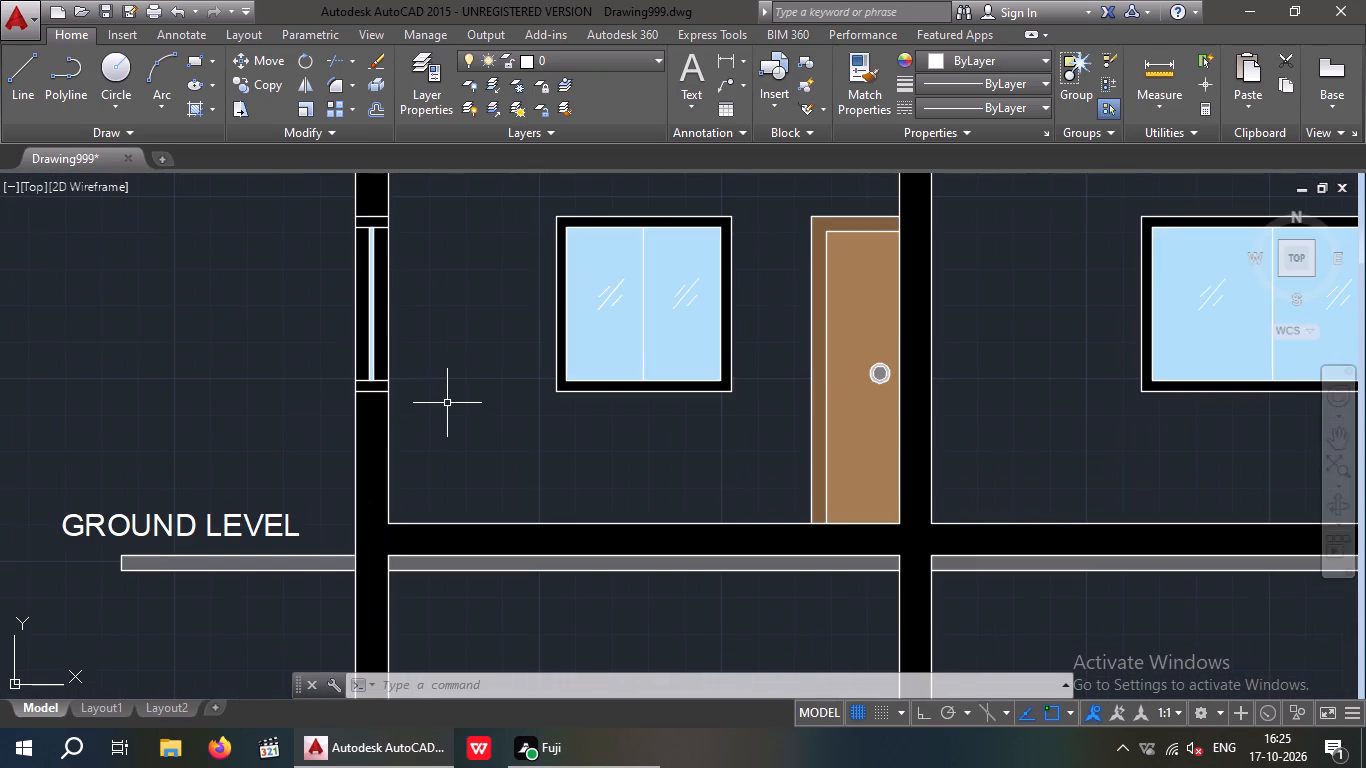
{"action": "left_click", "coordinate": [690, 73]}
{"action": "left_click_drag", "start_coordinate": [450, 412], "coordinate": [455, 421]}
{"action": "left_click", "coordinate": [624, 445]}
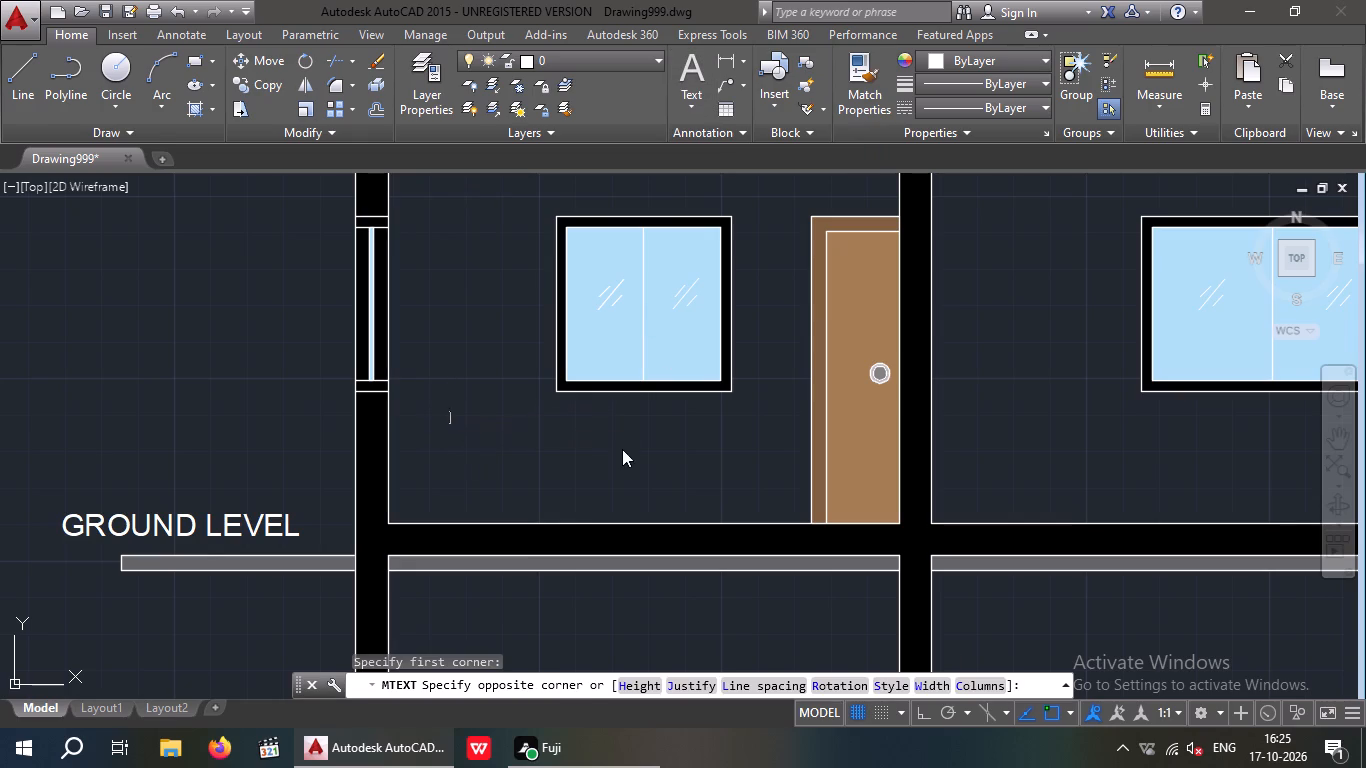
{"action": "key", "text": "d"}
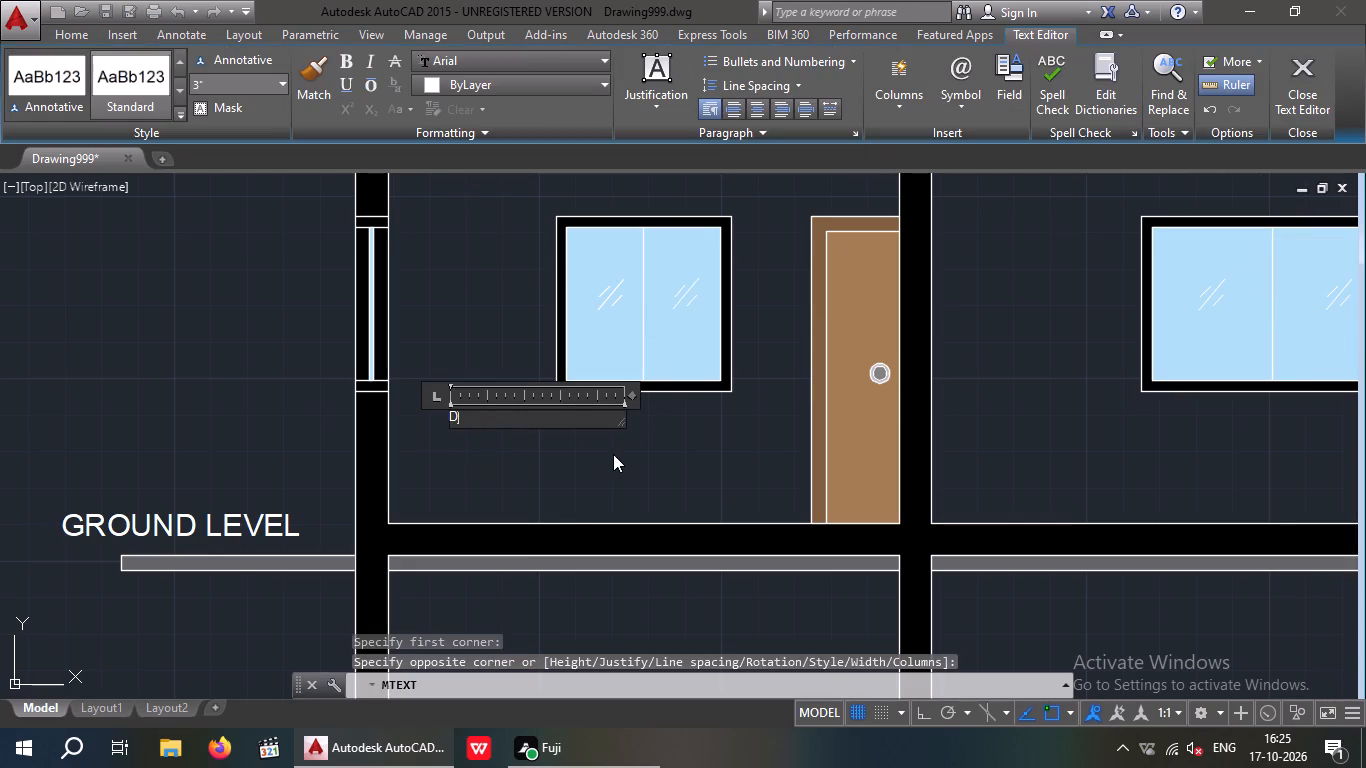
{"action": "type", "text": "RWA"}
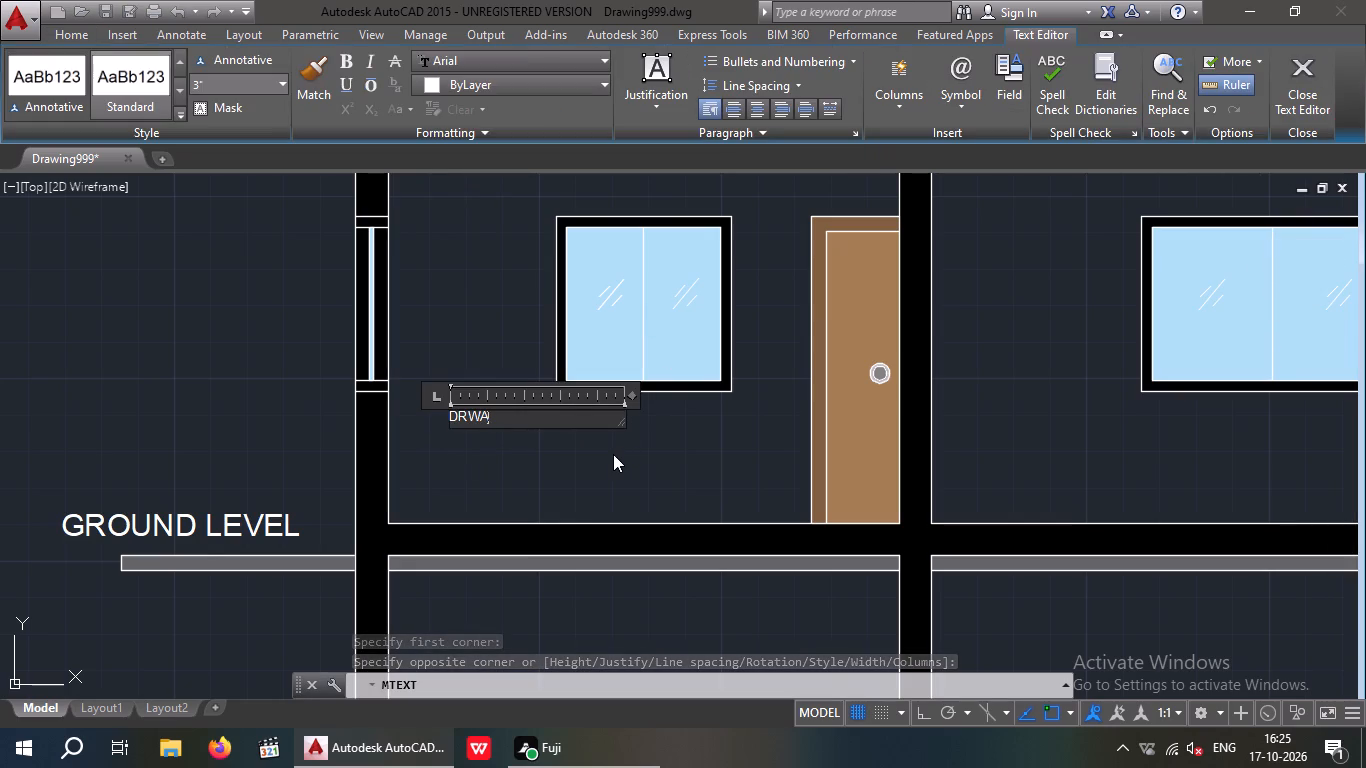
{"action": "left_click", "coordinate": [603, 458]}
Add the multiline text LOUNGE at 3" height below the wide window in the second room.
{"action": "middle_click_drag", "start_coordinate": [661, 471], "coordinate": [605, 480]}
{"action": "middle_click_drag", "start_coordinate": [572, 488], "coordinate": [524, 496]}
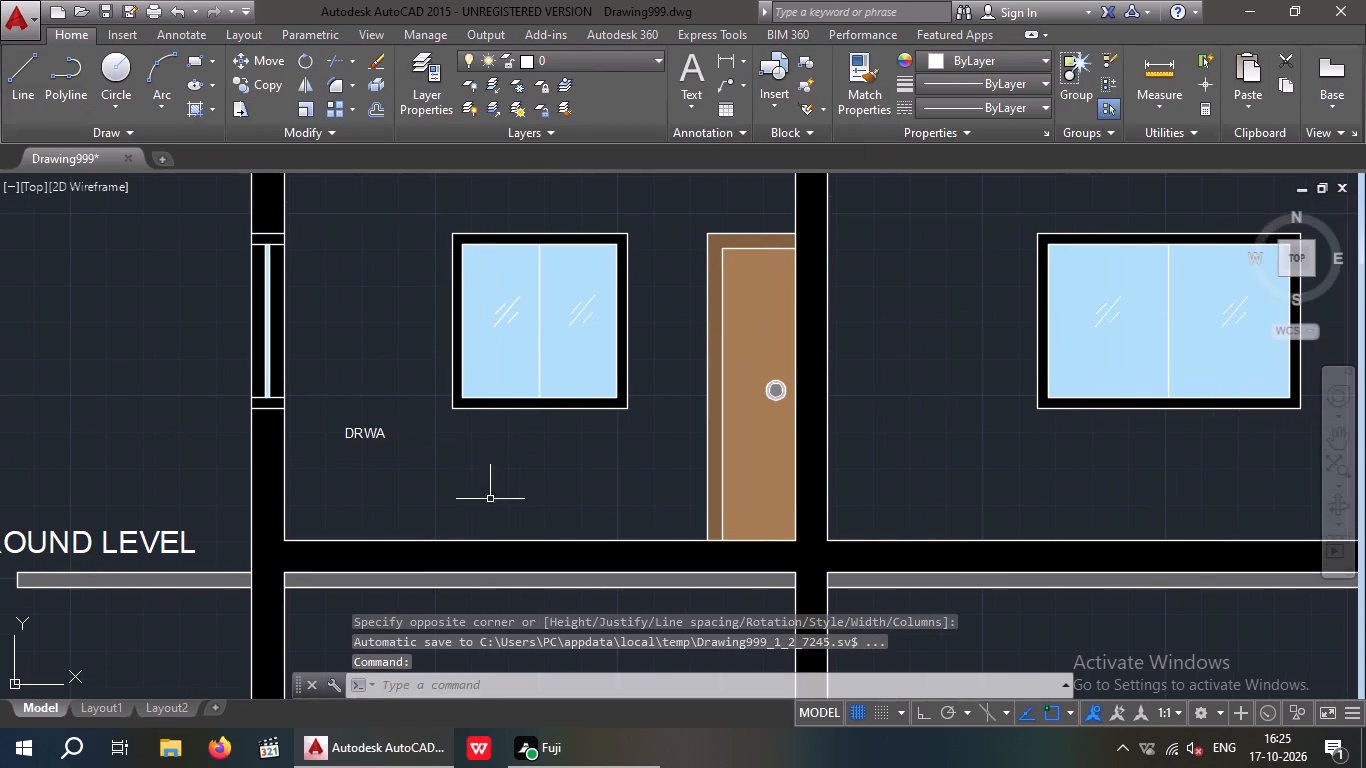
{"action": "middle_click_drag", "start_coordinate": [1029, 474], "coordinate": [615, 474]}
{"action": "scroll", "coordinate": [597, 467], "scroll_direction": "down", "scroll_amount": 3}
{"action": "scroll", "coordinate": [597, 466], "scroll_direction": "up", "scroll_amount": 3}
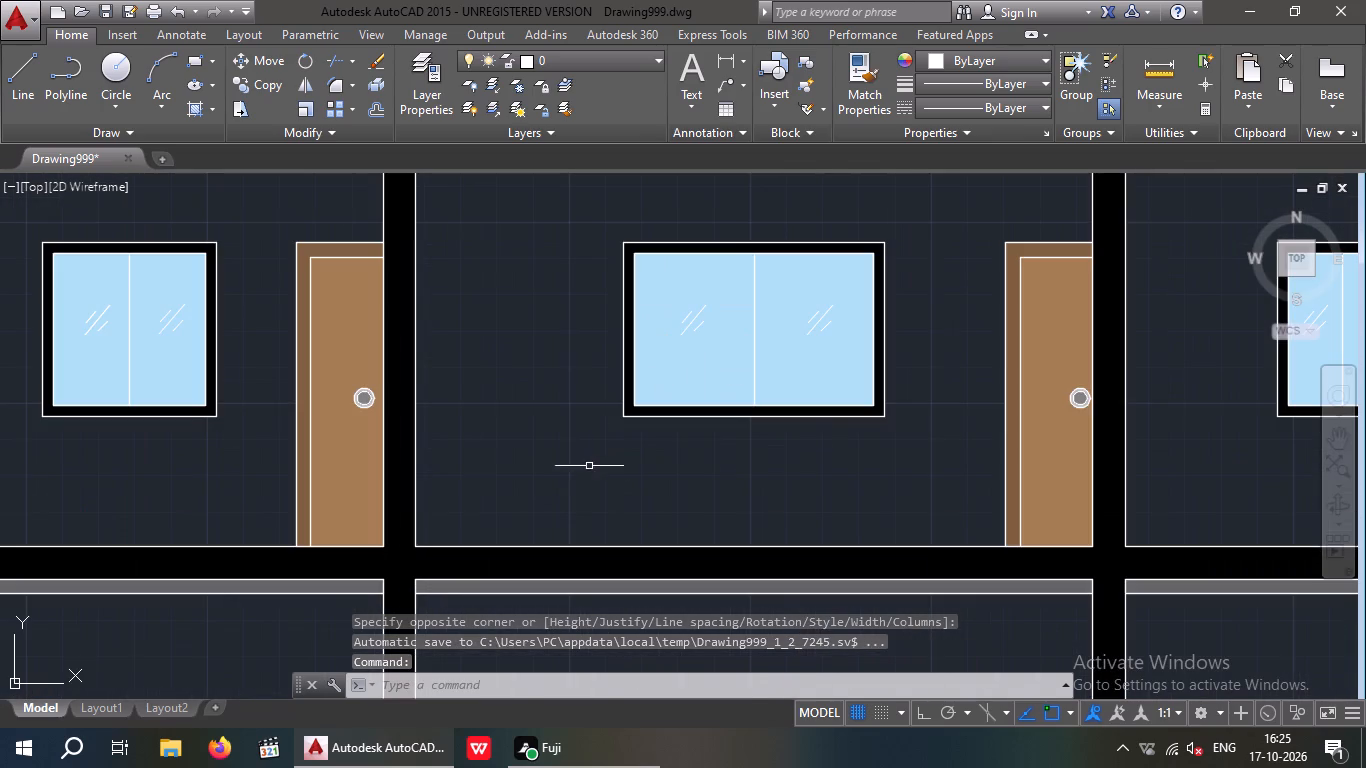
{"action": "left_click", "coordinate": [689, 67]}
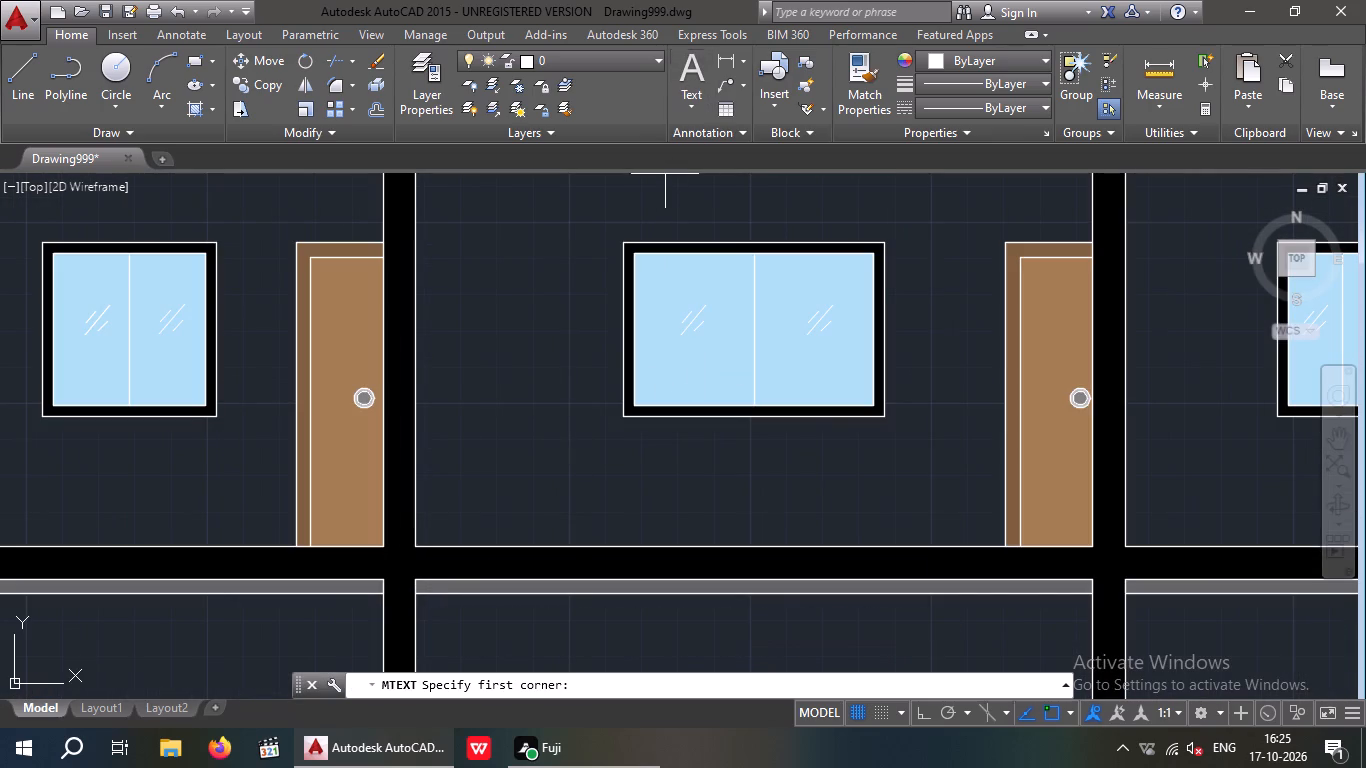
{"action": "left_click_drag", "start_coordinate": [523, 437], "coordinate": [559, 493]}
{"action": "left_click", "coordinate": [841, 495]}
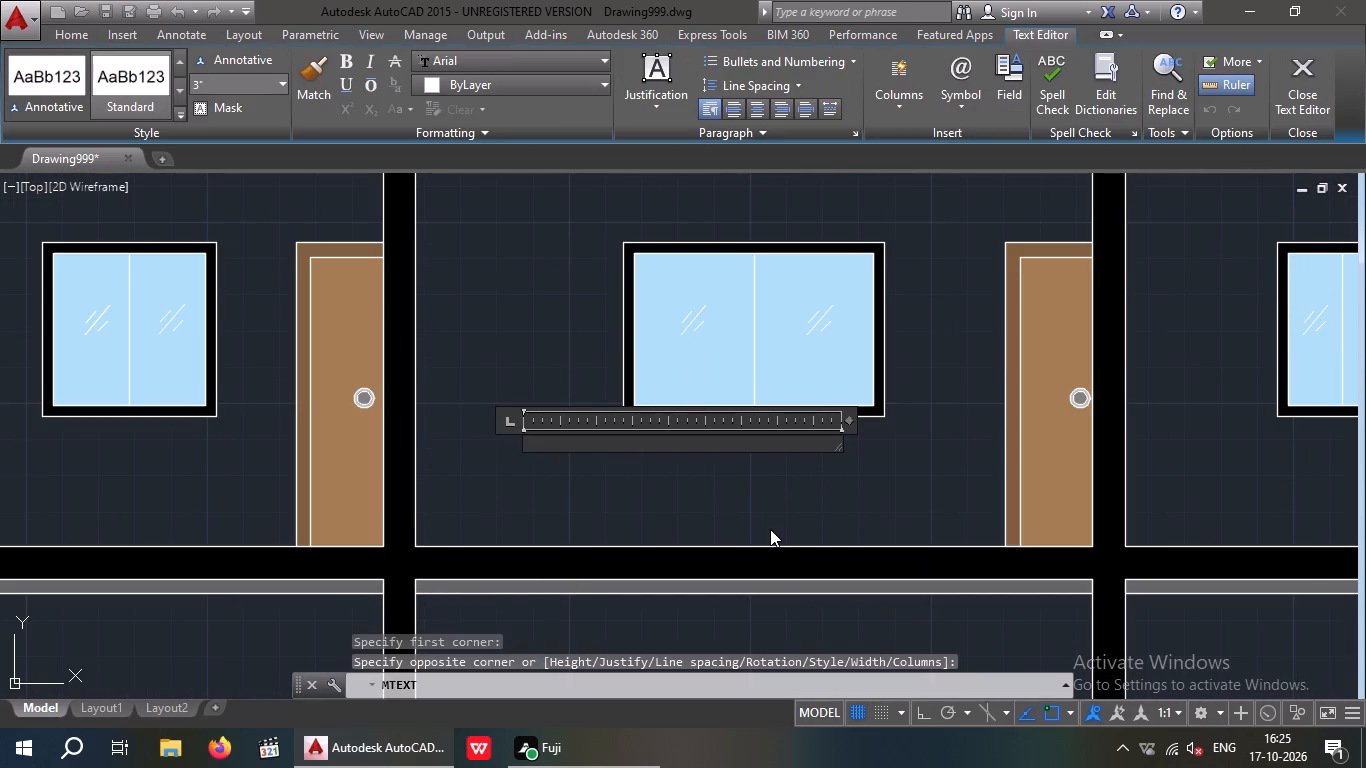
{"action": "type", "text": "LOUNGE"}
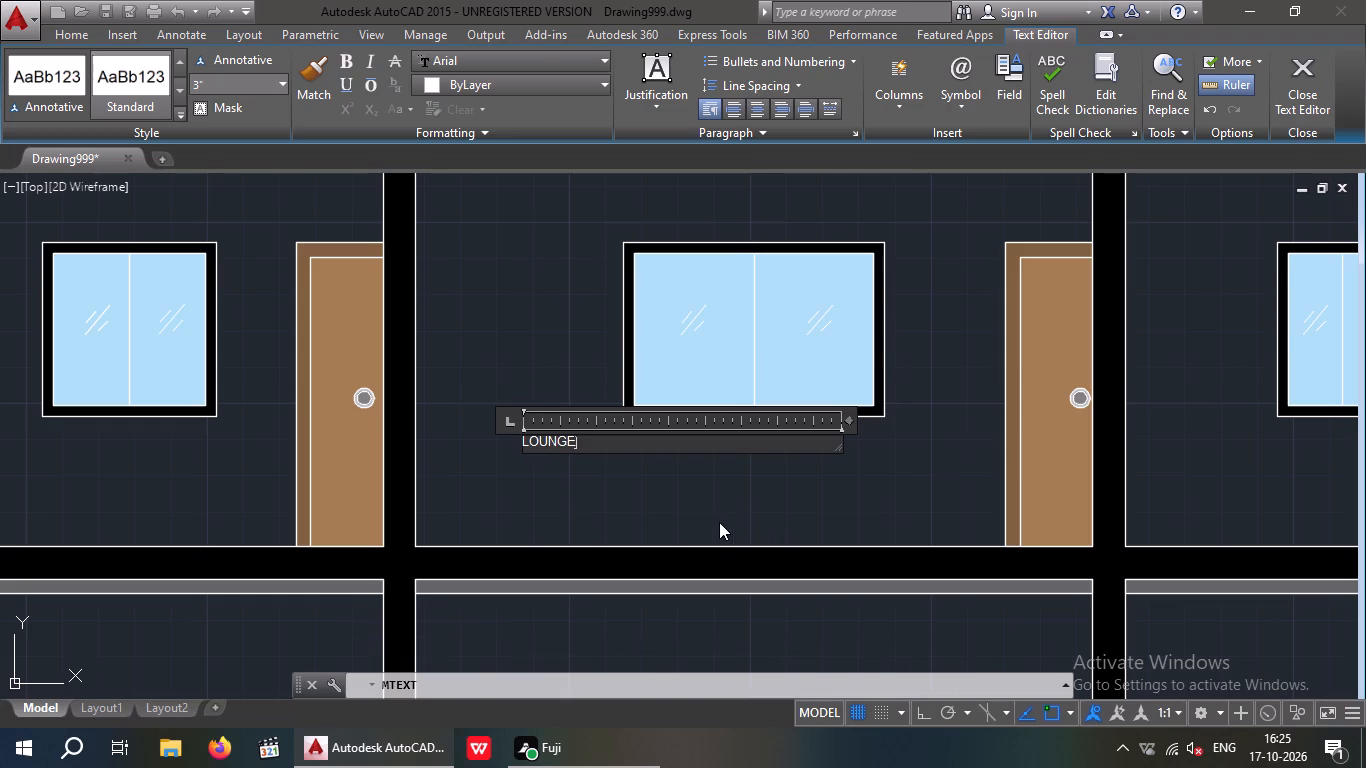
{"action": "left_click", "coordinate": [705, 521]}
Add the multiline text KITCHEN at 3" height below the window in the room between the lounge and the toilet.
{"action": "middle_click_drag", "start_coordinate": [720, 497], "coordinate": [458, 501]}
{"action": "scroll", "coordinate": [468, 480], "scroll_direction": "down", "scroll_amount": 3}
{"action": "scroll", "coordinate": [619, 474], "scroll_direction": "up", "scroll_amount": 3}
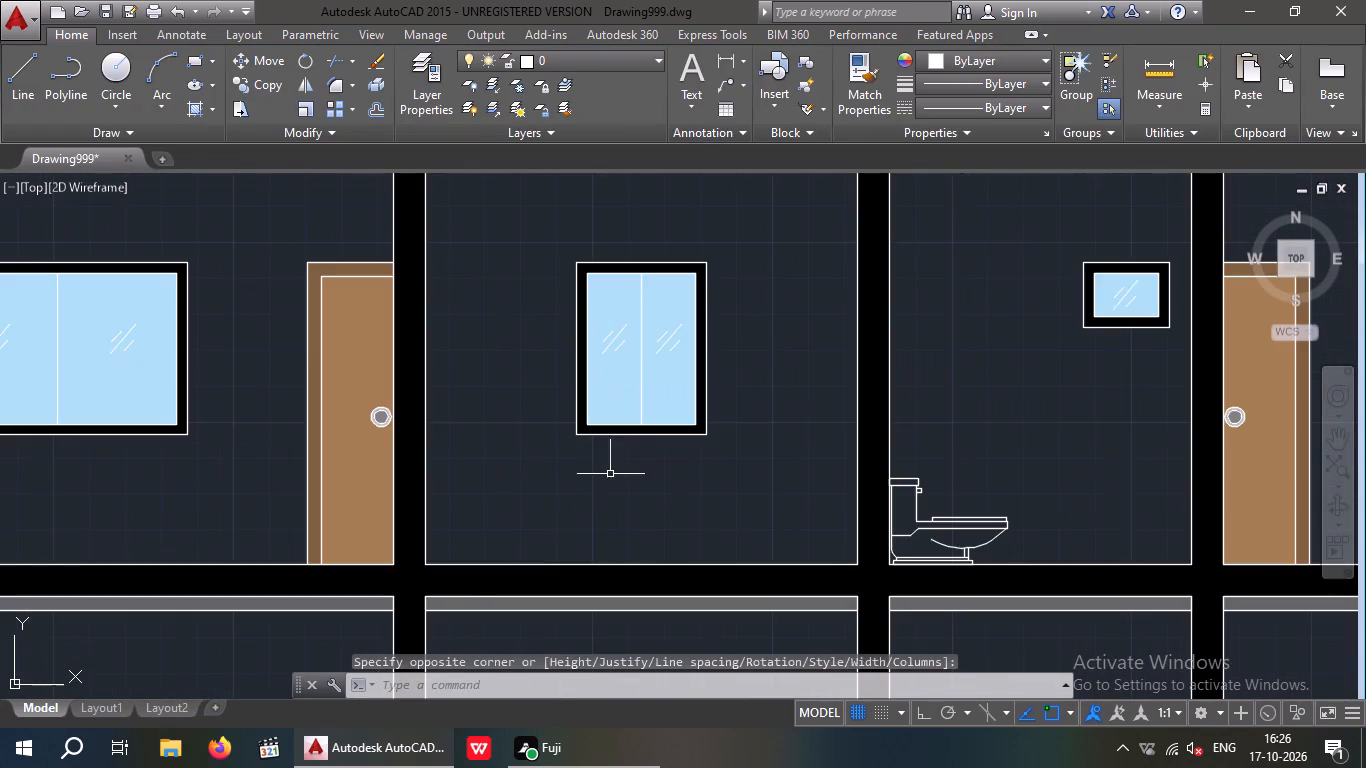
{"action": "left_click", "coordinate": [688, 61]}
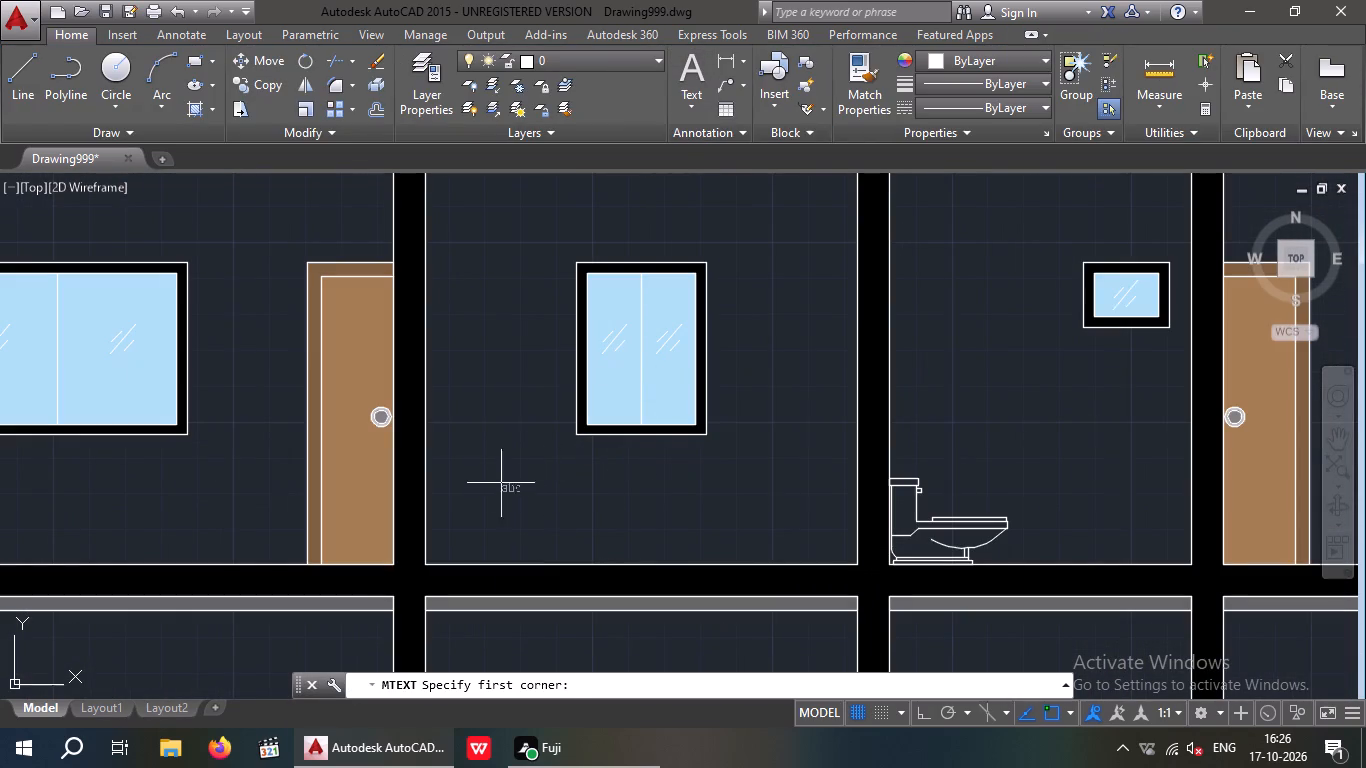
{"action": "left_click_drag", "start_coordinate": [491, 461], "coordinate": [500, 472]}
{"action": "left_click", "coordinate": [701, 501]}
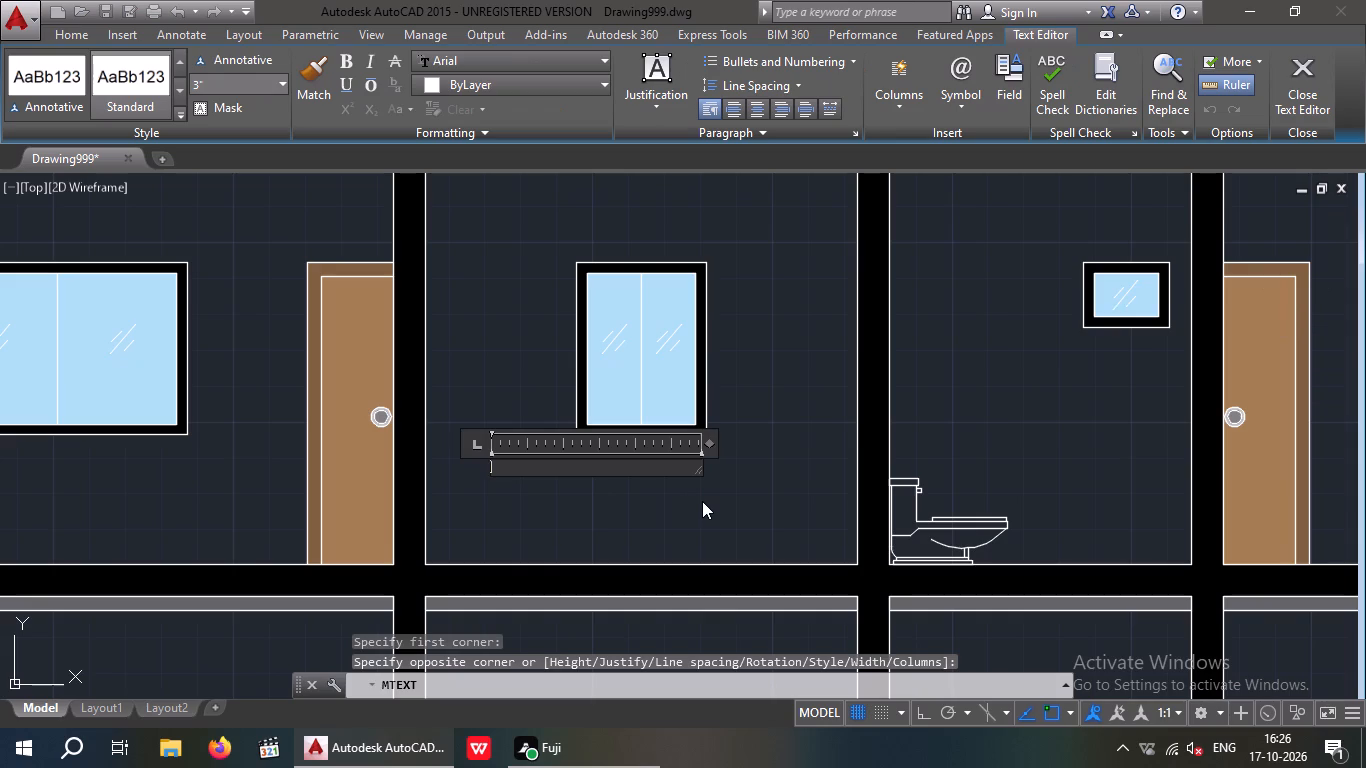
{"action": "type", "text": "KITCHEN"}
{"action": "left_click", "coordinate": [670, 521]}
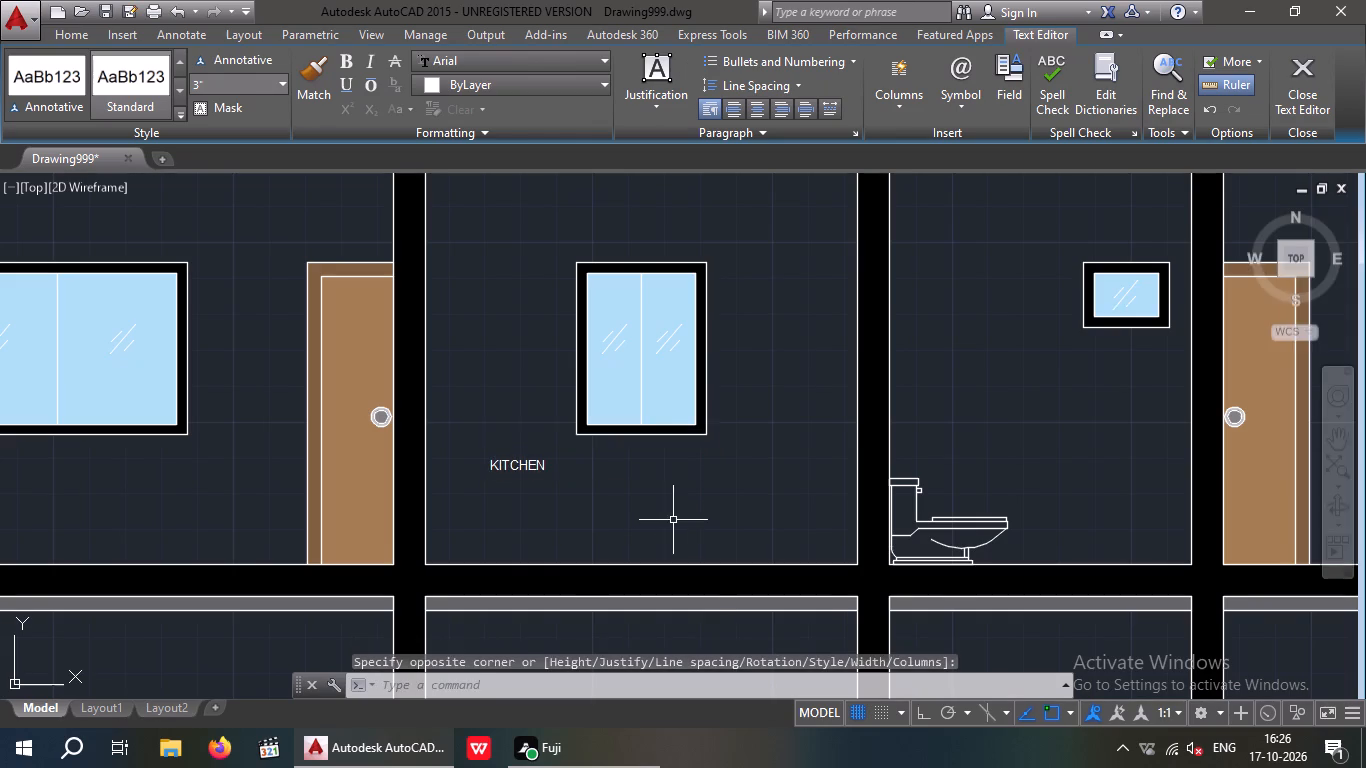
Add the multiline text BED at 3" height below the window in the end room beside PLINTH LEVEL.
{"action": "scroll", "coordinate": [691, 471], "scroll_direction": "down", "scroll_amount": 2}
{"action": "middle_click_drag", "start_coordinate": [691, 470], "coordinate": [418, 535]}
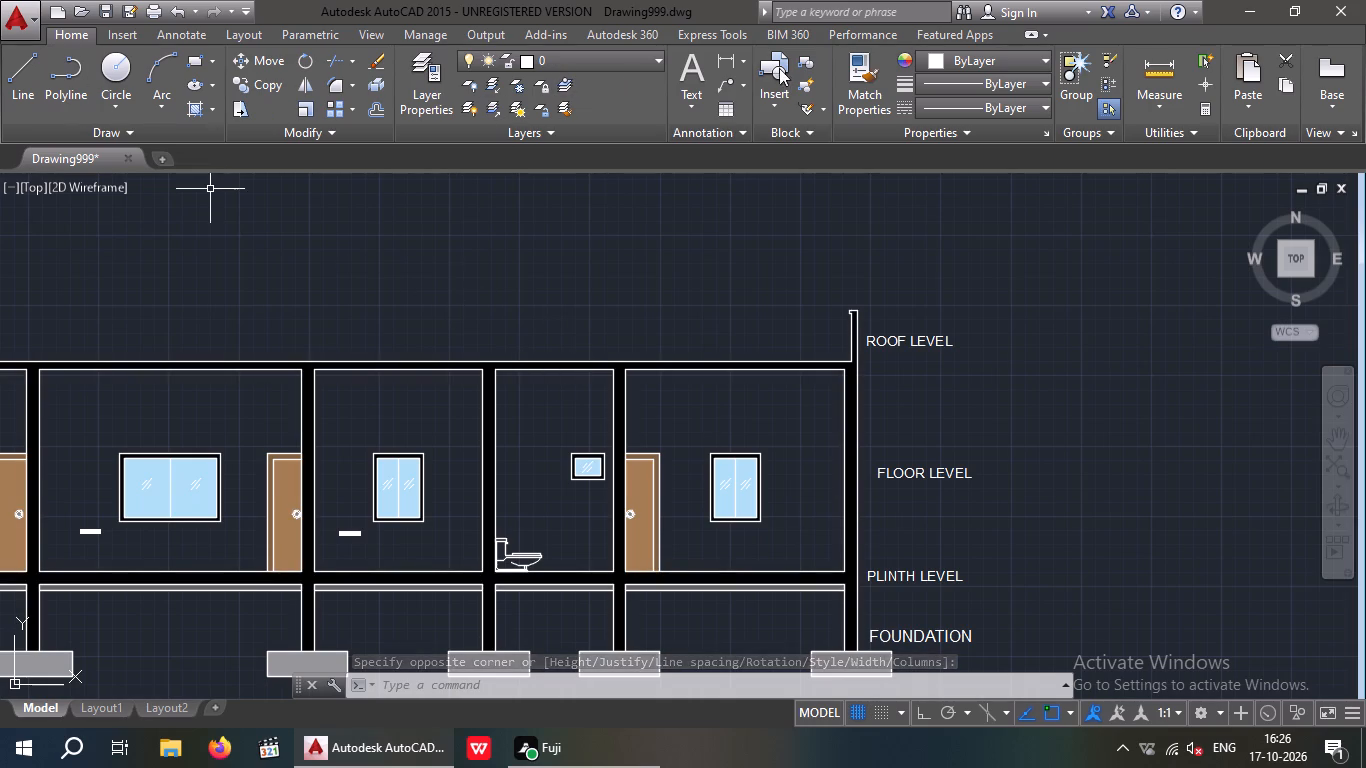
{"action": "left_click", "coordinate": [693, 70]}
{"action": "scroll", "coordinate": [787, 613], "scroll_direction": "up", "scroll_amount": 3}
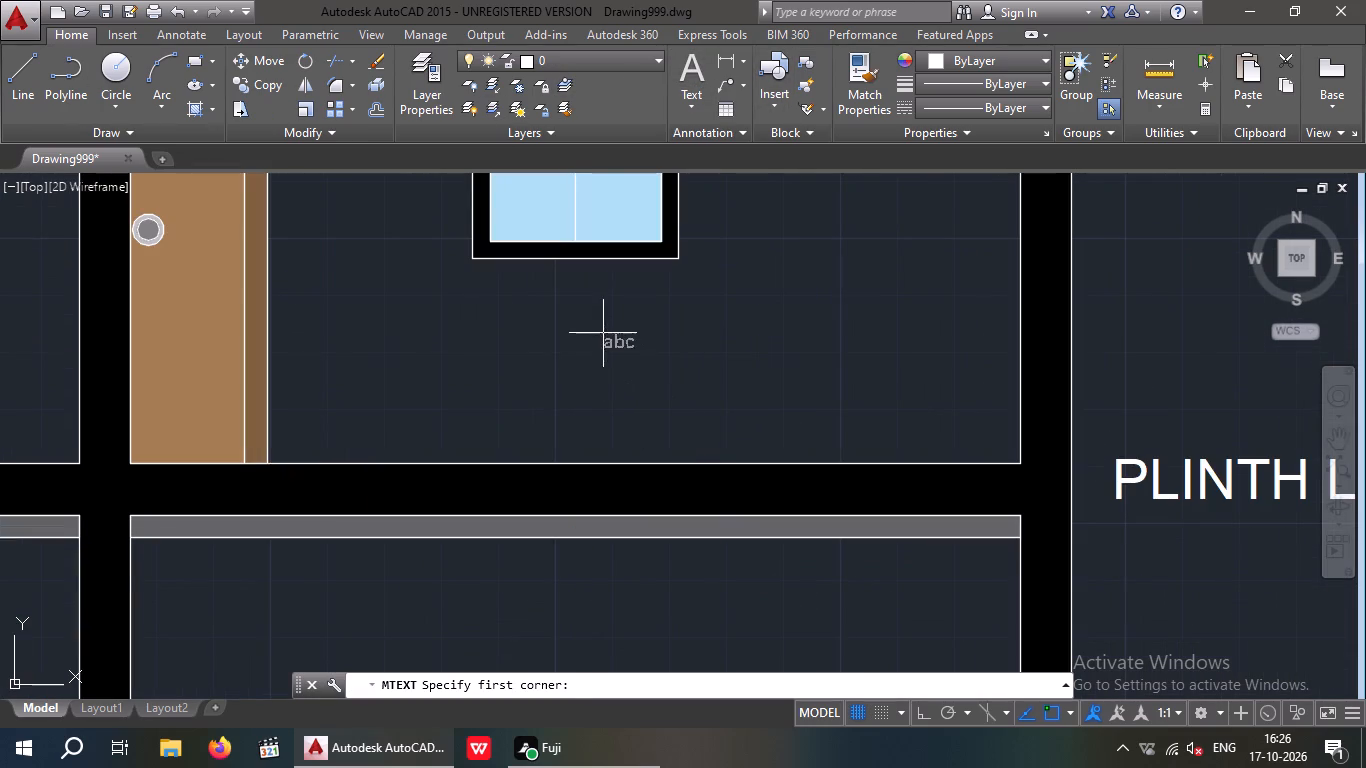
{"action": "left_click_drag", "start_coordinate": [603, 333], "coordinate": [621, 364]}
{"action": "left_click", "coordinate": [777, 368]}
{"action": "type", "text": "BED"}
{"action": "left_click", "coordinate": [821, 387]}
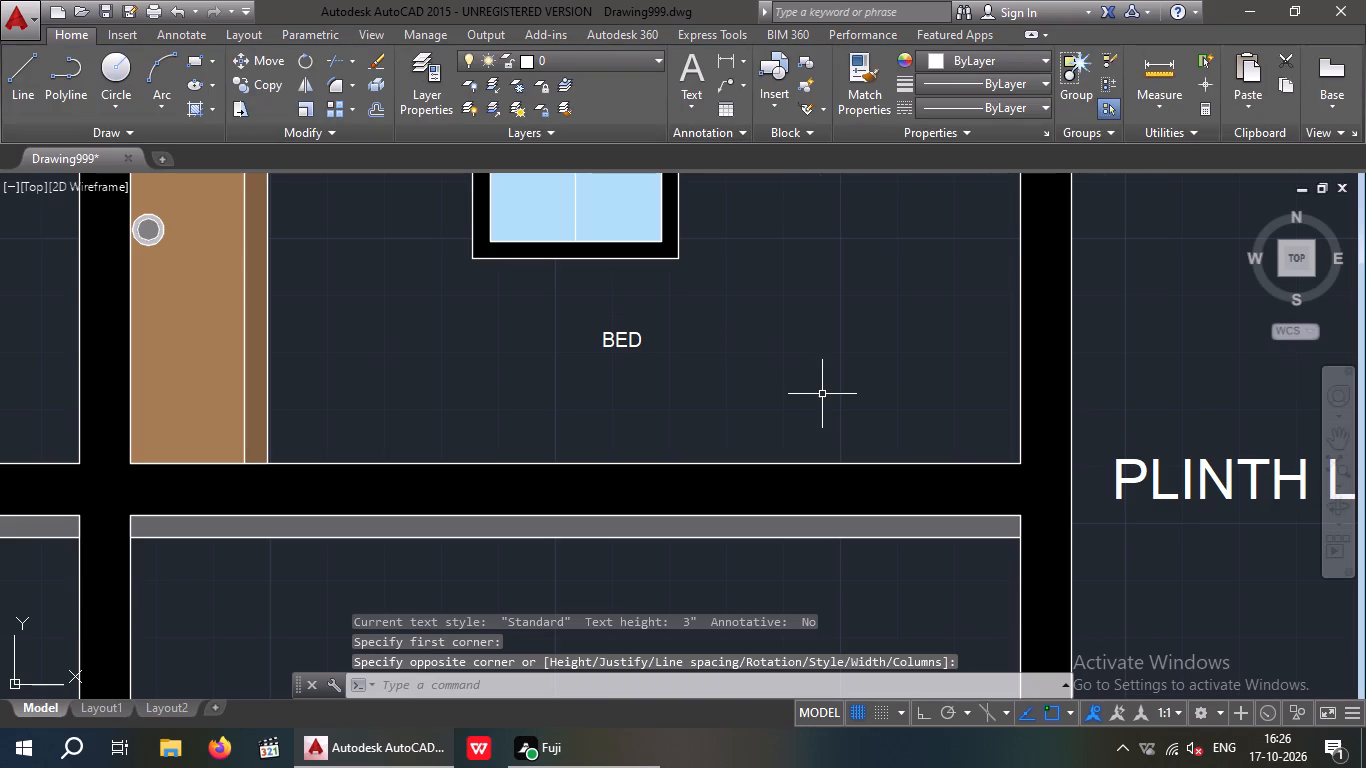
{"action": "key", "text": "Escape"}
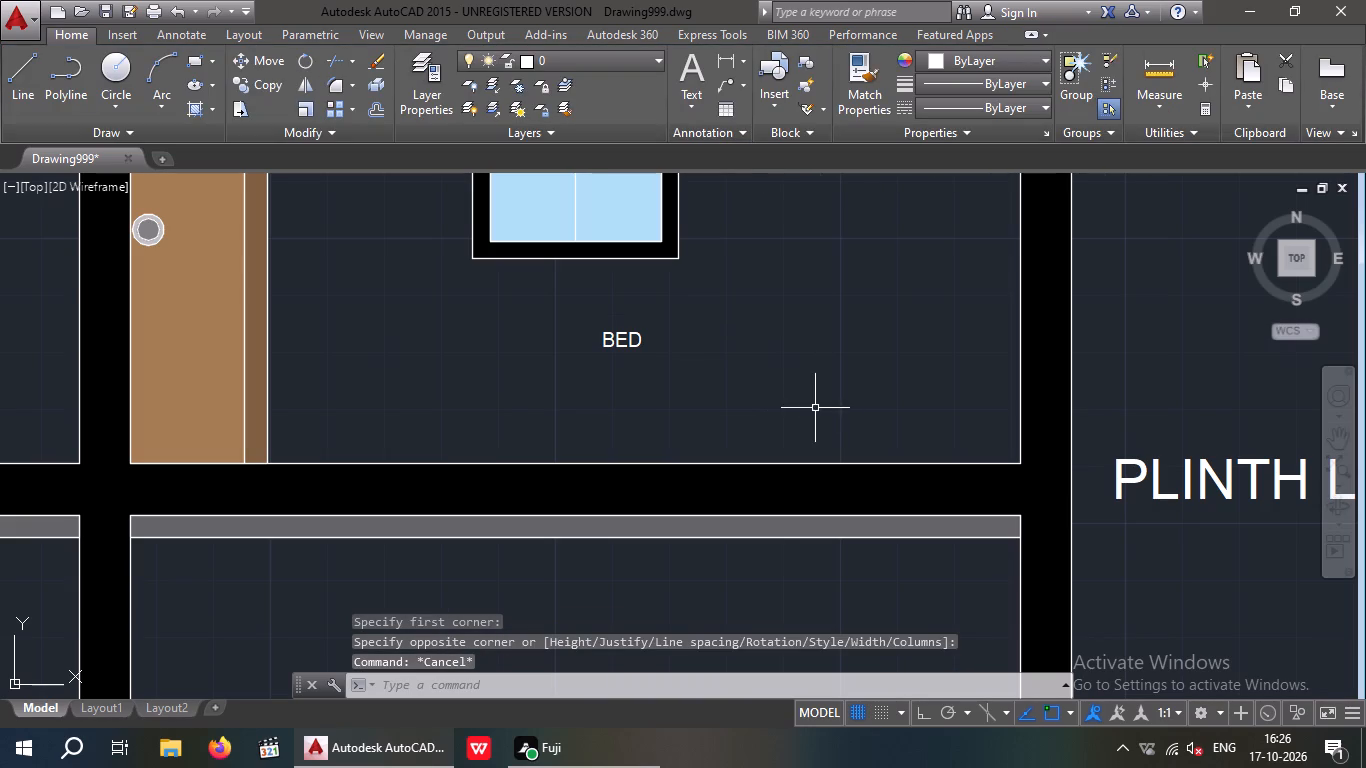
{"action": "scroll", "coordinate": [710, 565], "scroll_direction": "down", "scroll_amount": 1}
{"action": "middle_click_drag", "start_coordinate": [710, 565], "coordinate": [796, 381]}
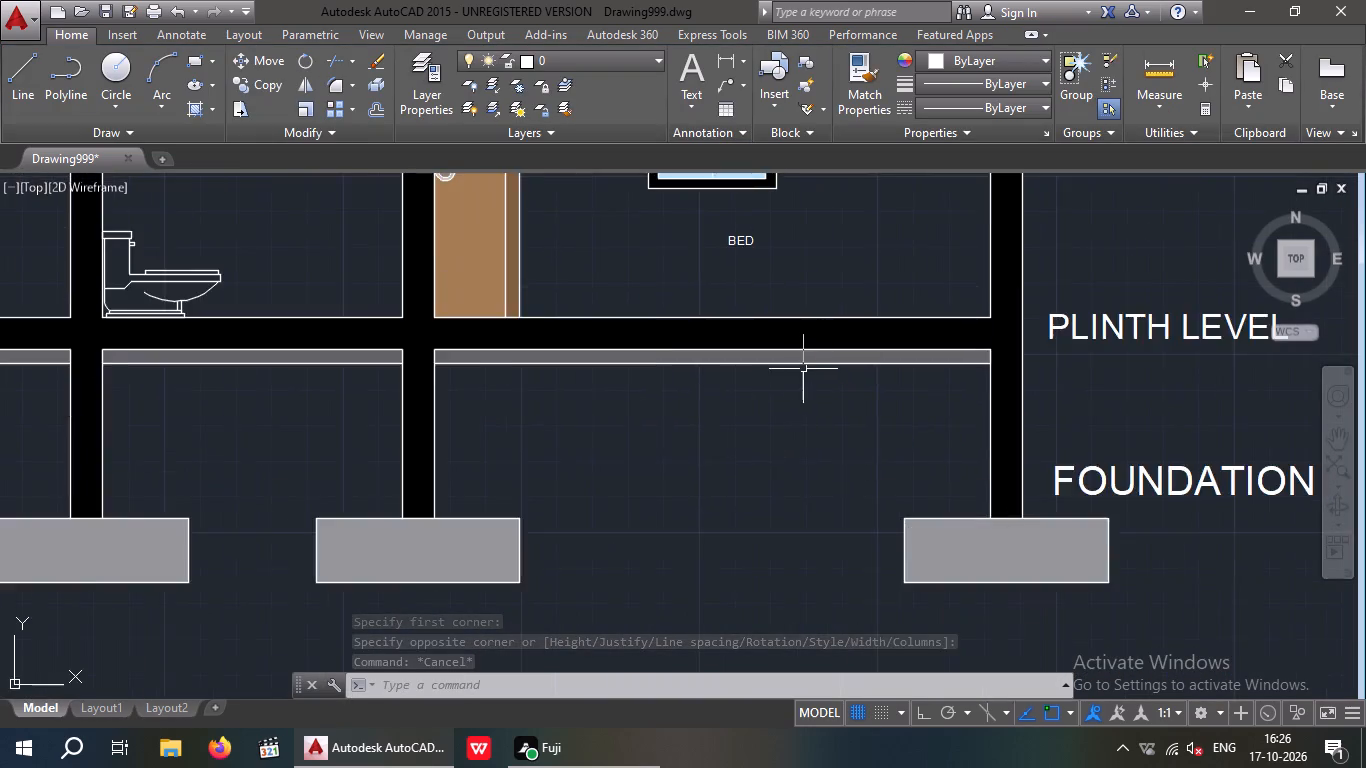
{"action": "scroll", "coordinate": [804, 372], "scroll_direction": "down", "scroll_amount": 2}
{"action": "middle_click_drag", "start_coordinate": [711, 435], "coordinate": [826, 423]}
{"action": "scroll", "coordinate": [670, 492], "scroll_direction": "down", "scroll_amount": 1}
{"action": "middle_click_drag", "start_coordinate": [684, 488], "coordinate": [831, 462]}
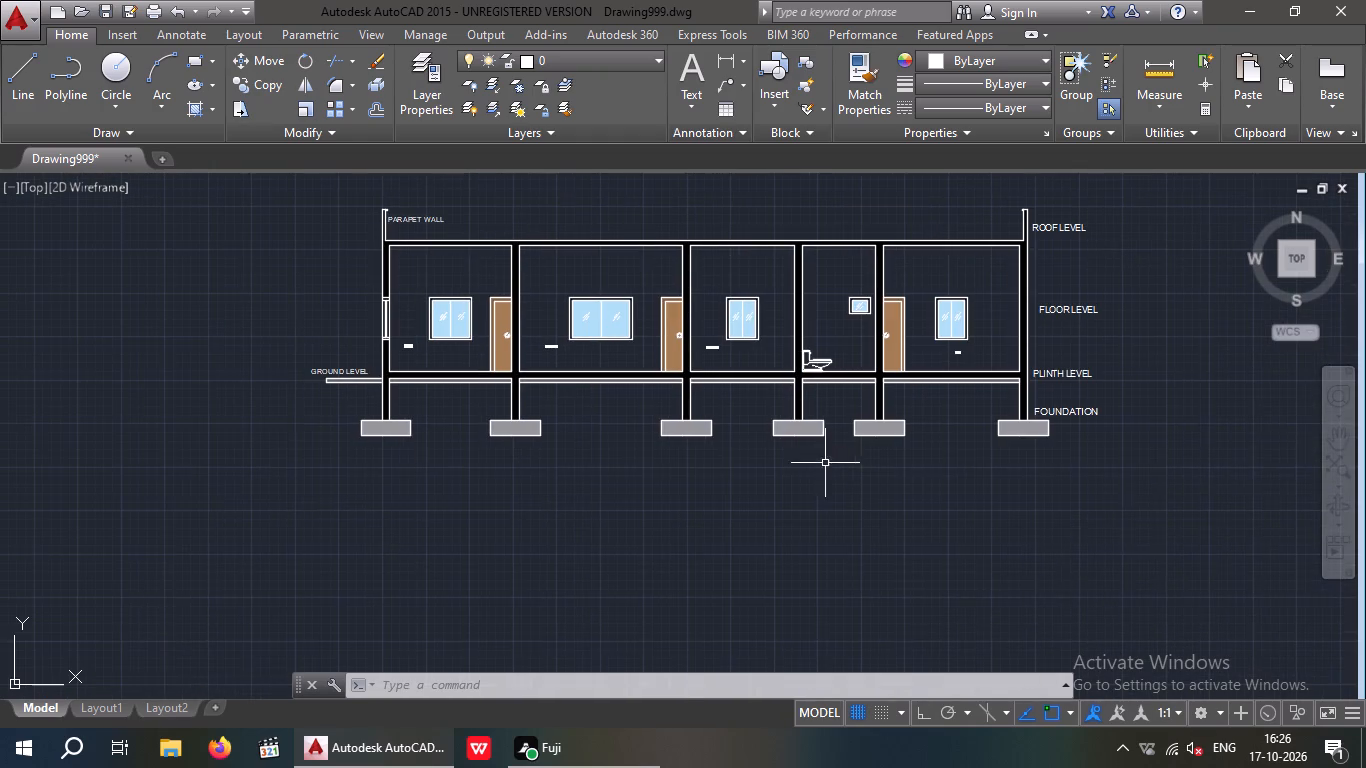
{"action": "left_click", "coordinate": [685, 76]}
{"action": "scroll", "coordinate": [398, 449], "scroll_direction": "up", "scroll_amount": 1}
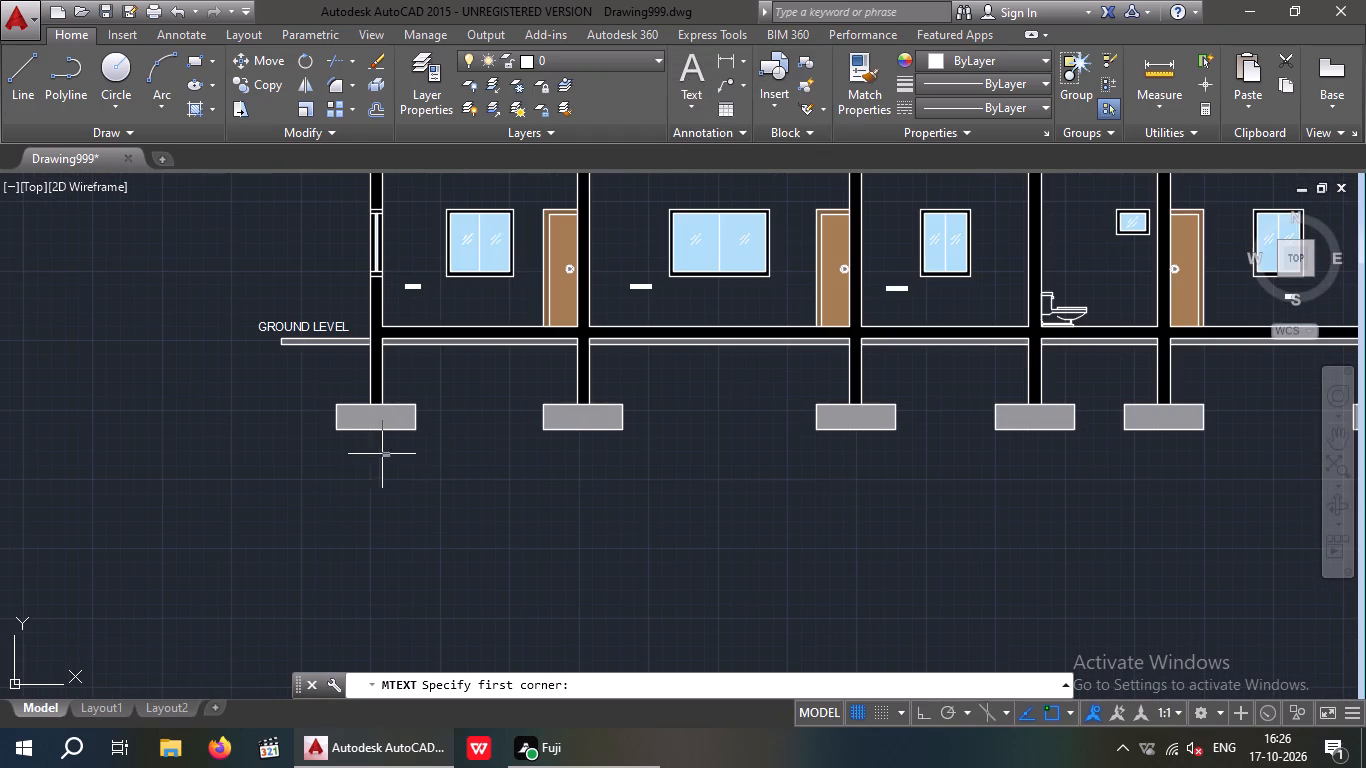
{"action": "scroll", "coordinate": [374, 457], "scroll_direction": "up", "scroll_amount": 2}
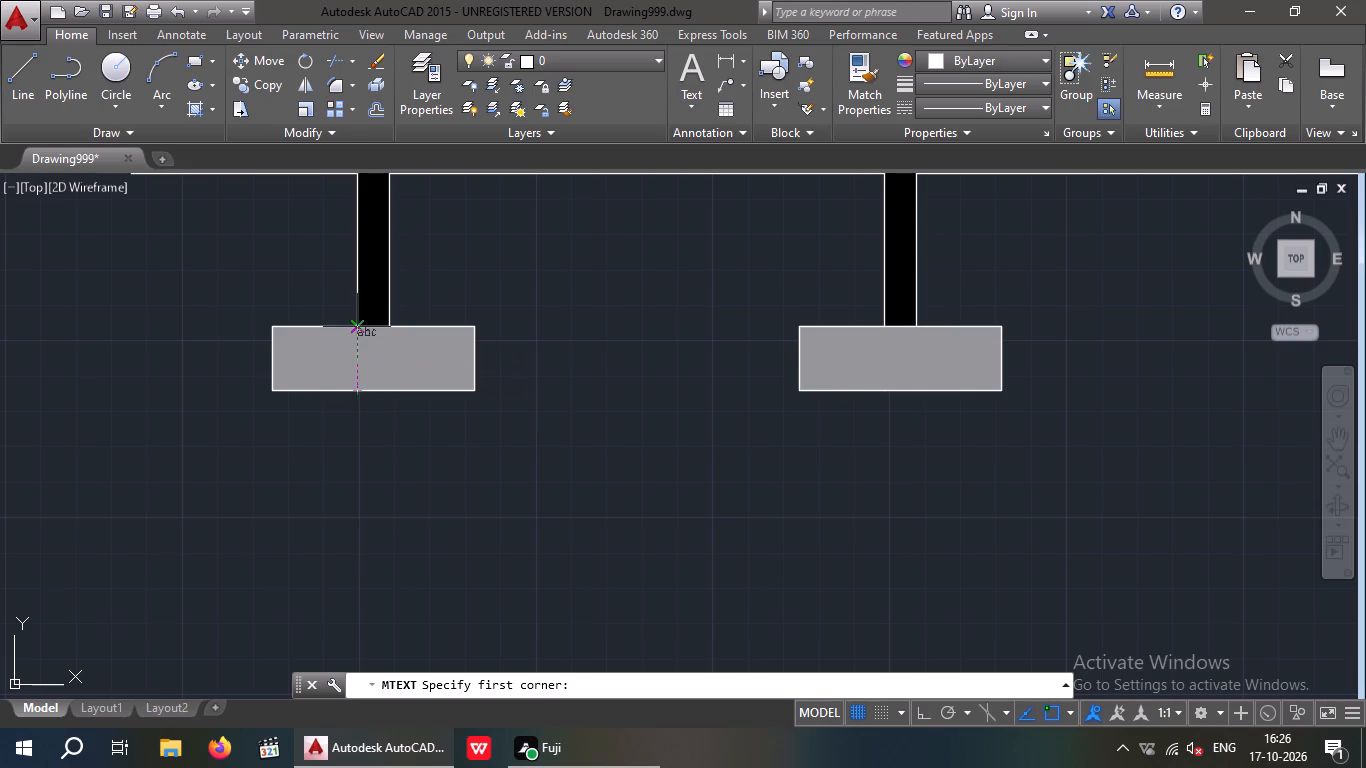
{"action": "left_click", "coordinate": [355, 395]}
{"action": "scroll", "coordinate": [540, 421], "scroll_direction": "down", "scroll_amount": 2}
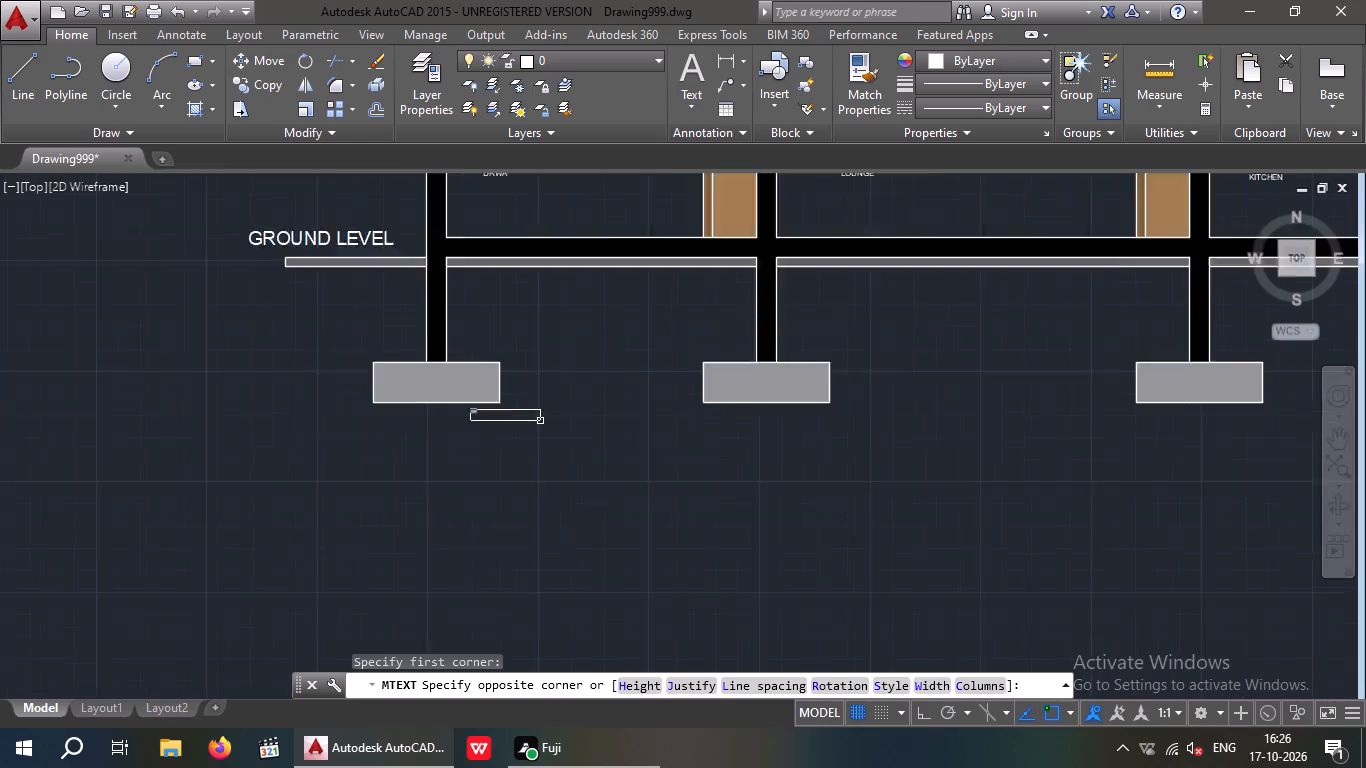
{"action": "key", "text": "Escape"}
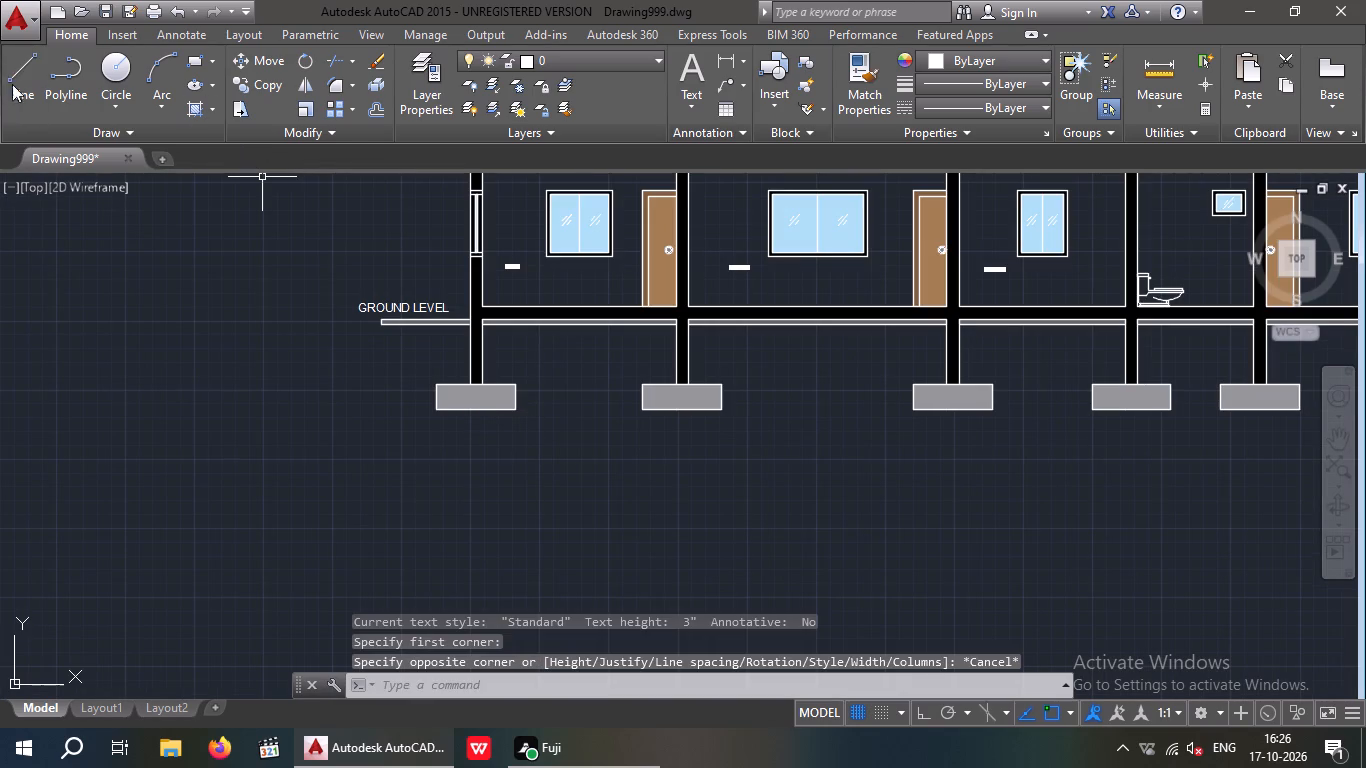
Draw a horizontal line, with Ortho on, along the footing bottoms from one end wall's outer face to the other's.
{"action": "left_click", "coordinate": [16, 87]}
{"action": "scroll", "coordinate": [465, 381], "scroll_direction": "up", "scroll_amount": 2}
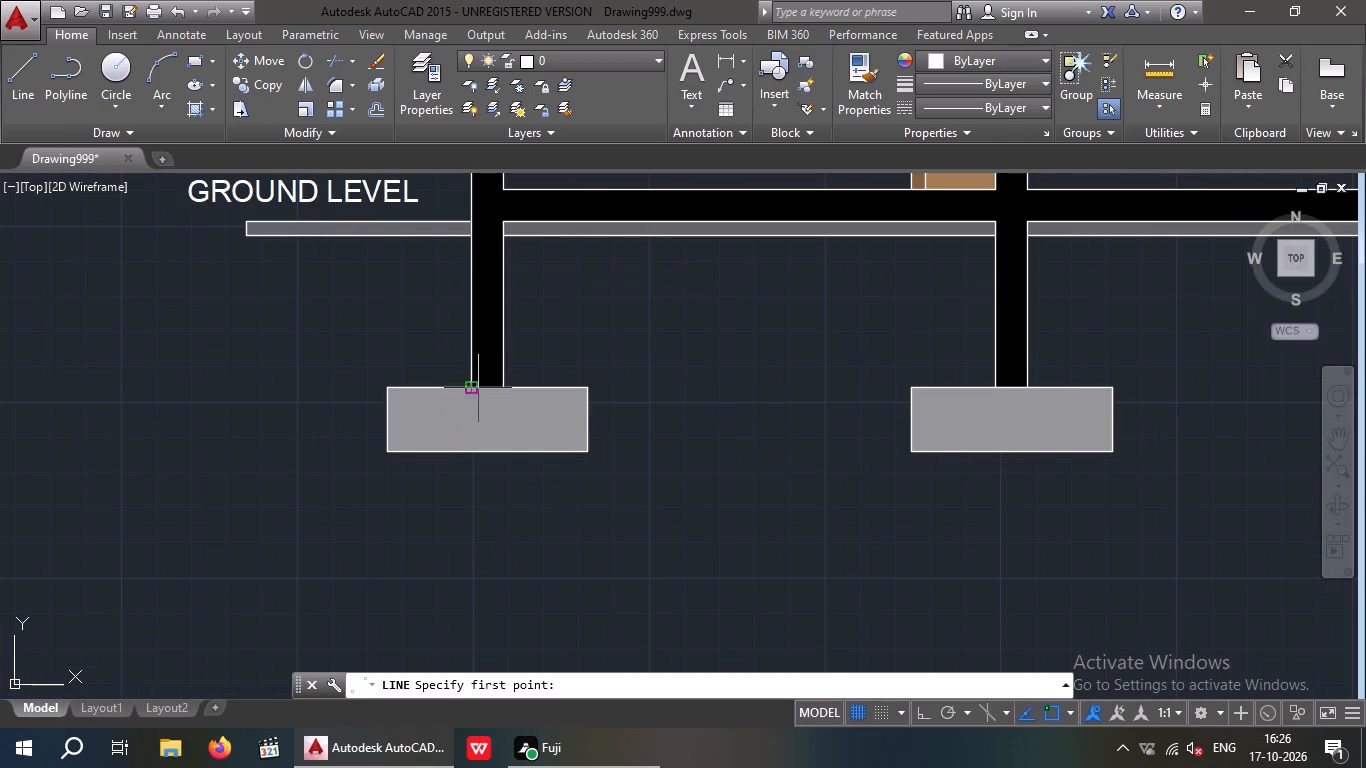
{"action": "left_click", "coordinate": [473, 457]}
{"action": "scroll", "coordinate": [733, 479], "scroll_direction": "down", "scroll_amount": 3}
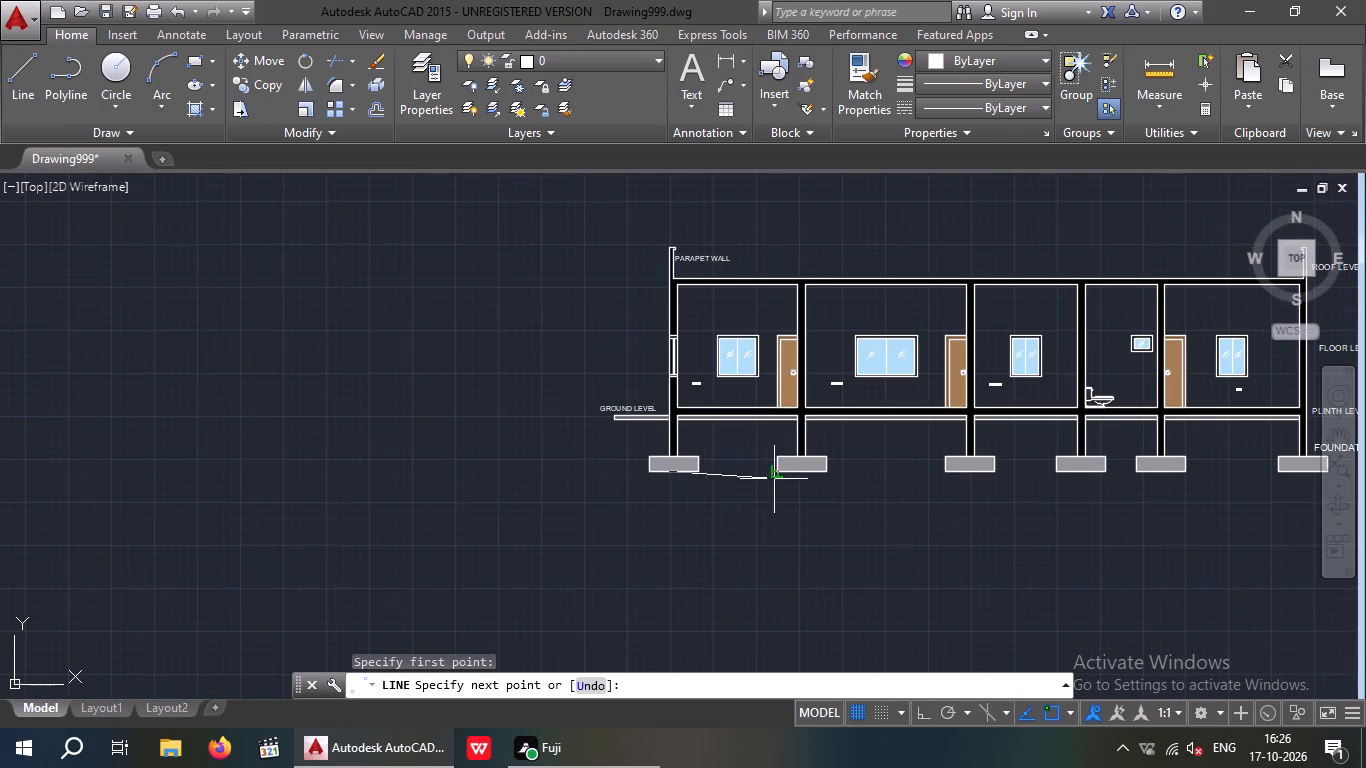
{"action": "key", "text": "F8"}
{"action": "scroll", "coordinate": [800, 478], "scroll_direction": "down", "scroll_amount": 1}
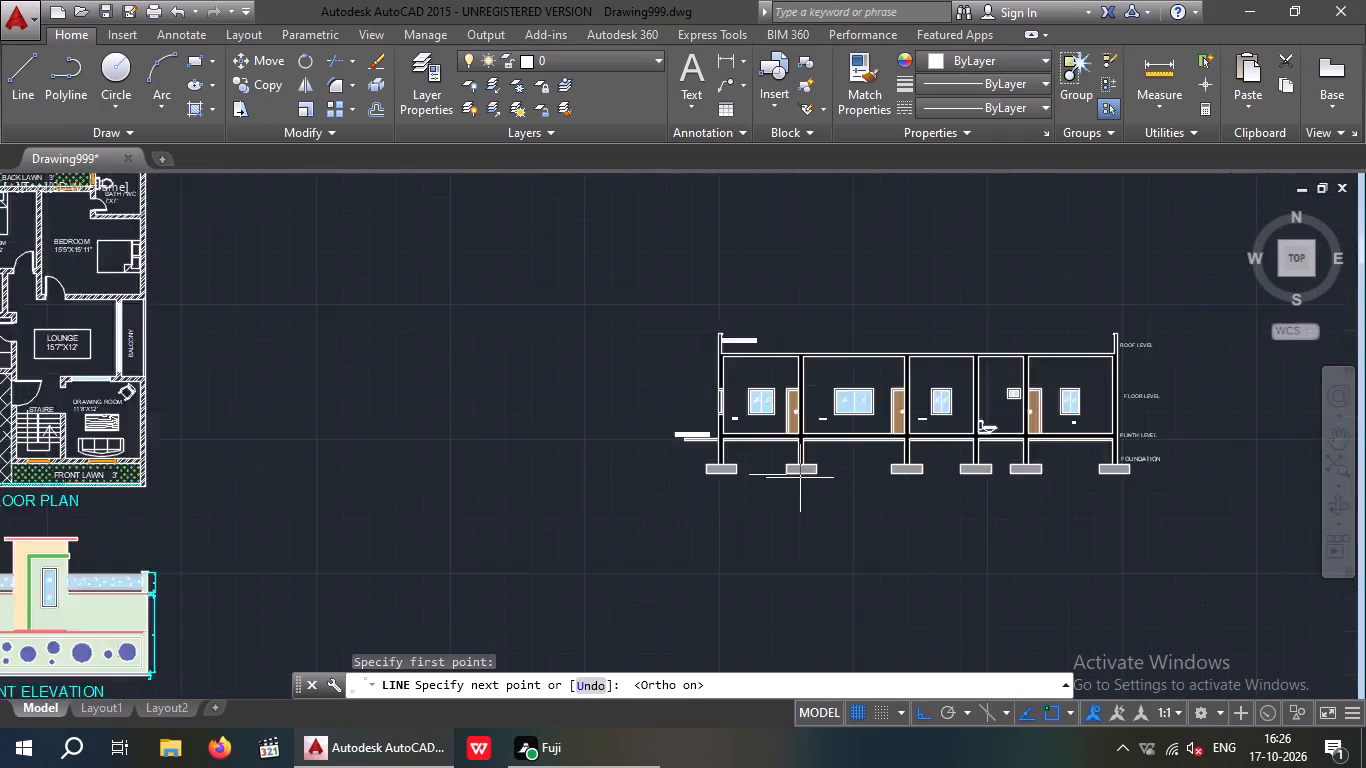
{"action": "scroll", "coordinate": [800, 478], "scroll_direction": "down", "scroll_amount": 2}
{"action": "scroll", "coordinate": [919, 481], "scroll_direction": "up", "scroll_amount": 6}
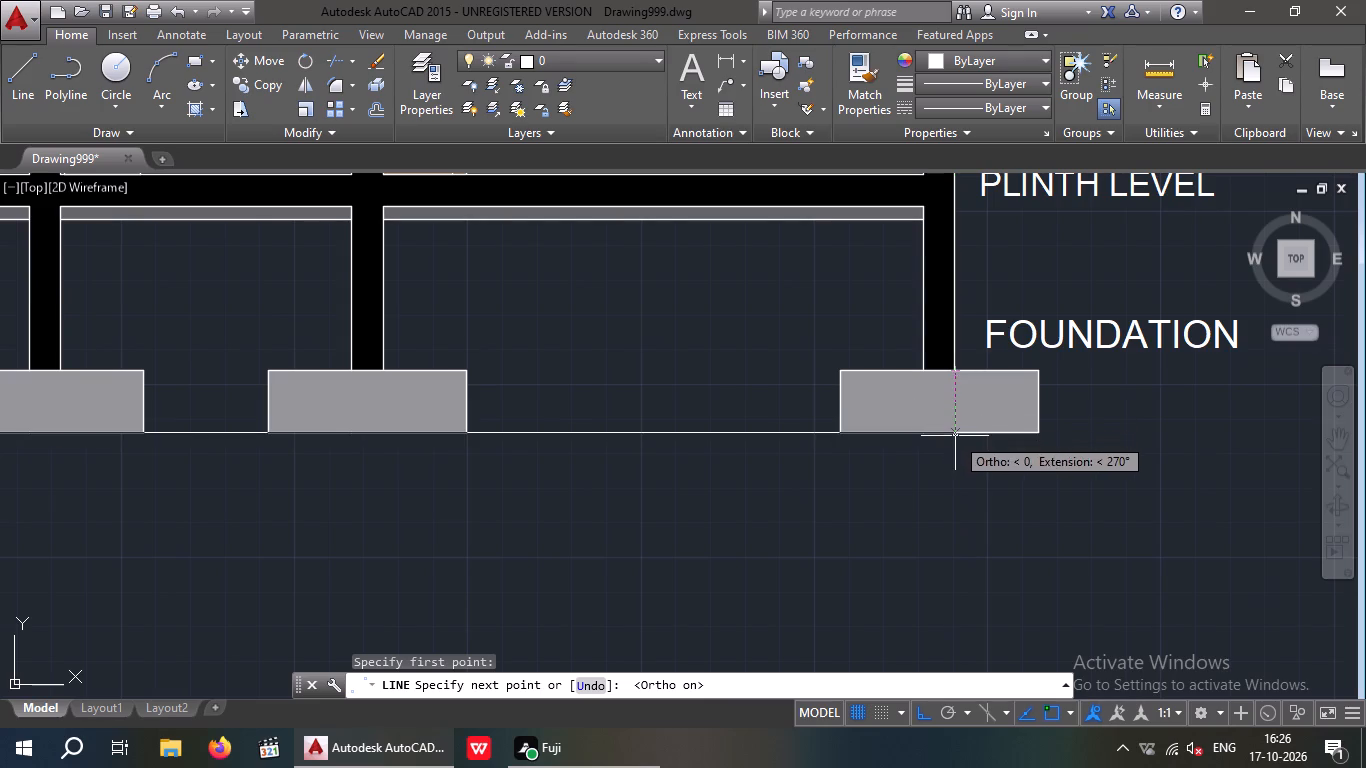
{"action": "left_click", "coordinate": [955, 436]}
{"action": "key", "text": "Escape"}
{"action": "key", "text": "Escape"}
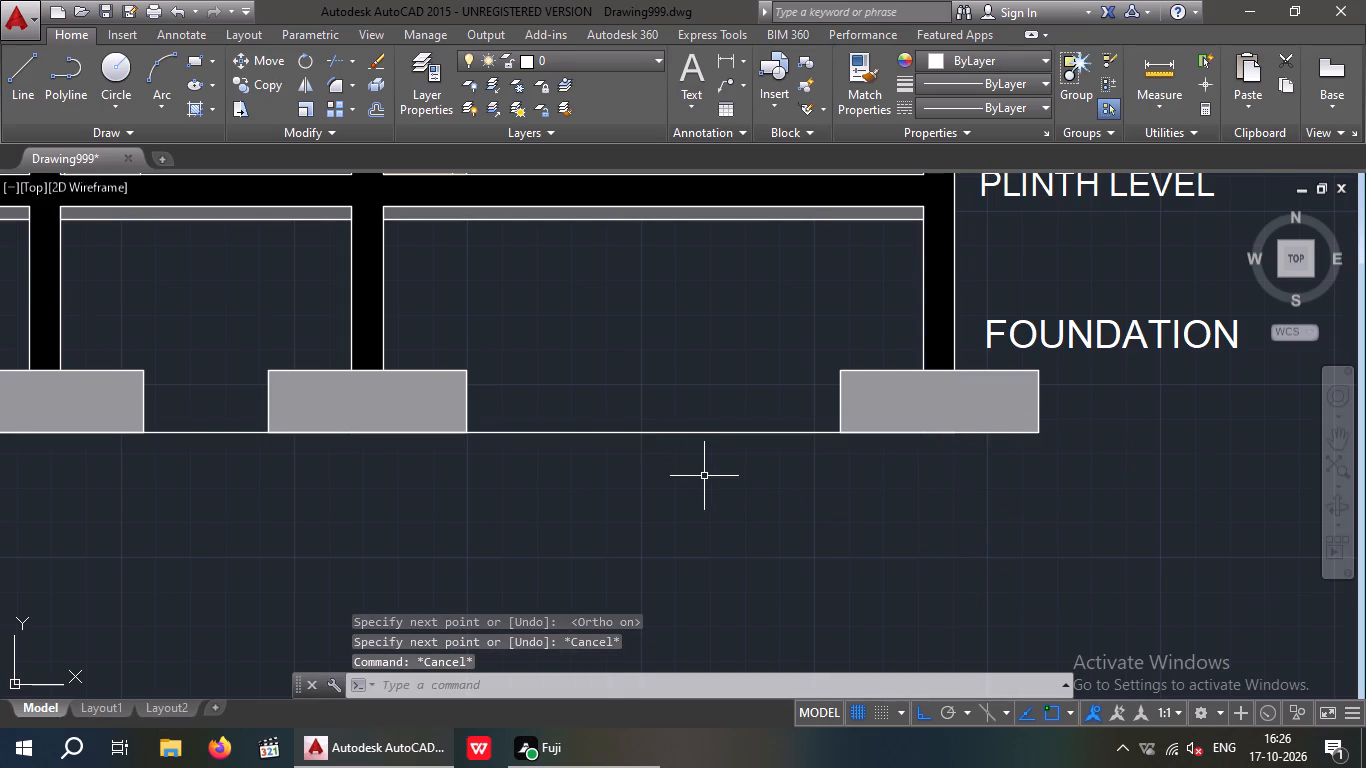
Move the horizontal line straight down to about 3' below the footings.
{"action": "left_click_drag", "start_coordinate": [709, 483], "coordinate": [678, 456]}
{"action": "left_click", "coordinate": [609, 362]}
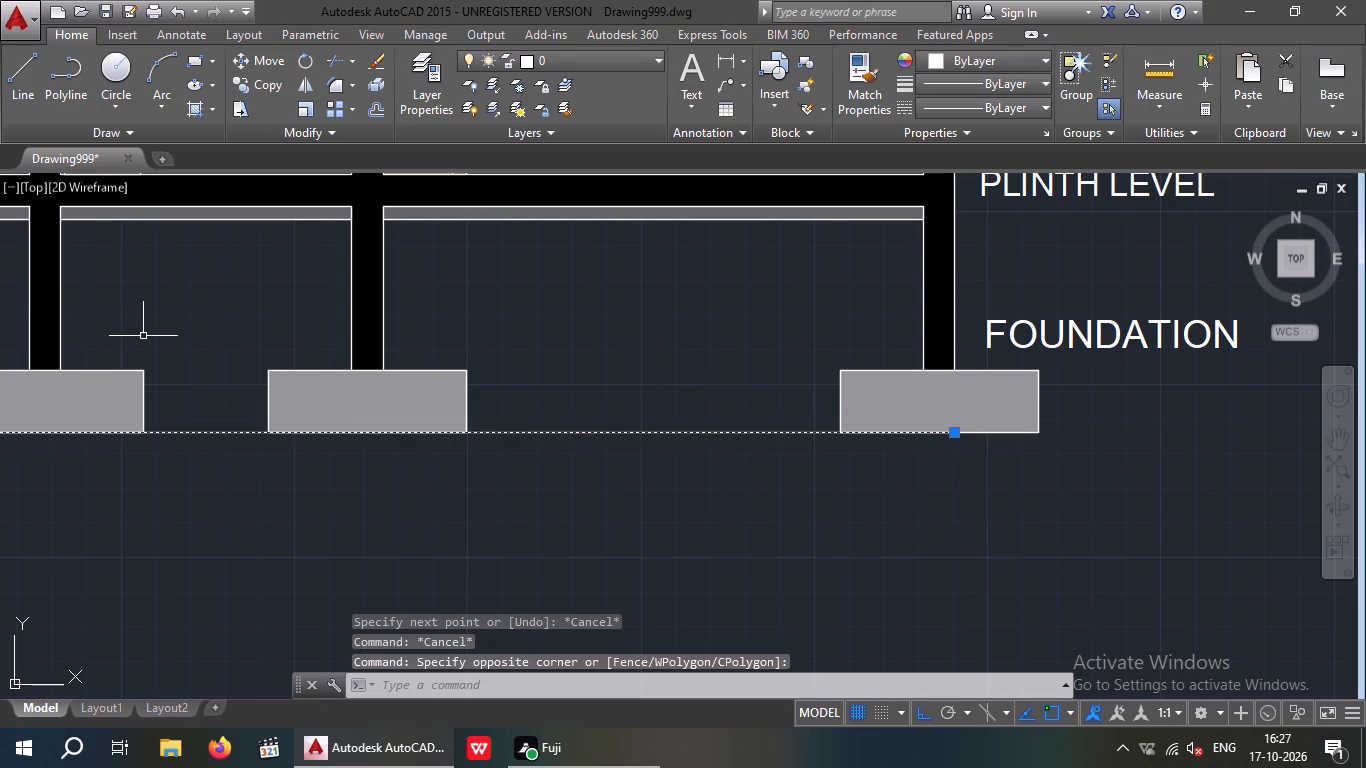
{"action": "left_click", "coordinate": [268, 57]}
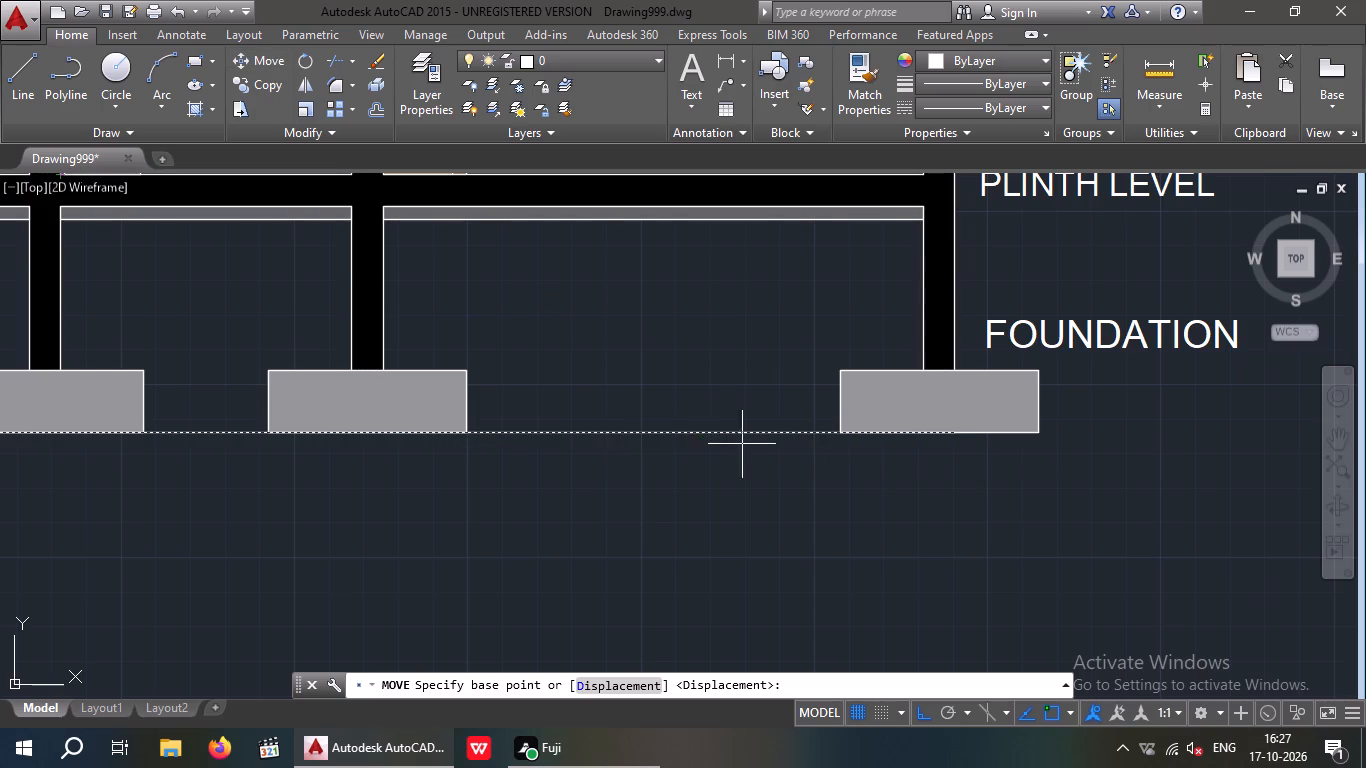
{"action": "left_click", "coordinate": [708, 434]}
{"action": "scroll", "coordinate": [708, 503], "scroll_direction": "down", "scroll_amount": 2}
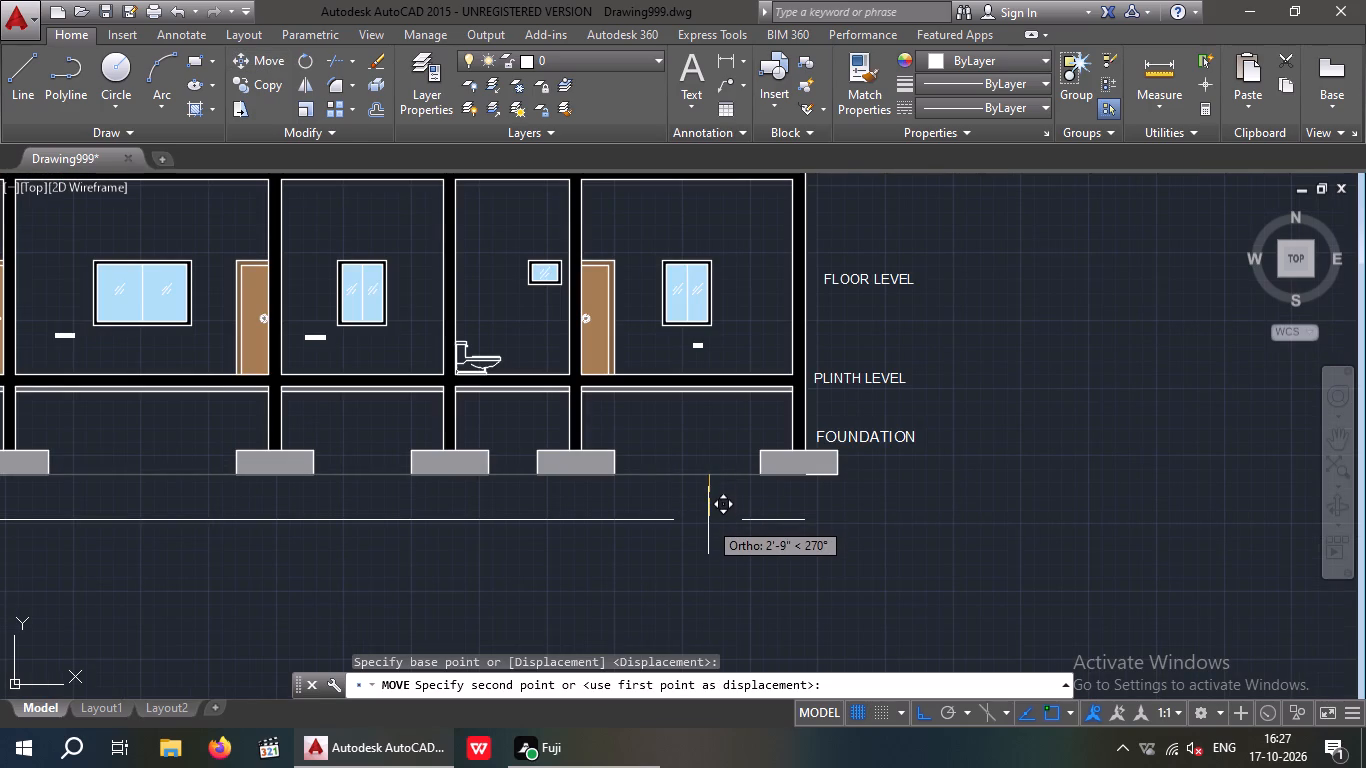
{"action": "left_click", "coordinate": [708, 524]}
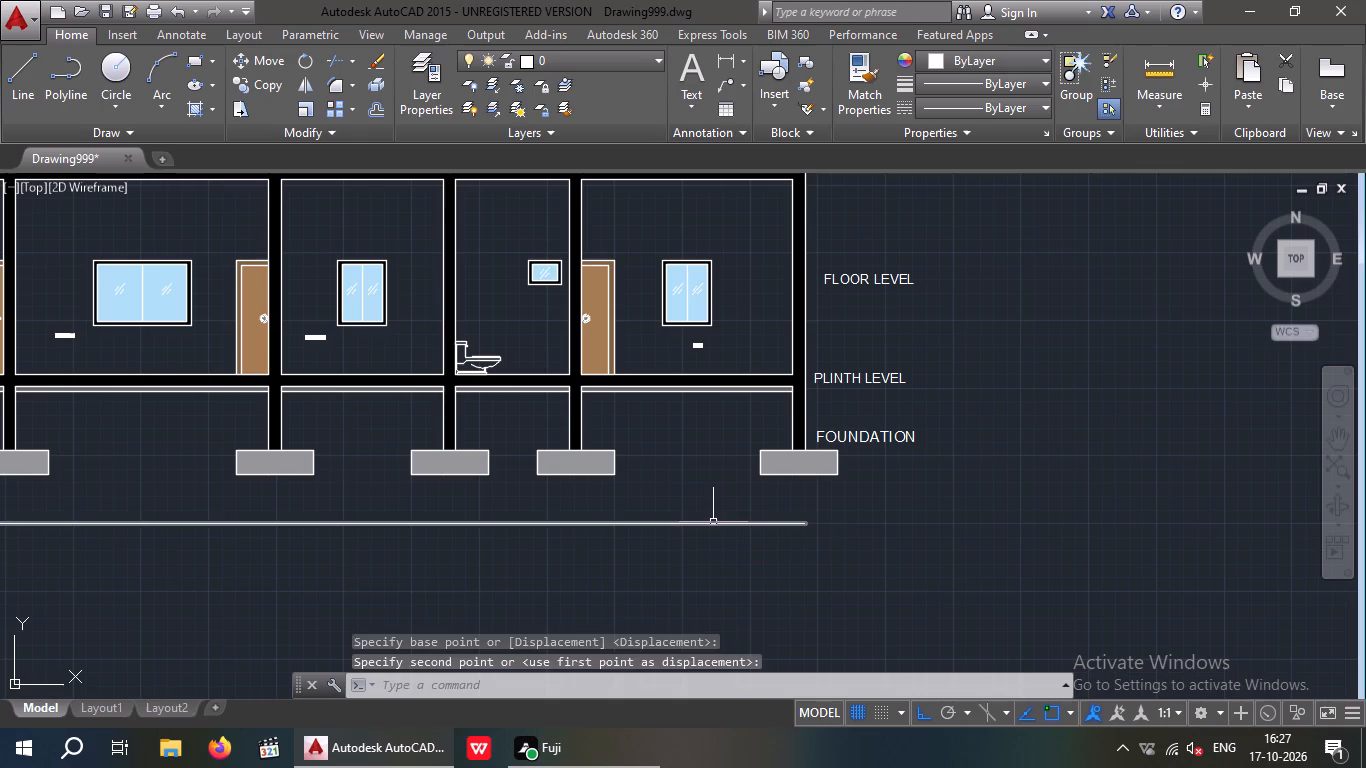
{"action": "key", "text": "Escape"}
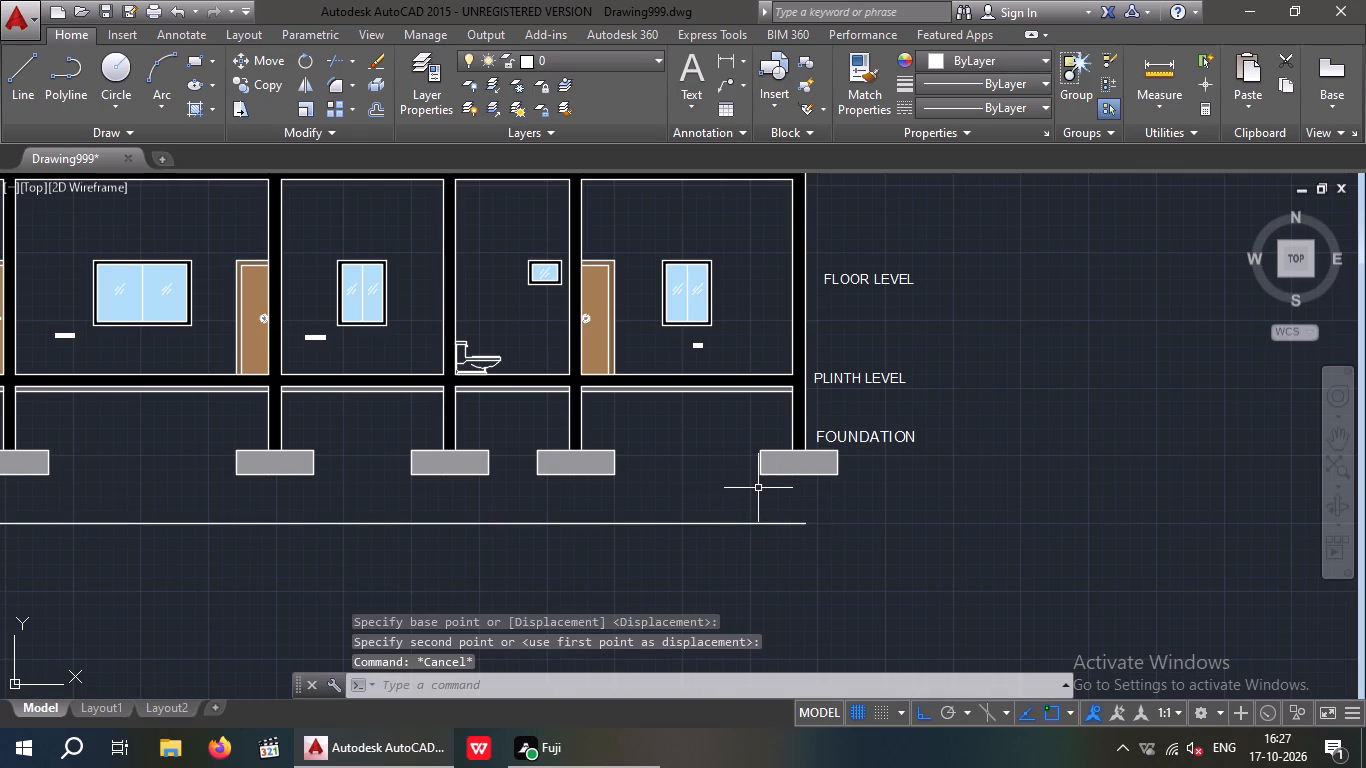
With Ortho off, draw two short slanted lines forming an open arrowhead at the horizontal line's end below FOUNDATION.
{"action": "key", "text": "l"}
{"action": "key", "text": "Return"}
{"action": "key", "text": "F8"}
{"action": "scroll", "coordinate": [797, 500], "scroll_direction": "up", "scroll_amount": 4}
{"action": "scroll", "coordinate": [792, 542], "scroll_direction": "down", "scroll_amount": 1}
{"action": "middle_click_drag", "start_coordinate": [787, 535], "coordinate": [746, 448]}
{"action": "scroll", "coordinate": [756, 505], "scroll_direction": "up", "scroll_amount": 2}
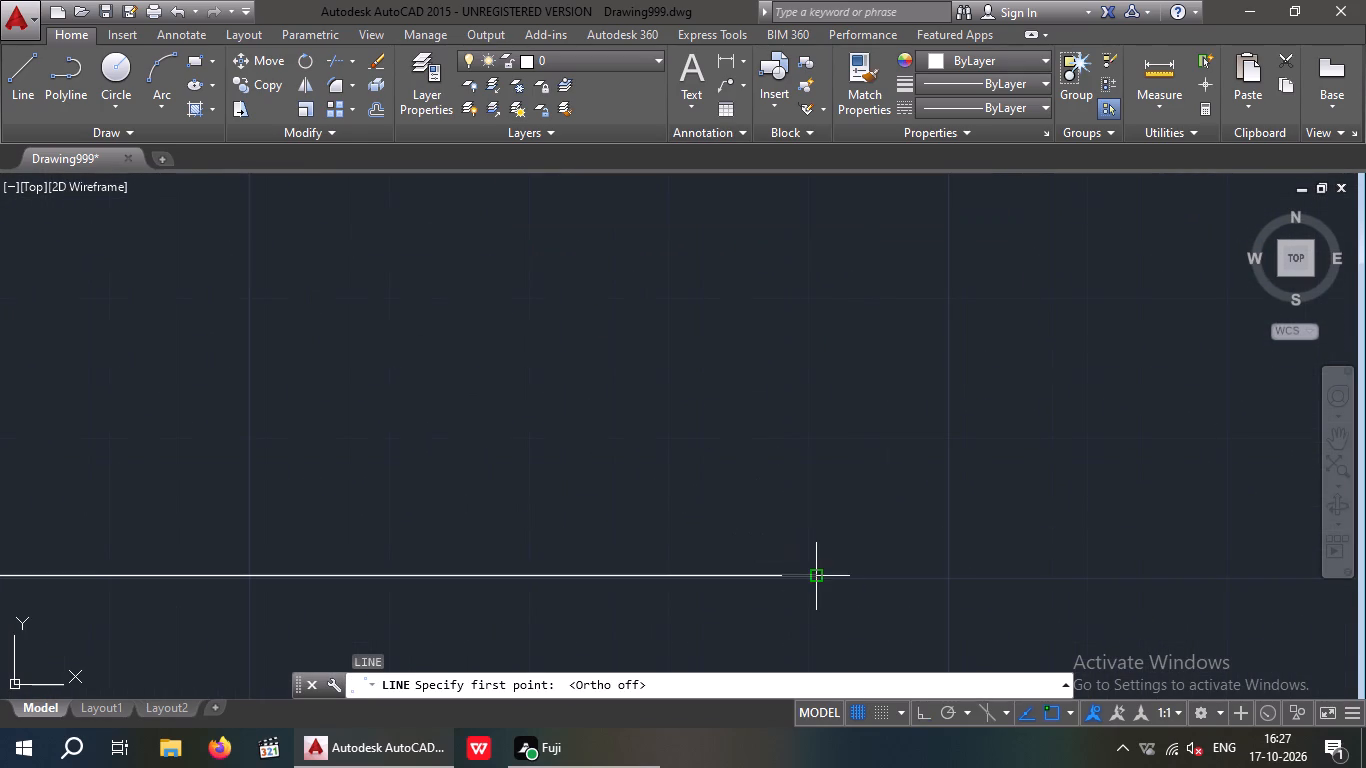
{"action": "left_click", "coordinate": [817, 577]}
{"action": "left_click", "coordinate": [721, 503]}
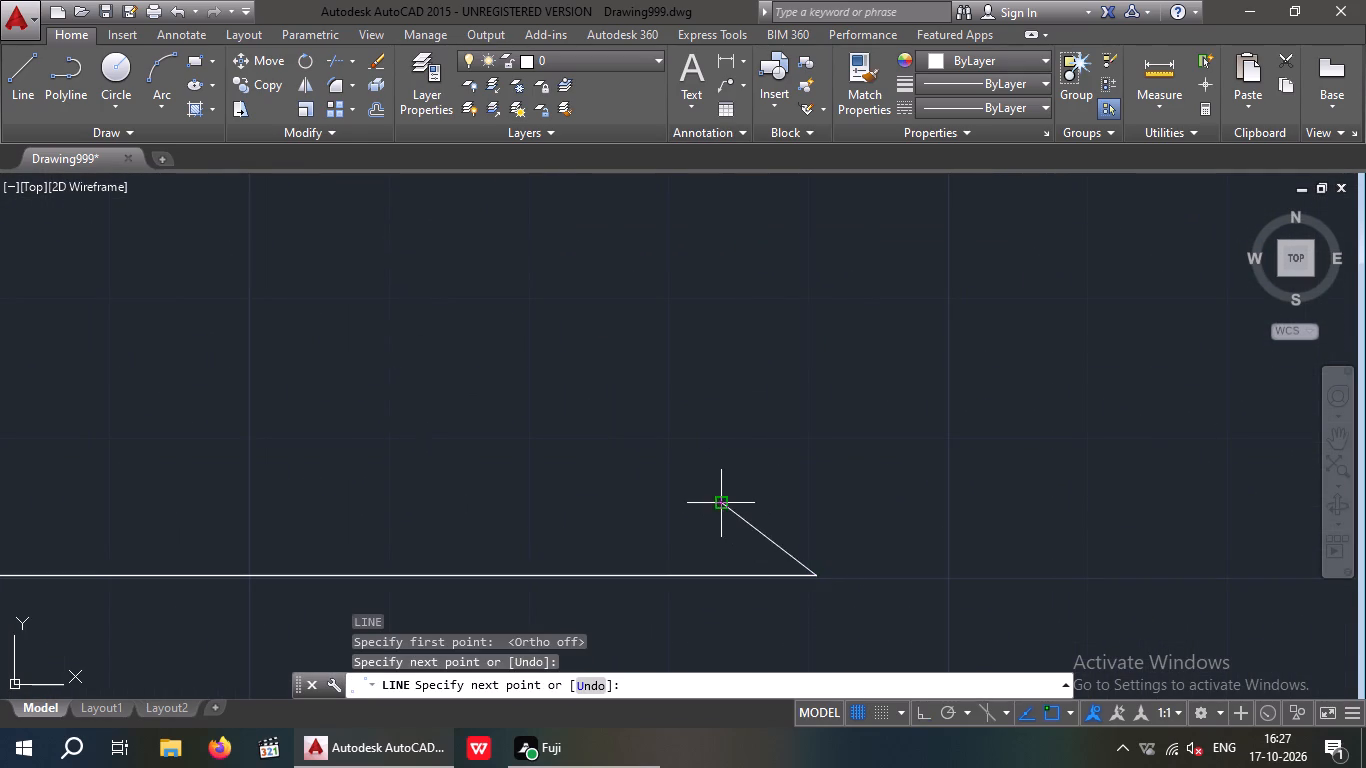
{"action": "key", "text": "space"}
{"action": "key", "text": "space"}
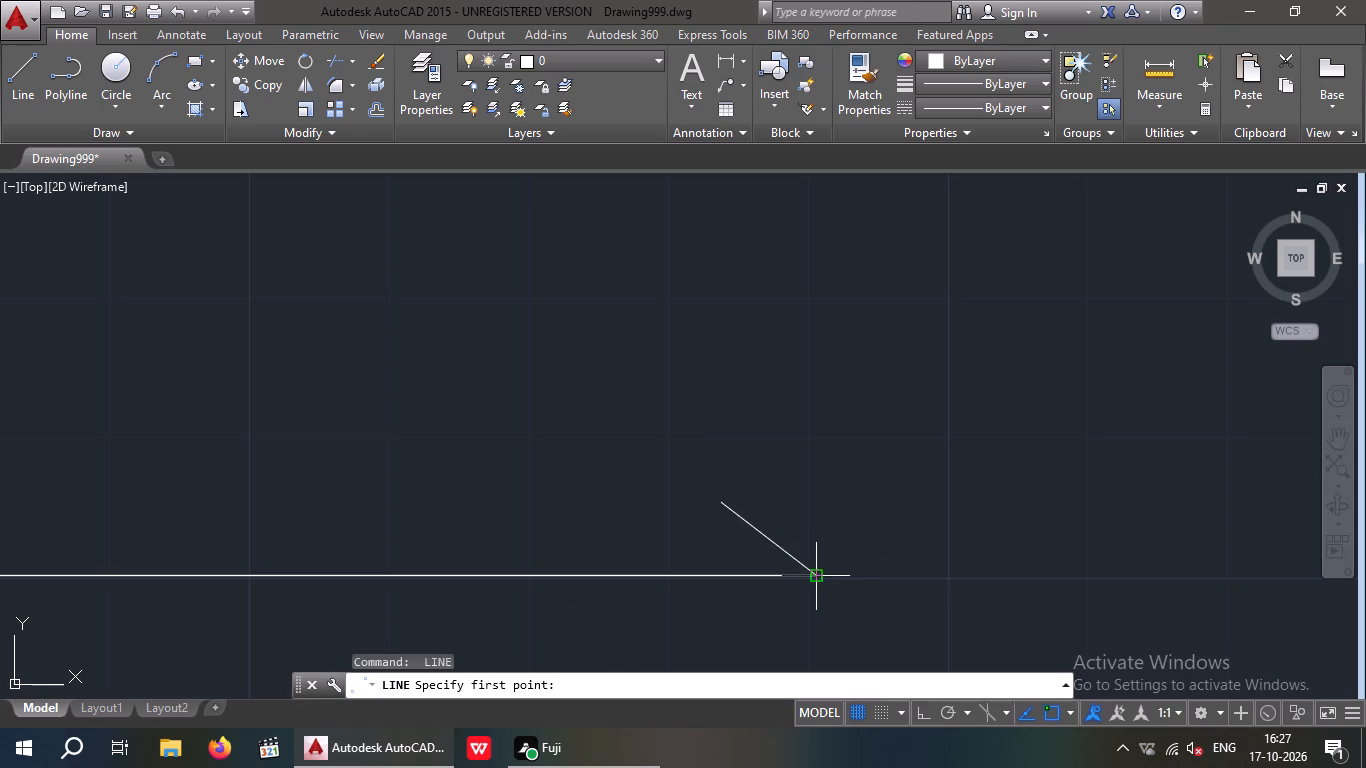
{"action": "left_click_drag", "start_coordinate": [810, 573], "coordinate": [795, 602]}
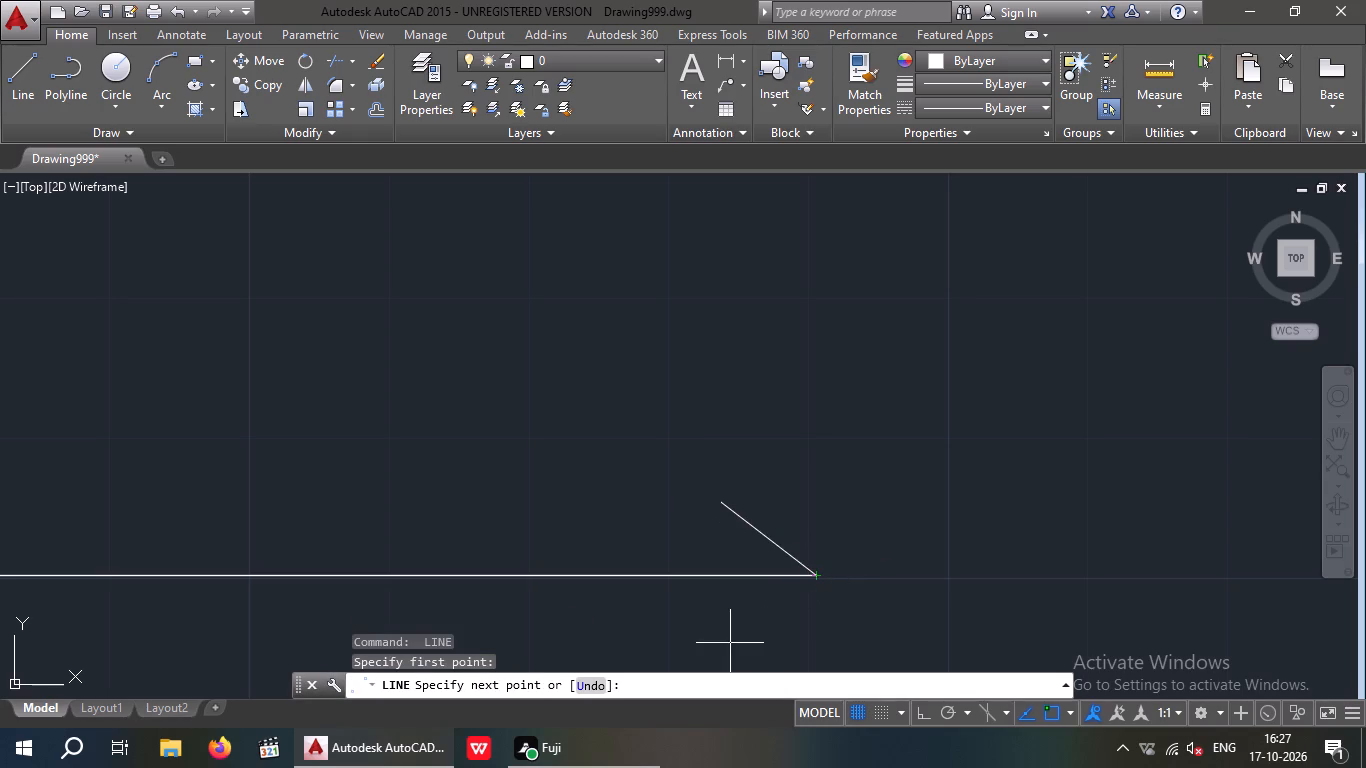
{"action": "left_click", "coordinate": [730, 642]}
{"action": "key", "text": "space"}
Draw two short slanted lines forming a matching open arrowhead at the line's opposite end, on the GROUND LEVEL side.
{"action": "scroll", "coordinate": [736, 602], "scroll_direction": "down", "scroll_amount": 4}
{"action": "middle_click_drag", "start_coordinate": [661, 622], "coordinate": [940, 536]}
{"action": "scroll", "coordinate": [942, 535], "scroll_direction": "down", "scroll_amount": 2}
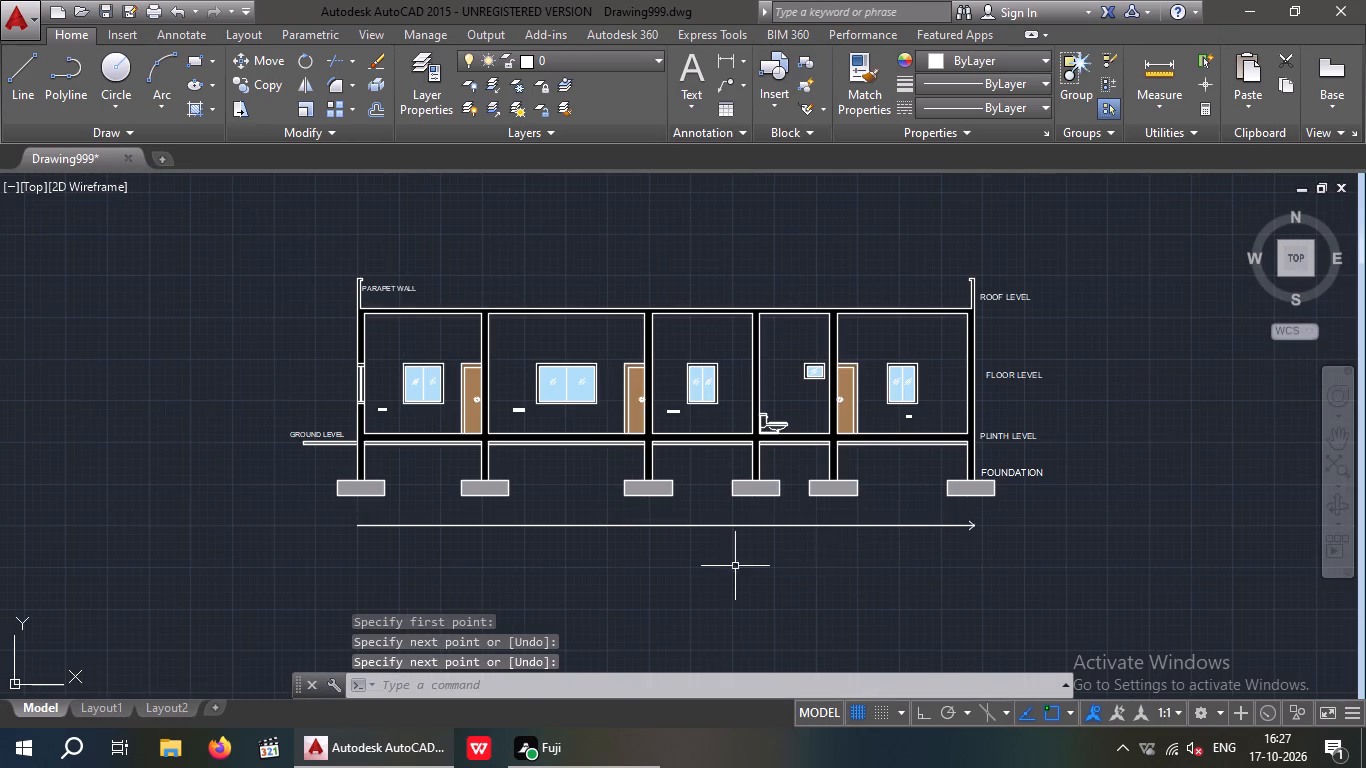
{"action": "middle_click_drag", "start_coordinate": [688, 566], "coordinate": [1040, 562]}
{"action": "scroll", "coordinate": [701, 536], "scroll_direction": "up", "scroll_amount": 3}
{"action": "key", "text": "space"}
{"action": "scroll", "coordinate": [740, 470], "scroll_direction": "up", "scroll_amount": 2}
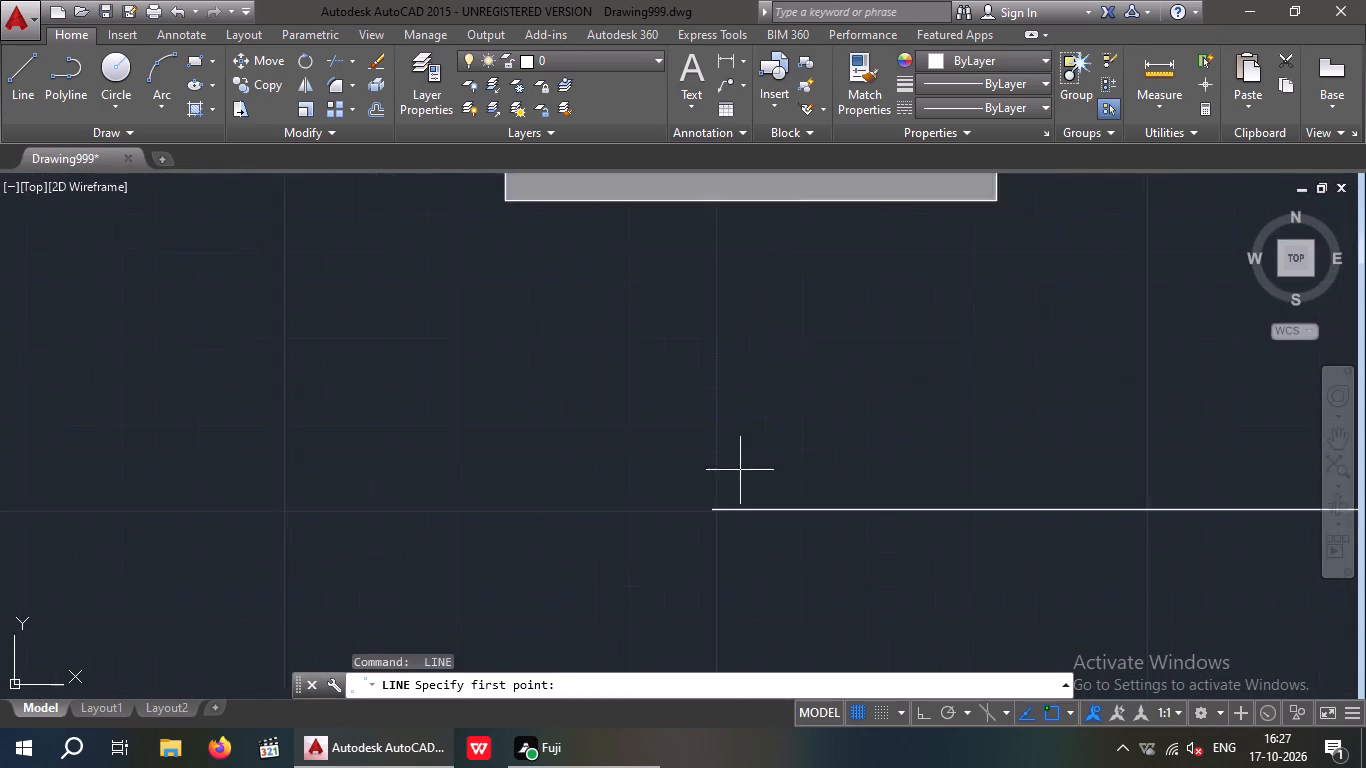
{"action": "scroll", "coordinate": [740, 470], "scroll_direction": "up", "scroll_amount": 2}
{"action": "left_click_drag", "start_coordinate": [665, 579], "coordinate": [682, 559]}
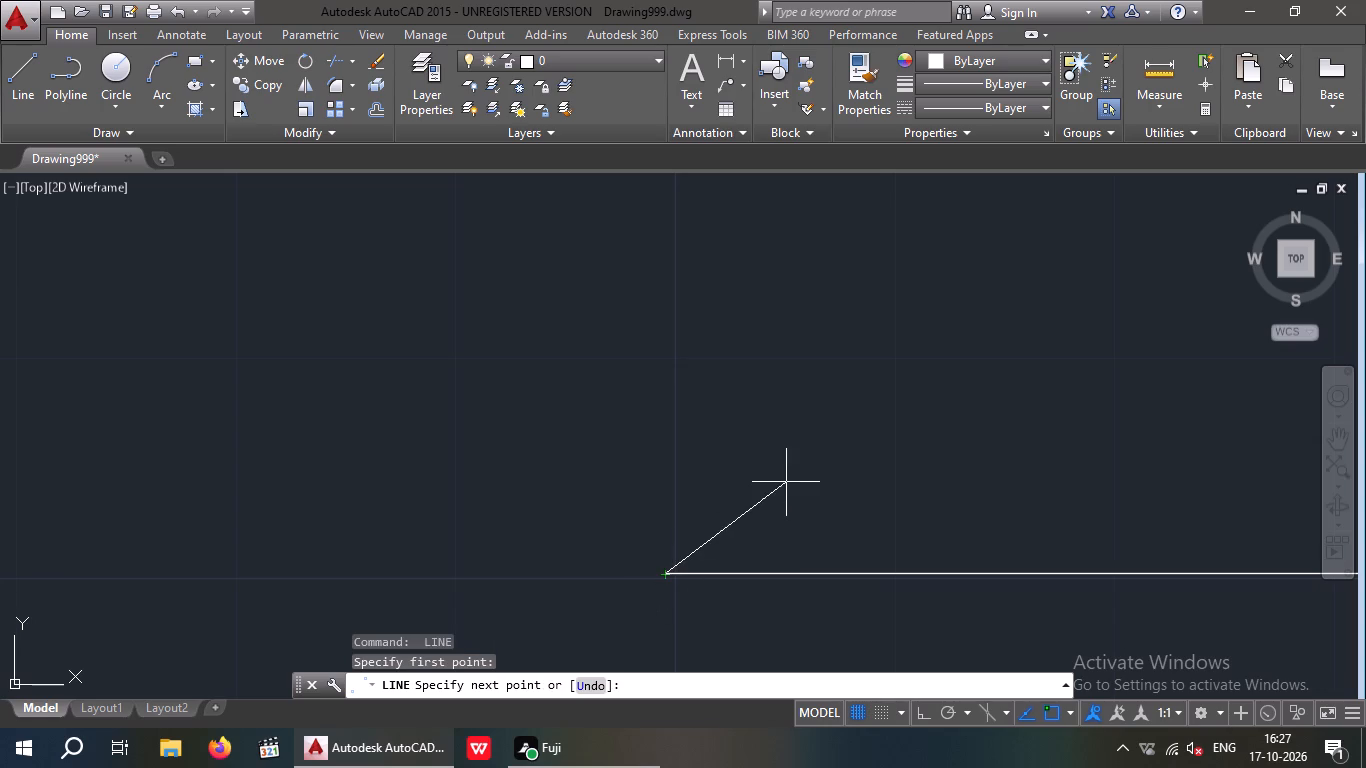
{"action": "left_click", "coordinate": [790, 480]}
{"action": "key", "text": "space"}
{"action": "key", "text": "space"}
{"action": "left_click_drag", "start_coordinate": [669, 573], "coordinate": [761, 629]}
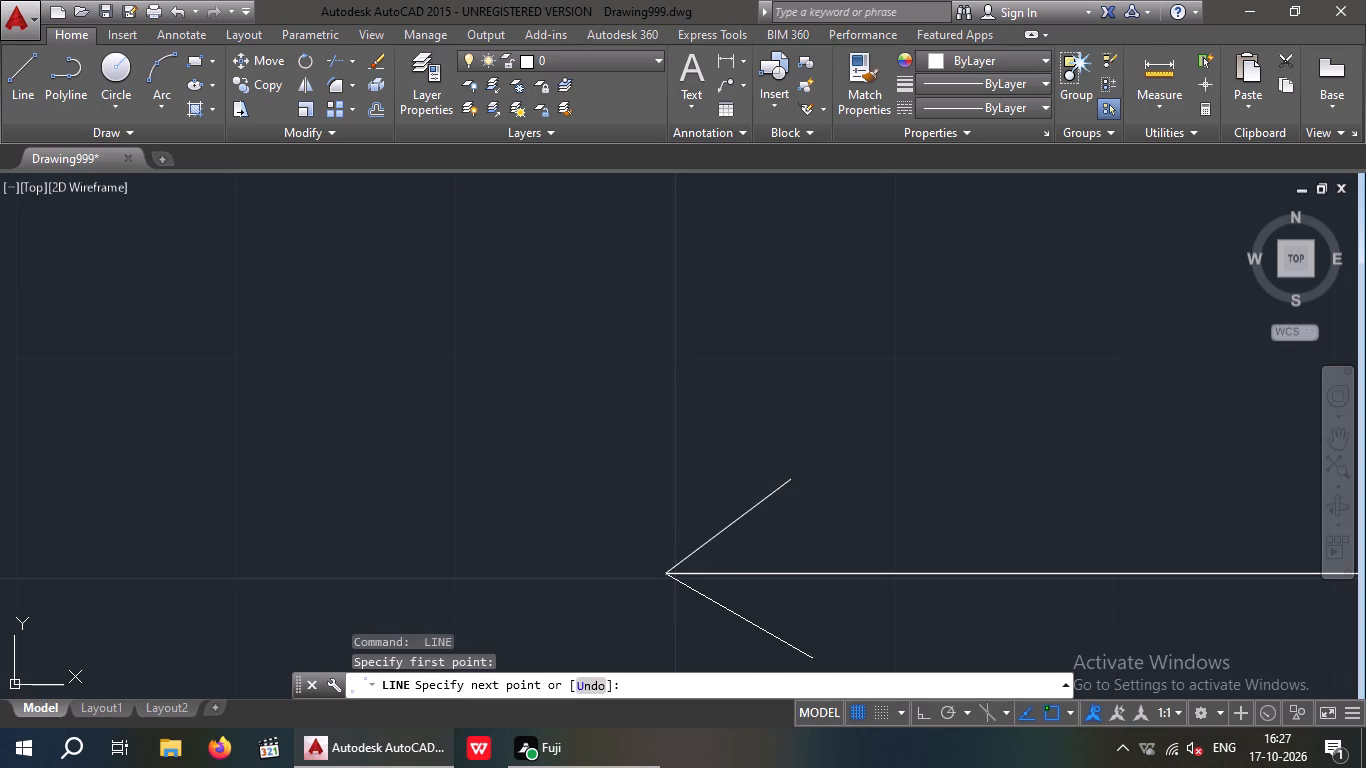
{"action": "left_click", "coordinate": [801, 650]}
{"action": "key", "text": "space"}
Save the drawing with the double-arrowed line in place beneath the footings.
{"action": "scroll", "coordinate": [817, 577], "scroll_direction": "down", "scroll_amount": 3}
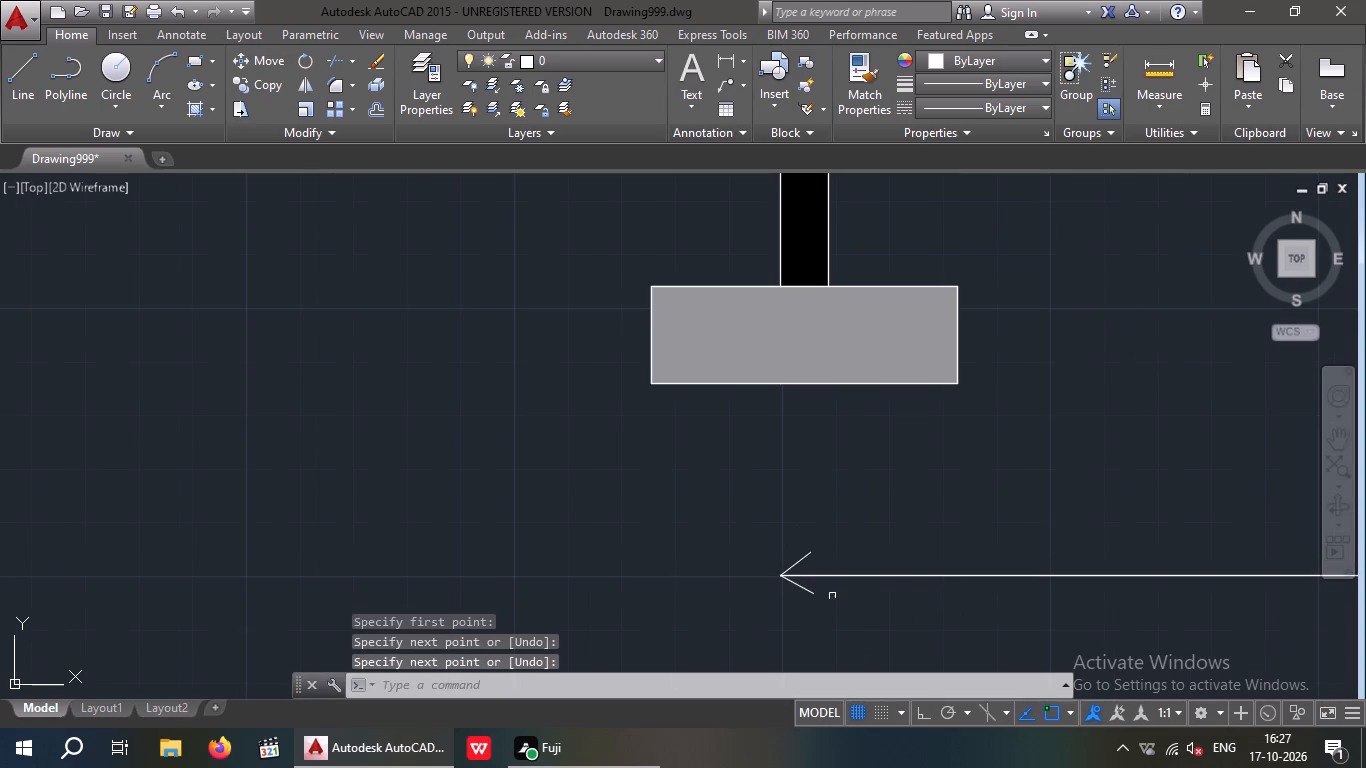
{"action": "middle_click_drag", "start_coordinate": [920, 597], "coordinate": [599, 486]}
{"action": "scroll", "coordinate": [610, 472], "scroll_direction": "down", "scroll_amount": 3}
{"action": "middle_click_drag", "start_coordinate": [771, 507], "coordinate": [358, 503]}
{"action": "scroll", "coordinate": [511, 494], "scroll_direction": "down", "scroll_amount": 1}
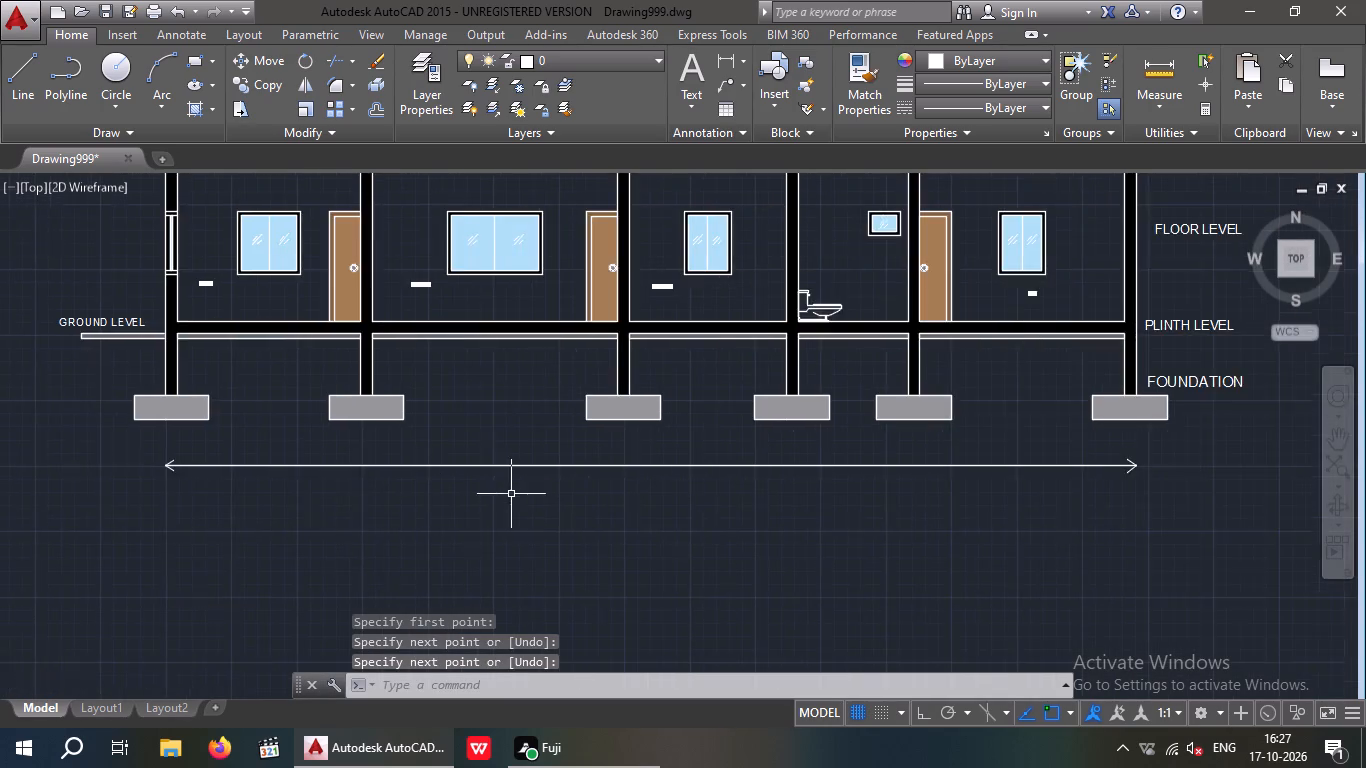
{"action": "middle_click_drag", "start_coordinate": [545, 498], "coordinate": [495, 543]}
{"action": "scroll", "coordinate": [513, 529], "scroll_direction": "down", "scroll_amount": 1}
{"action": "scroll", "coordinate": [498, 517], "scroll_direction": "up", "scroll_amount": 2}
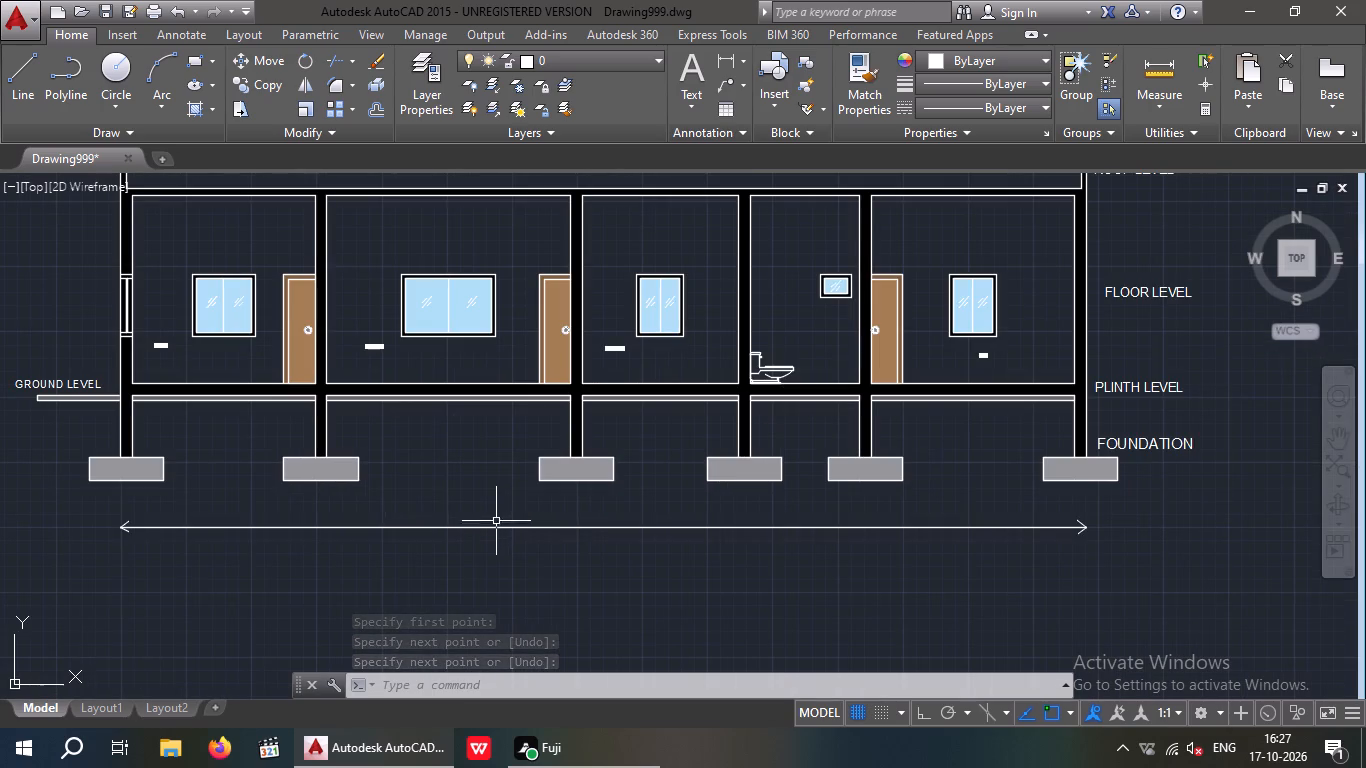
{"action": "middle_click", "coordinate": [552, 550]}
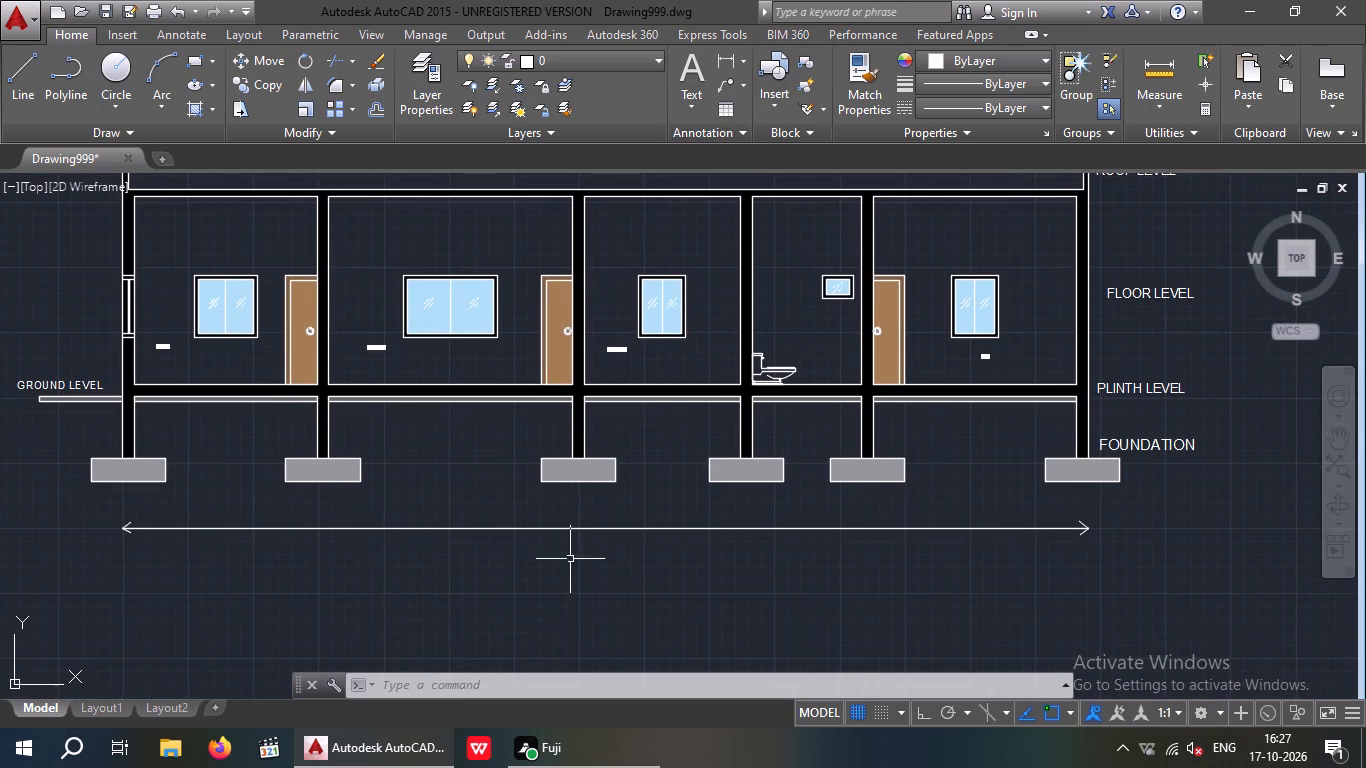
{"action": "key", "text": "ctrl+s"}
{"action": "key", "text": "ctrl+s"}
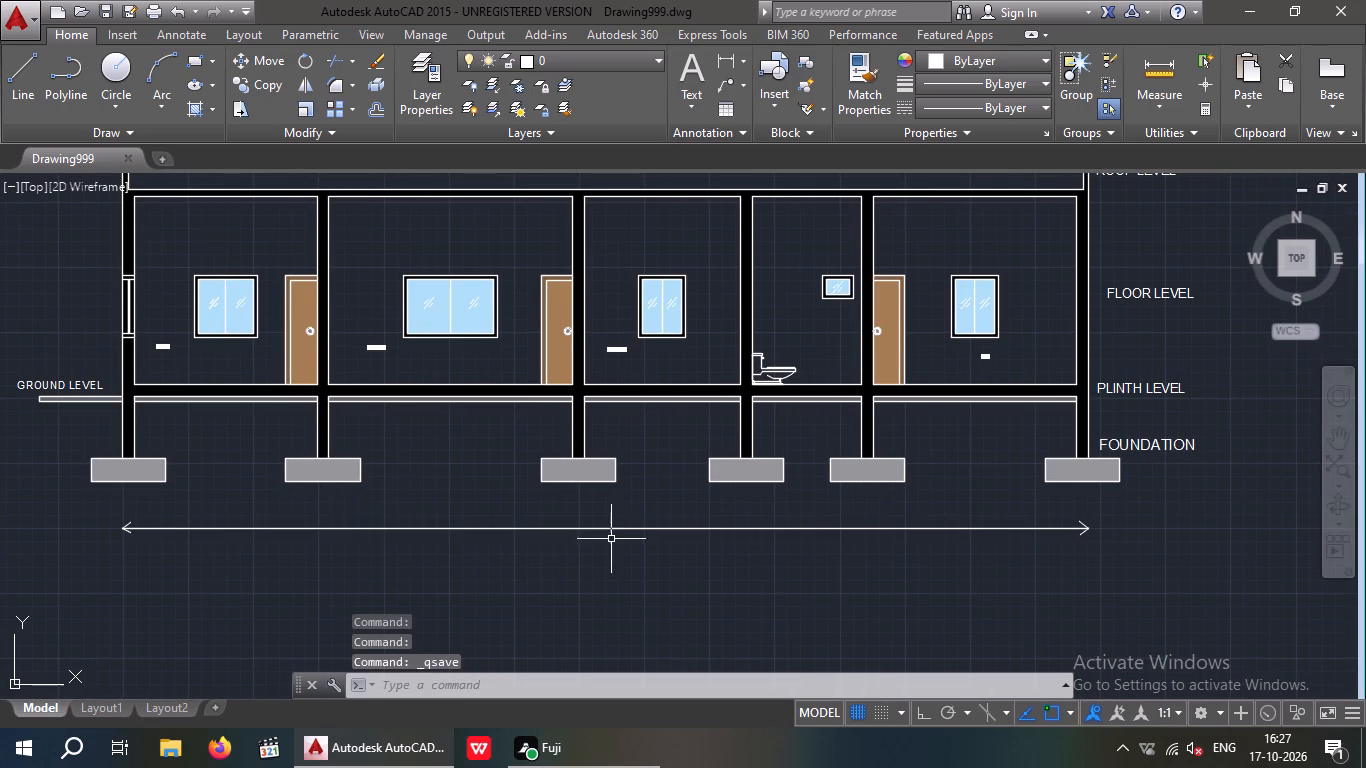
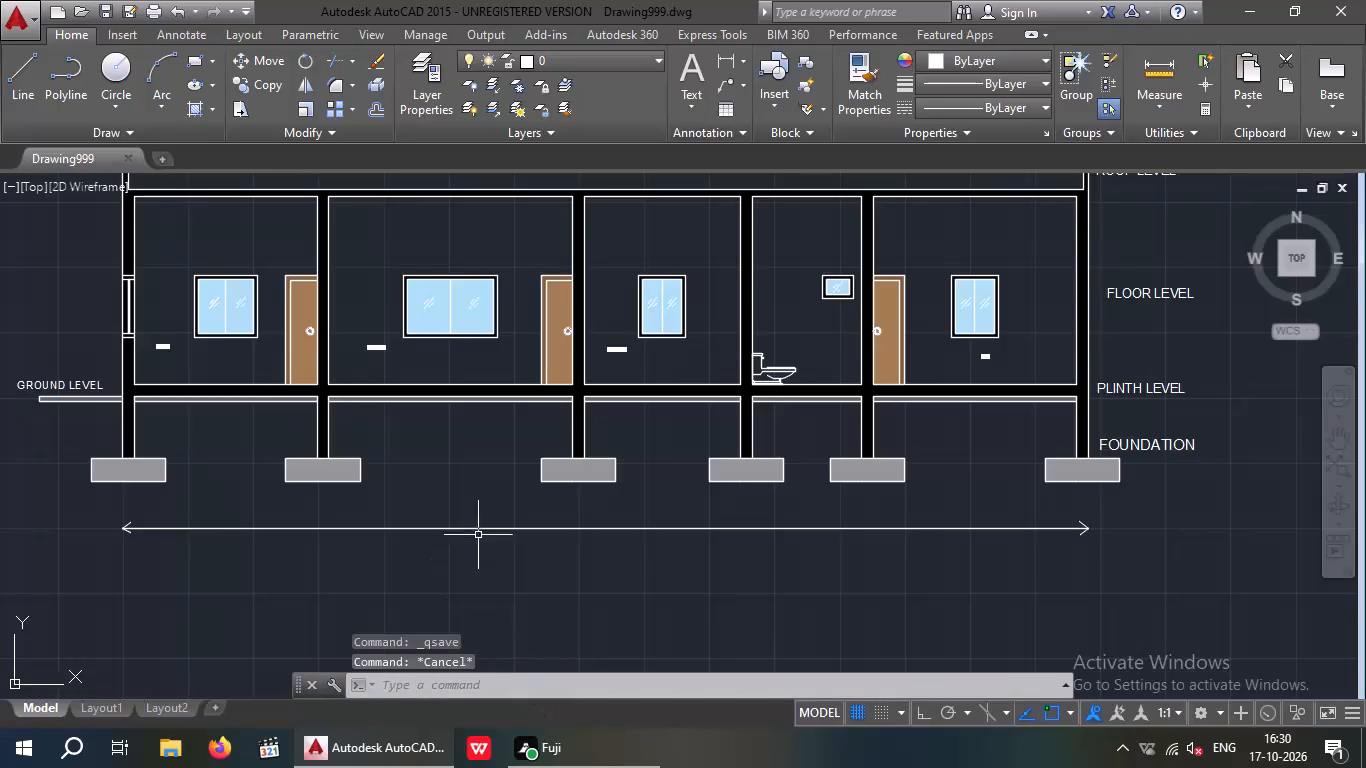
Correct the misspelled DRWA label in the first room to read DRAWING ROOM.
{"action": "scroll", "coordinate": [489, 528], "scroll_direction": "down", "scroll_amount": 2}
{"action": "middle_click_drag", "start_coordinate": [495, 531], "coordinate": [489, 624]}
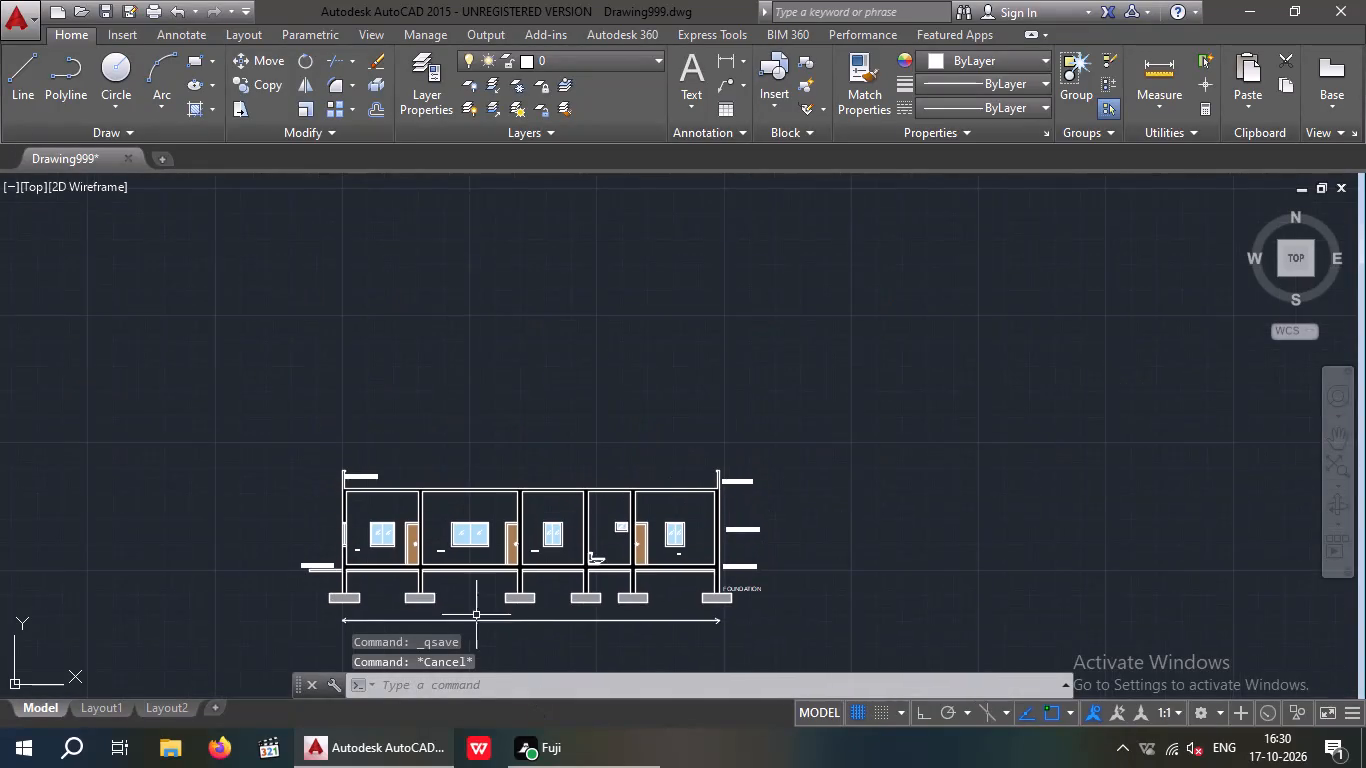
{"action": "scroll", "coordinate": [364, 525], "scroll_direction": "up", "scroll_amount": 4}
{"action": "middle_click_drag", "start_coordinate": [520, 464], "coordinate": [529, 423]}
{"action": "scroll", "coordinate": [528, 412], "scroll_direction": "down", "scroll_amount": 1}
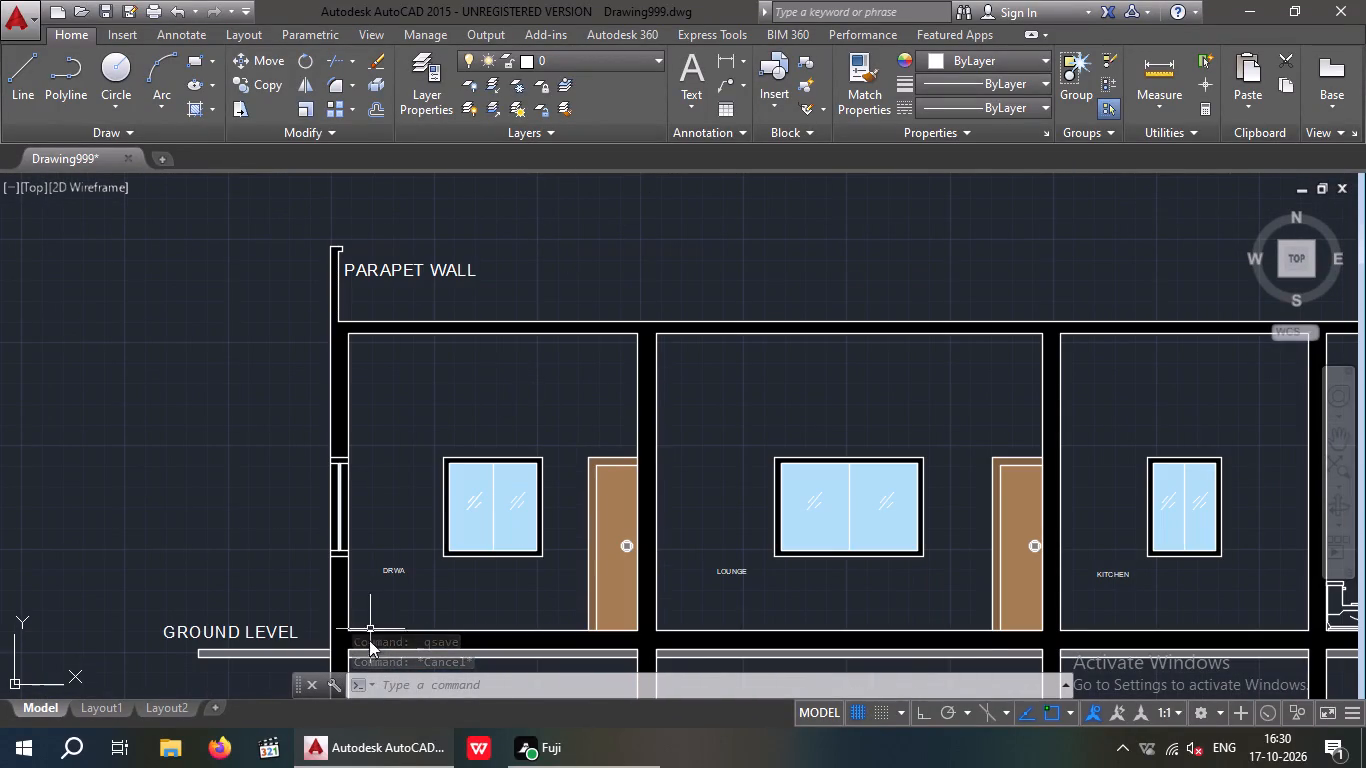
{"action": "scroll", "coordinate": [404, 553], "scroll_direction": "up", "scroll_amount": 3}
{"action": "middle_click_drag", "start_coordinate": [412, 539], "coordinate": [459, 348]}
{"action": "scroll", "coordinate": [464, 362], "scroll_direction": "down", "scroll_amount": 2}
{"action": "scroll", "coordinate": [449, 415], "scroll_direction": "up", "scroll_amount": 2}
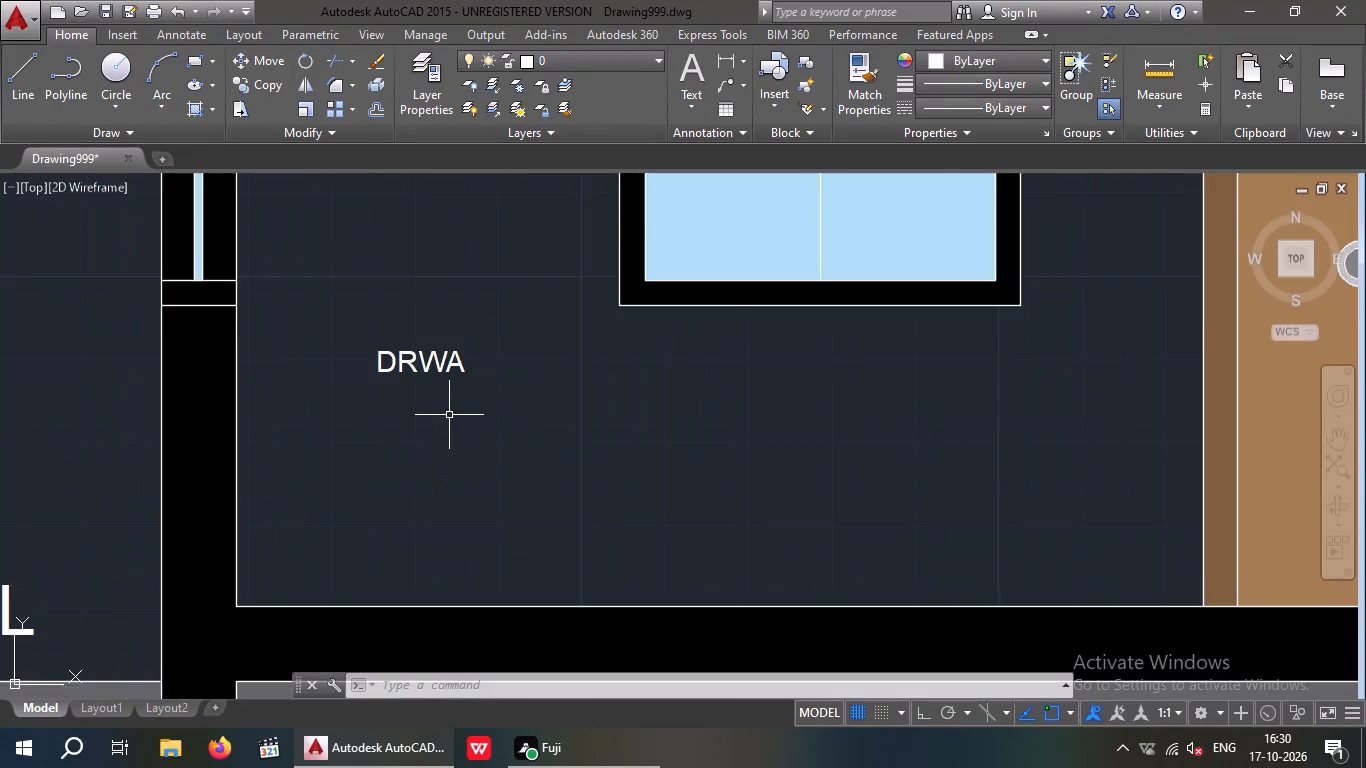
{"action": "scroll", "coordinate": [449, 414], "scroll_direction": "down", "scroll_amount": 2}
{"action": "middle_click_drag", "start_coordinate": [449, 414], "coordinate": [386, 472]}
{"action": "middle_click_drag", "start_coordinate": [511, 460], "coordinate": [454, 529]}
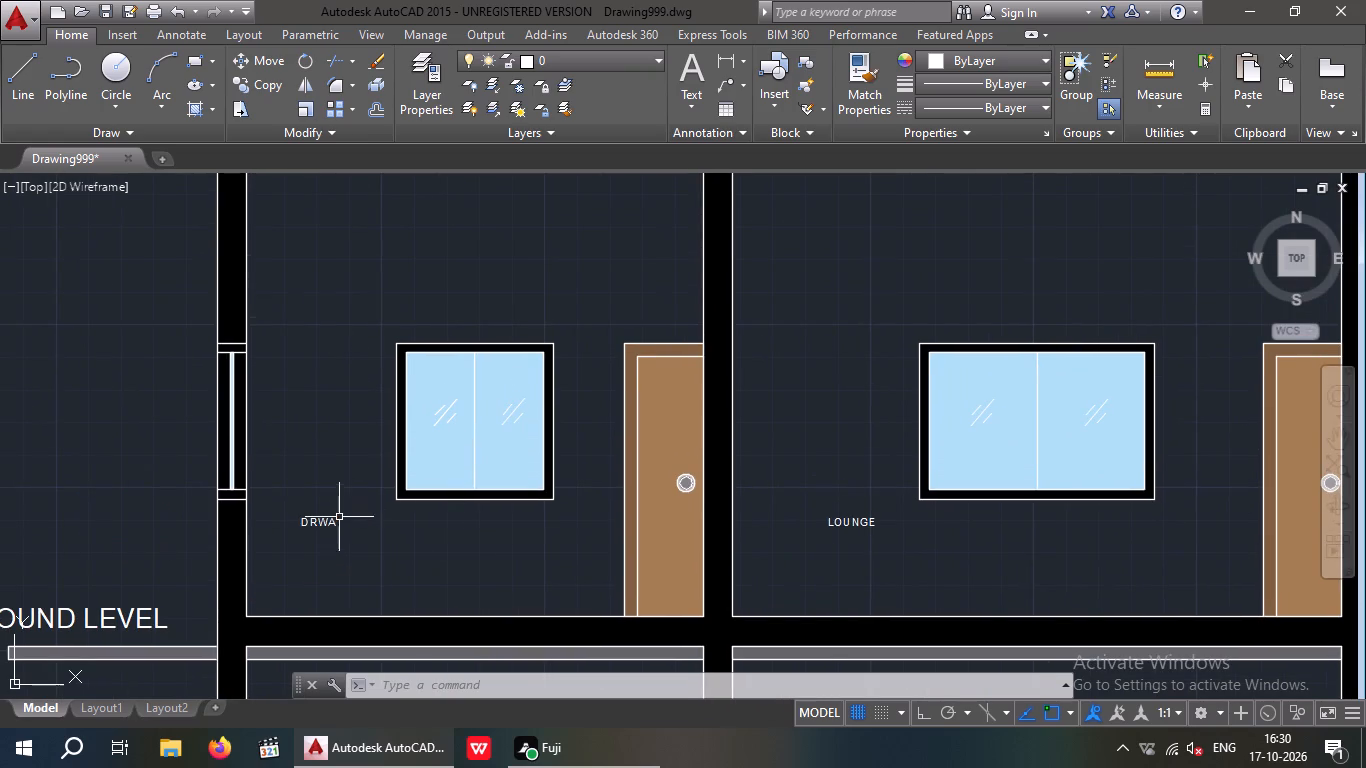
{"action": "double_click", "coordinate": [331, 522]}
{"action": "left_click", "coordinate": [354, 527]}
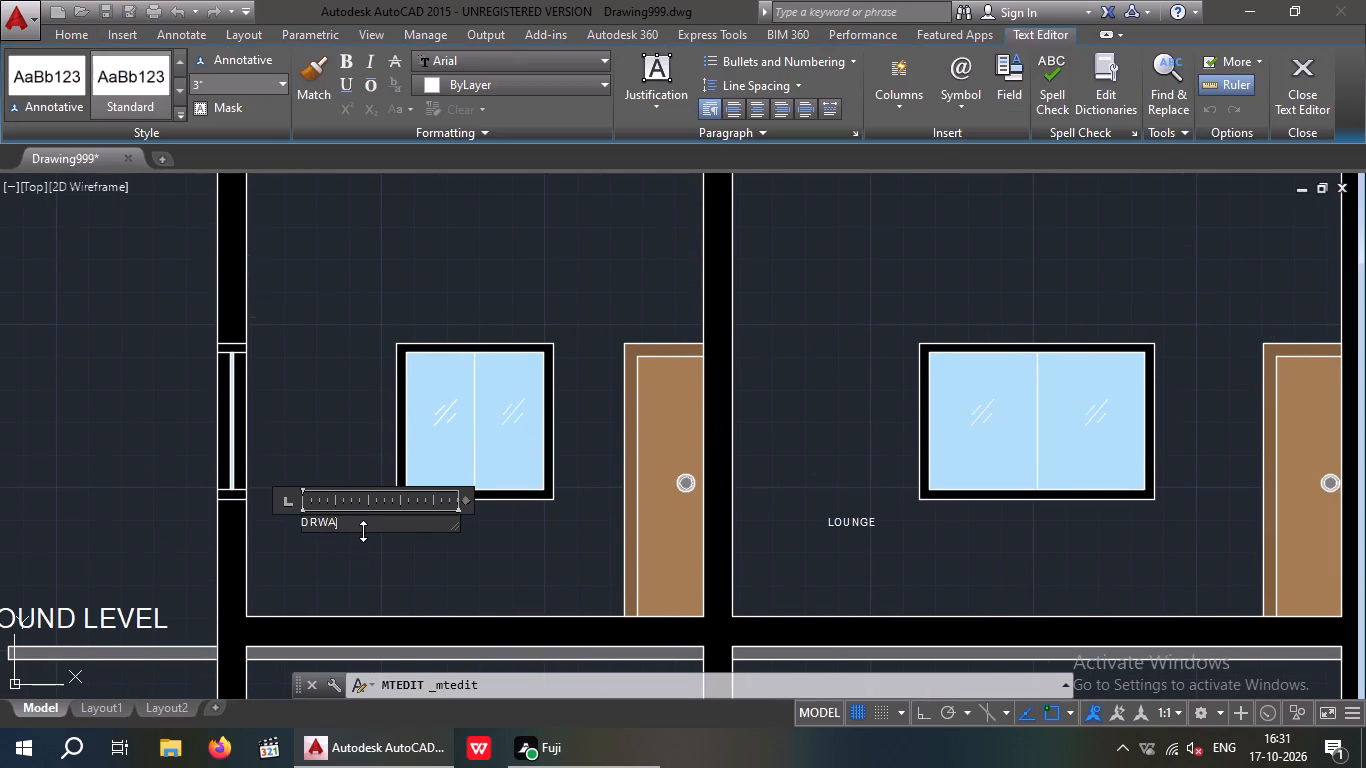
{"action": "scroll", "coordinate": [365, 534], "scroll_direction": "up", "scroll_amount": 2}
{"action": "middle_click_drag", "start_coordinate": [382, 532], "coordinate": [447, 526]}
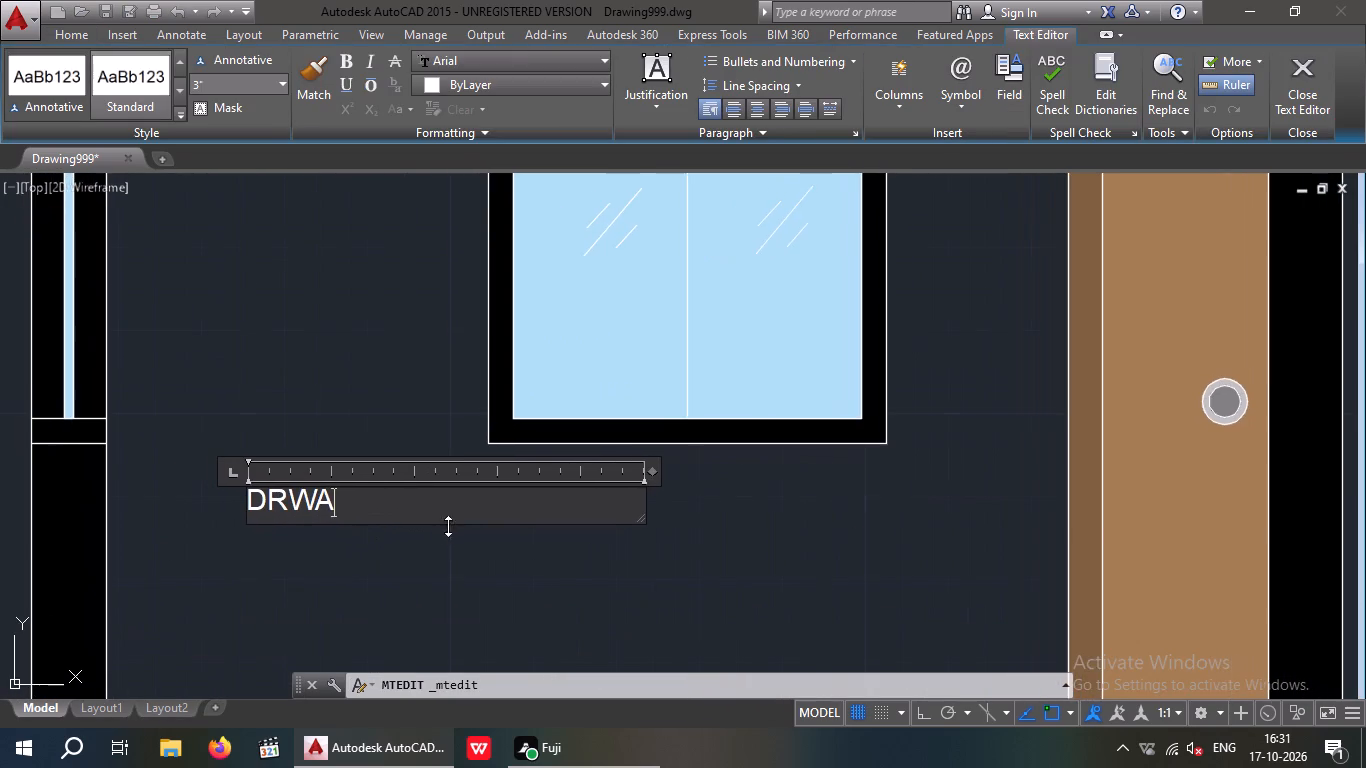
{"action": "scroll", "coordinate": [408, 531], "scroll_direction": "up", "scroll_amount": 1}
{"action": "key", "text": "BackSpace"}
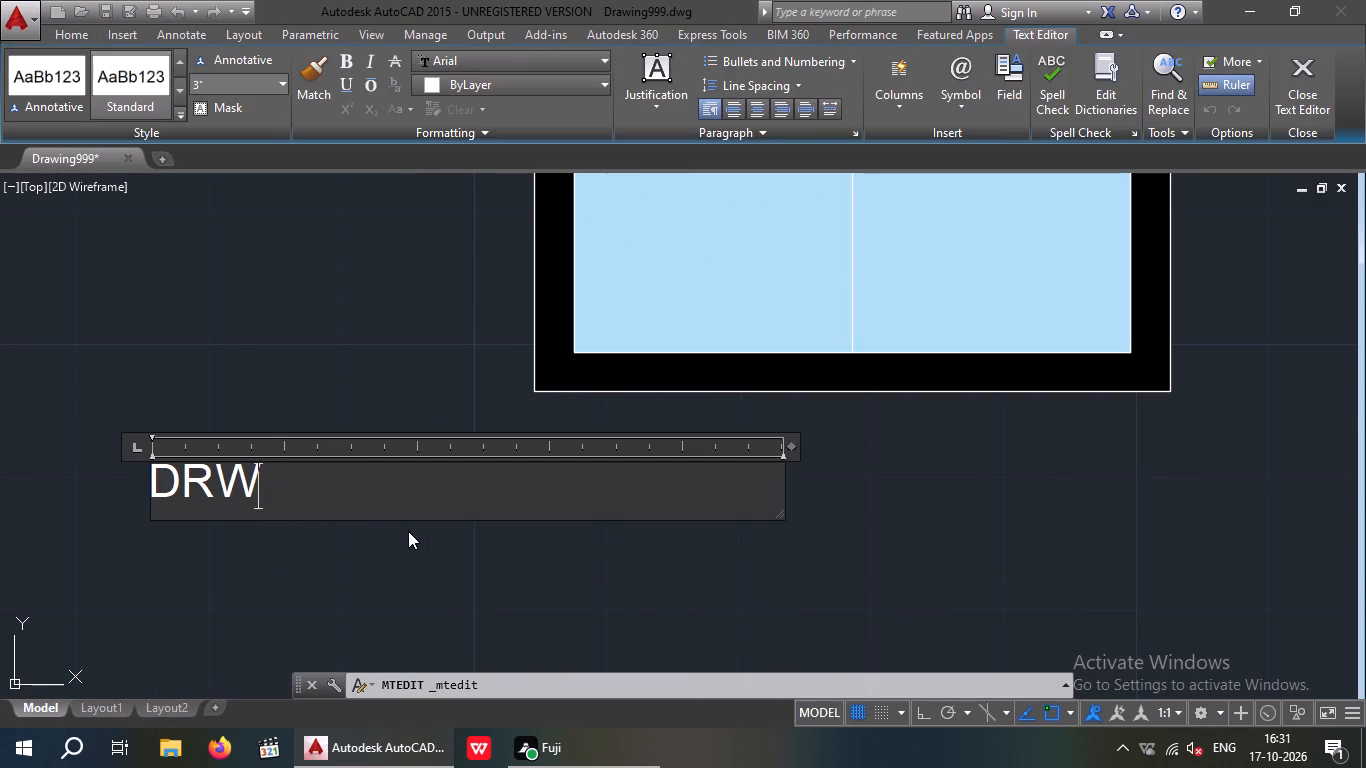
{"action": "key", "text": "BackSpace"}
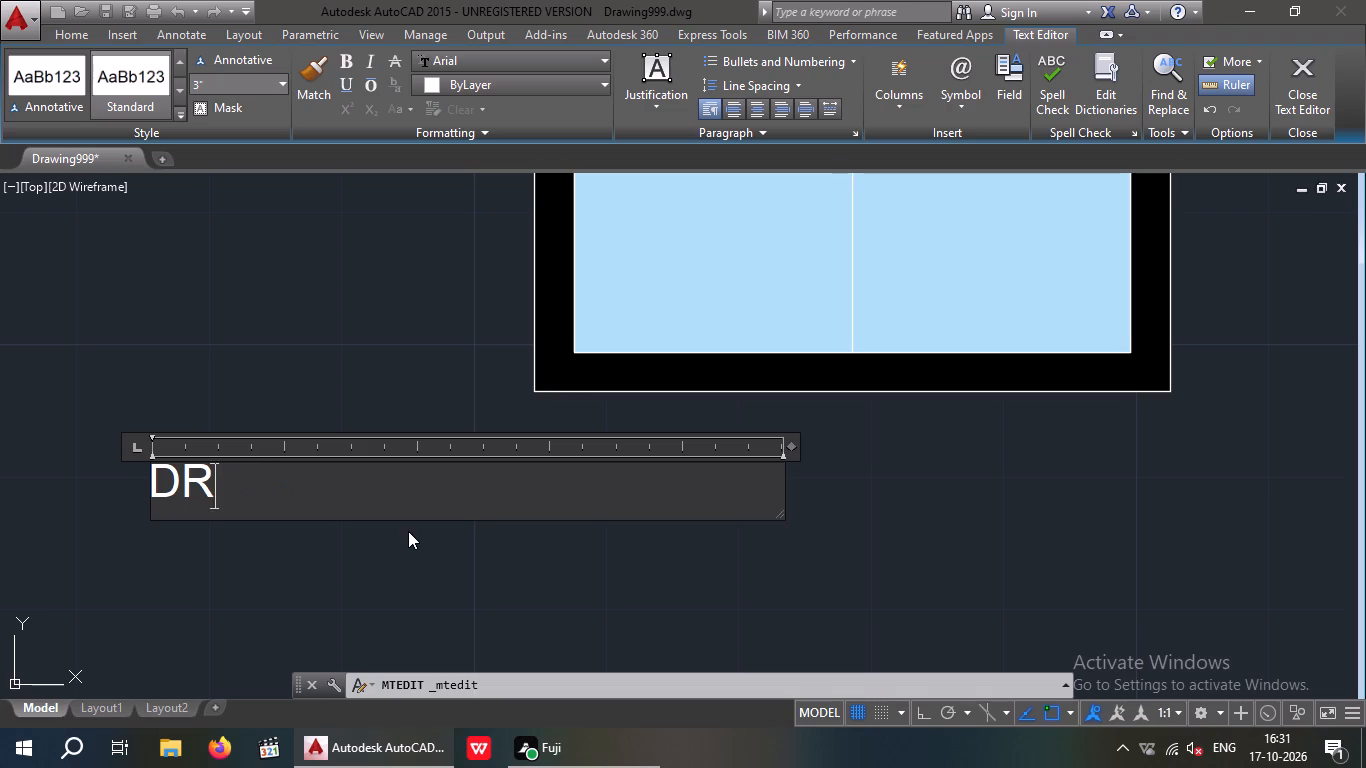
{"action": "key", "text": "BackSpace"}
{"action": "type", "text": "RAWING"}
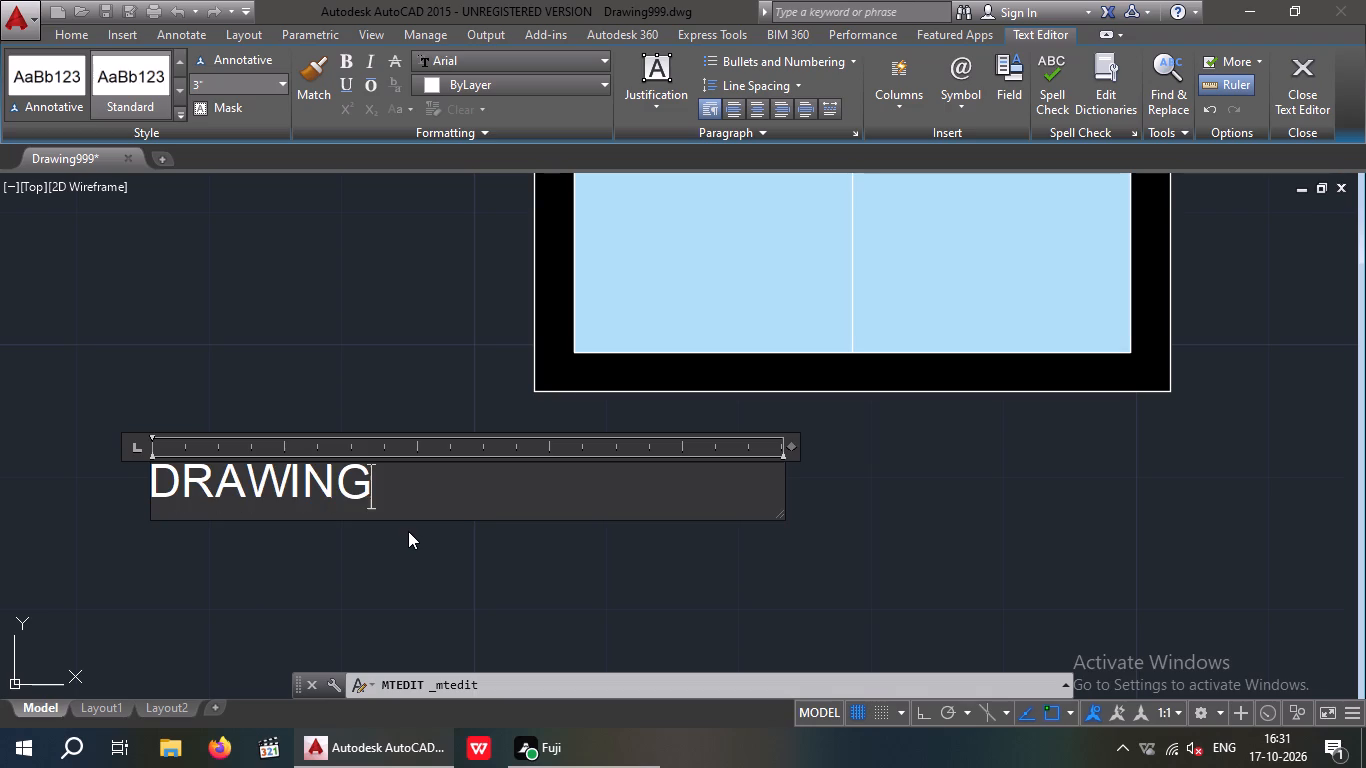
{"action": "key", "text": "space"}
{"action": "type", "text": "ROOM"}
{"action": "key", "text": "Return"}
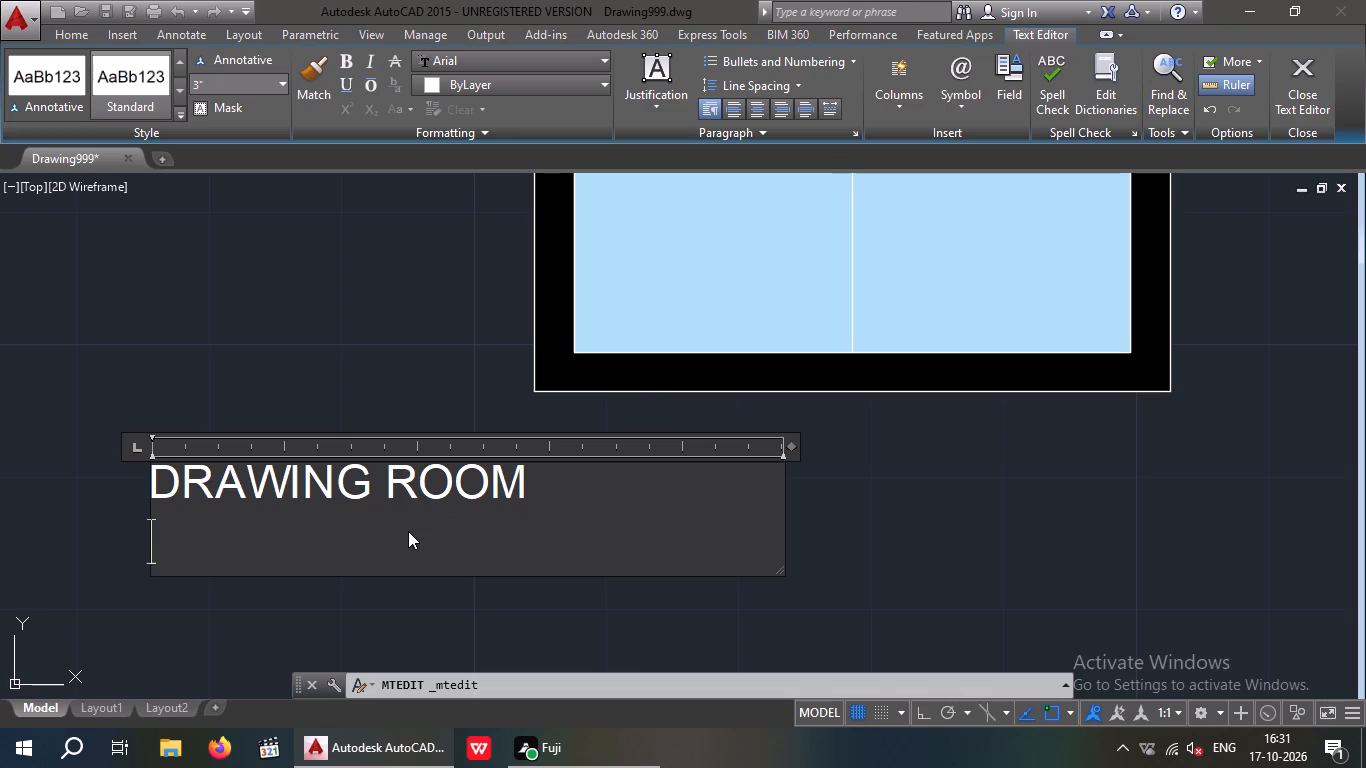
{"action": "left_click", "coordinate": [841, 567]}
Measure the drawing room's clear width along the floor between its inner wall faces, using a temporary linear dimension.
{"action": "scroll", "coordinate": [860, 528], "scroll_direction": "down", "scroll_amount": 3}
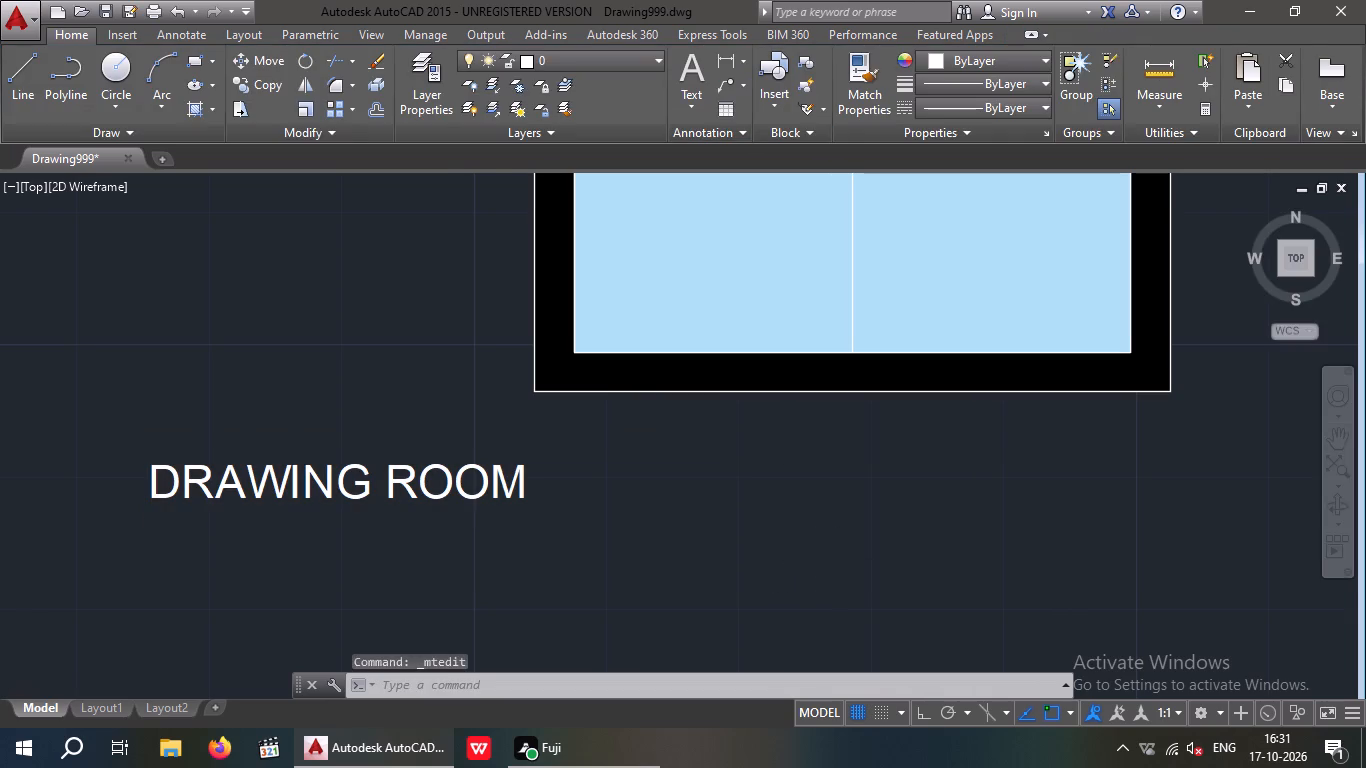
{"action": "left_click", "coordinate": [720, 61]}
{"action": "scroll", "coordinate": [708, 81], "scroll_direction": "down", "scroll_amount": 2}
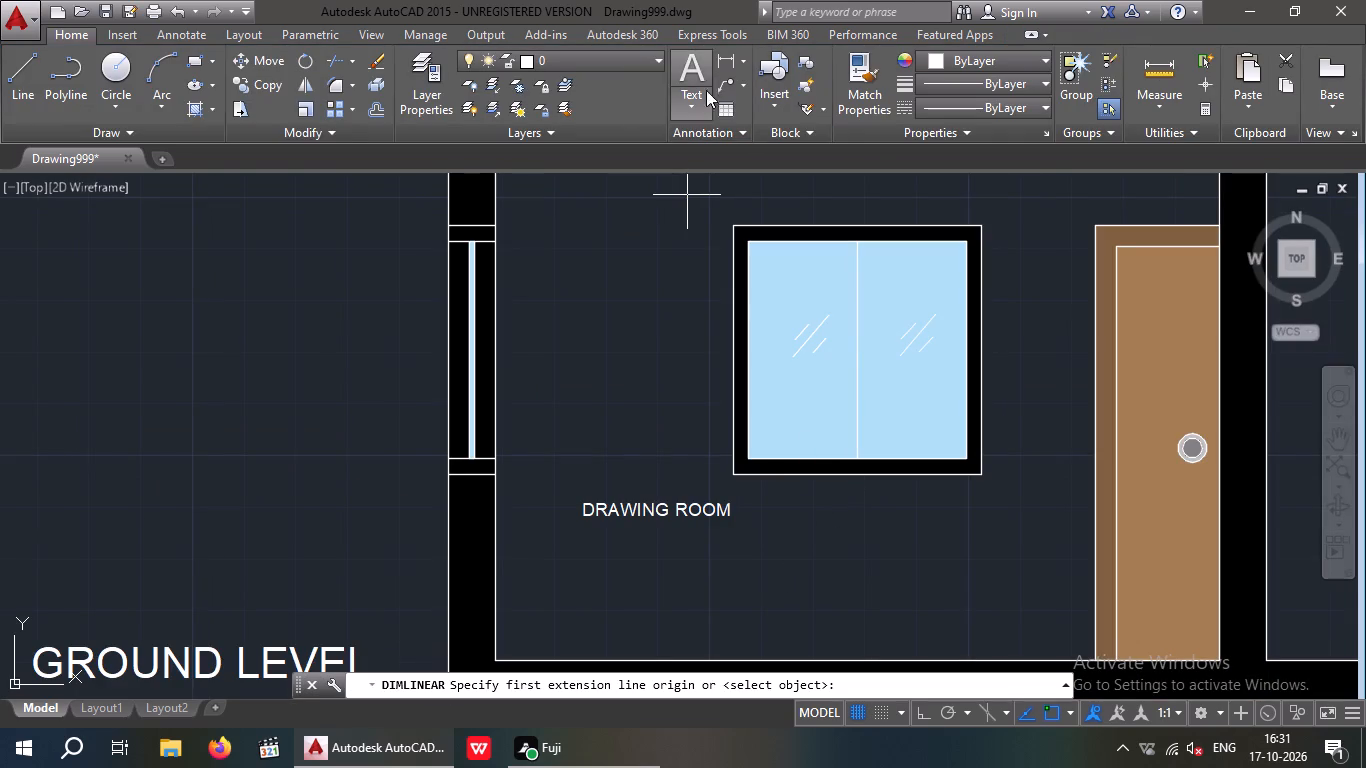
{"action": "scroll", "coordinate": [635, 535], "scroll_direction": "down", "scroll_amount": 1}
{"action": "middle_click_drag", "start_coordinate": [633, 532], "coordinate": [522, 386]}
{"action": "scroll", "coordinate": [443, 463], "scroll_direction": "up", "scroll_amount": 3}
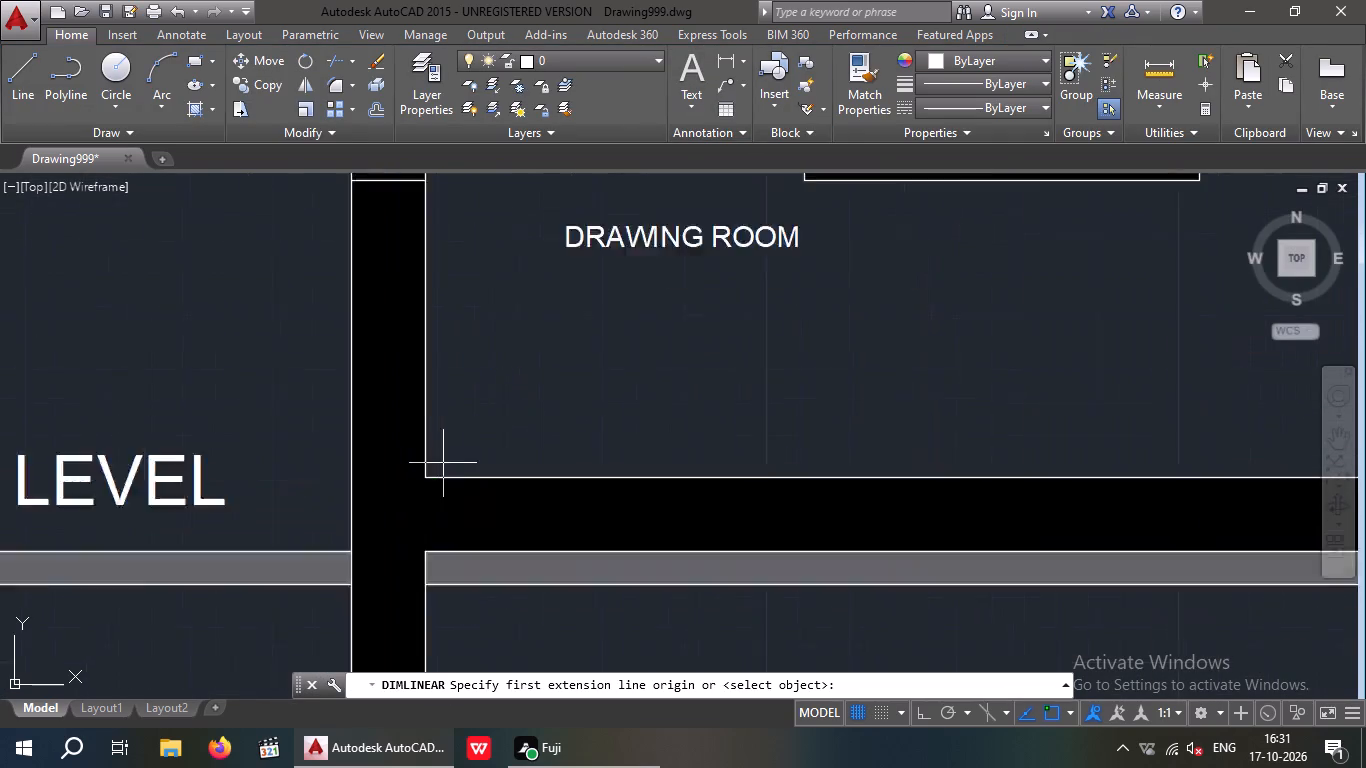
{"action": "left_click", "coordinate": [407, 487]}
{"action": "scroll", "coordinate": [577, 465], "scroll_direction": "down", "scroll_amount": 3}
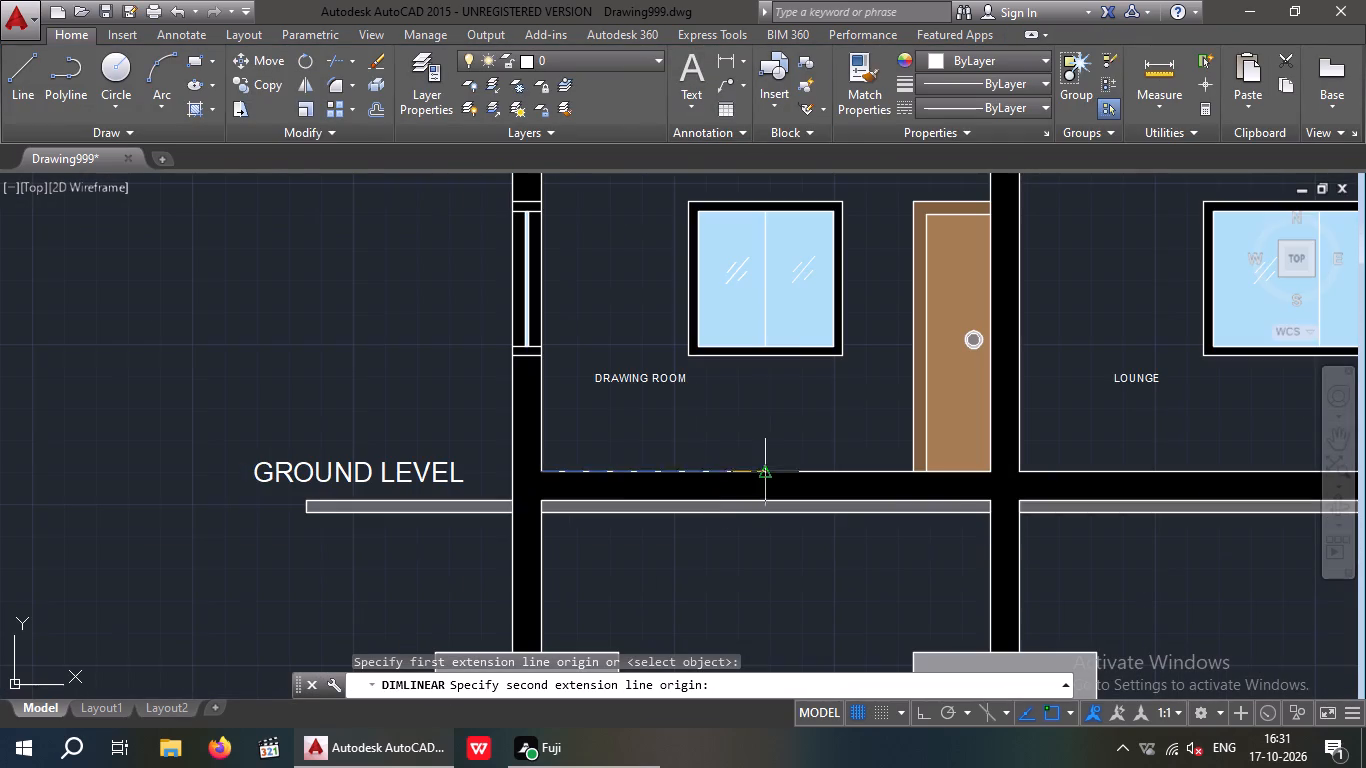
{"action": "scroll", "coordinate": [1000, 477], "scroll_direction": "up", "scroll_amount": 2}
{"action": "left_click_drag", "start_coordinate": [975, 467], "coordinate": [958, 466]}
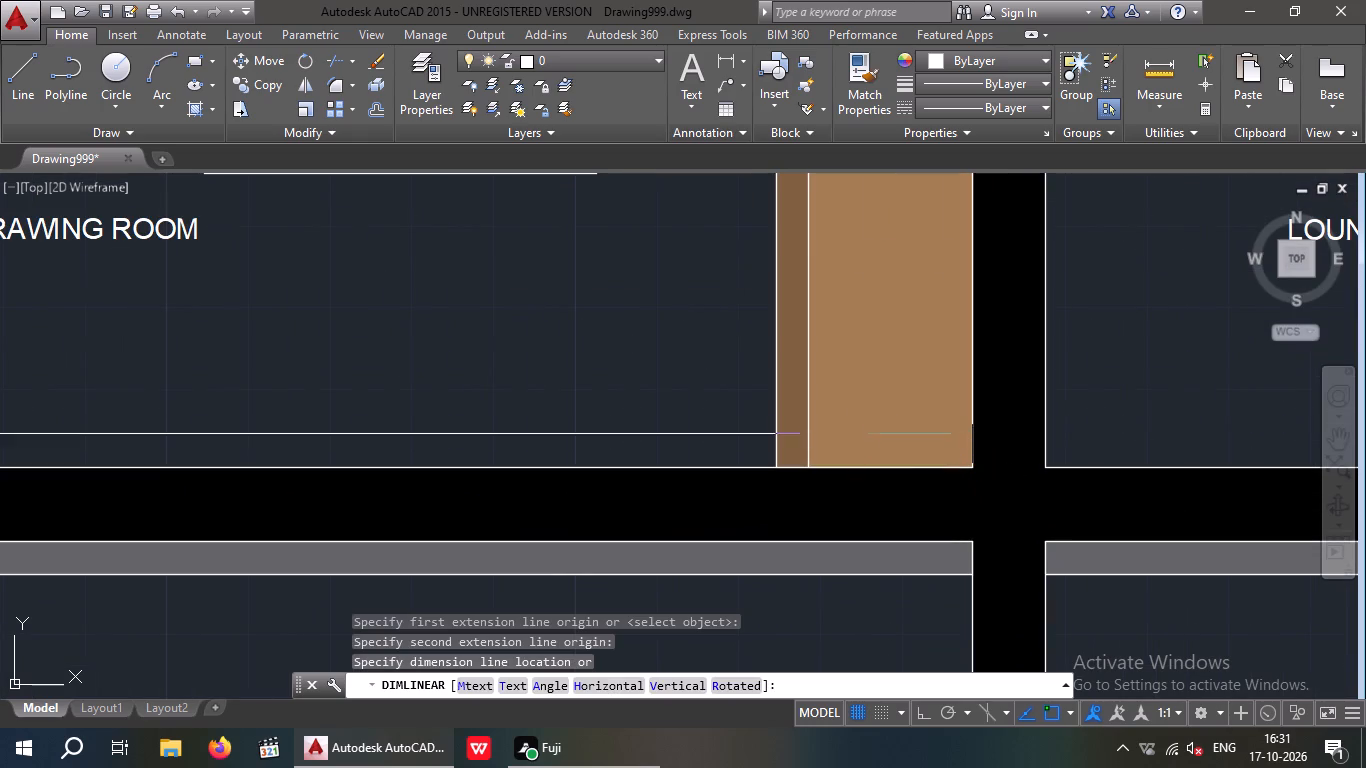
{"action": "key", "text": "Escape"}
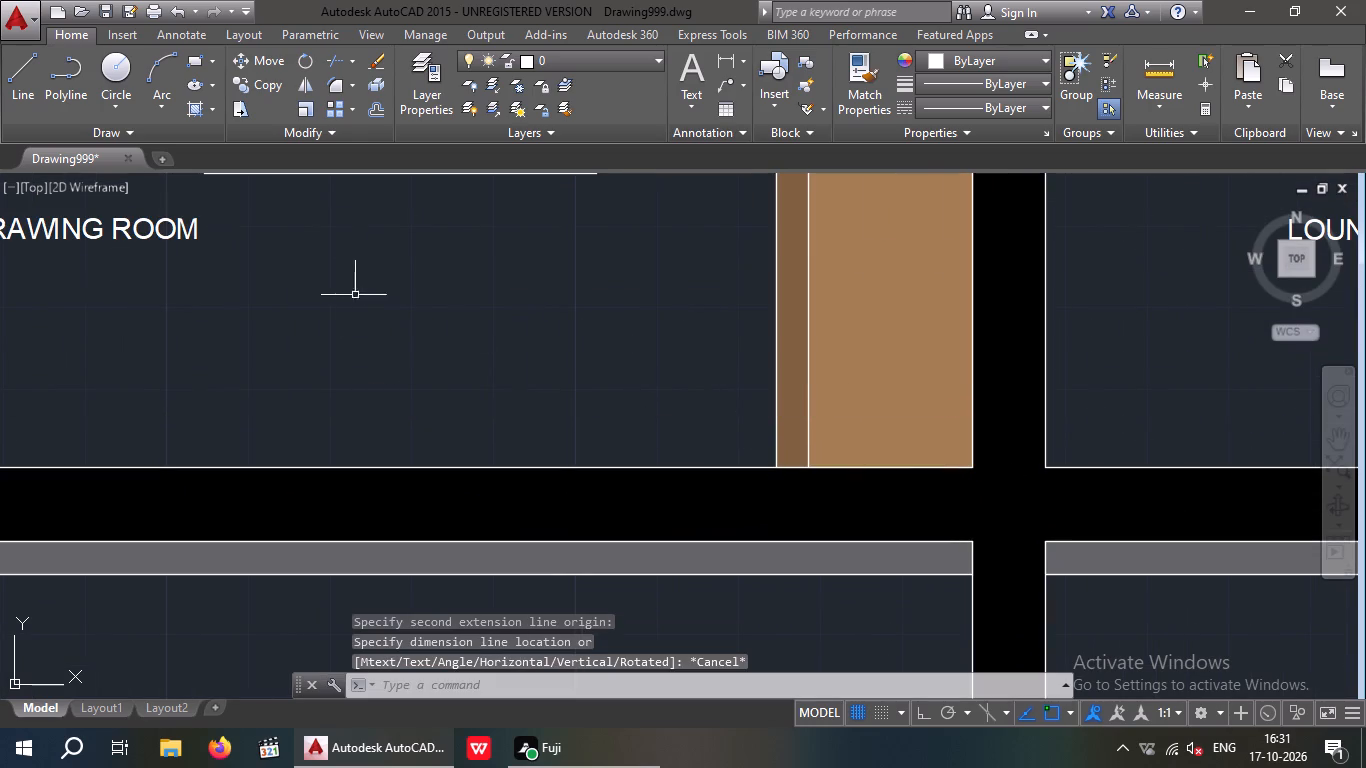
Add the room size 11'8"X12' as a second line under DRAWING ROOM, indented with five spaces to sit roughly centred.
{"action": "middle_click_drag", "start_coordinate": [380, 310], "coordinate": [625, 364]}
{"action": "double_click", "coordinate": [395, 291]}
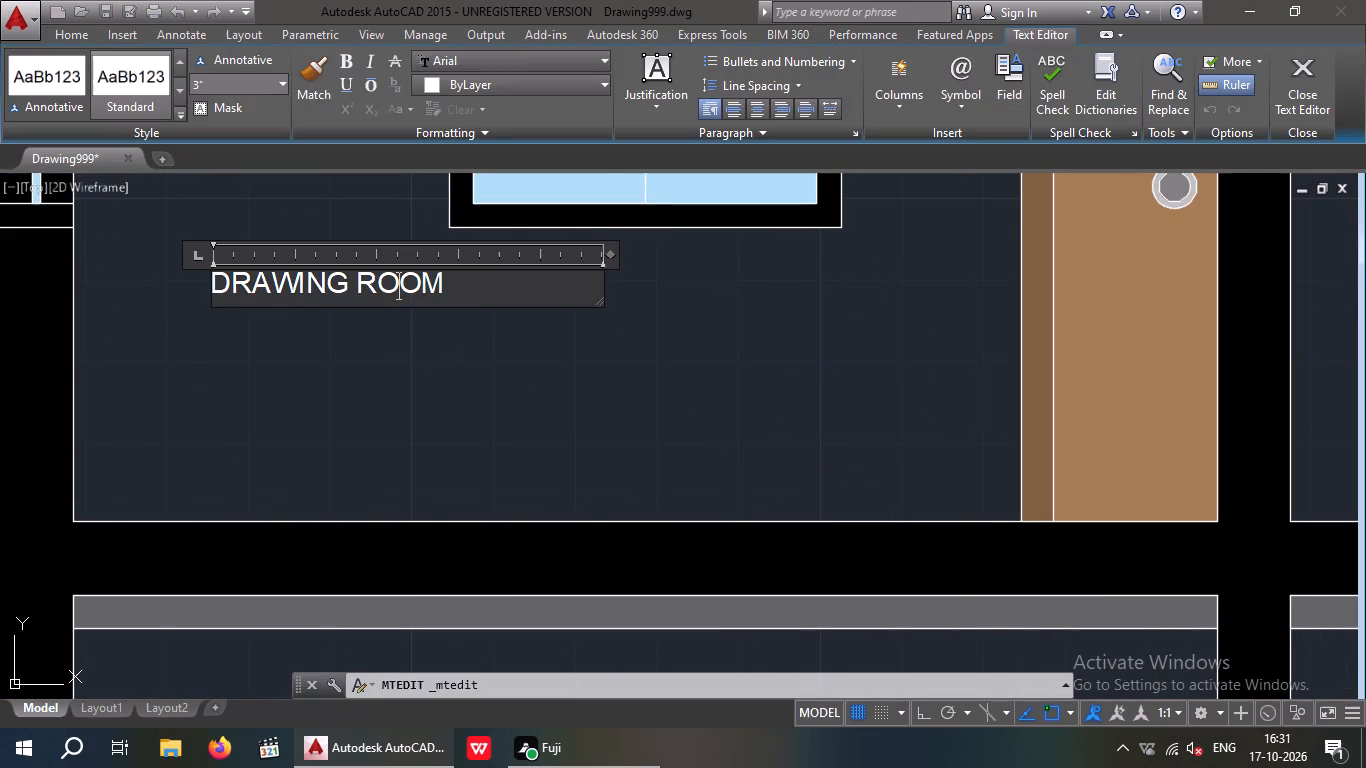
{"action": "left_click", "coordinate": [474, 295]}
{"action": "key", "text": "BackSpace"}
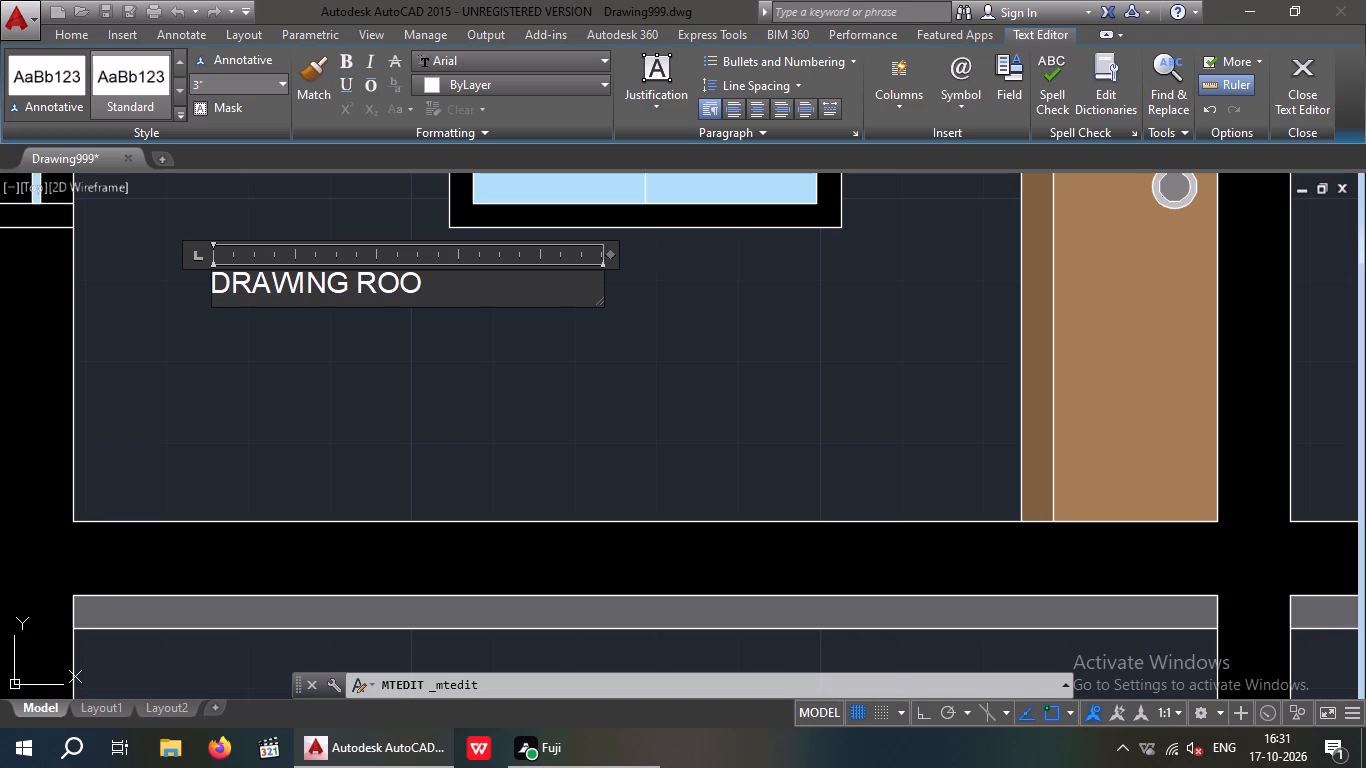
{"action": "key", "text": "m"}
{"action": "key", "text": "Return"}
{"action": "type", "text": "11'8\""}
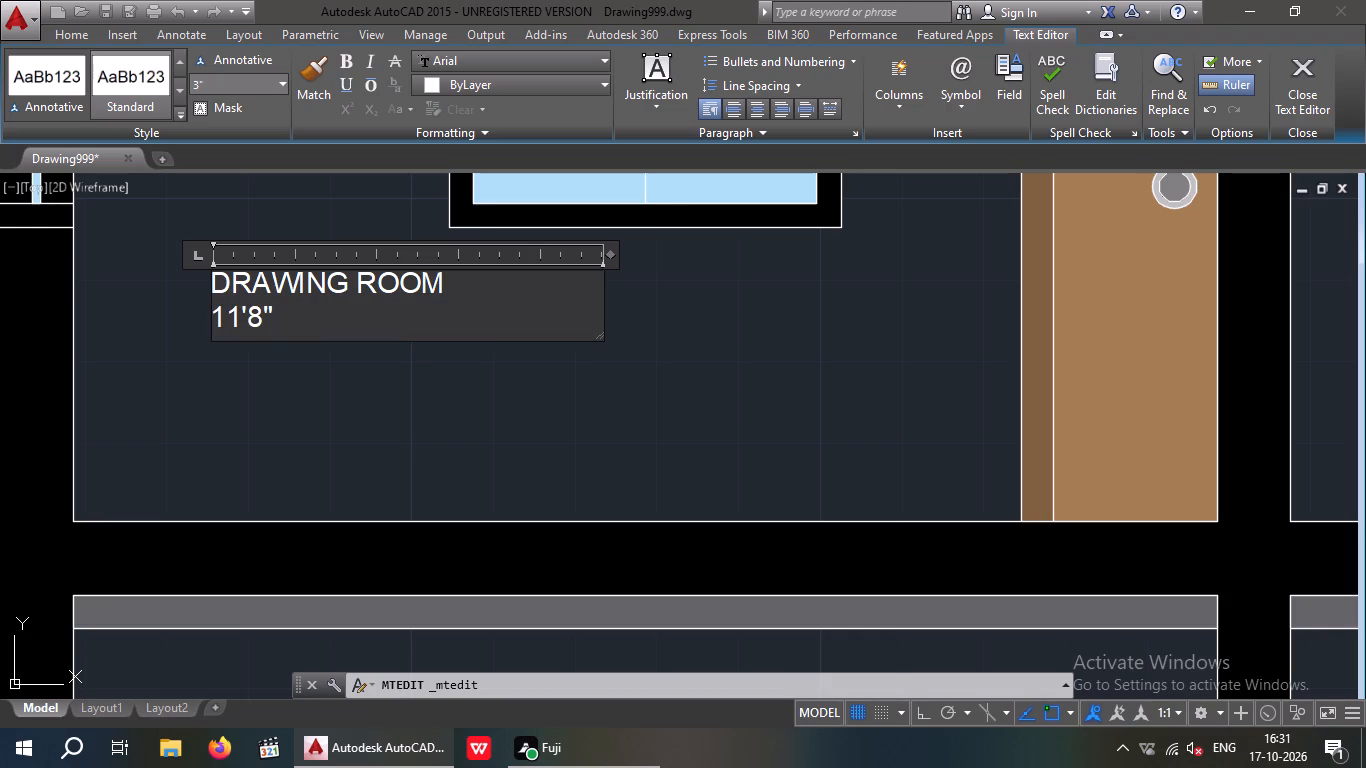
{"action": "key", "text": "x"}
{"action": "type", "text": "12'"}
{"action": "key", "text": "Left"}
{"action": "key", "text": "Left"}
{"action": "key", "text": "Left"}
{"action": "key", "text": "Left"}
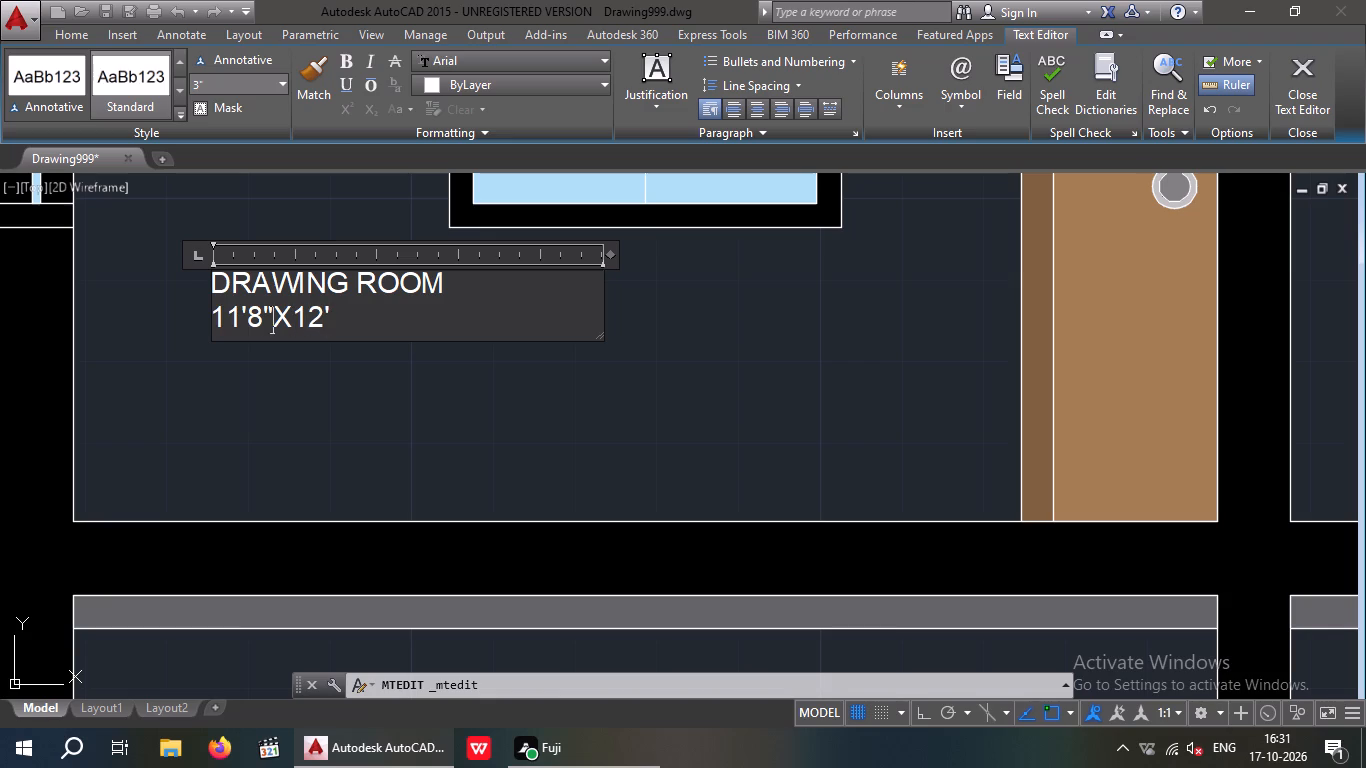
{"action": "key", "text": "Left"}
{"action": "key", "text": "Left"}
{"action": "key", "text": "Left"}
{"action": "key", "text": "Left"}
{"action": "key", "text": "Left"}
{"action": "key", "text": "space"}
{"action": "key", "text": "space"}
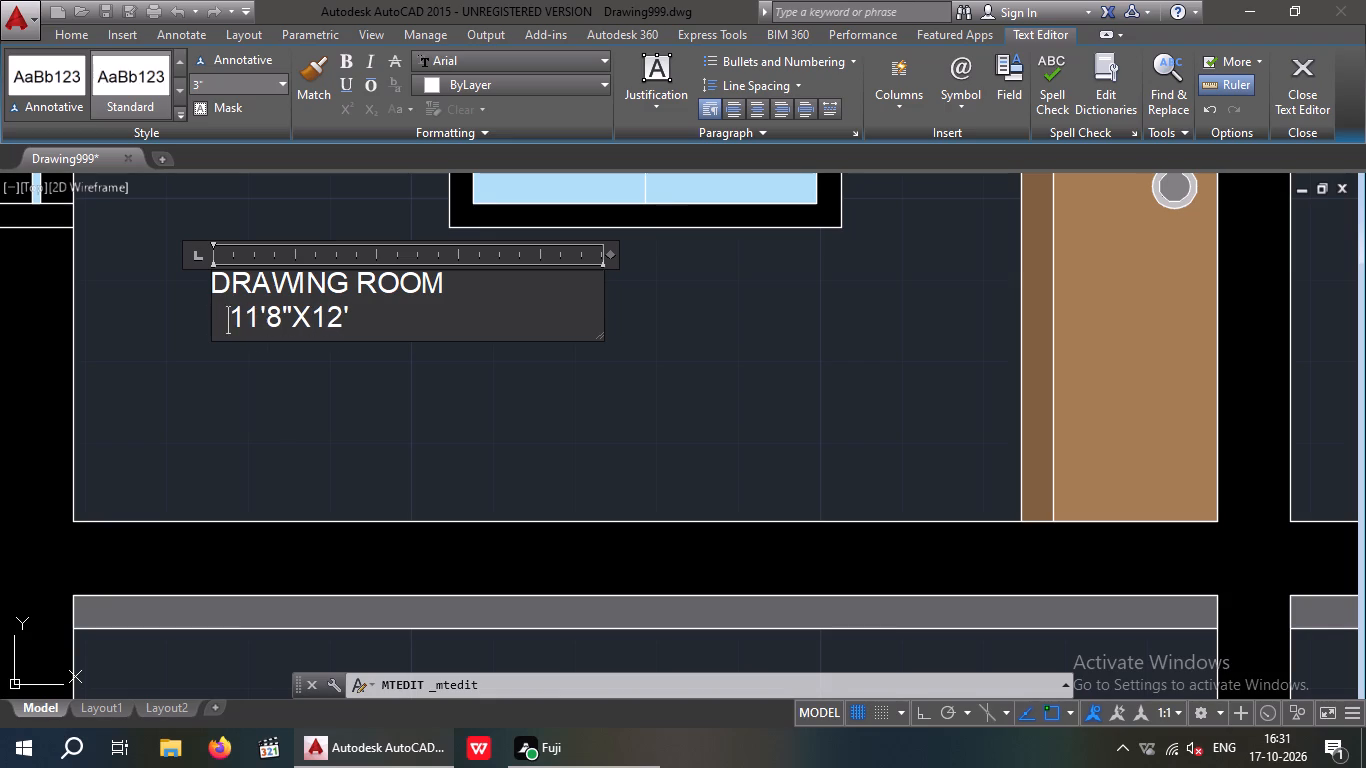
{"action": "key", "text": "space"}
{"action": "key", "text": "space"}
{"action": "key", "text": "space"}
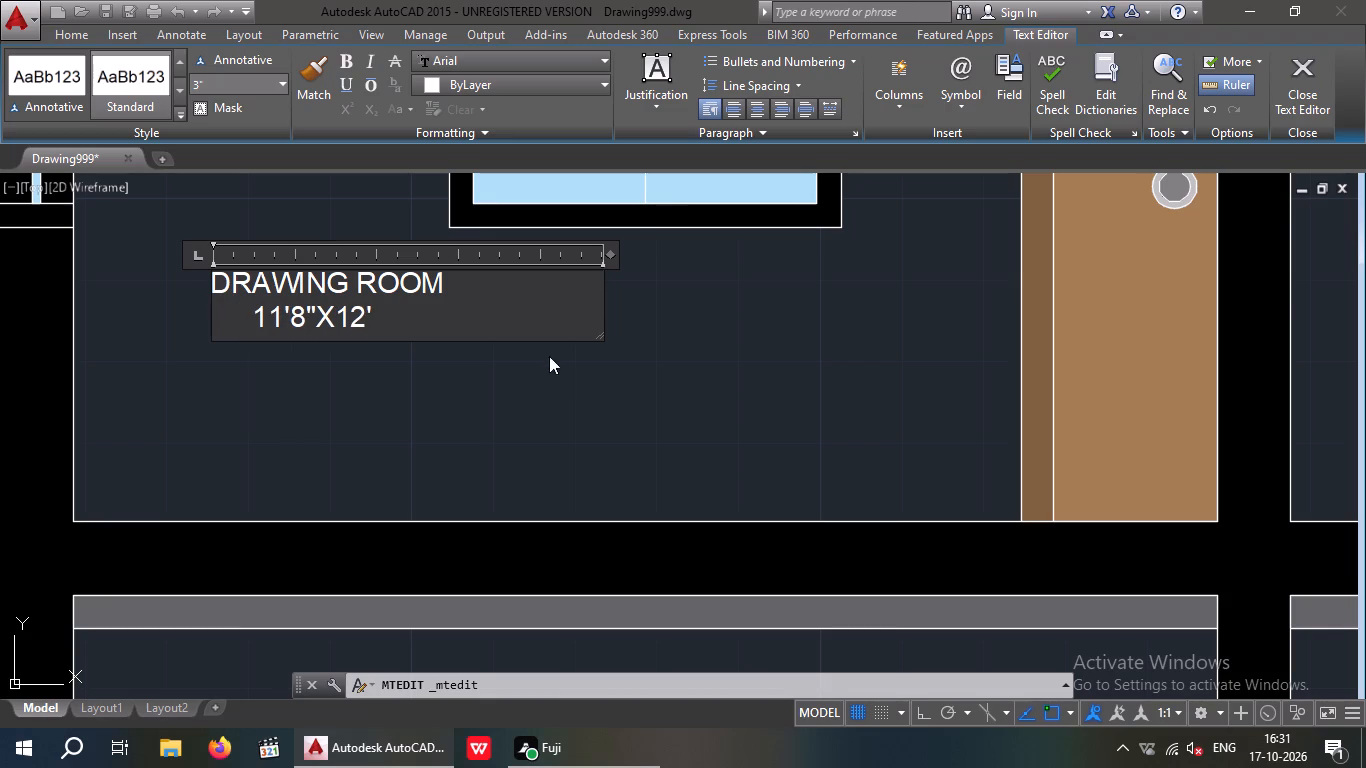
{"action": "left_click", "coordinate": [538, 374]}
Move the two-line DRAWING ROOM label across so it sits beneath the room's window.
{"action": "left_click_drag", "start_coordinate": [428, 358], "coordinate": [362, 346]}
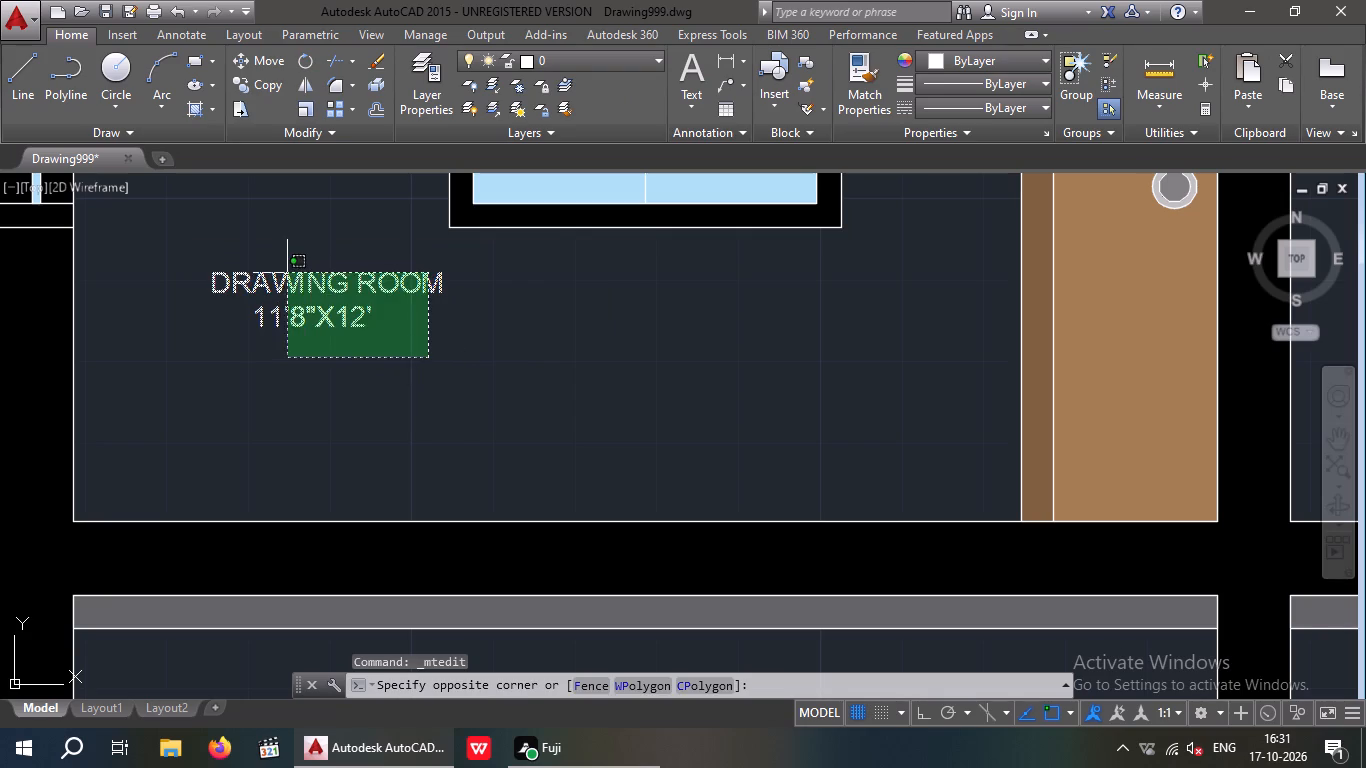
{"action": "left_click", "coordinate": [279, 261]}
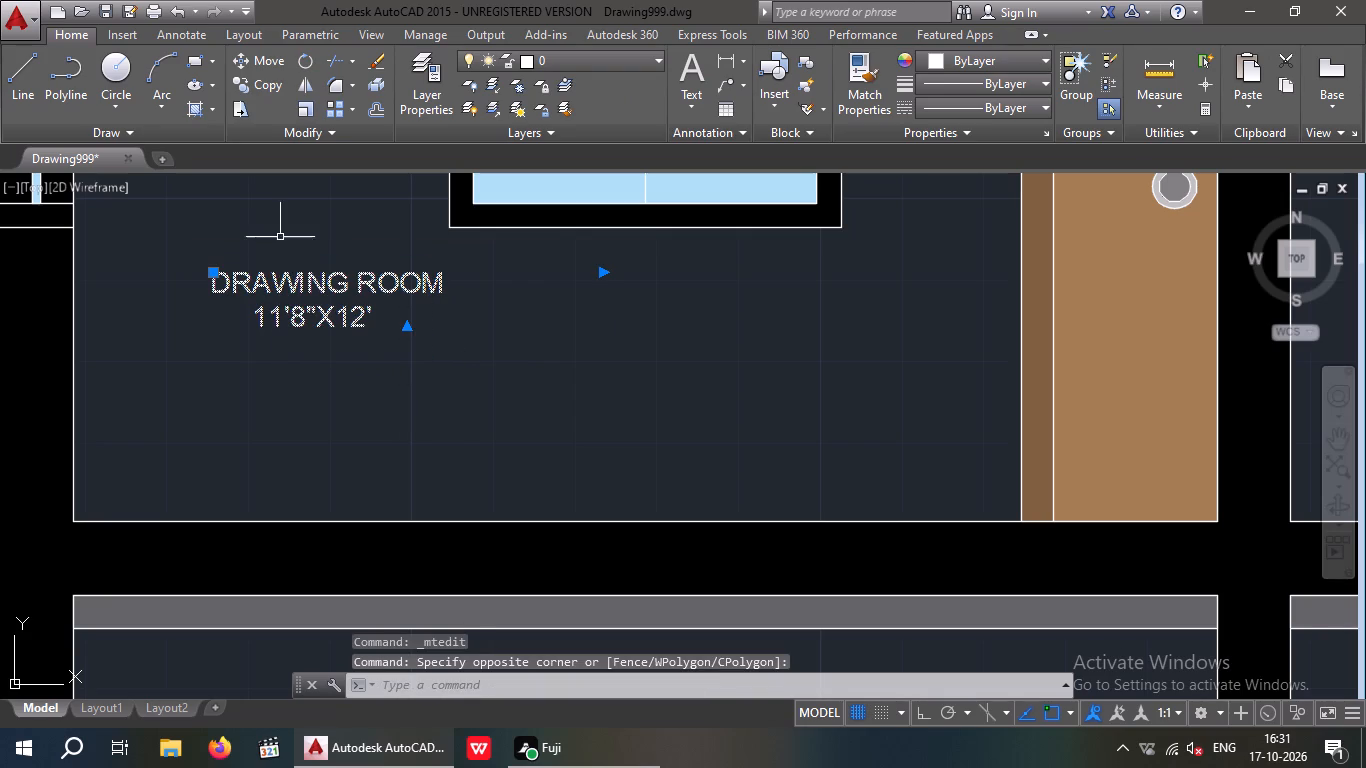
{"action": "left_click", "coordinate": [264, 64]}
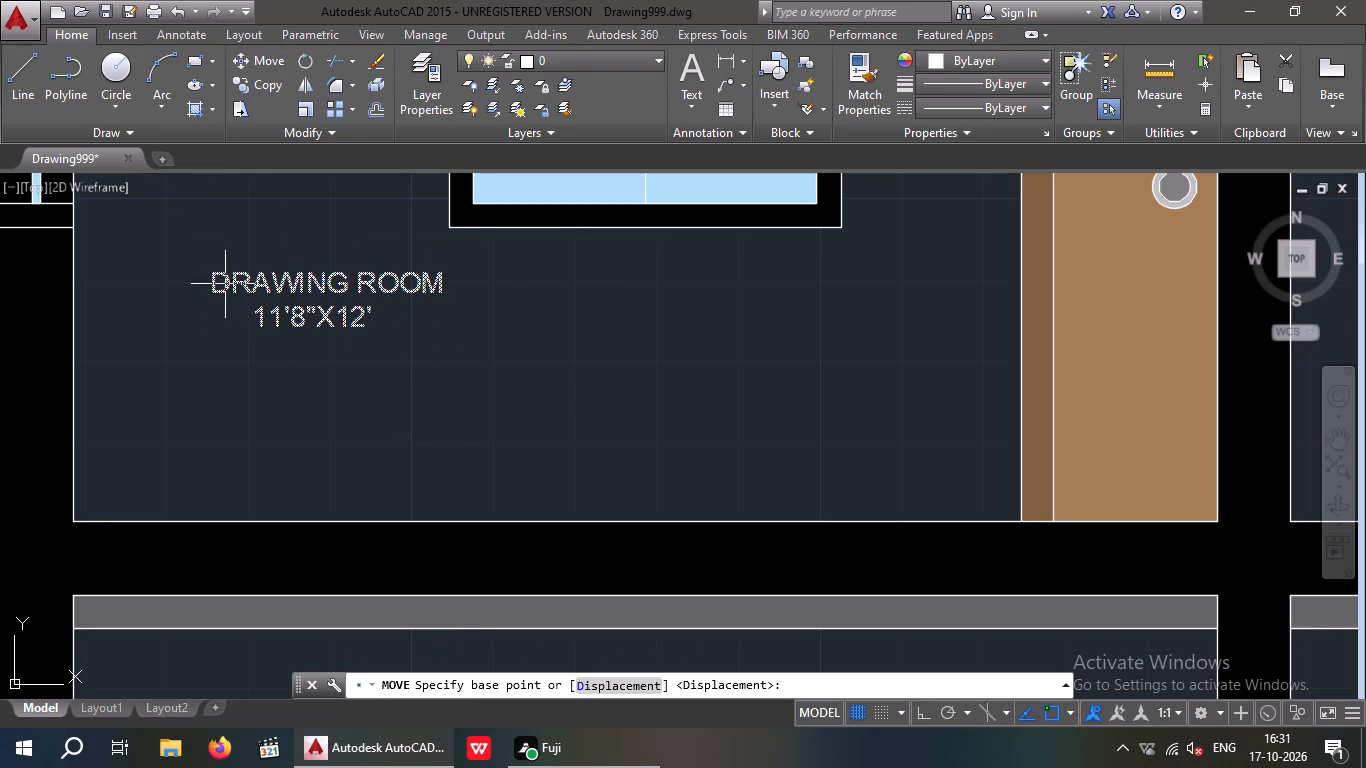
{"action": "left_click_drag", "start_coordinate": [224, 290], "coordinate": [234, 296]}
{"action": "left_click", "coordinate": [511, 332]}
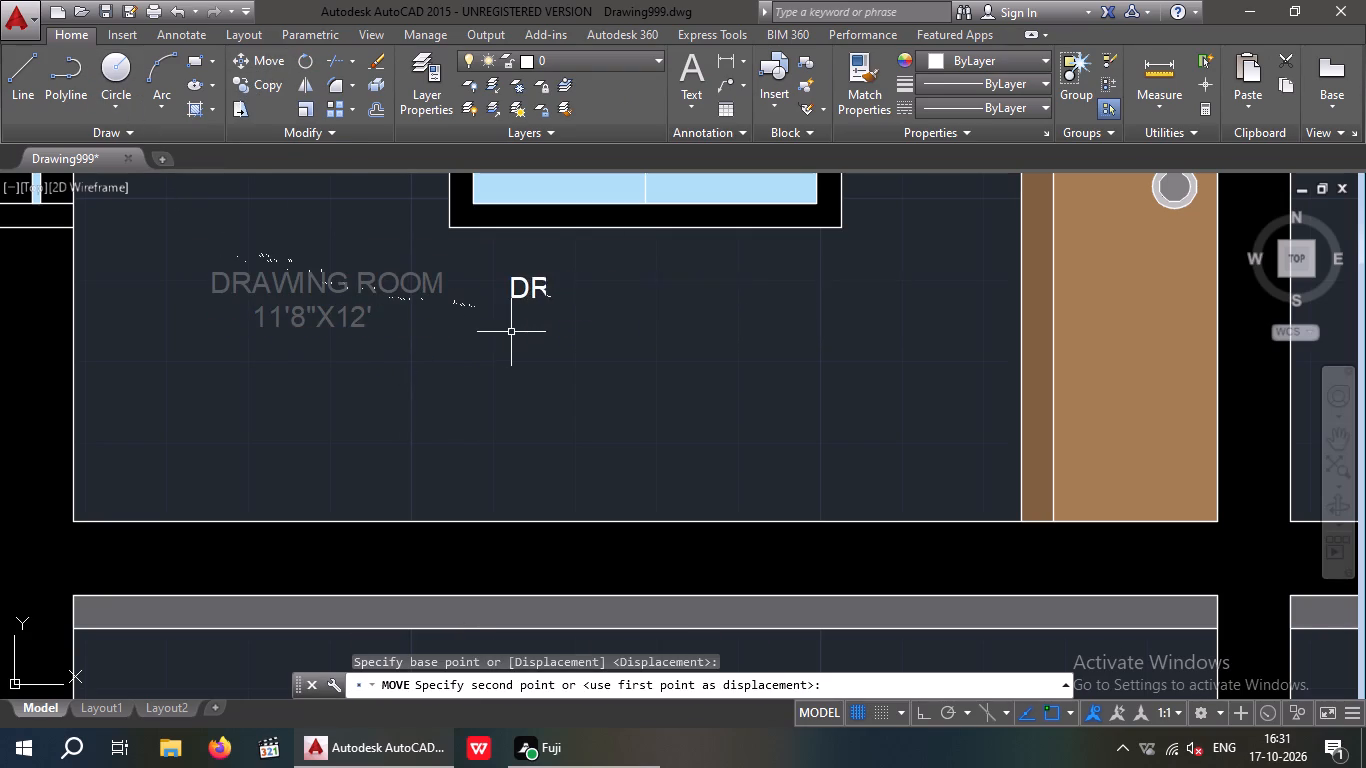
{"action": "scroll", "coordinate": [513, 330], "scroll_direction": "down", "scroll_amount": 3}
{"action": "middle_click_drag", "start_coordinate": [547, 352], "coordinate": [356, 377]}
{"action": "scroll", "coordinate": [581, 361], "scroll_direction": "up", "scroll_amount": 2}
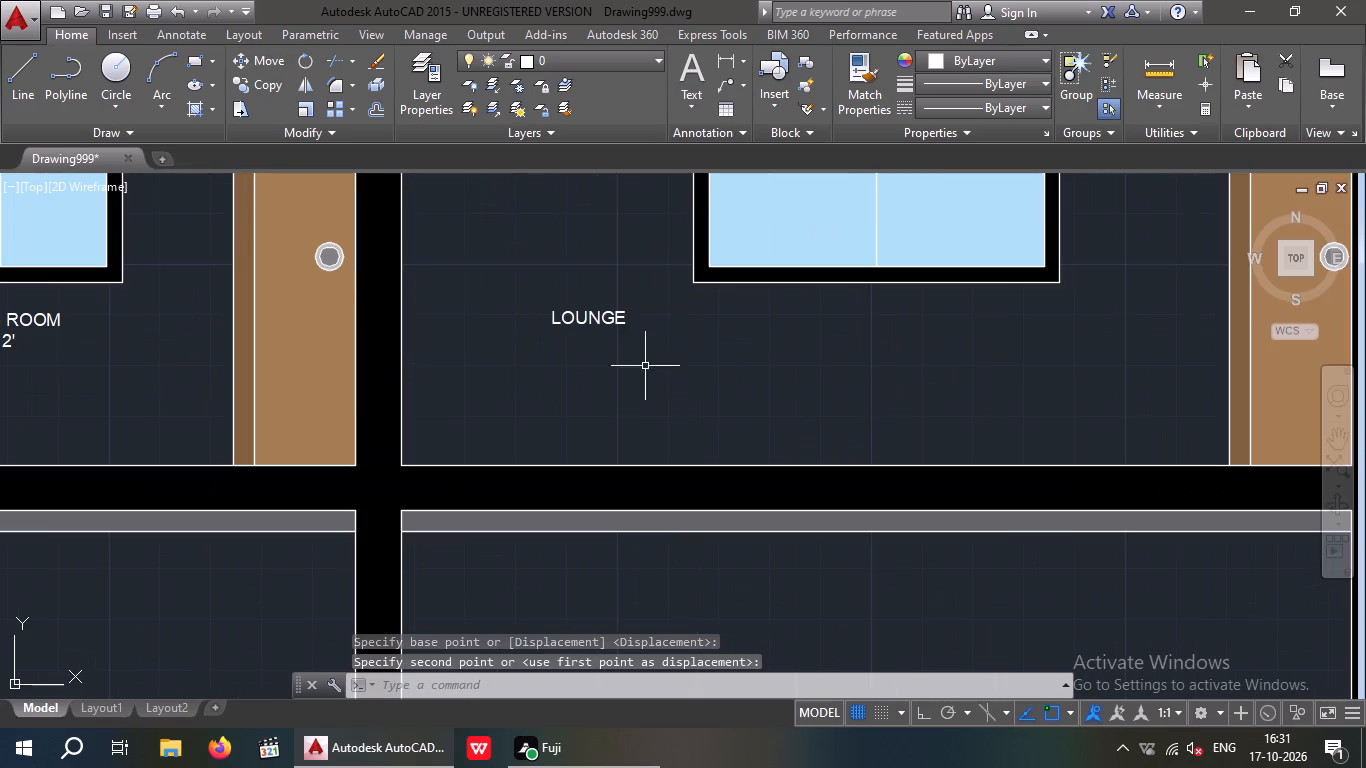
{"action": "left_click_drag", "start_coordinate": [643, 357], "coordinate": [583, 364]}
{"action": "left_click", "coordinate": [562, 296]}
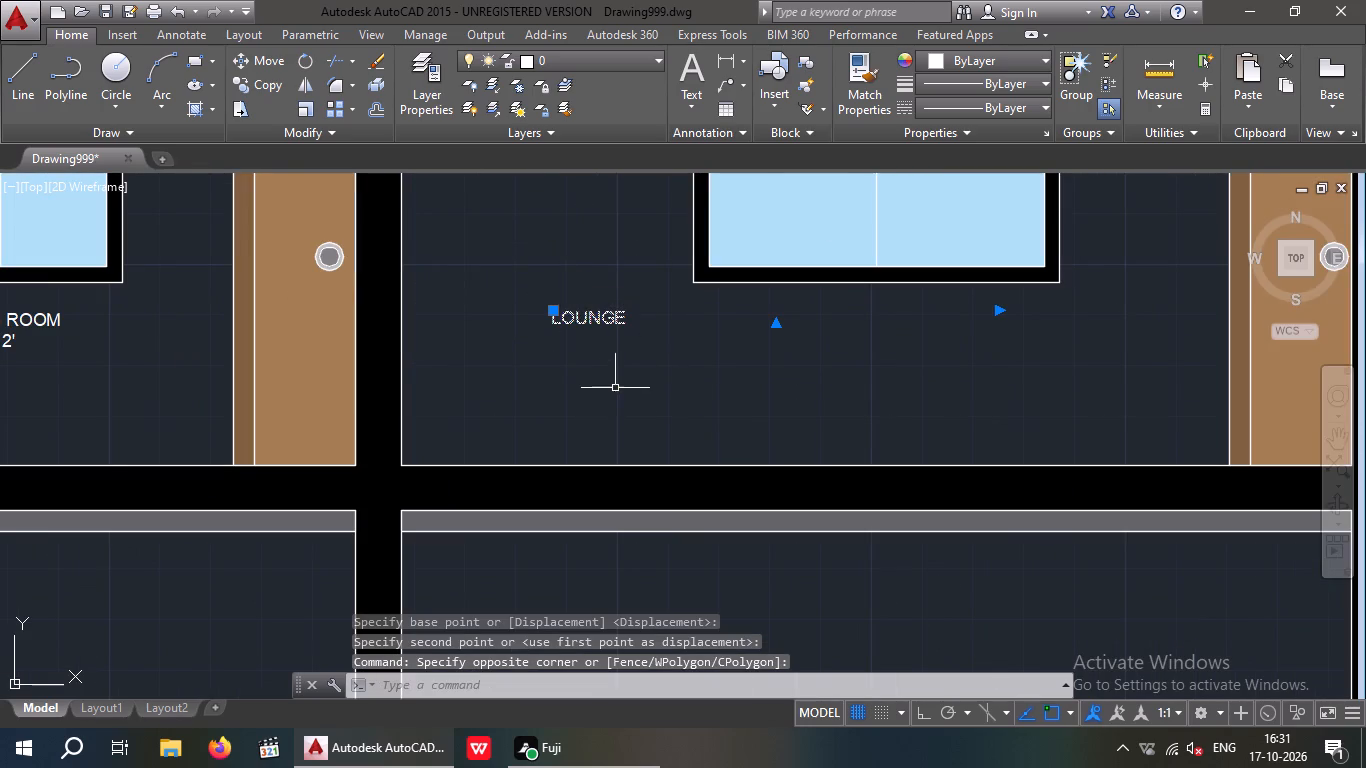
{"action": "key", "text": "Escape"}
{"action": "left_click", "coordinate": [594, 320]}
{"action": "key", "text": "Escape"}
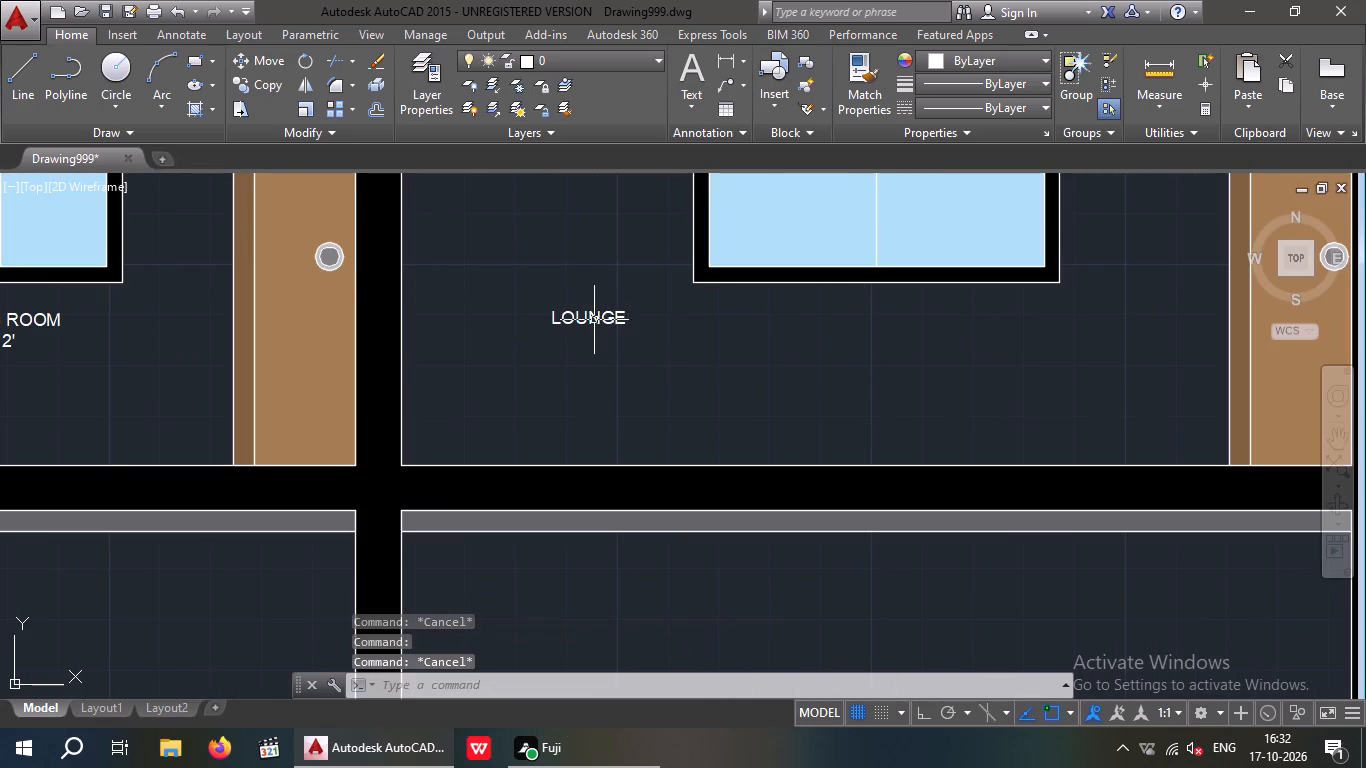
Measure the lounge's clear width along the floor between its inner wall faces, using a temporary linear dimension.
{"action": "left_click", "coordinate": [728, 64]}
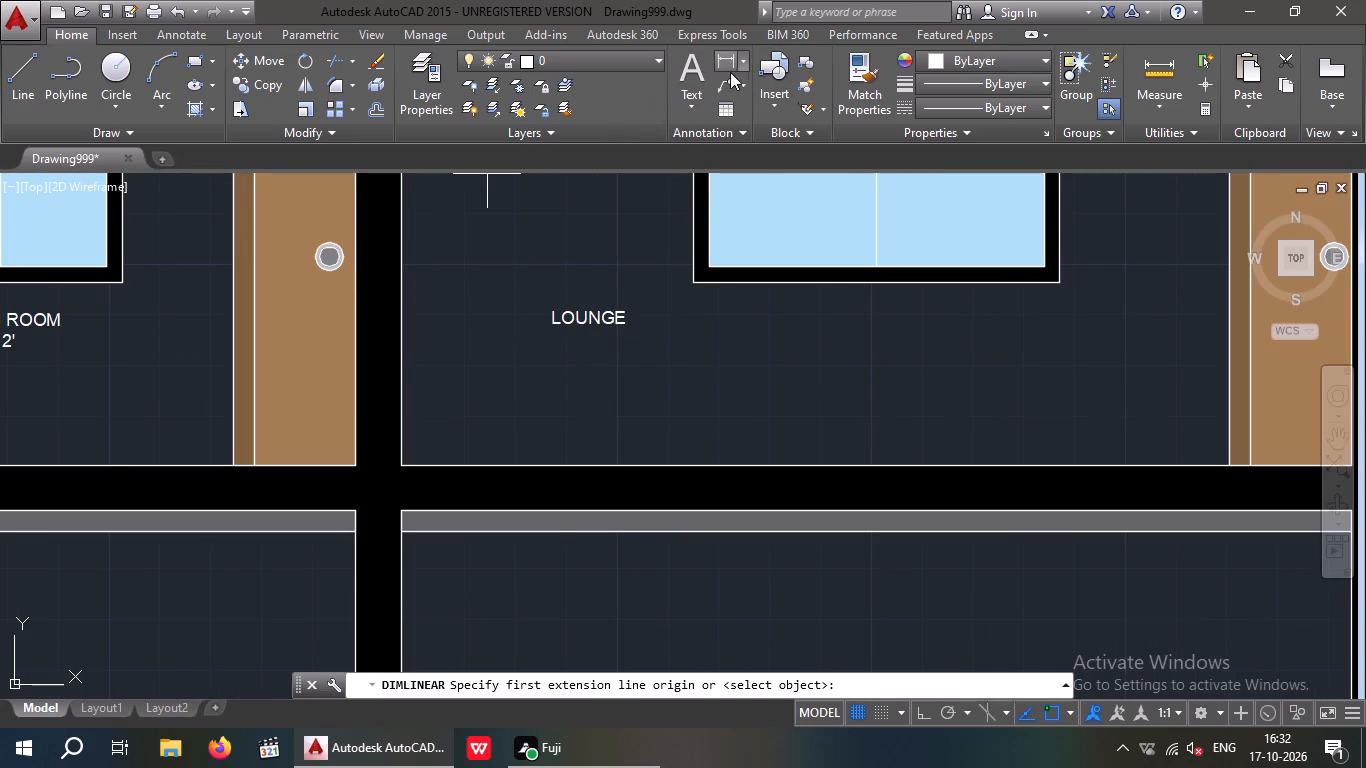
{"action": "left_click_drag", "start_coordinate": [402, 467], "coordinate": [415, 471]}
{"action": "scroll", "coordinate": [604, 466], "scroll_direction": "down", "scroll_amount": 3}
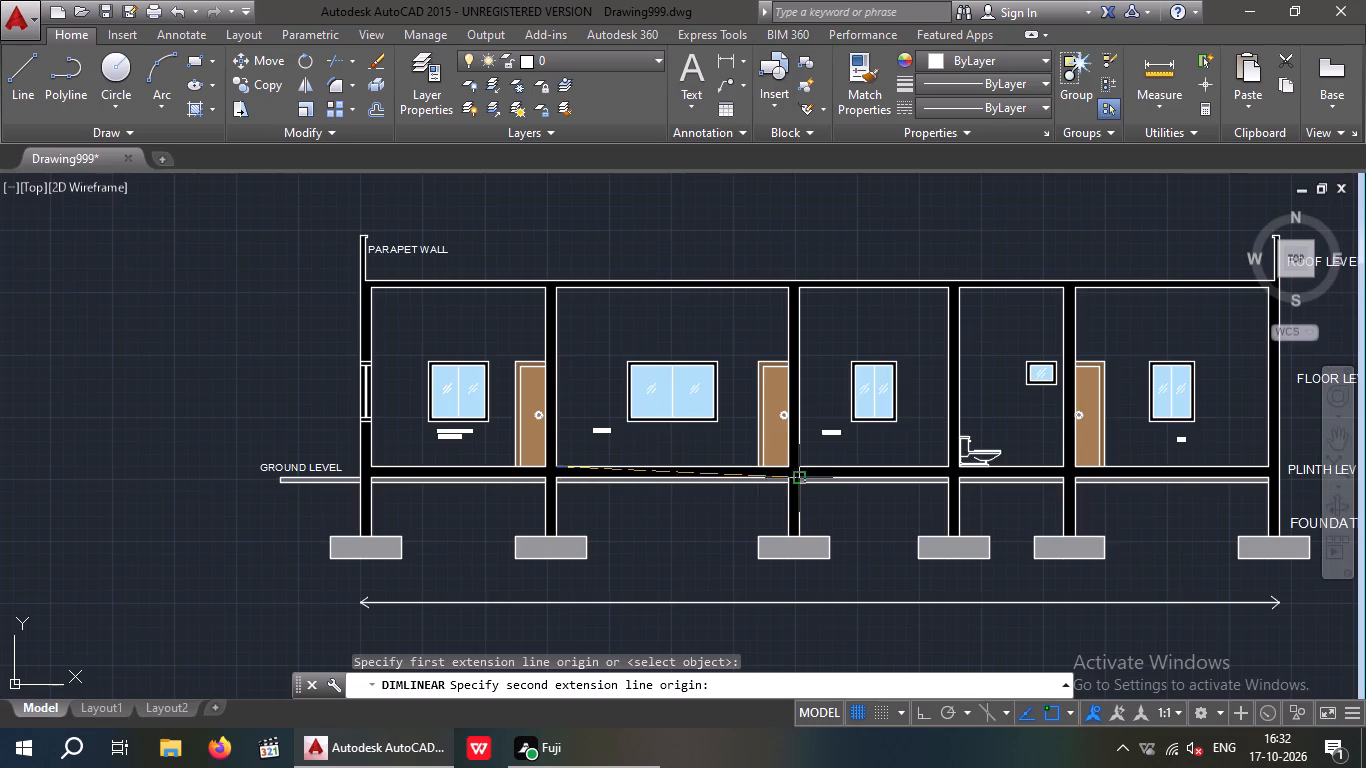
{"action": "scroll", "coordinate": [794, 467], "scroll_direction": "up", "scroll_amount": 3}
{"action": "left_click", "coordinate": [762, 469]}
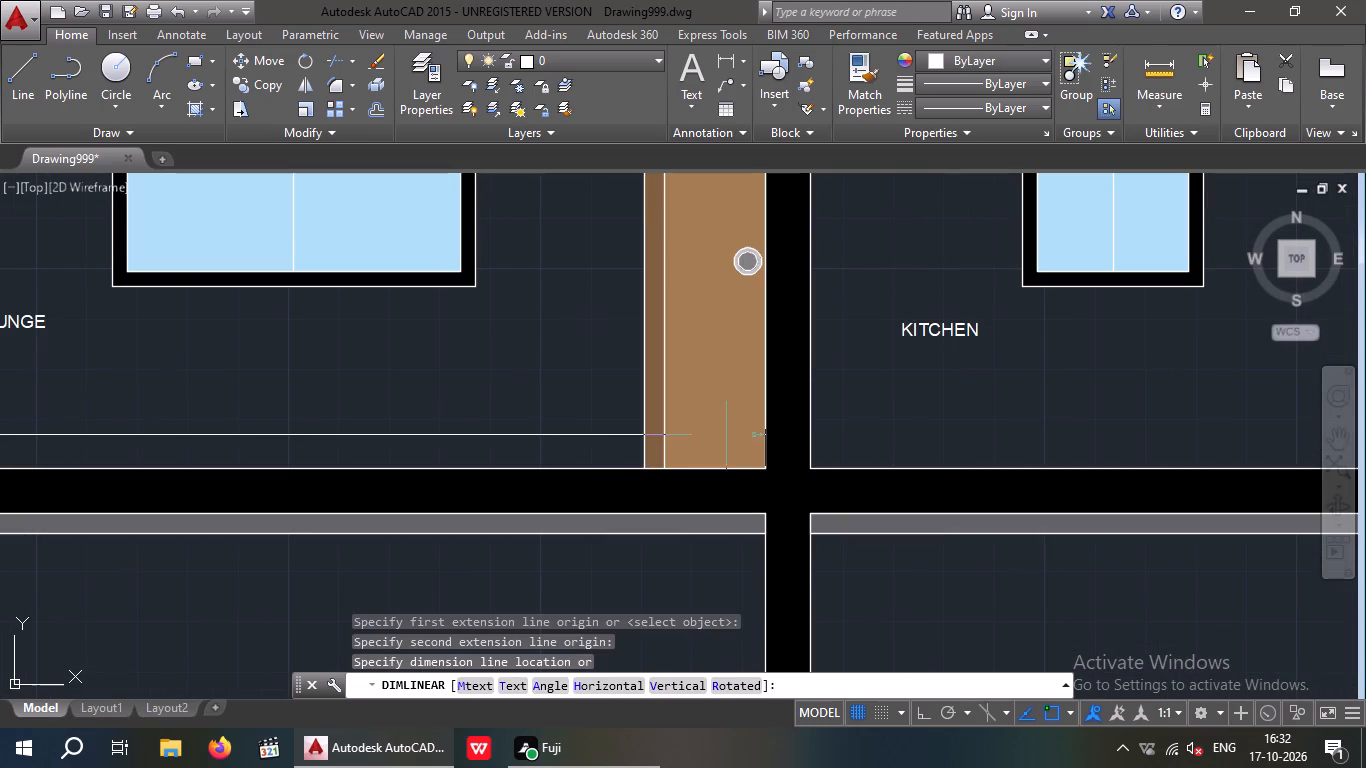
{"action": "key", "text": "Escape"}
{"action": "scroll", "coordinate": [523, 418], "scroll_direction": "down", "scroll_amount": 1}
{"action": "middle_click_drag", "start_coordinate": [526, 418], "coordinate": [714, 445]}
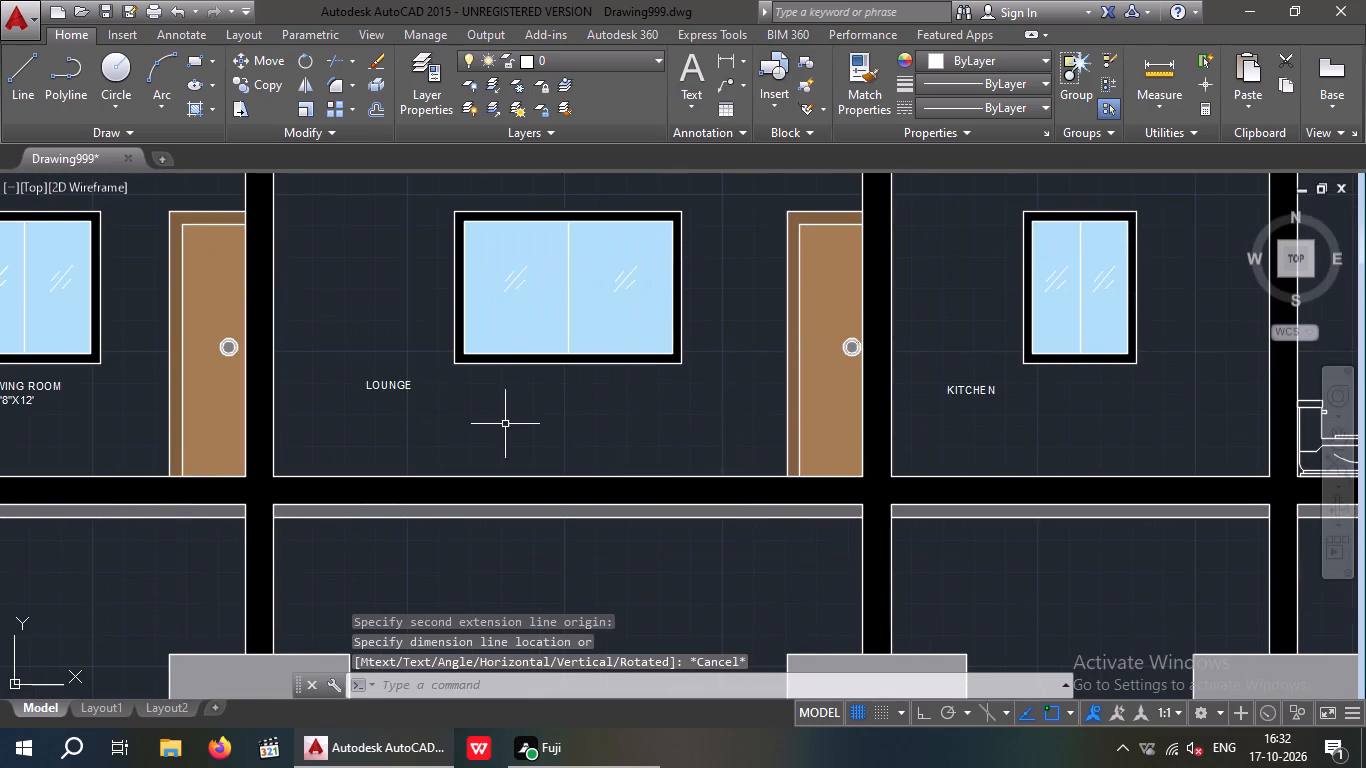
Add the room size 15'7"X12' as a second line under the LOUNGE label.
{"action": "double_click", "coordinate": [385, 388]}
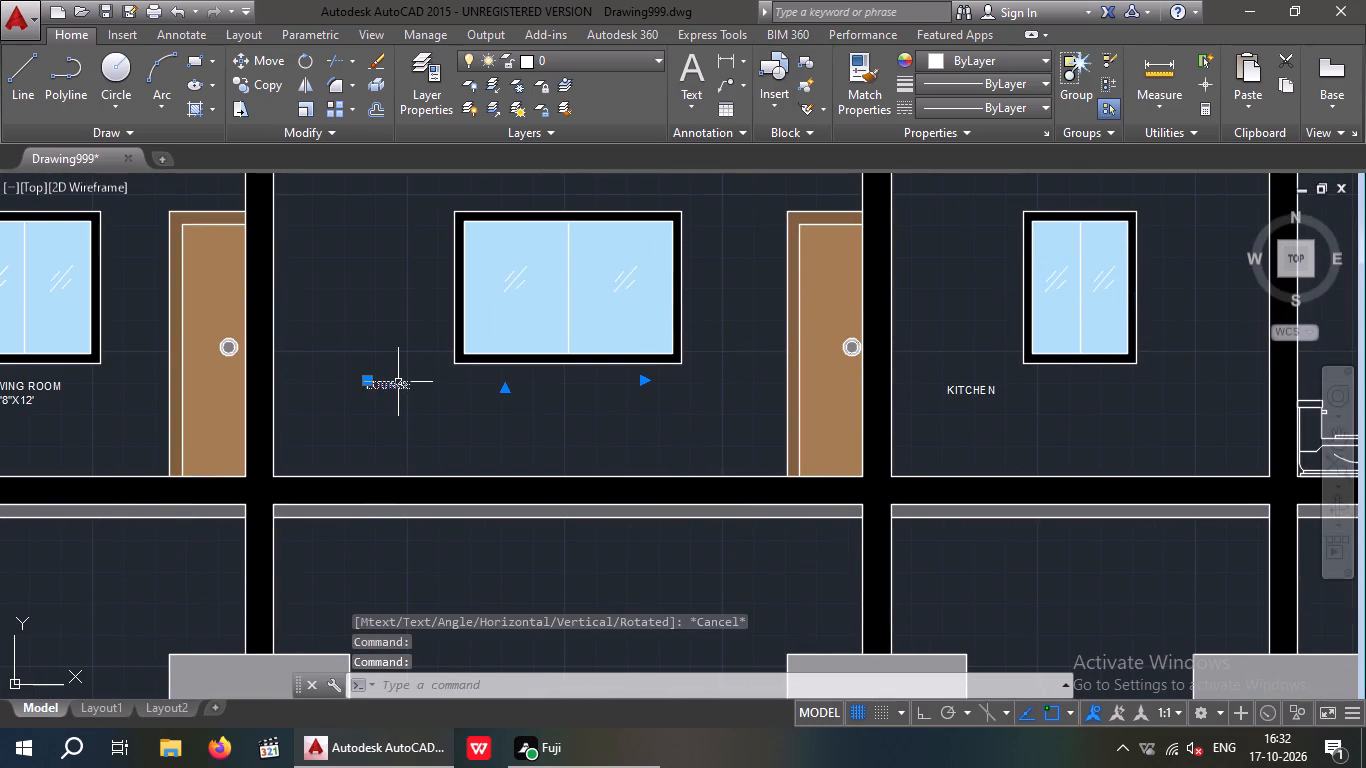
{"action": "double_click", "coordinate": [398, 382]}
{"action": "scroll", "coordinate": [410, 402], "scroll_direction": "up", "scroll_amount": 3}
{"action": "left_click", "coordinate": [433, 350]}
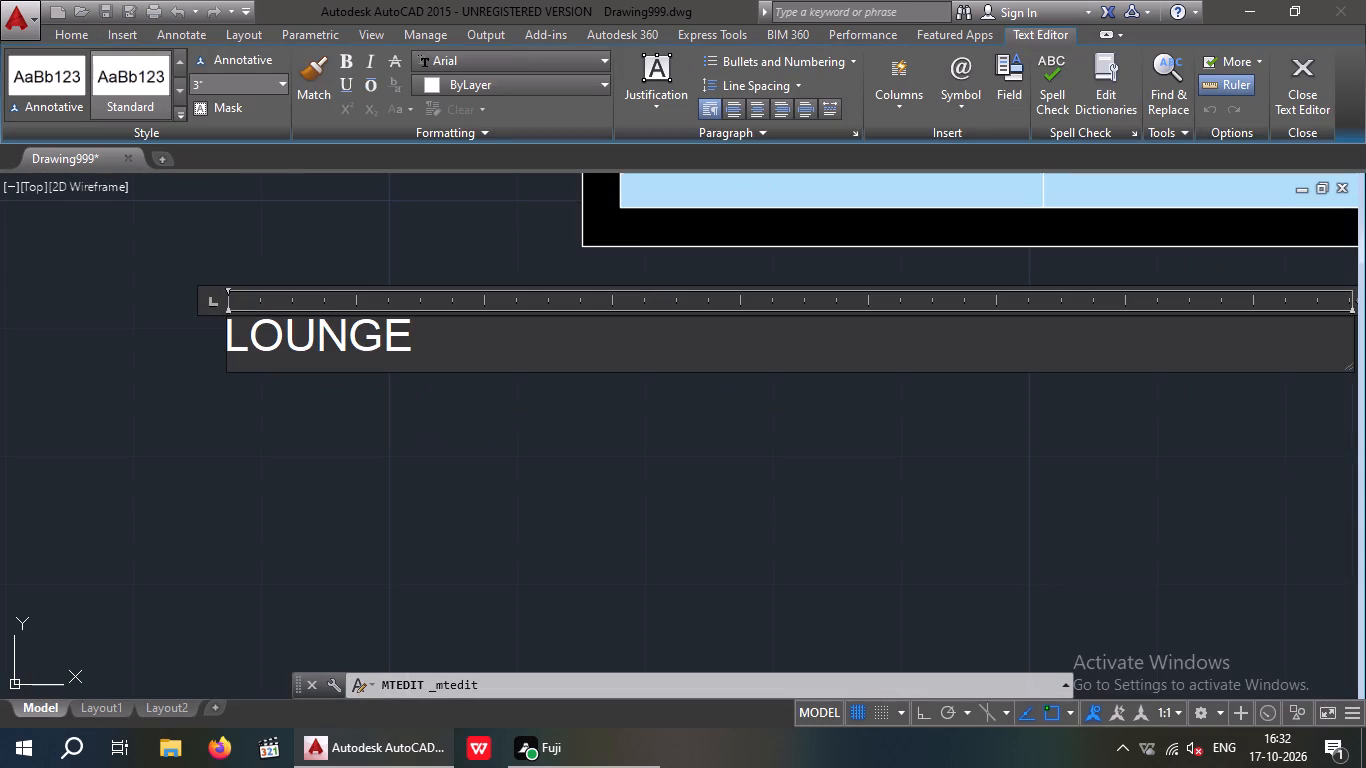
{"action": "key", "text": "Return"}
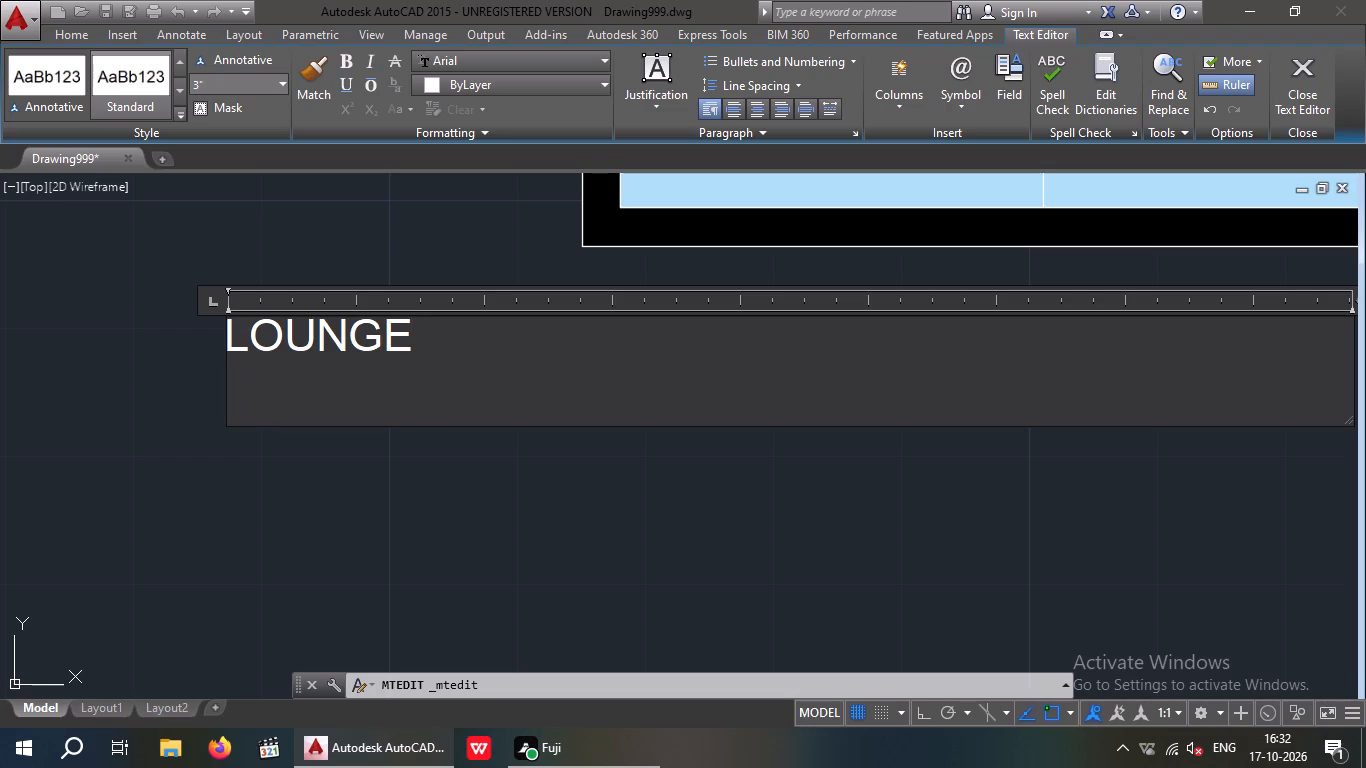
{"action": "type", "text": "15"}
{"action": "type", "text": "'7\""}
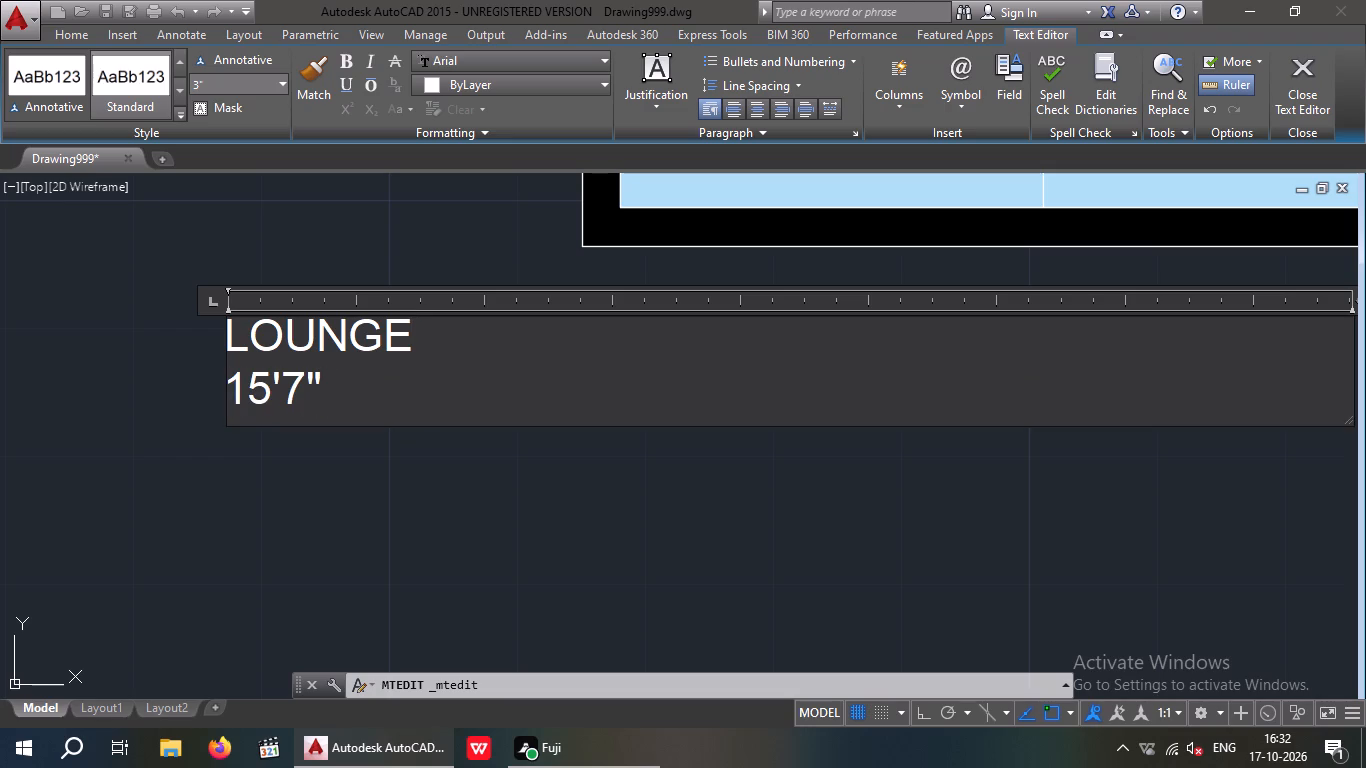
{"action": "key", "text": "x"}
{"action": "type", "text": "12'"}
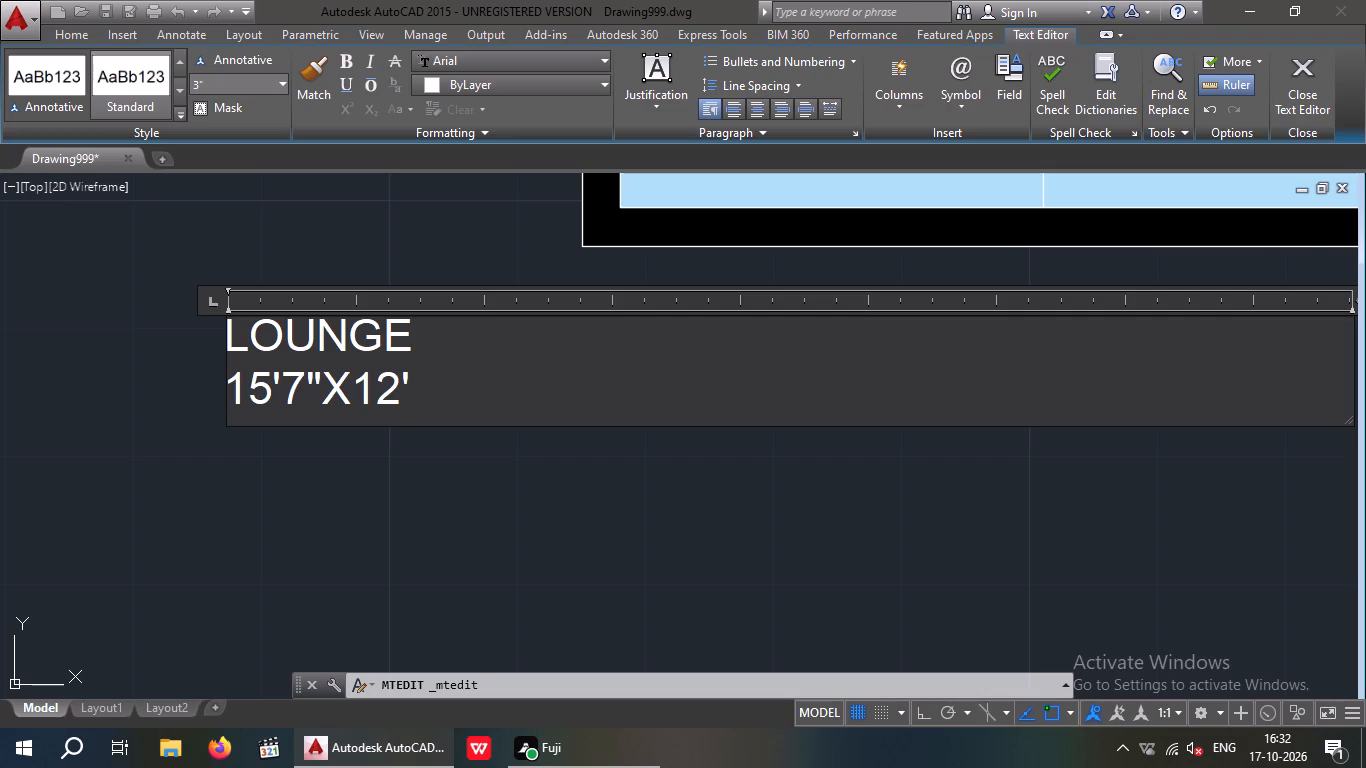
{"action": "left_click", "coordinate": [490, 473]}
Move the two-line LOUNGE label across so it sits centred beneath the lounge window.
{"action": "left_click_drag", "start_coordinate": [539, 377], "coordinate": [297, 413]}
{"action": "left_click", "coordinate": [214, 331]}
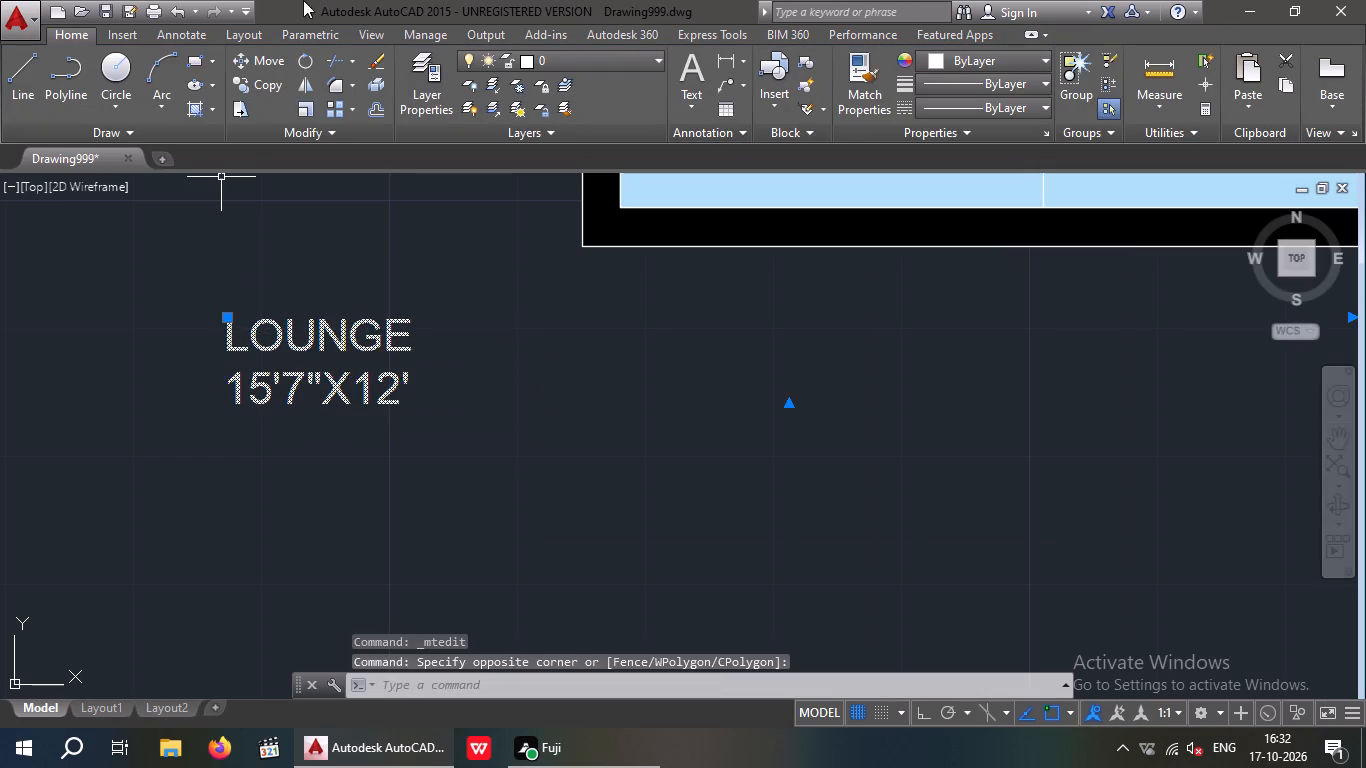
{"action": "left_click", "coordinate": [253, 58]}
{"action": "left_click_drag", "start_coordinate": [205, 386], "coordinate": [243, 391]}
{"action": "scroll", "coordinate": [750, 435], "scroll_direction": "down", "scroll_amount": 1}
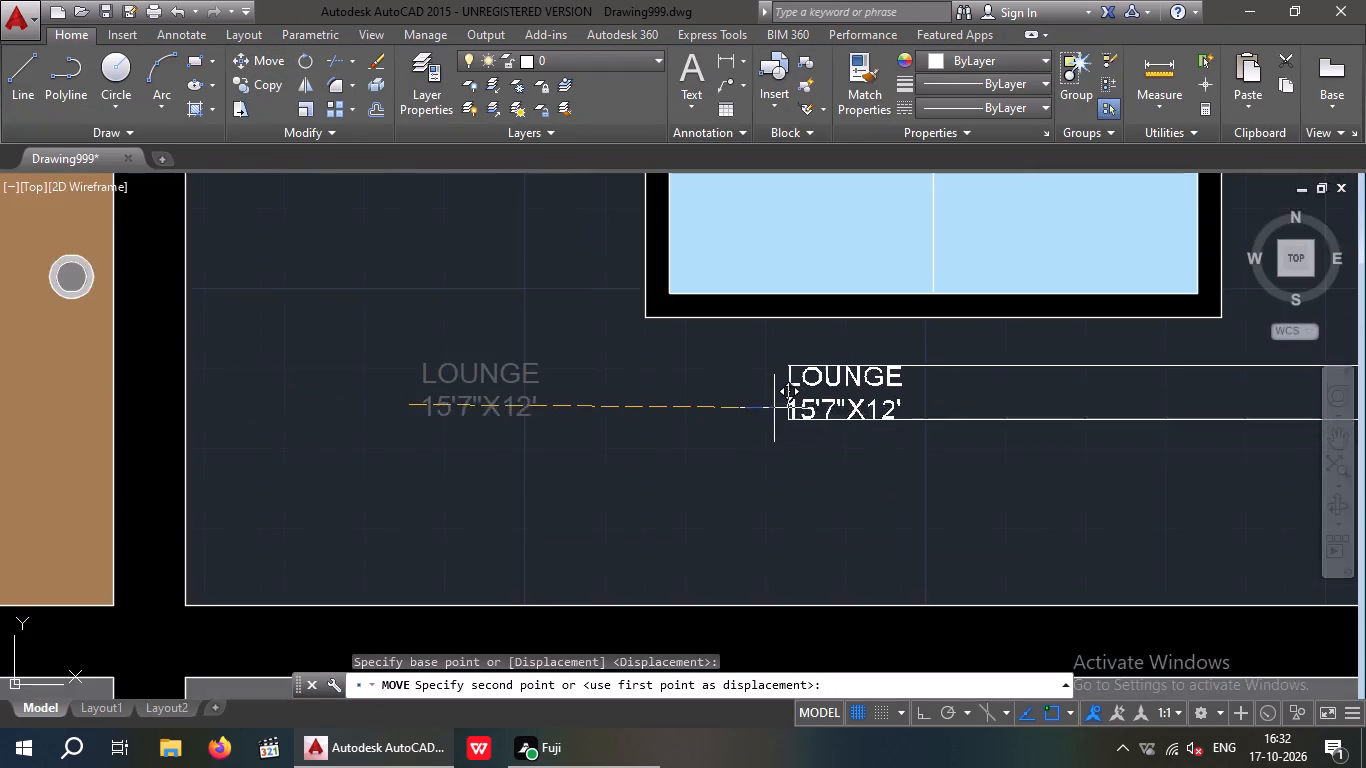
{"action": "scroll", "coordinate": [778, 405], "scroll_direction": "down", "scroll_amount": 1}
{"action": "left_click", "coordinate": [842, 405]}
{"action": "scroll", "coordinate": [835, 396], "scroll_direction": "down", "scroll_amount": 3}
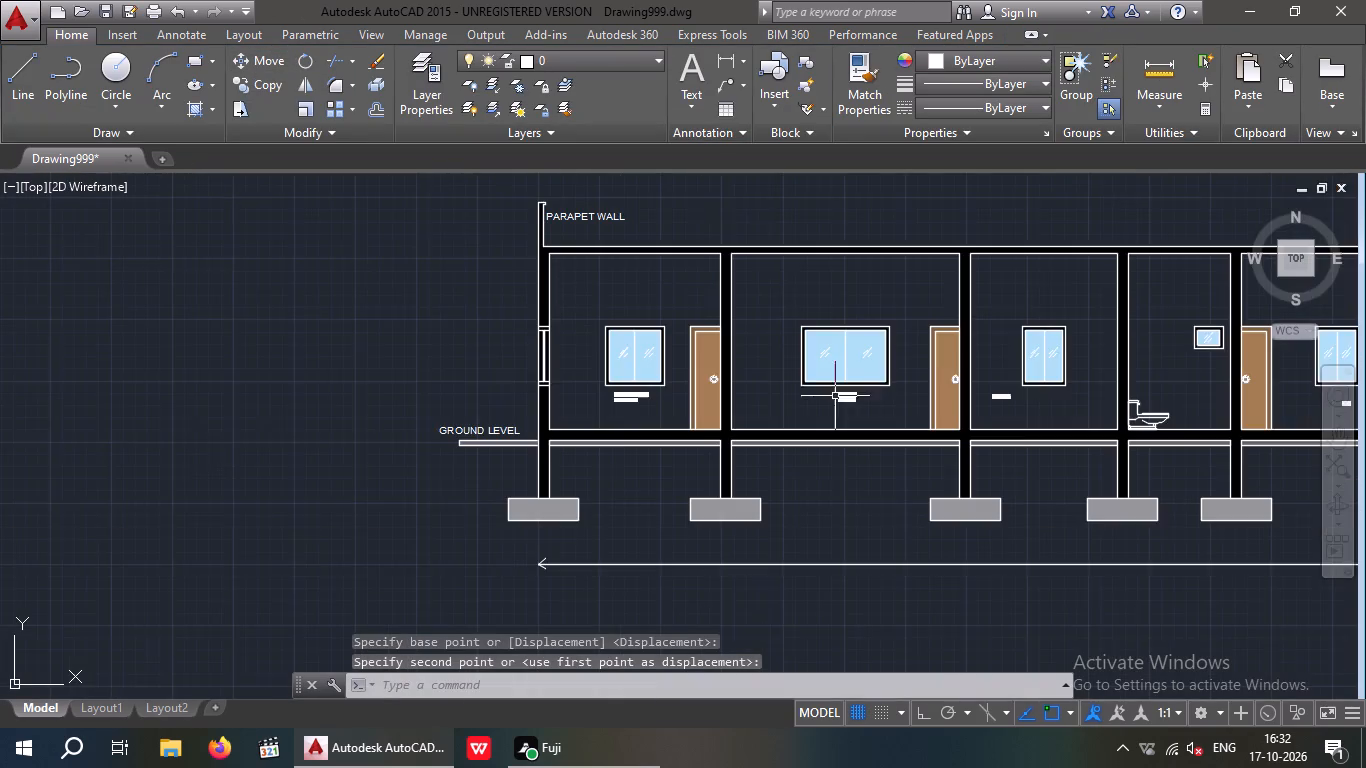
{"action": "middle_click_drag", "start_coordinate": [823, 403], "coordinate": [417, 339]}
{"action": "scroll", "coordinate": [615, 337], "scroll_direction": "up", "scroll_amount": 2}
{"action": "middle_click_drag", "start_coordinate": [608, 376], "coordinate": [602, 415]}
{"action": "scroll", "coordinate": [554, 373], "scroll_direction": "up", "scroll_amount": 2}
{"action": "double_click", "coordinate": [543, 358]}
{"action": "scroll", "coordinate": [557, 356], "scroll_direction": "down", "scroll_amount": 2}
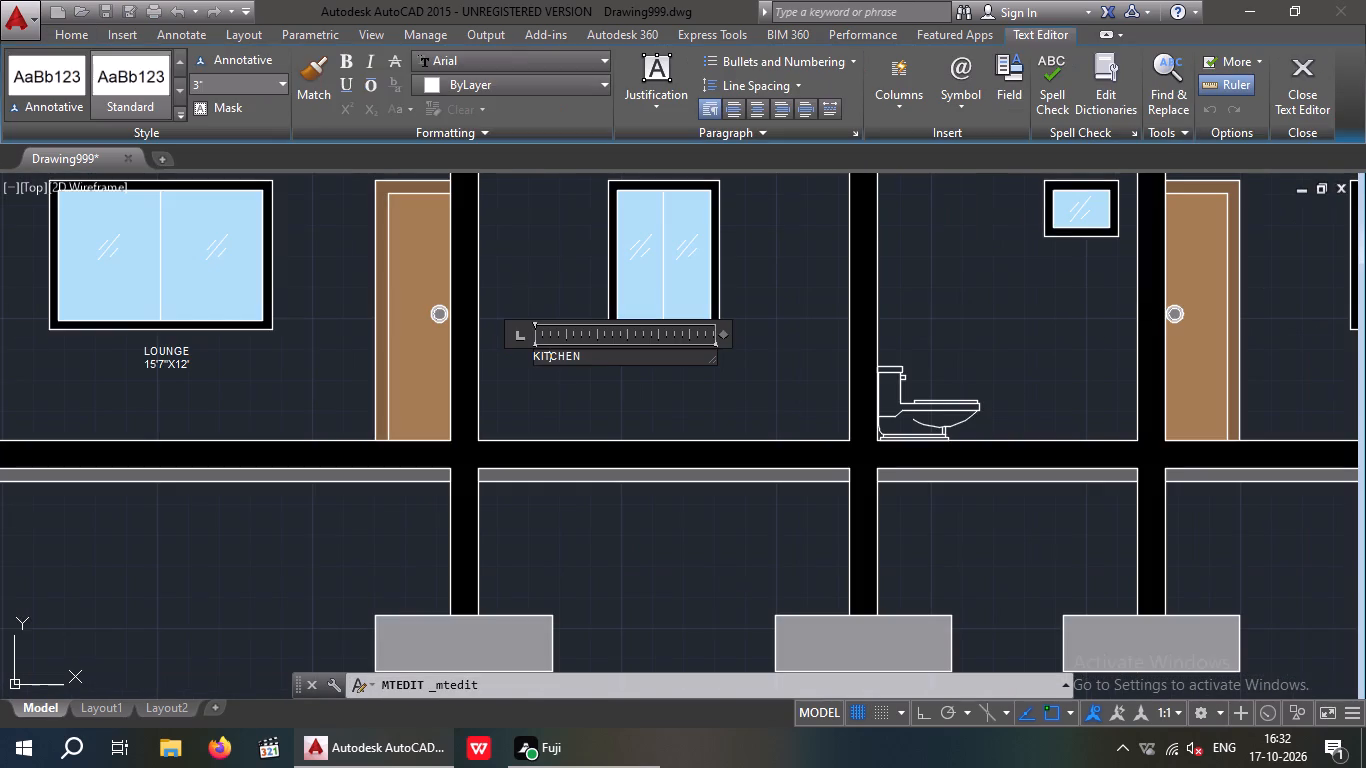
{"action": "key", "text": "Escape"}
Measure the kitchen's clear width along the floor between its inner wall faces, using a temporary linear dimension.
{"action": "left_click", "coordinate": [721, 51]}
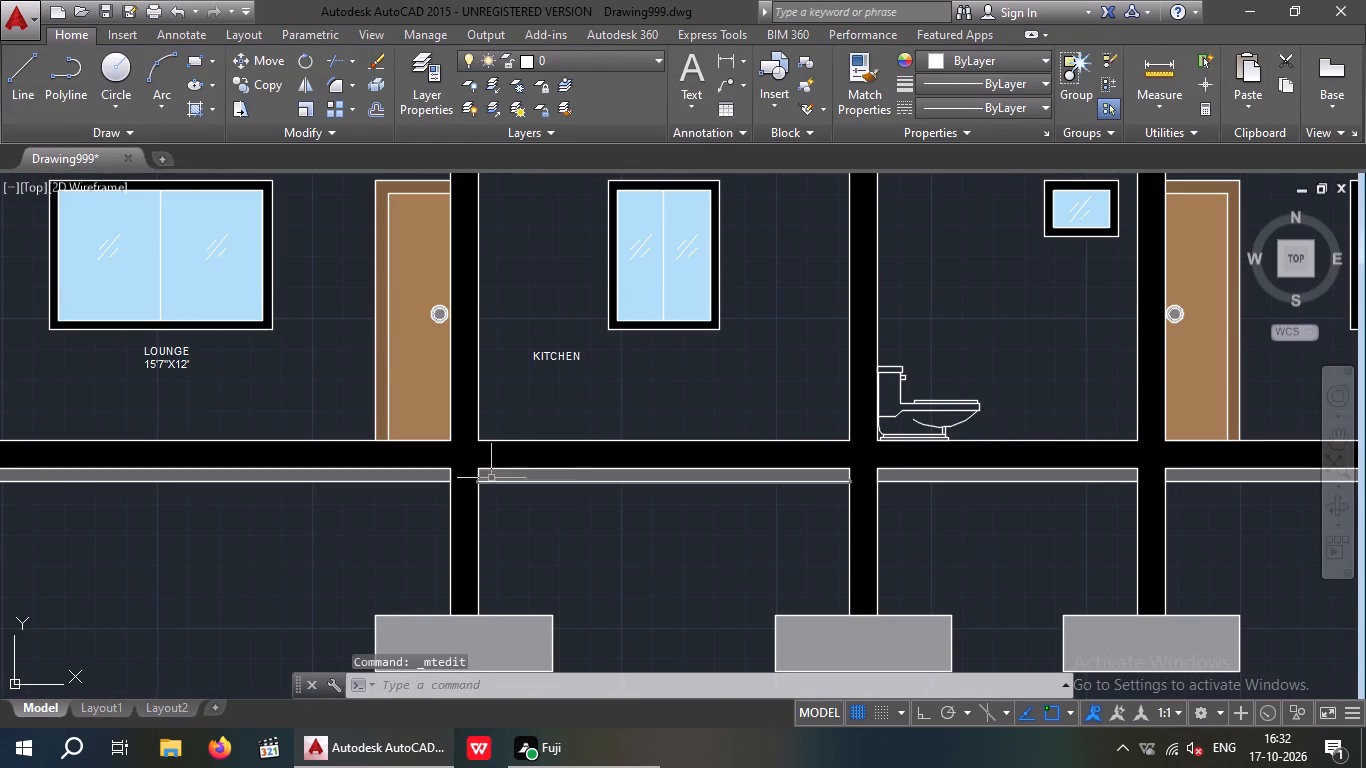
{"action": "key", "text": "Escape"}
{"action": "left_click", "coordinate": [726, 60]}
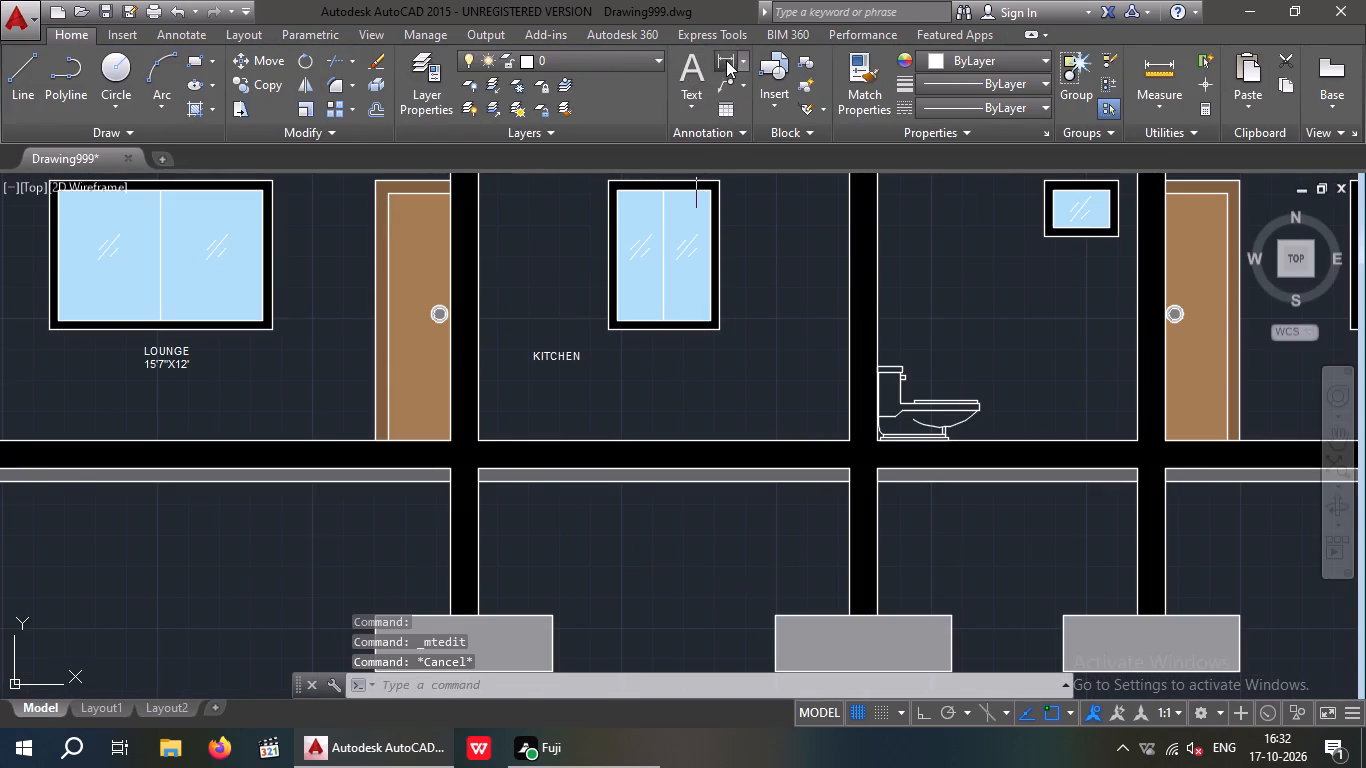
{"action": "left_click_drag", "start_coordinate": [477, 445], "coordinate": [500, 444]}
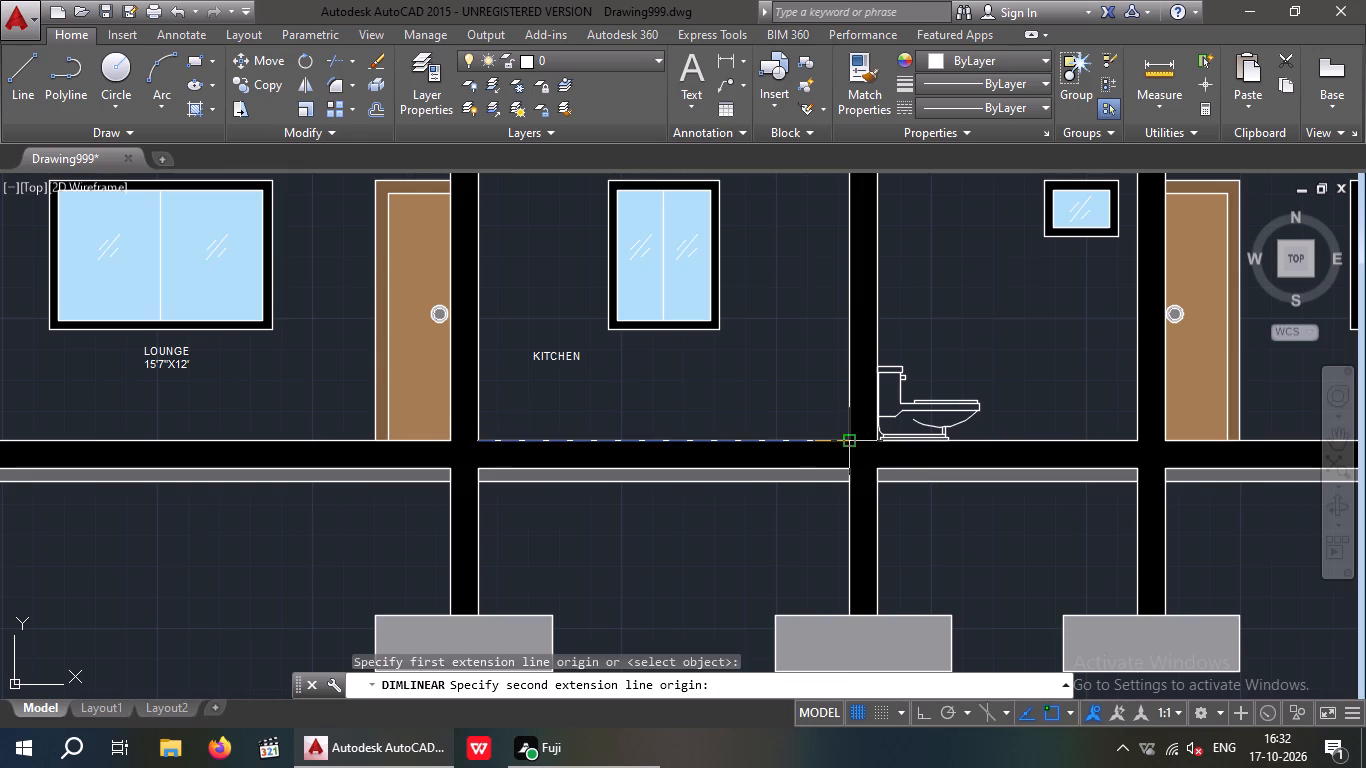
{"action": "left_click", "coordinate": [855, 440]}
{"action": "scroll", "coordinate": [815, 397], "scroll_direction": "up", "scroll_amount": 2}
{"action": "key", "text": "Escape"}
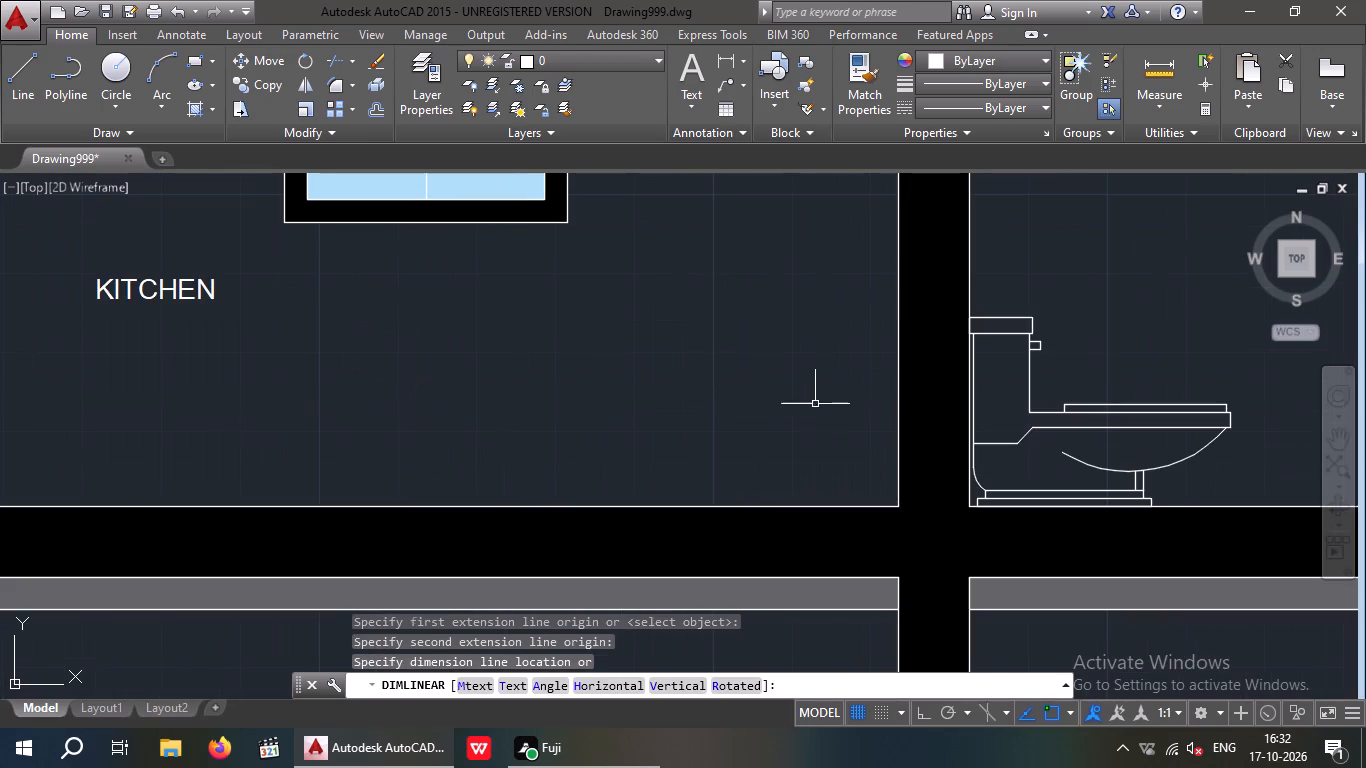
Add the room size 10'X12' as a second line under the KITCHEN label.
{"action": "scroll", "coordinate": [786, 400], "scroll_direction": "down", "scroll_amount": 2}
{"action": "double_click", "coordinate": [549, 356]}
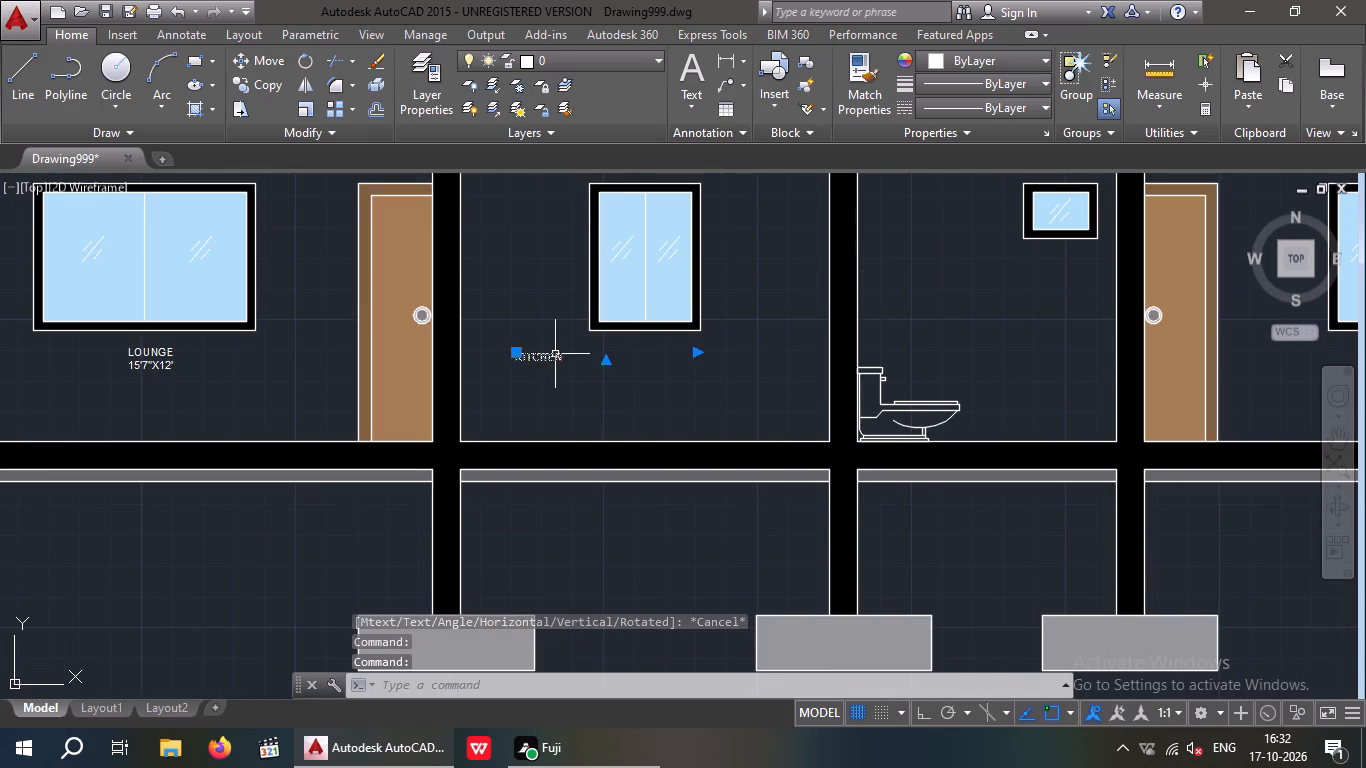
{"action": "double_click", "coordinate": [544, 358]}
{"action": "key", "text": "Escape"}
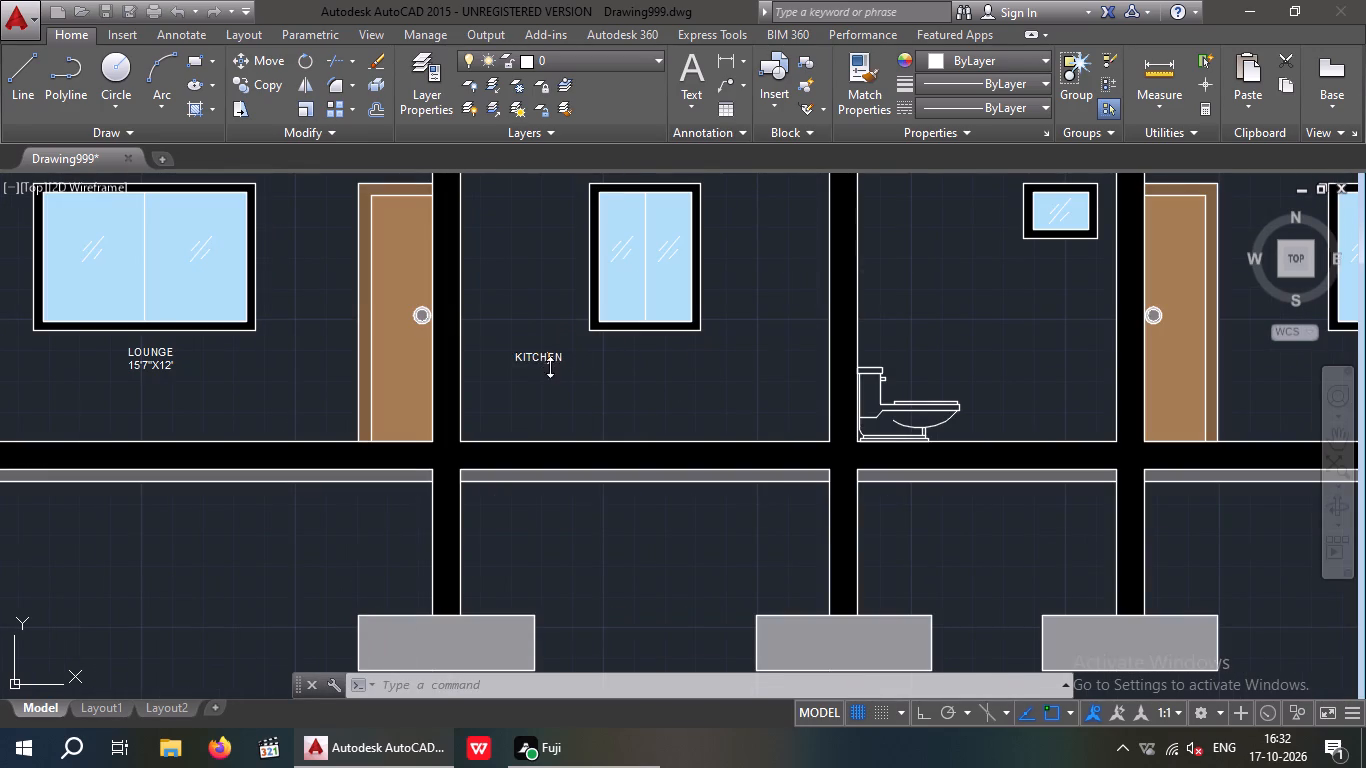
{"action": "key", "text": "Escape"}
{"action": "double_click", "coordinate": [542, 355]}
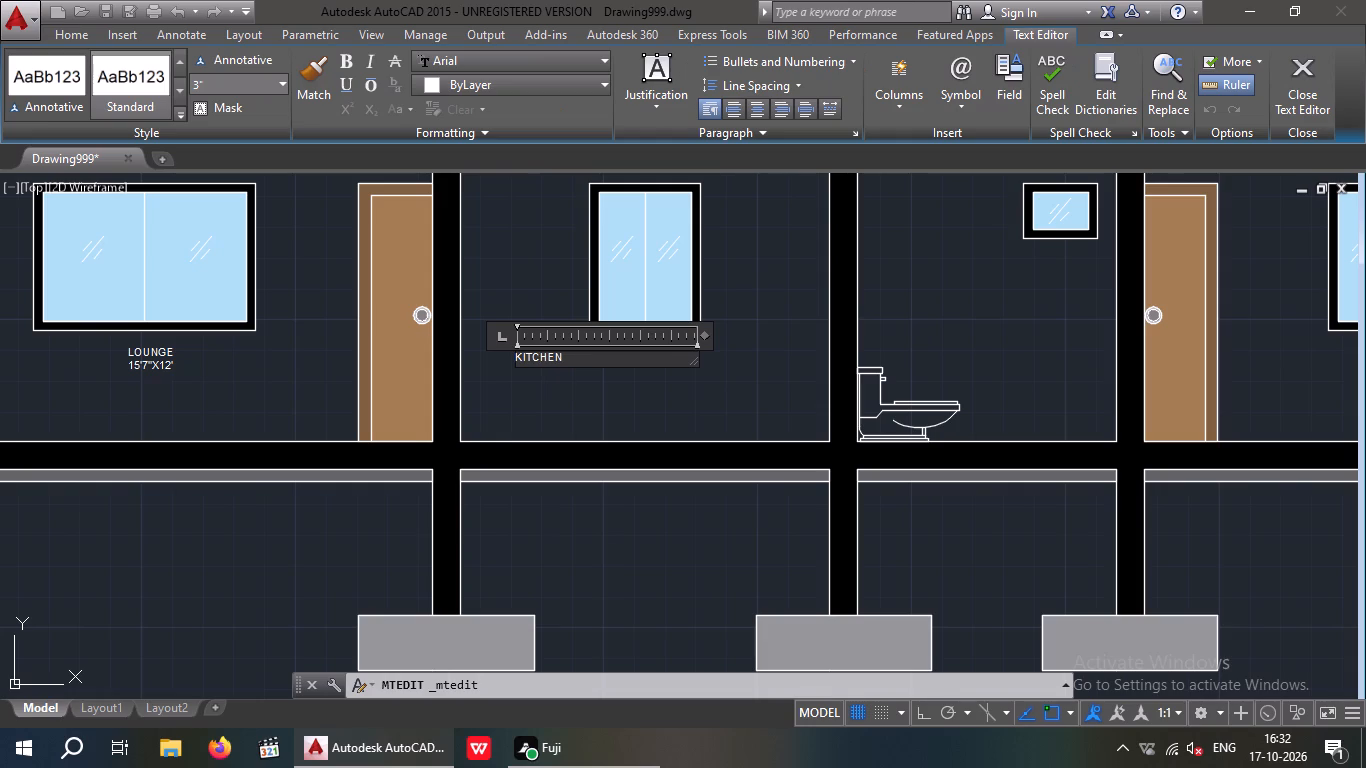
{"action": "left_click", "coordinate": [569, 362]}
{"action": "key", "text": "Return"}
{"action": "type", "text": "10'"}
{"action": "type", "text": "X12"}
{"action": "key", "text": "apostrophe"}
{"action": "left_click", "coordinate": [645, 407]}
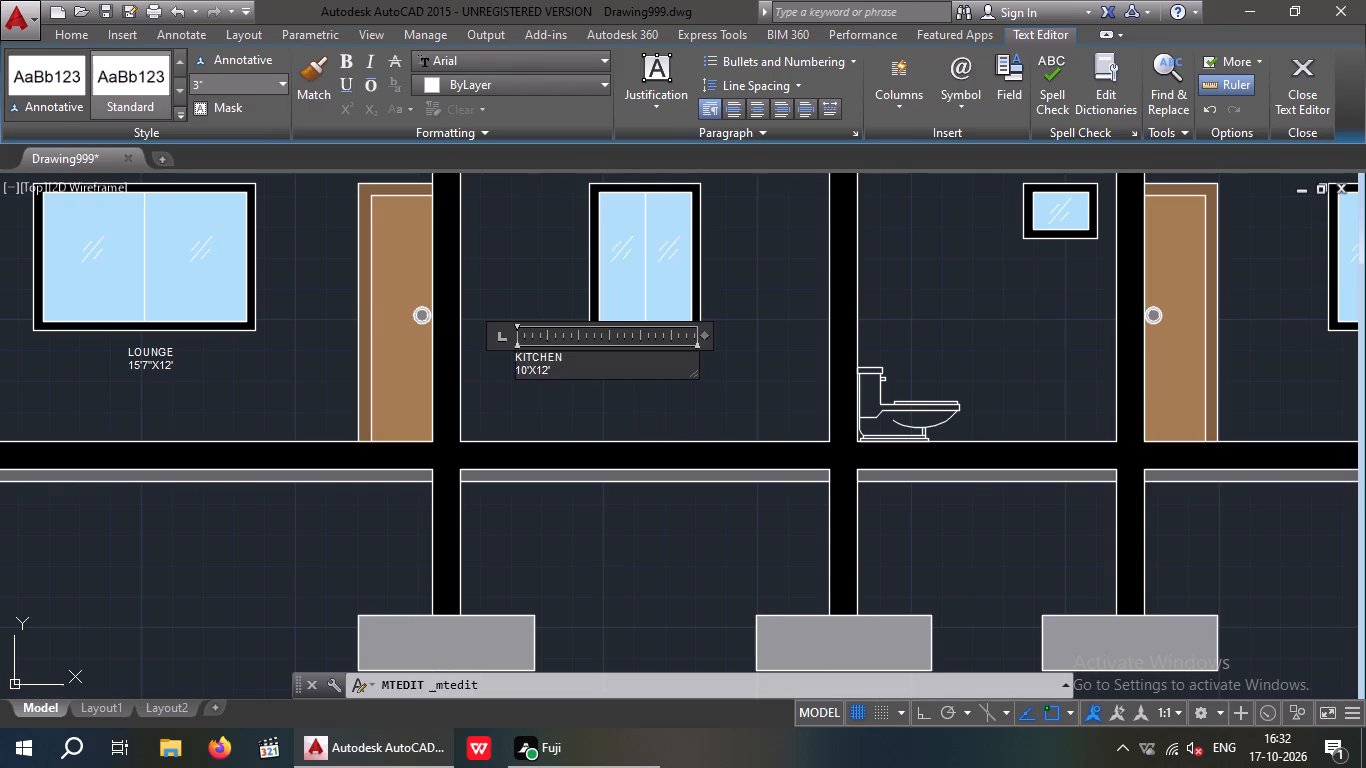
Move the two-line KITCHEN label across so it sits centred beneath the kitchen window.
{"action": "left_click", "coordinate": [534, 367]}
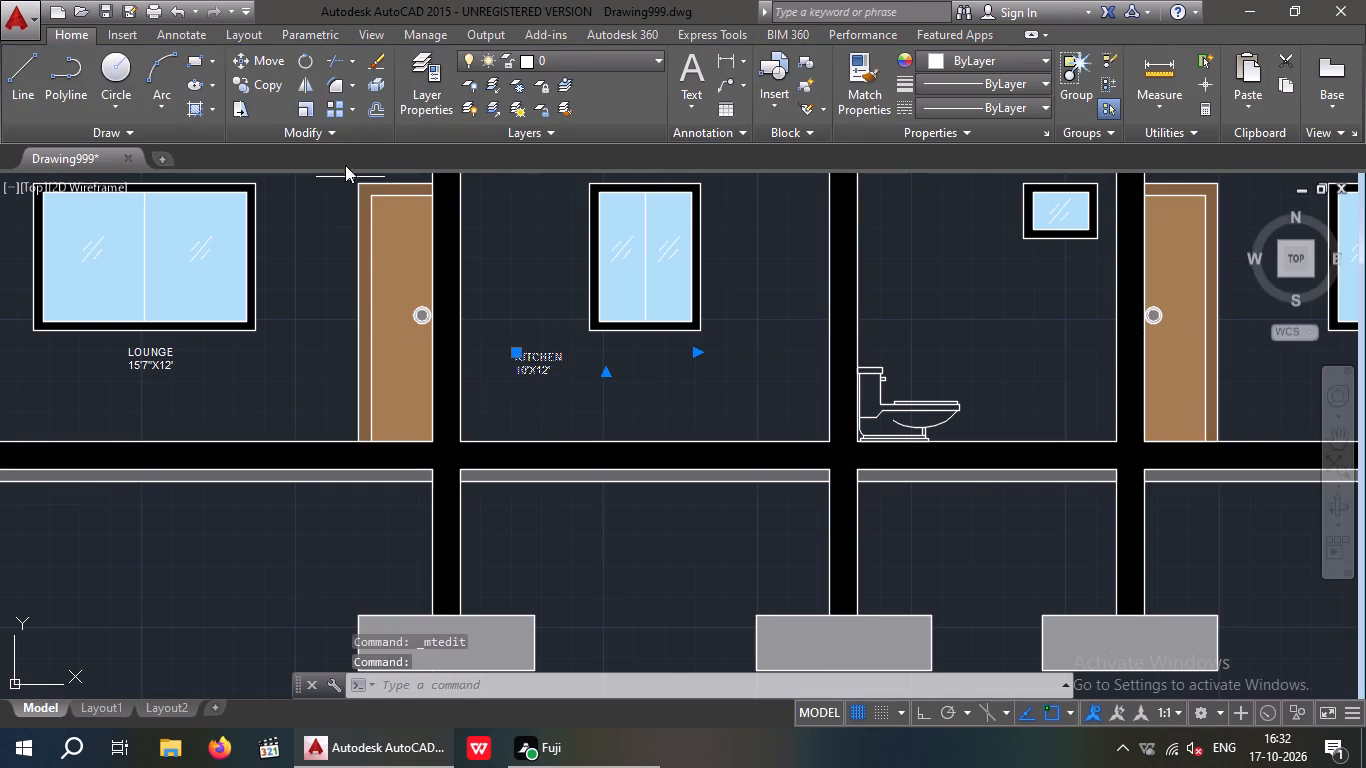
{"action": "left_click", "coordinate": [256, 64]}
{"action": "left_click_drag", "start_coordinate": [522, 371], "coordinate": [543, 380]}
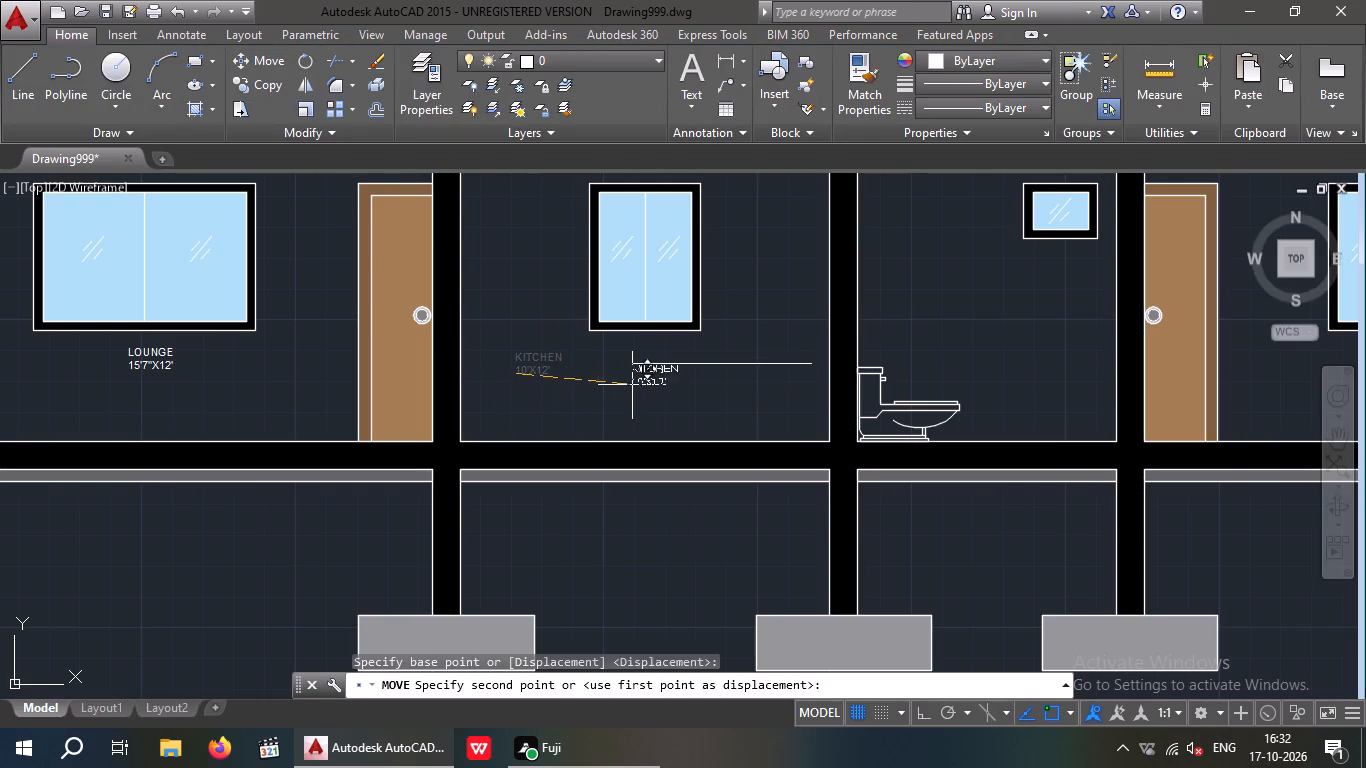
{"action": "left_click", "coordinate": [624, 373]}
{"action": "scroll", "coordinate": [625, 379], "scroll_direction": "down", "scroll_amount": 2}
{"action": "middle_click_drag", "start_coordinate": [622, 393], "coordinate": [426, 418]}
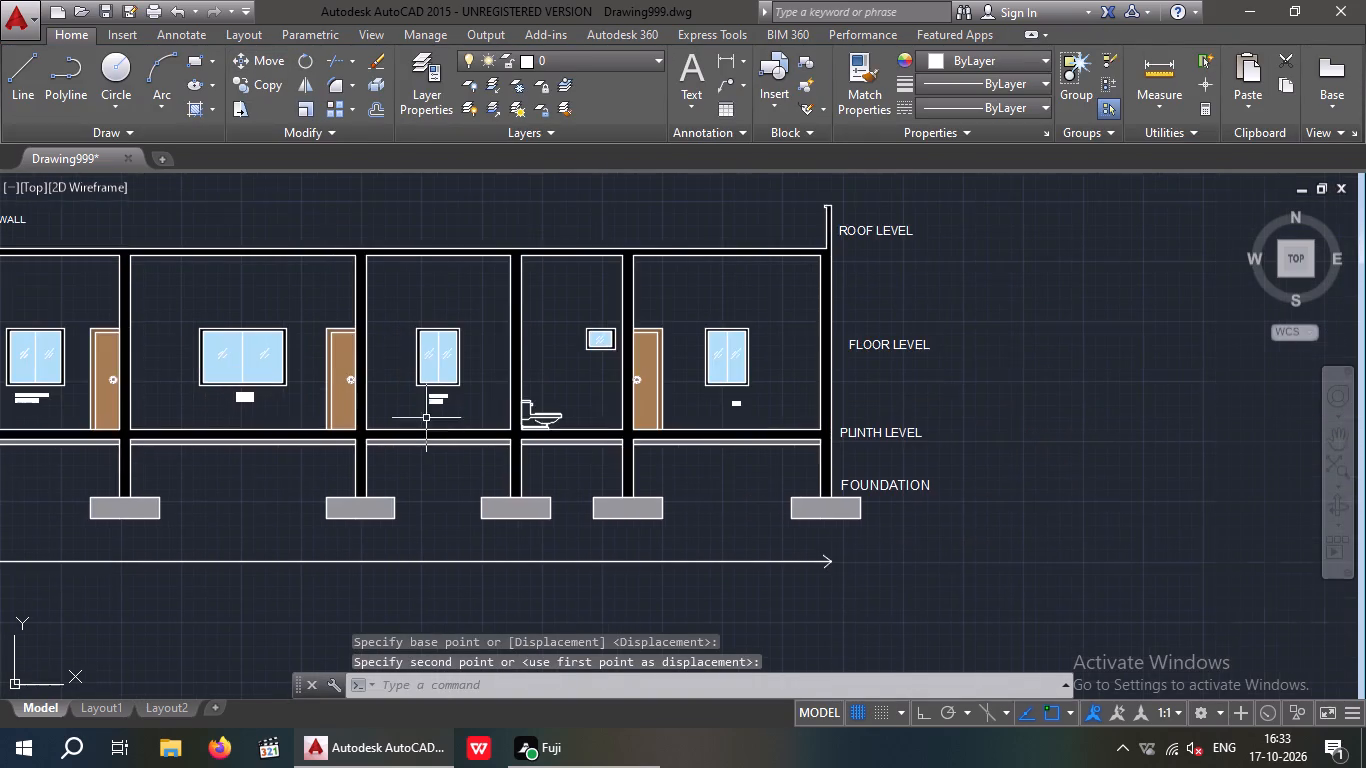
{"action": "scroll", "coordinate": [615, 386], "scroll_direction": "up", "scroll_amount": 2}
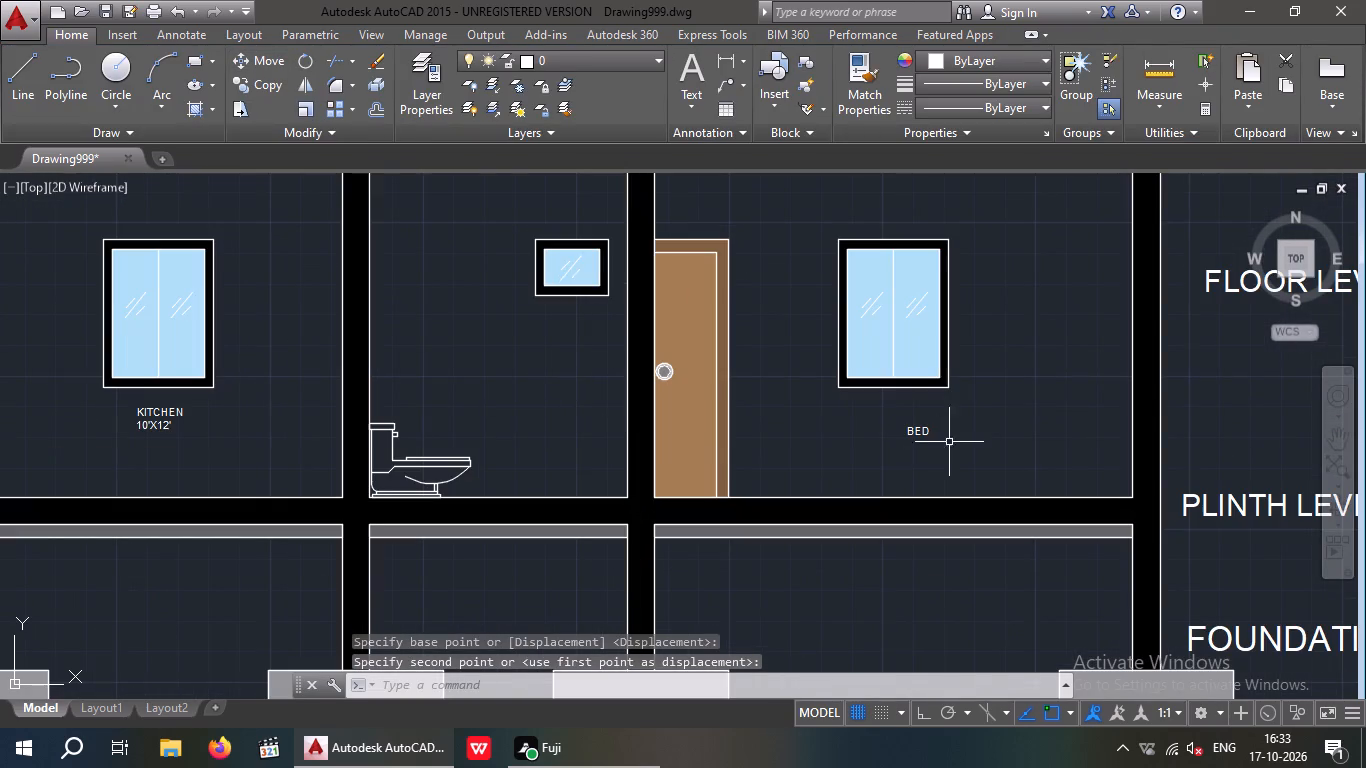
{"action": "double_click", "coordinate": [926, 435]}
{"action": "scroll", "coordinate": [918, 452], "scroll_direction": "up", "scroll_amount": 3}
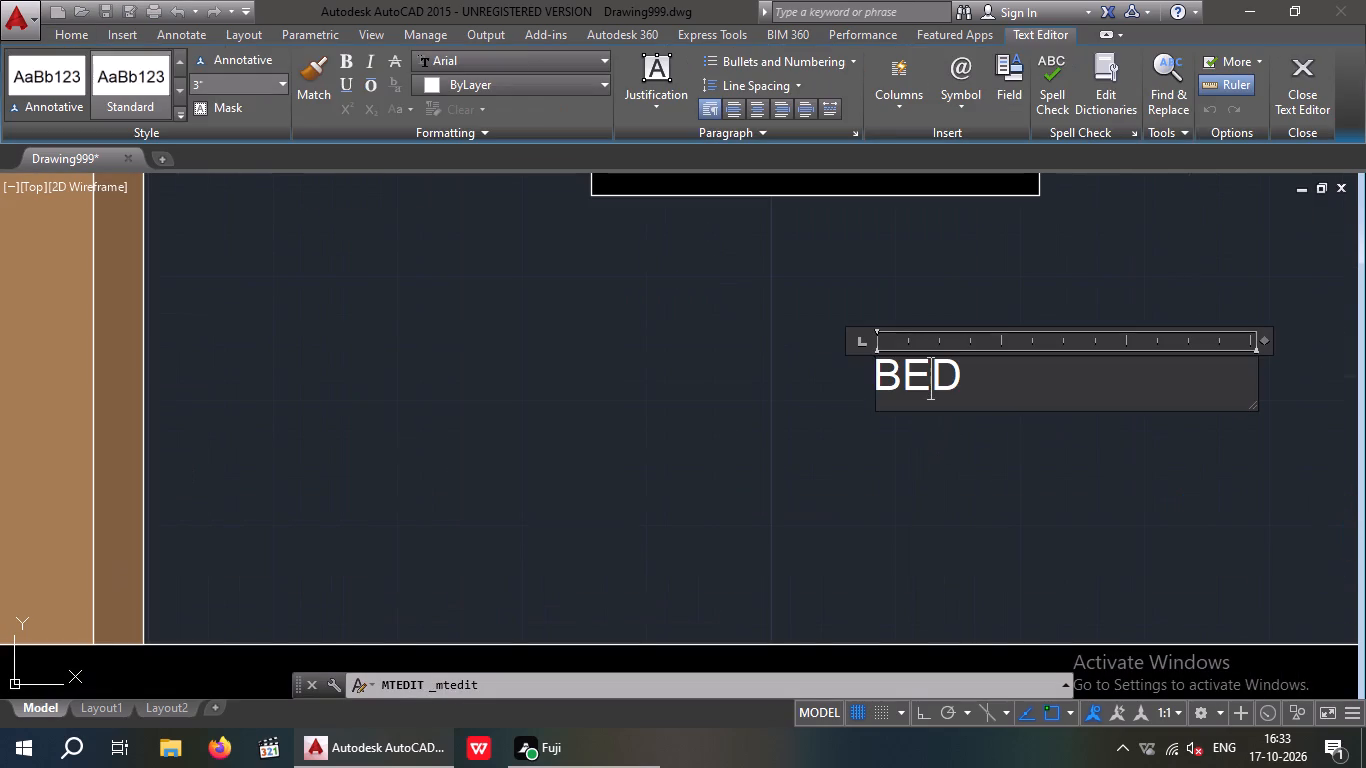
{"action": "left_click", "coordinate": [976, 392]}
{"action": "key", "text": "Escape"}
Measure the clear width of the room labelled BED along the floor between its inner wall faces, using a temporary linear dimension.
{"action": "scroll", "coordinate": [800, 470], "scroll_direction": "down", "scroll_amount": 2}
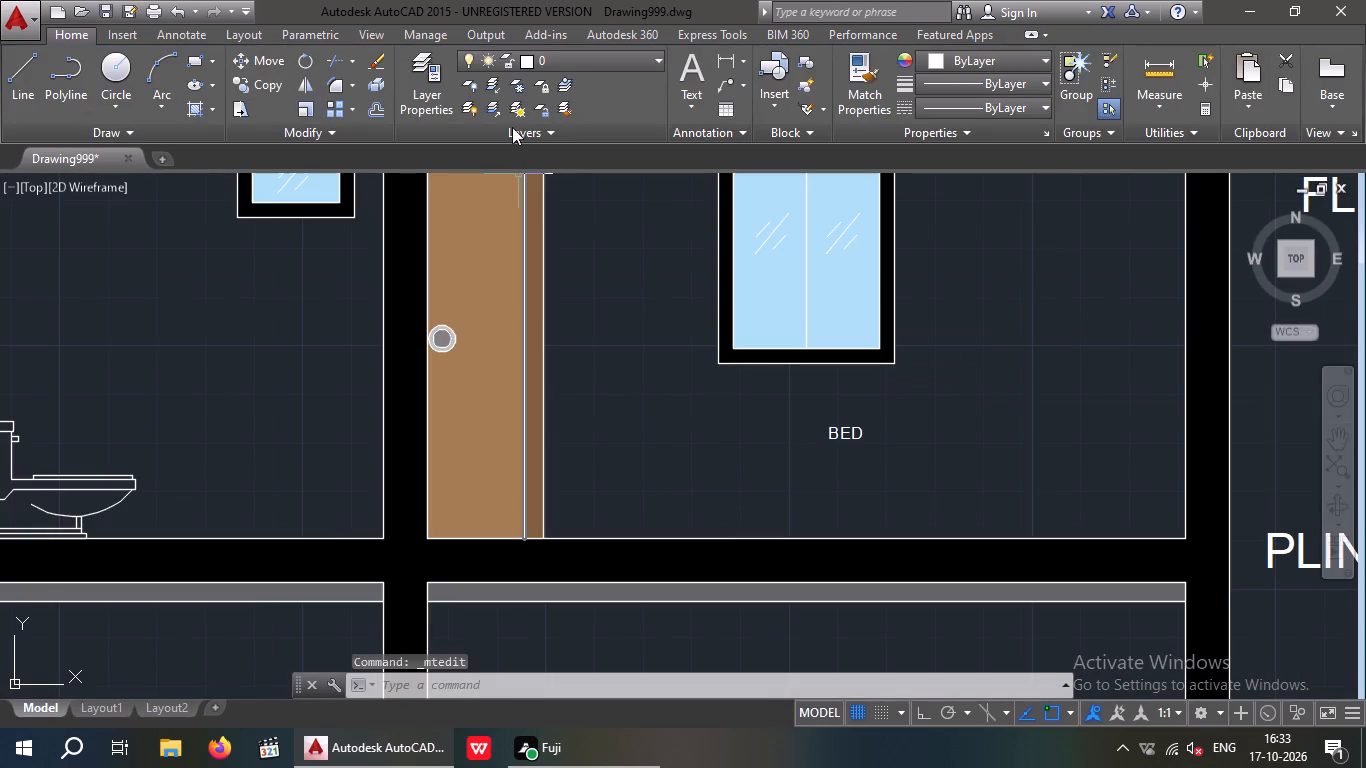
{"action": "left_click", "coordinate": [718, 58]}
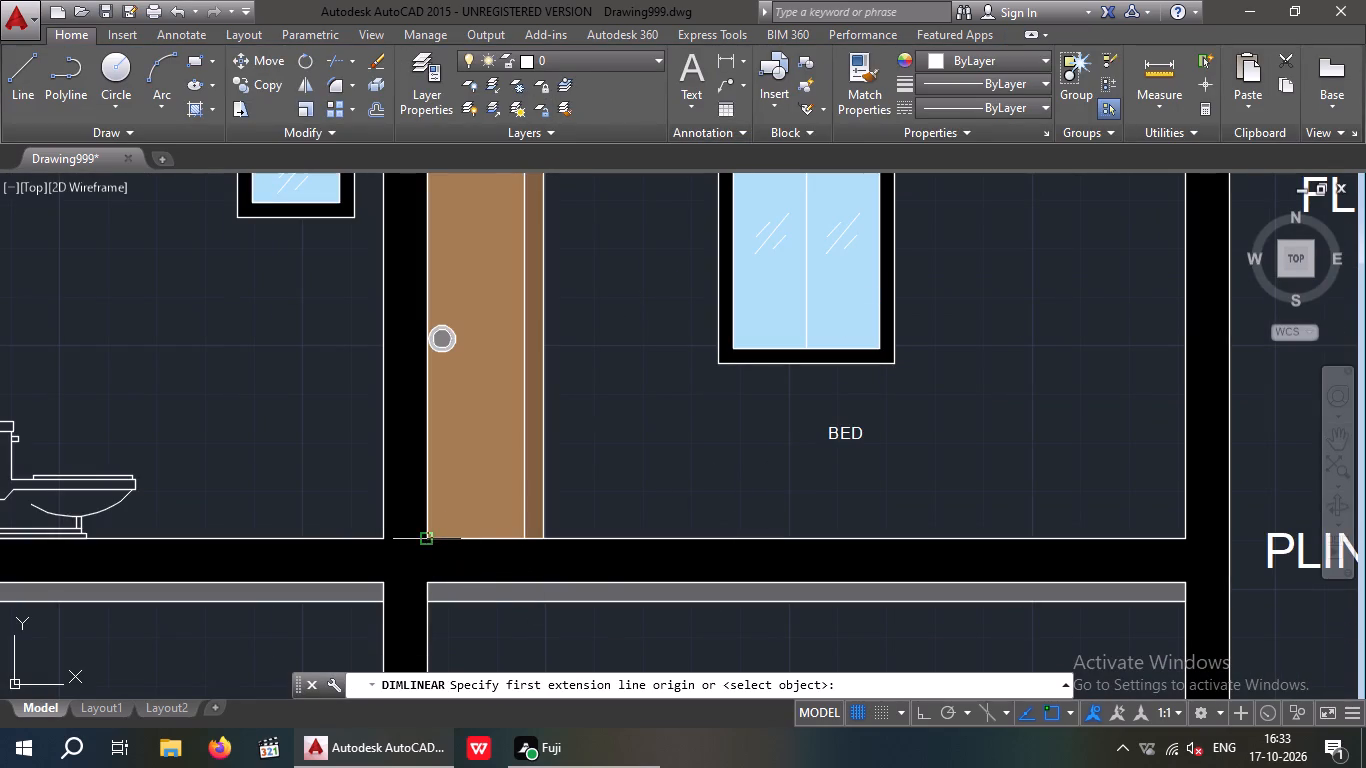
{"action": "left_click_drag", "start_coordinate": [423, 536], "coordinate": [479, 543]}
{"action": "left_click", "coordinate": [1189, 537]}
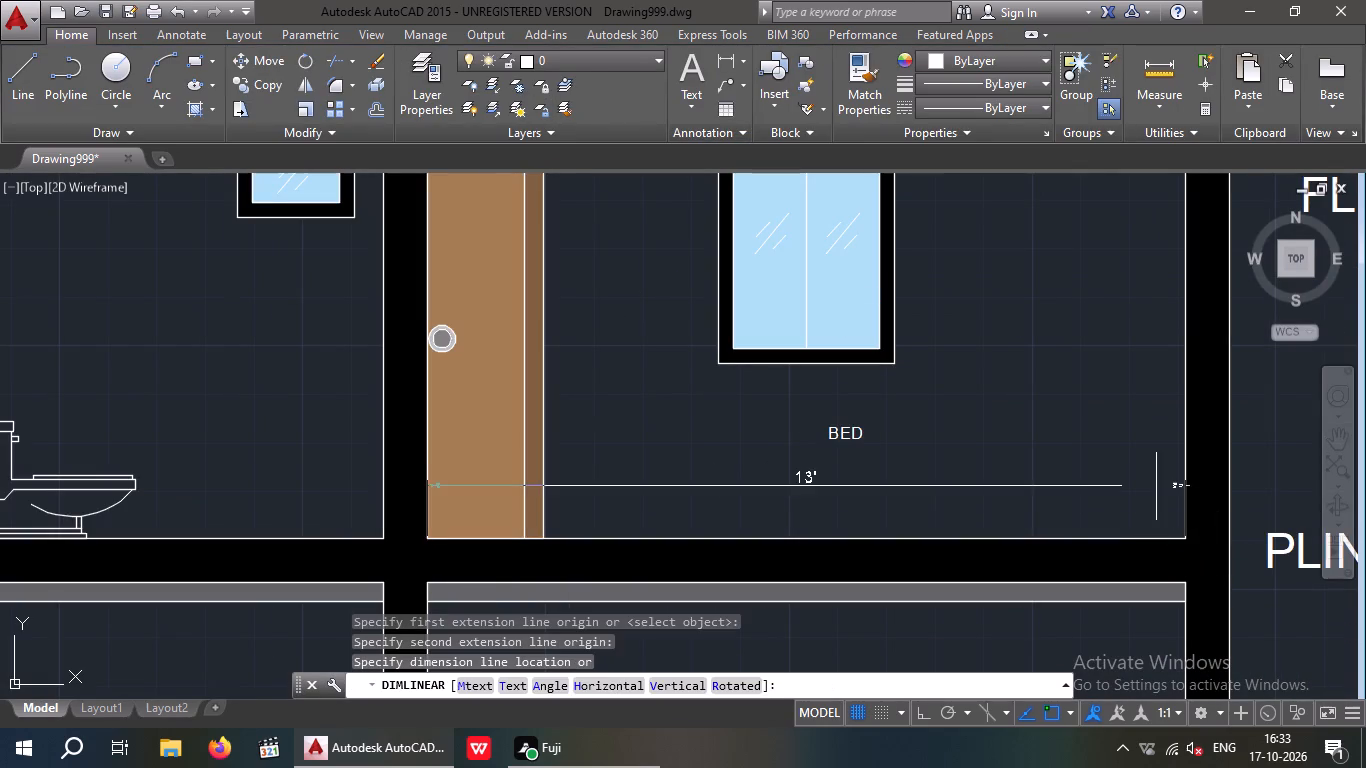
{"action": "key", "text": "Escape"}
Change the BED label to BEDROOM and add the room size 13'X12' as a second line beneath it.
{"action": "double_click", "coordinate": [848, 436]}
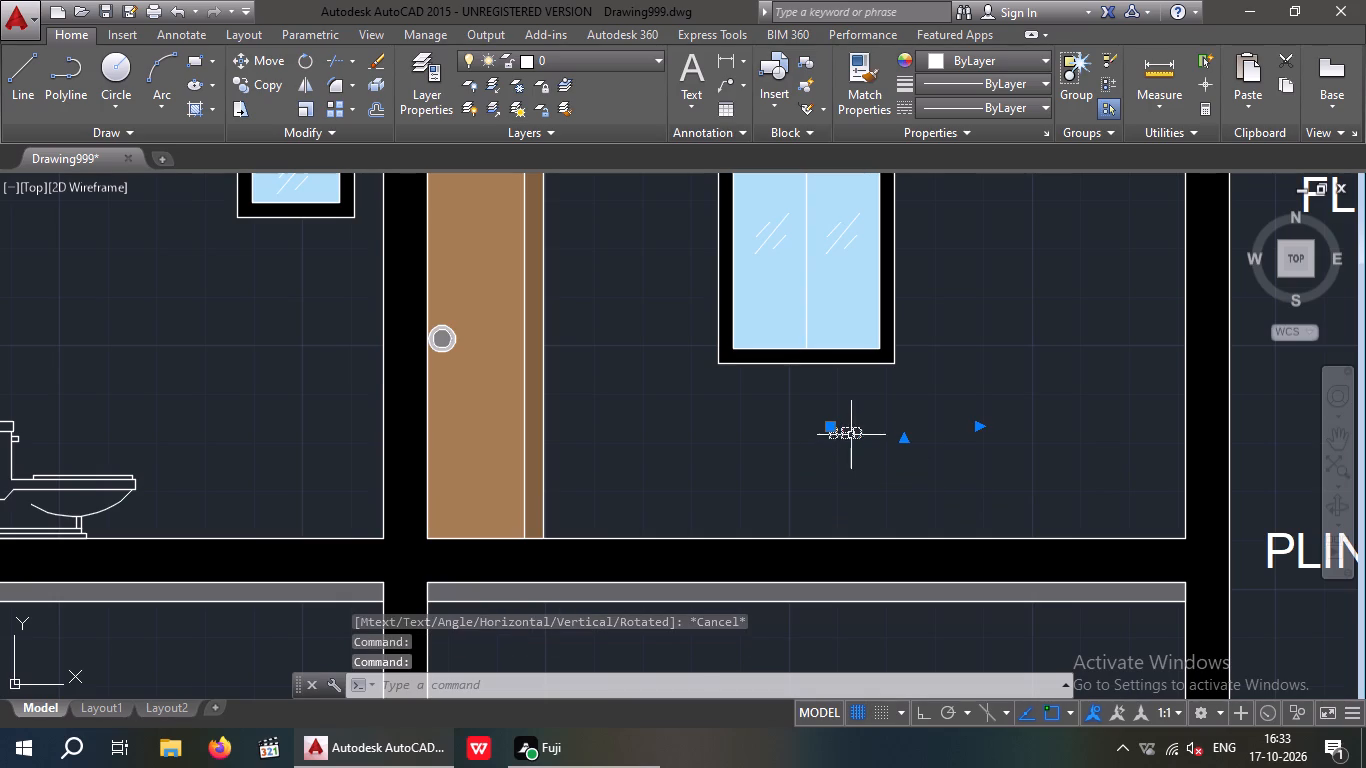
{"action": "key", "text": "Escape"}
{"action": "triple_click", "coordinate": [851, 437]}
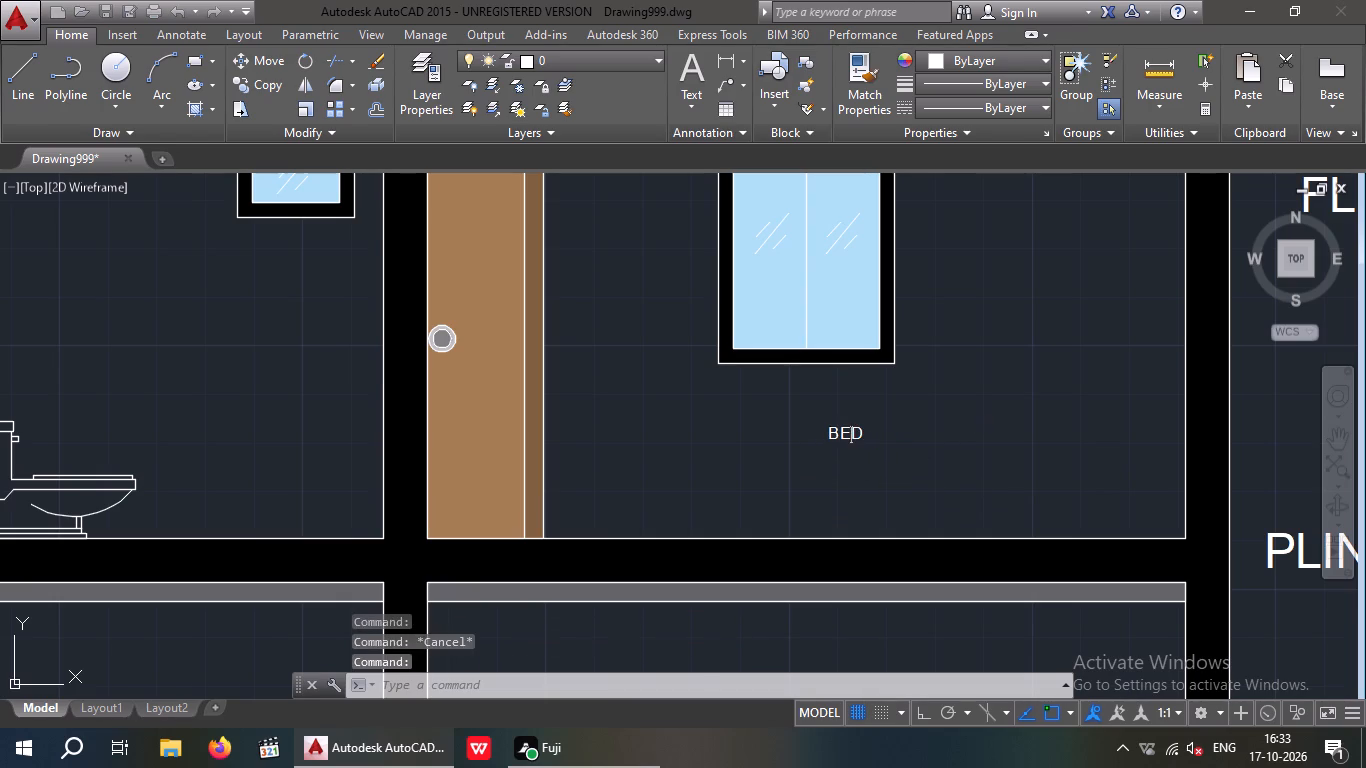
{"action": "left_click", "coordinate": [873, 436]}
{"action": "key", "text": "r"}
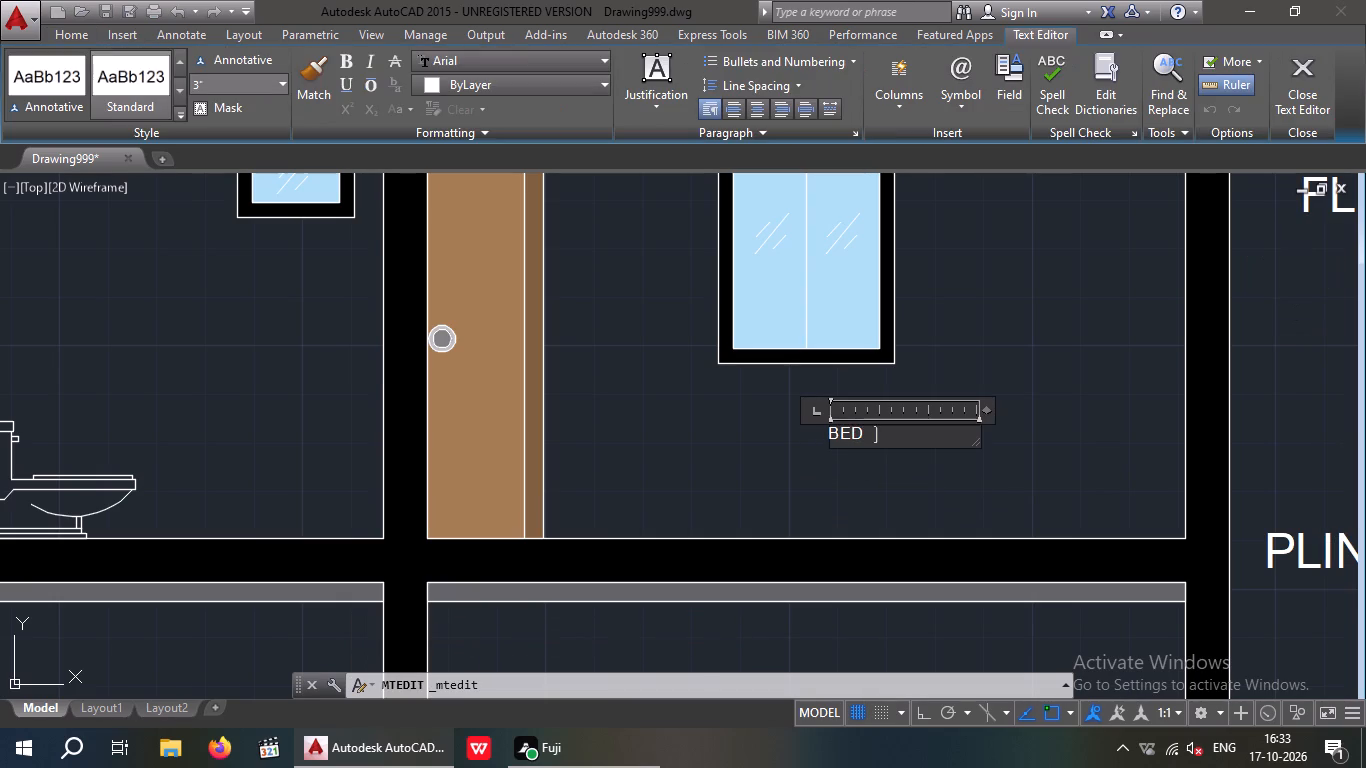
{"action": "type", "text": "OO"}
{"action": "key", "text": "m"}
{"action": "key", "text": "Return"}
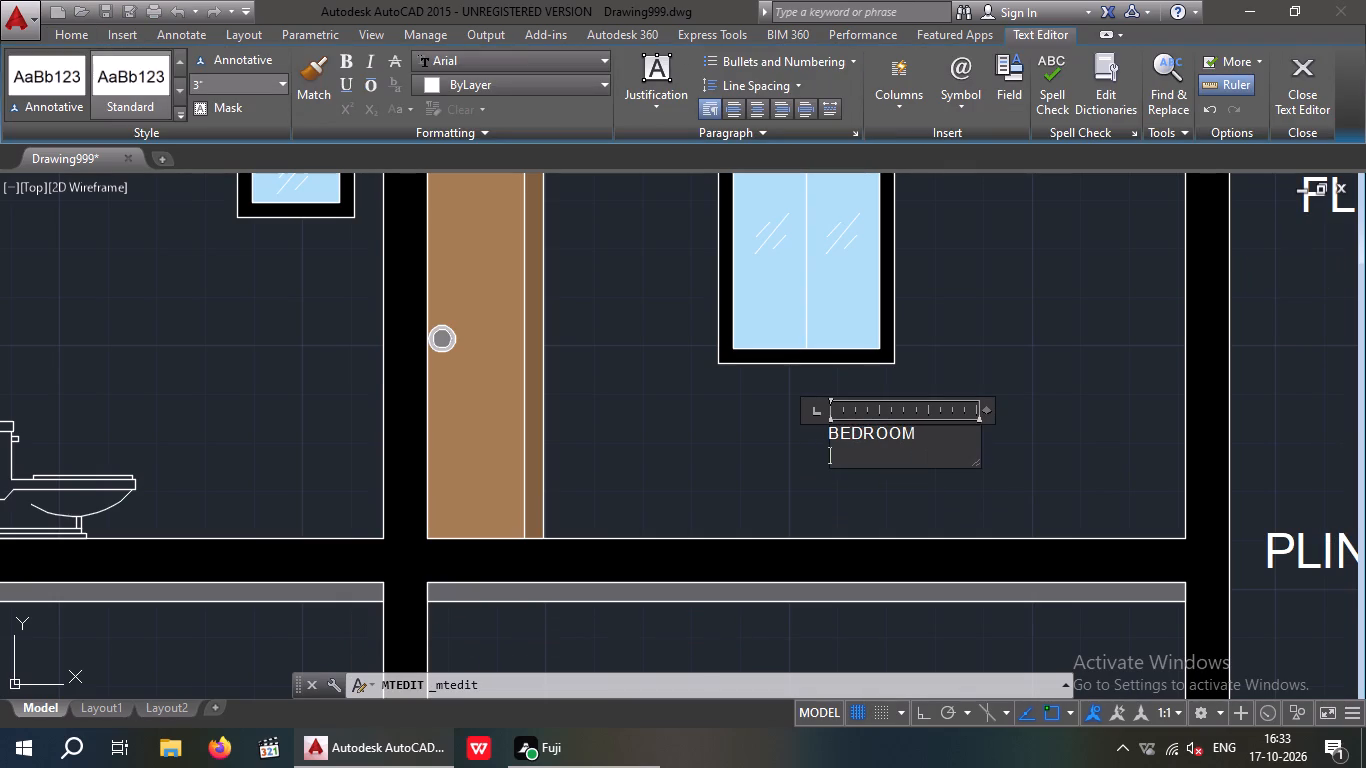
{"action": "type", "text": "13"}
{"action": "key", "text": "apostrophe"}
{"action": "key", "text": "x"}
{"action": "type", "text": "12'"}
{"action": "key", "text": "Return"}
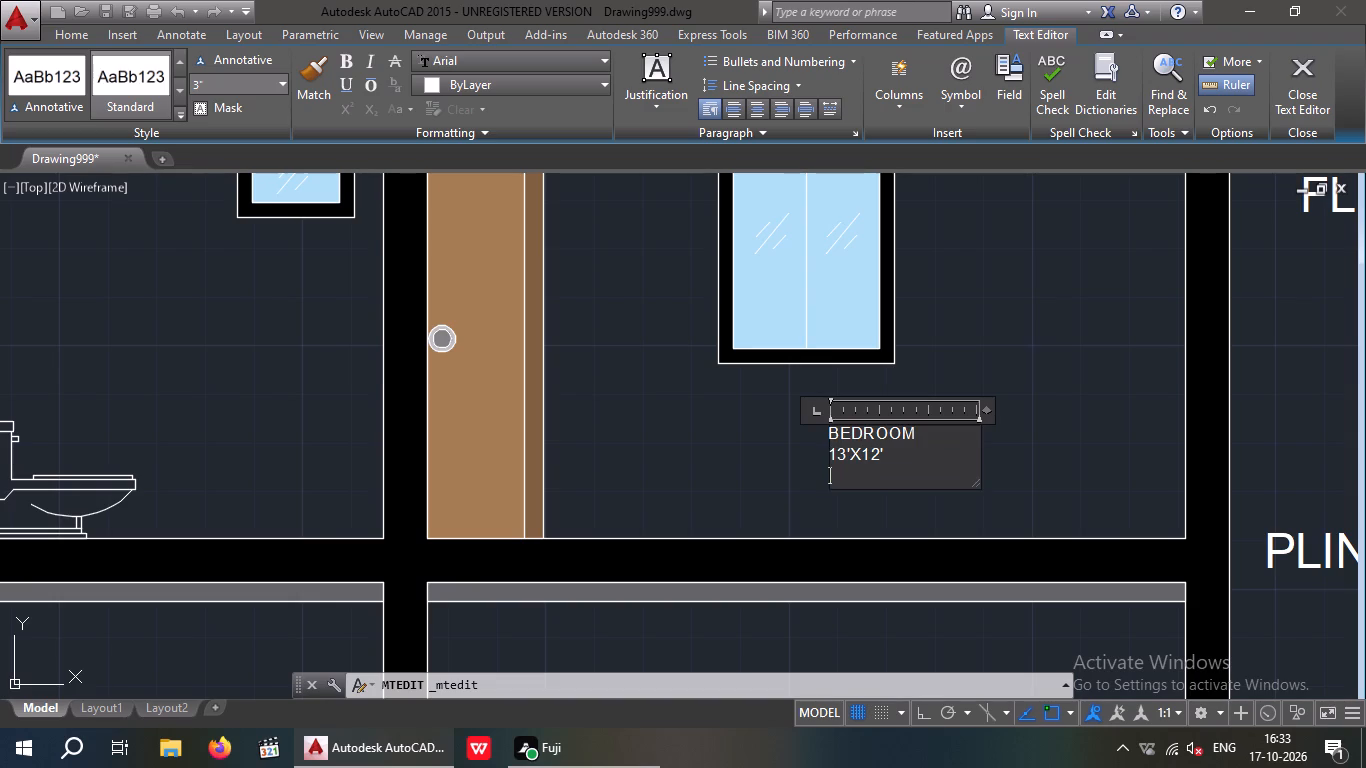
{"action": "left_click", "coordinate": [791, 458]}
Move the two-line BEDROOM label across so it sits centred beneath the bedroom window.
{"action": "left_click_drag", "start_coordinate": [906, 462], "coordinate": [866, 467]}
{"action": "left_click", "coordinate": [839, 434]}
{"action": "left_click", "coordinate": [270, 59]}
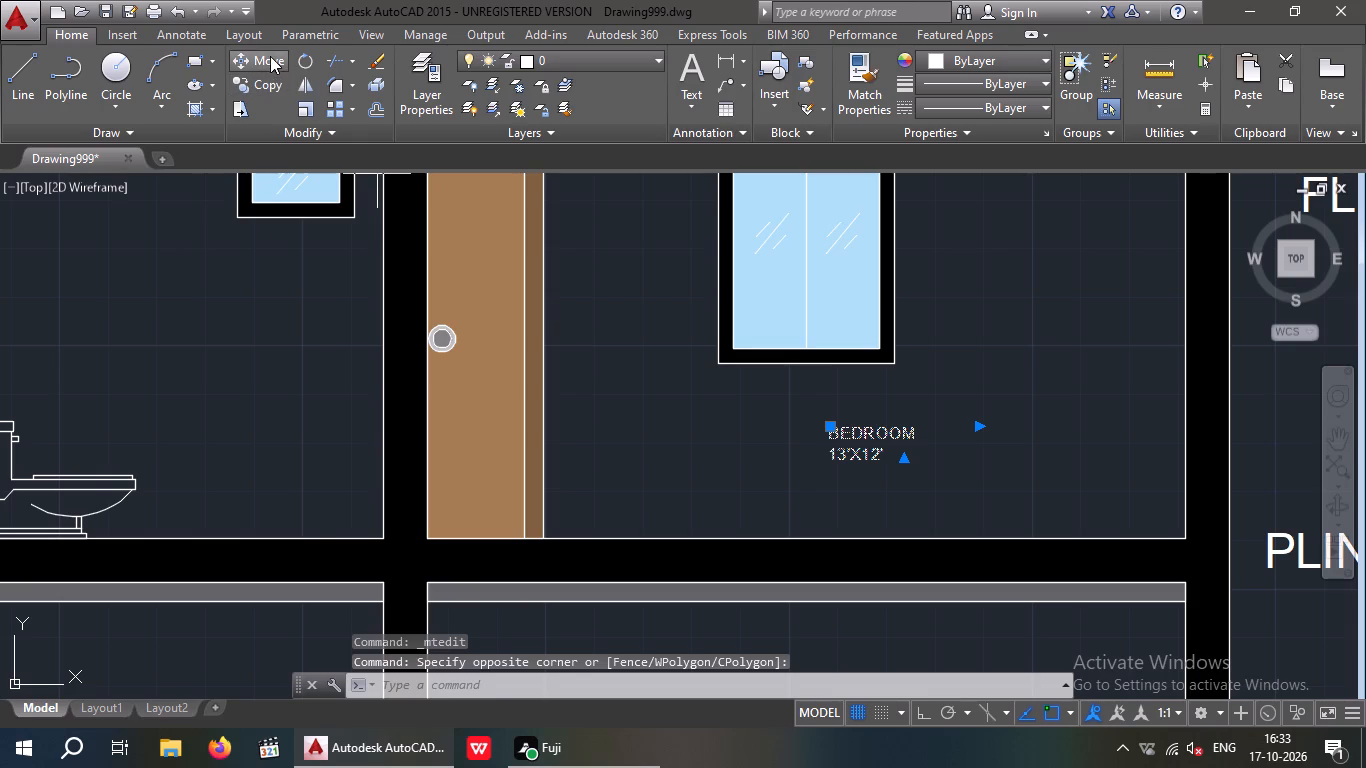
{"action": "left_click_drag", "start_coordinate": [835, 426], "coordinate": [811, 421]}
{"action": "left_click", "coordinate": [779, 427]}
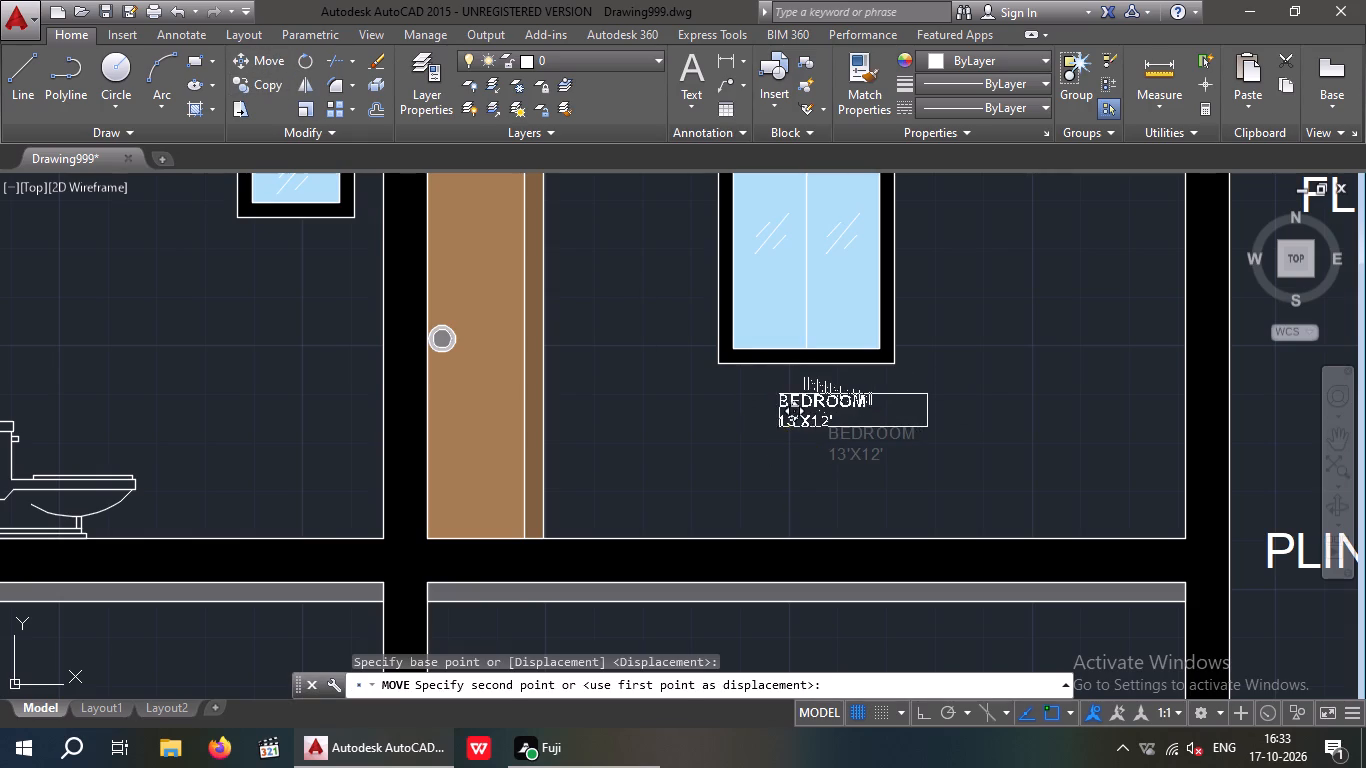
{"action": "scroll", "coordinate": [782, 423], "scroll_direction": "down", "scroll_amount": 3}
{"action": "key", "text": "Escape"}
Copy the two-line BEDROOM label into the room with the toilet, placing it above the toilet seat at about the same height.
{"action": "scroll", "coordinate": [640, 412], "scroll_direction": "up", "scroll_amount": 1}
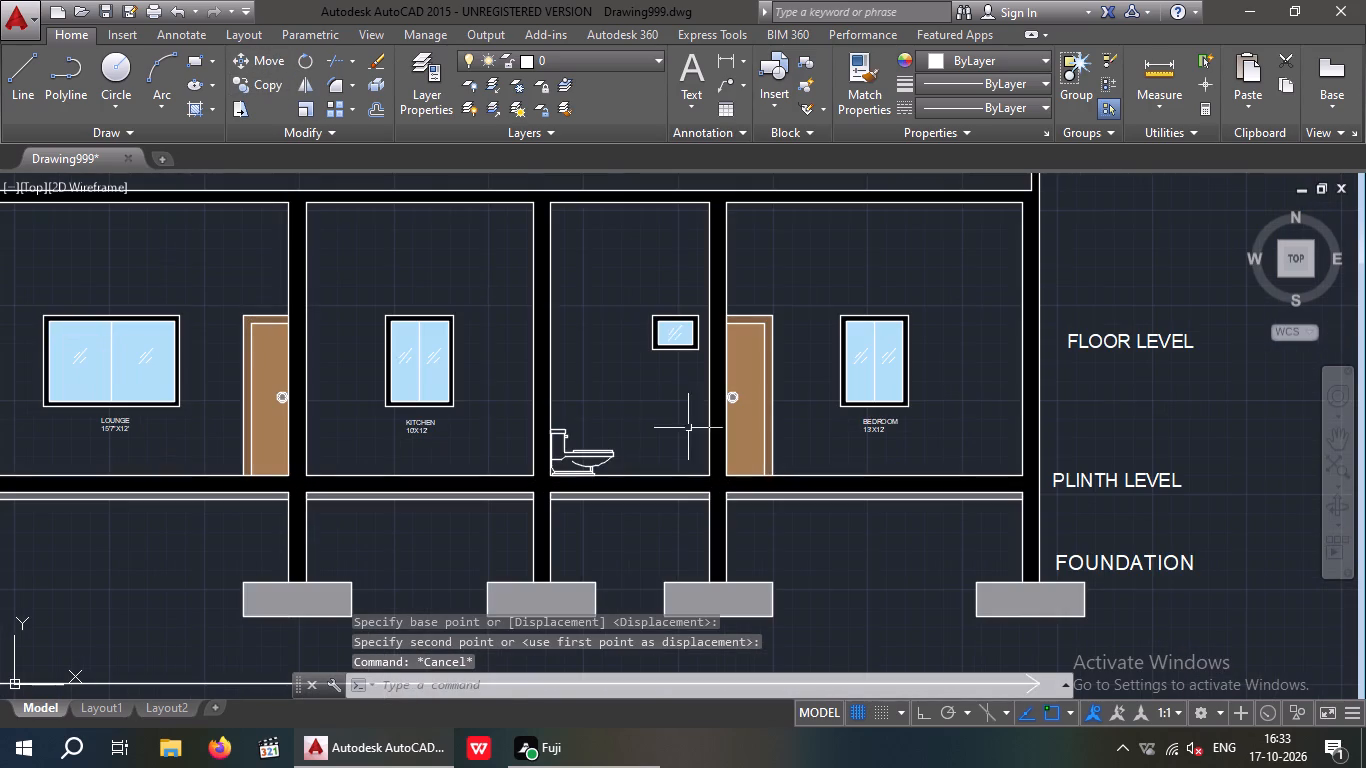
{"action": "scroll", "coordinate": [877, 436], "scroll_direction": "up", "scroll_amount": 3}
{"action": "left_click_drag", "start_coordinate": [926, 435], "coordinate": [868, 424]}
{"action": "left_click", "coordinate": [826, 366]}
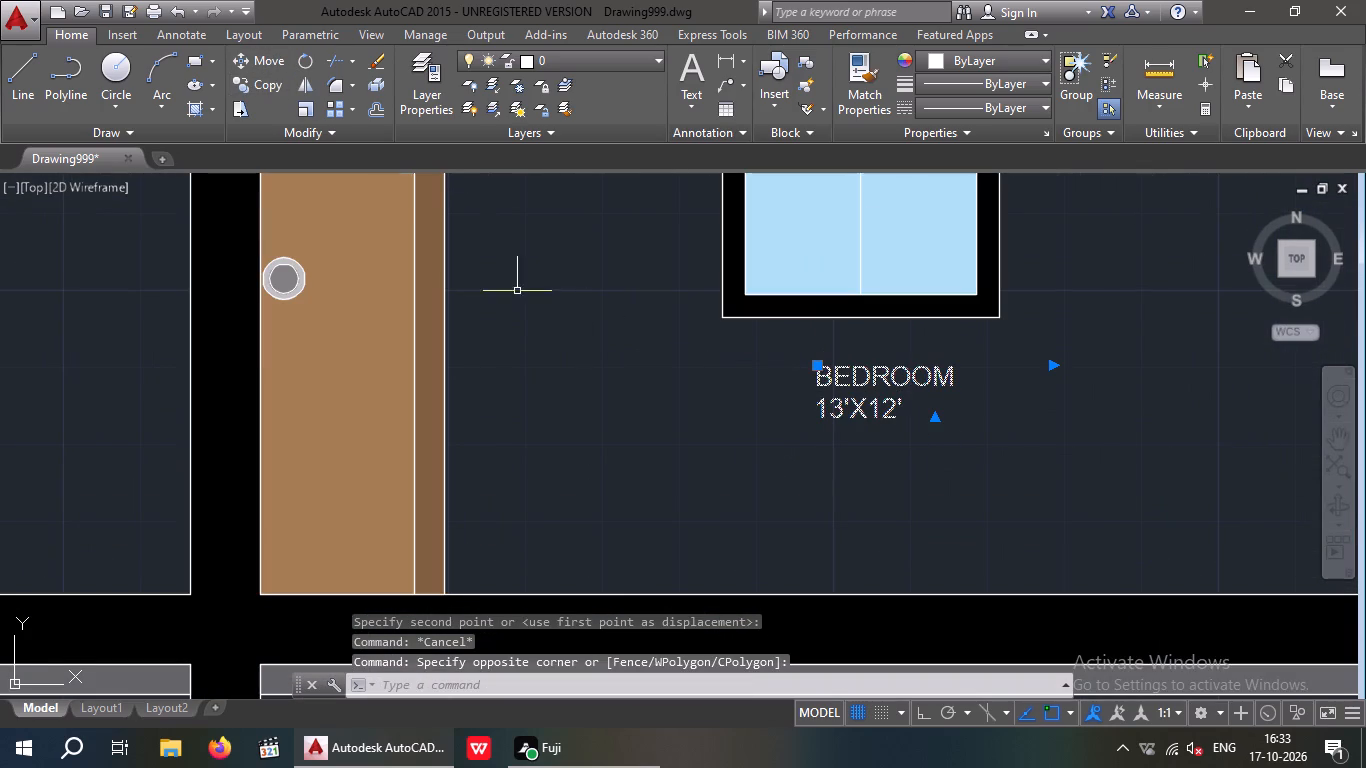
{"action": "left_click", "coordinate": [273, 87]}
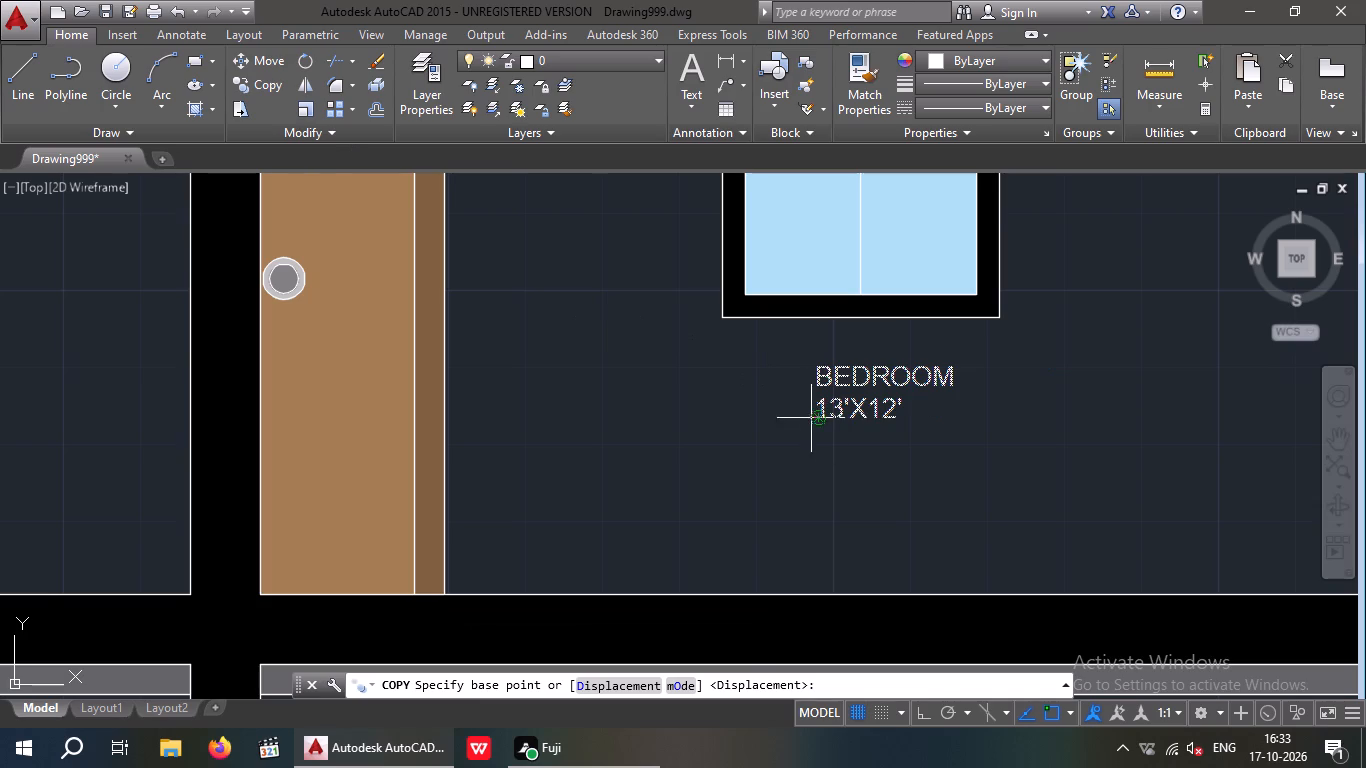
{"action": "left_click", "coordinate": [815, 418]}
{"action": "scroll", "coordinate": [817, 425], "scroll_direction": "down", "scroll_amount": 3}
{"action": "scroll", "coordinate": [569, 412], "scroll_direction": "up", "scroll_amount": 2}
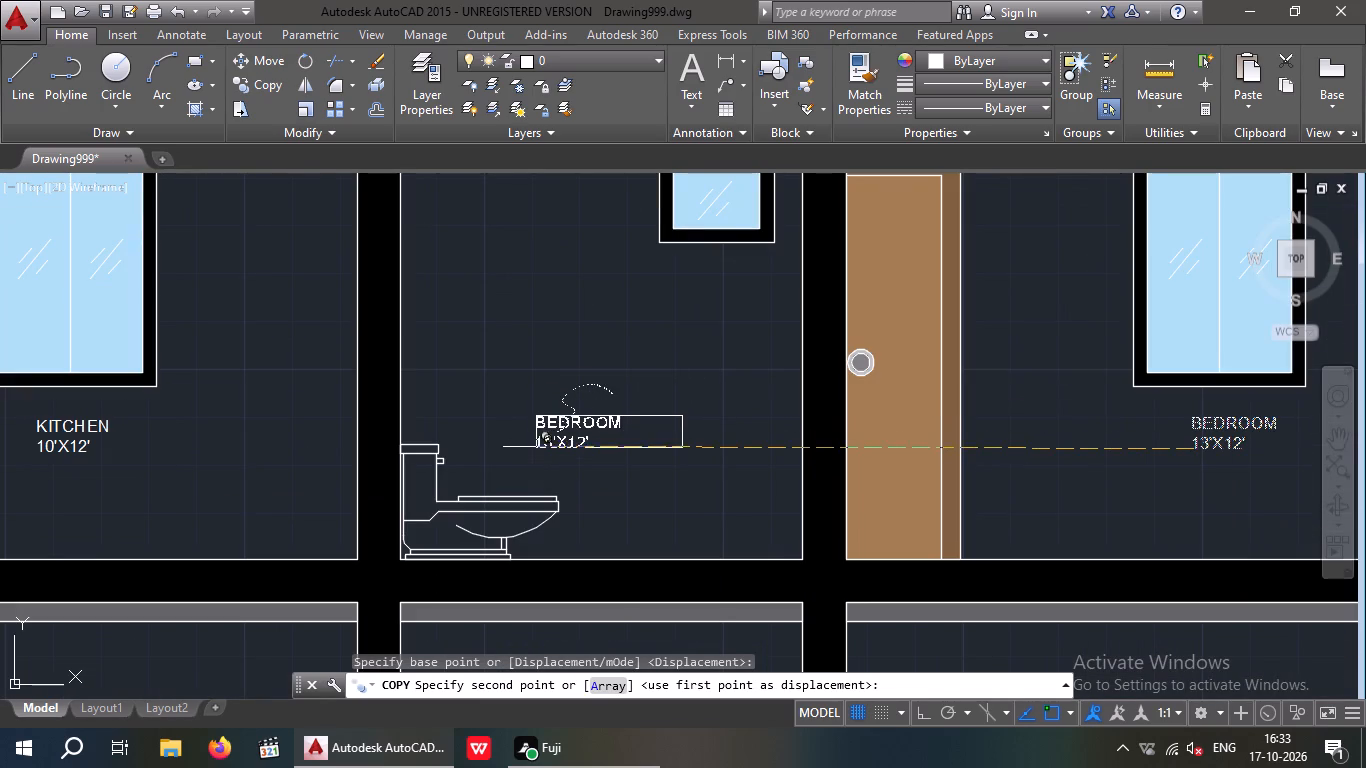
{"action": "left_click", "coordinate": [537, 447]}
{"action": "key", "text": "Escape"}
Change the room name in the copied label above the toilet to BATHROOM.
{"action": "double_click", "coordinate": [563, 440]}
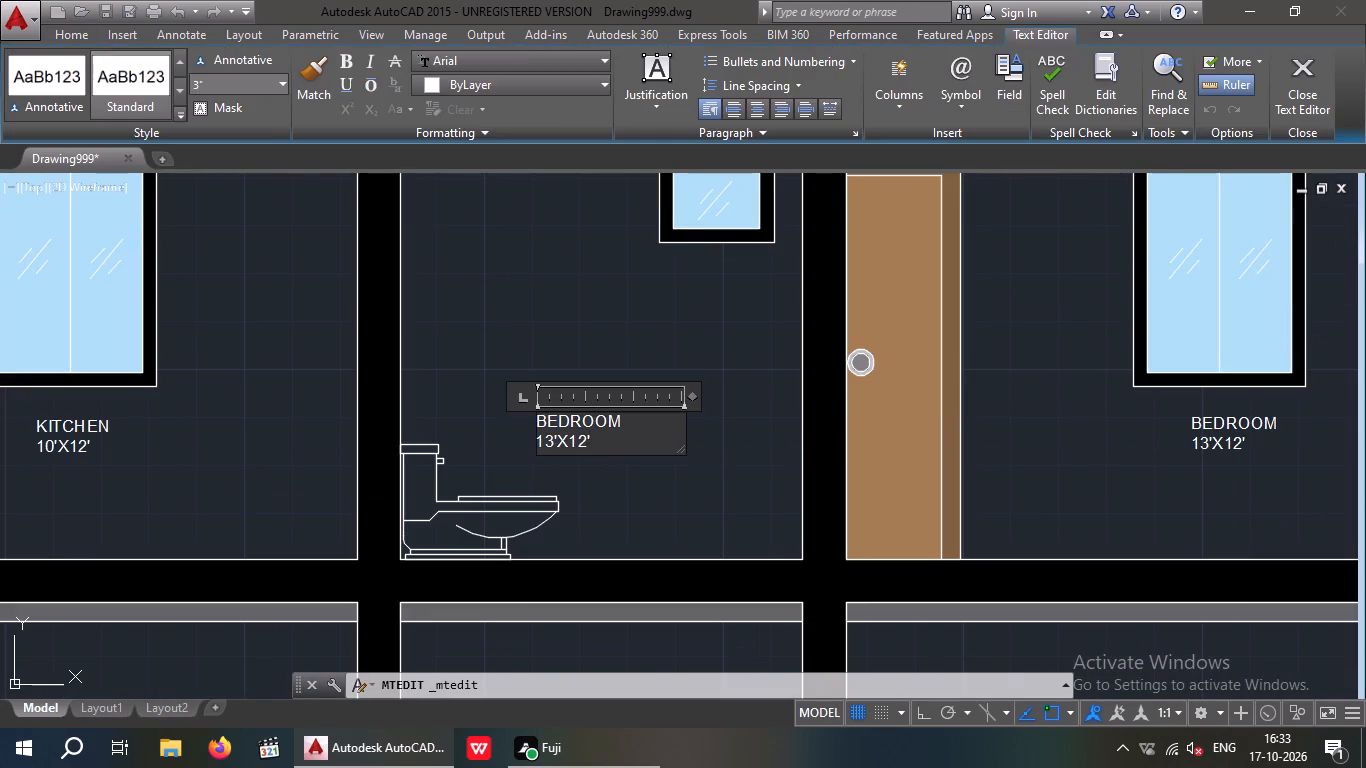
{"action": "left_click", "coordinate": [629, 423]}
{"action": "key", "text": "BackSpace"}
{"action": "key", "text": "BackSpace"}
{"action": "key", "text": "BackSpace"}
{"action": "key", "text": "BackSpace"}
{"action": "key", "text": "BackSpace"}
{"action": "key", "text": "BackSpace"}
{"action": "key", "text": "BackSpace"}
{"action": "key", "text": "BackSpace"}
{"action": "key", "text": "BackSpace"}
{"action": "key", "text": "BackSpace"}
{"action": "key", "text": "BackSpace"}
{"action": "key", "text": "BackSpace"}
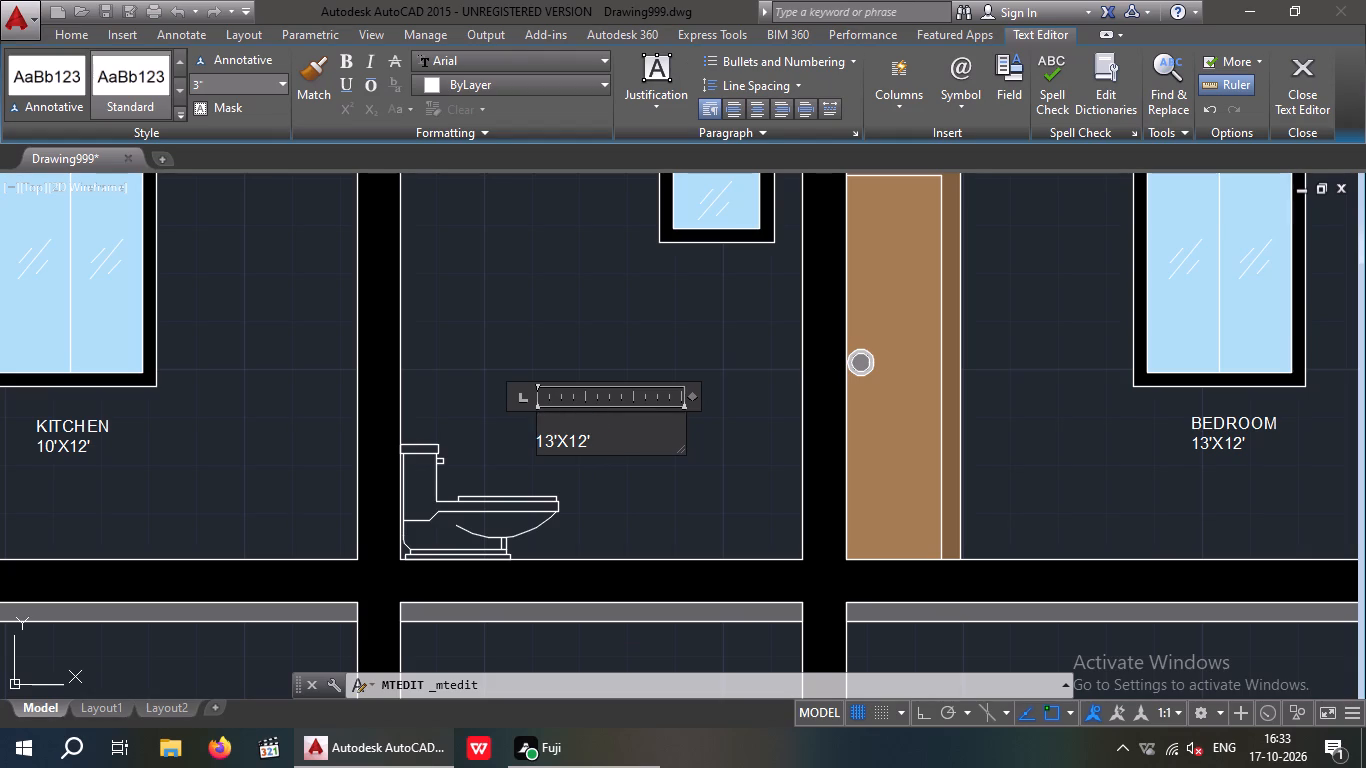
{"action": "type", "text": "BA"}
{"action": "type", "text": "THROOM"}
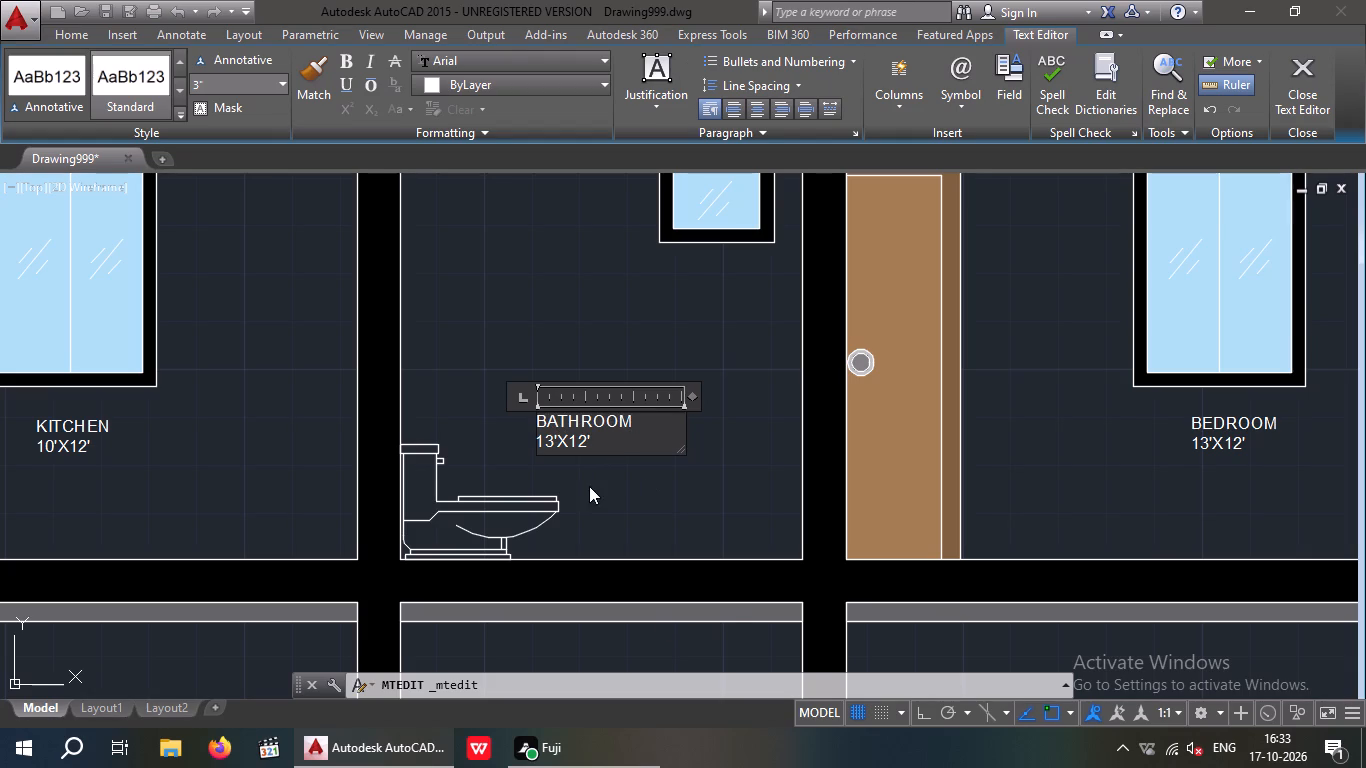
Change the room size on the second line of the BATHROOM label to 7'X12'.
{"action": "left_click", "coordinate": [553, 450]}
{"action": "key", "text": "BackSpace"}
{"action": "key", "text": "BackSpace"}
{"action": "key", "text": "BackSpace"}
{"action": "key", "text": "7"}
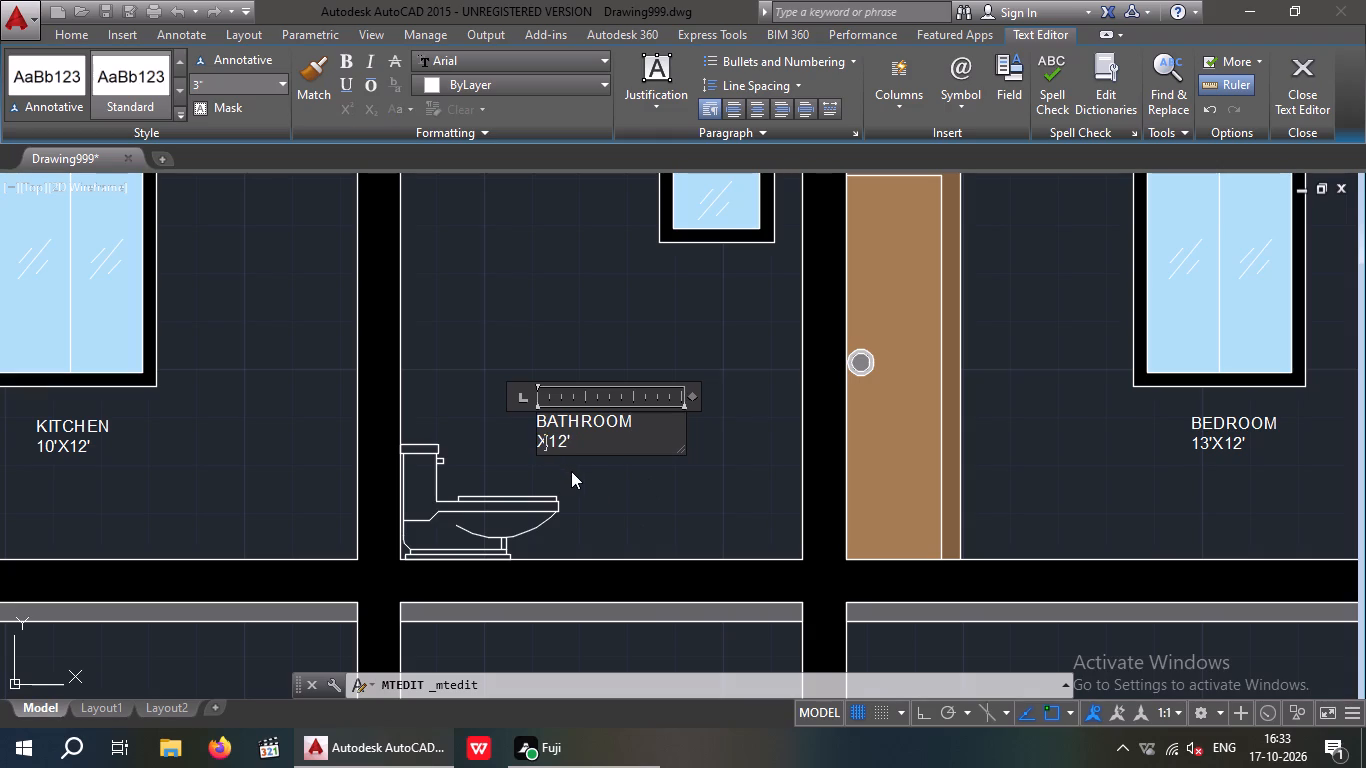
{"action": "key", "text": "apostrophe"}
{"action": "left_click", "coordinate": [486, 313]}
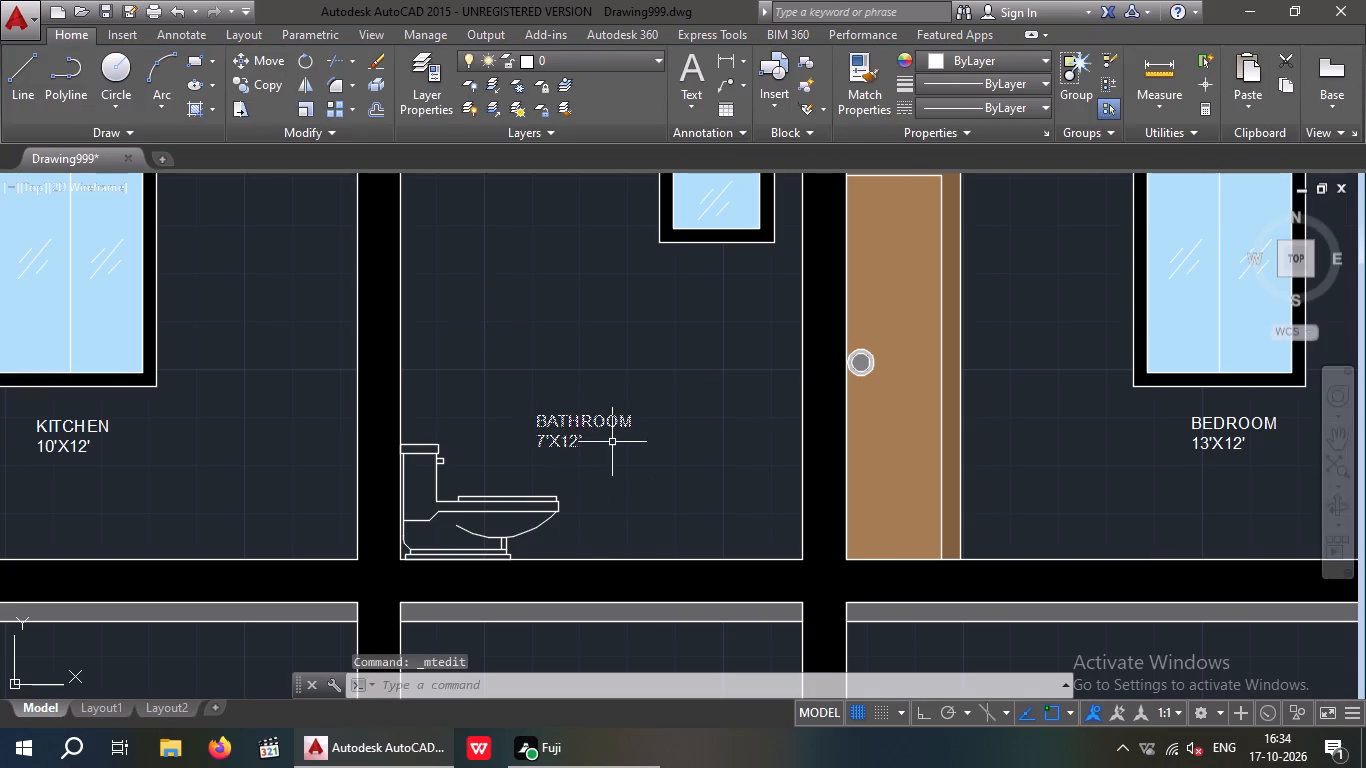
Measure the bathroom's clear width along the floor between its inner wall faces, using a temporary linear dimension.
{"action": "double_click", "coordinate": [562, 444]}
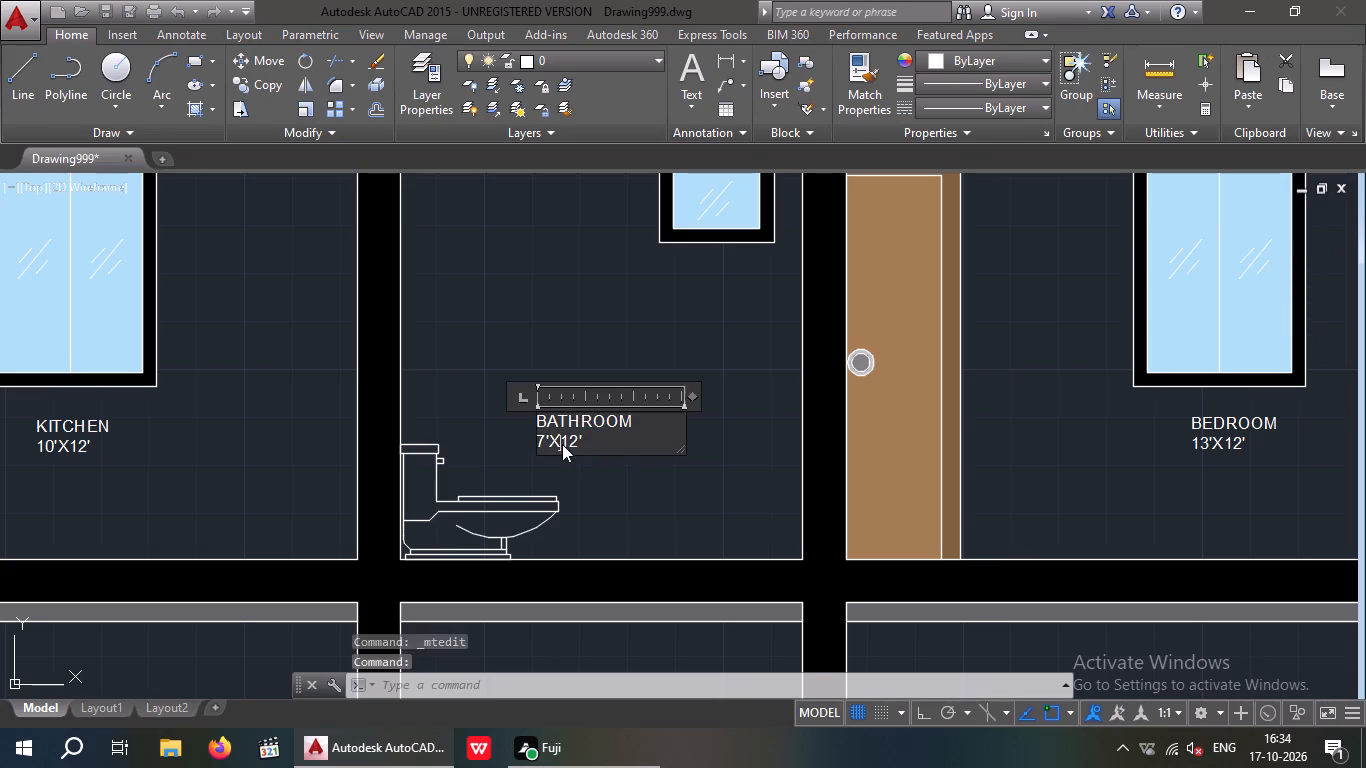
{"action": "key", "text": "Escape"}
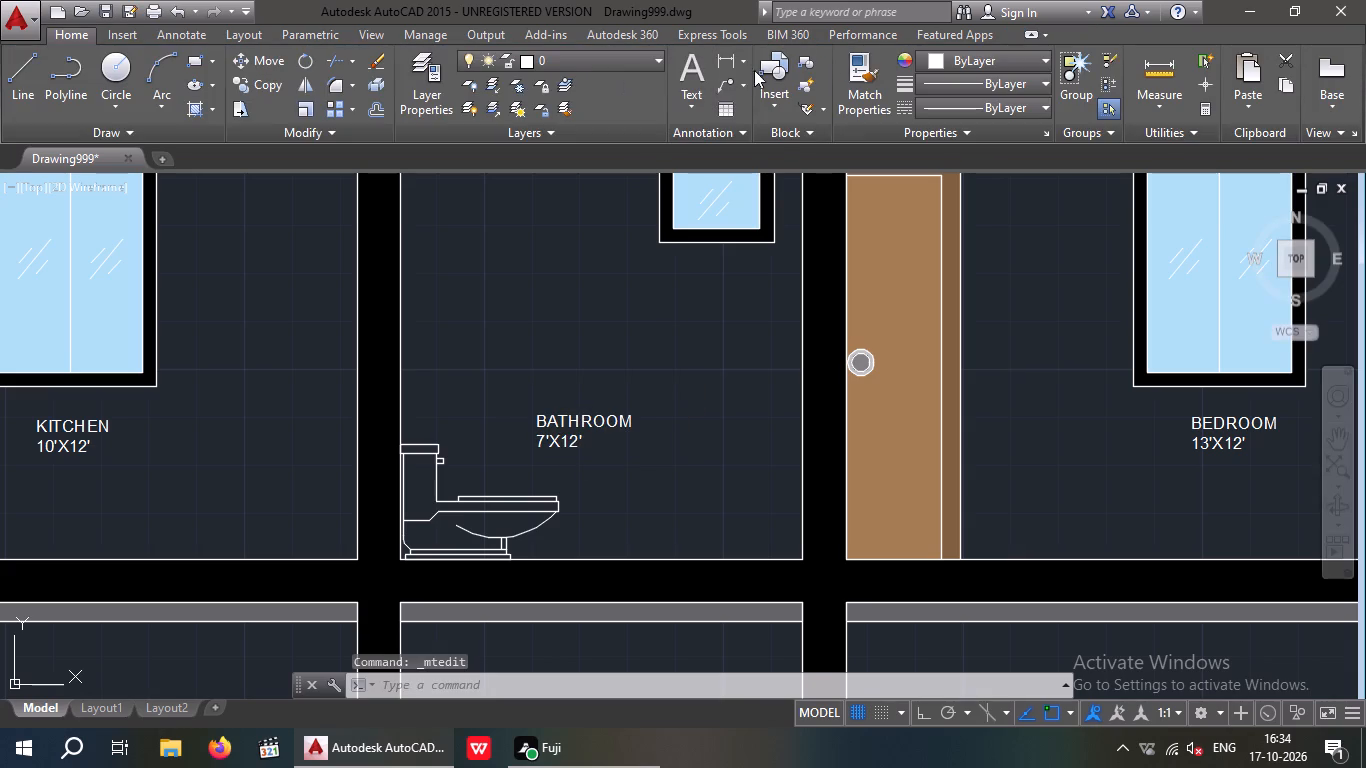
{"action": "left_click", "coordinate": [710, 57]}
{"action": "key", "text": "Escape"}
{"action": "left_click", "coordinate": [724, 59]}
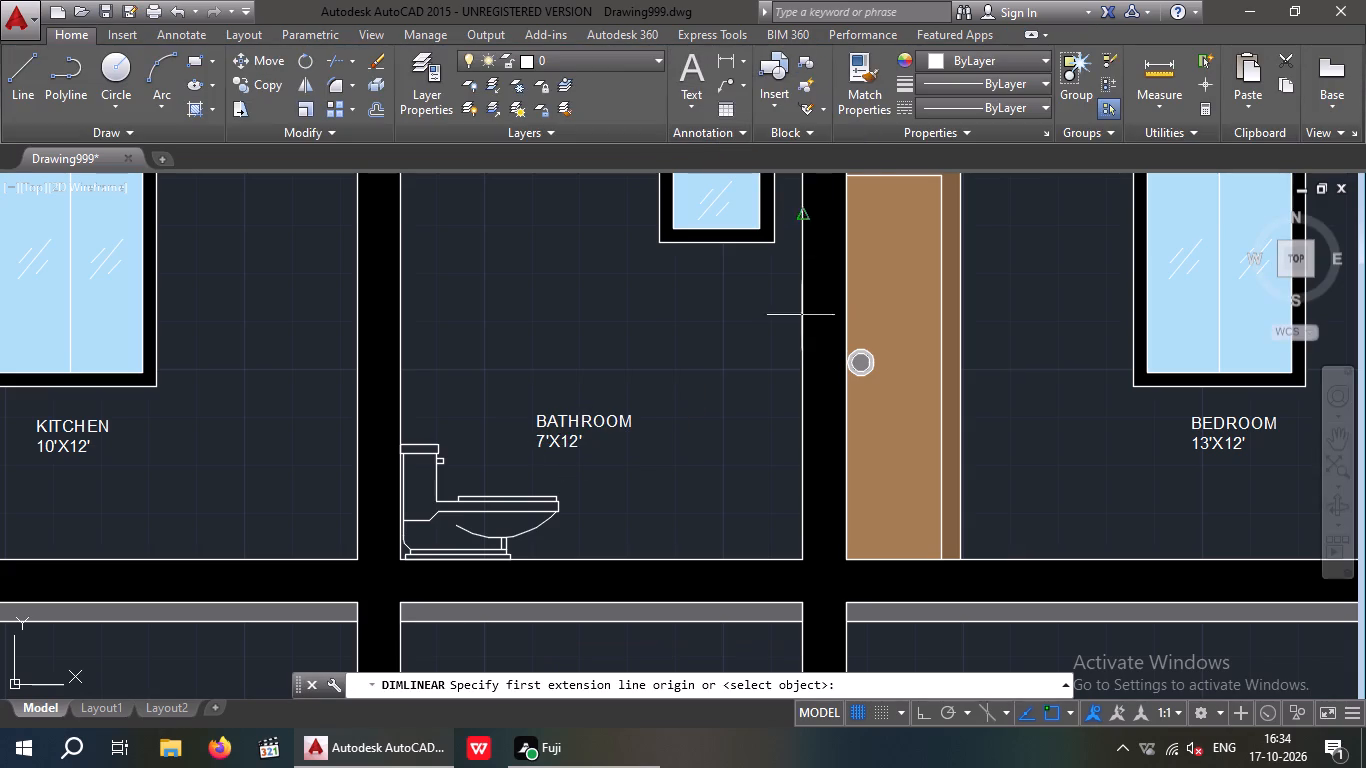
{"action": "left_click_drag", "start_coordinate": [403, 561], "coordinate": [437, 570]}
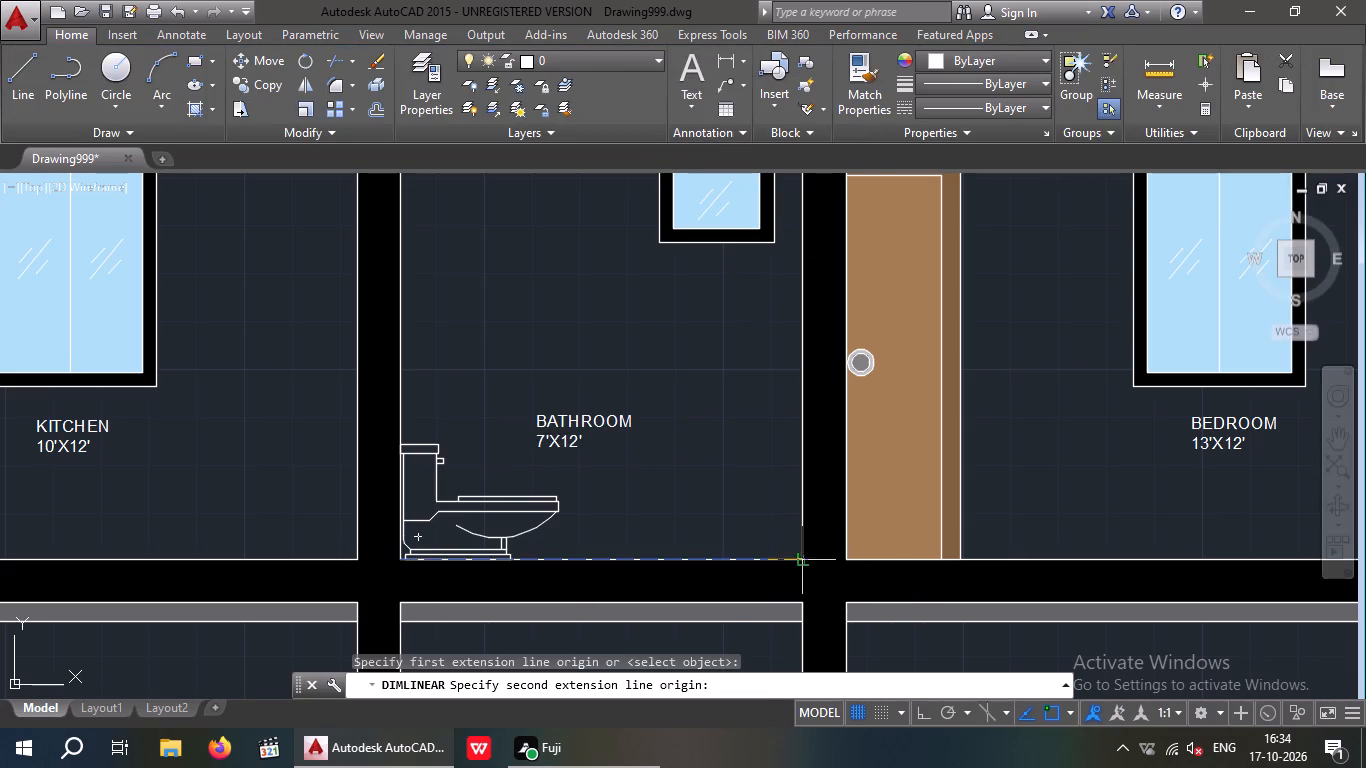
{"action": "left_click", "coordinate": [807, 564]}
{"action": "key", "text": "Escape"}
Indent the 7'X12' line with five leading spaces so it sits centred beneath the word BATHROOM.
{"action": "double_click", "coordinate": [579, 439]}
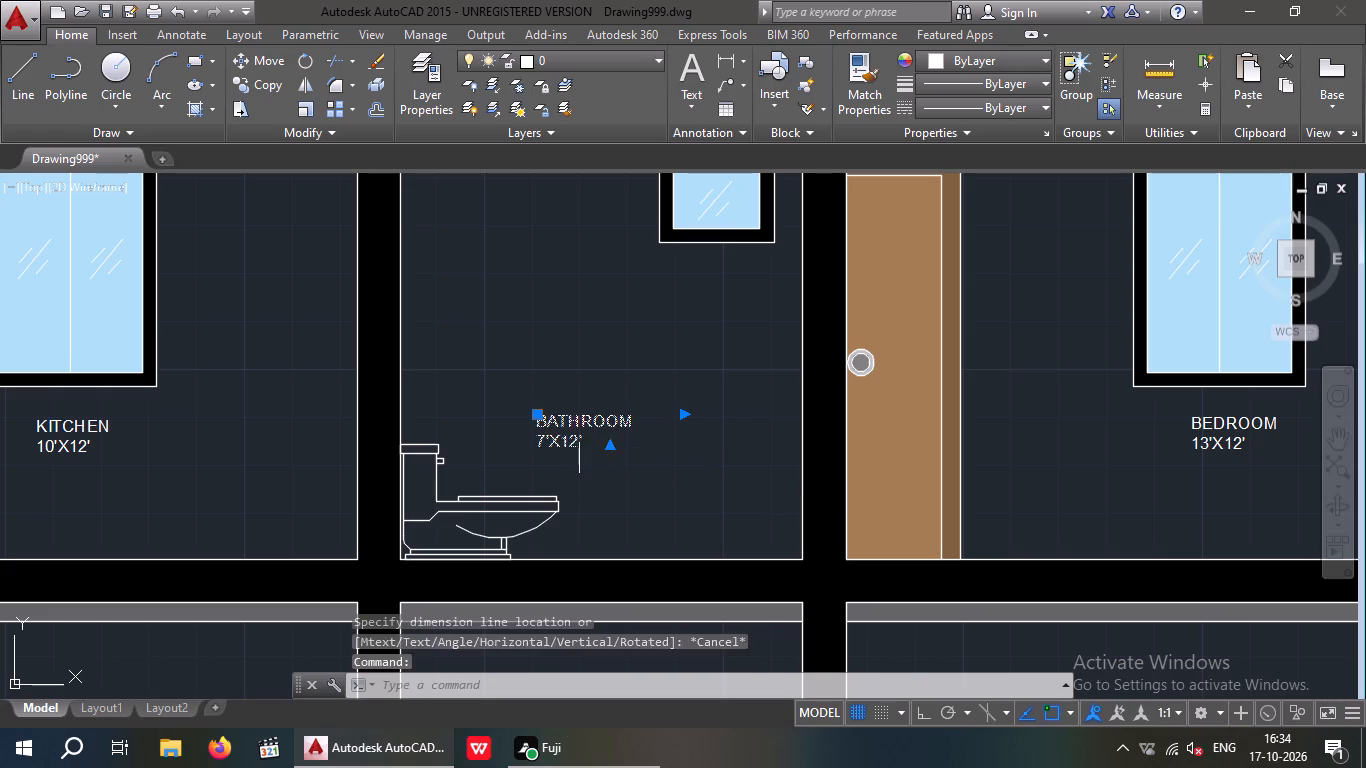
{"action": "key", "text": "Left"}
{"action": "key", "text": "Left"}
{"action": "key", "text": "Left"}
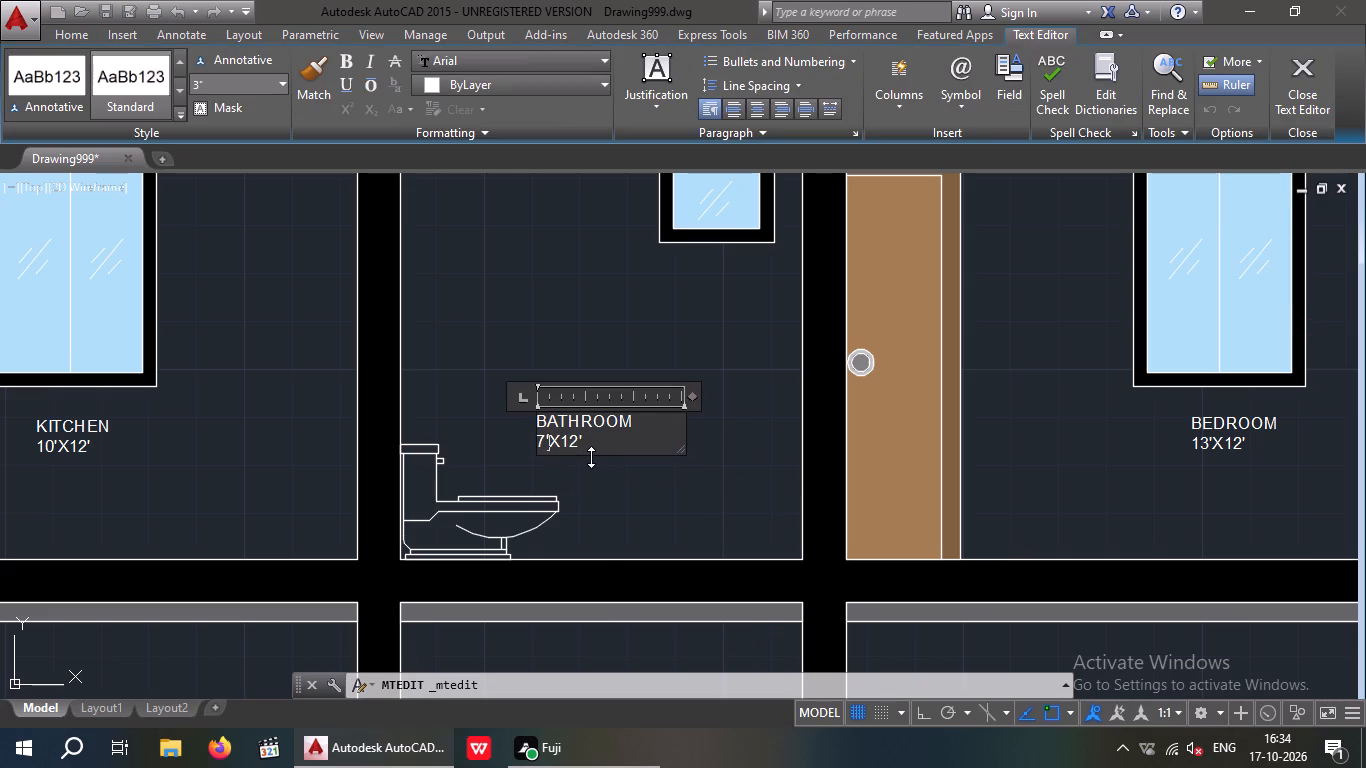
{"action": "key", "text": "Left"}
{"action": "key", "text": "Left"}
{"action": "key", "text": "space"}
{"action": "key", "text": "space"}
{"action": "key", "text": "space"}
{"action": "key", "text": "space"}
{"action": "key", "text": "space"}
{"action": "left_click", "coordinate": [576, 349]}
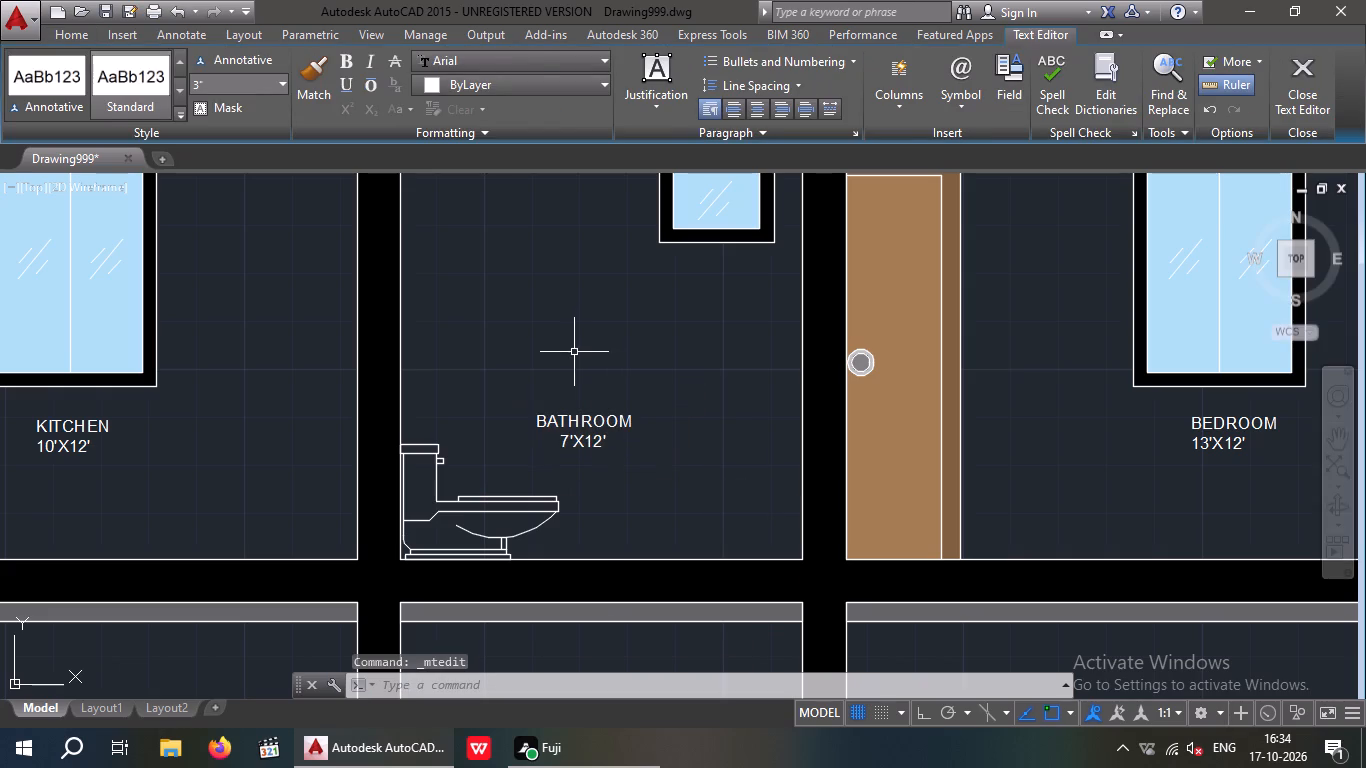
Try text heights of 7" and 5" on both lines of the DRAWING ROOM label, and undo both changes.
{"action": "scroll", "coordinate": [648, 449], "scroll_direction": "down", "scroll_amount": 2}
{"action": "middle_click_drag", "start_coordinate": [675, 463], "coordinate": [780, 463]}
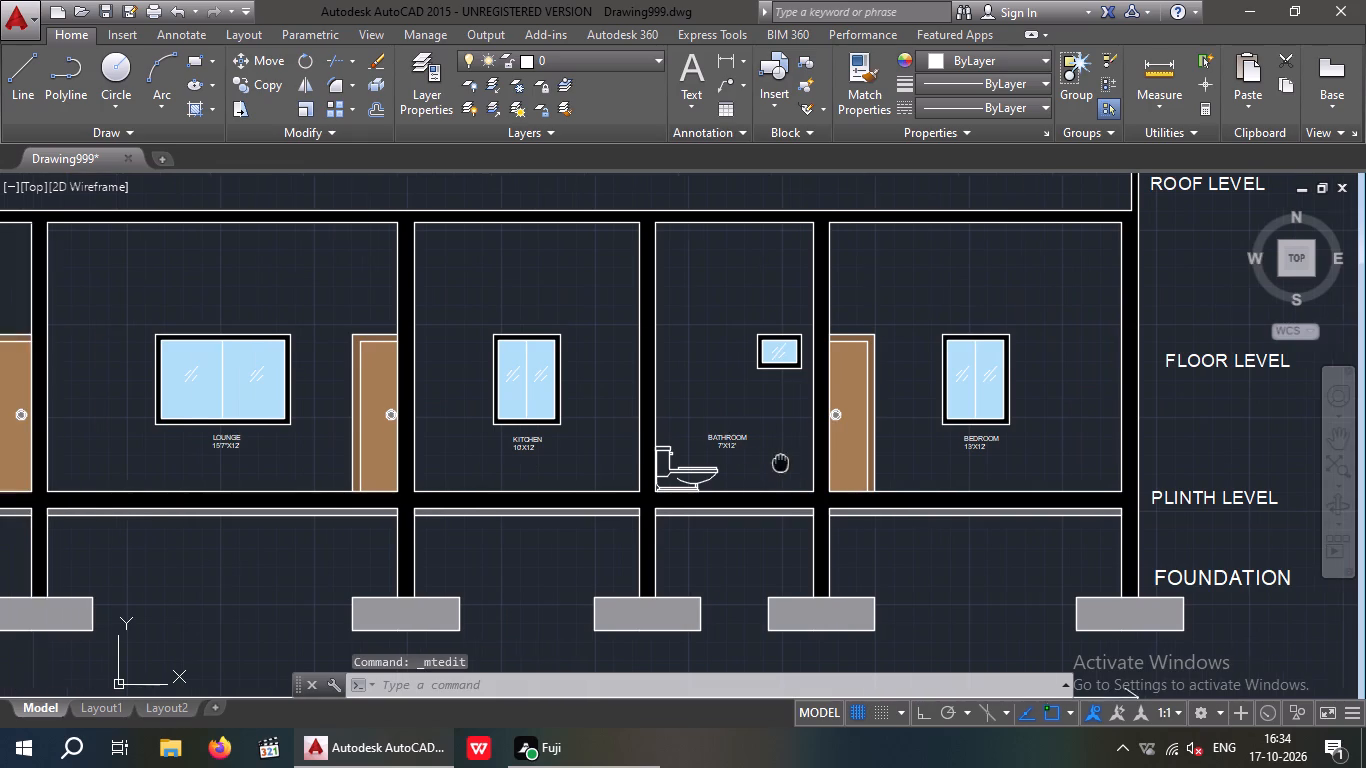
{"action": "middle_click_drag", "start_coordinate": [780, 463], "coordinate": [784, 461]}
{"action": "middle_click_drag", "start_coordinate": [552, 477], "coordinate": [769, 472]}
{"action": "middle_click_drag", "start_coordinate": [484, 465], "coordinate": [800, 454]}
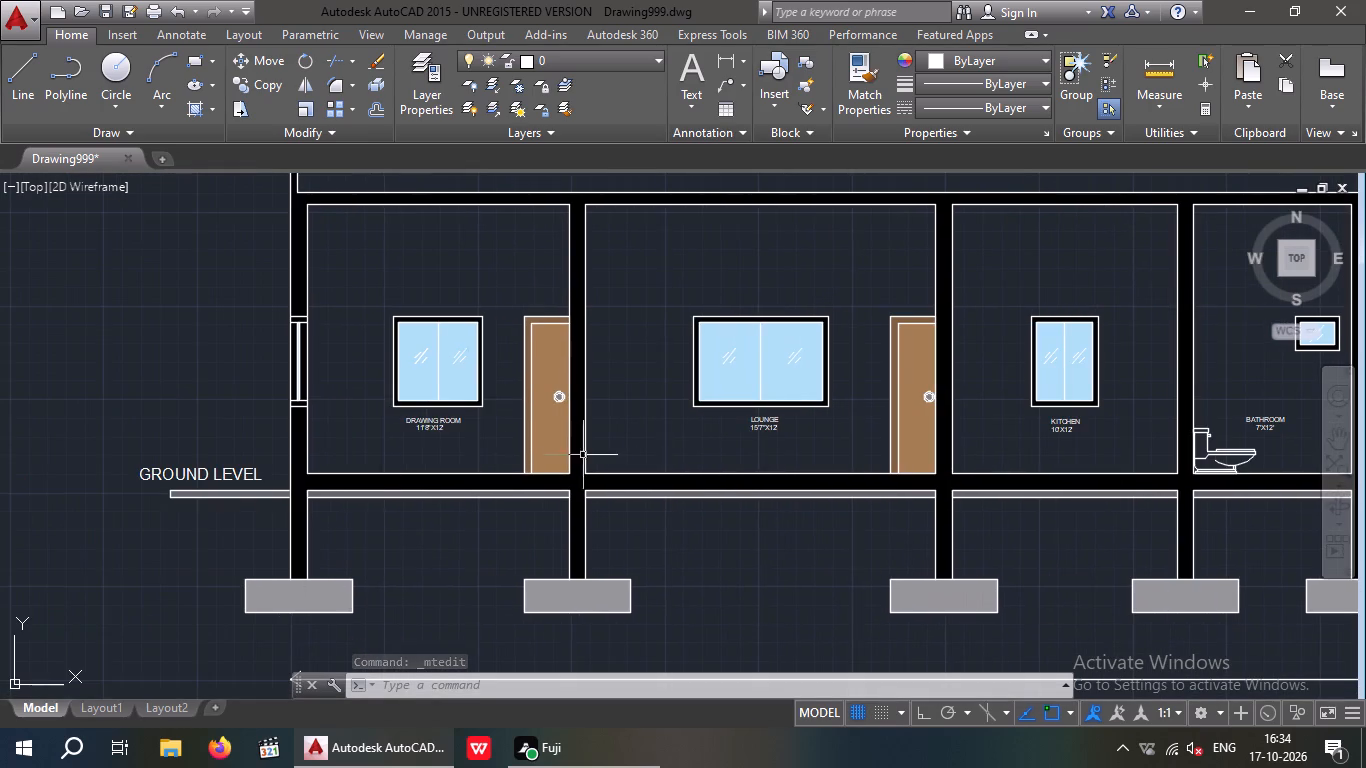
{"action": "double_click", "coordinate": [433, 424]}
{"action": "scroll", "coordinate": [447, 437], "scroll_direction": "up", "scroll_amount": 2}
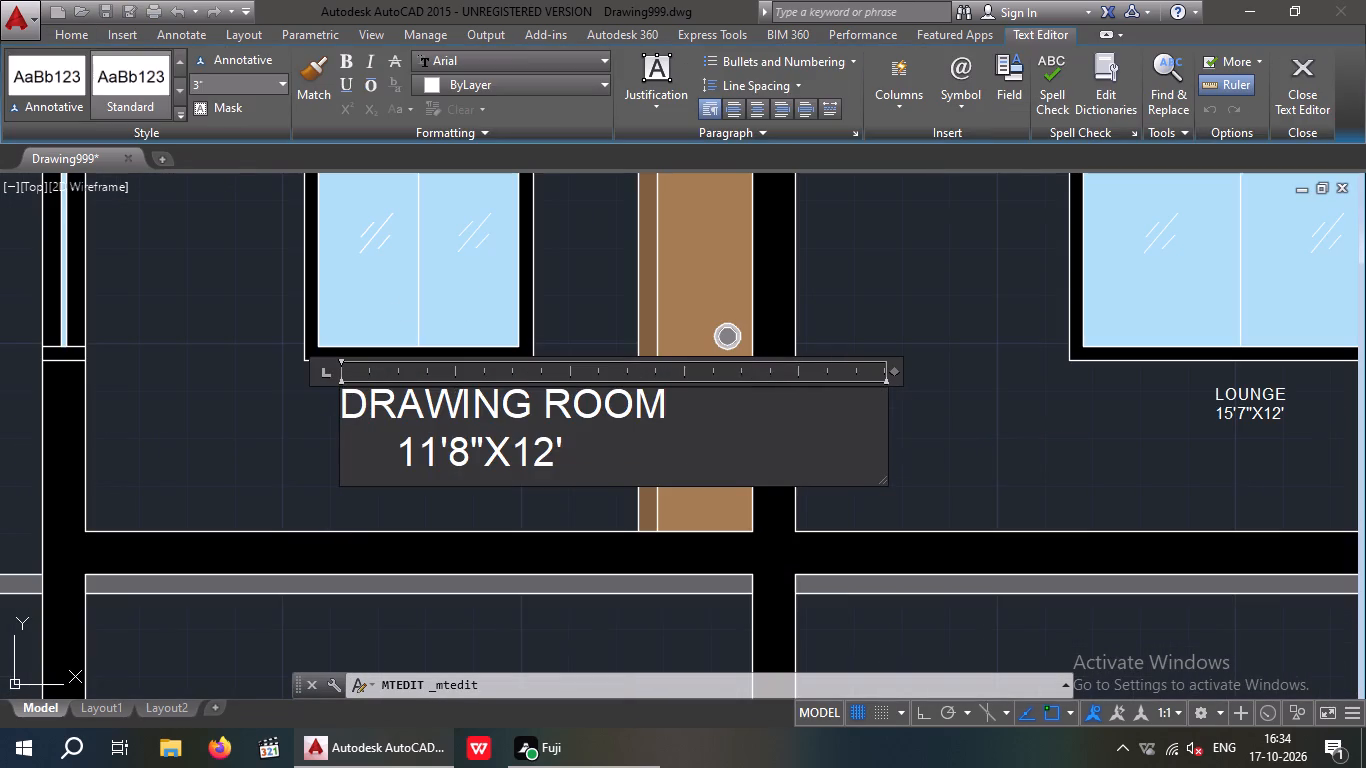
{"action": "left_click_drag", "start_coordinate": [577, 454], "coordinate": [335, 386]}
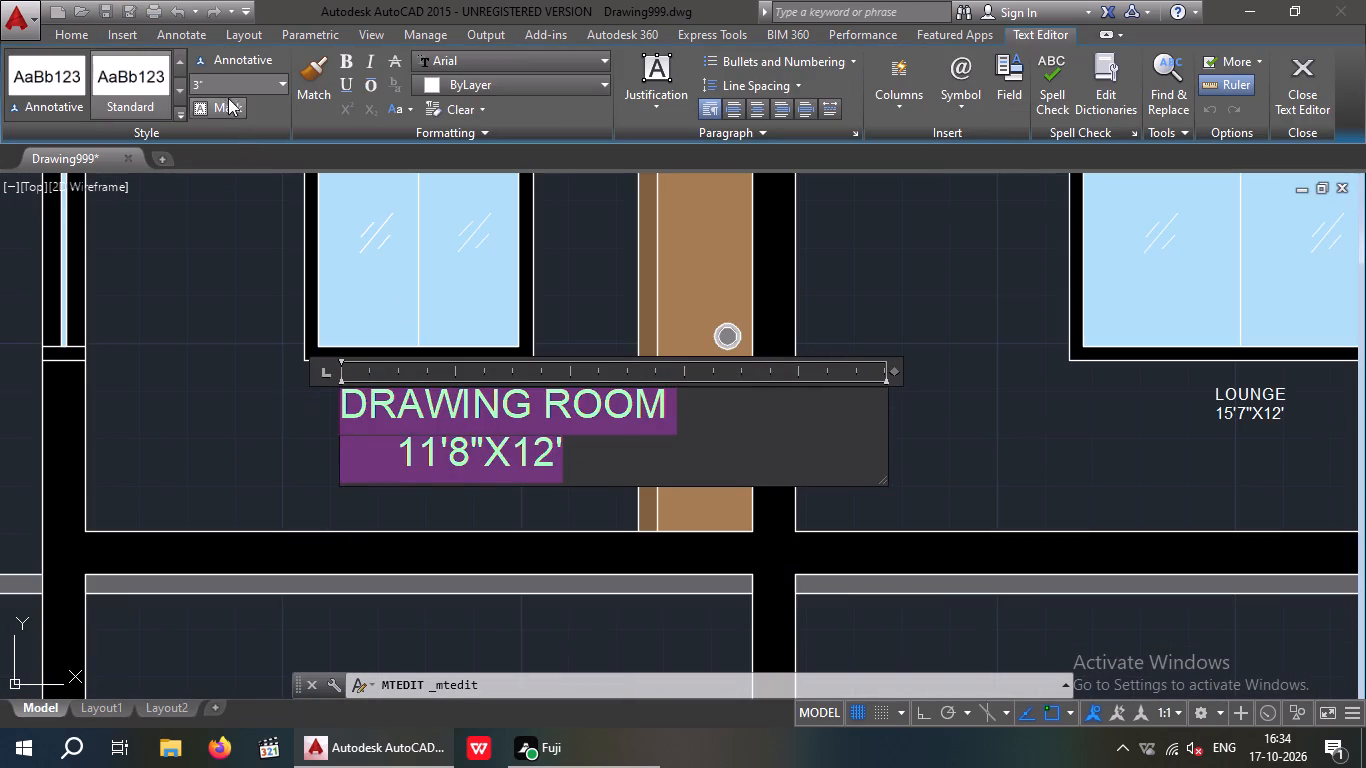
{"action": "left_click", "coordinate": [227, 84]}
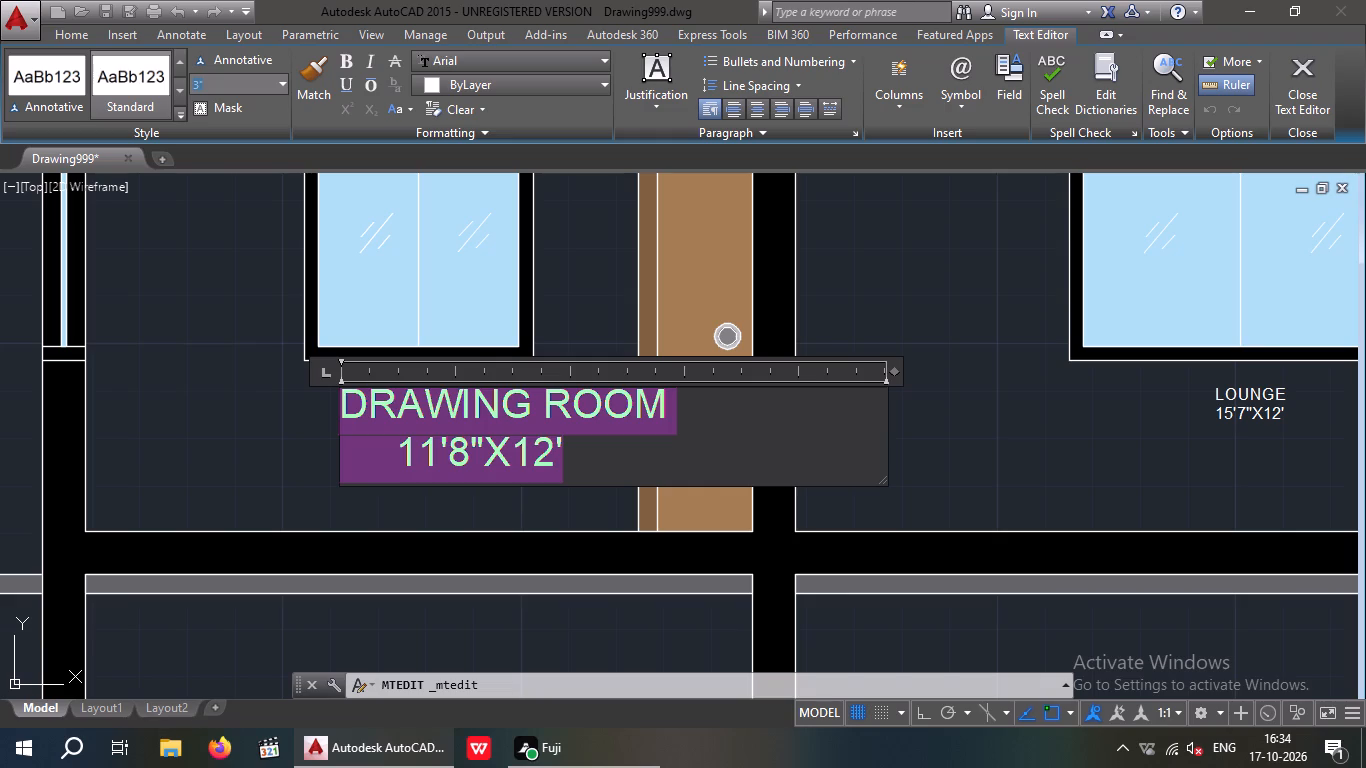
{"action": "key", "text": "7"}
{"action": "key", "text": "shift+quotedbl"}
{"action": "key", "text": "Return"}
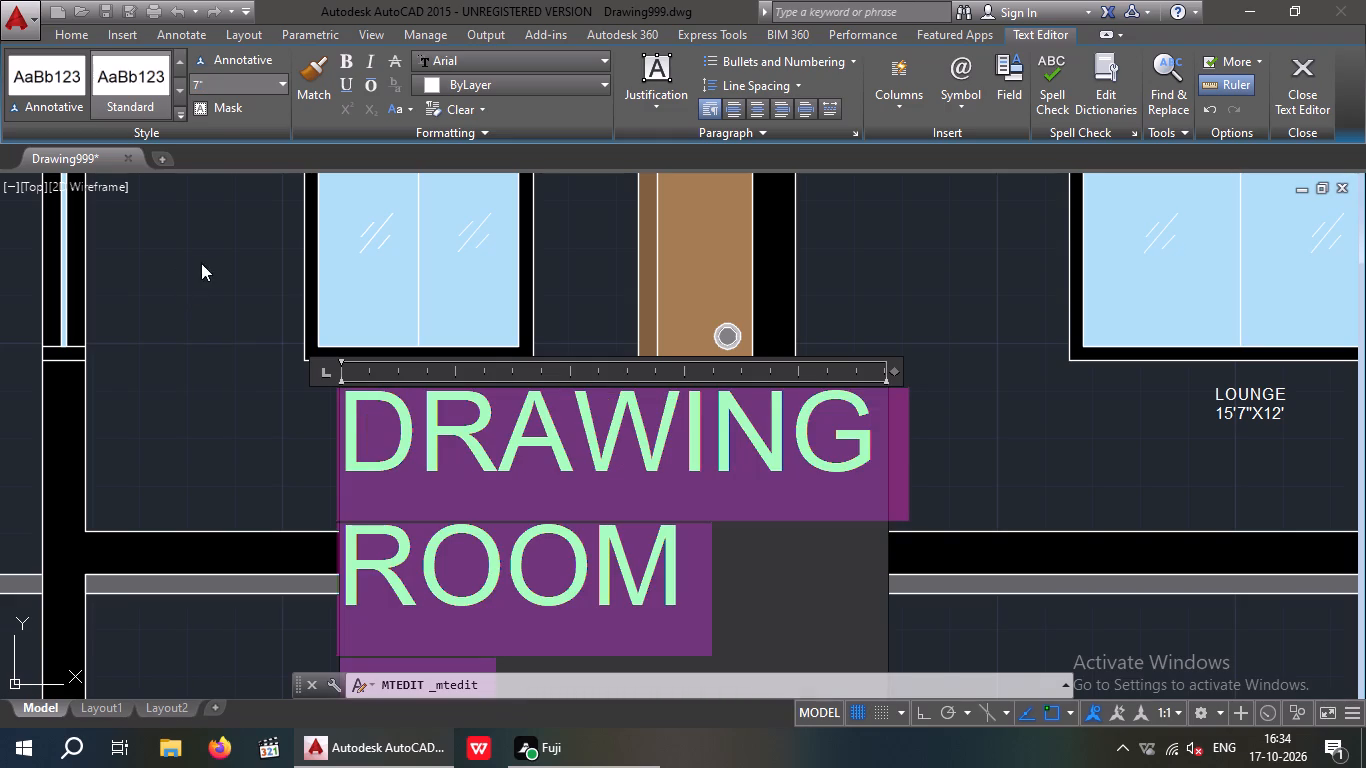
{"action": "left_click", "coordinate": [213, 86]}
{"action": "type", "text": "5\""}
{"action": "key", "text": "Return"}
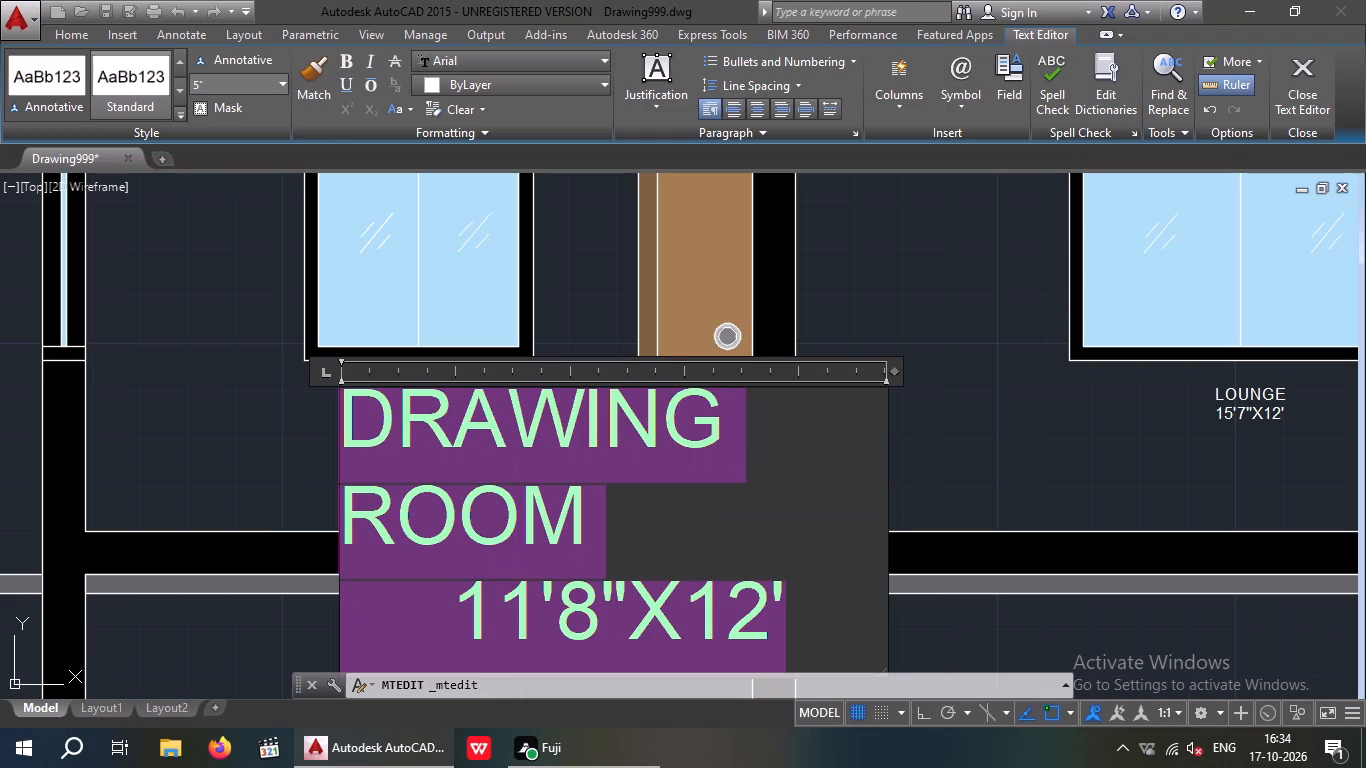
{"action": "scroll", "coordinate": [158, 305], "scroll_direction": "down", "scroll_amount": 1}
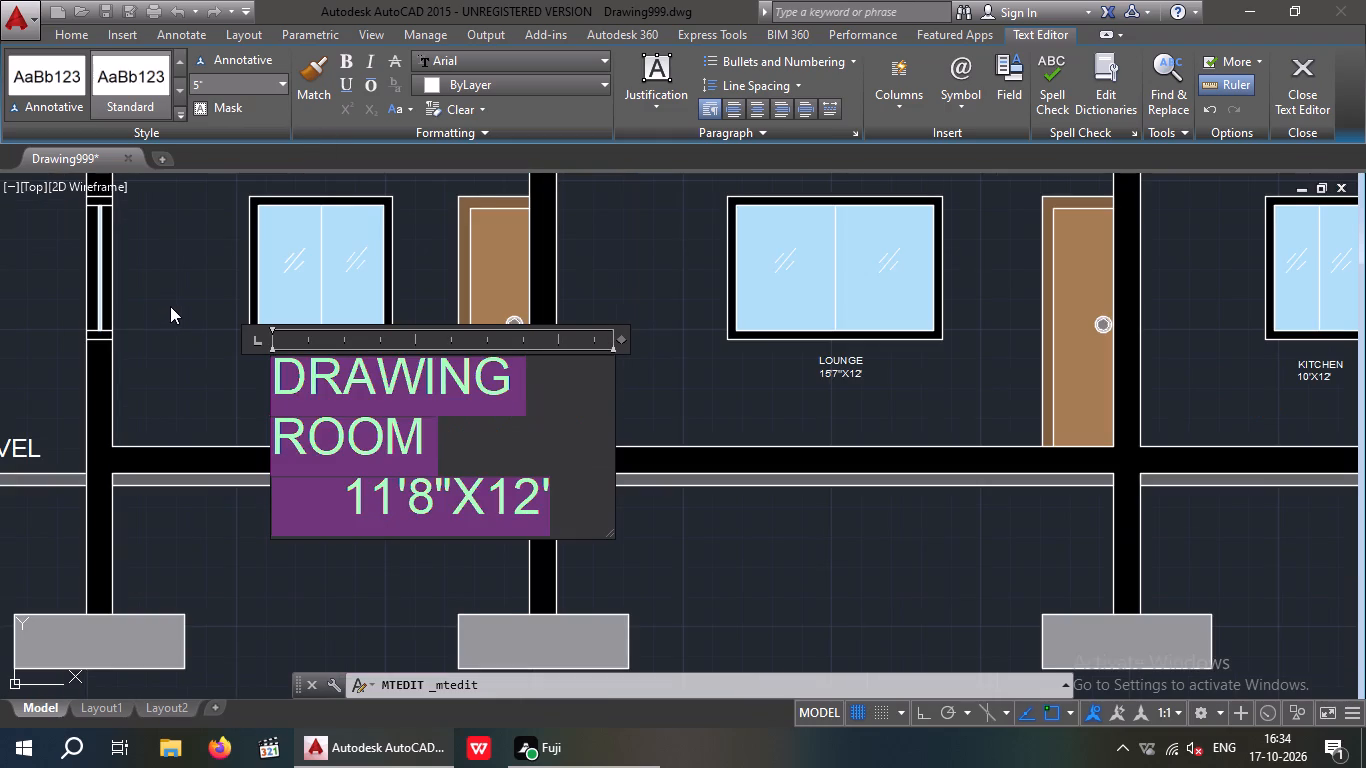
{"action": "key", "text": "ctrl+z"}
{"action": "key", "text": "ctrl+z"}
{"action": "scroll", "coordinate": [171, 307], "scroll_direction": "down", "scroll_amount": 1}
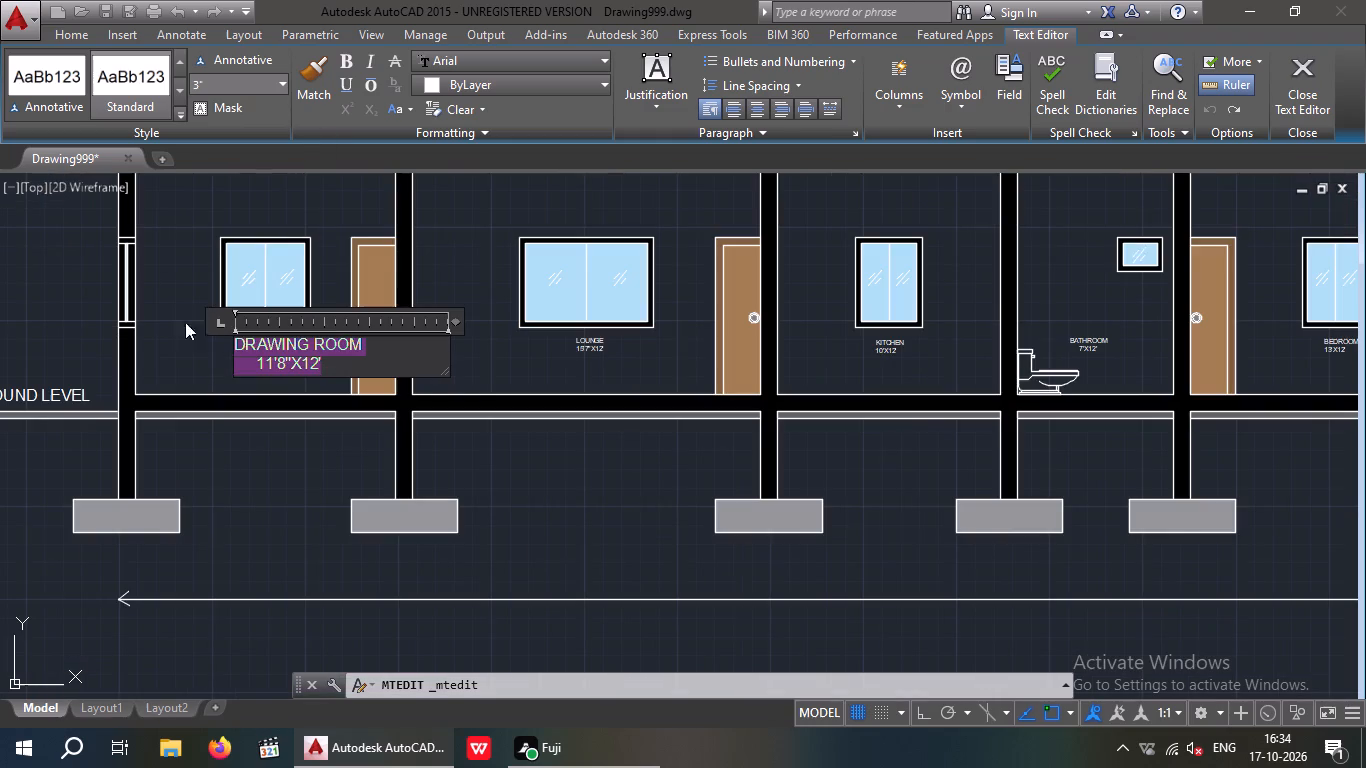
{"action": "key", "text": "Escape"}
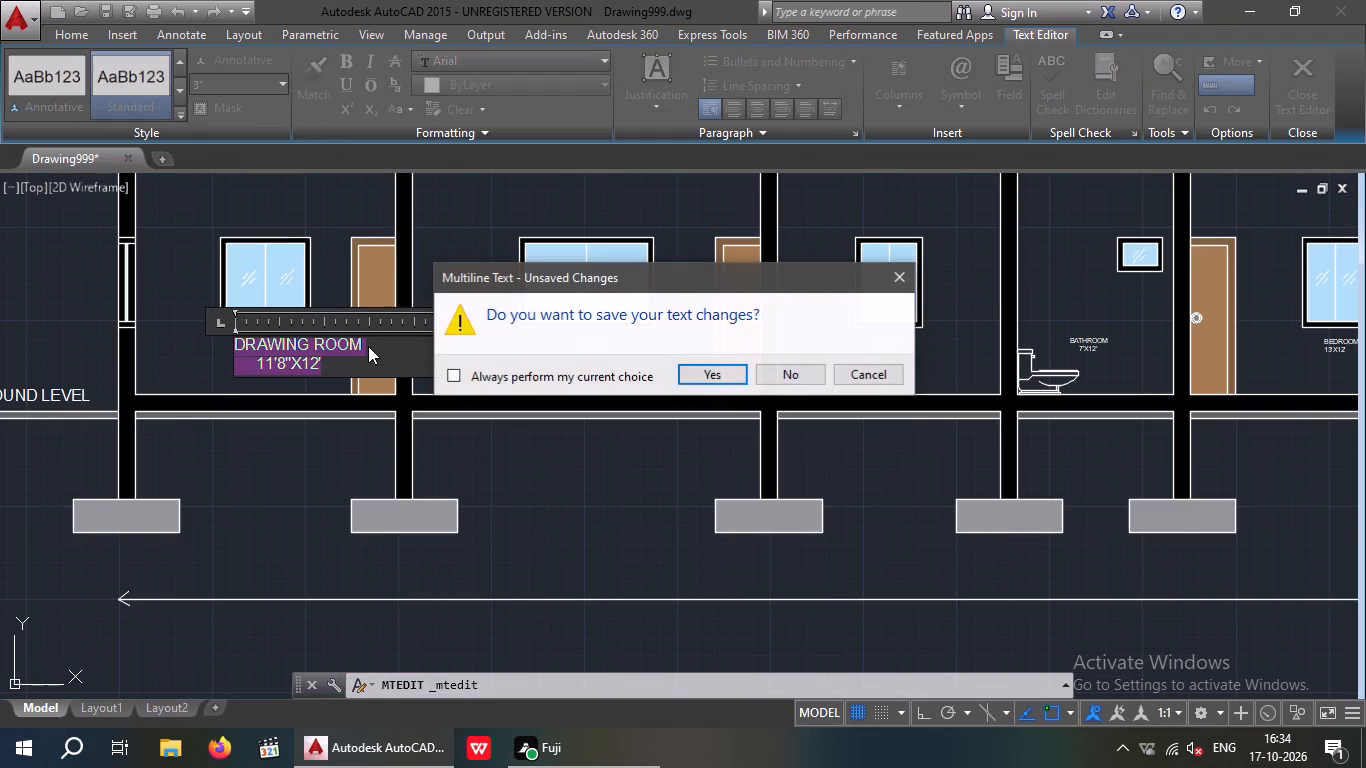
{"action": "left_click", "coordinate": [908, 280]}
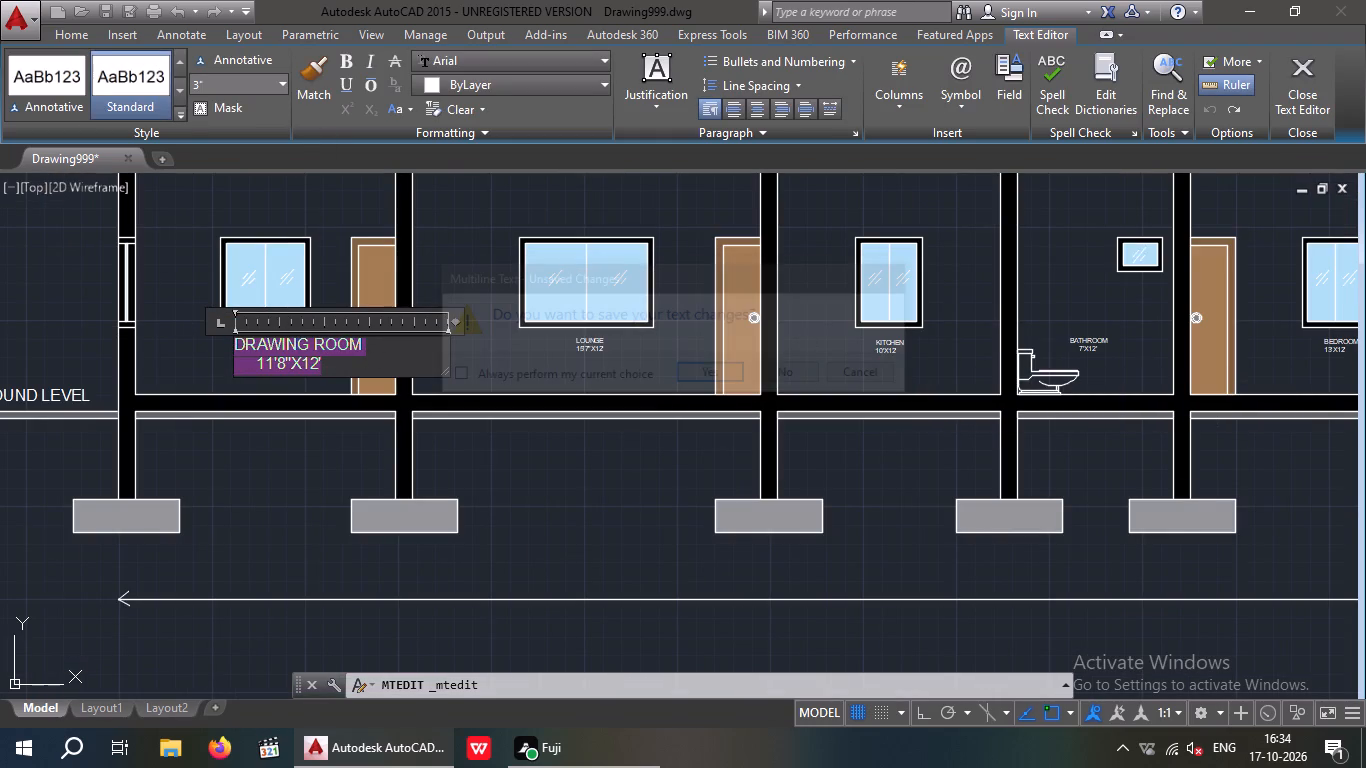
Set the text height of both lines of the DRAWING ROOM label to 4".
{"action": "left_click", "coordinate": [209, 84]}
{"action": "type", "text": "4\""}
{"action": "key", "text": "Return"}
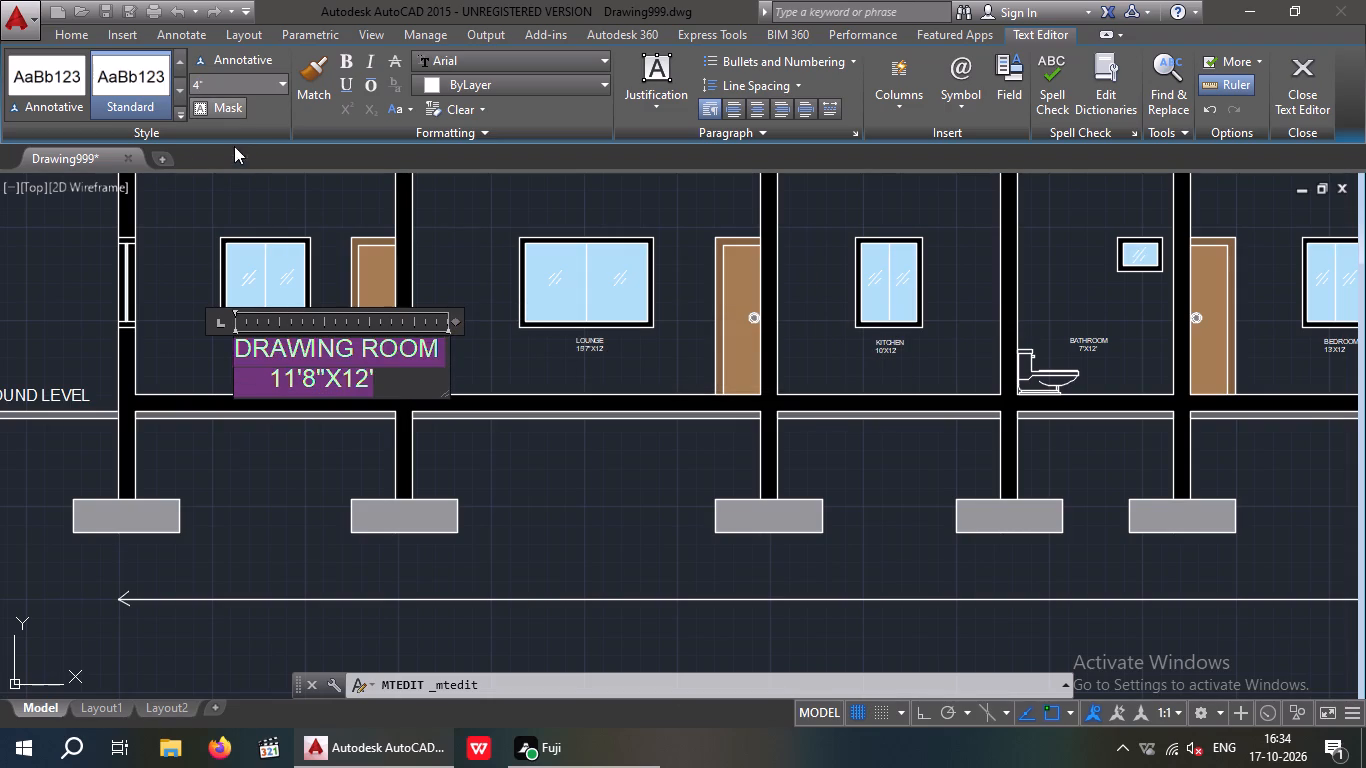
{"action": "left_click", "coordinate": [146, 265]}
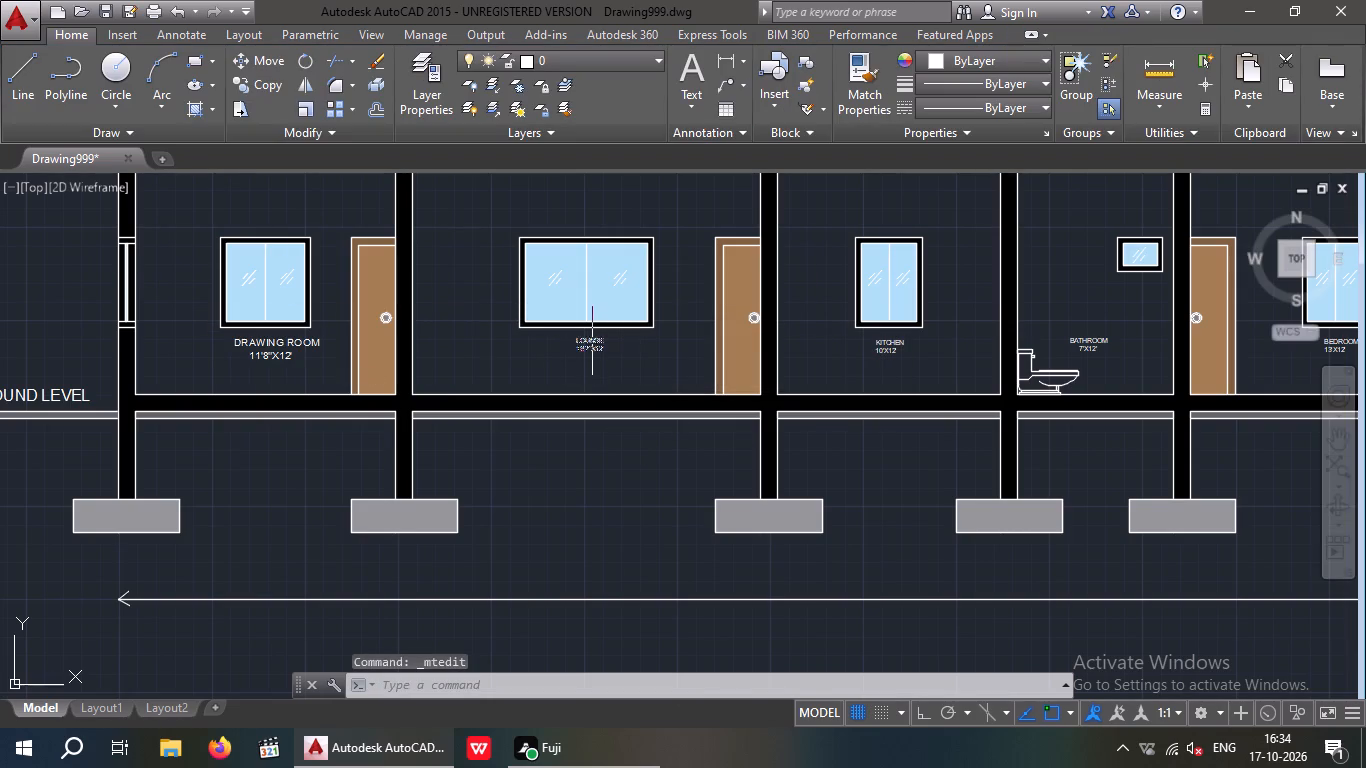
Set the text height of the LOUNGE label, including its size line, to 4".
{"action": "double_click", "coordinate": [592, 343]}
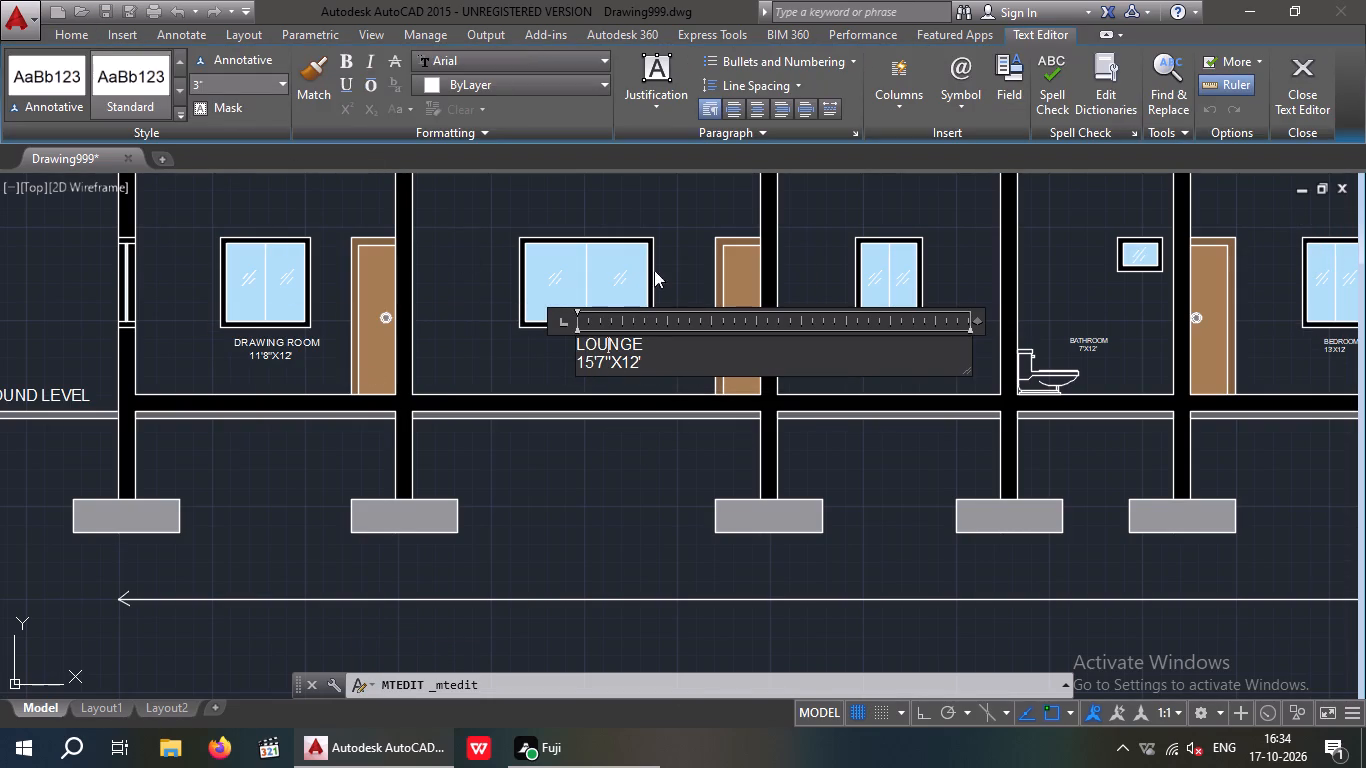
{"action": "left_click_drag", "start_coordinate": [650, 366], "coordinate": [518, 303]}
{"action": "left_click", "coordinate": [210, 79]}
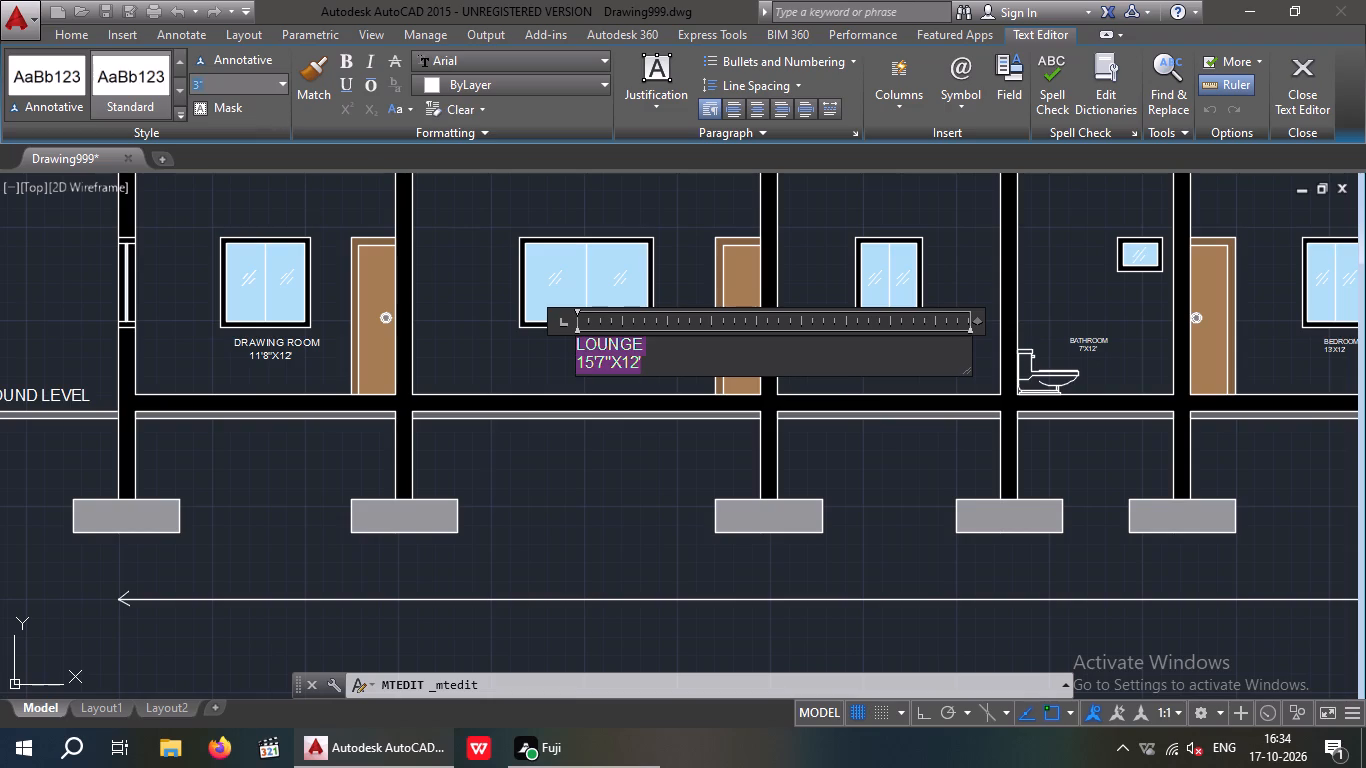
{"action": "type", "text": "4\""}
{"action": "key", "text": "Return"}
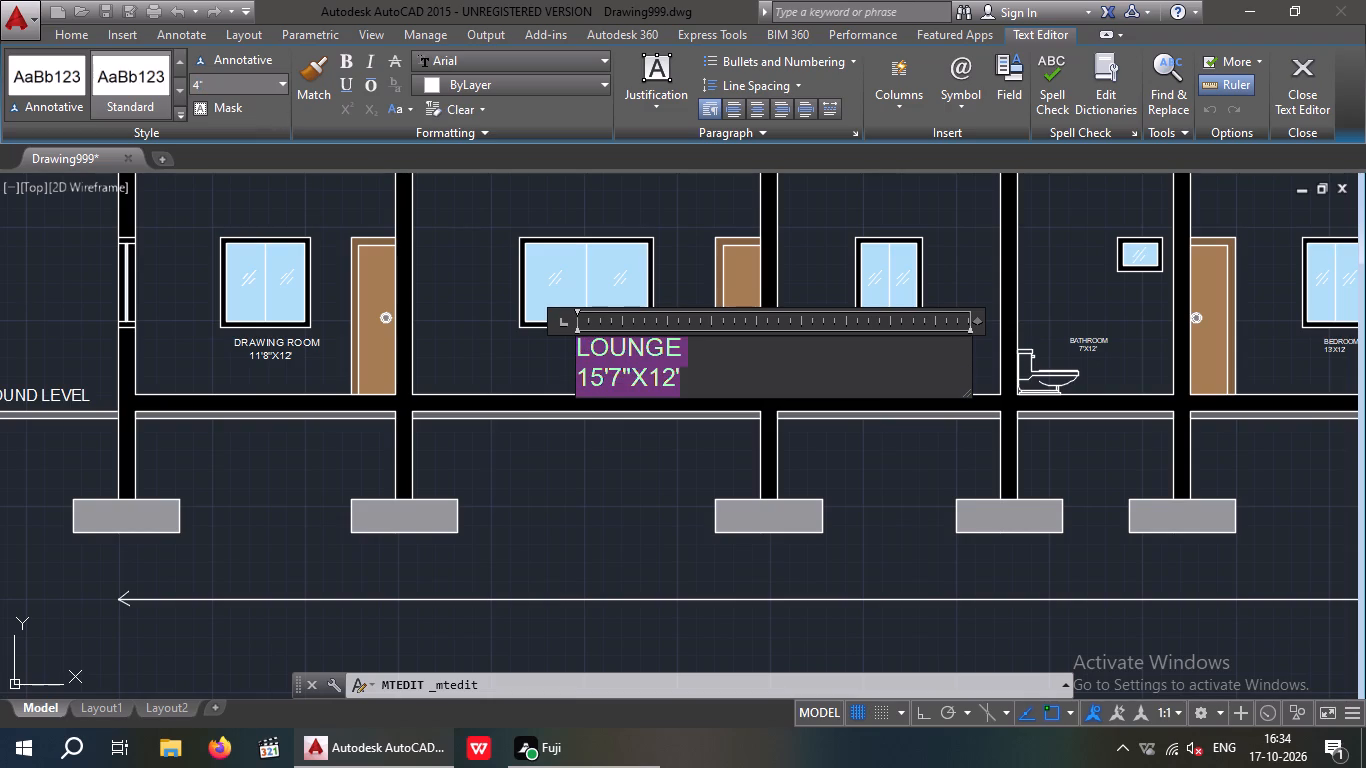
{"action": "left_click", "coordinate": [476, 344]}
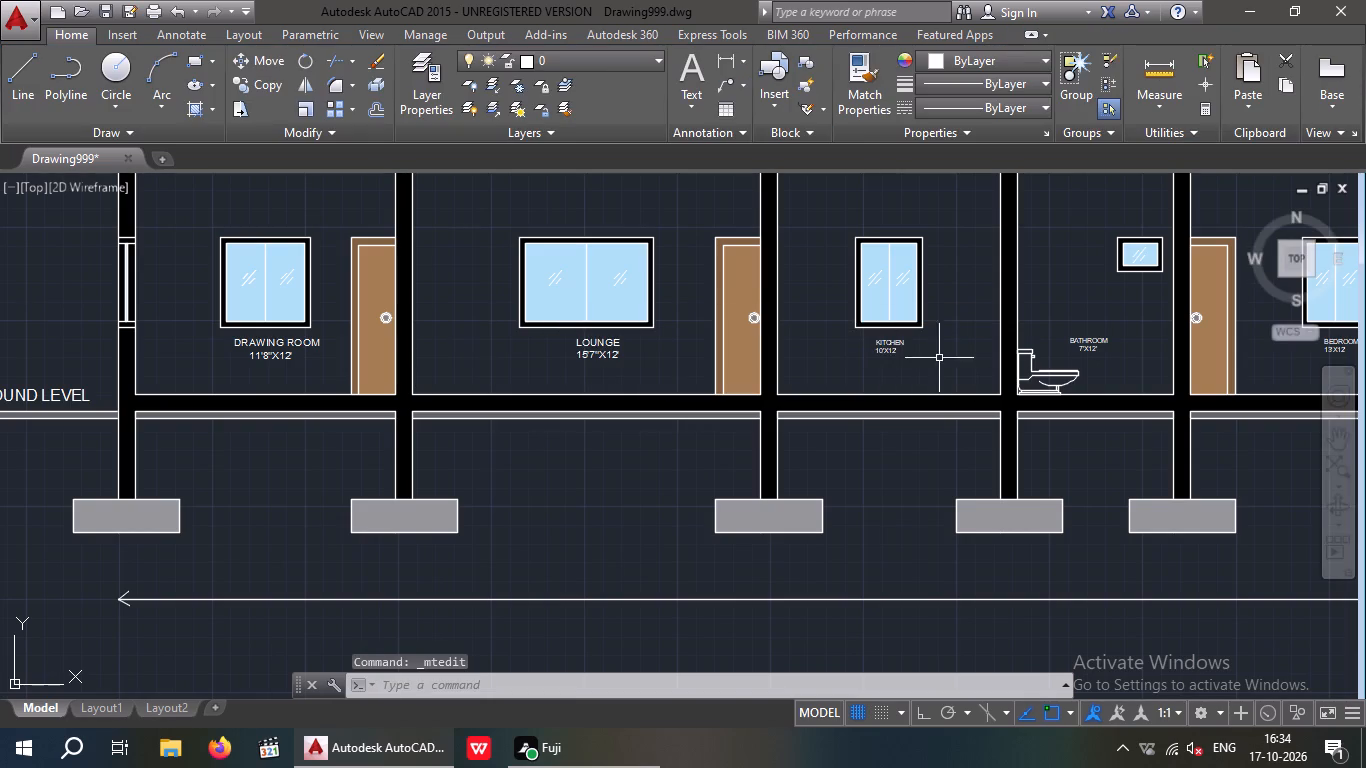
Set the text height of the KITCHEN label, including its size line, to 4".
{"action": "double_click", "coordinate": [888, 346]}
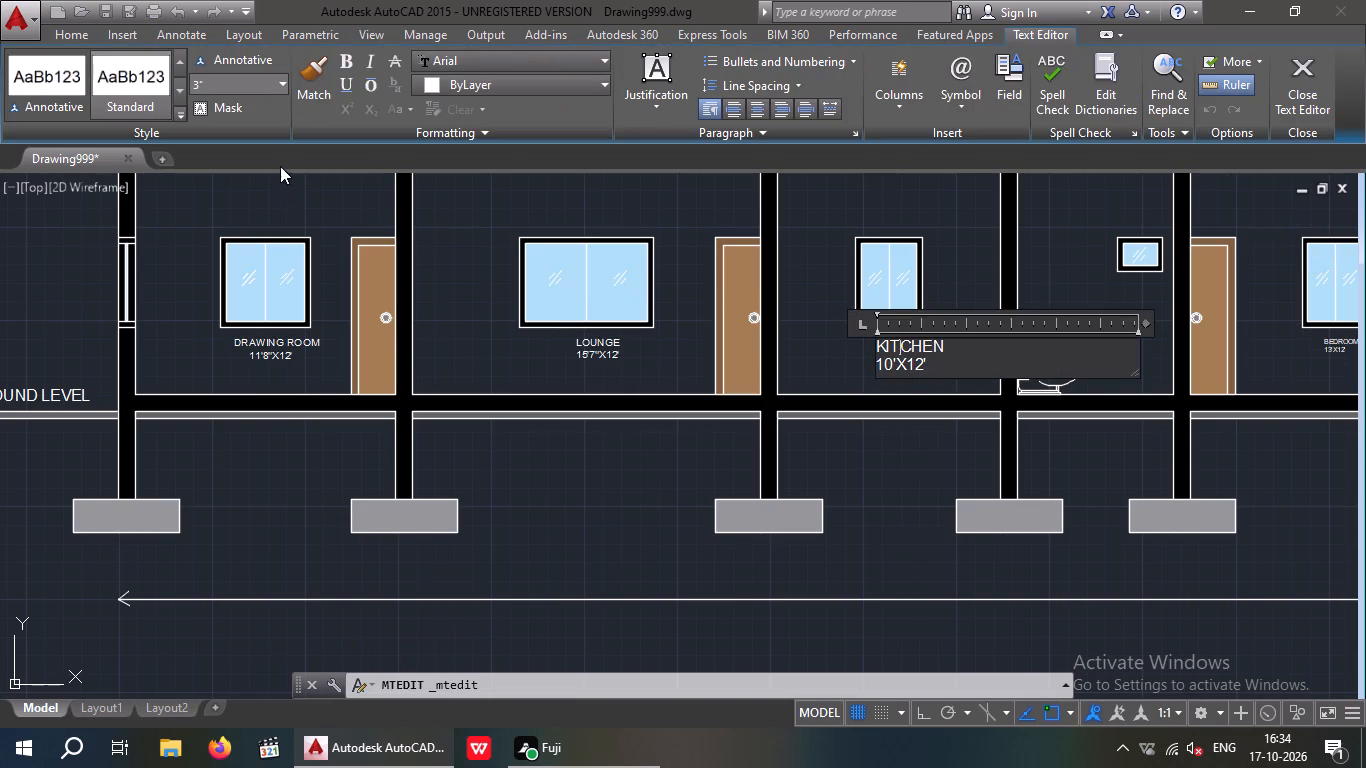
{"action": "left_click_drag", "start_coordinate": [932, 360], "coordinate": [835, 337]}
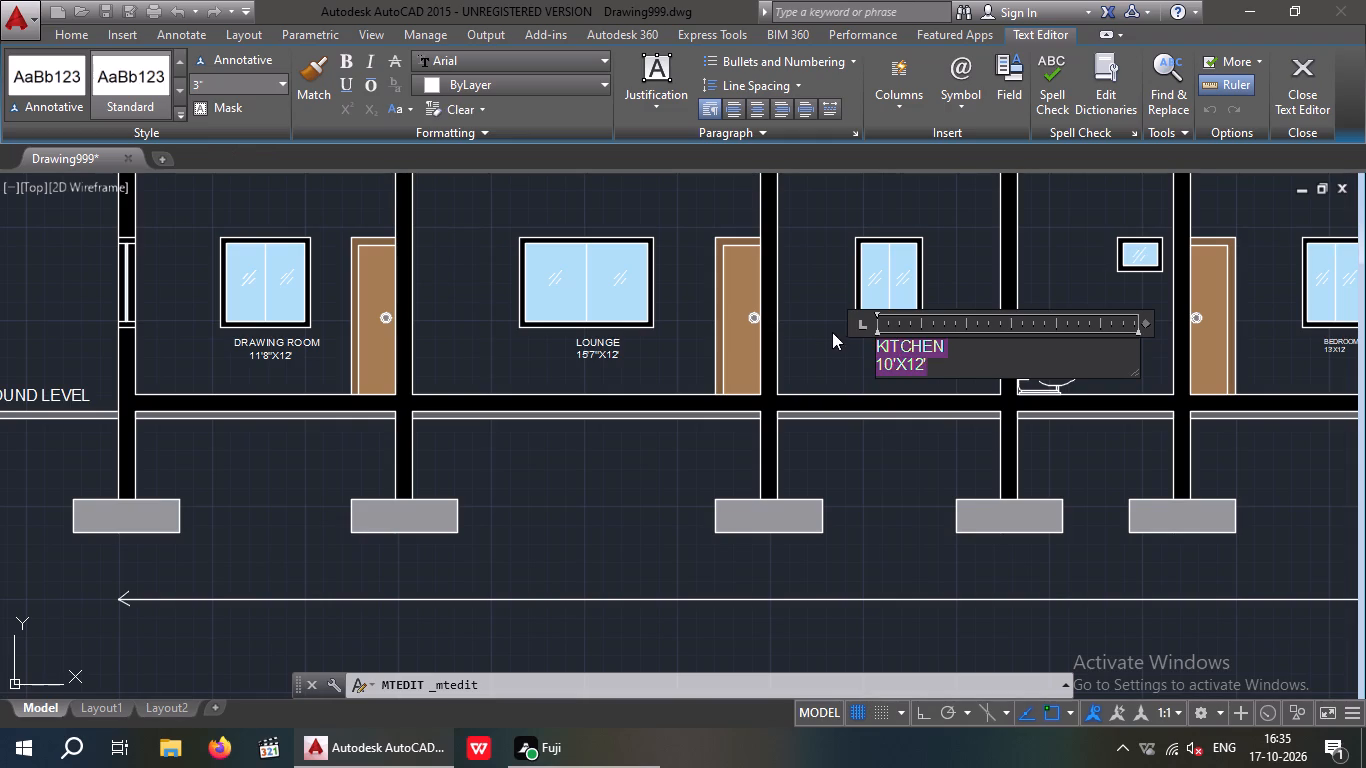
{"action": "left_click", "coordinate": [223, 86]}
{"action": "type", "text": "4\""}
{"action": "key", "text": "Return"}
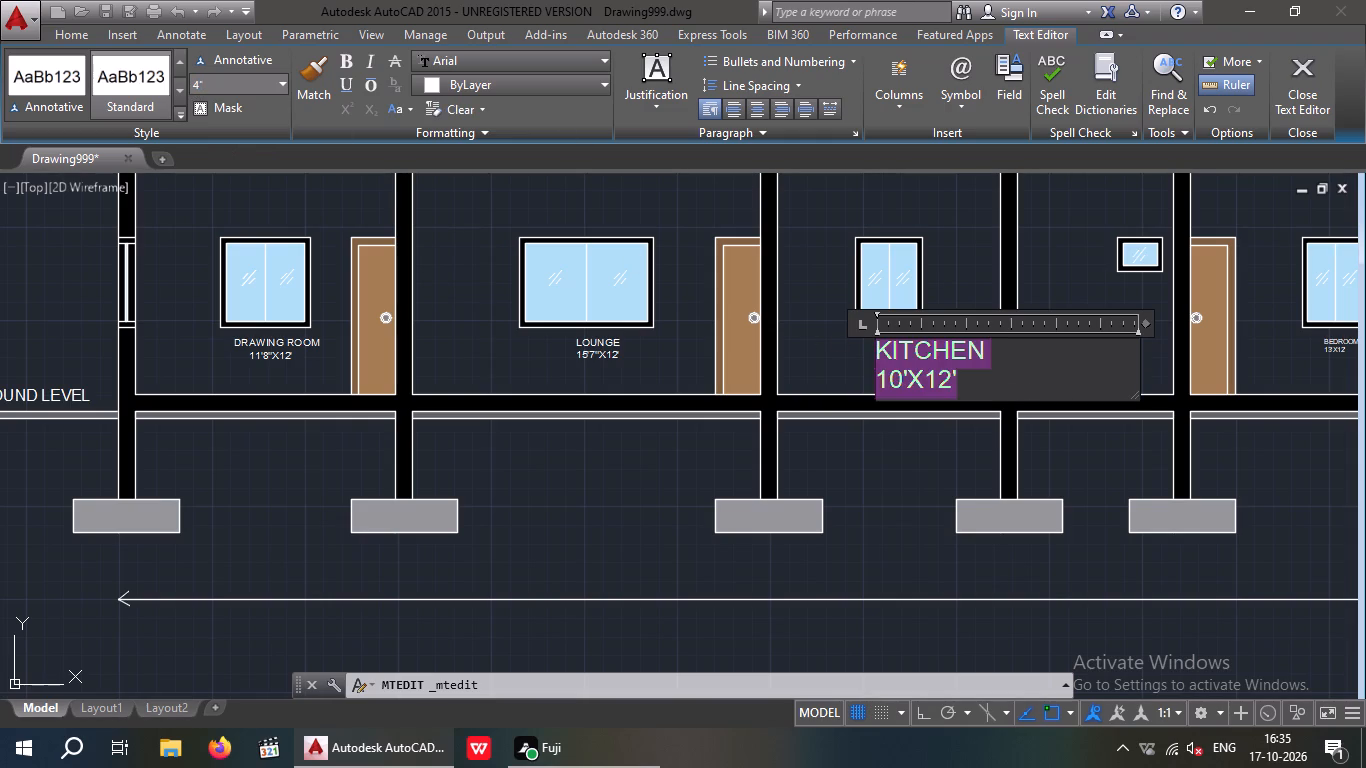
{"action": "left_click", "coordinate": [821, 358]}
Set the text height of the BATHROOM label, including its size line, to 4".
{"action": "scroll", "coordinate": [830, 354], "scroll_direction": "down", "scroll_amount": 2}
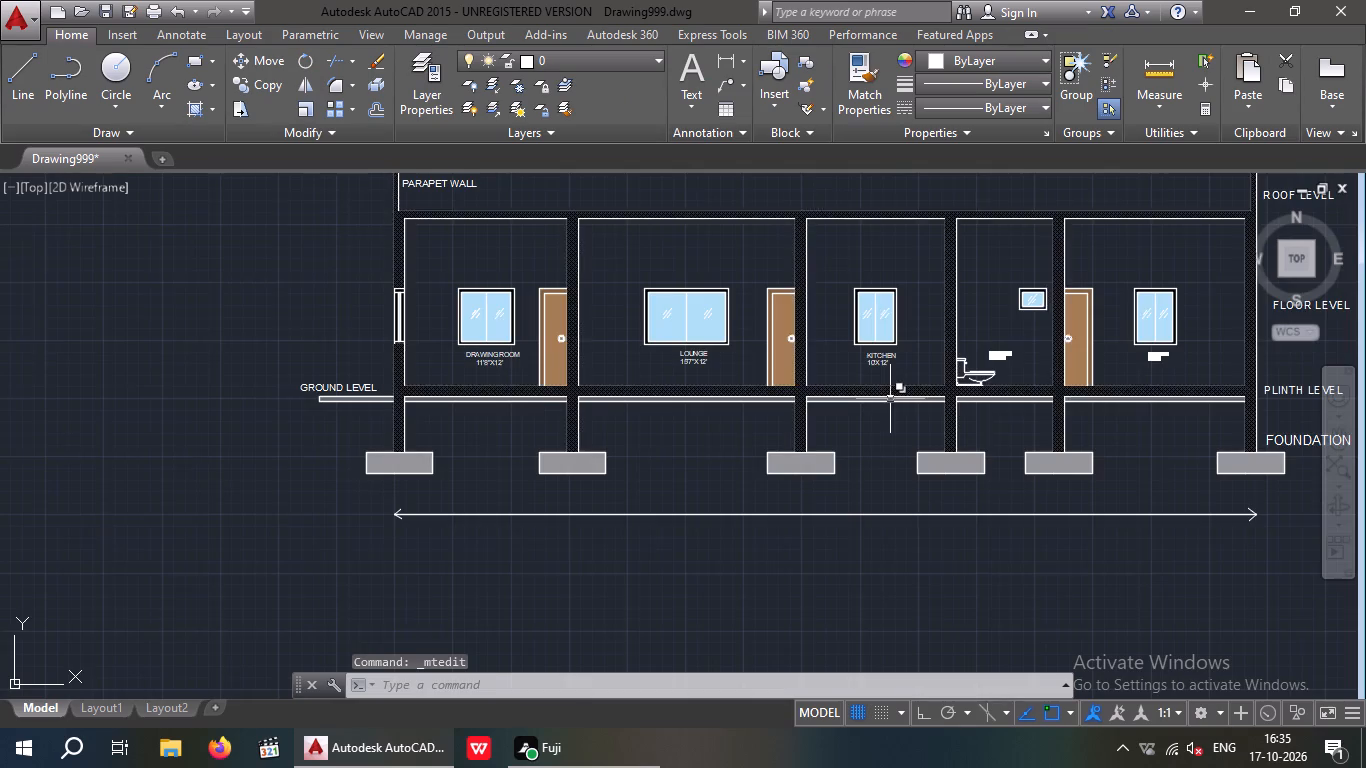
{"action": "middle_click_drag", "start_coordinate": [890, 400], "coordinate": [584, 403]}
{"action": "scroll", "coordinate": [687, 370], "scroll_direction": "up", "scroll_amount": 3}
{"action": "double_click", "coordinate": [701, 335]}
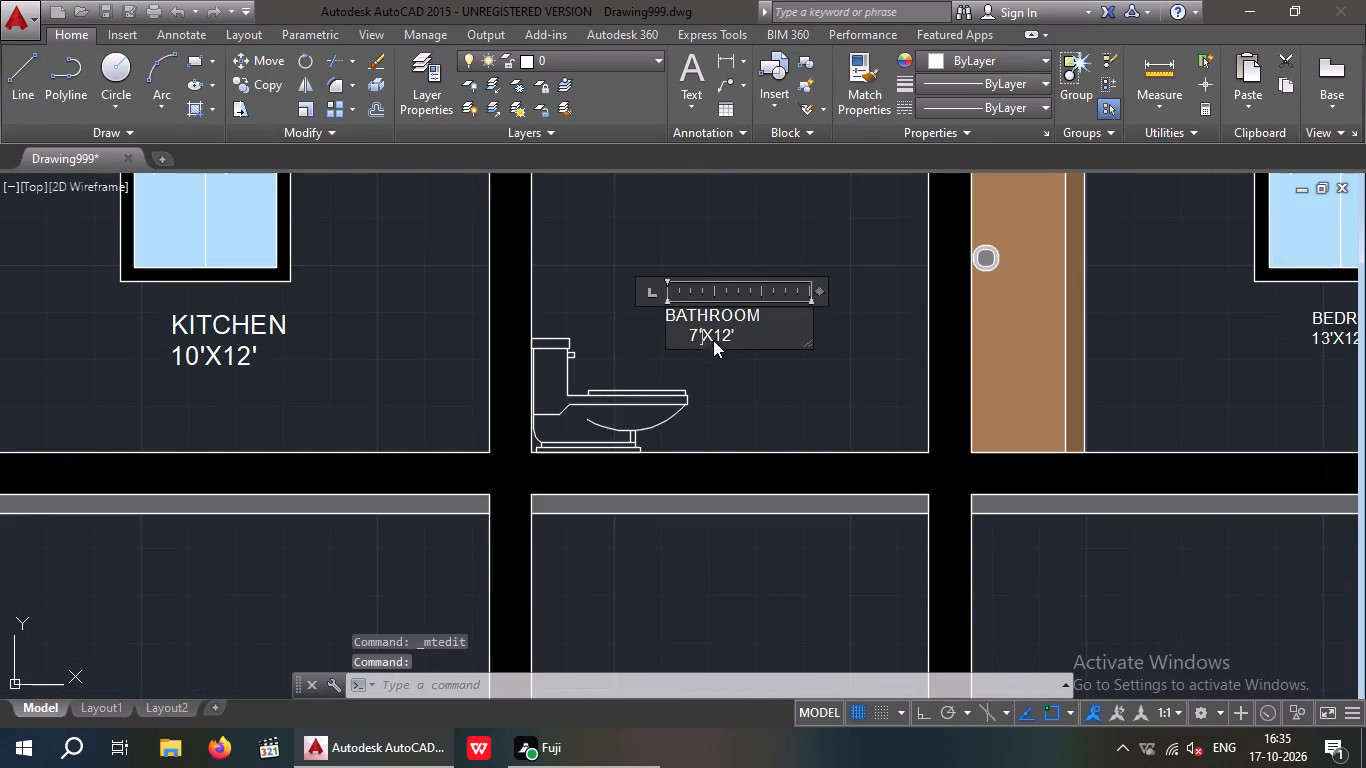
{"action": "left_click_drag", "start_coordinate": [763, 335], "coordinate": [655, 324]}
{"action": "left_click", "coordinate": [220, 86]}
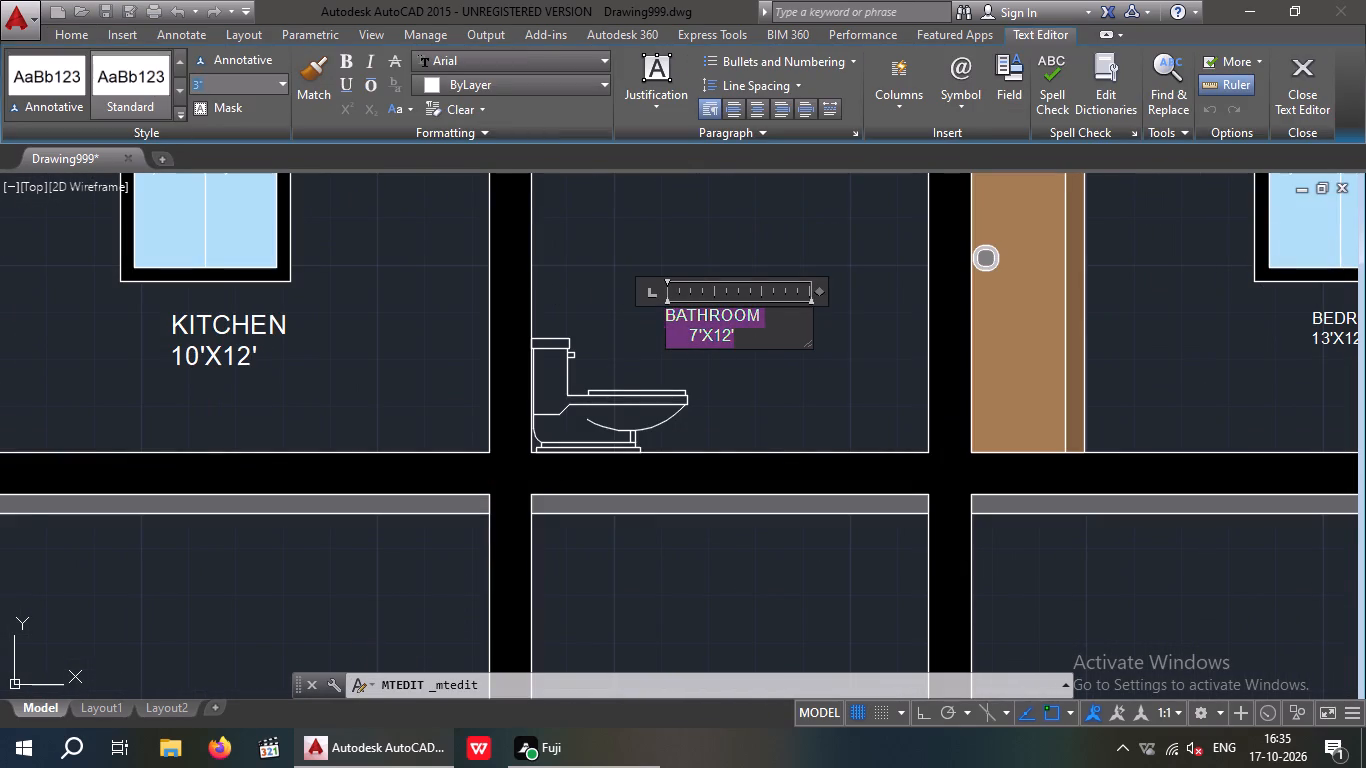
{"action": "type", "text": "4\""}
{"action": "key", "text": "Return"}
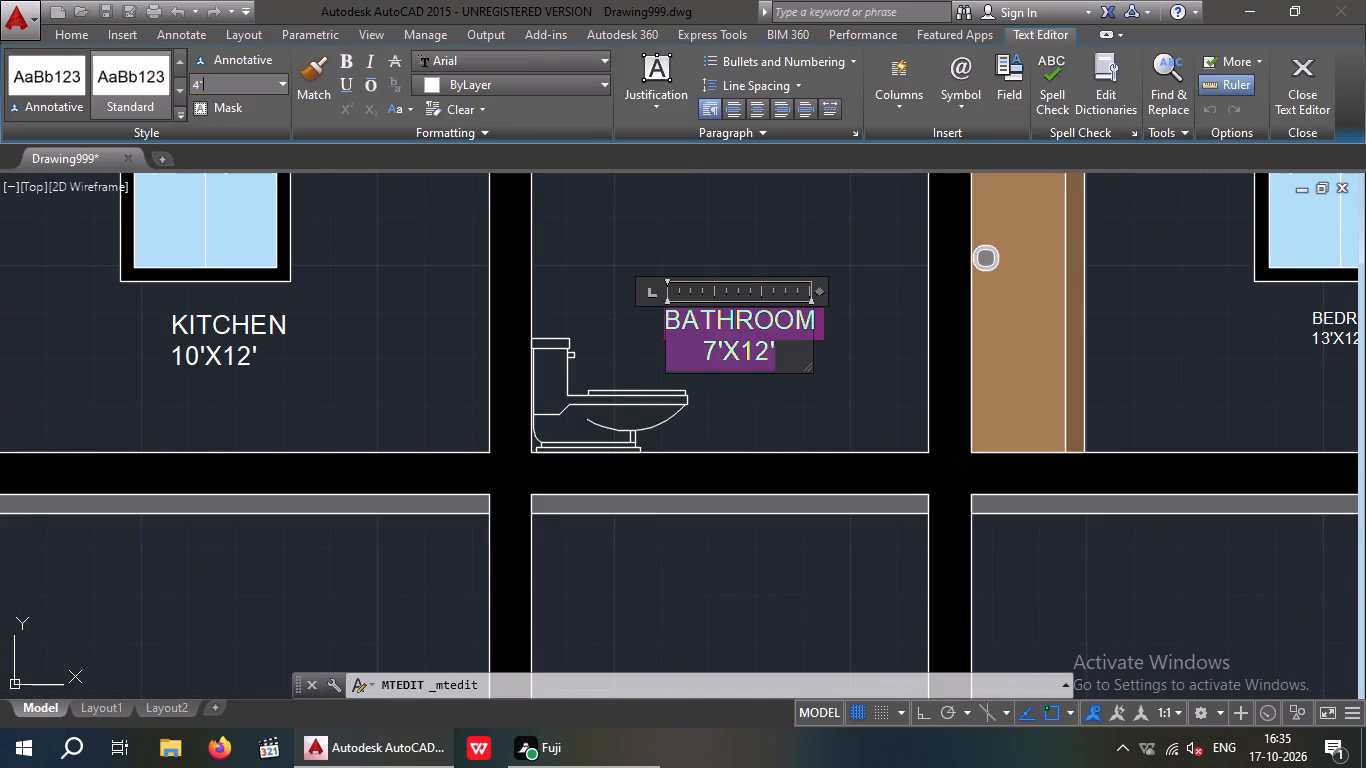
{"action": "left_click", "coordinate": [807, 392]}
Set the text height of the BEDROOM label, including its size line, to 4".
{"action": "scroll", "coordinate": [825, 392], "scroll_direction": "down", "scroll_amount": 2}
{"action": "middle_click_drag", "start_coordinate": [799, 391], "coordinate": [612, 382]}
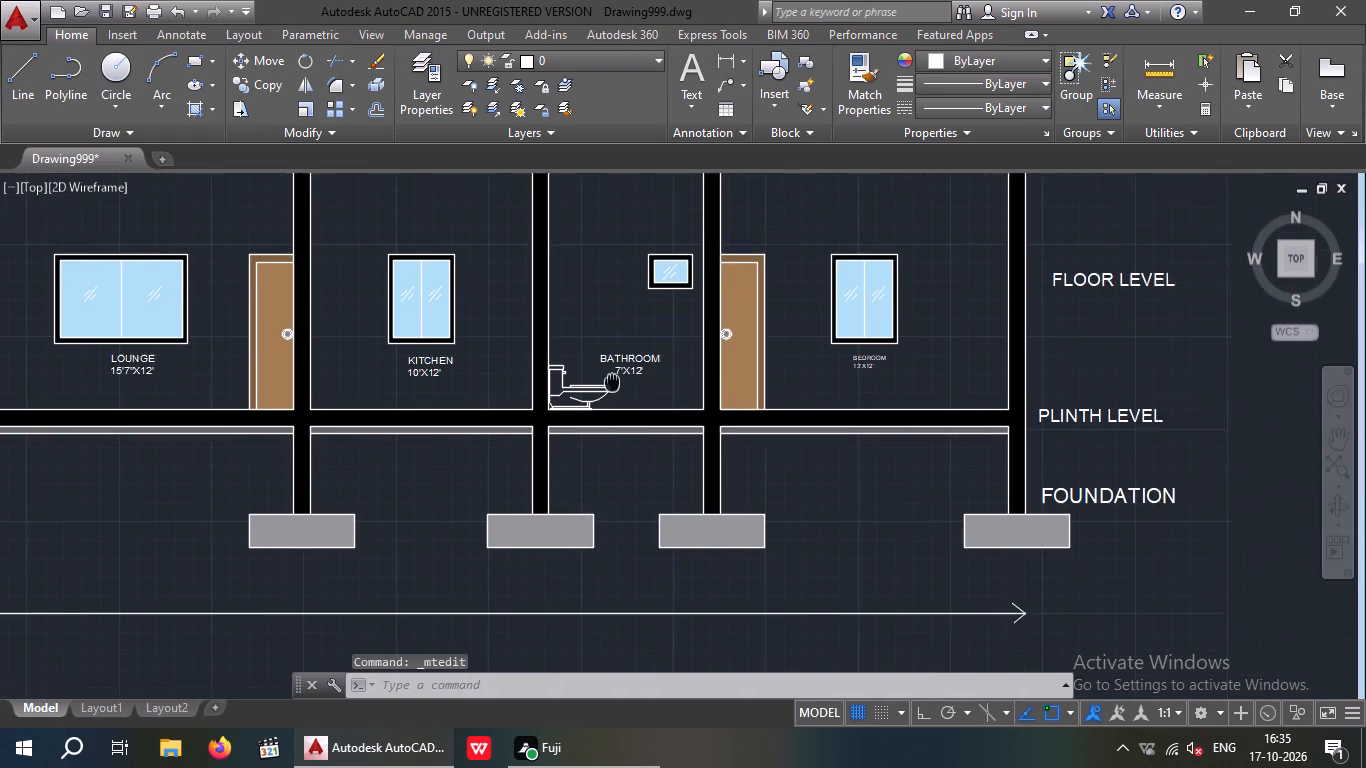
{"action": "middle_click_drag", "start_coordinate": [612, 382], "coordinate": [548, 380]}
{"action": "scroll", "coordinate": [845, 360], "scroll_direction": "up", "scroll_amount": 2}
{"action": "double_click", "coordinate": [664, 359]}
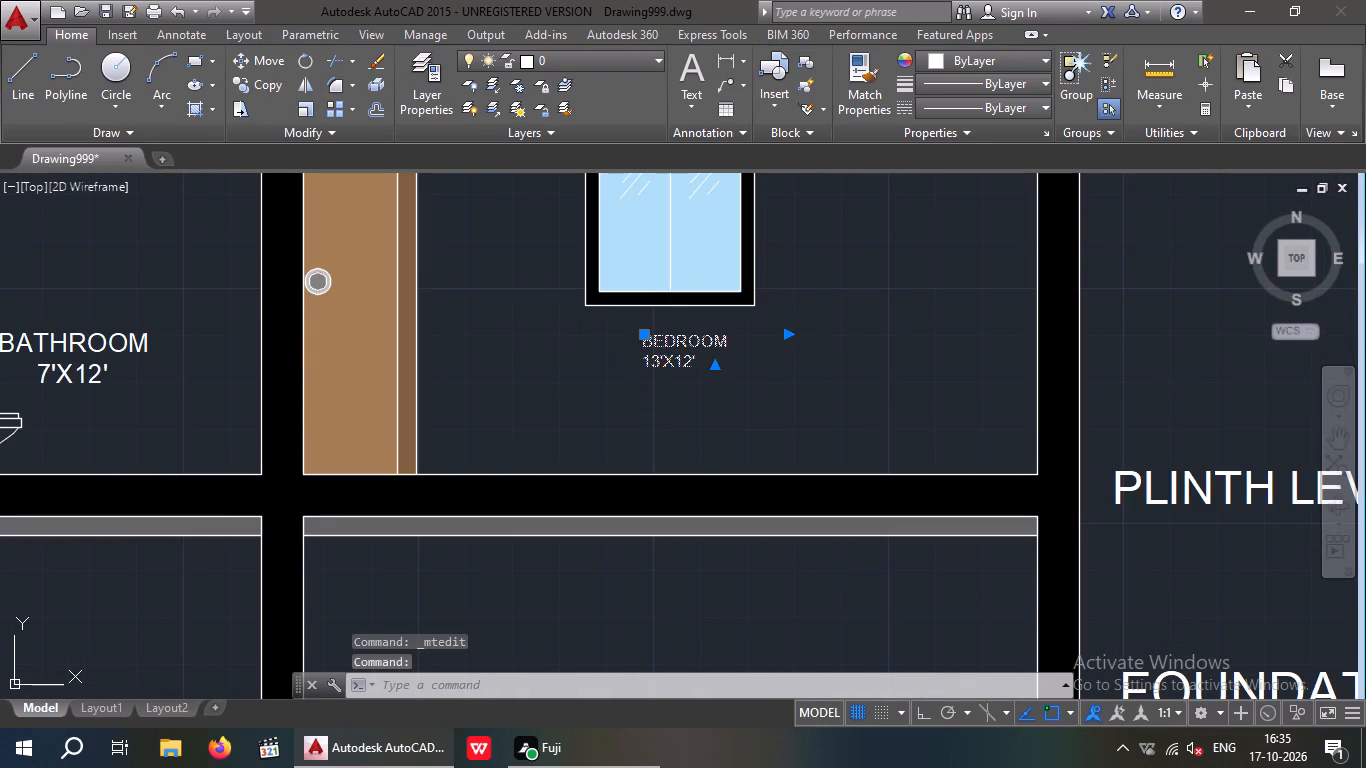
{"action": "left_click_drag", "start_coordinate": [714, 366], "coordinate": [631, 336]}
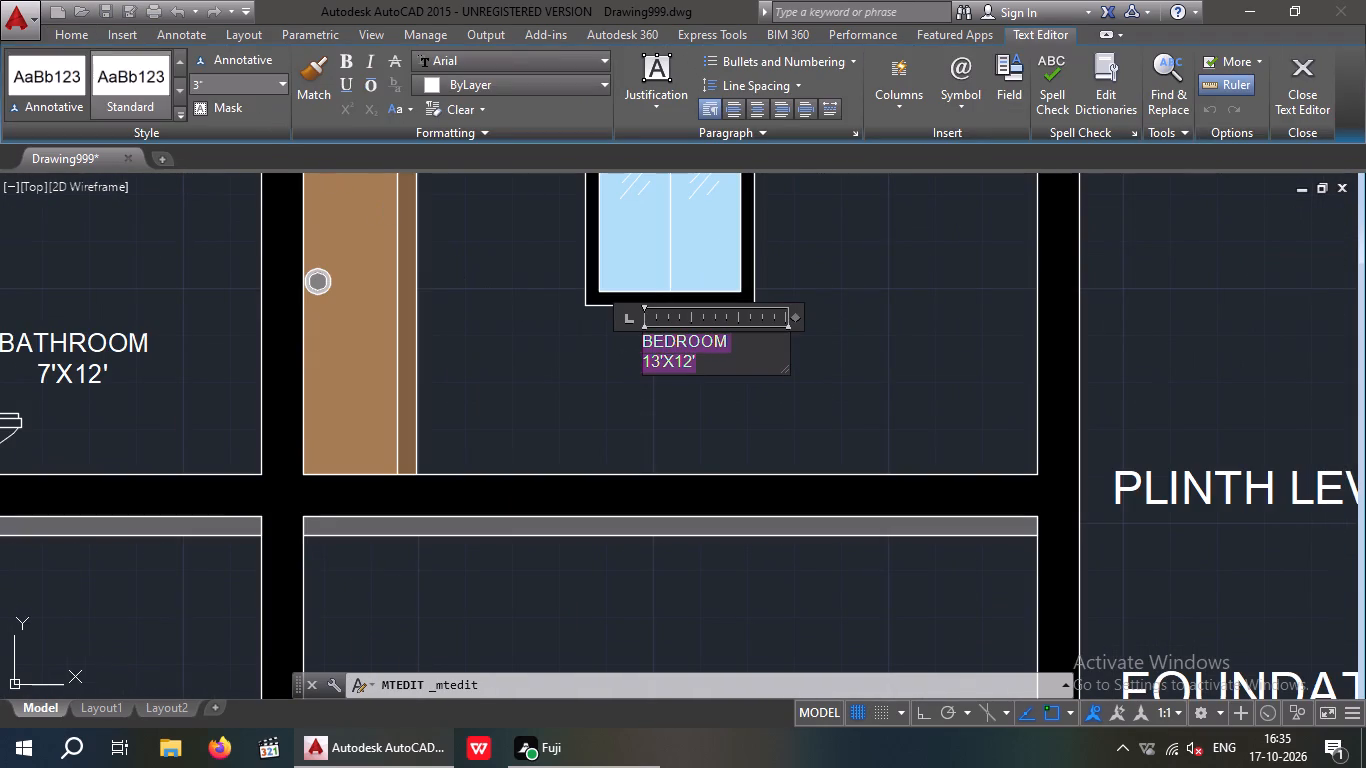
{"action": "left_click", "coordinate": [263, 88]}
{"action": "type", "text": "4\""}
{"action": "key", "text": "Return"}
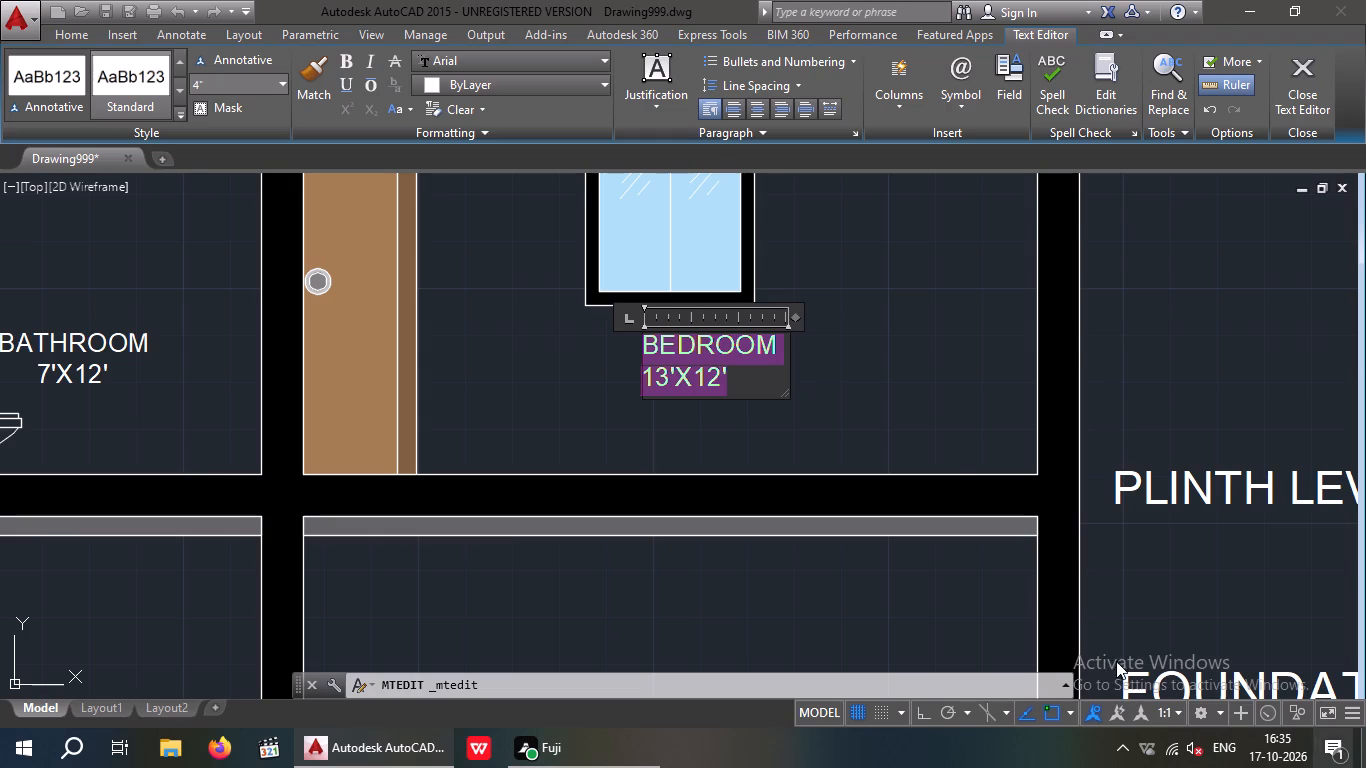
{"action": "left_click", "coordinate": [929, 406]}
Save the drawing with the enlarged room labels.
{"action": "scroll", "coordinate": [931, 404], "scroll_direction": "down", "scroll_amount": 3}
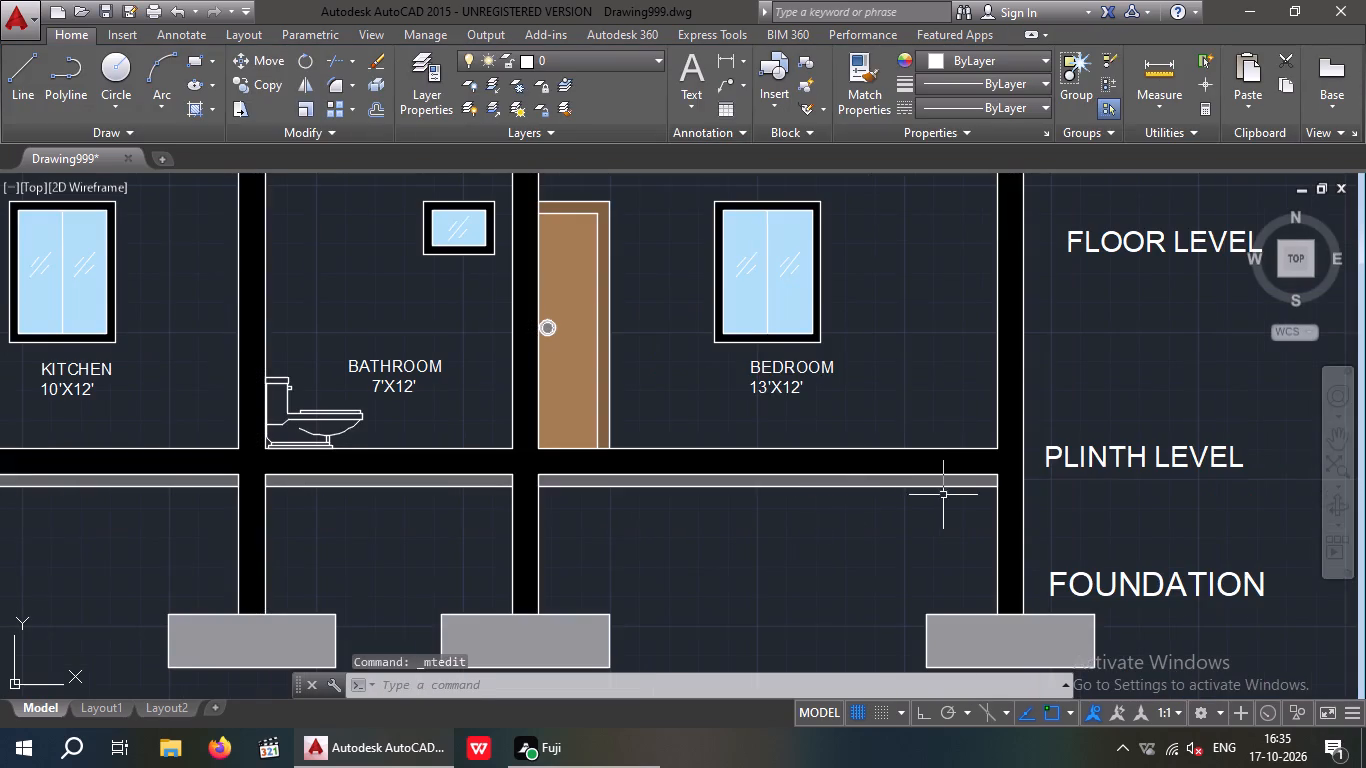
{"action": "middle_click_drag", "start_coordinate": [949, 496], "coordinate": [968, 497]}
{"action": "key", "text": "ctrl+s"}
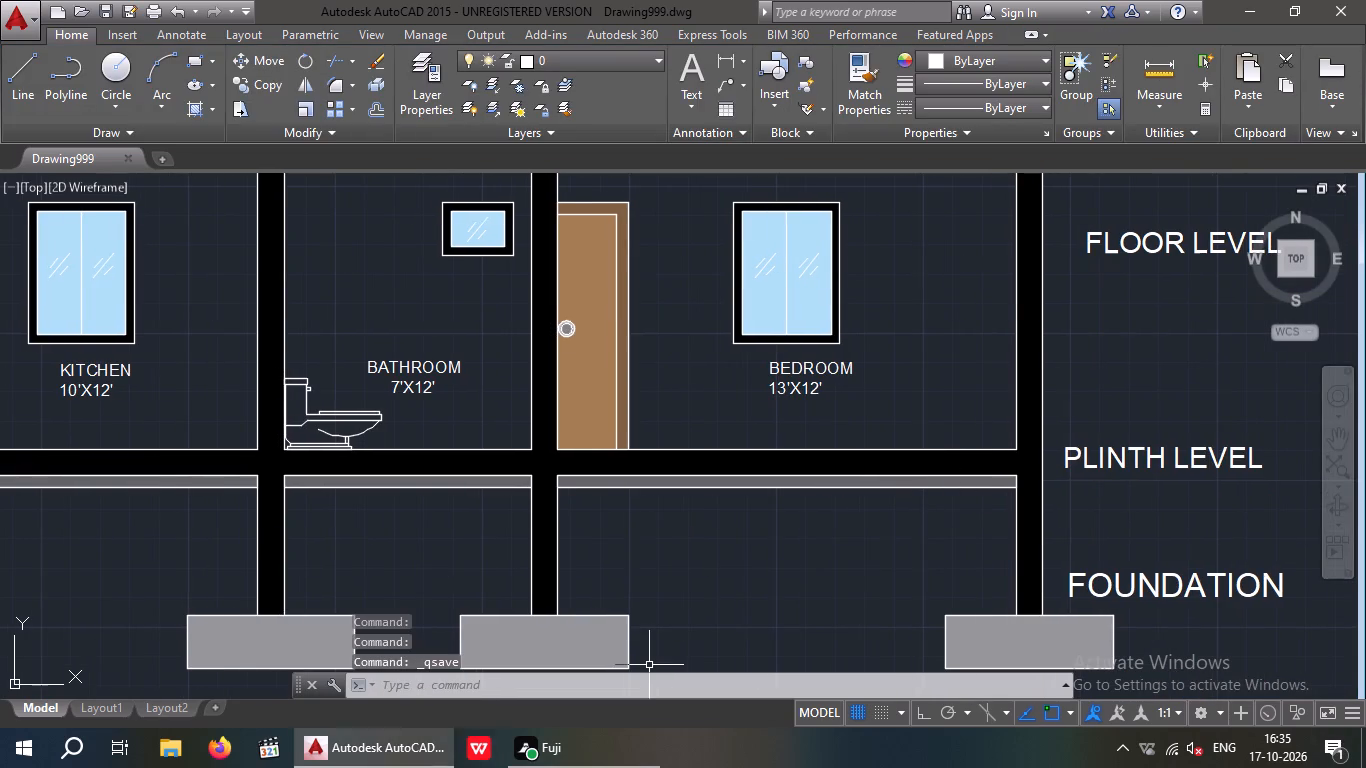
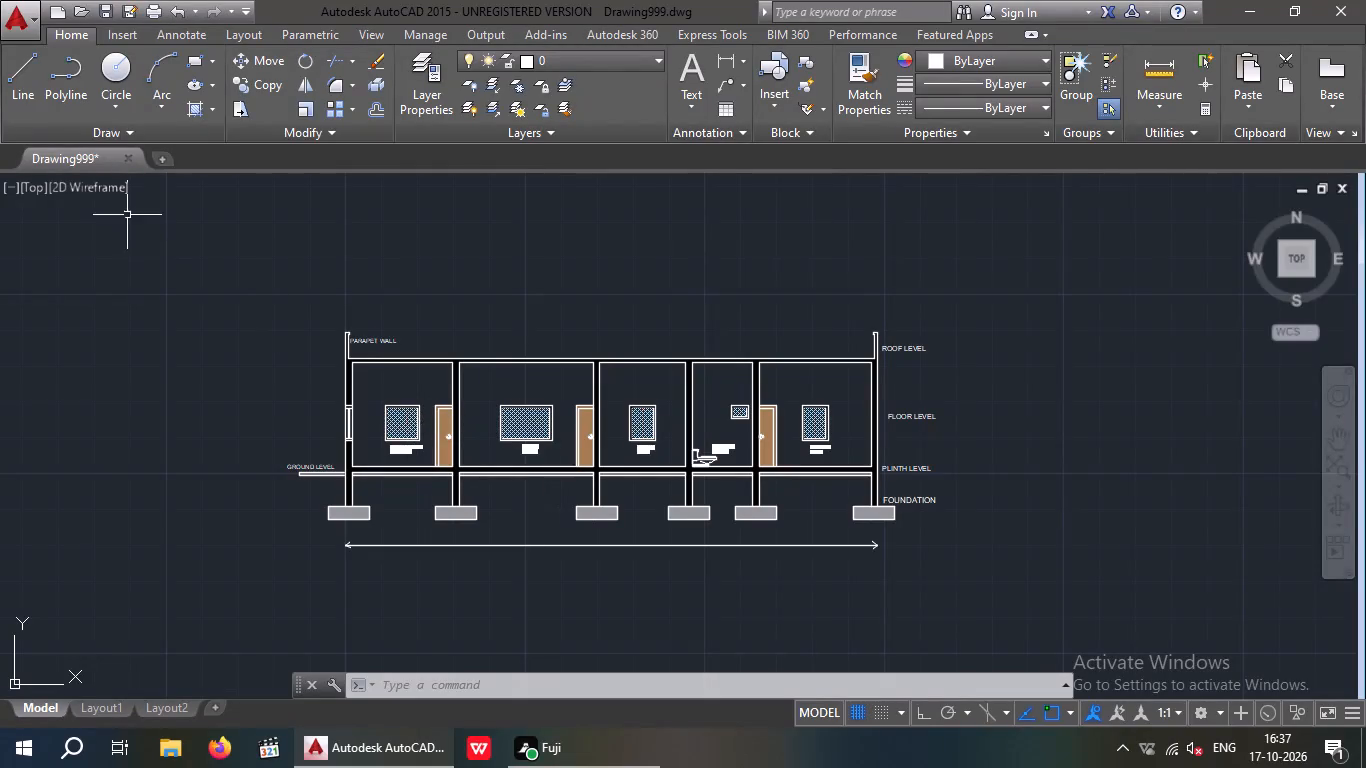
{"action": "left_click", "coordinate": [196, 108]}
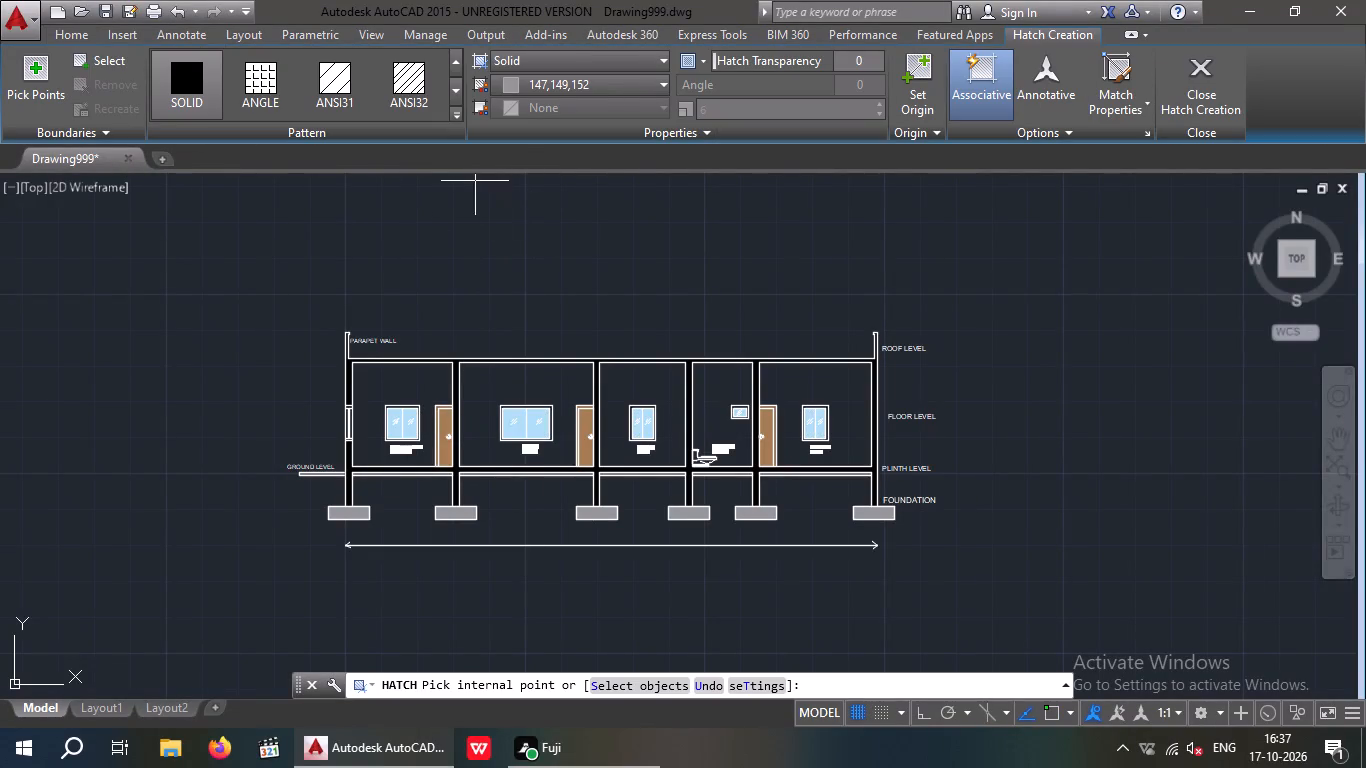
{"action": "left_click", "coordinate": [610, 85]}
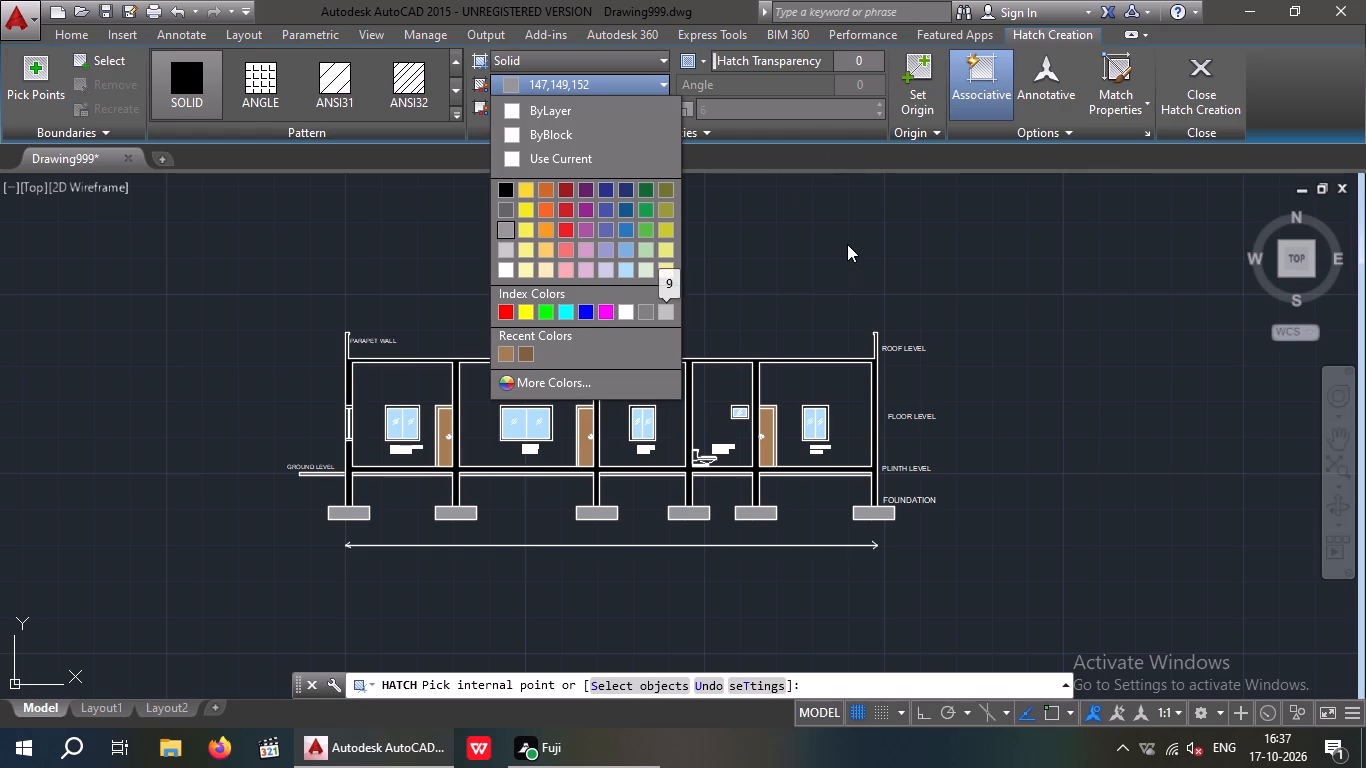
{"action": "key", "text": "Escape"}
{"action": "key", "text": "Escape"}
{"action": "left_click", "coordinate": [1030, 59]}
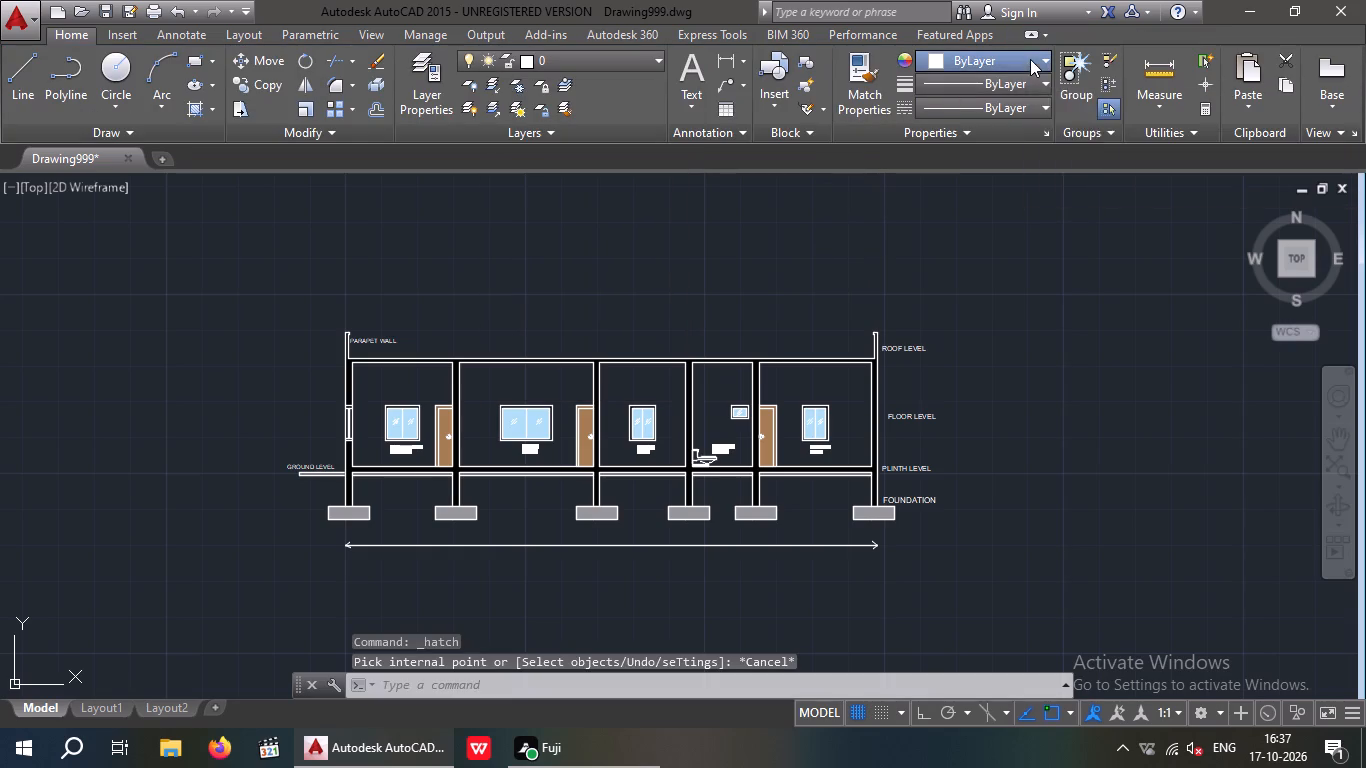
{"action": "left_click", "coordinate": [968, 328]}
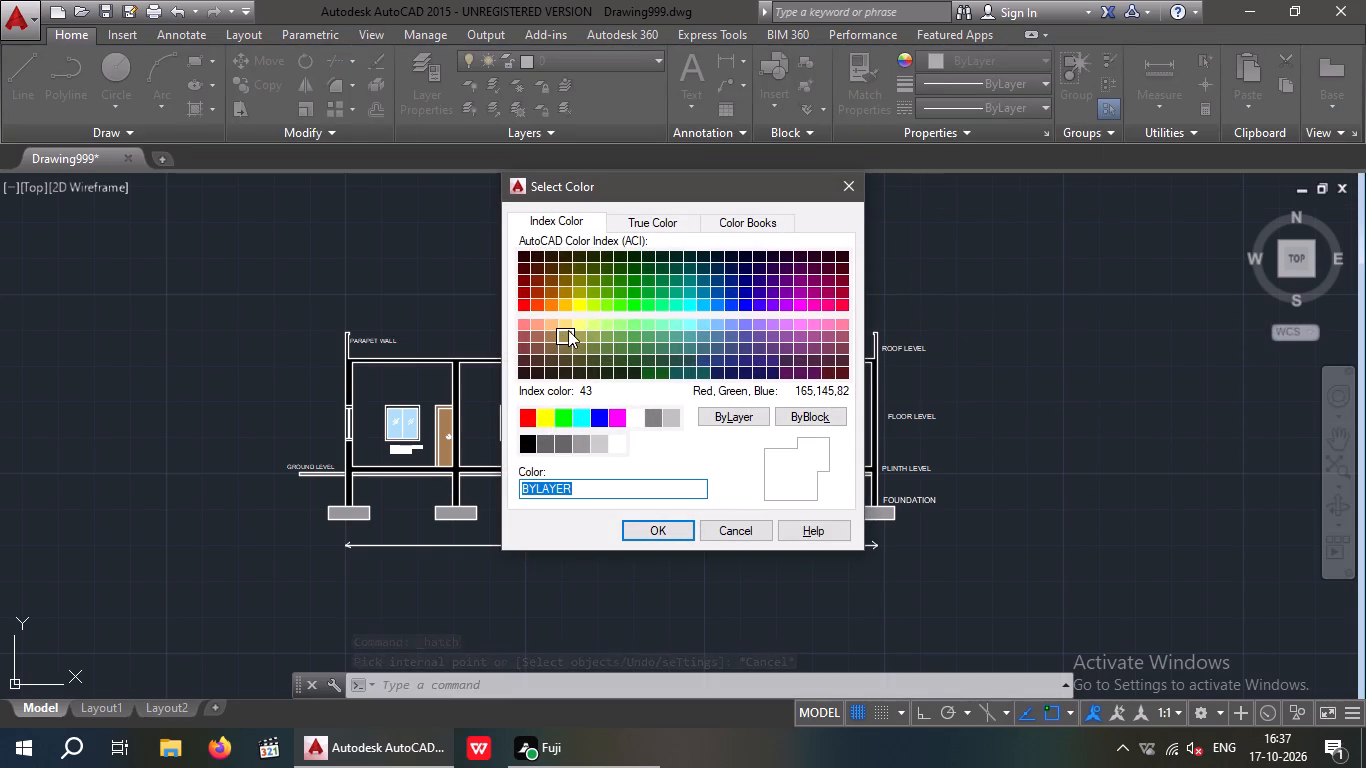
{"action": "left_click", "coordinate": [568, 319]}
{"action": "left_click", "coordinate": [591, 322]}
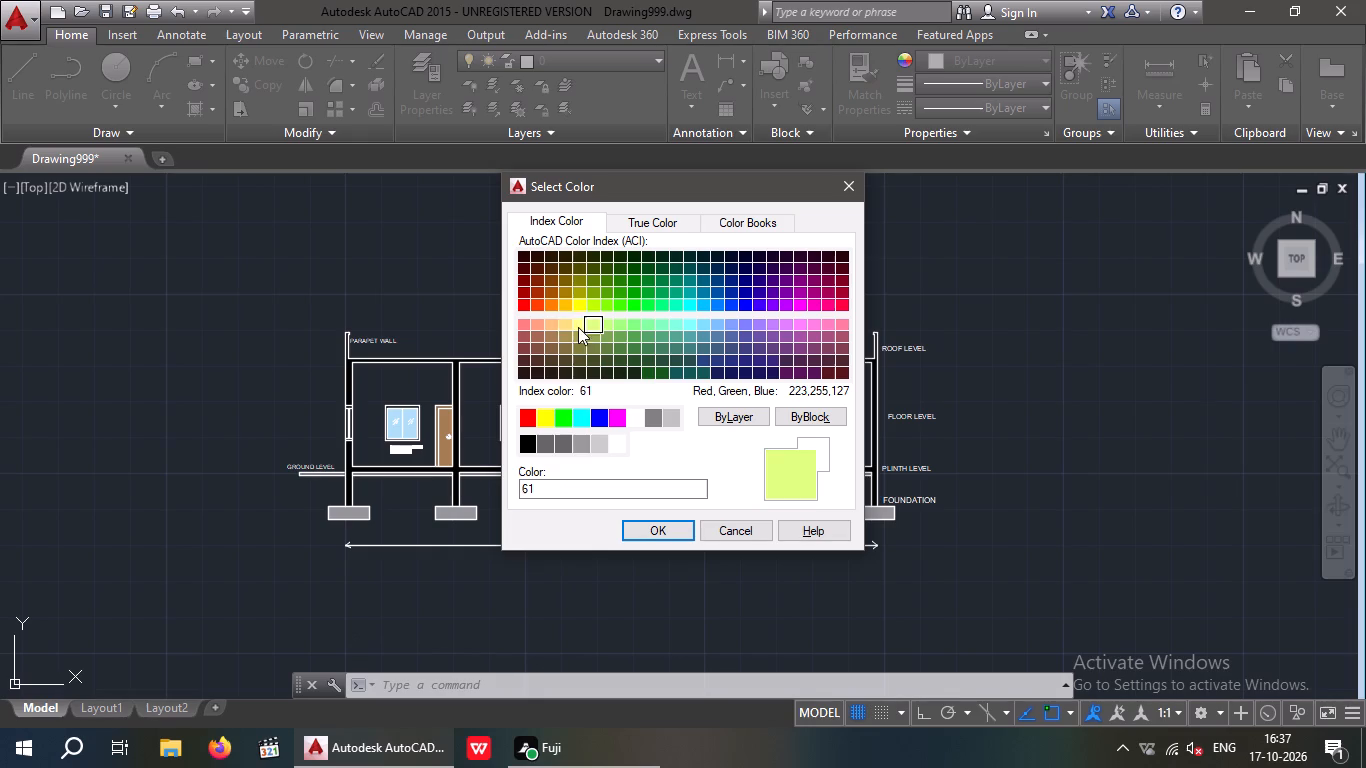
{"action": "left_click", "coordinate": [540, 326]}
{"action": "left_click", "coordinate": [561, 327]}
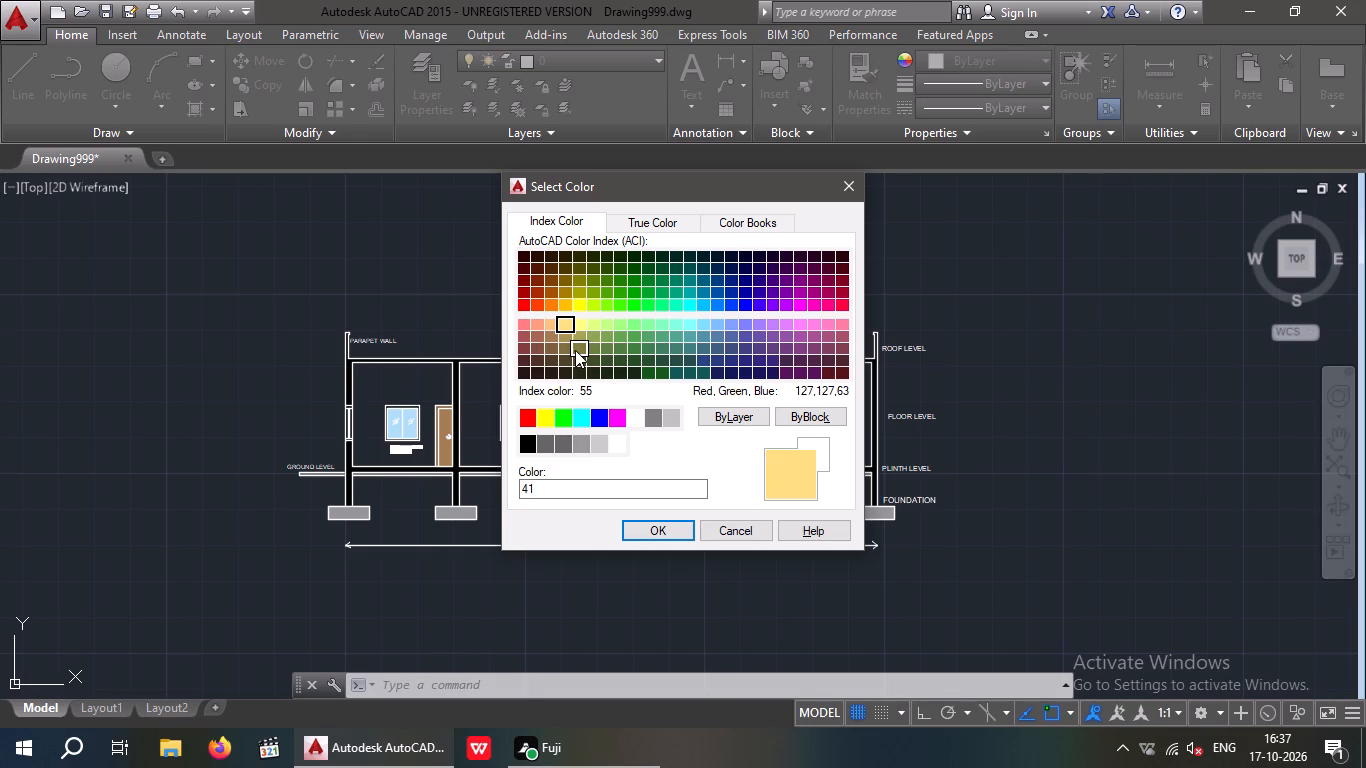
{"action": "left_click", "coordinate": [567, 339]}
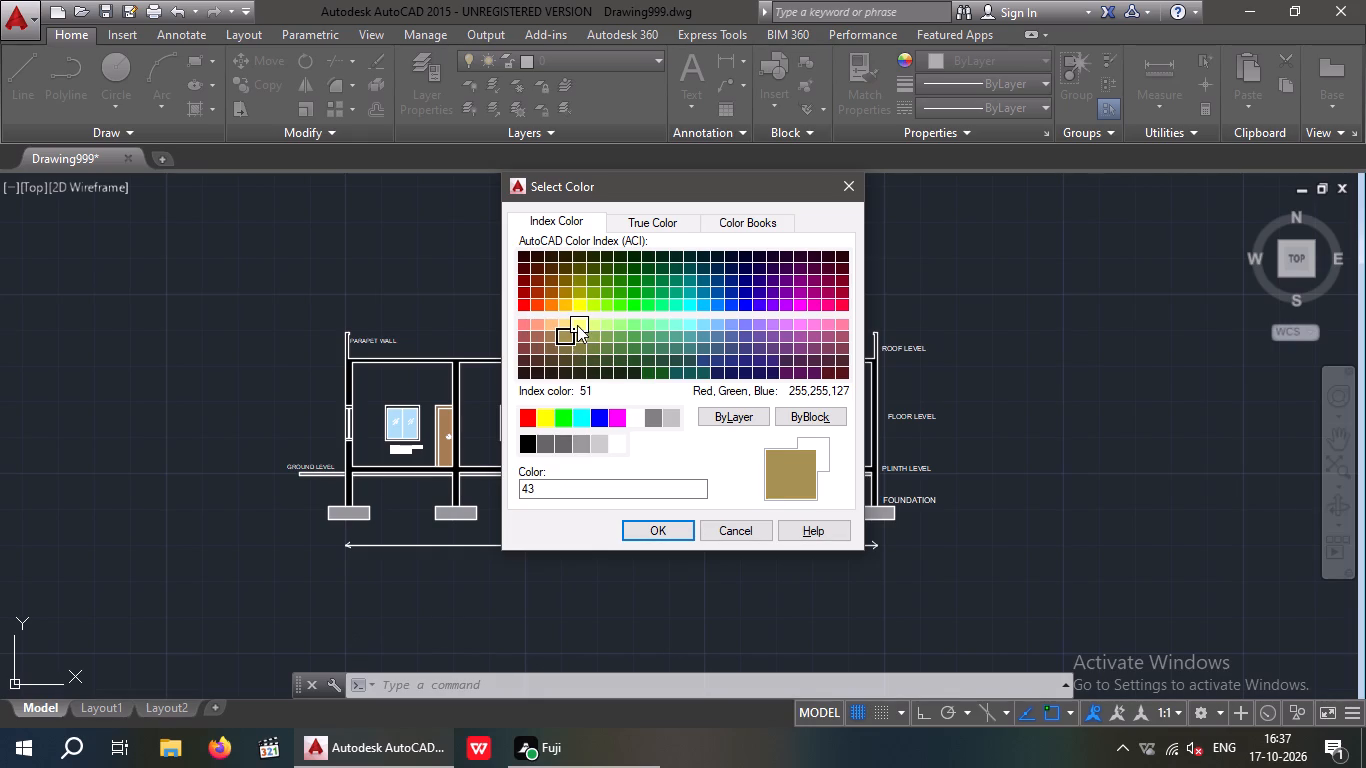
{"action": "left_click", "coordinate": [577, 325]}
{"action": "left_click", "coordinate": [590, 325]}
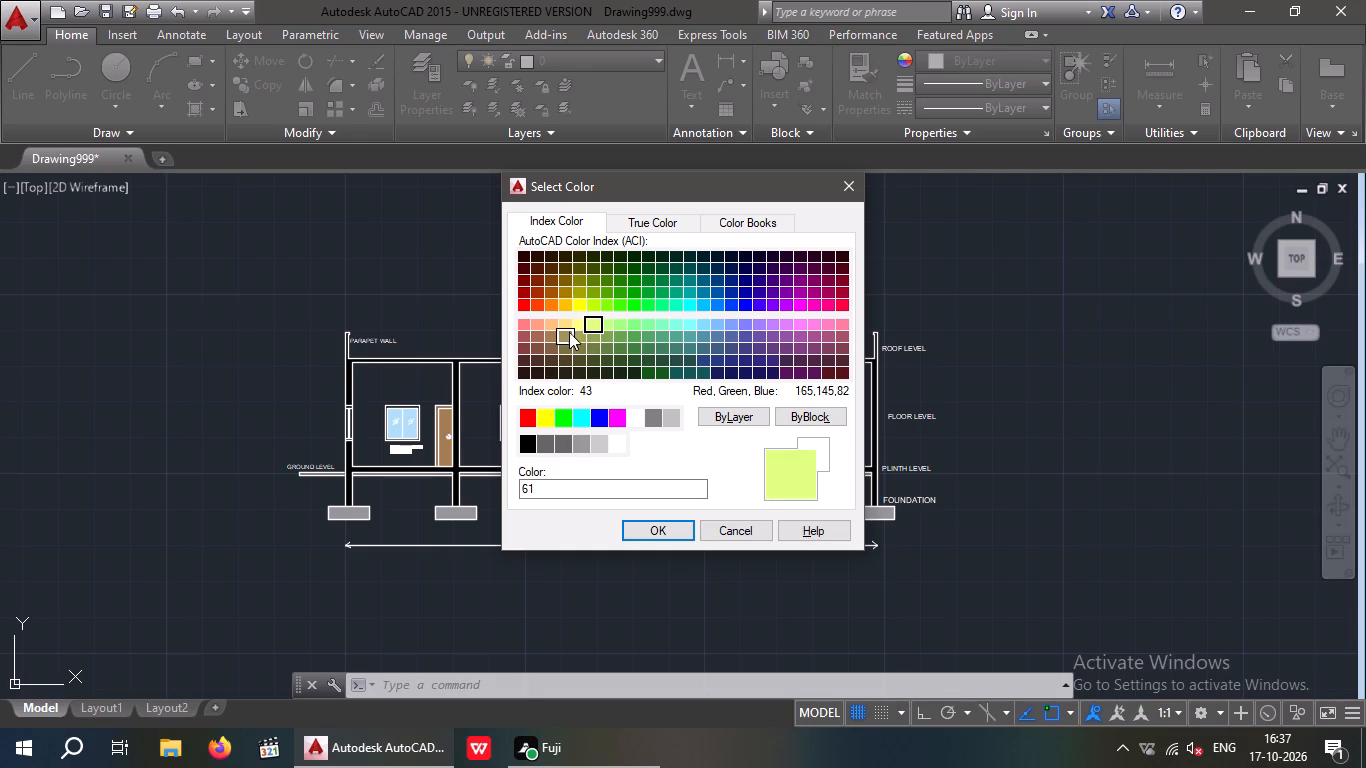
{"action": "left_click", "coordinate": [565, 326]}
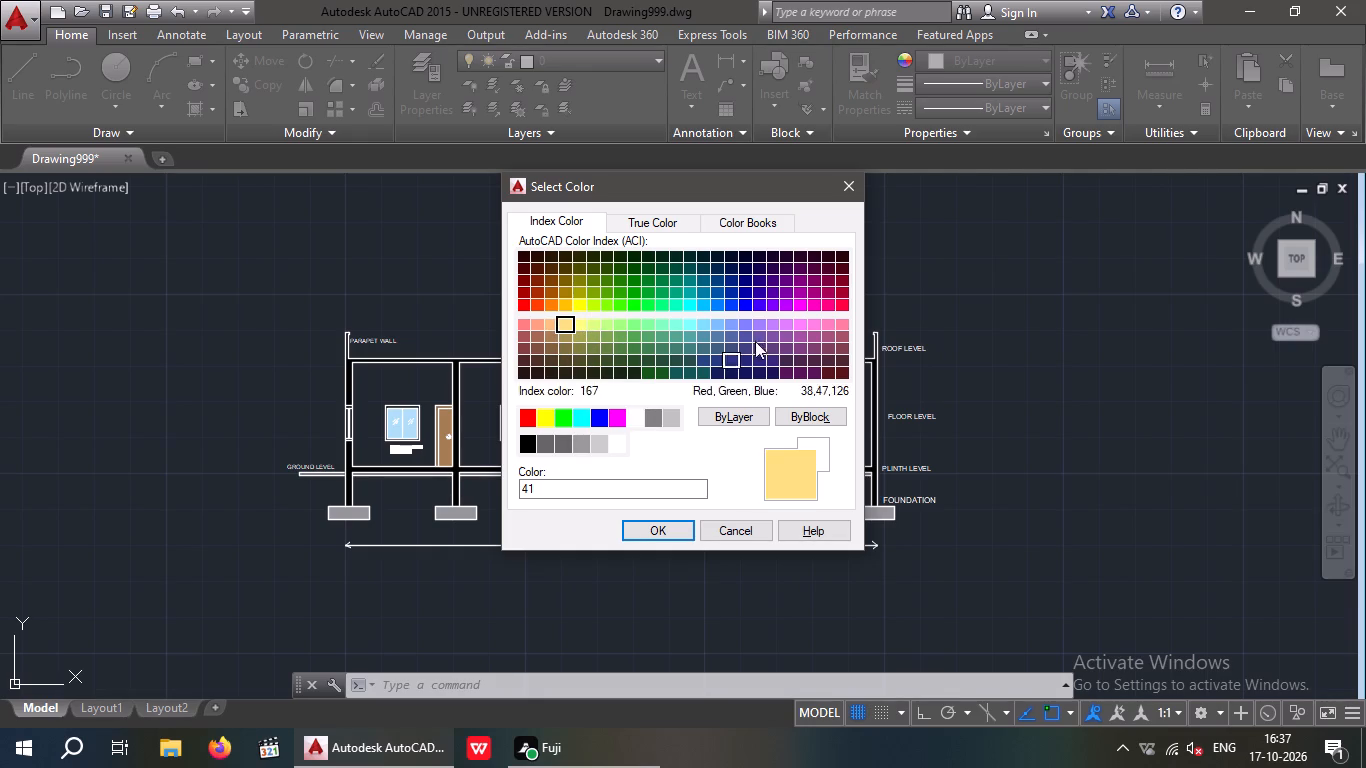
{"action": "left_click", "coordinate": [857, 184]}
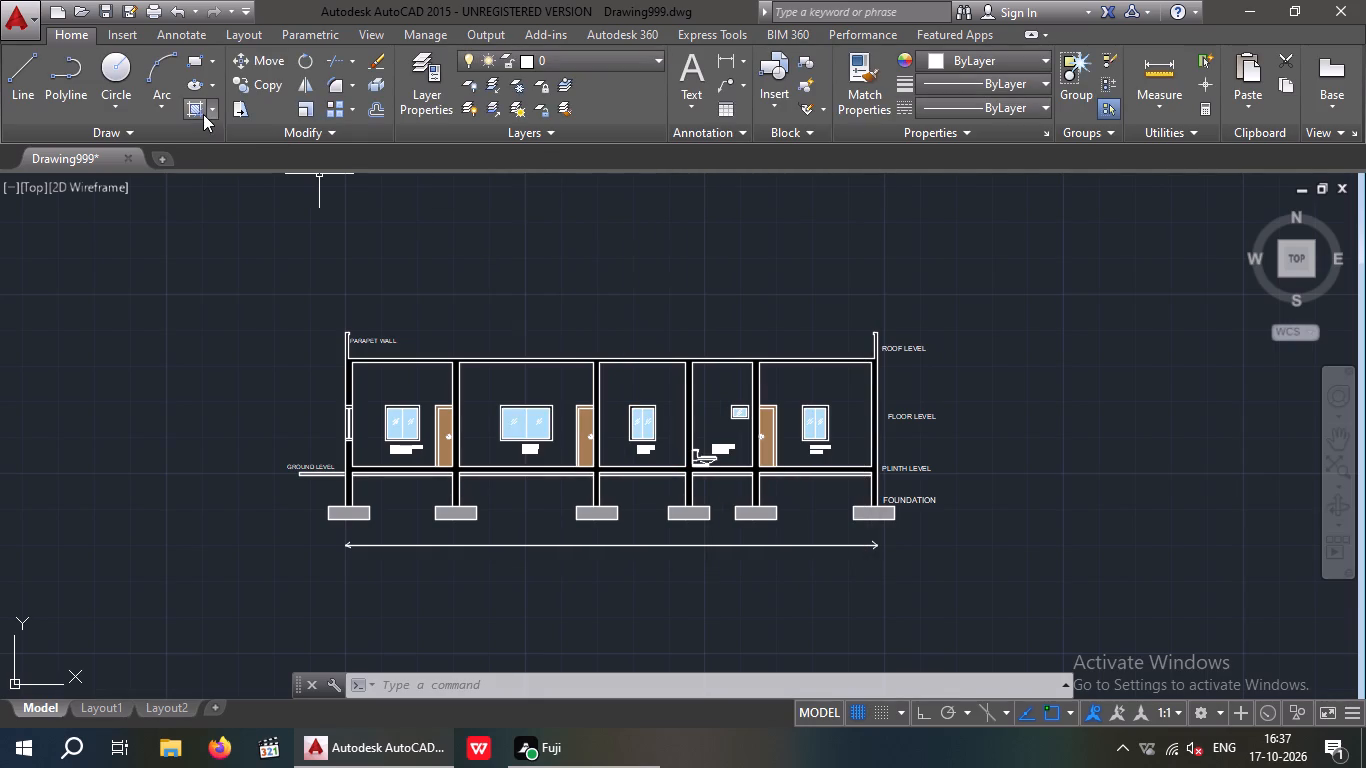
Fill the wall areas of all five rooms with a solid hatch in the pale yellow colour 248,246,176.
{"action": "left_click", "coordinate": [193, 112]}
{"action": "left_click", "coordinate": [544, 77]}
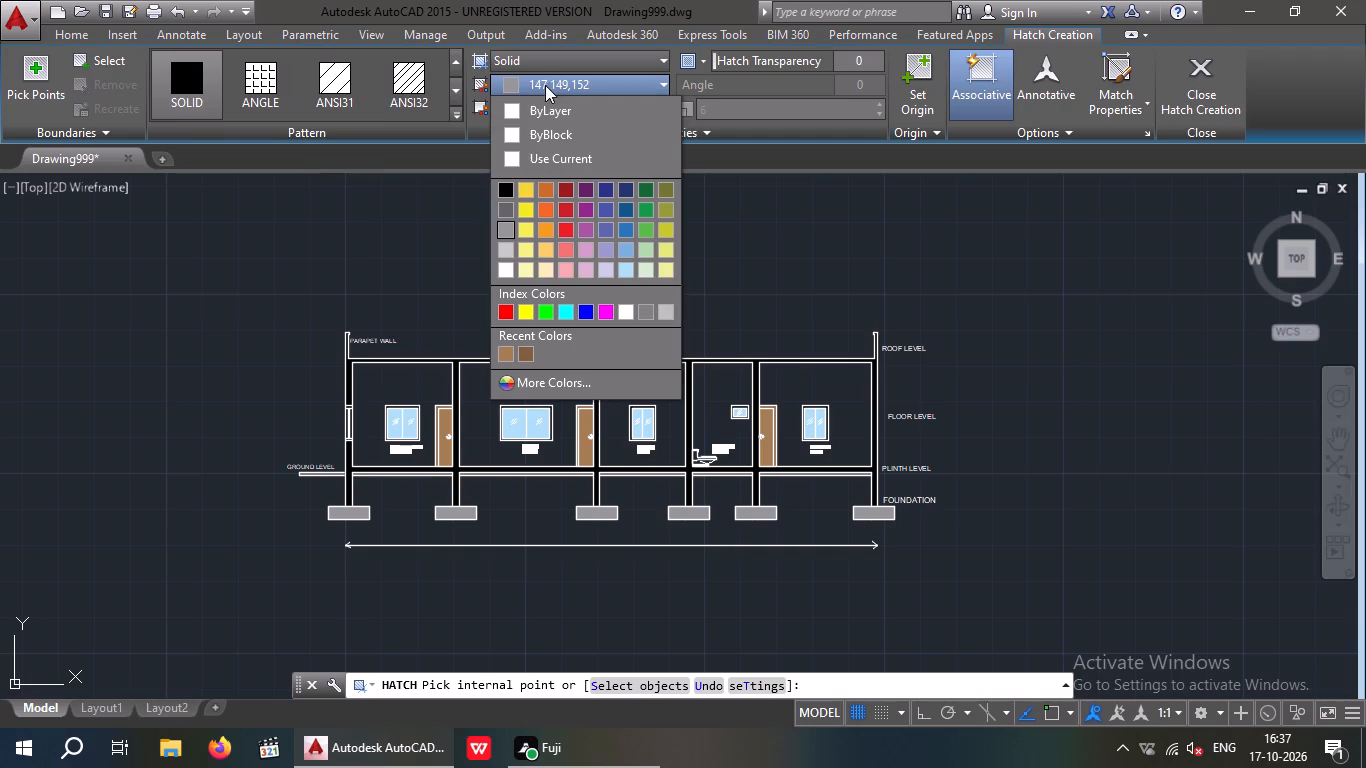
{"action": "left_click", "coordinate": [522, 268]}
{"action": "left_click", "coordinate": [393, 385]}
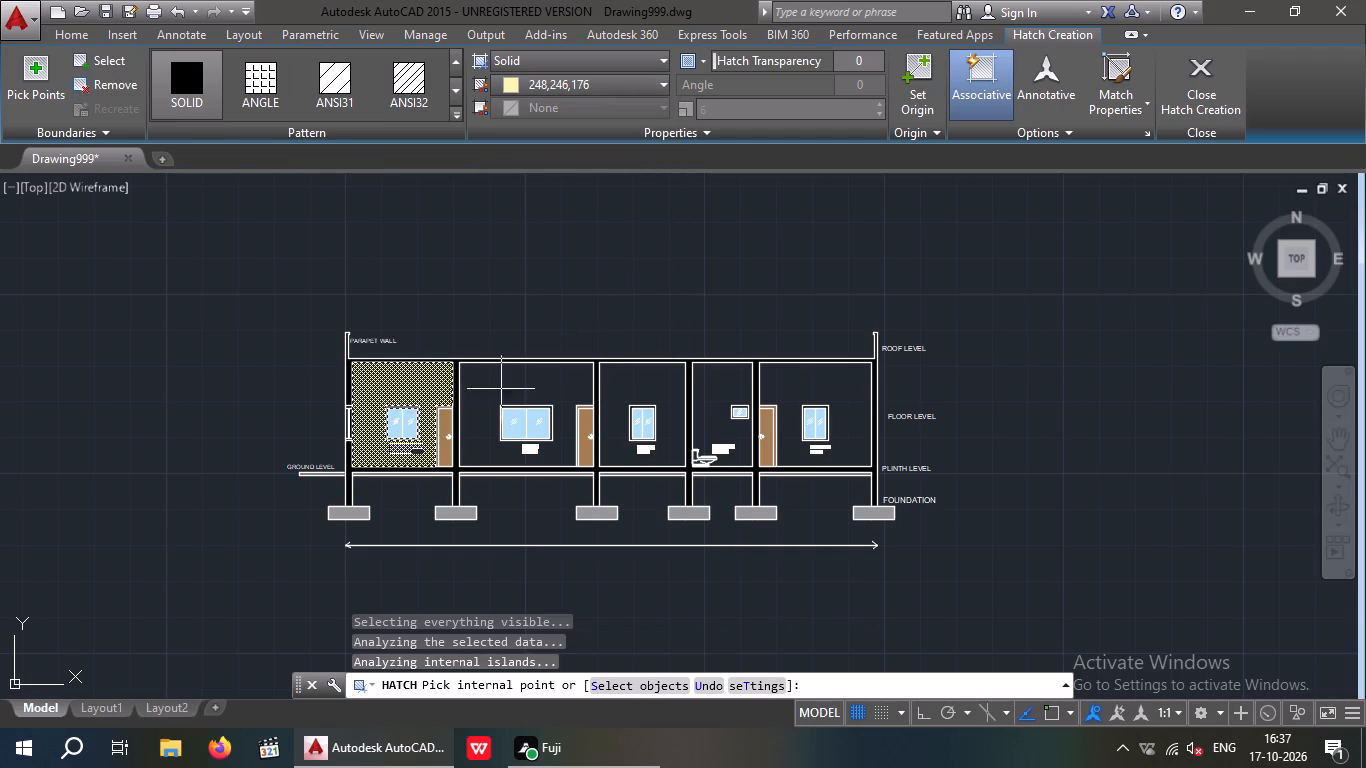
{"action": "left_click", "coordinate": [518, 389]}
{"action": "left_click", "coordinate": [625, 392]}
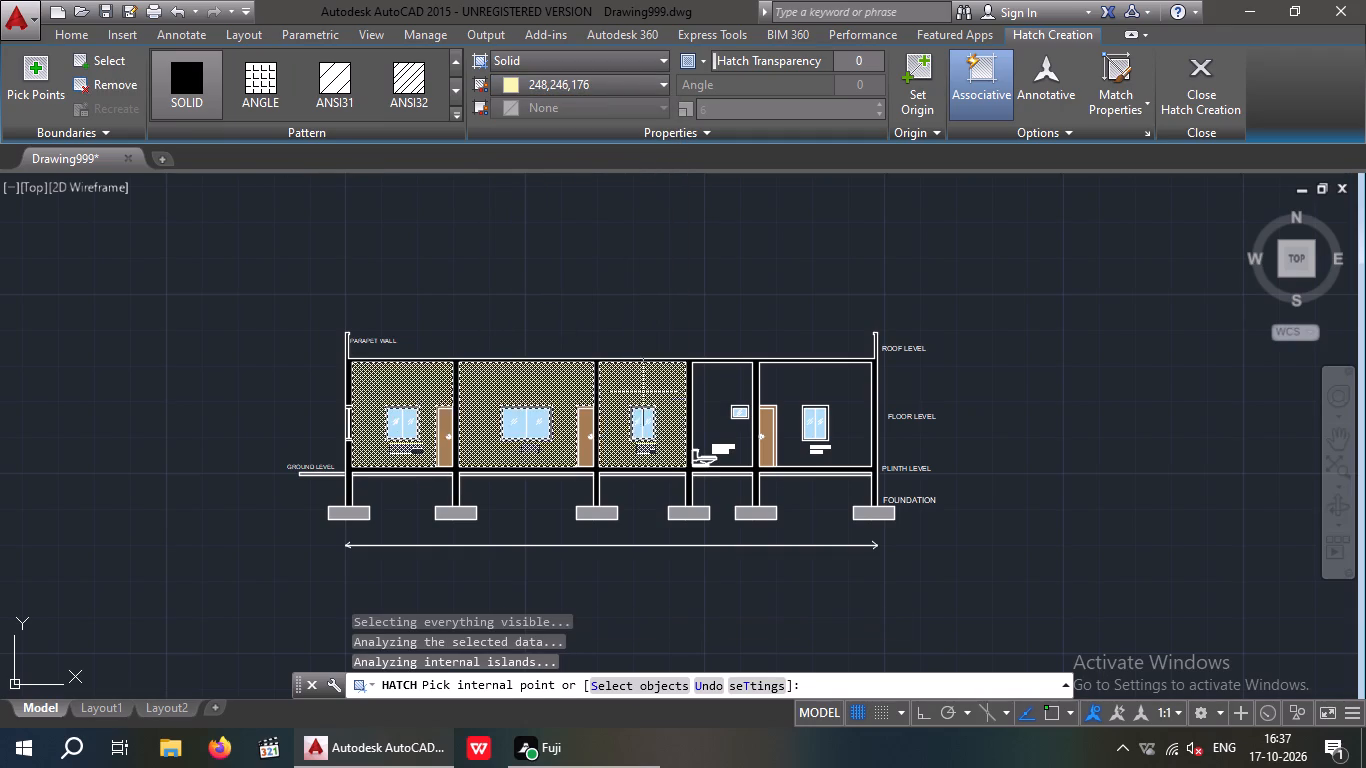
{"action": "left_click", "coordinate": [721, 396]}
{"action": "left_click", "coordinate": [806, 393]}
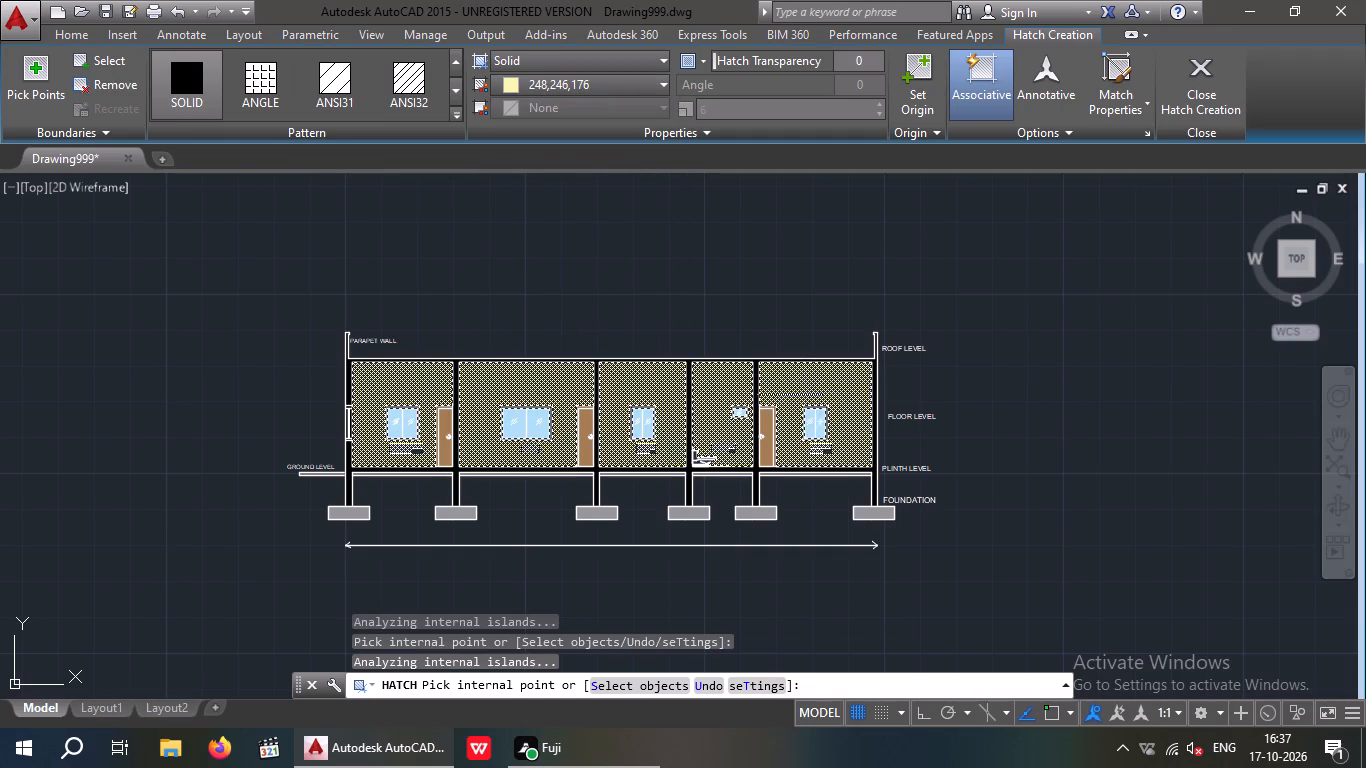
{"action": "key", "text": "Escape"}
Add the multiline text title "X - X SECTION" with a 20" text height below the section's overall dimension line.
{"action": "scroll", "coordinate": [682, 295], "scroll_direction": "down", "scroll_amount": 1}
{"action": "middle_click_drag", "start_coordinate": [683, 294], "coordinate": [597, 297]}
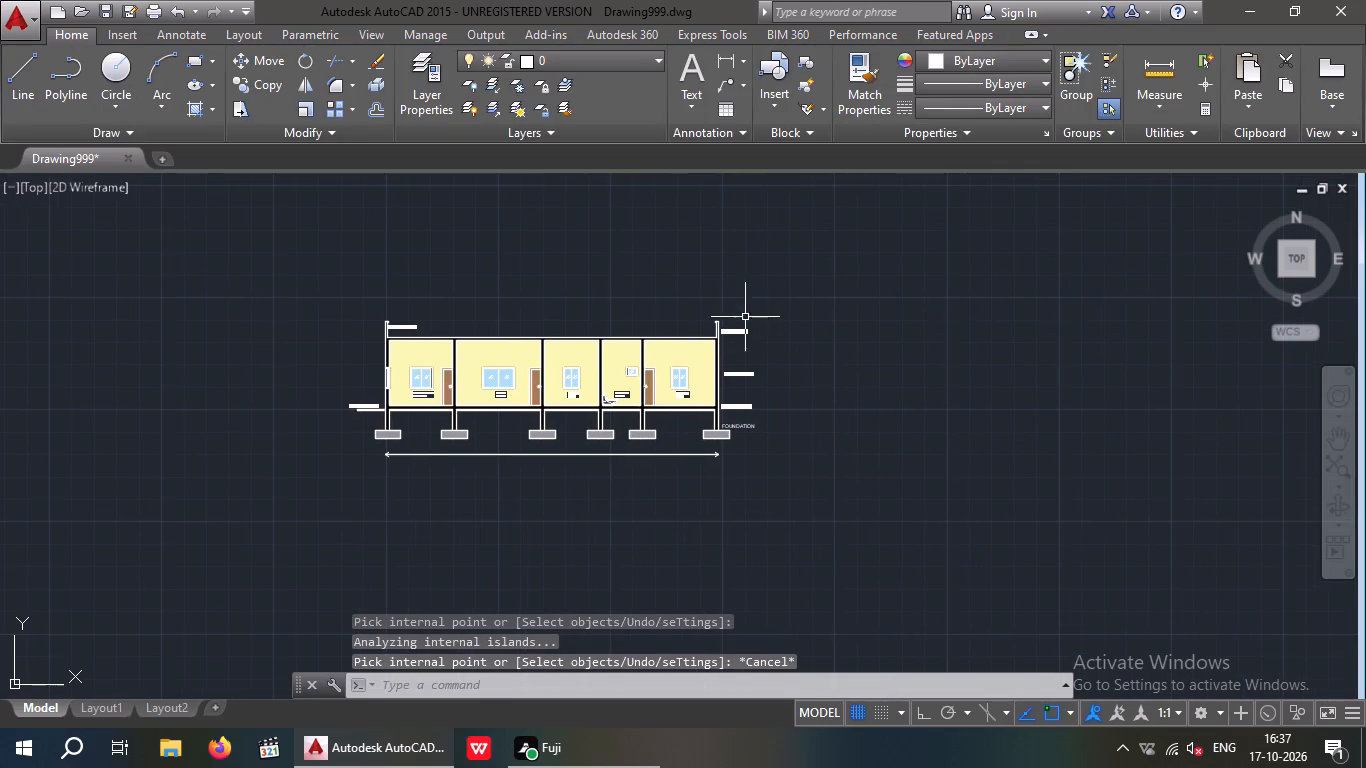
{"action": "middle_click_drag", "start_coordinate": [793, 341], "coordinate": [770, 309]}
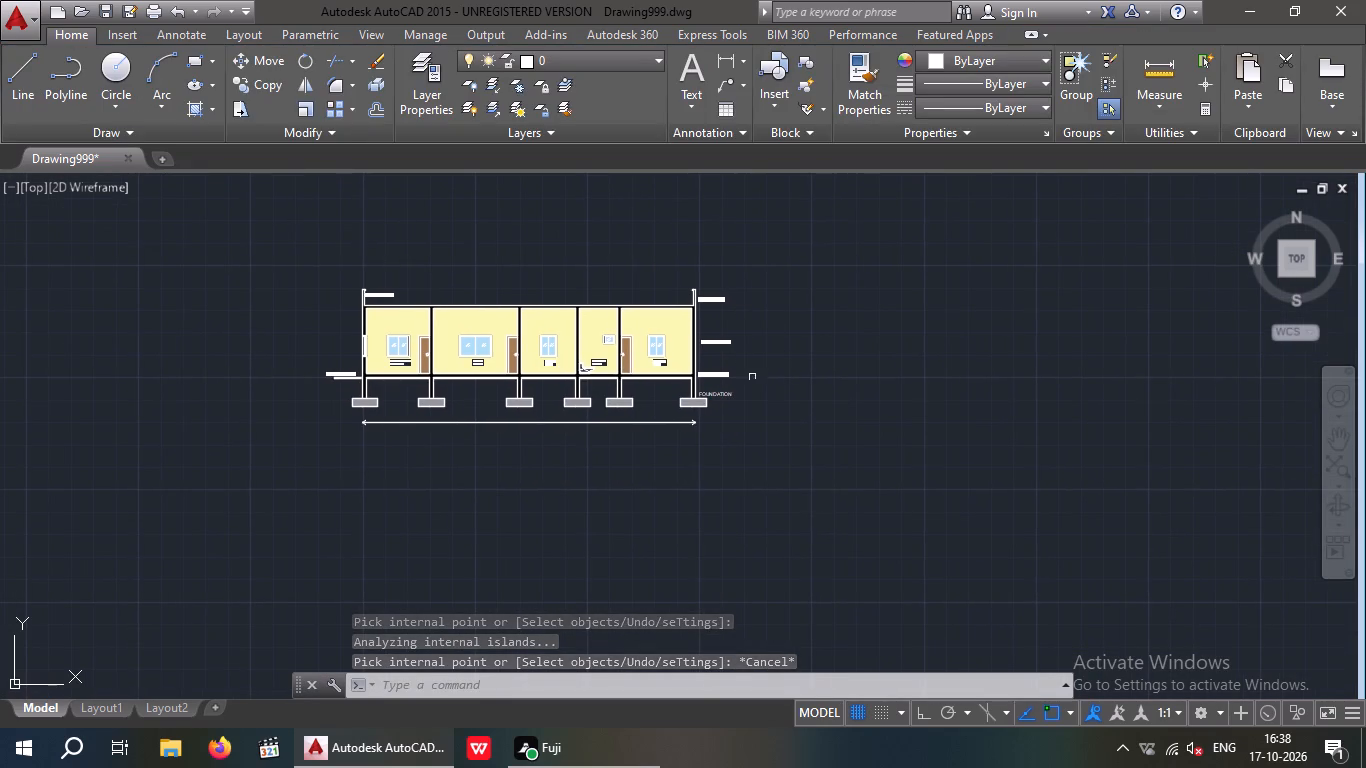
{"action": "scroll", "coordinate": [514, 437], "scroll_direction": "up", "scroll_amount": 3}
{"action": "middle_click_drag", "start_coordinate": [527, 436], "coordinate": [589, 439]}
{"action": "scroll", "coordinate": [586, 438], "scroll_direction": "down", "scroll_amount": 1}
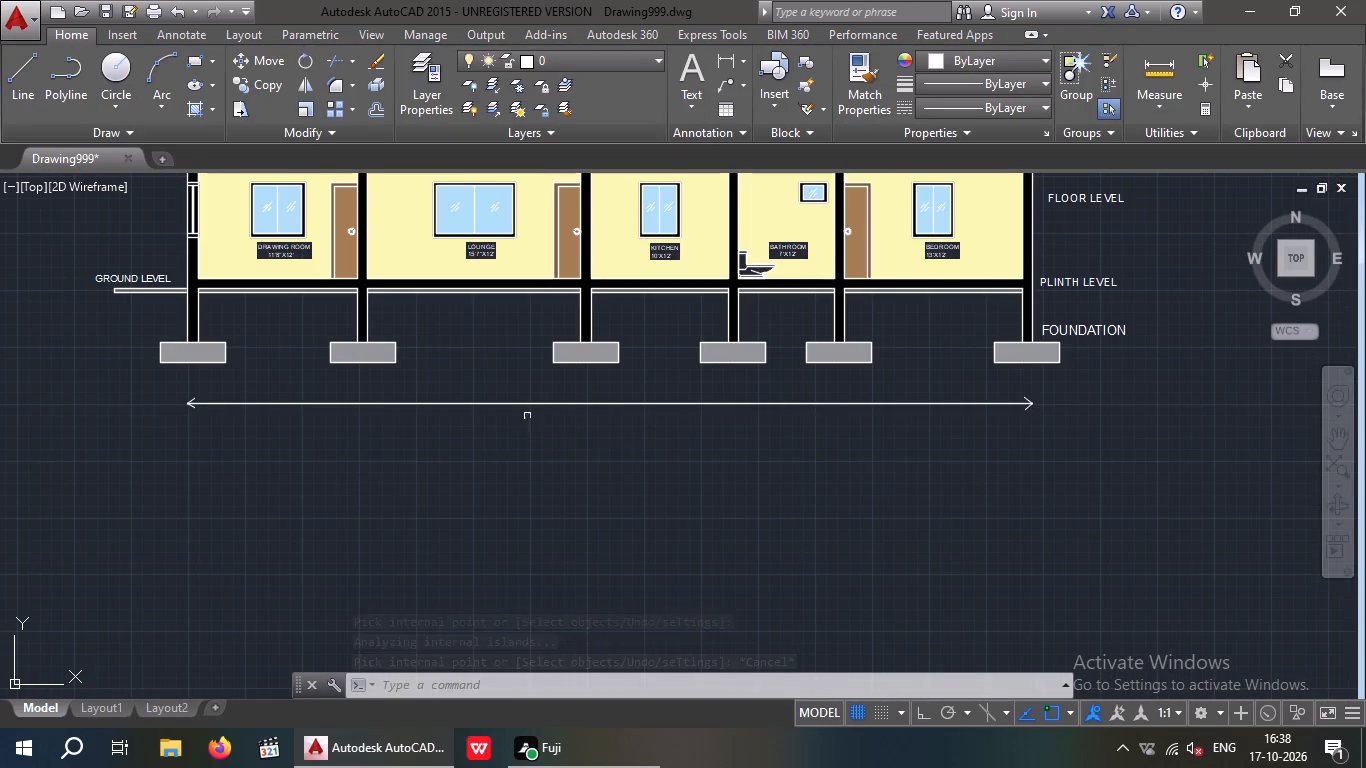
{"action": "left_click", "coordinate": [686, 73]}
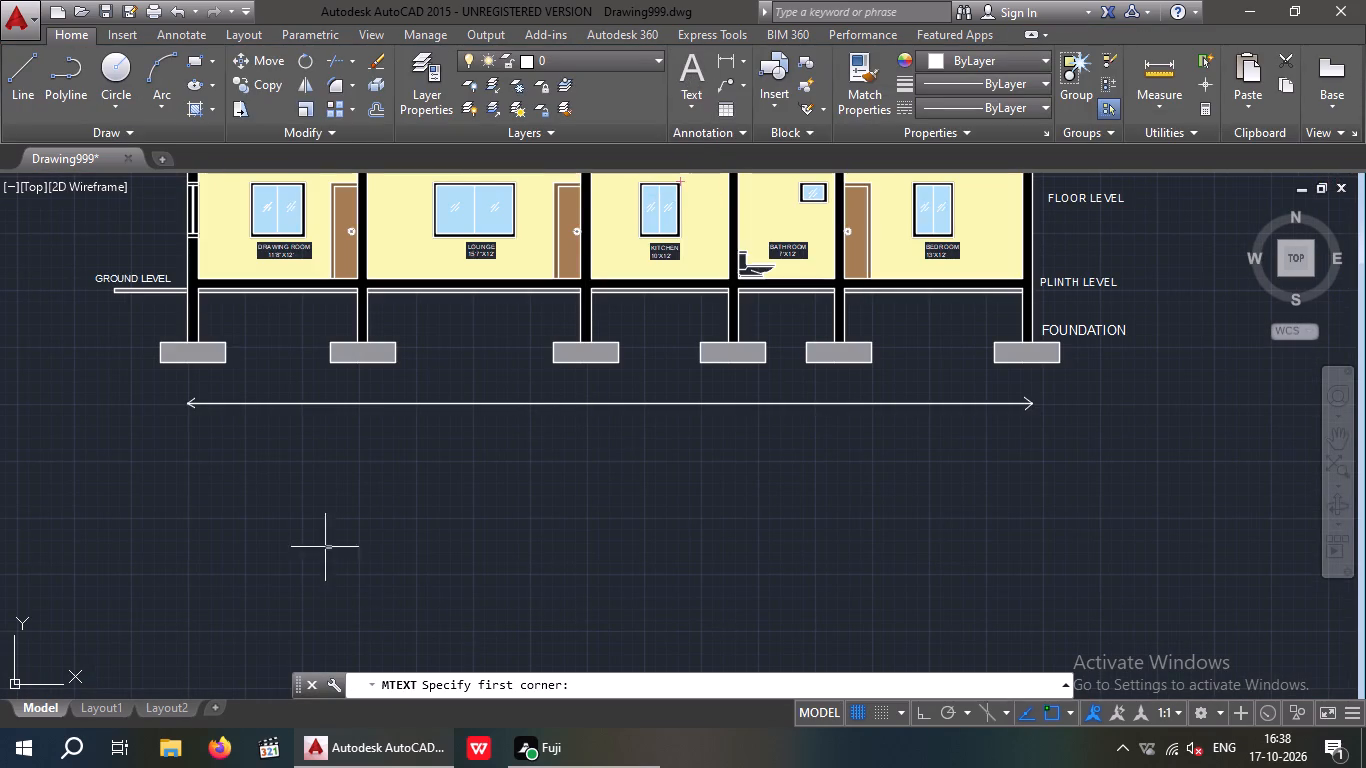
{"action": "left_click_drag", "start_coordinate": [423, 433], "coordinate": [450, 515]}
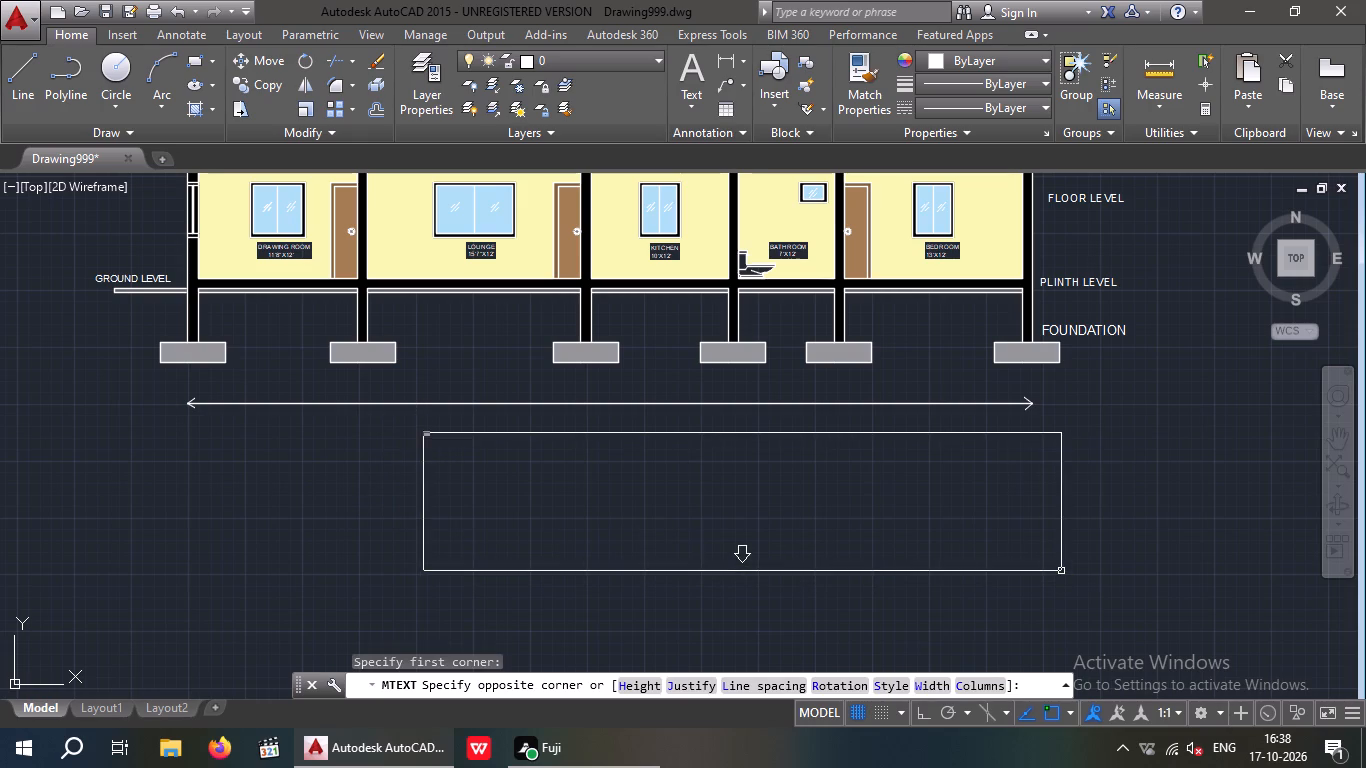
{"action": "left_click", "coordinate": [1061, 571]}
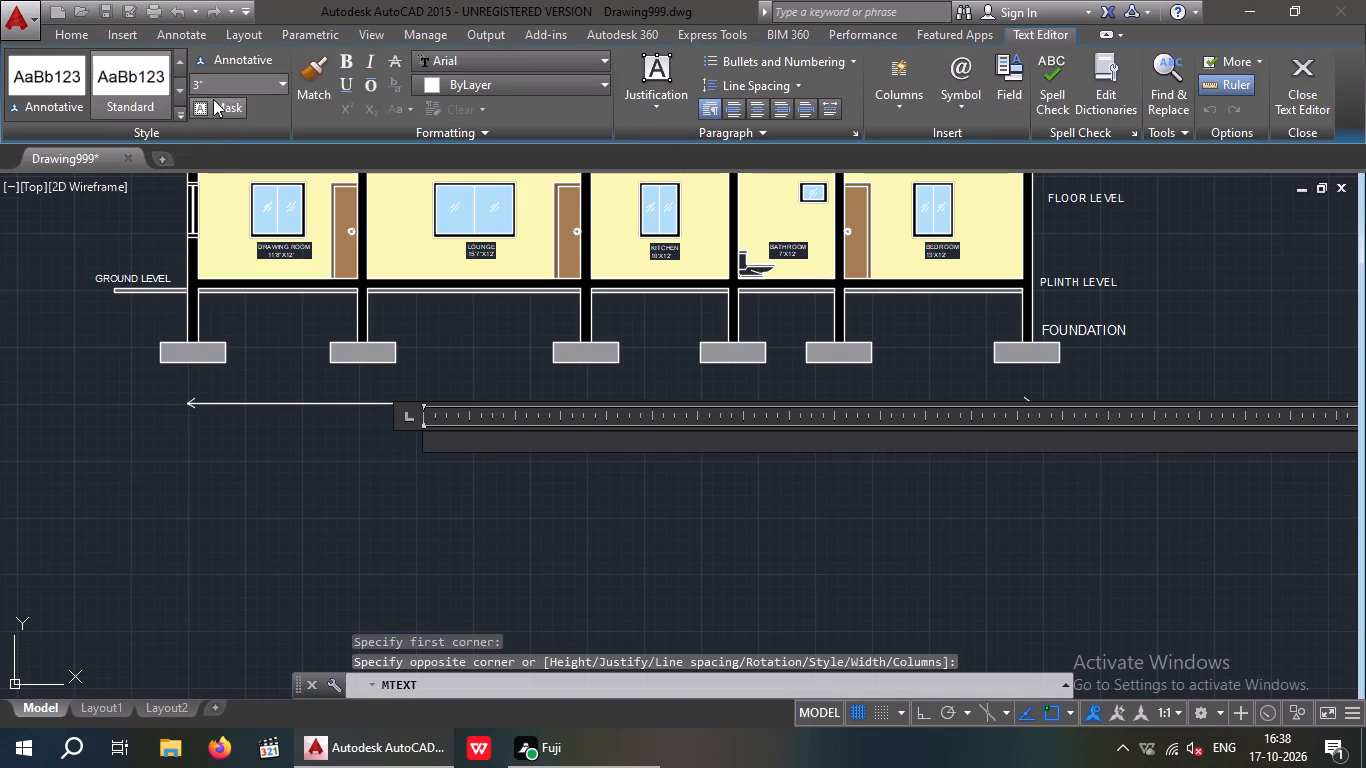
{"action": "left_click", "coordinate": [216, 89]}
{"action": "type", "text": "20"}
{"action": "key", "text": "shift+quotedbl"}
{"action": "key", "text": "Return"}
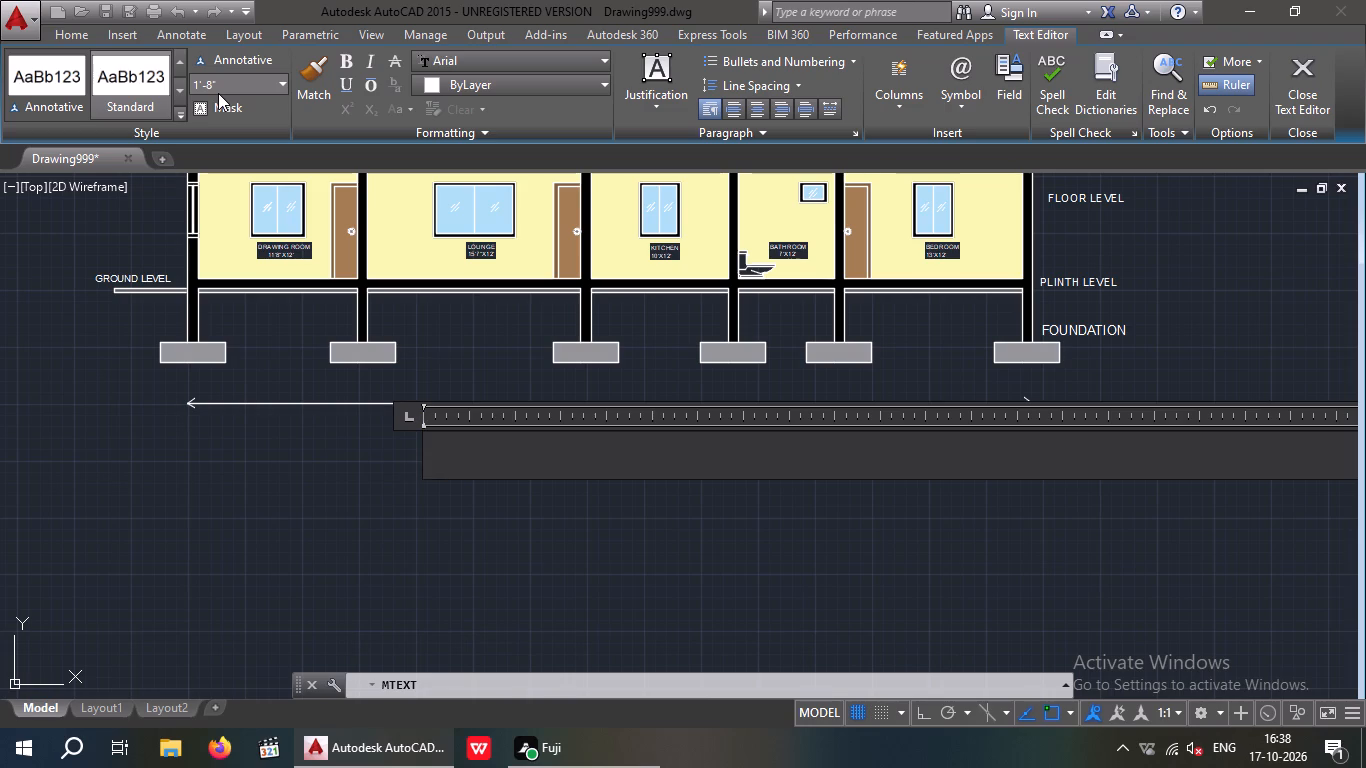
{"action": "key", "text": "x"}
{"action": "key", "text": "space"}
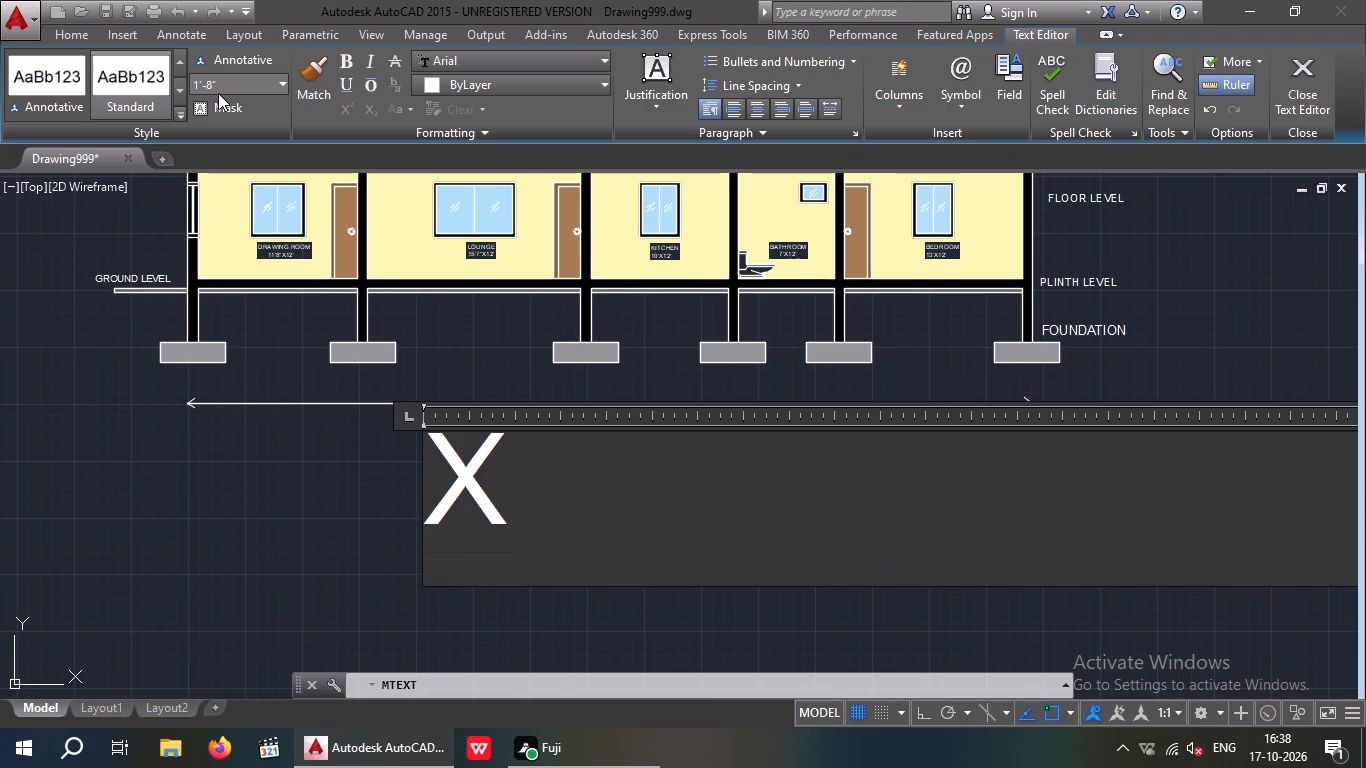
{"action": "key", "text": "minus"}
{"action": "key", "text": "BackSpace"}
{"action": "key", "text": "shift+underscore"}
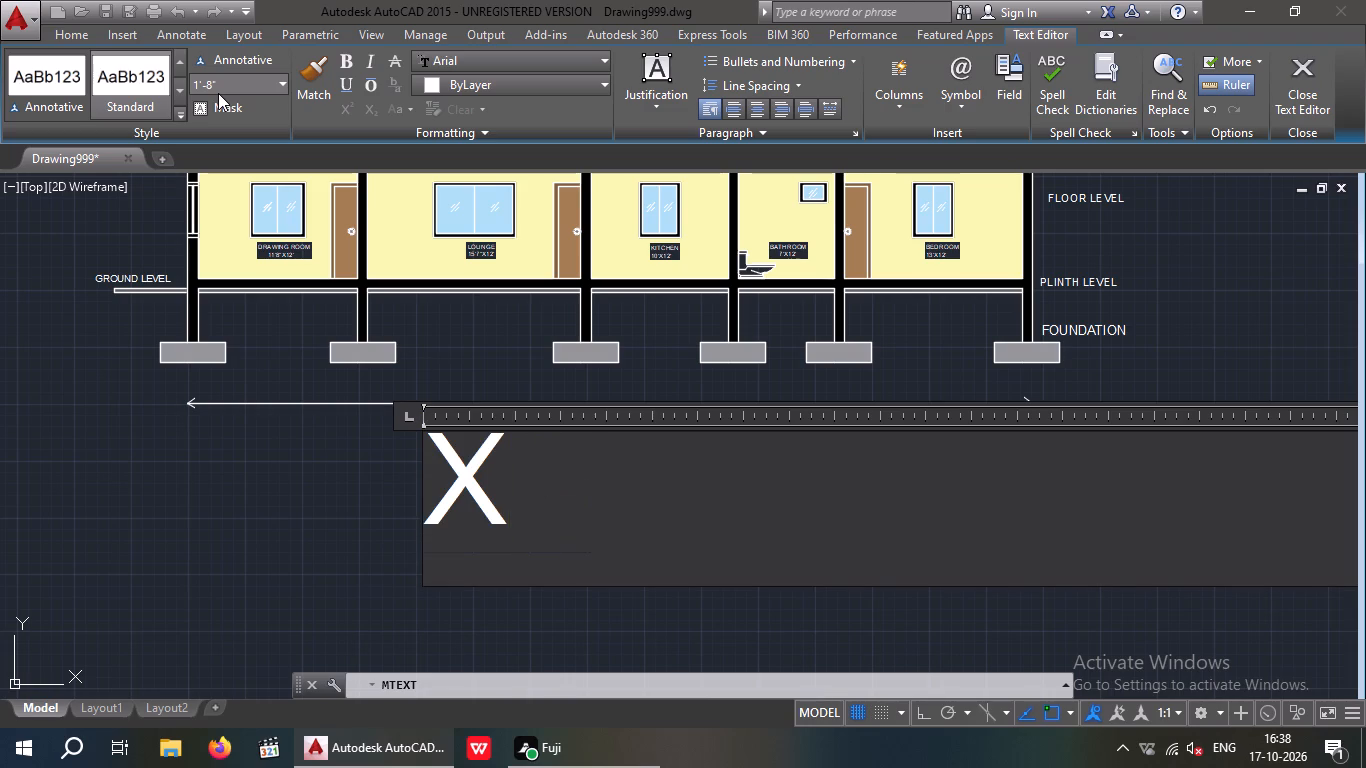
{"action": "key", "text": "BackSpace"}
{"action": "key", "text": "minus"}
{"action": "key", "text": "space"}
{"action": "key", "text": "x"}
{"action": "key", "text": "space"}
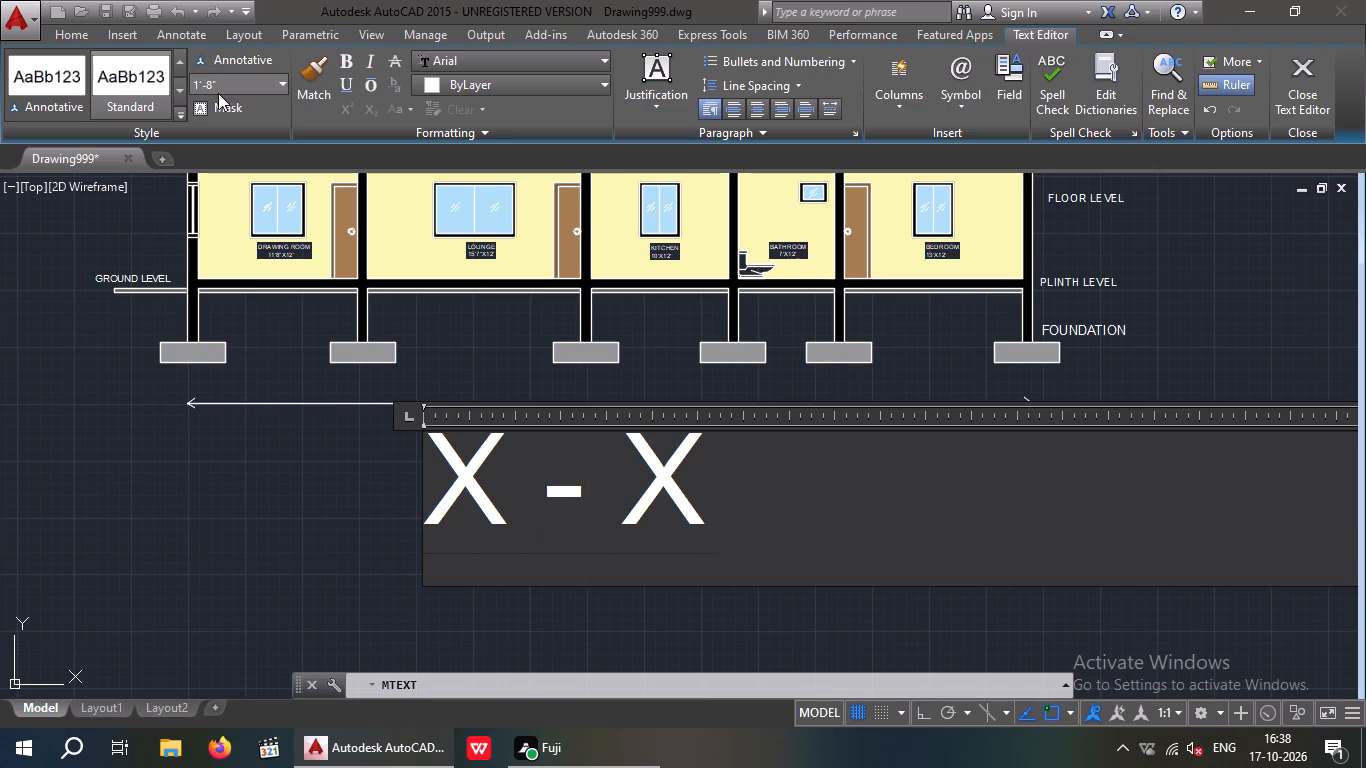
{"action": "type", "text": "SEC"}
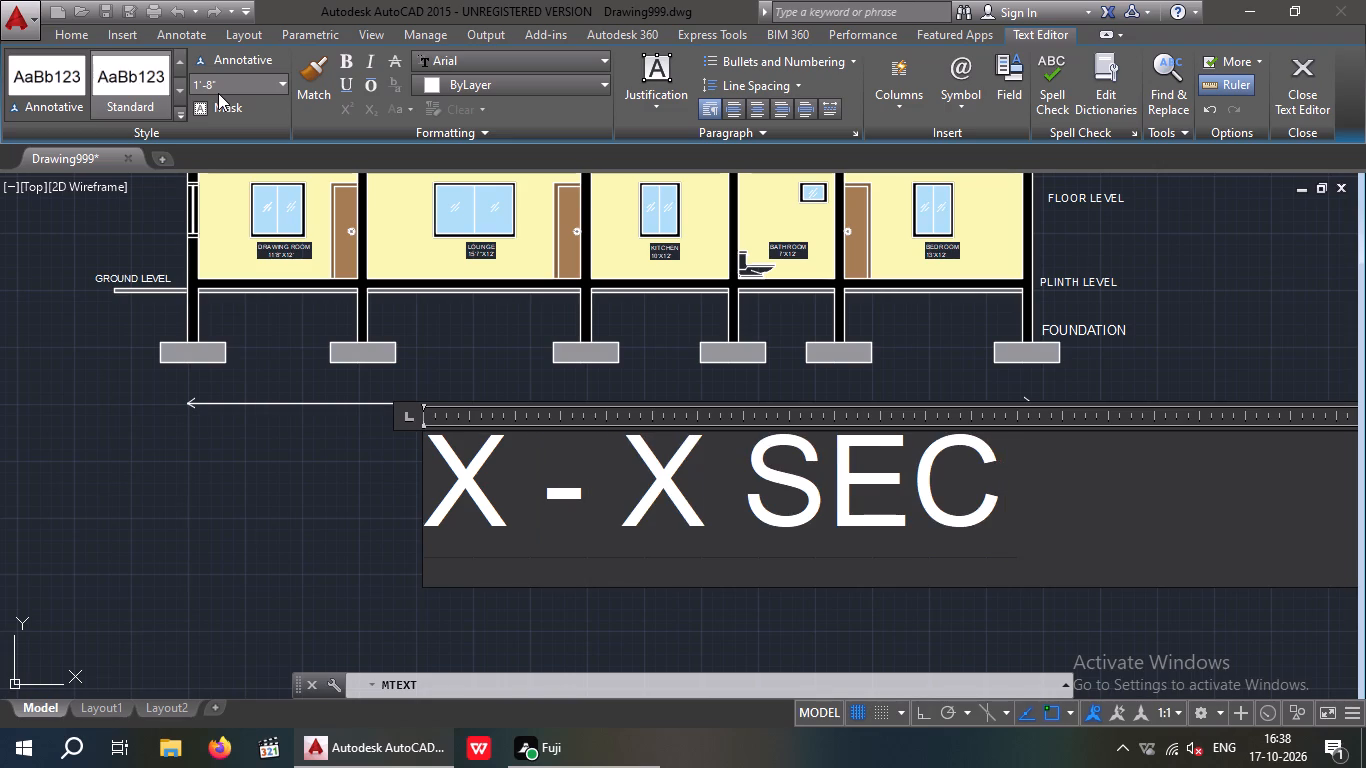
{"action": "type", "text": "TION"}
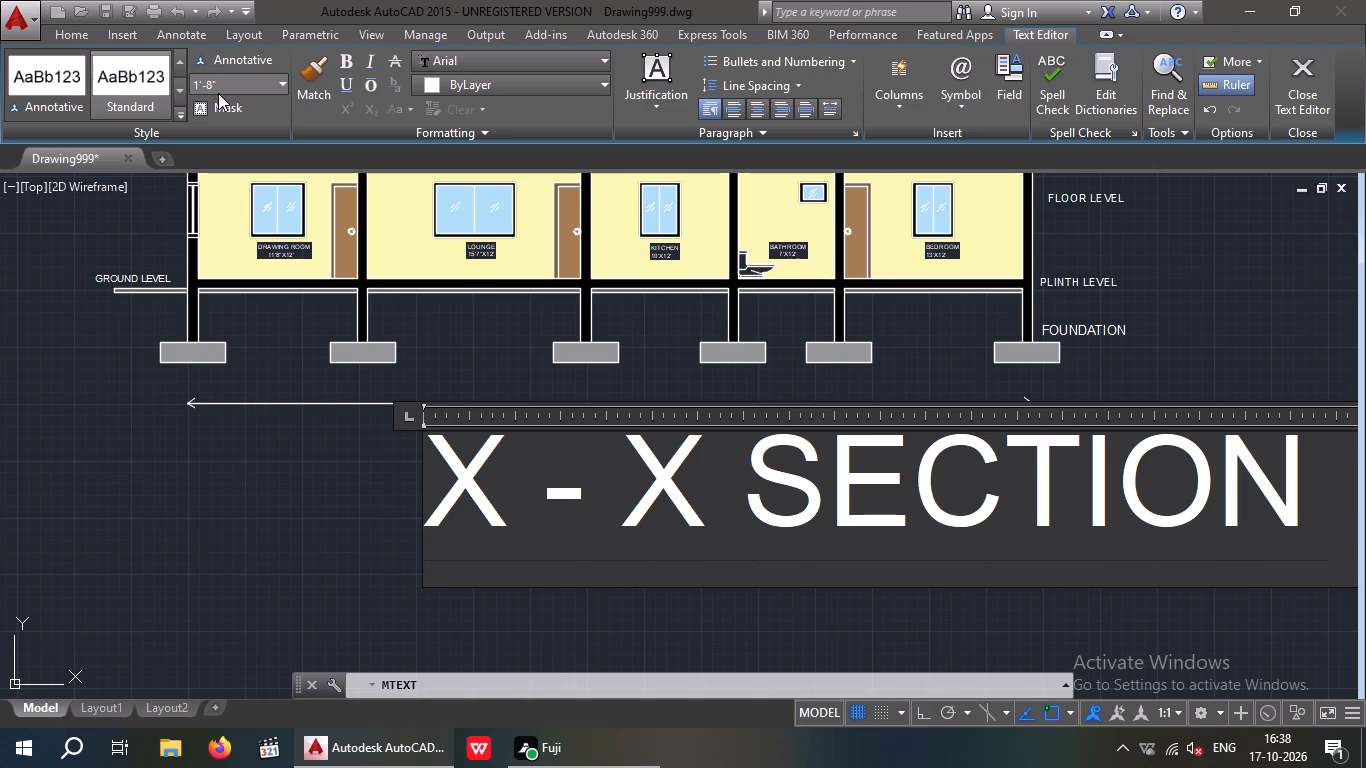
{"action": "left_click", "coordinate": [341, 476]}
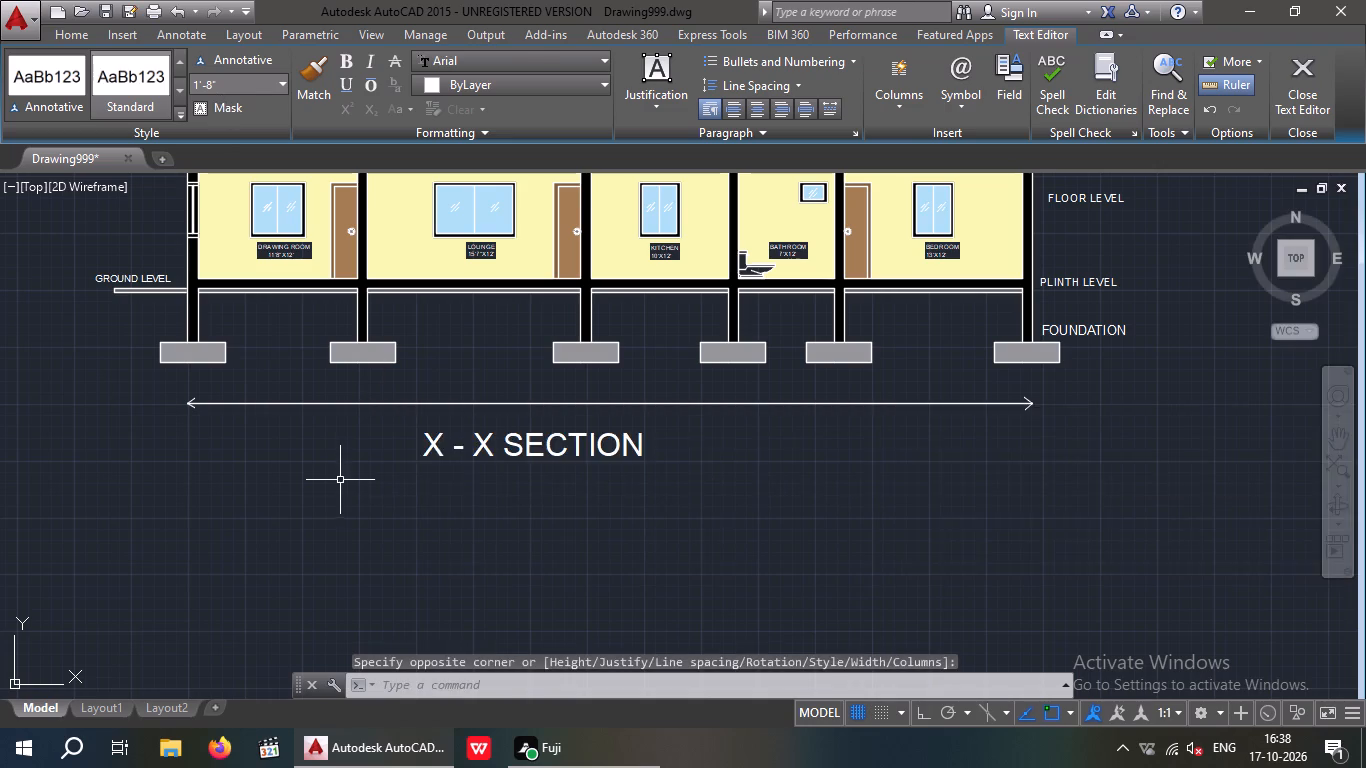
Move the "X - X SECTION" title to the right so it sits more centrally beneath the overall dimension line.
{"action": "scroll", "coordinate": [340, 507], "scroll_direction": "down", "scroll_amount": 1}
{"action": "scroll", "coordinate": [438, 496], "scroll_direction": "up", "scroll_amount": 1}
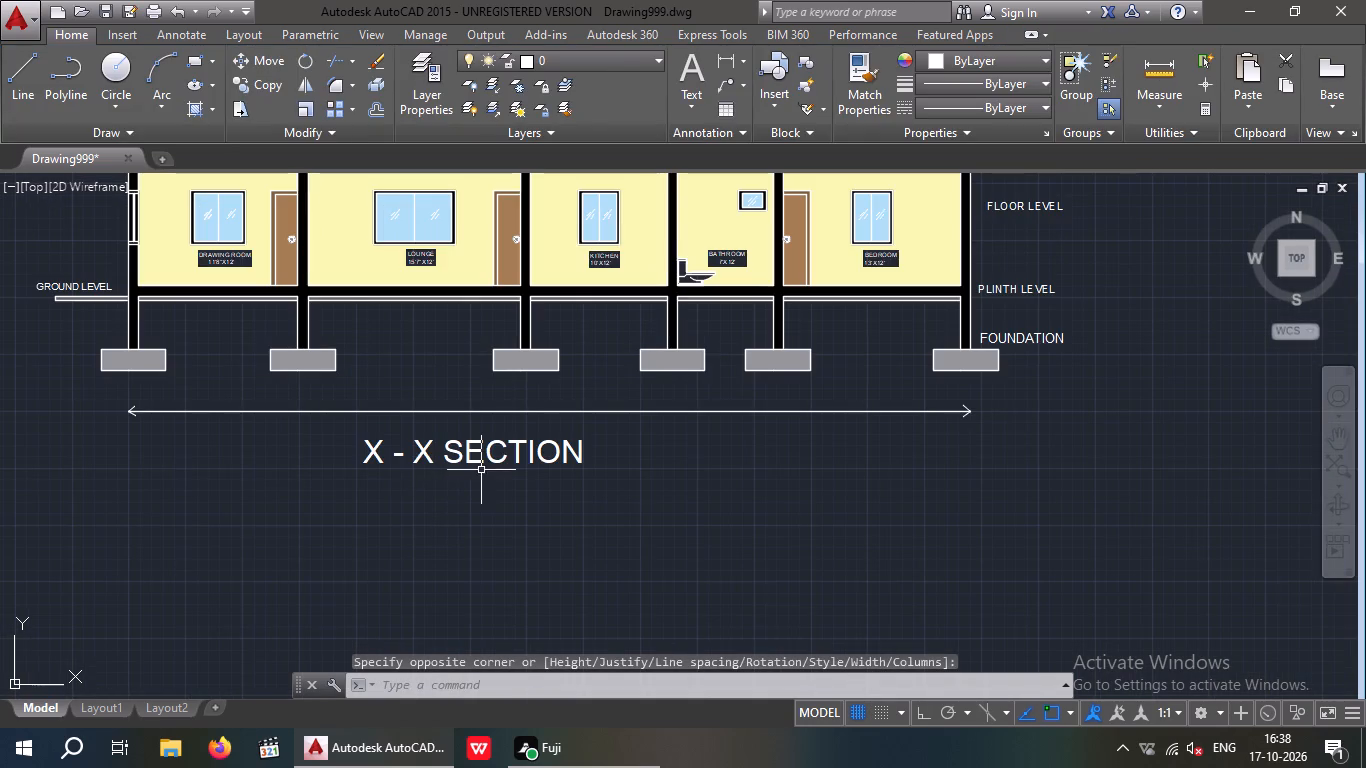
{"action": "middle_click", "coordinate": [455, 473]}
{"action": "middle_click_drag", "start_coordinate": [504, 487], "coordinate": [506, 488]}
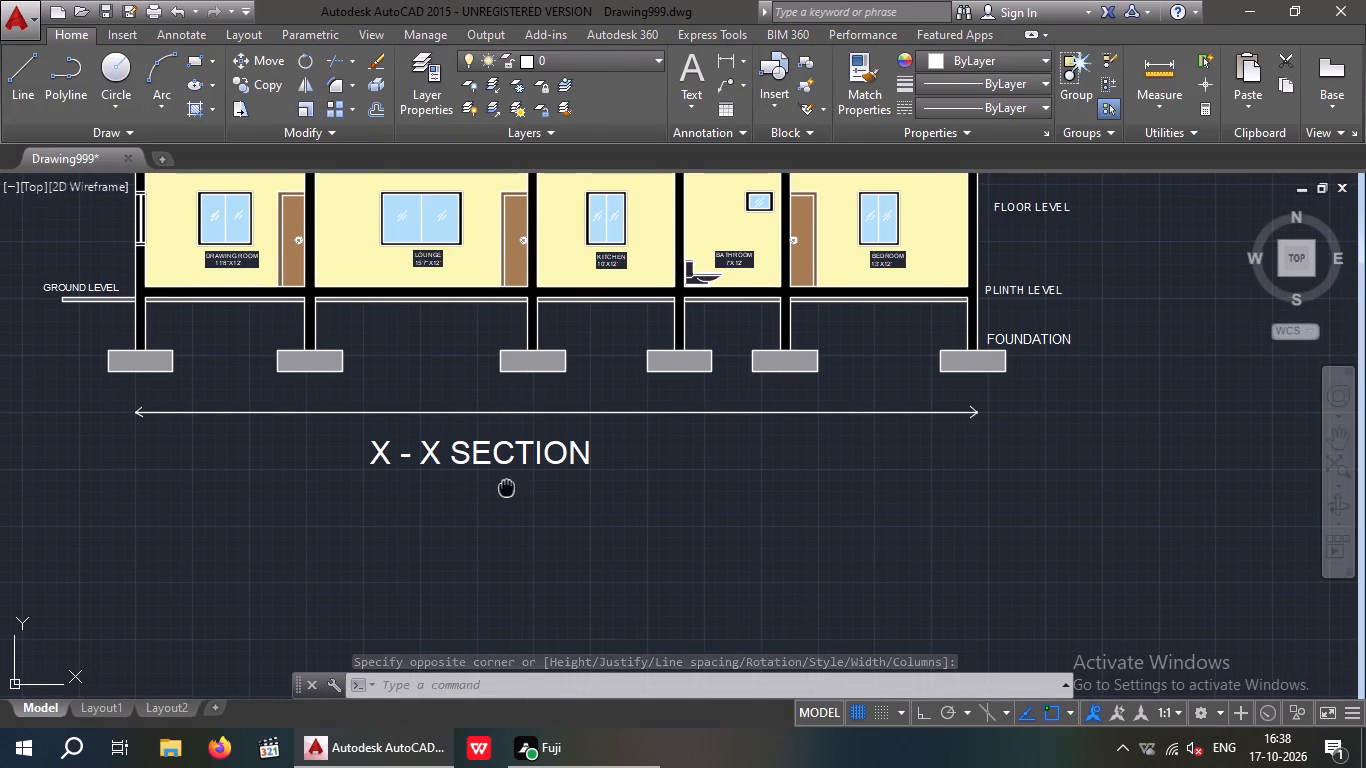
{"action": "middle_click_drag", "start_coordinate": [506, 488], "coordinate": [518, 489]}
{"action": "left_click_drag", "start_coordinate": [632, 444], "coordinate": [543, 497]}
{"action": "left_click", "coordinate": [341, 499]}
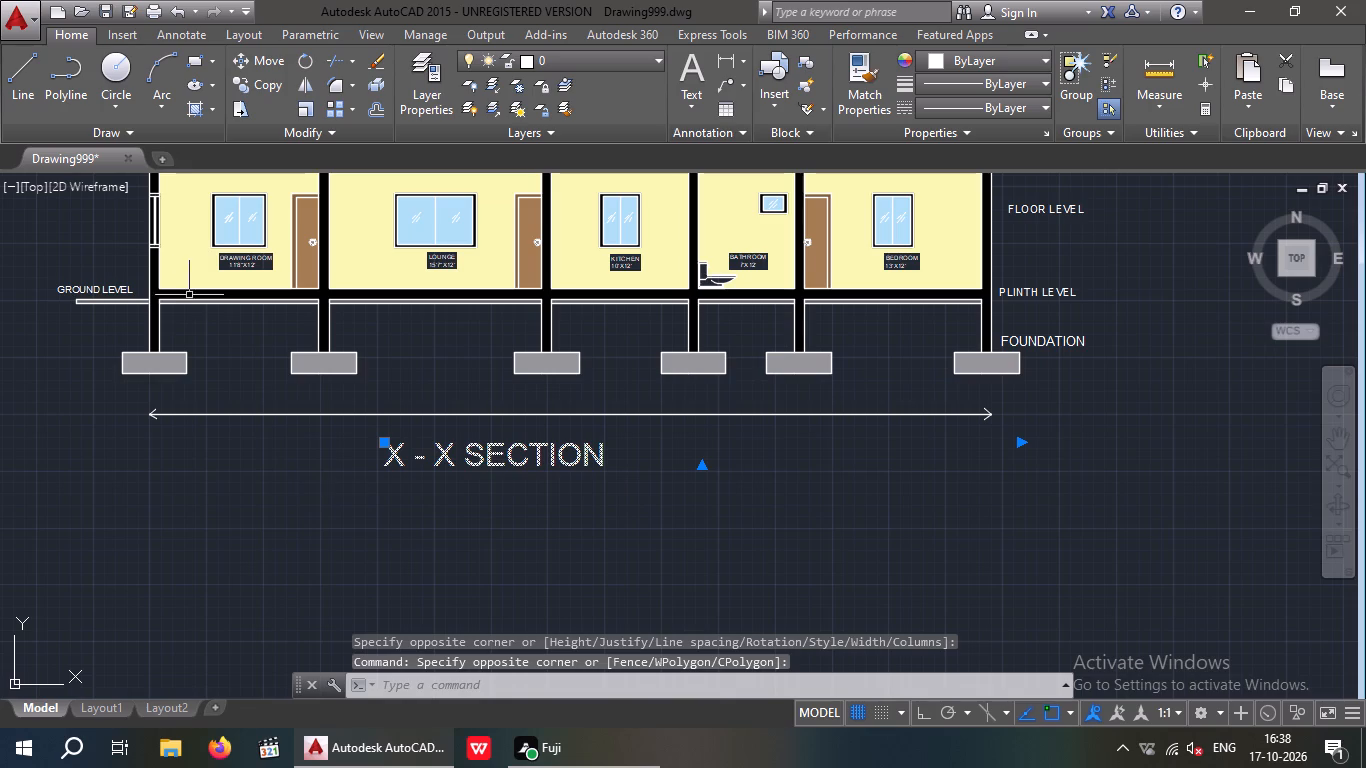
{"action": "left_click", "coordinate": [269, 61]}
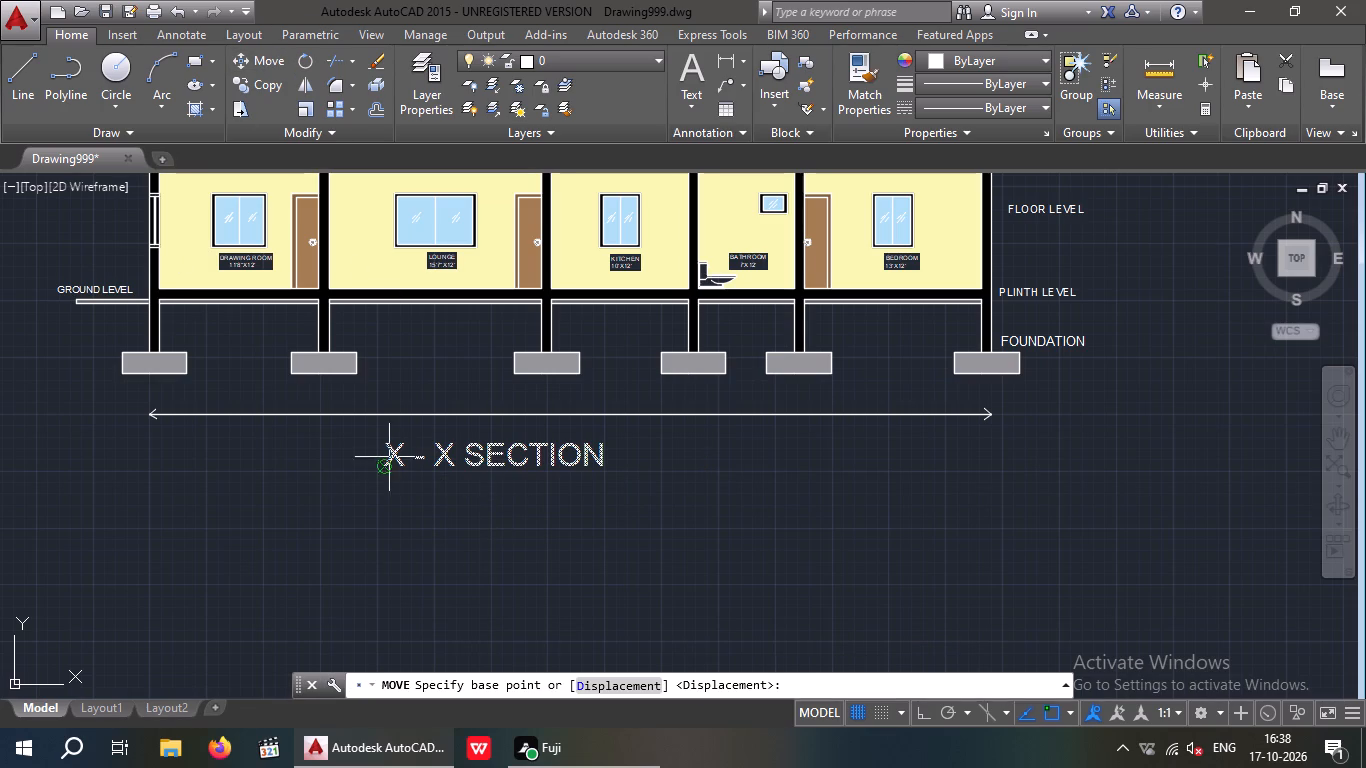
{"action": "left_click", "coordinate": [385, 464]}
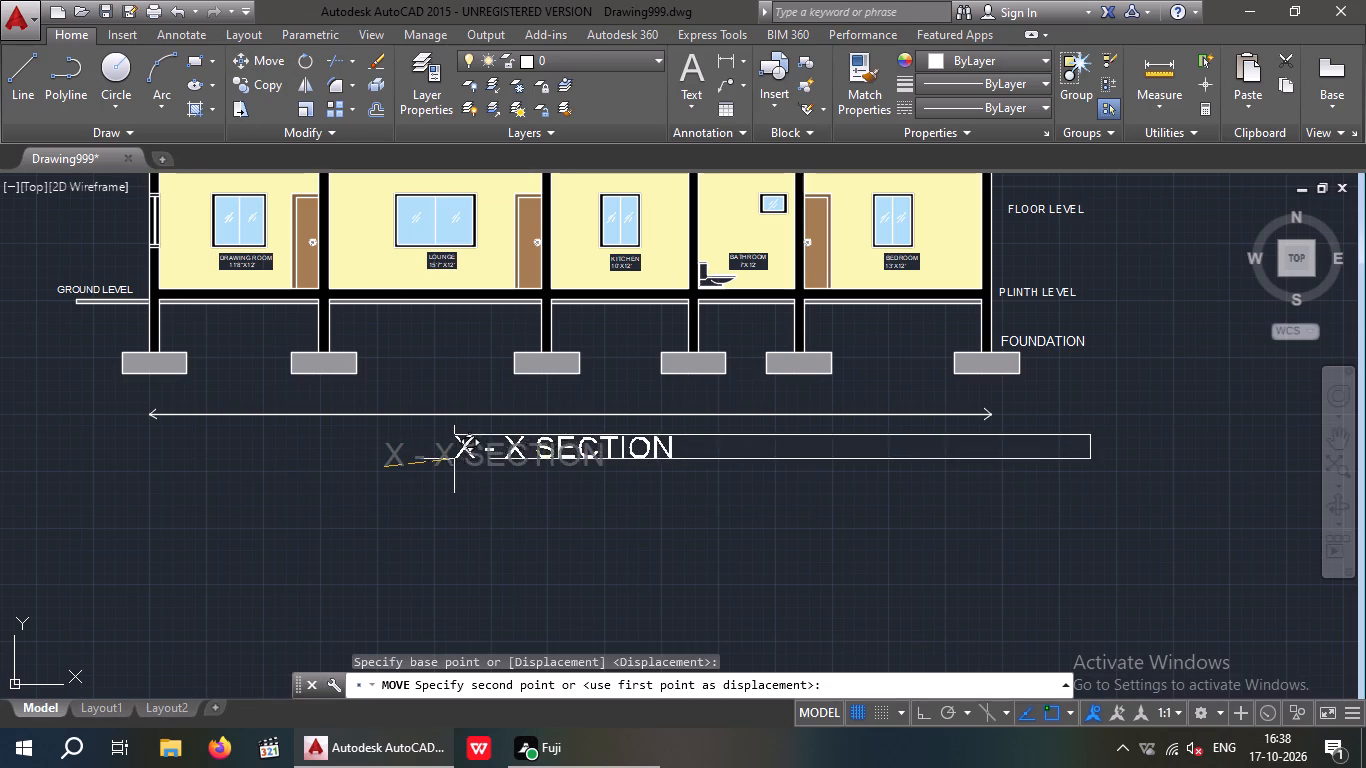
{"action": "left_click", "coordinate": [456, 456]}
Save the drawing with the repositioned section title.
{"action": "scroll", "coordinate": [463, 466], "scroll_direction": "down", "scroll_amount": 2}
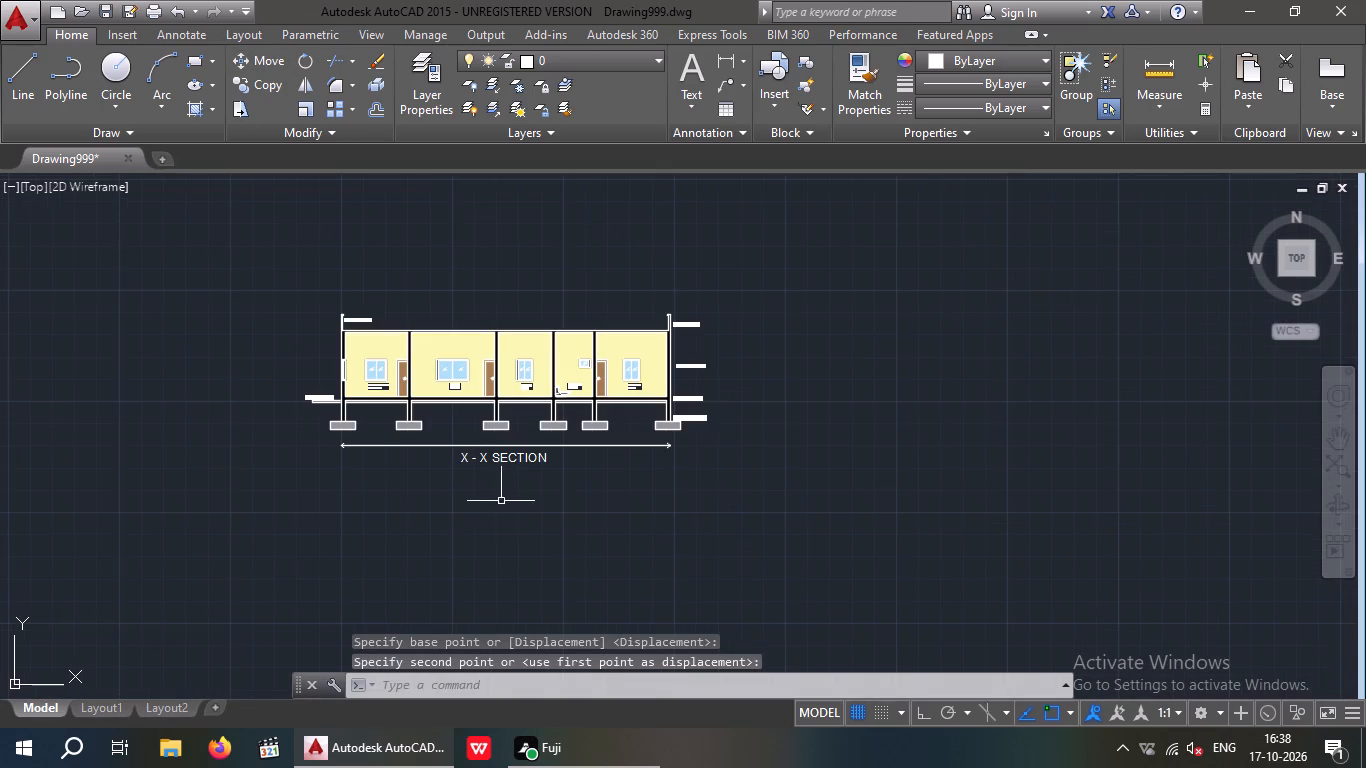
{"action": "middle_click_drag", "start_coordinate": [516, 505], "coordinate": [578, 494]}
{"action": "scroll", "coordinate": [573, 492], "scroll_direction": "down", "scroll_amount": 1}
{"action": "middle_click_drag", "start_coordinate": [545, 511], "coordinate": [635, 506]}
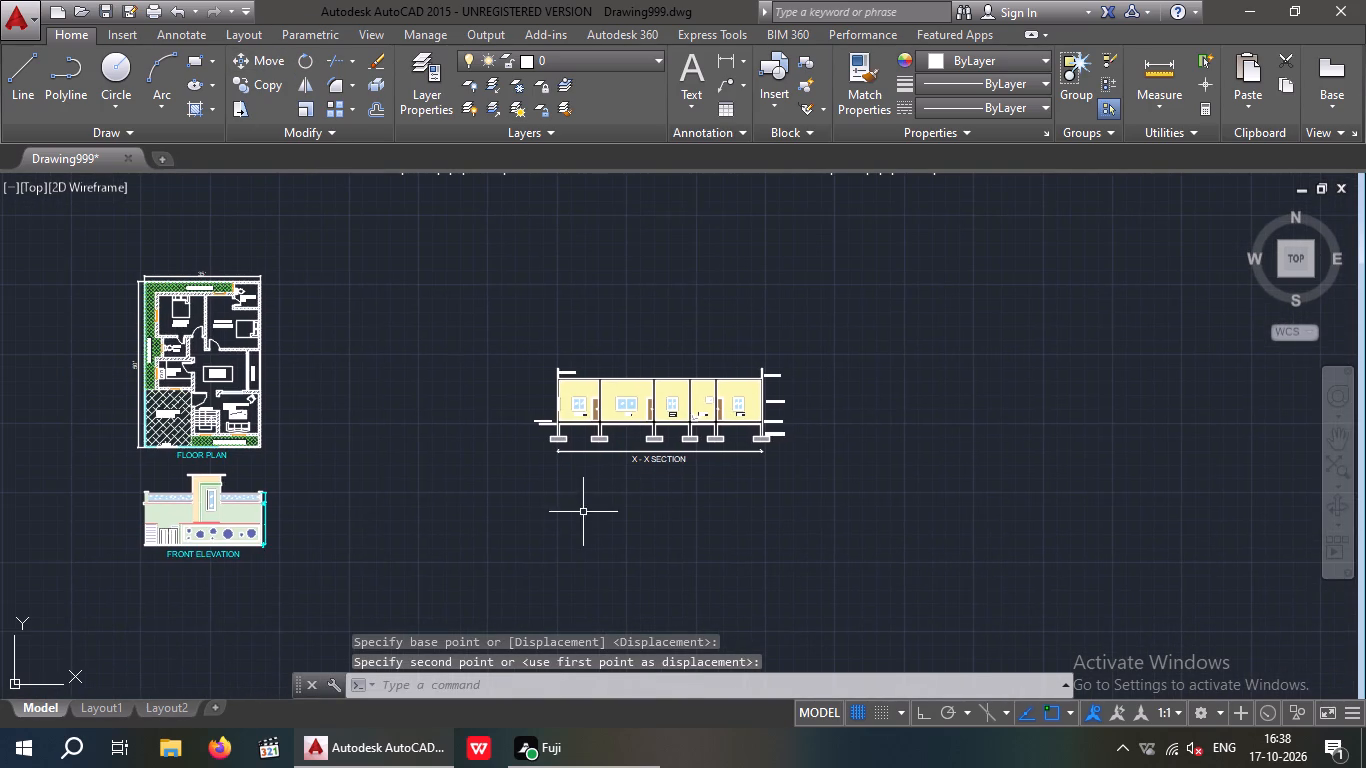
{"action": "key", "text": "ctrl+s"}
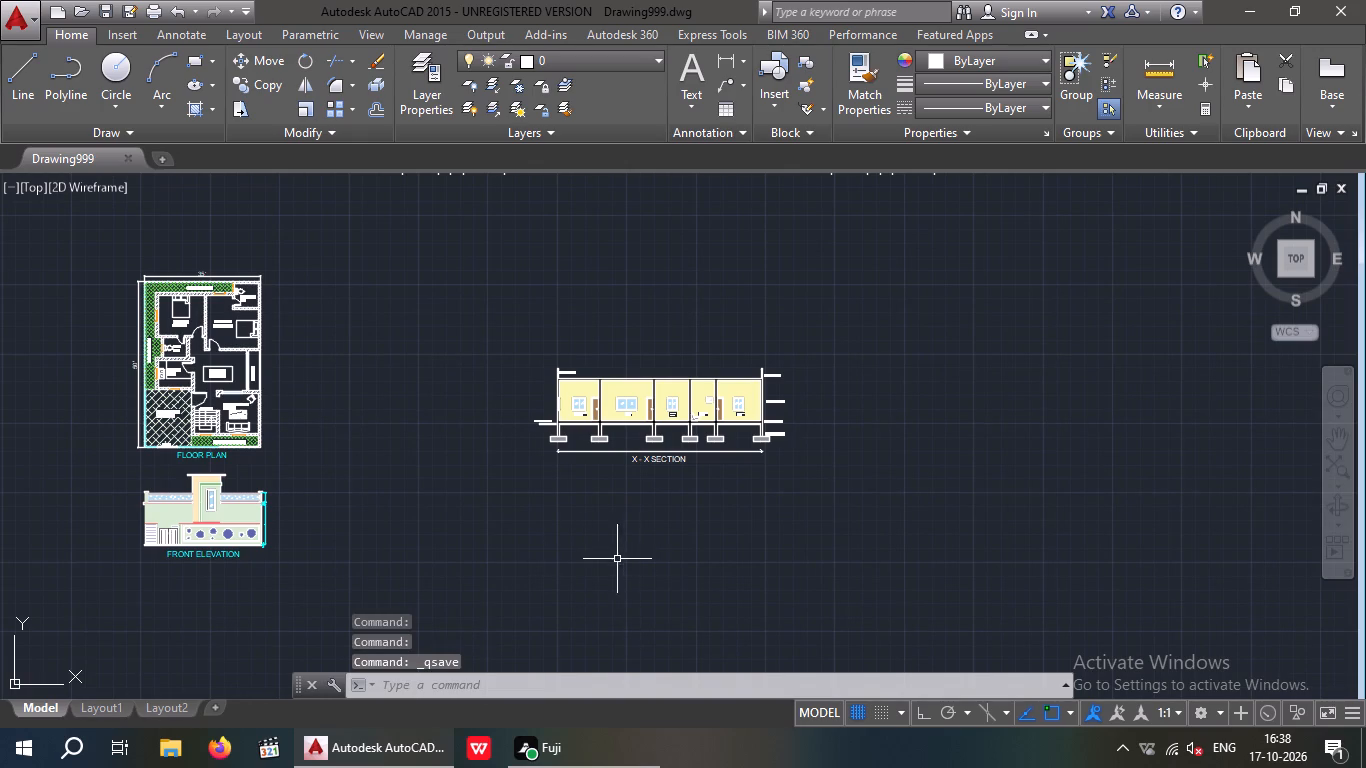
Change the colour of the "X - X SECTION" title to cyan.
{"action": "left_click", "coordinate": [654, 460]}
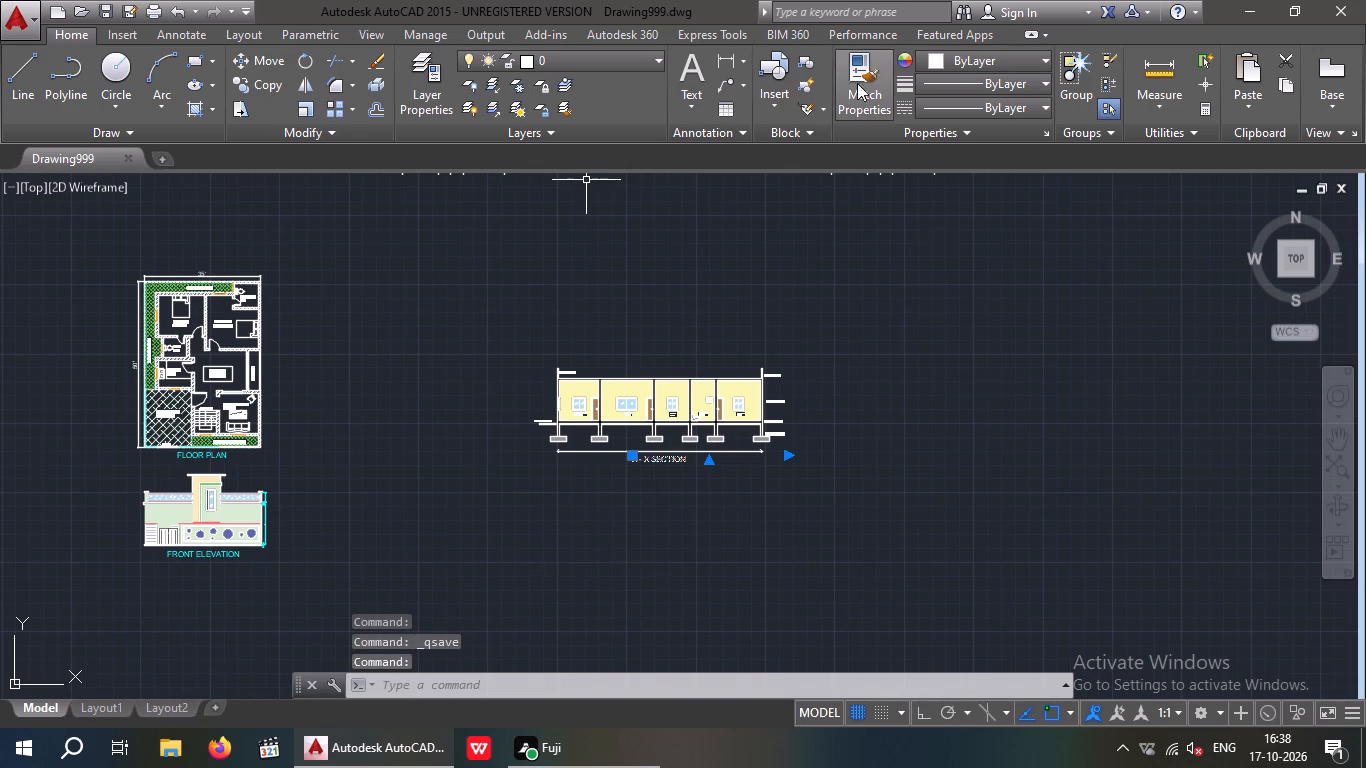
{"action": "right_click", "coordinate": [958, 56]}
{"action": "left_click", "coordinate": [959, 56]}
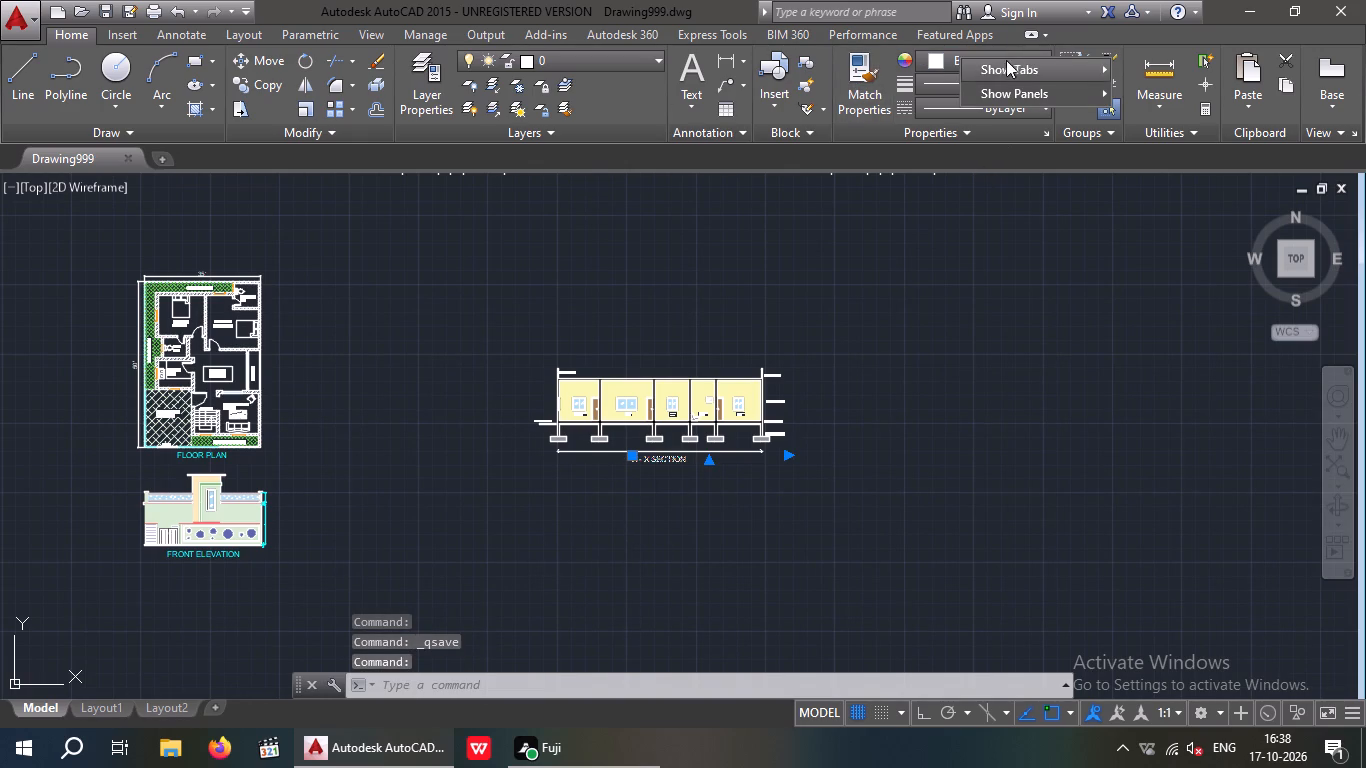
{"action": "left_click", "coordinate": [939, 61]}
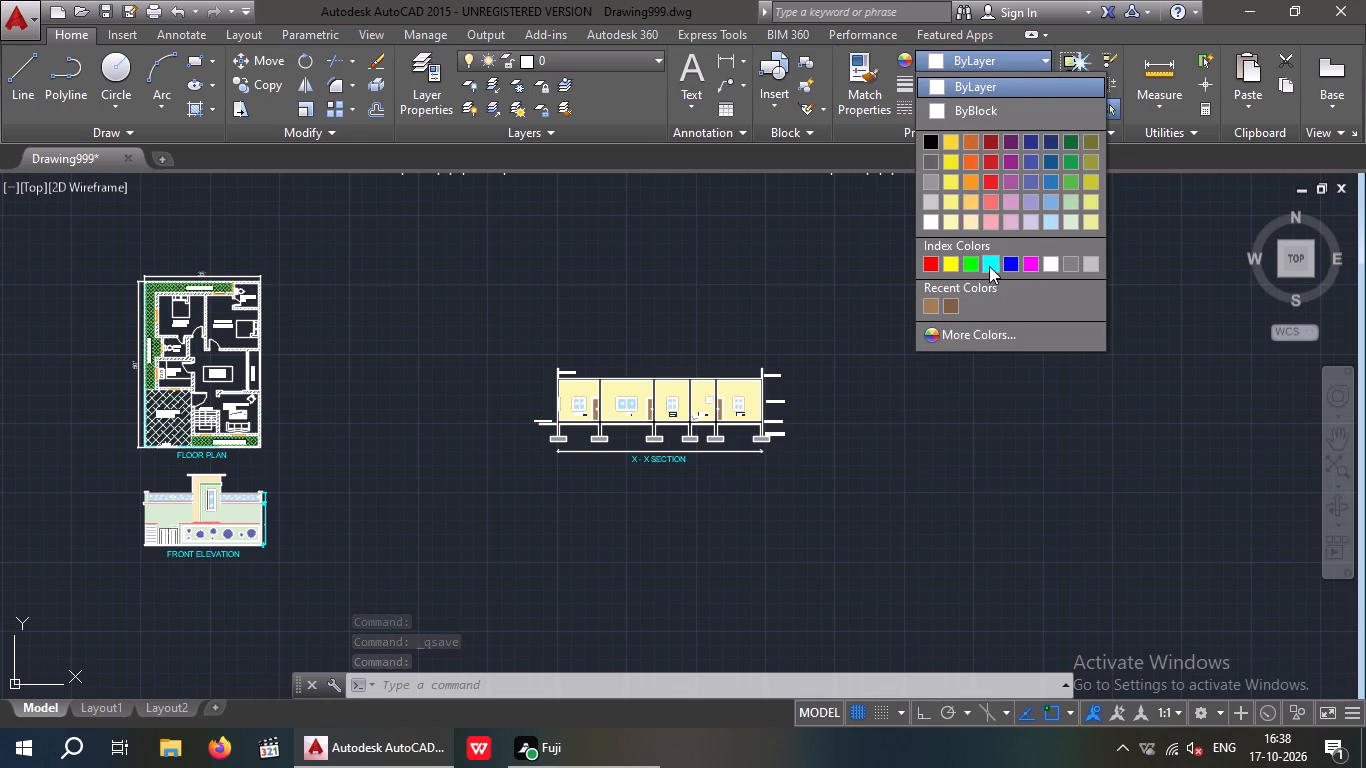
{"action": "left_click", "coordinate": [989, 266]}
{"action": "left_click", "coordinate": [883, 464]}
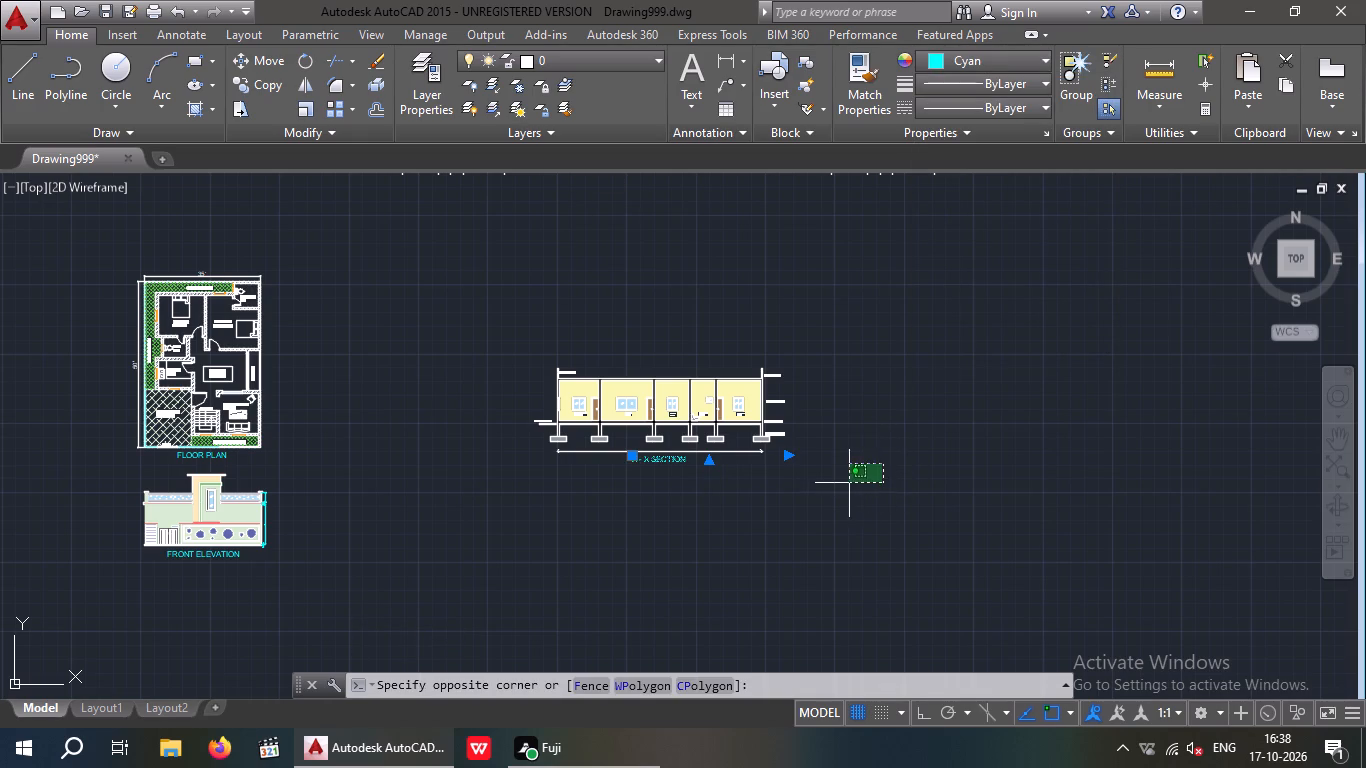
{"action": "key", "text": "Escape"}
{"action": "key", "text": "Escape"}
{"action": "key", "text": "Escape"}
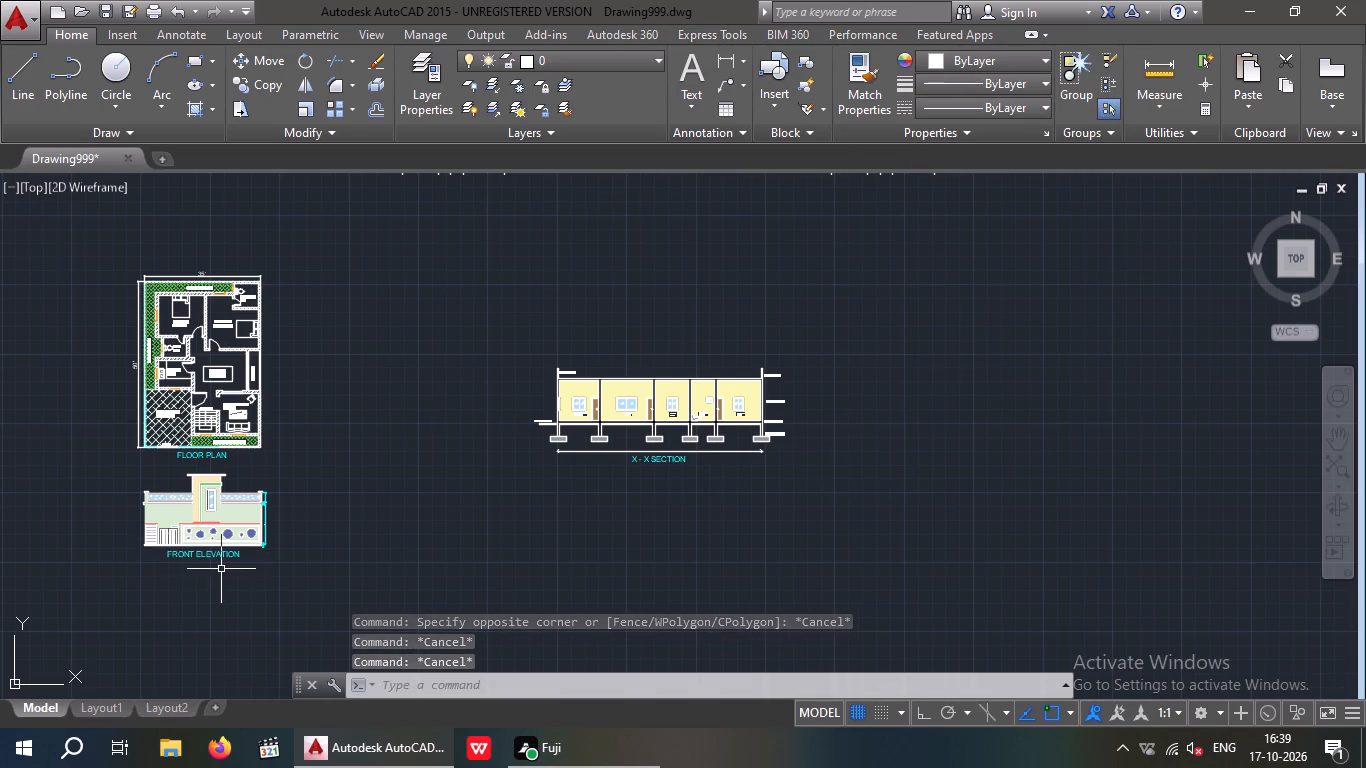
Set the text height of the 4" base dimension on the front elevation to 7".
{"action": "middle_click_drag", "start_coordinate": [372, 549], "coordinate": [454, 533]}
{"action": "scroll", "coordinate": [332, 536], "scroll_direction": "up", "scroll_amount": 4}
{"action": "scroll", "coordinate": [422, 520], "scroll_direction": "up", "scroll_amount": 1}
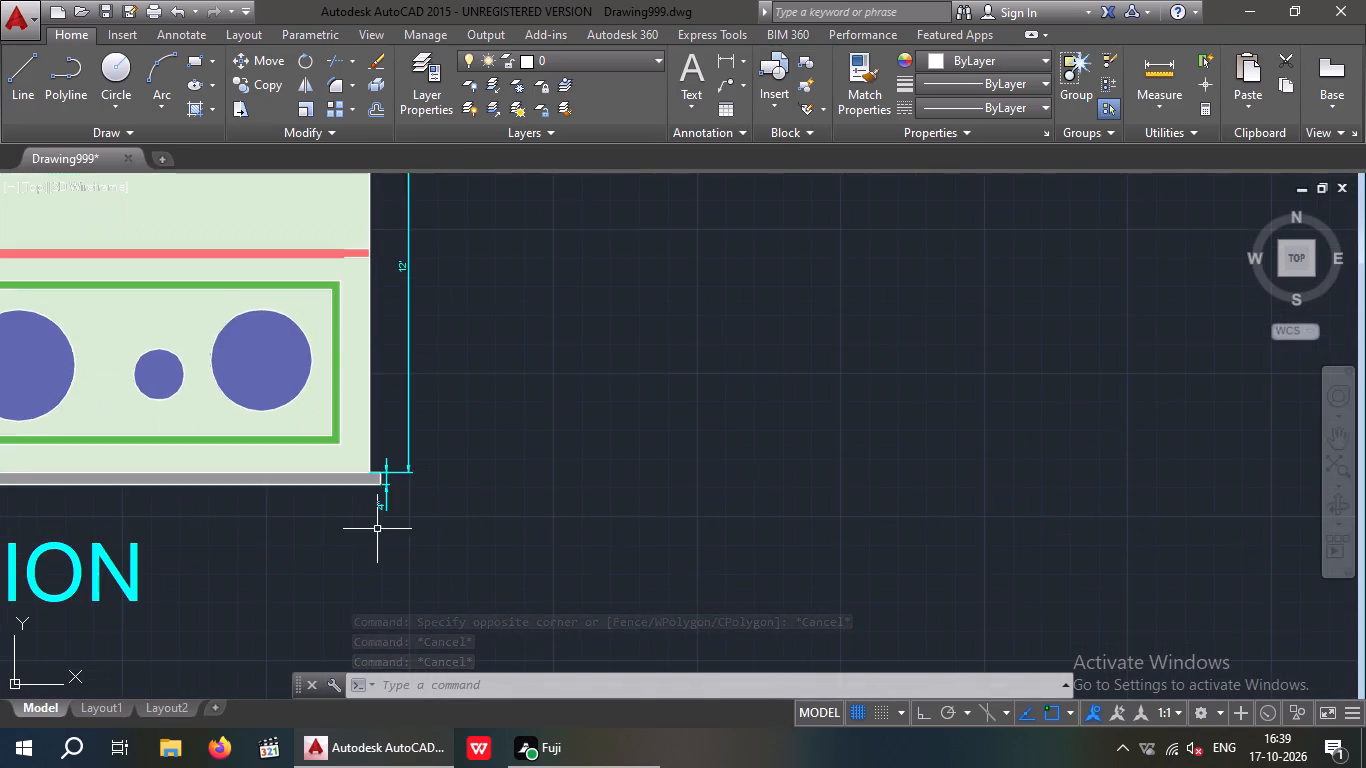
{"action": "scroll", "coordinate": [370, 520], "scroll_direction": "up", "scroll_amount": 4}
{"action": "double_click", "coordinate": [425, 452]}
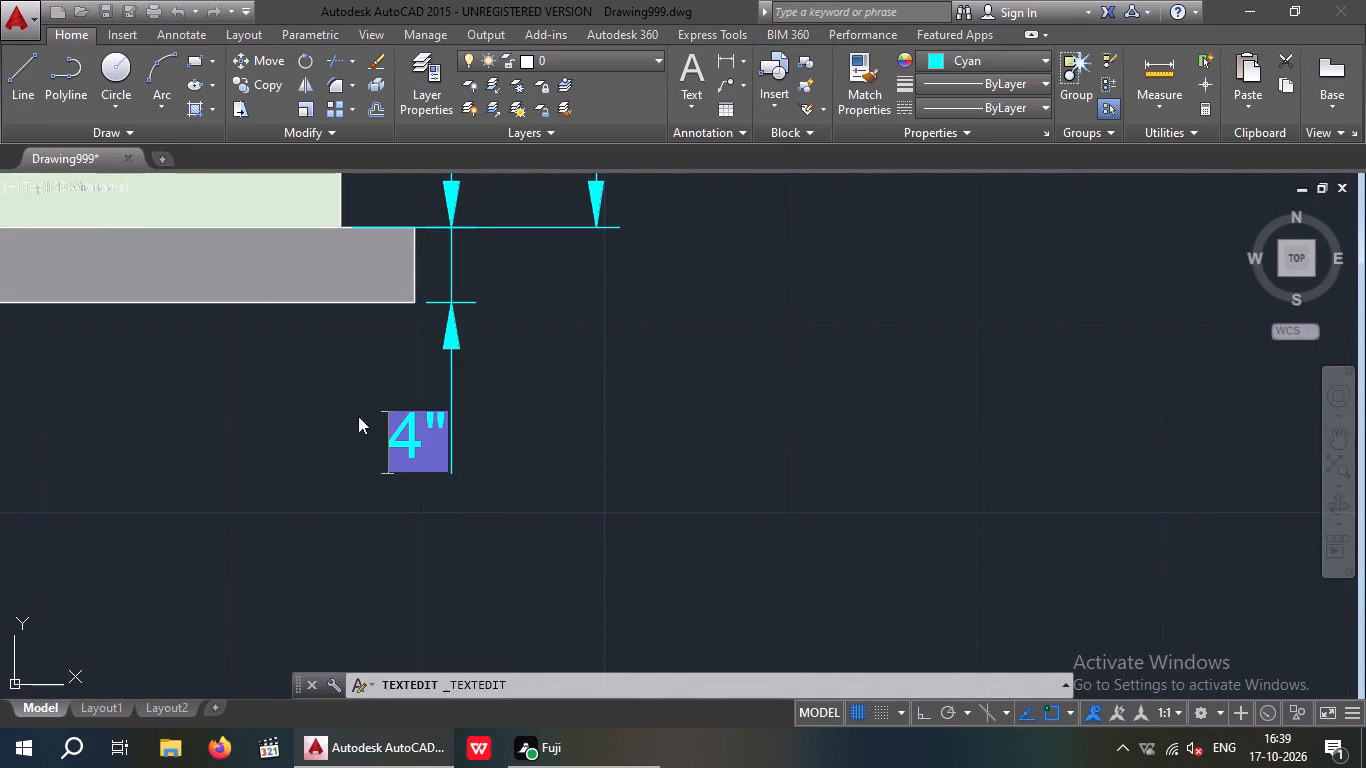
{"action": "left_click", "coordinate": [224, 86]}
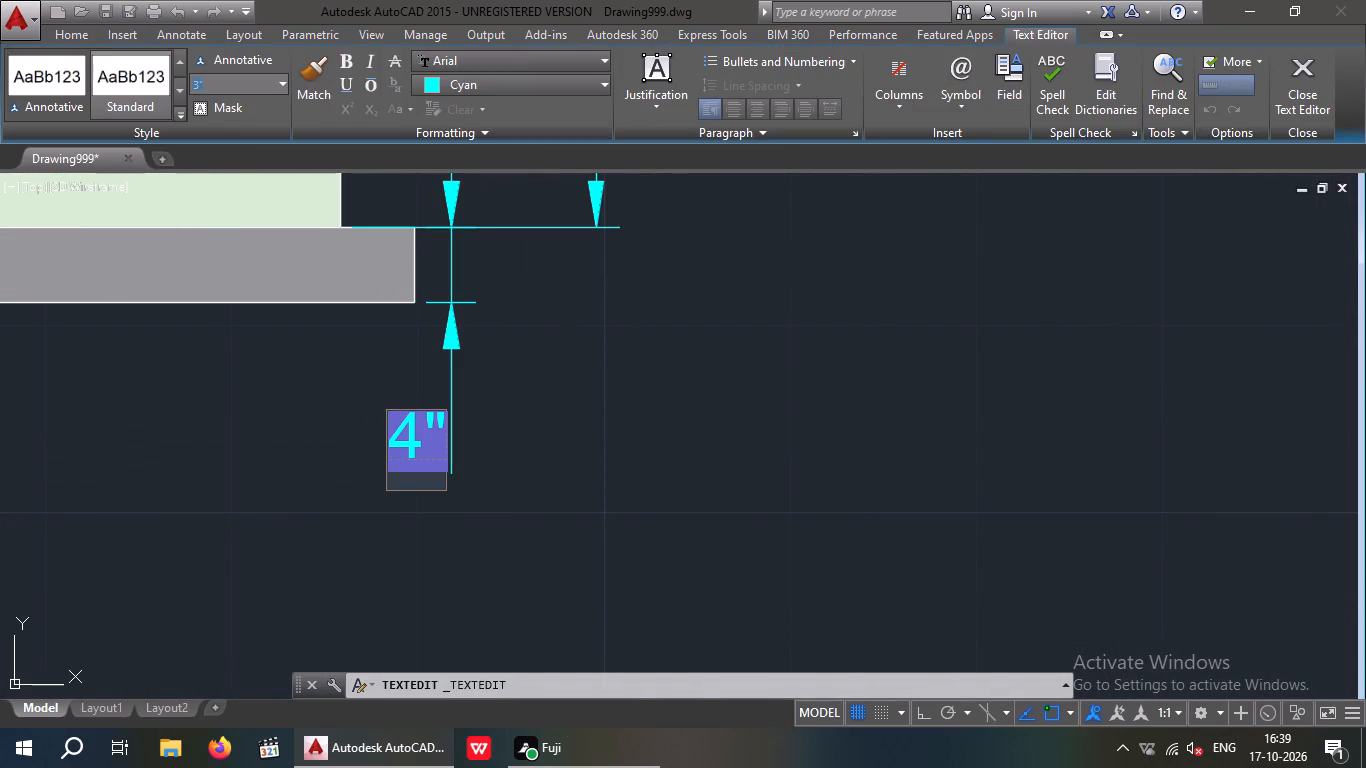
{"action": "left_click", "coordinate": [418, 461]}
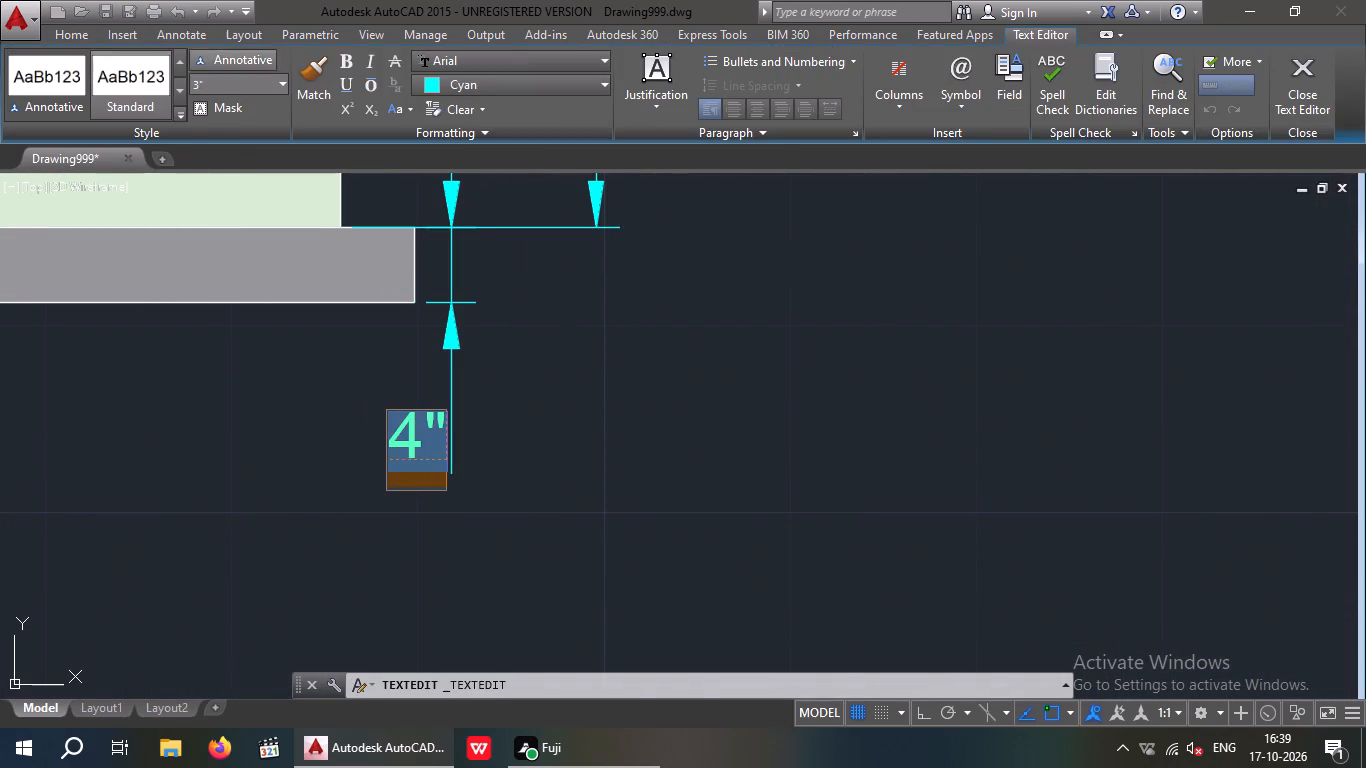
{"action": "left_click", "coordinate": [218, 88]}
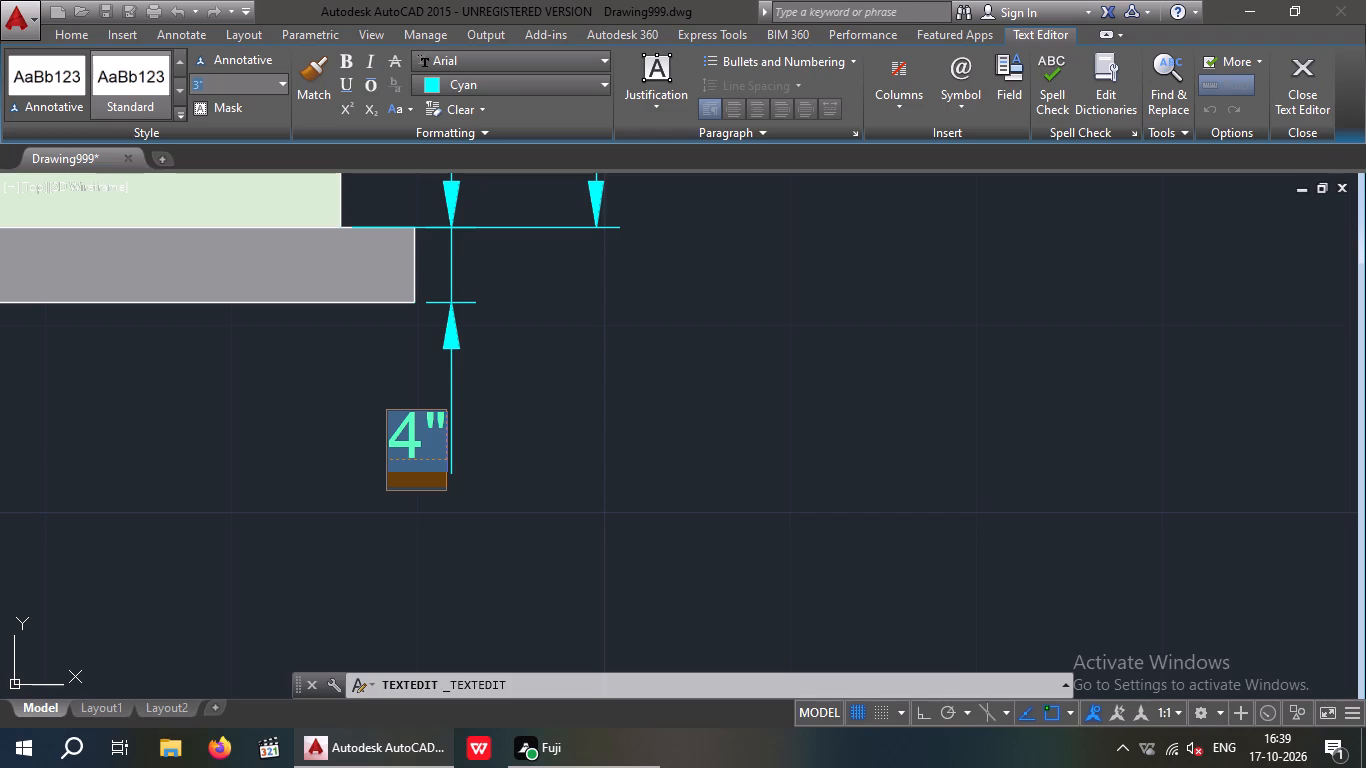
{"action": "type", "text": "7\""}
{"action": "key", "text": "Return"}
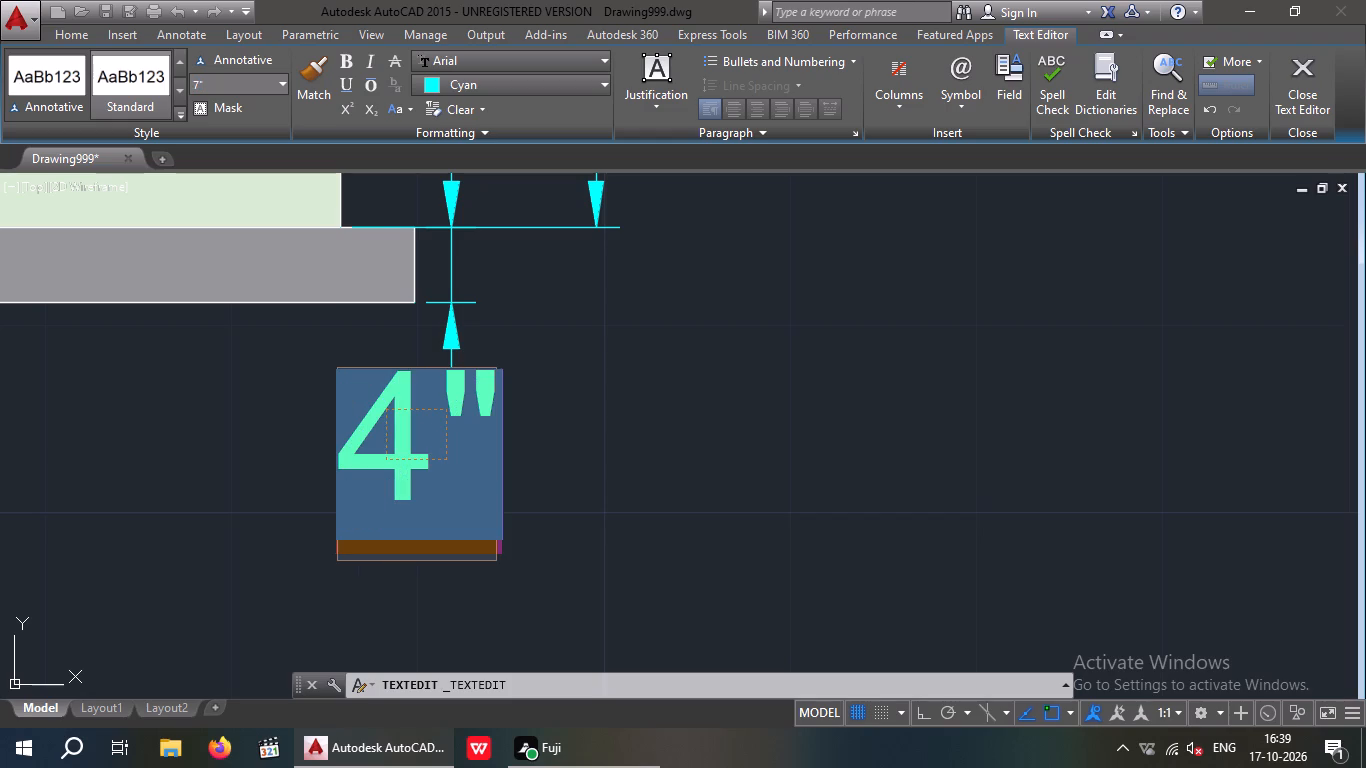
{"action": "left_click", "coordinate": [242, 421]}
Set the text height of the 12' wall height dimension on the front elevation to 8".
{"action": "scroll", "coordinate": [243, 421], "scroll_direction": "down", "scroll_amount": 2}
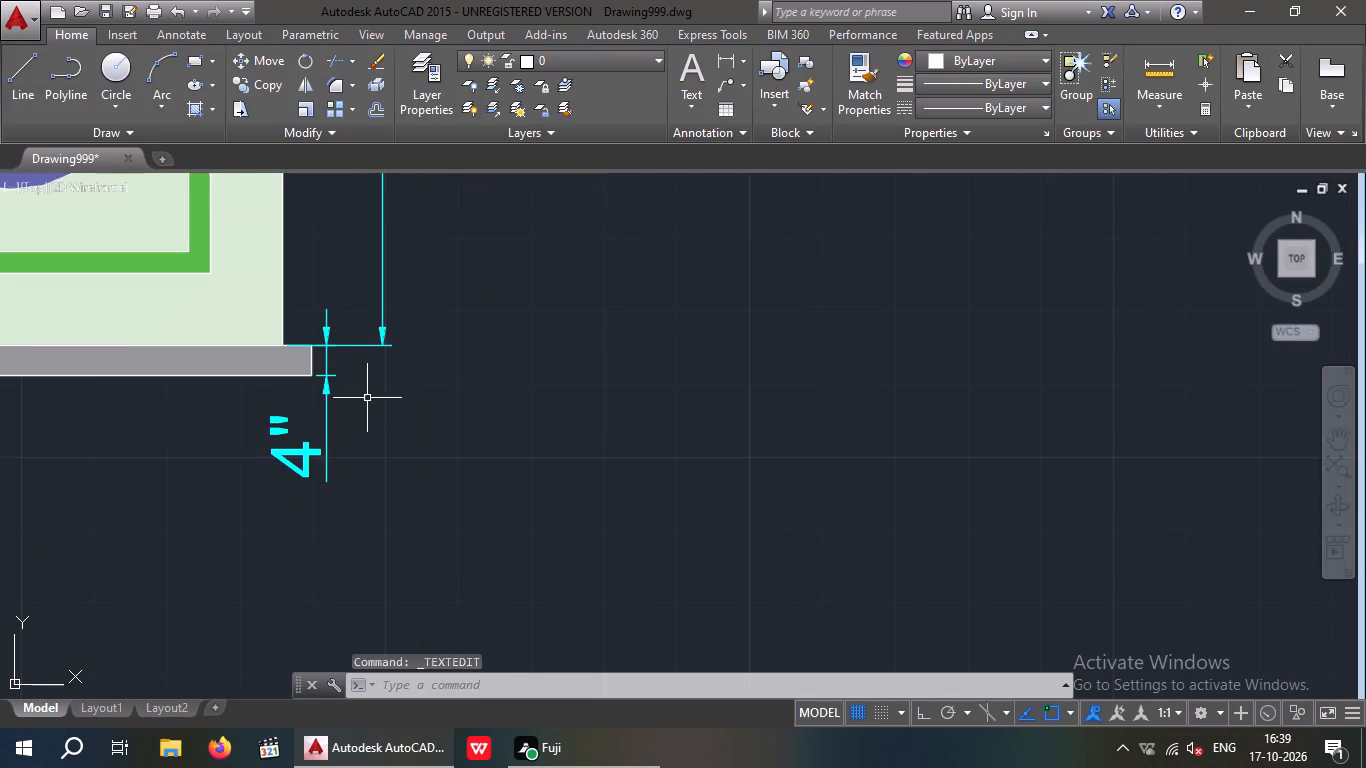
{"action": "scroll", "coordinate": [371, 414], "scroll_direction": "down", "scroll_amount": 1}
{"action": "middle_click_drag", "start_coordinate": [372, 424], "coordinate": [367, 546]}
{"action": "scroll", "coordinate": [396, 495], "scroll_direction": "down", "scroll_amount": 3}
{"action": "scroll", "coordinate": [442, 431], "scroll_direction": "up", "scroll_amount": 1}
{"action": "middle_click", "coordinate": [442, 430]}
{"action": "scroll", "coordinate": [362, 420], "scroll_direction": "up", "scroll_amount": 4}
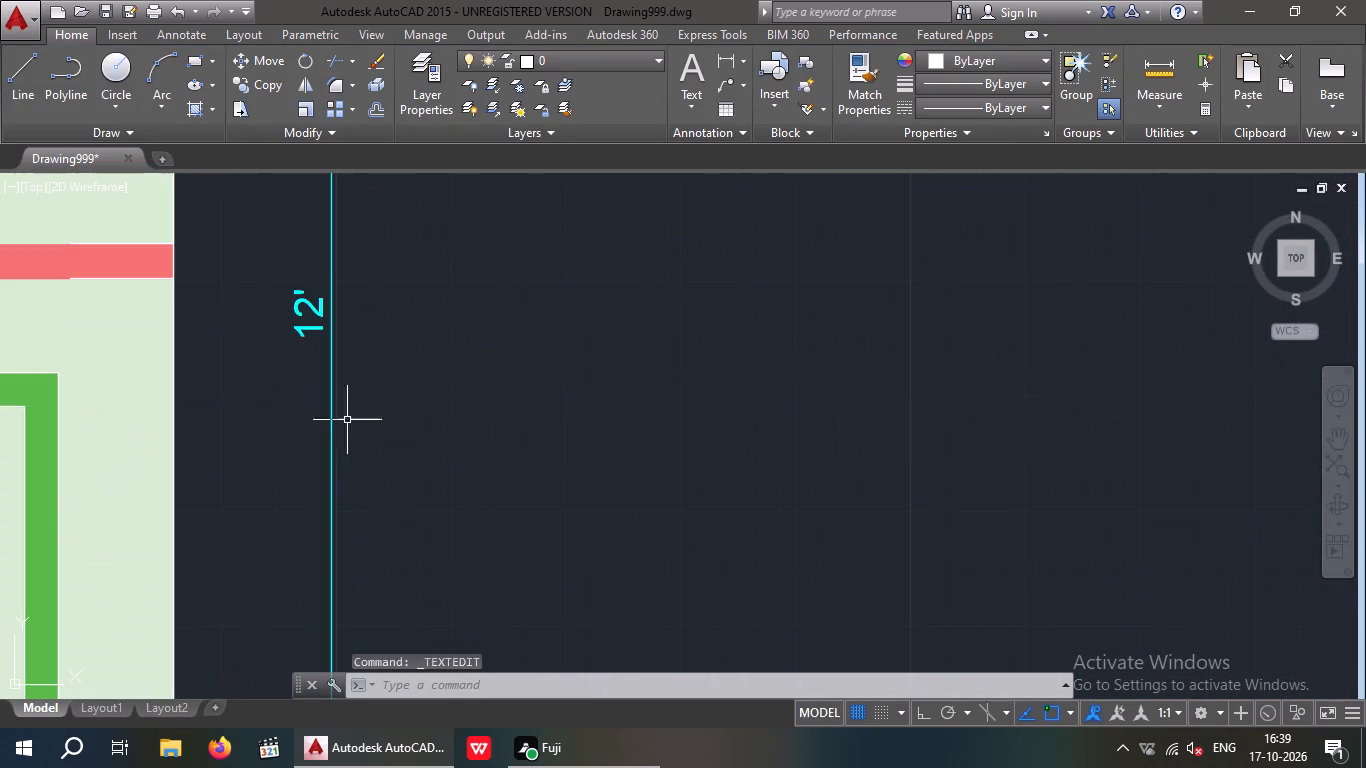
{"action": "double_click", "coordinate": [304, 303]}
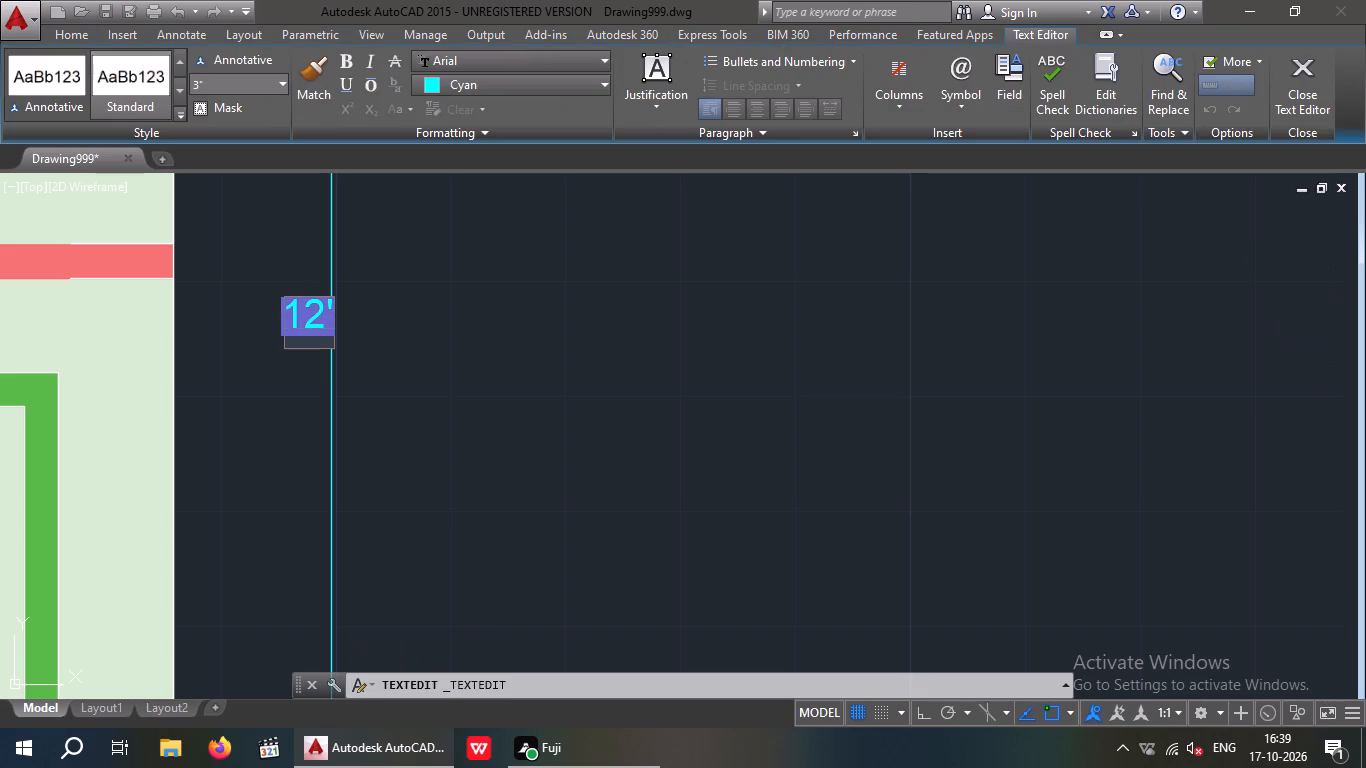
{"action": "left_click", "coordinate": [329, 316]}
{"action": "left_click", "coordinate": [232, 88]}
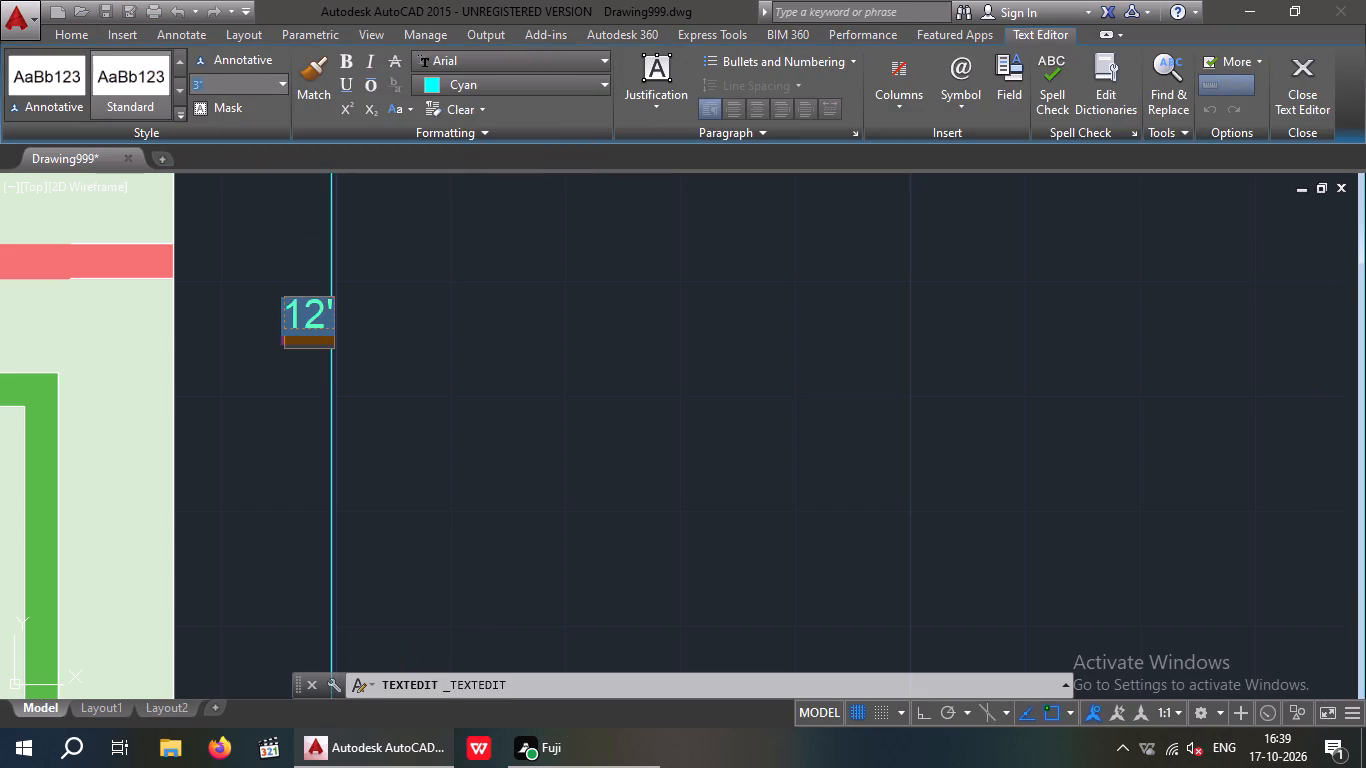
{"action": "key", "text": "8"}
{"action": "key", "text": "shift+quotedbl"}
{"action": "key", "text": "Return"}
{"action": "left_click", "coordinate": [475, 535]}
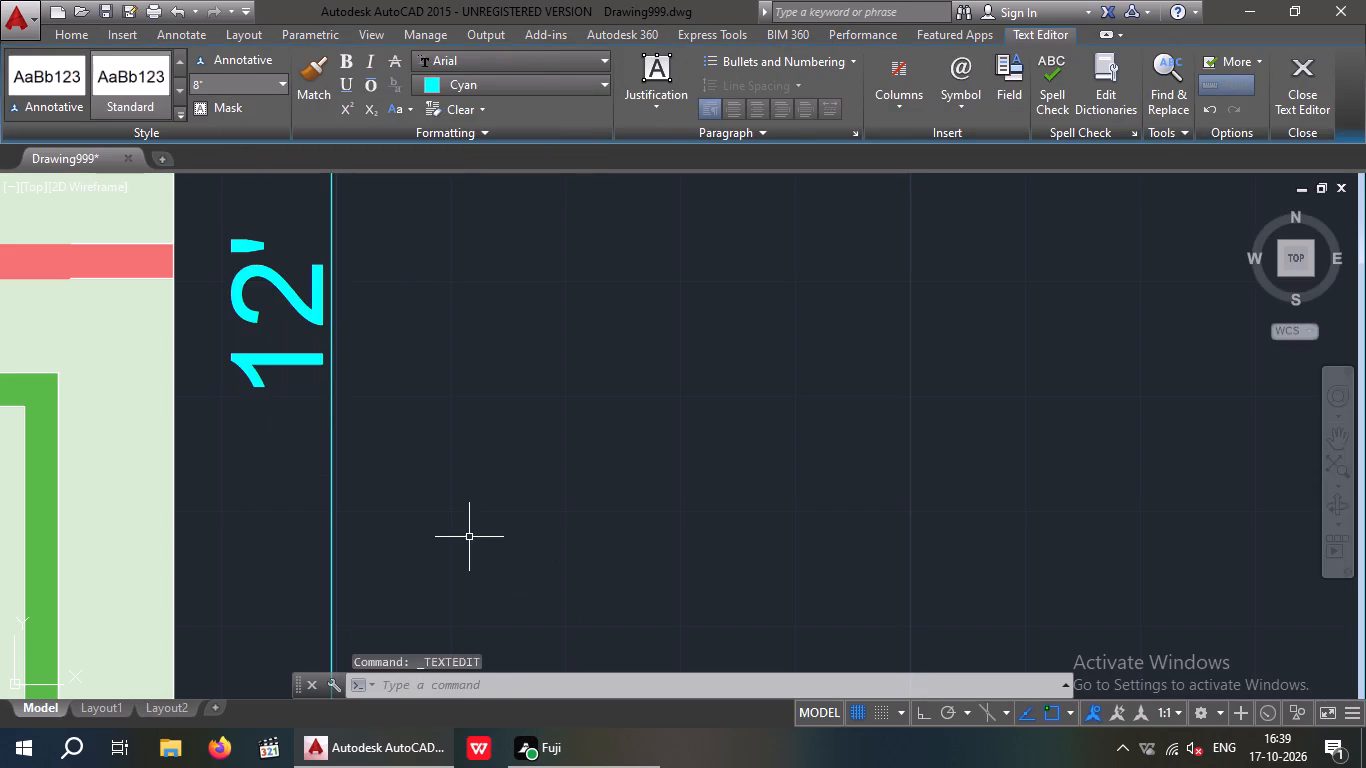
Set the text height of the 6" slab thickness dimension on the front elevation to 7".
{"action": "scroll", "coordinate": [479, 514], "scroll_direction": "down", "scroll_amount": 3}
{"action": "middle_click_drag", "start_coordinate": [510, 503], "coordinate": [482, 671]}
{"action": "scroll", "coordinate": [395, 407], "scroll_direction": "up", "scroll_amount": 4}
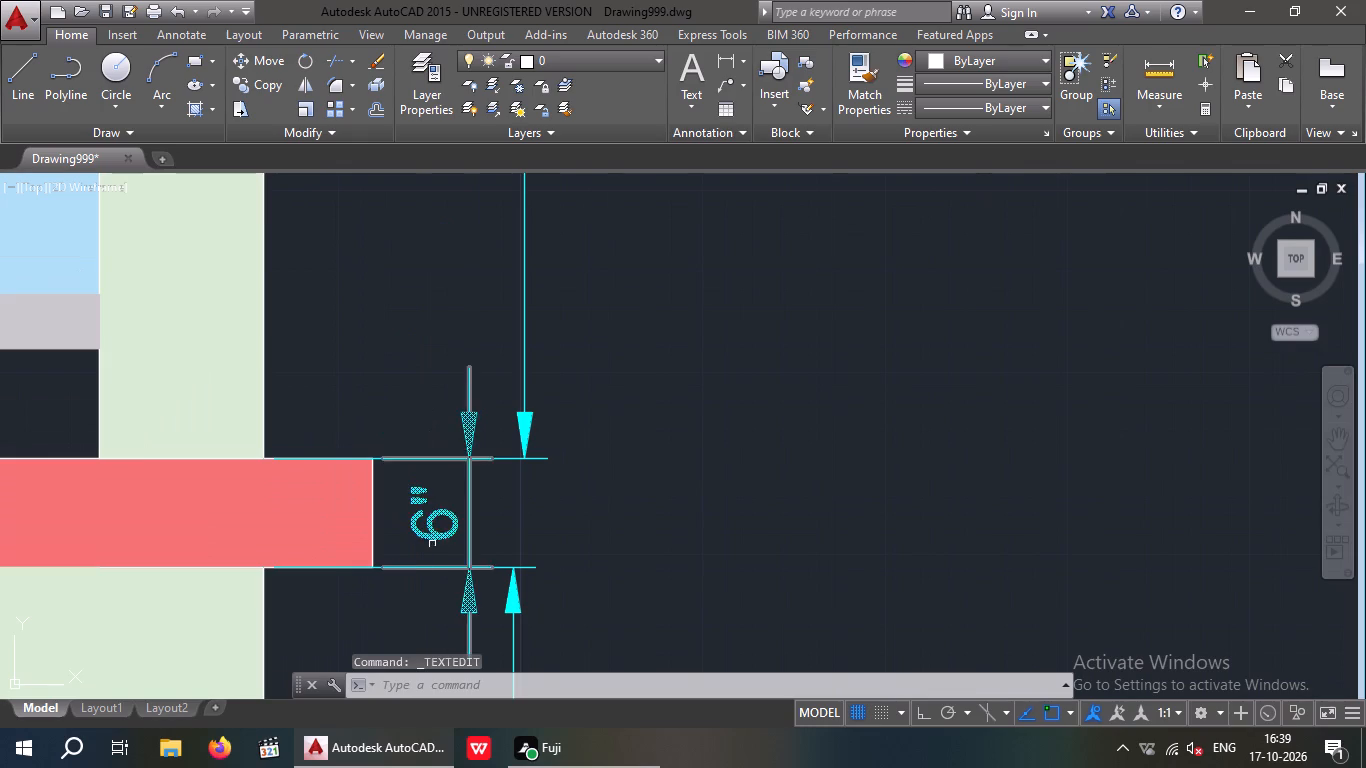
{"action": "double_click", "coordinate": [427, 532]}
{"action": "left_click", "coordinate": [451, 533]}
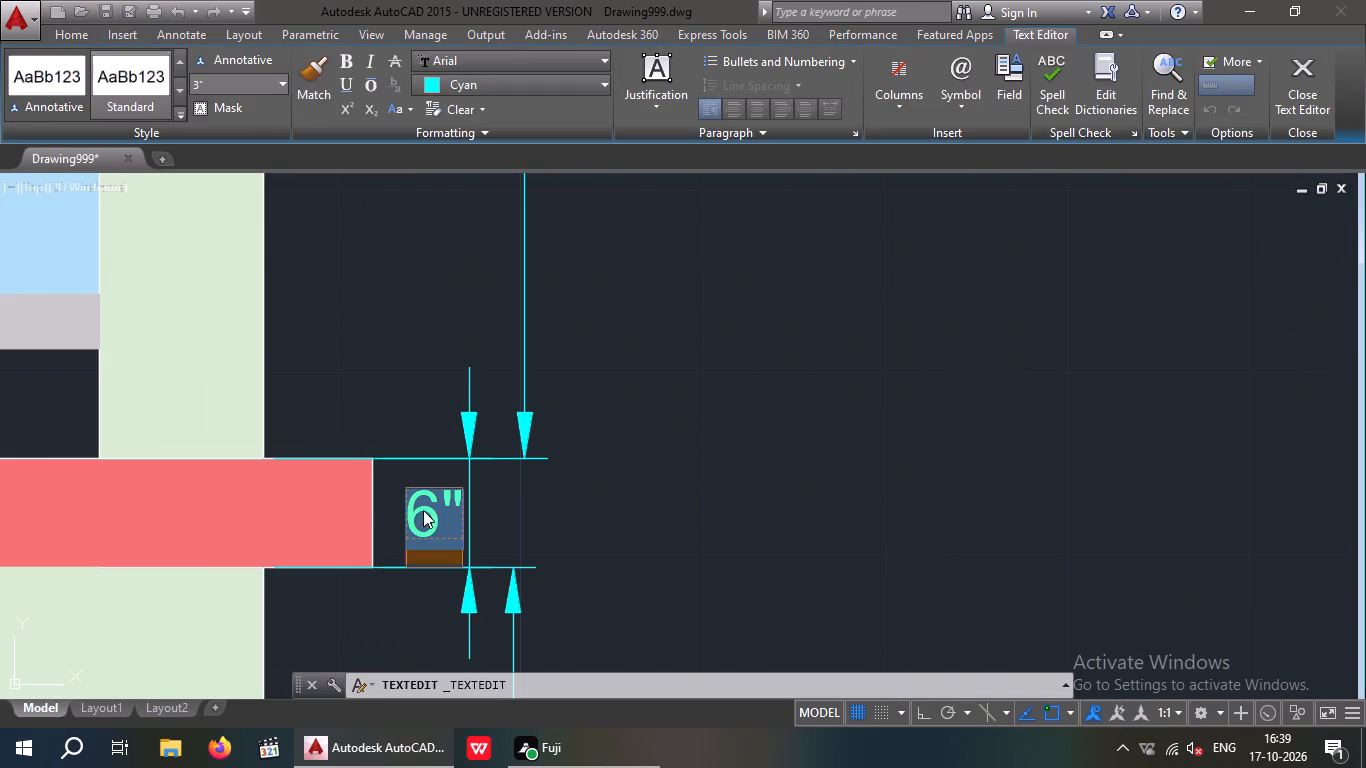
{"action": "left_click", "coordinate": [230, 83]}
{"action": "type", "text": "7\""}
{"action": "key", "text": "Return"}
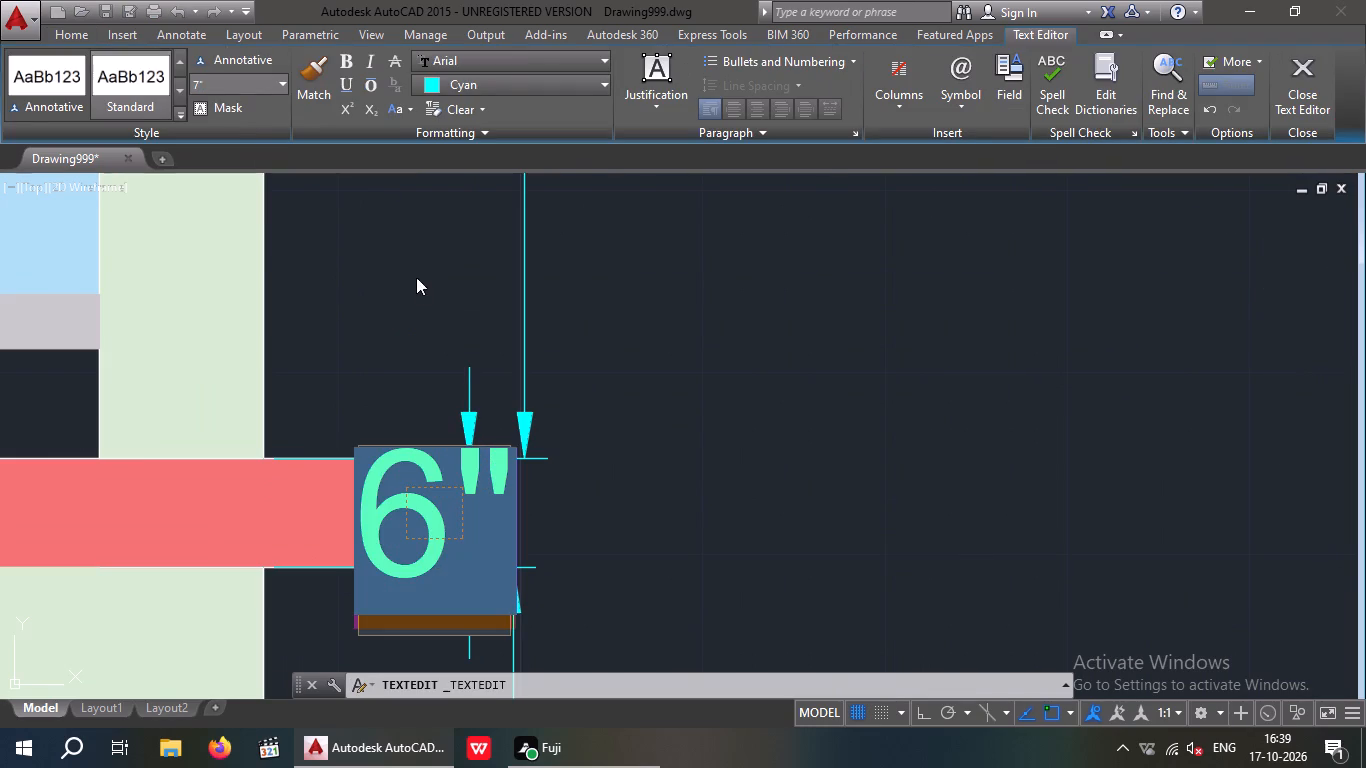
{"action": "left_click", "coordinate": [416, 283]}
Set the text height of the 3' parapet dimension on the front elevation to 8".
{"action": "scroll", "coordinate": [416, 286], "scroll_direction": "down", "scroll_amount": 2}
{"action": "middle_click_drag", "start_coordinate": [497, 341], "coordinate": [512, 477]}
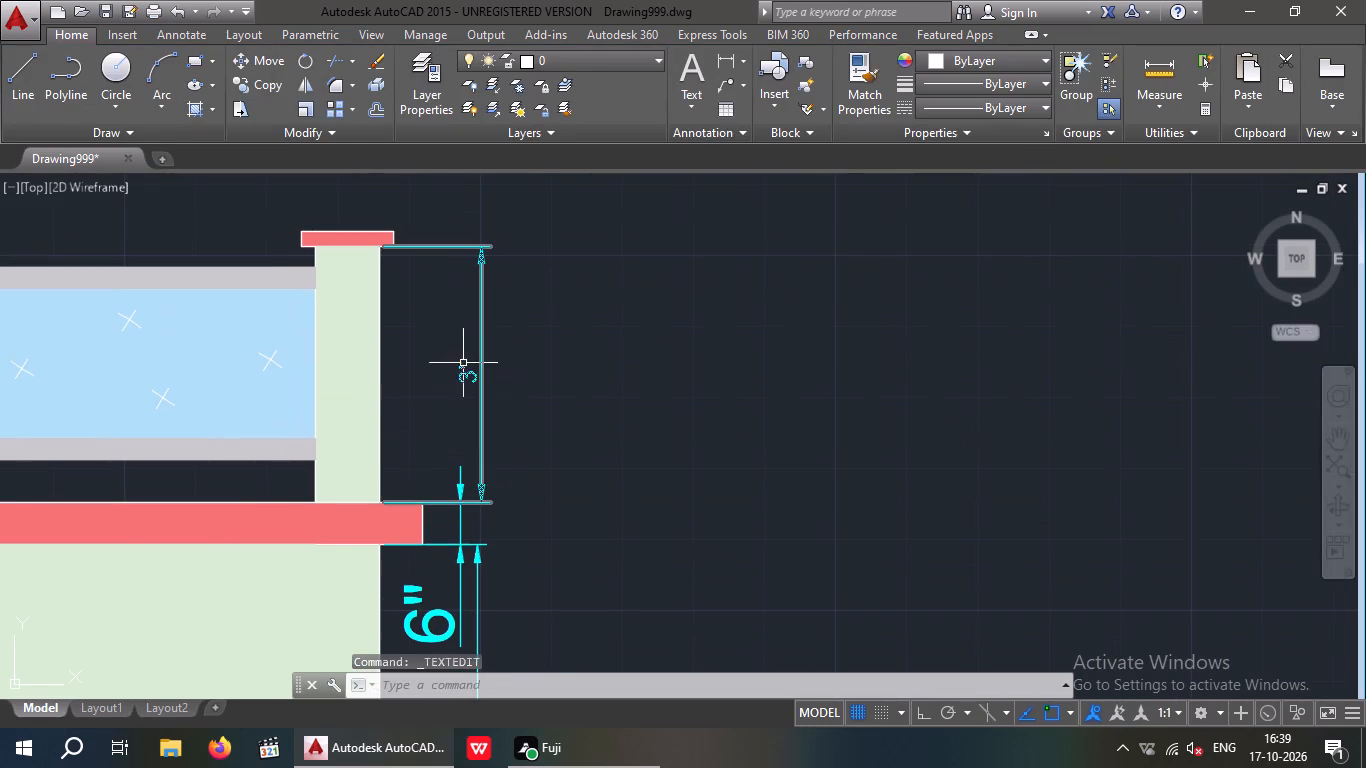
{"action": "double_click", "coordinate": [468, 377]}
{"action": "left_click", "coordinate": [473, 387]}
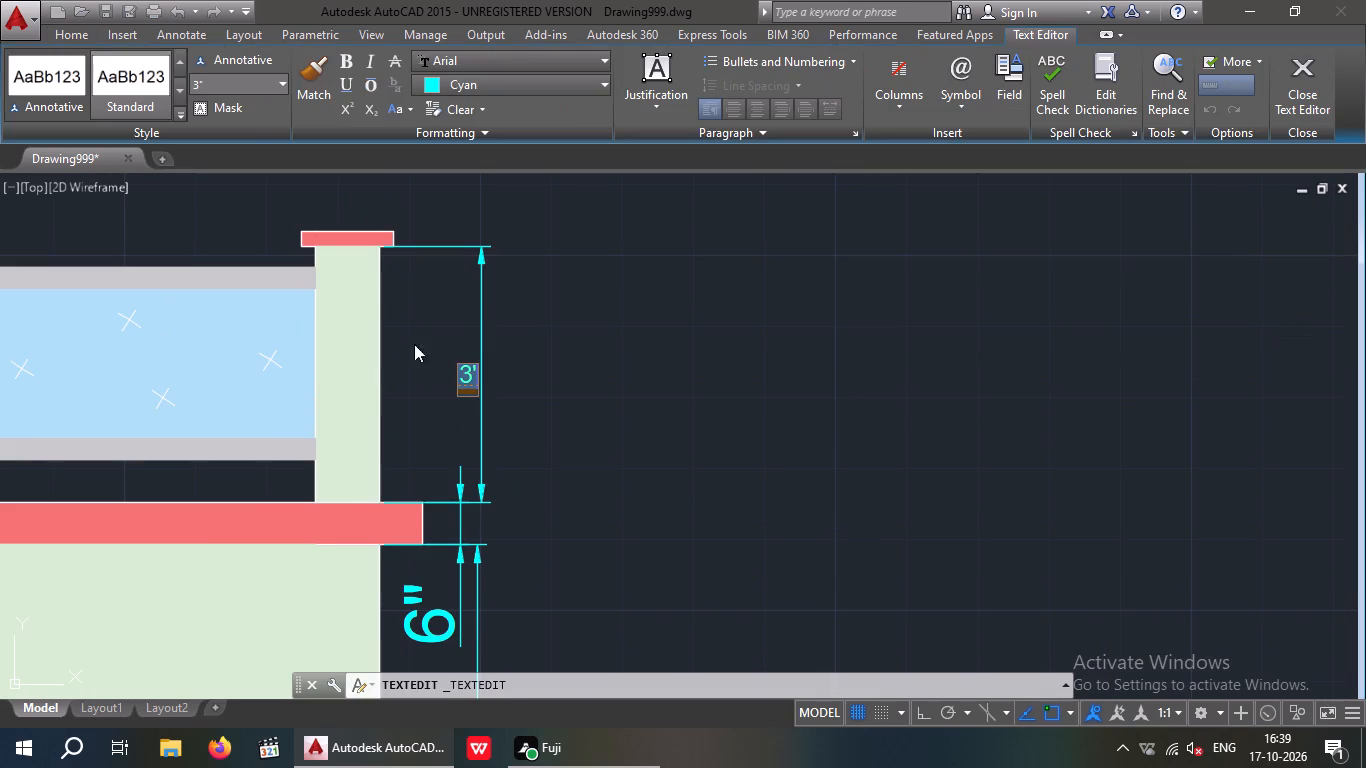
{"action": "left_click", "coordinate": [230, 87]}
{"action": "type", "text": "8\""}
{"action": "key", "text": "Return"}
{"action": "key", "text": "Escape"}
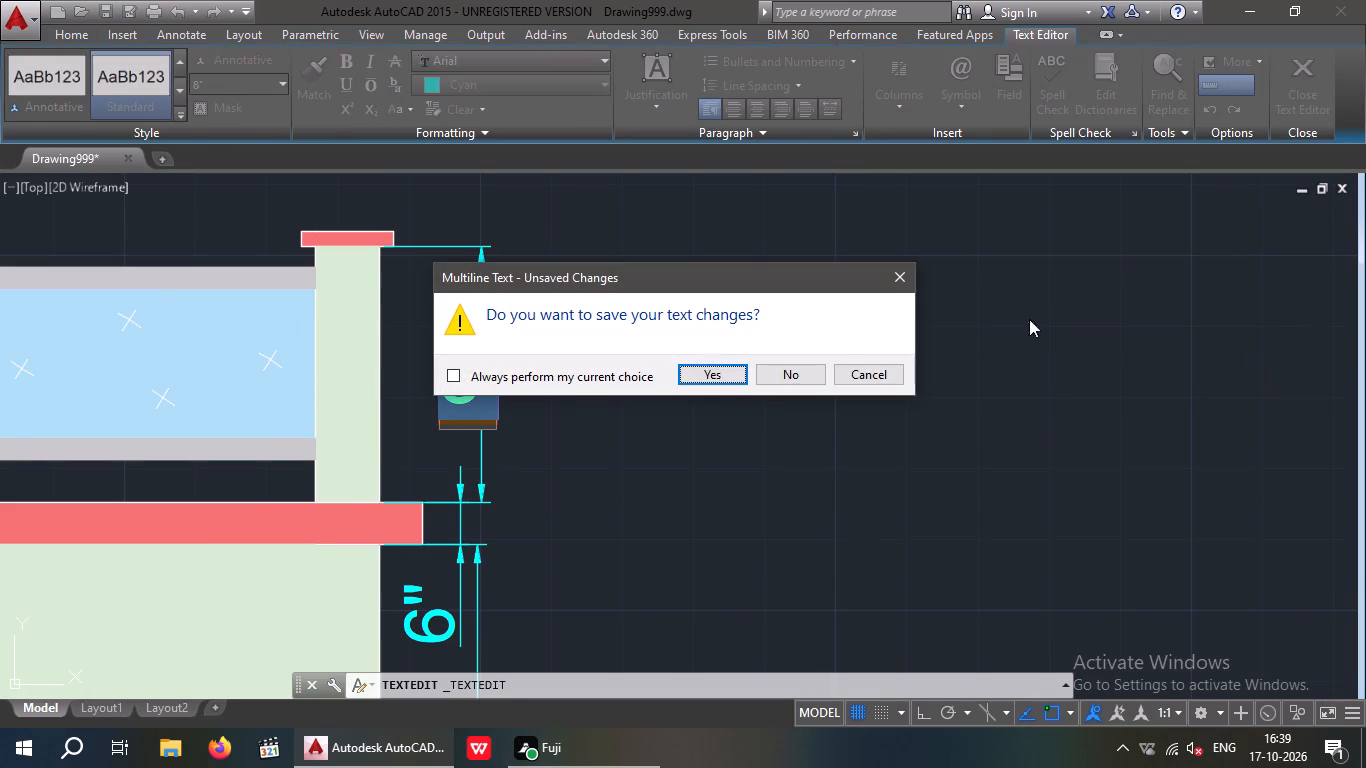
{"action": "left_click", "coordinate": [909, 279]}
{"action": "left_click", "coordinate": [525, 367]}
Add a vertical linear dimension along the front elevation's left side, from the parapet wall top to the top of the base.
{"action": "scroll", "coordinate": [540, 370], "scroll_direction": "down", "scroll_amount": 3}
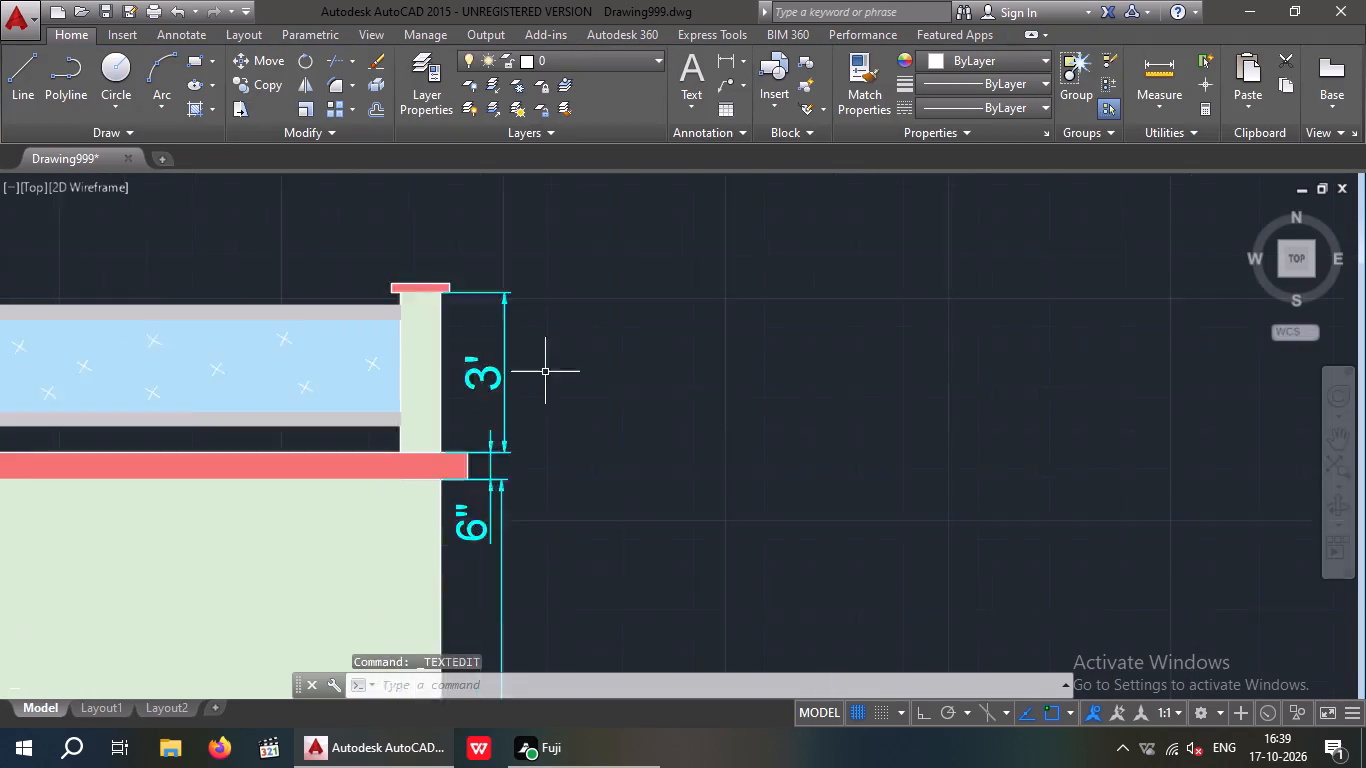
{"action": "scroll", "coordinate": [614, 418], "scroll_direction": "down", "scroll_amount": 1}
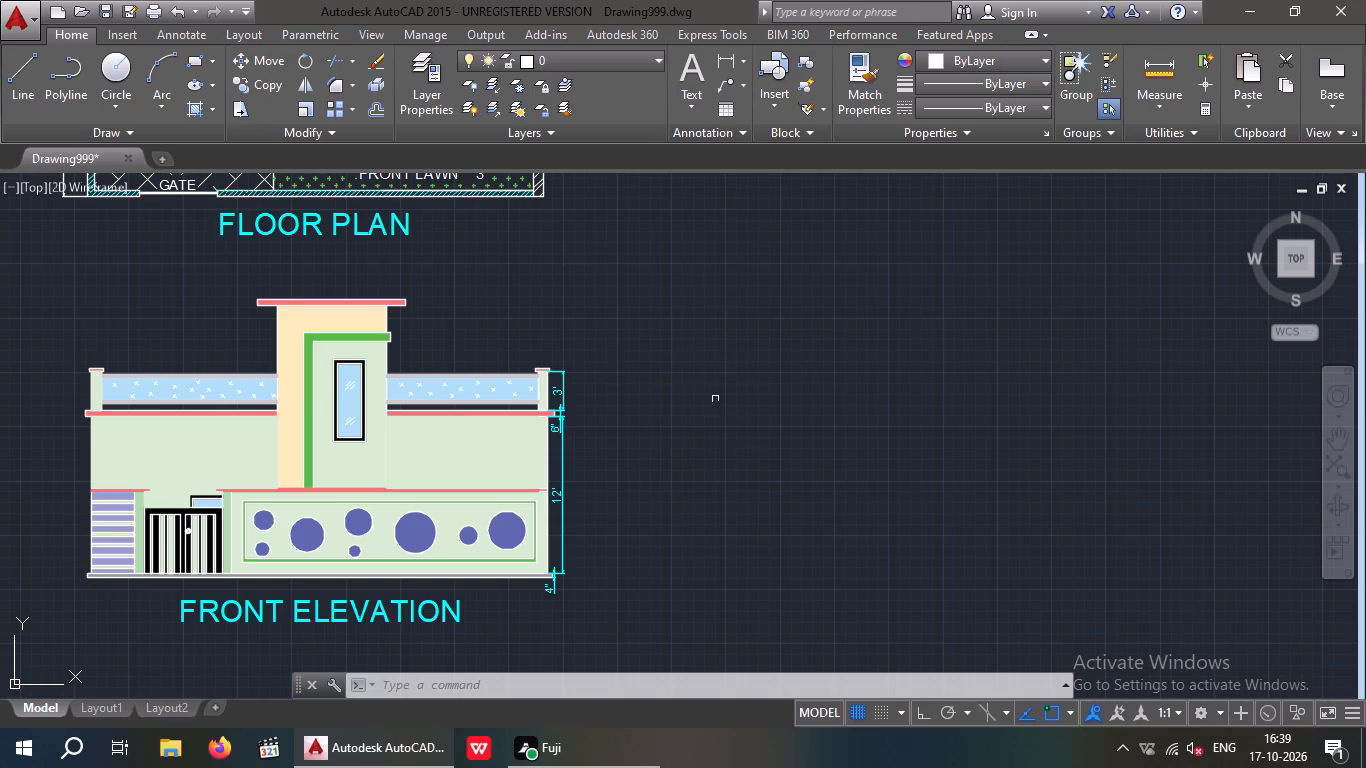
{"action": "left_click", "coordinate": [727, 53]}
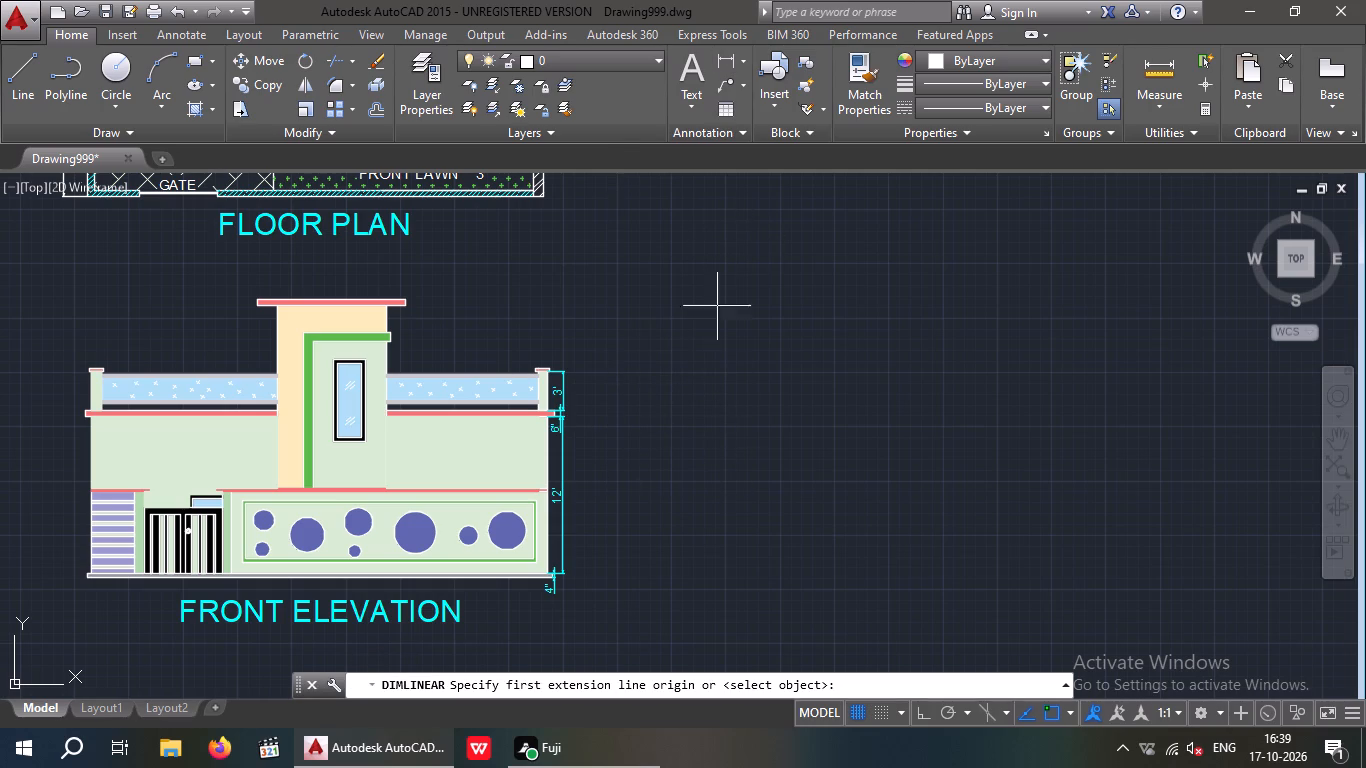
{"action": "middle_click_drag", "start_coordinate": [706, 354], "coordinate": [950, 339]}
{"action": "scroll", "coordinate": [332, 367], "scroll_direction": "up", "scroll_amount": 3}
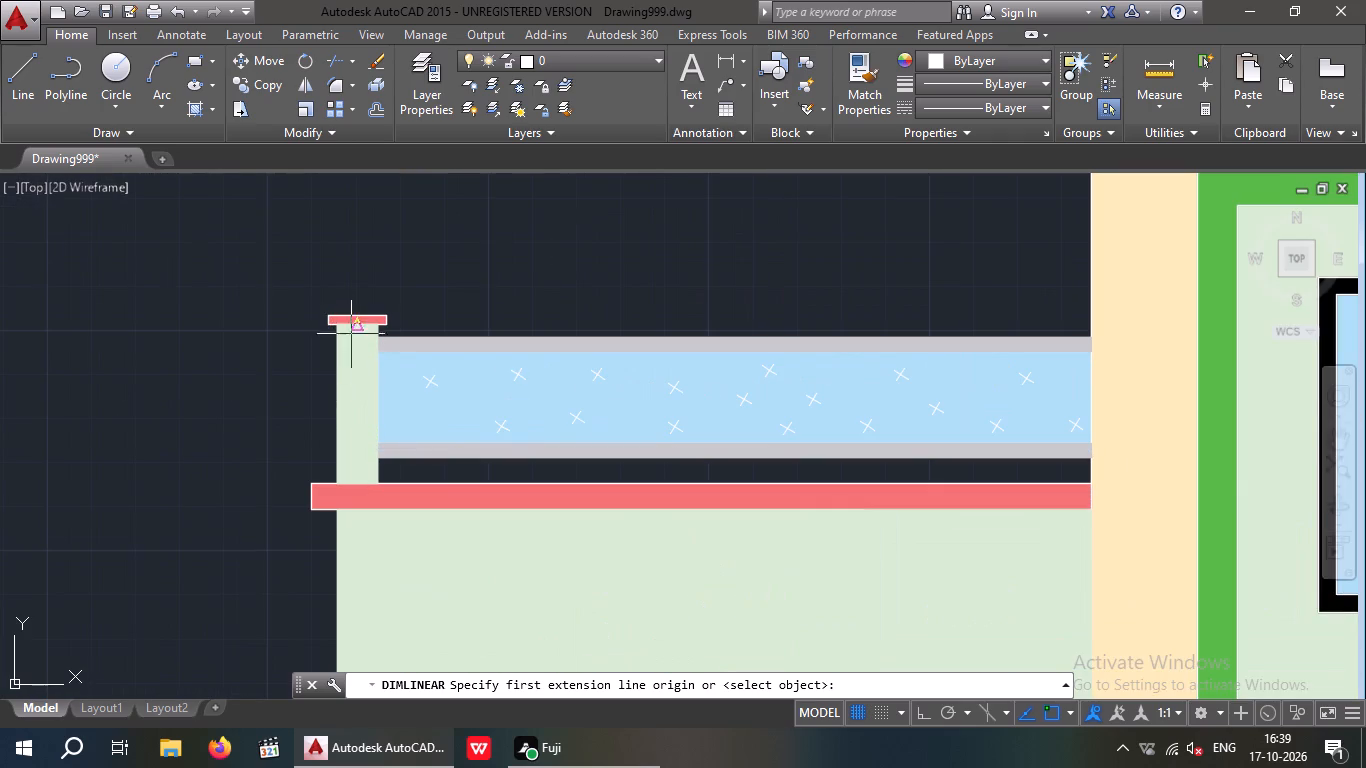
{"action": "left_click", "coordinate": [336, 328]}
{"action": "scroll", "coordinate": [322, 341], "scroll_direction": "down", "scroll_amount": 5}
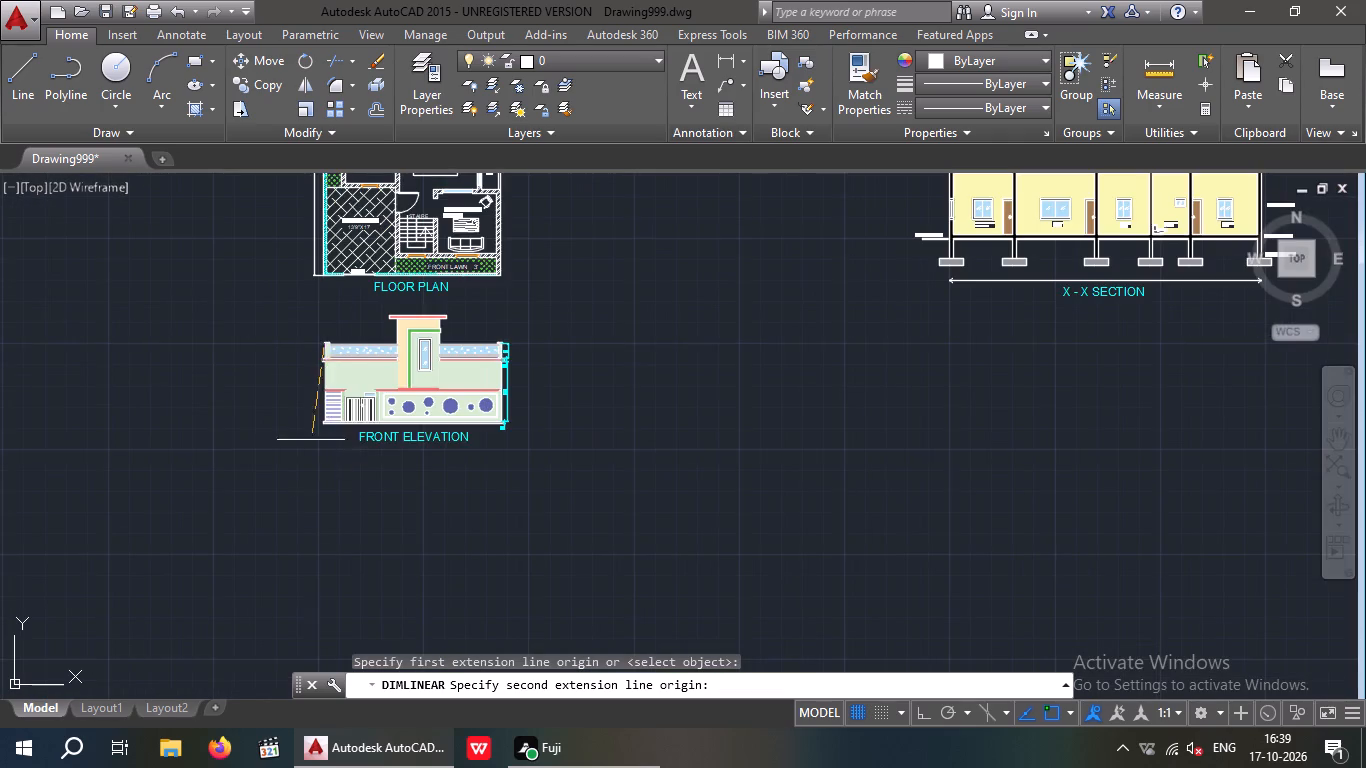
{"action": "scroll", "coordinate": [318, 413], "scroll_direction": "up", "scroll_amount": 4}
{"action": "scroll", "coordinate": [306, 426], "scroll_direction": "down", "scroll_amount": 2}
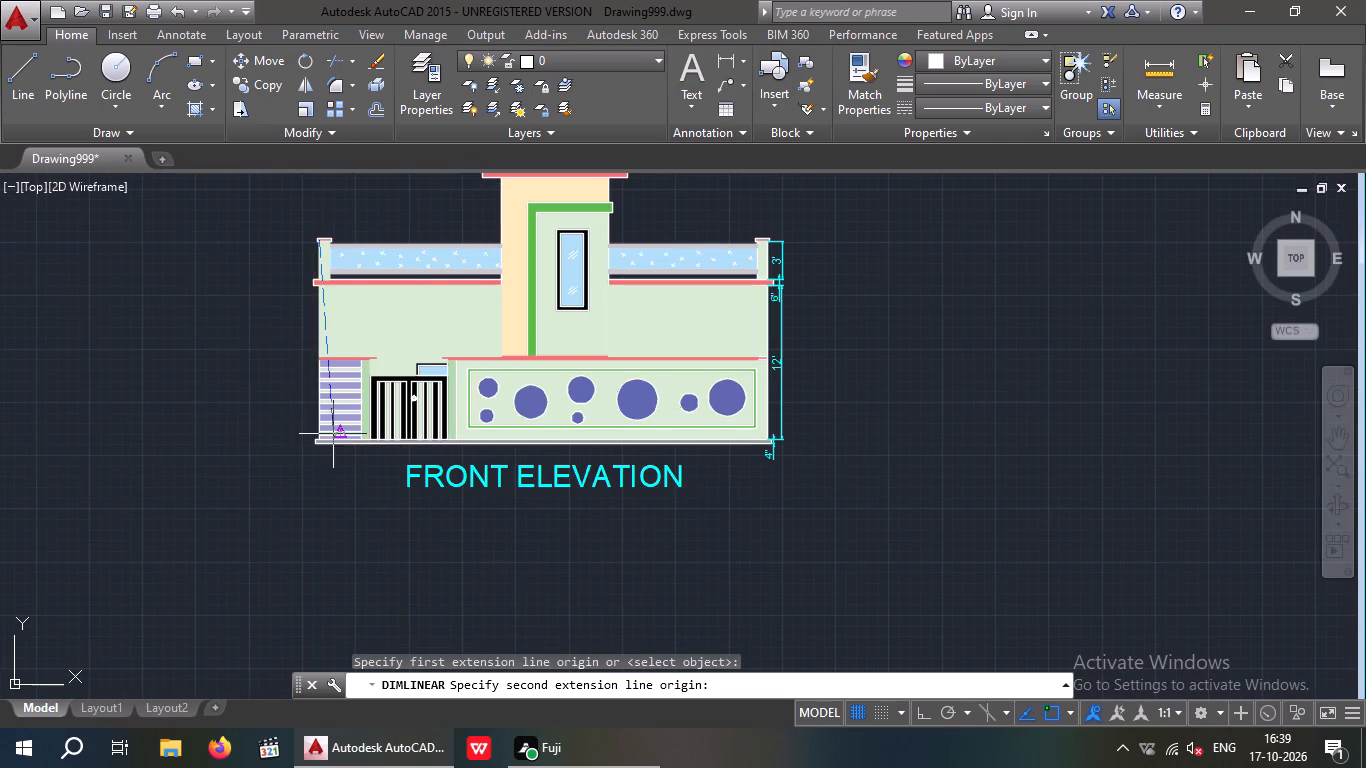
{"action": "scroll", "coordinate": [333, 434], "scroll_direction": "up", "scroll_amount": 4}
{"action": "left_click", "coordinate": [232, 469]}
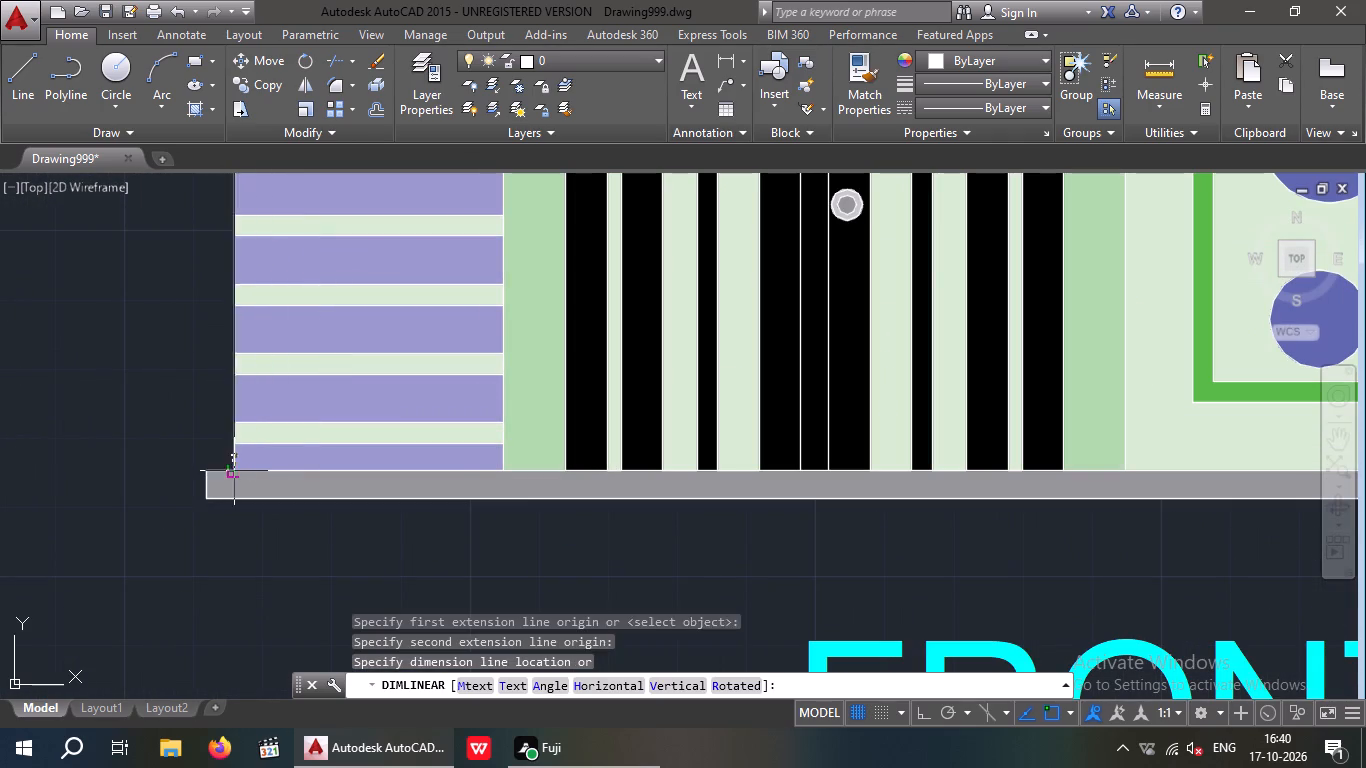
{"action": "scroll", "coordinate": [228, 465], "scroll_direction": "down", "scroll_amount": 3}
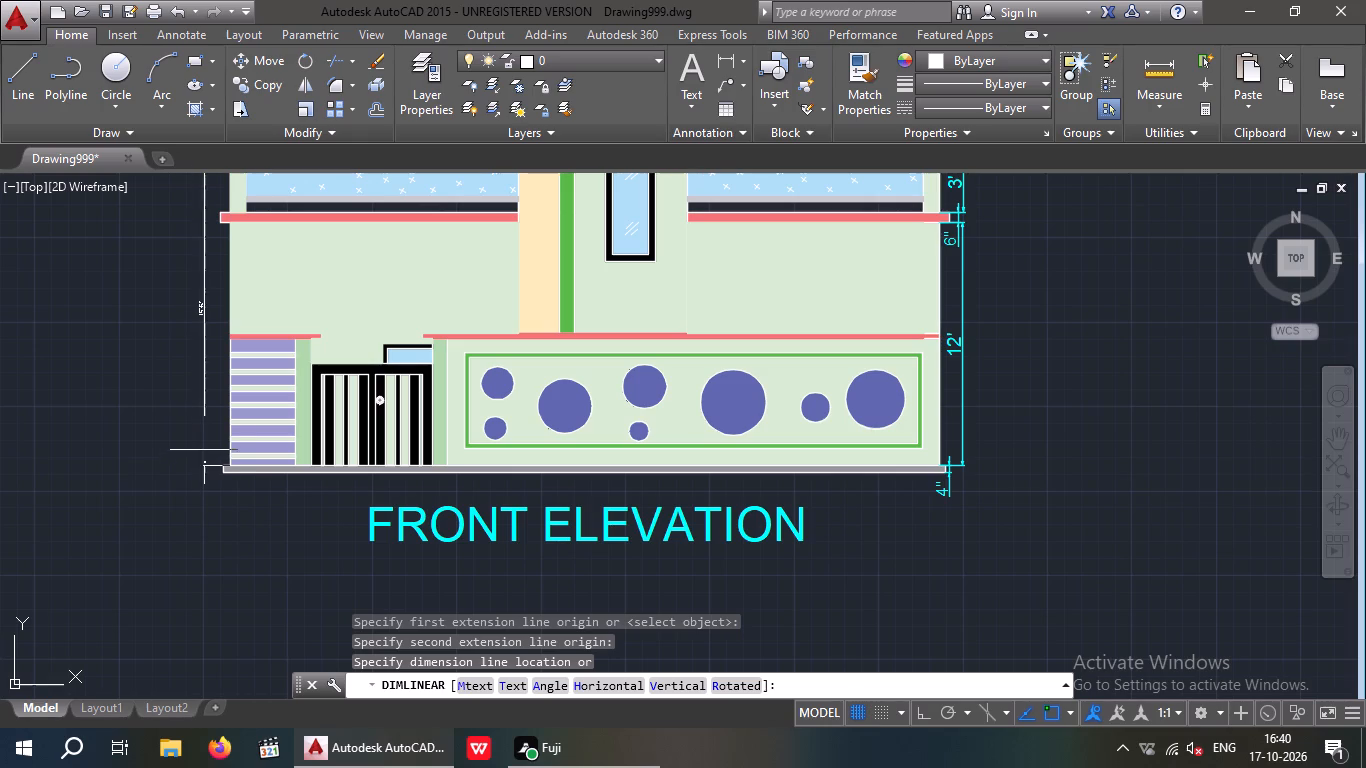
{"action": "left_click", "coordinate": [204, 450]}
{"action": "key", "text": "Escape"}
Set the text height of the 15'-6" overall height dimension on the front elevation to 9".
{"action": "scroll", "coordinate": [194, 313], "scroll_direction": "up", "scroll_amount": 4}
{"action": "double_click", "coordinate": [226, 311]}
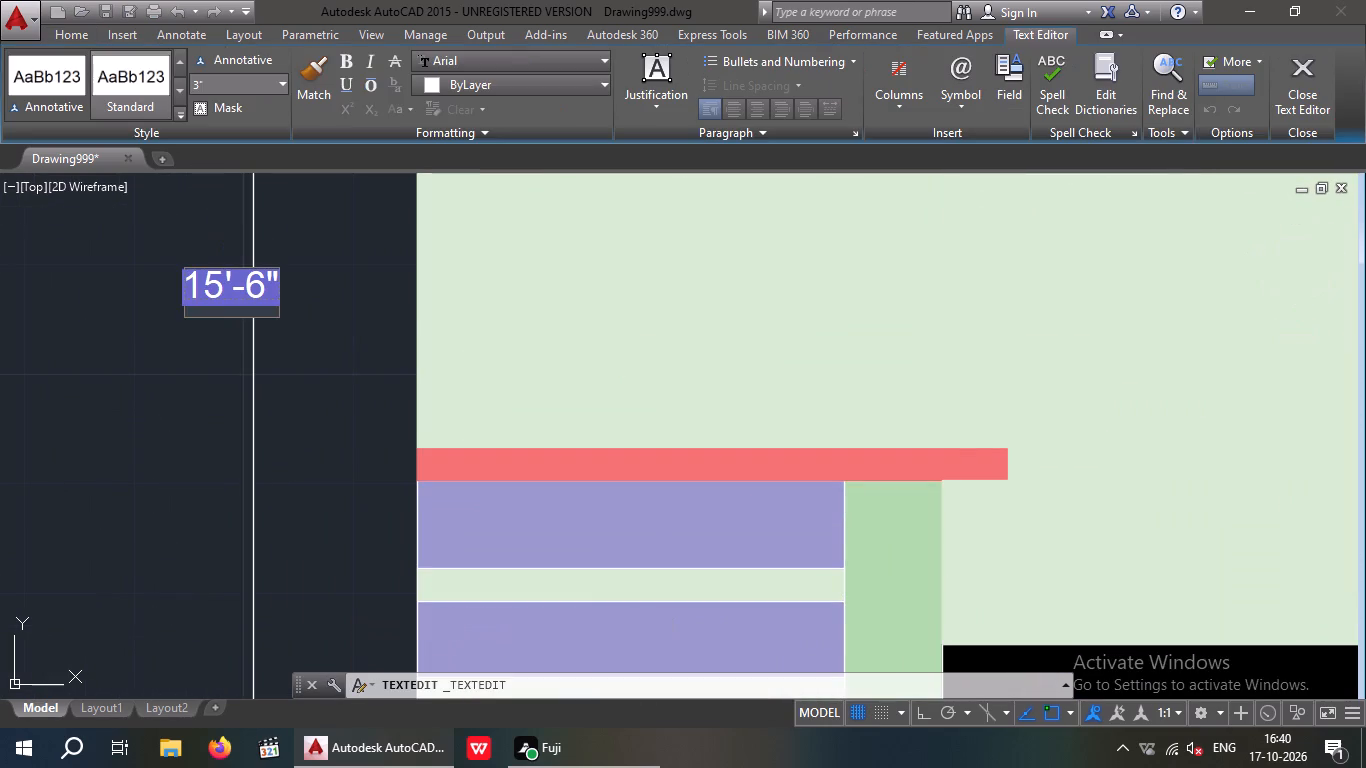
{"action": "left_click", "coordinate": [274, 299]}
{"action": "left_click", "coordinate": [236, 89]}
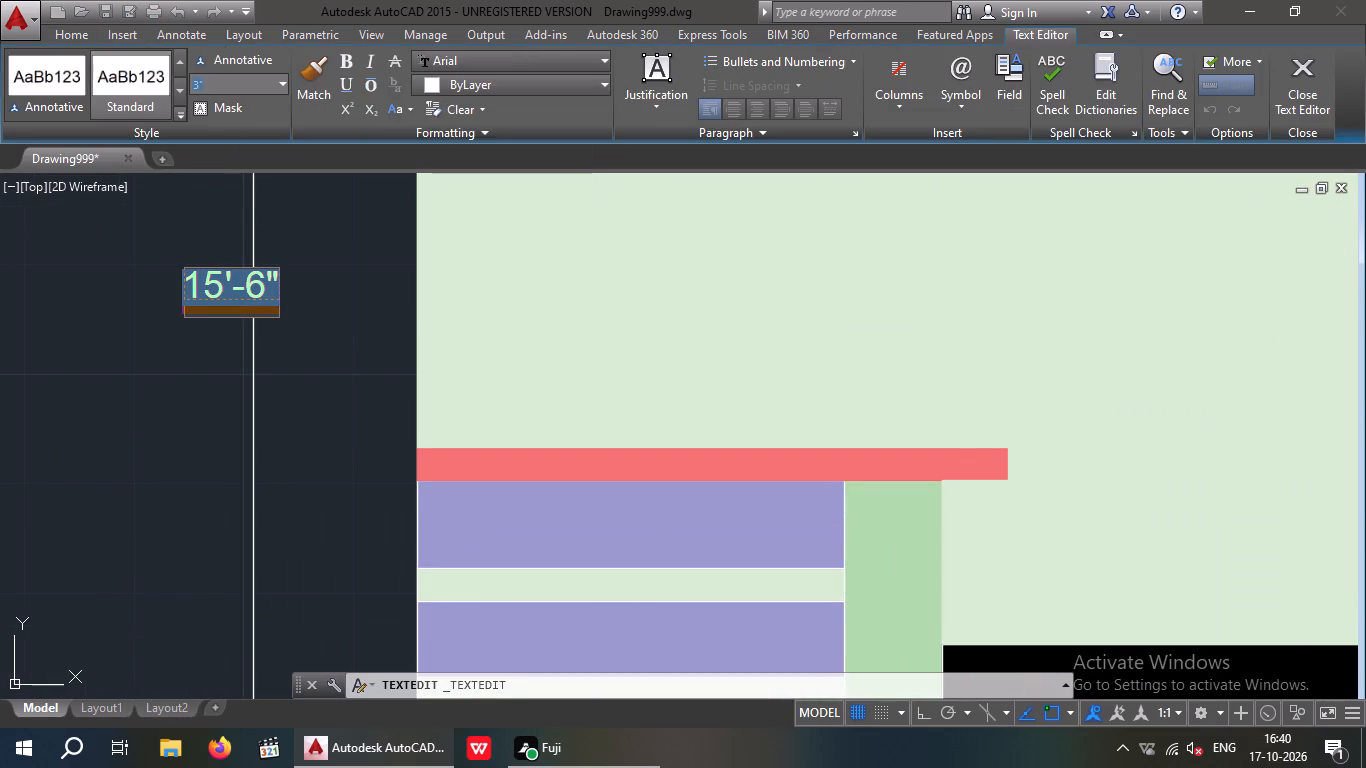
{"action": "type", "text": "9\""}
{"action": "key", "text": "Return"}
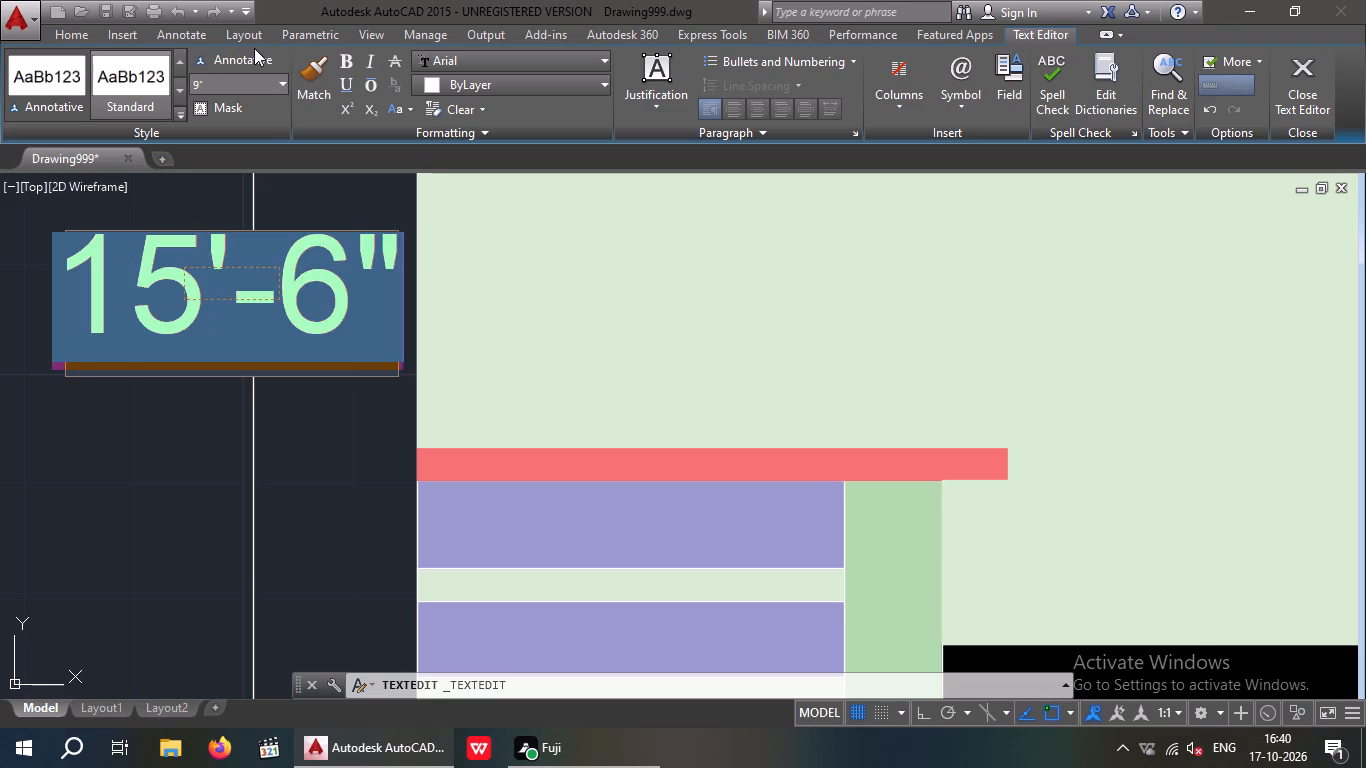
{"action": "left_click", "coordinate": [123, 489]}
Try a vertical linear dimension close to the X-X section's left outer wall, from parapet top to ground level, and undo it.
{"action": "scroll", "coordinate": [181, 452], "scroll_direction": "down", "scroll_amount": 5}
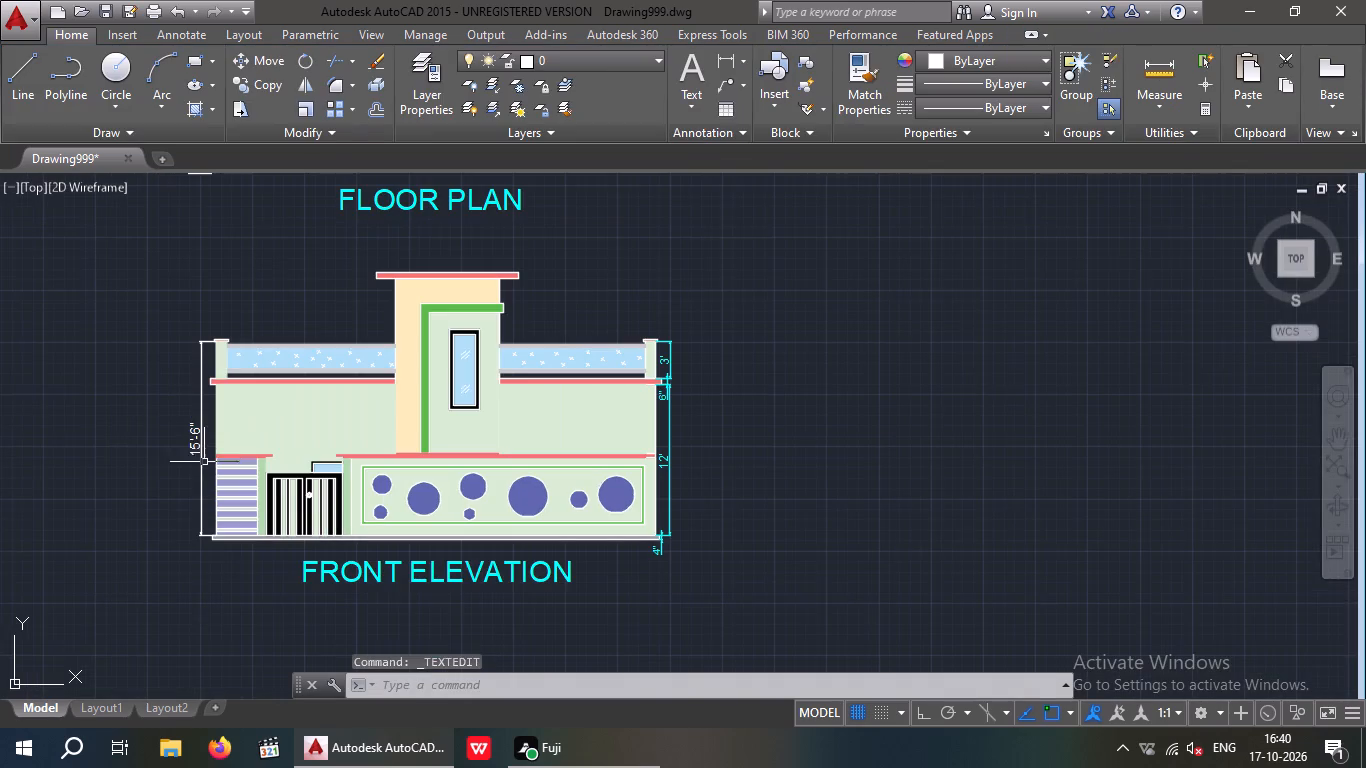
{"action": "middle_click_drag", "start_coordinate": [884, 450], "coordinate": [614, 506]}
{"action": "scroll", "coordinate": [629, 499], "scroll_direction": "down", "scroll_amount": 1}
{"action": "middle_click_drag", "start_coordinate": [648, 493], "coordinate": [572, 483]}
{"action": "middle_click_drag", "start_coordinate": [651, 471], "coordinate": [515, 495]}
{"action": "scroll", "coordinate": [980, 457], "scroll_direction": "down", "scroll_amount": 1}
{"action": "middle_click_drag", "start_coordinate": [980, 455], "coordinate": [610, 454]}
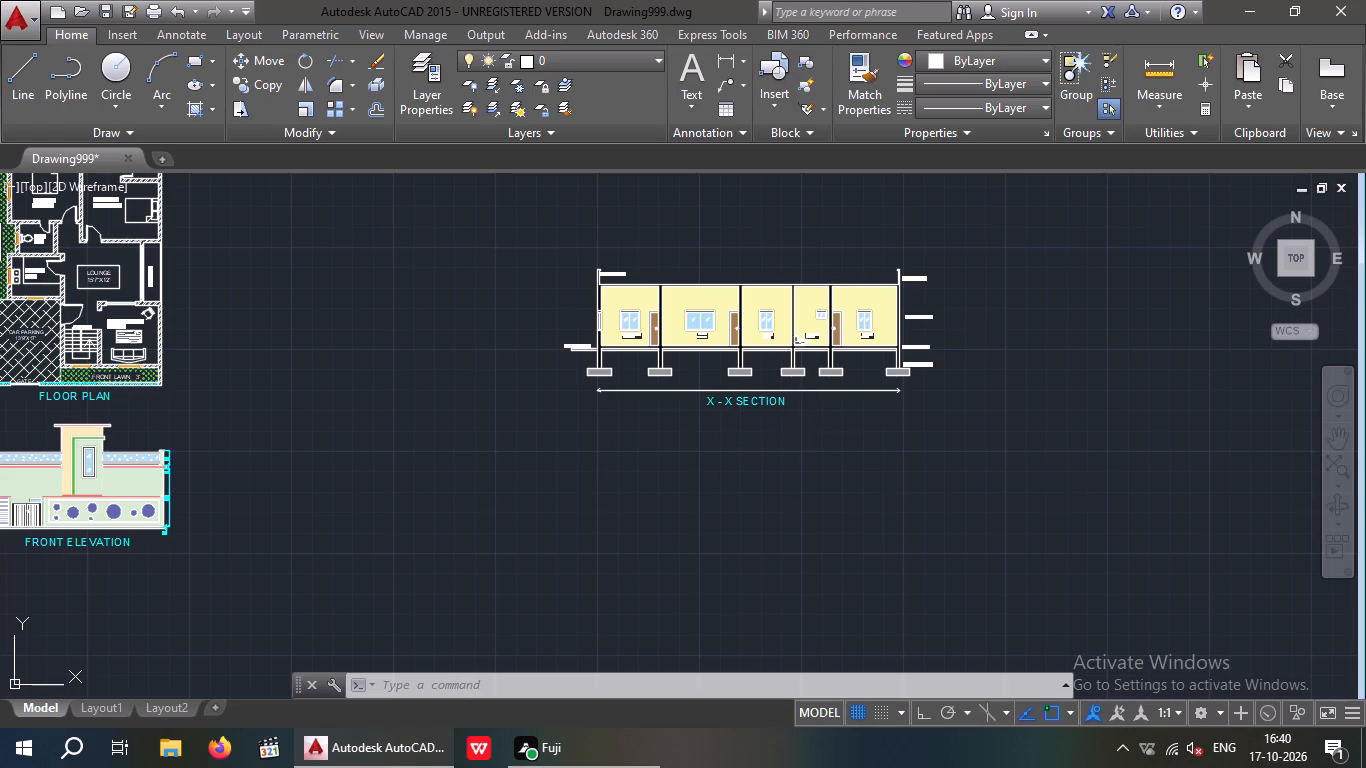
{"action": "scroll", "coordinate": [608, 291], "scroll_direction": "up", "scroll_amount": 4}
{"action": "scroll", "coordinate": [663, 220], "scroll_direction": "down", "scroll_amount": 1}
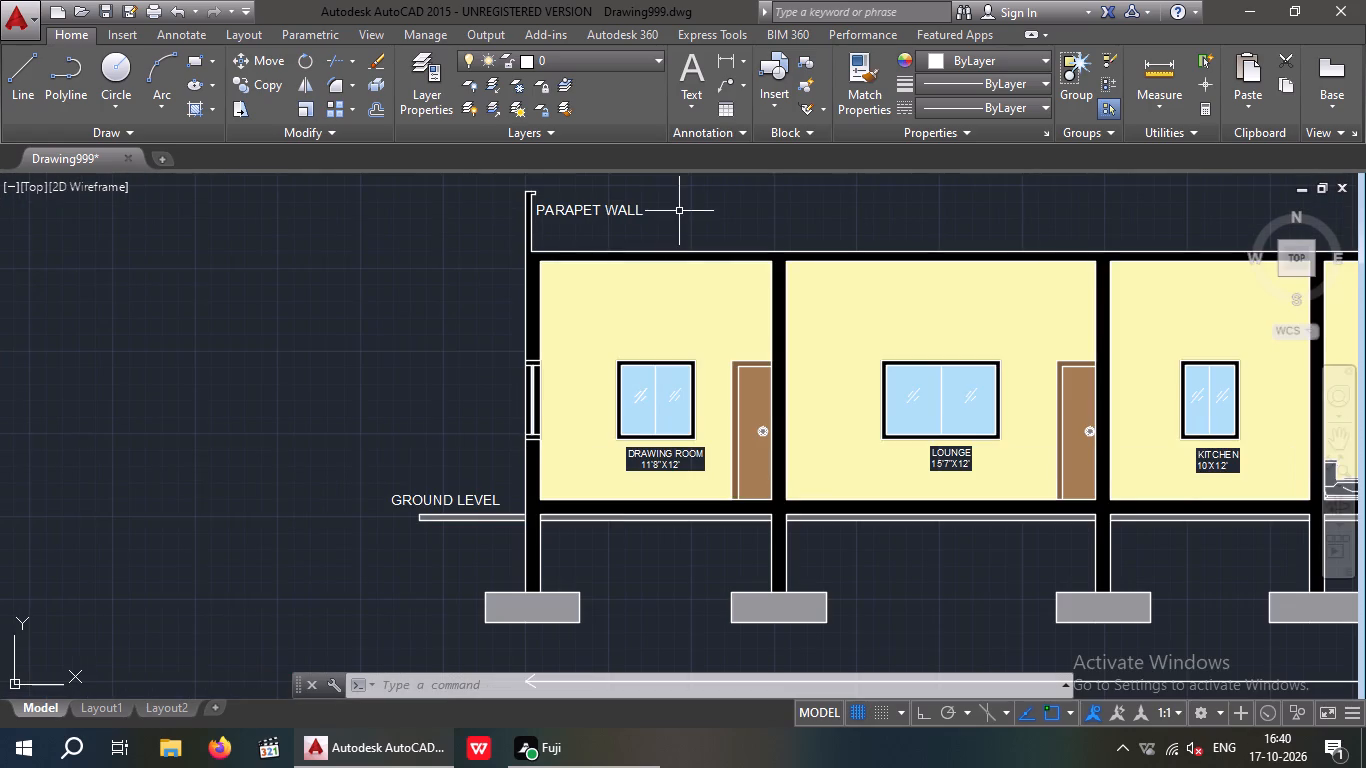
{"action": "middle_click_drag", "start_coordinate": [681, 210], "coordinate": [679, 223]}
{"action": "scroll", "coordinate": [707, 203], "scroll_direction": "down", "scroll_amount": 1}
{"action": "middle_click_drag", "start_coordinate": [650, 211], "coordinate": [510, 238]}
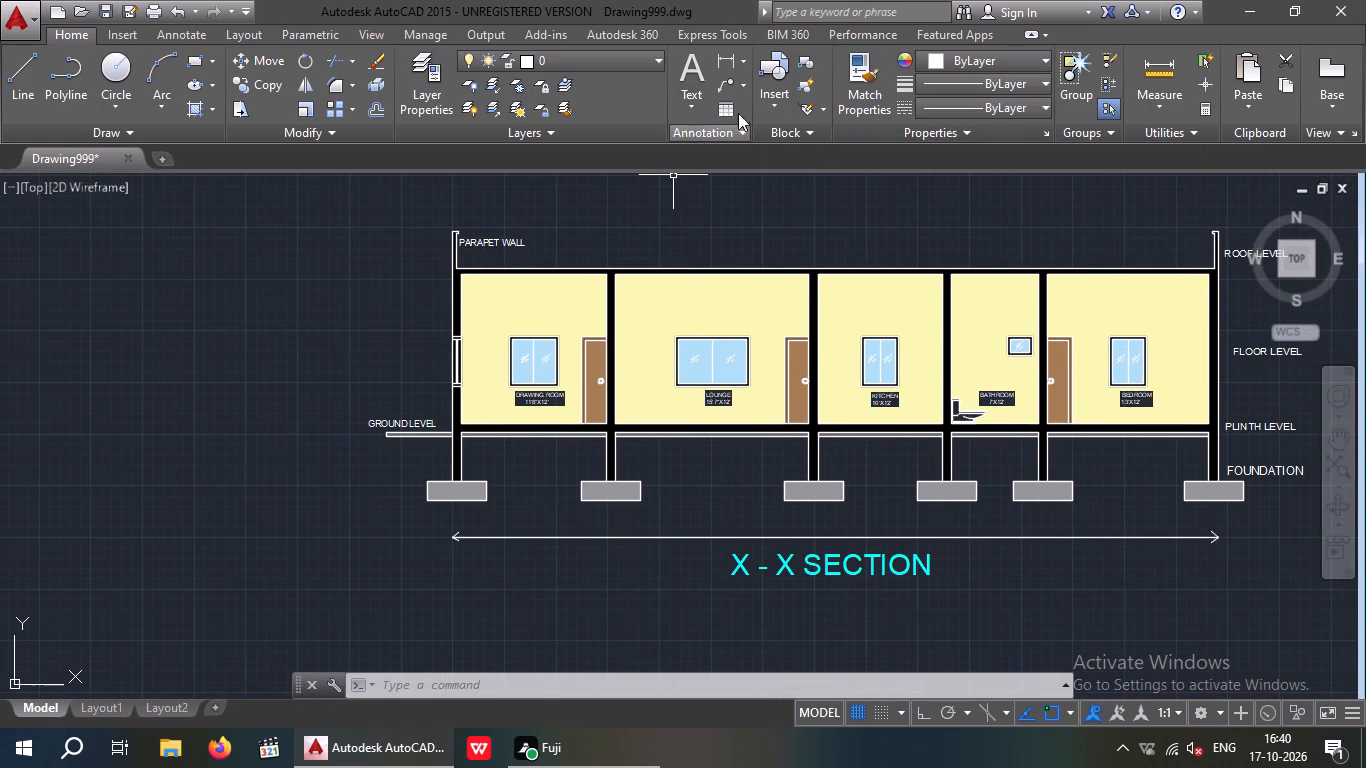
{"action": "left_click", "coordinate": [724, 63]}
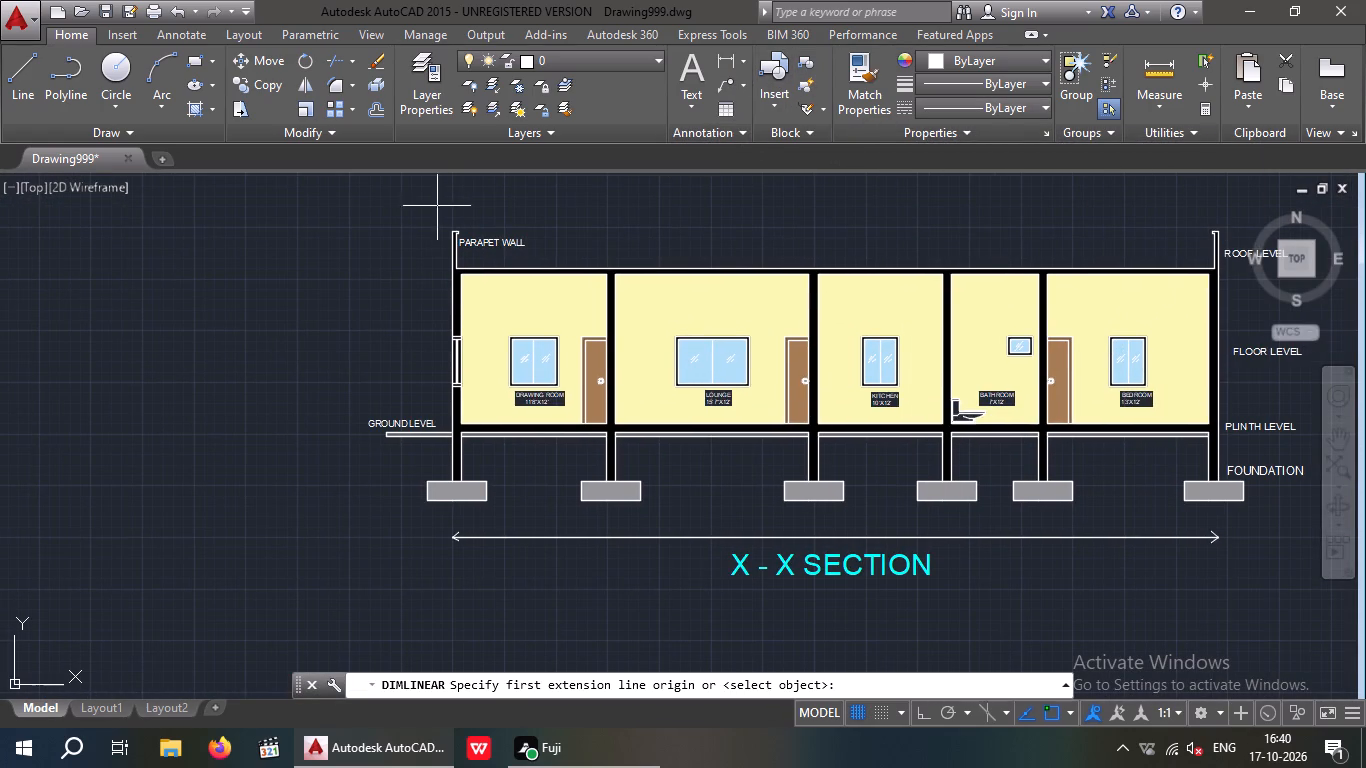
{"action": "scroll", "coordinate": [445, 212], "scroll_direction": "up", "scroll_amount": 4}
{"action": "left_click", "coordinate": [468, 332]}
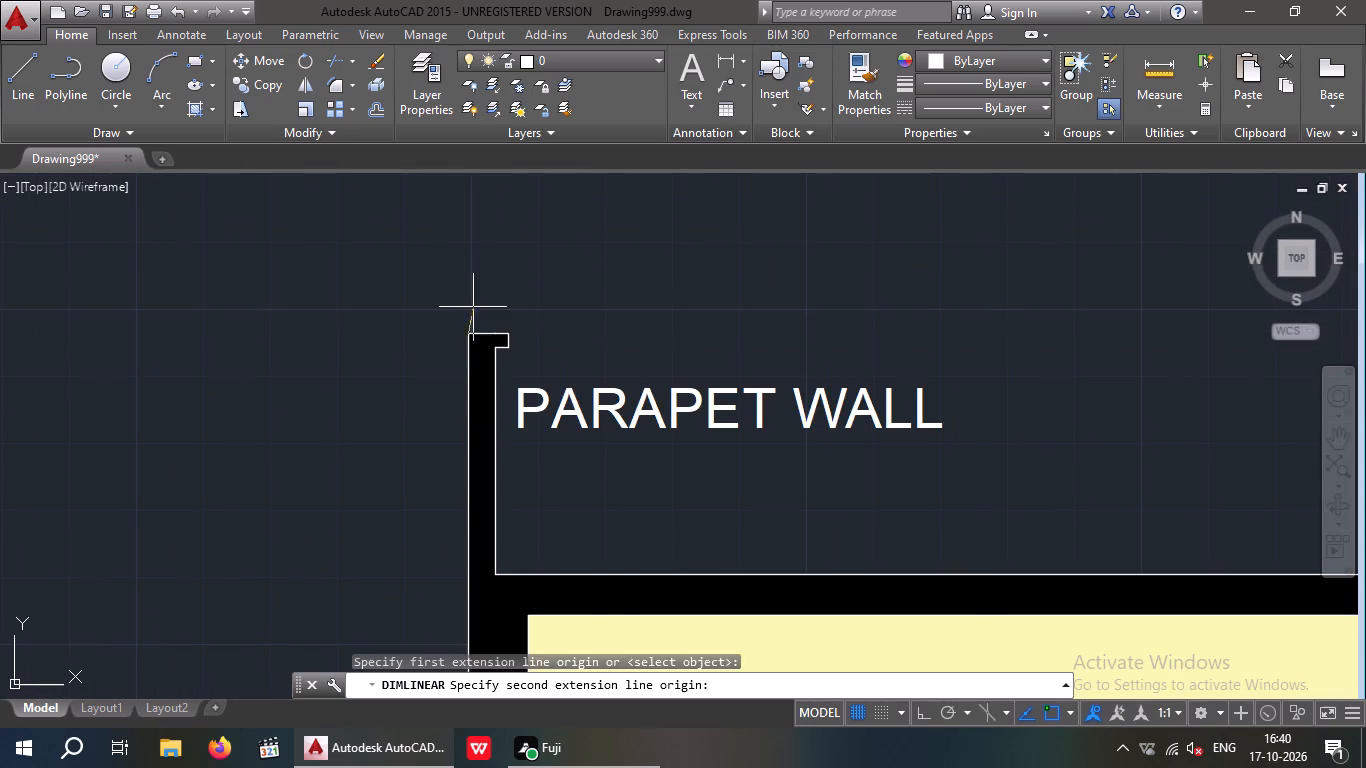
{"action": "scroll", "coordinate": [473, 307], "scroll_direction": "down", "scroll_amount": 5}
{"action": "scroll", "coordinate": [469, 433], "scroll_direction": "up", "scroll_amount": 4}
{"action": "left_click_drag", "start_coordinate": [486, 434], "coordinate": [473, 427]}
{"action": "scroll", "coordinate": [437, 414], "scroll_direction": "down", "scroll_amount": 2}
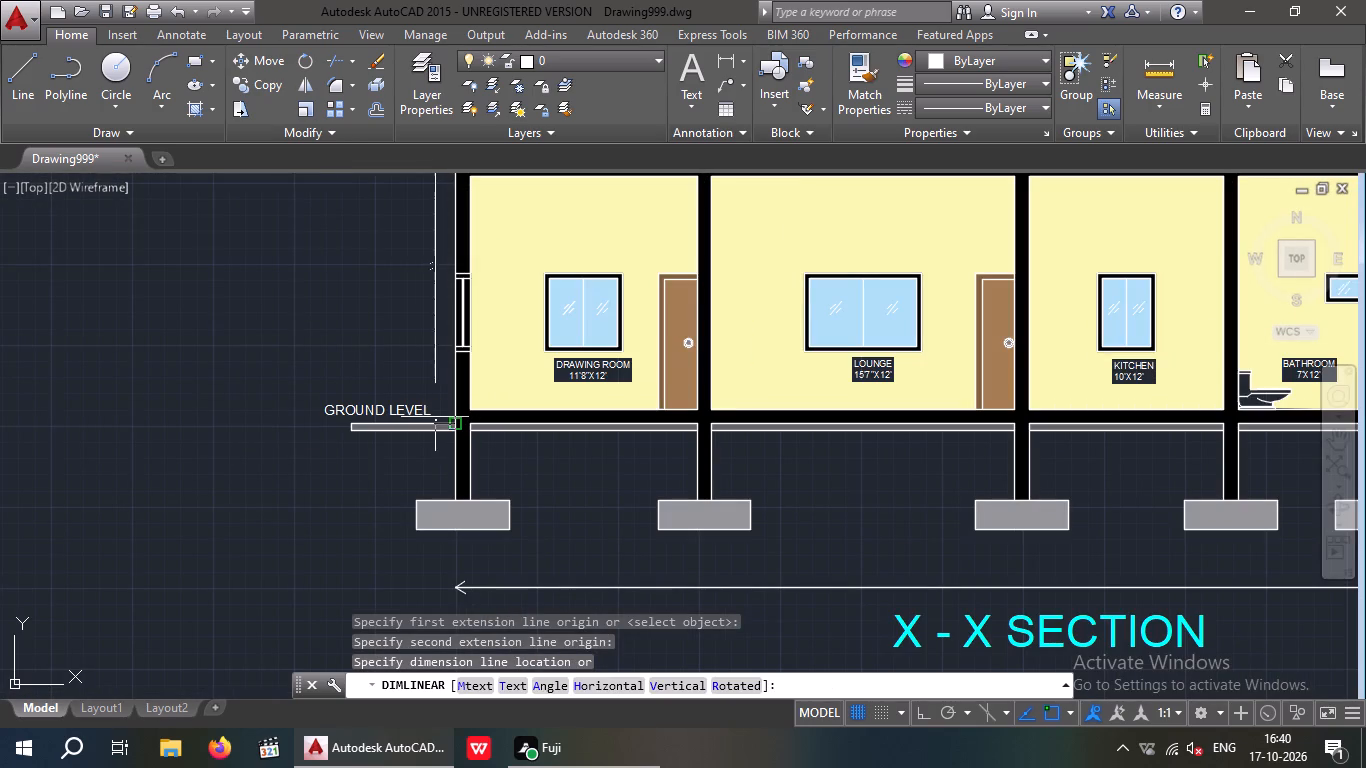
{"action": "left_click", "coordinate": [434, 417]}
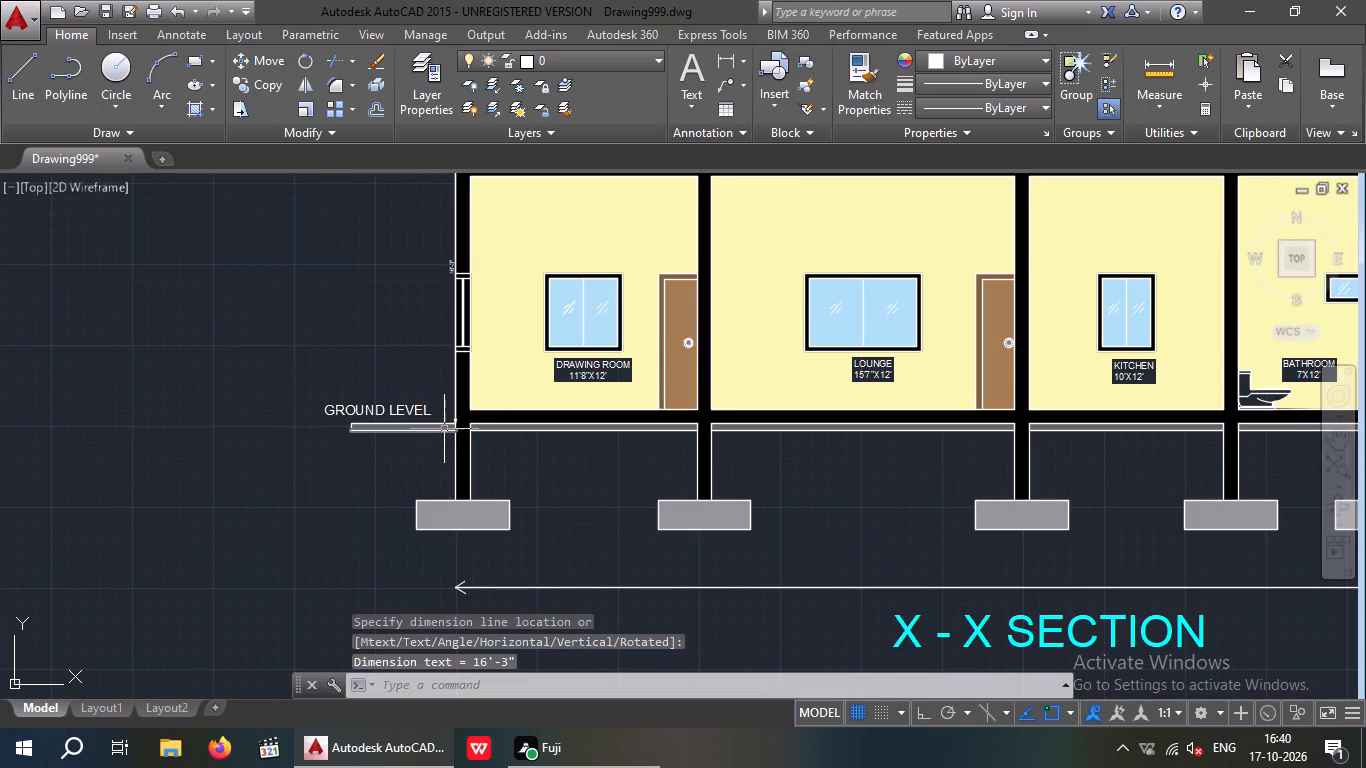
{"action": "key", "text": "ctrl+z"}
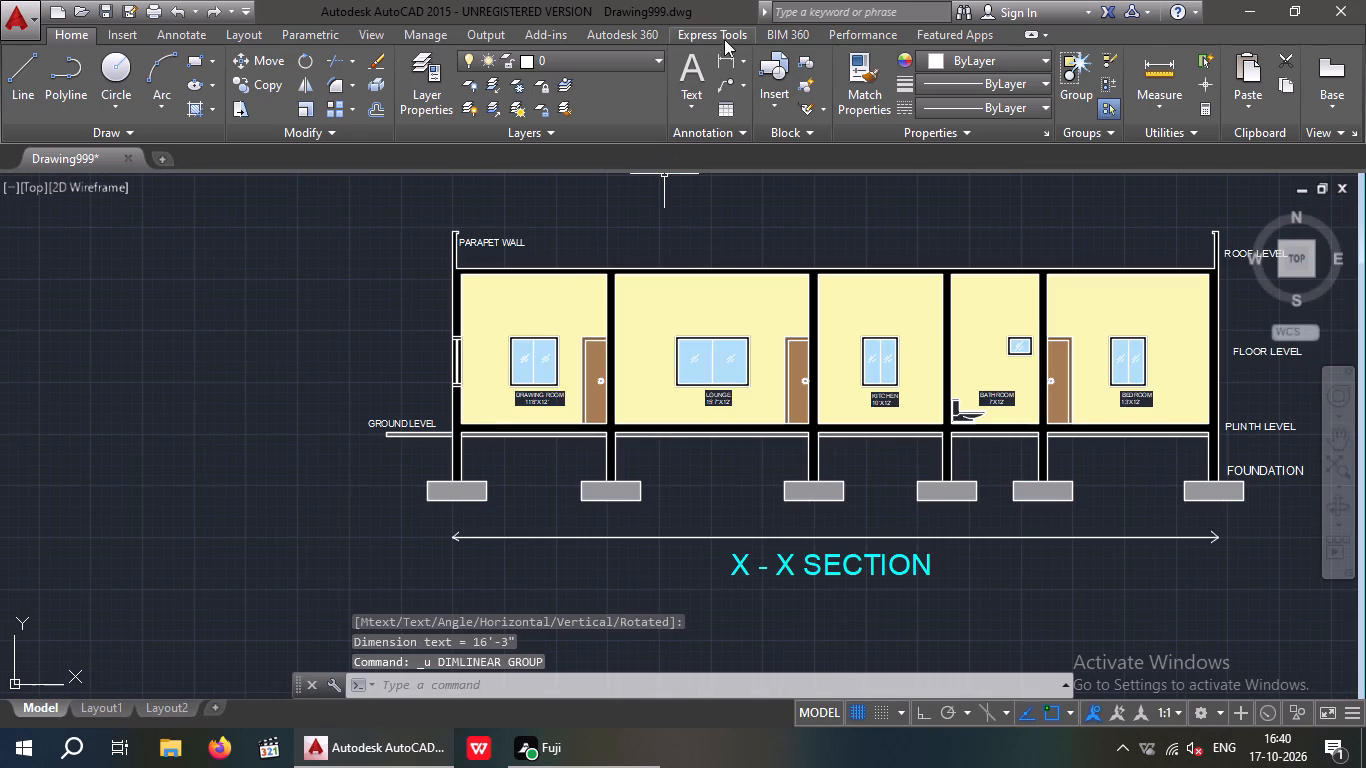
Add a vertical linear dimension from parapet top to ground level on the X-X section's left side, with its line crossing the GROUND LEVEL label.
{"action": "left_click", "coordinate": [720, 66]}
{"action": "scroll", "coordinate": [428, 270], "scroll_direction": "up", "scroll_amount": 3}
{"action": "middle_click_drag", "start_coordinate": [461, 290], "coordinate": [447, 373]}
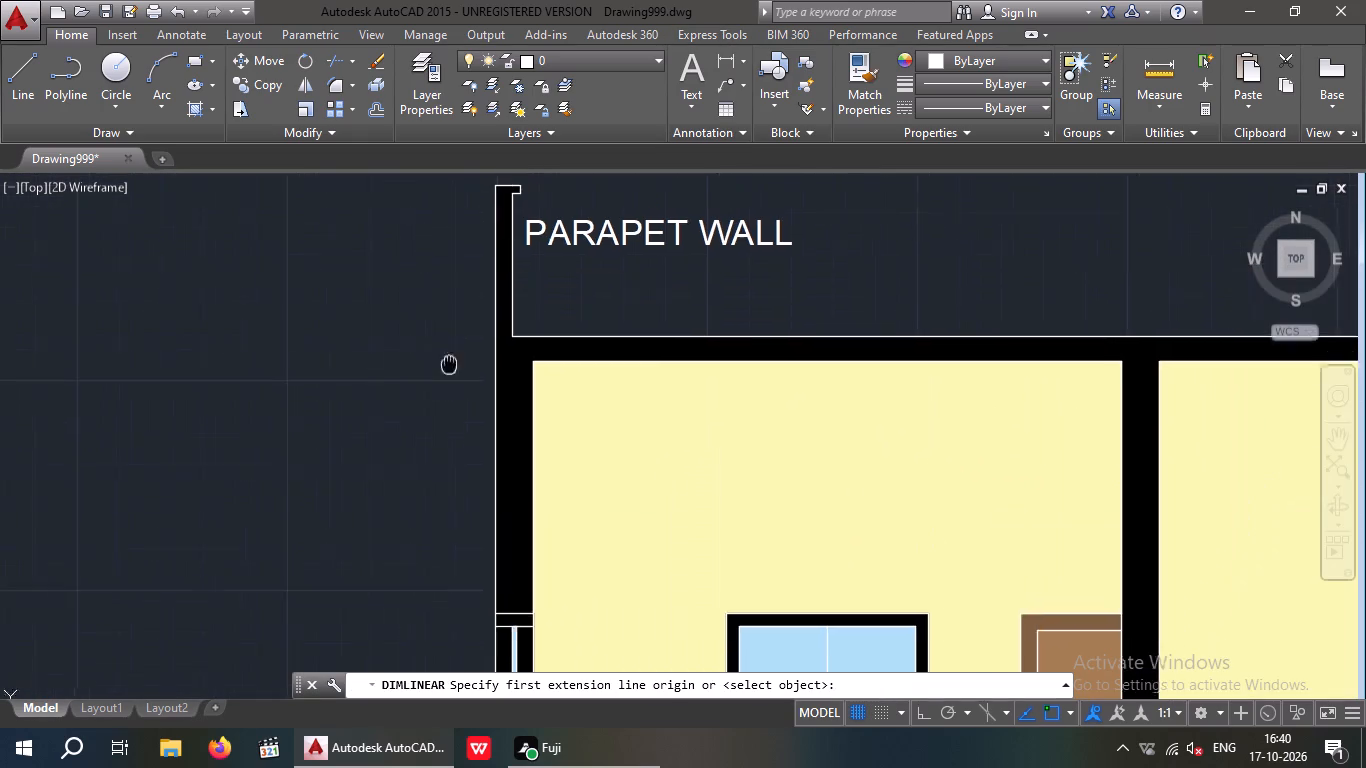
{"action": "middle_click_drag", "start_coordinate": [447, 373], "coordinate": [438, 396]}
{"action": "left_click", "coordinate": [483, 217]}
{"action": "scroll", "coordinate": [481, 224], "scroll_direction": "down", "scroll_amount": 4}
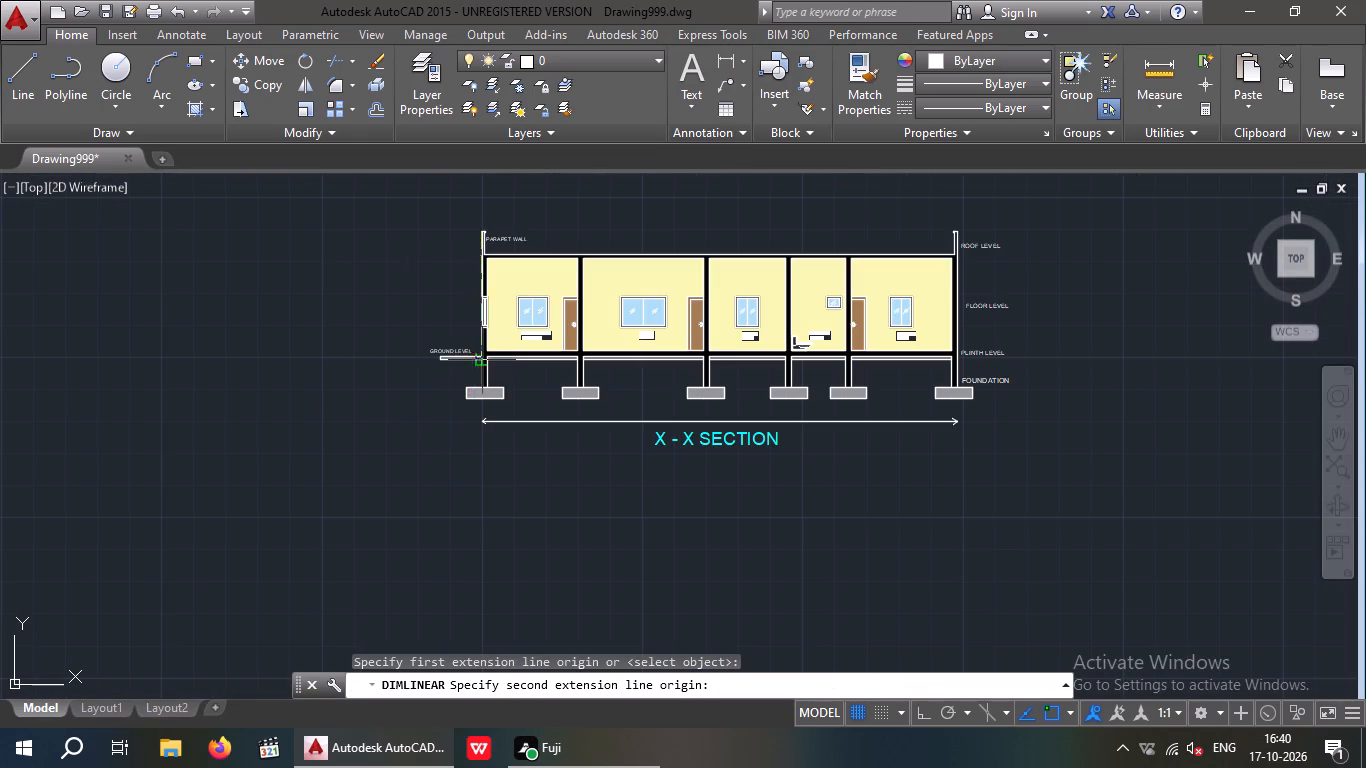
{"action": "scroll", "coordinate": [485, 351], "scroll_direction": "up", "scroll_amount": 3}
{"action": "left_click", "coordinate": [461, 372]}
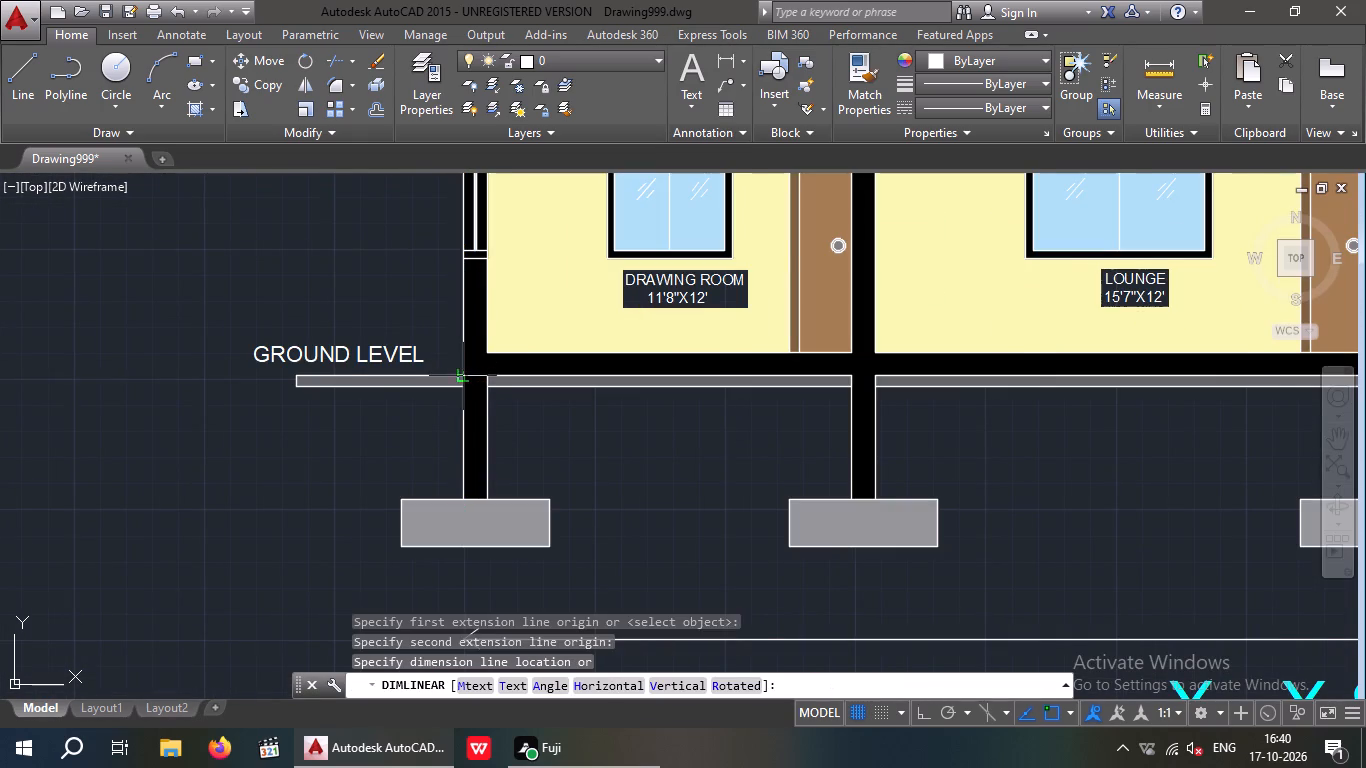
{"action": "scroll", "coordinate": [460, 374], "scroll_direction": "down", "scroll_amount": 1}
{"action": "scroll", "coordinate": [432, 370], "scroll_direction": "up", "scroll_amount": 2}
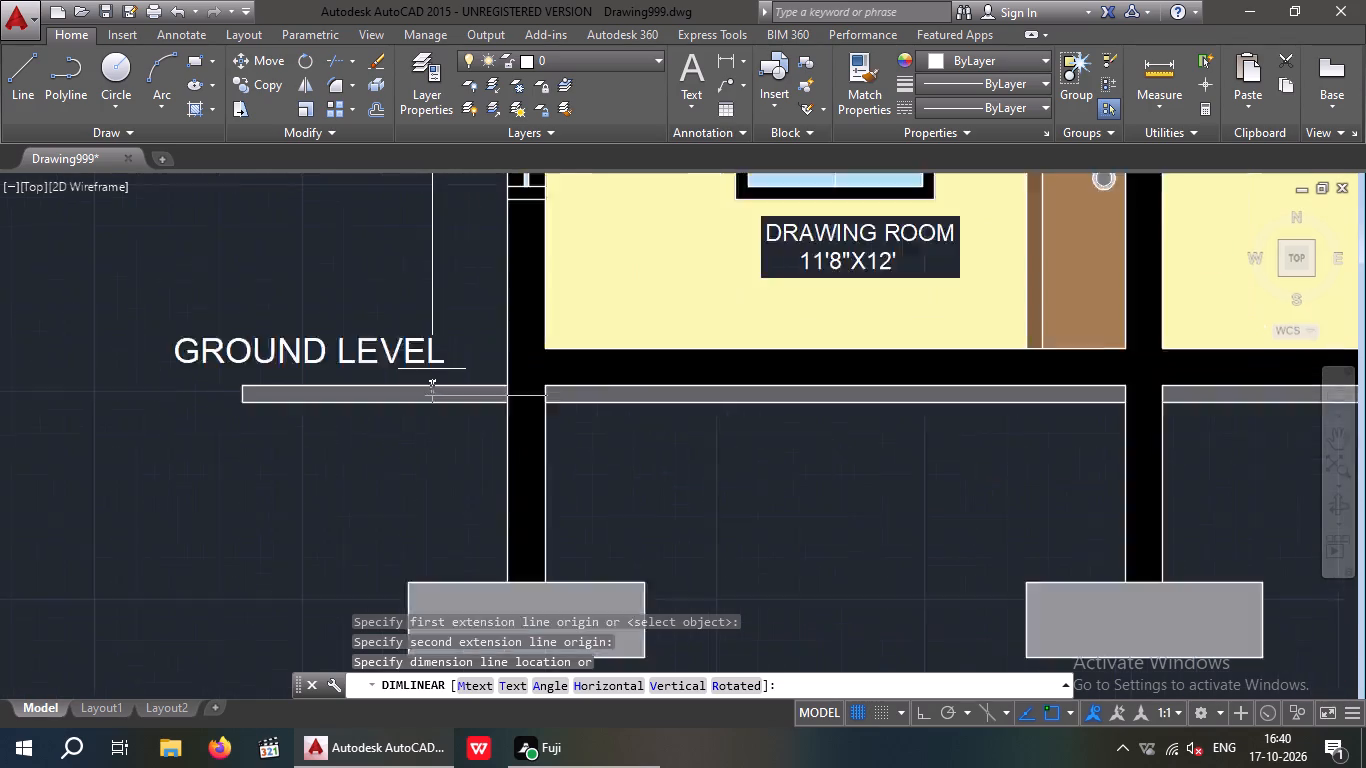
{"action": "scroll", "coordinate": [432, 369], "scroll_direction": "up", "scroll_amount": 2}
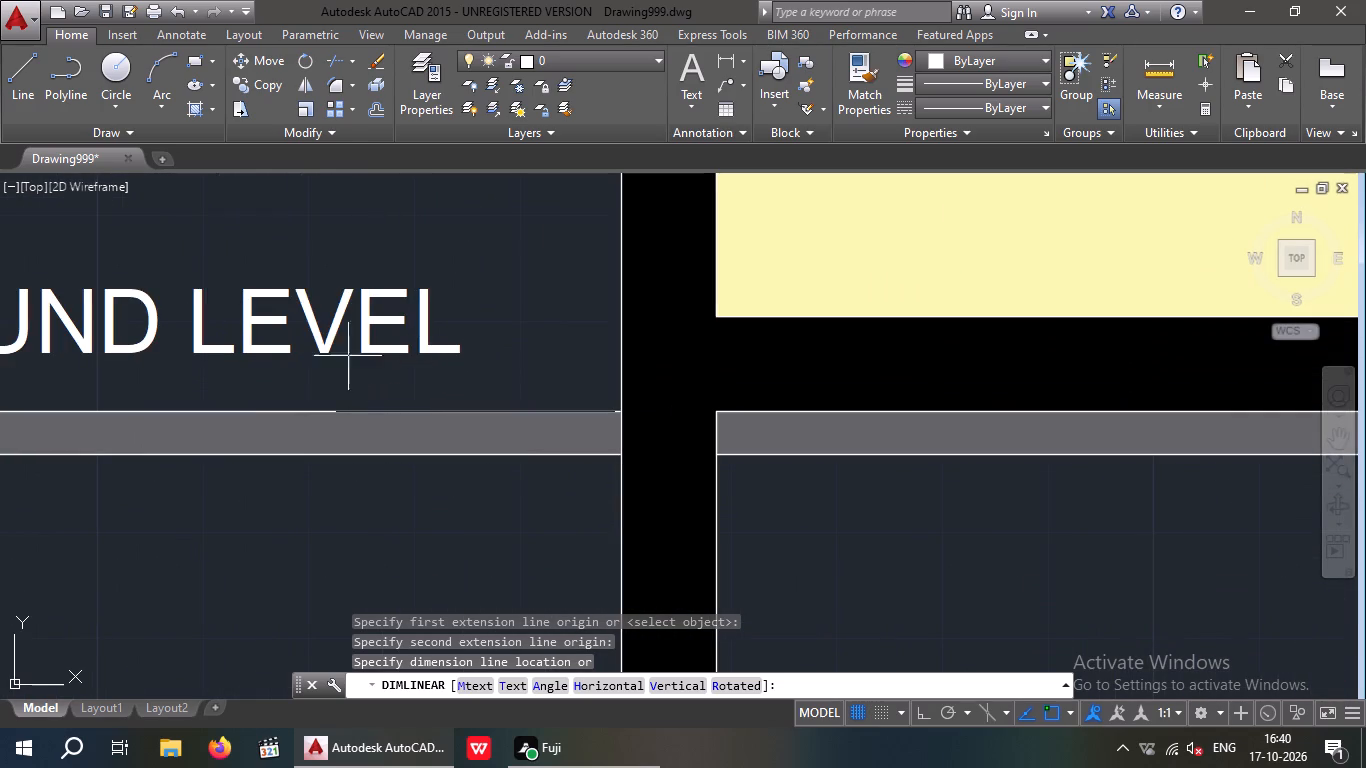
{"action": "left_click", "coordinate": [172, 333]}
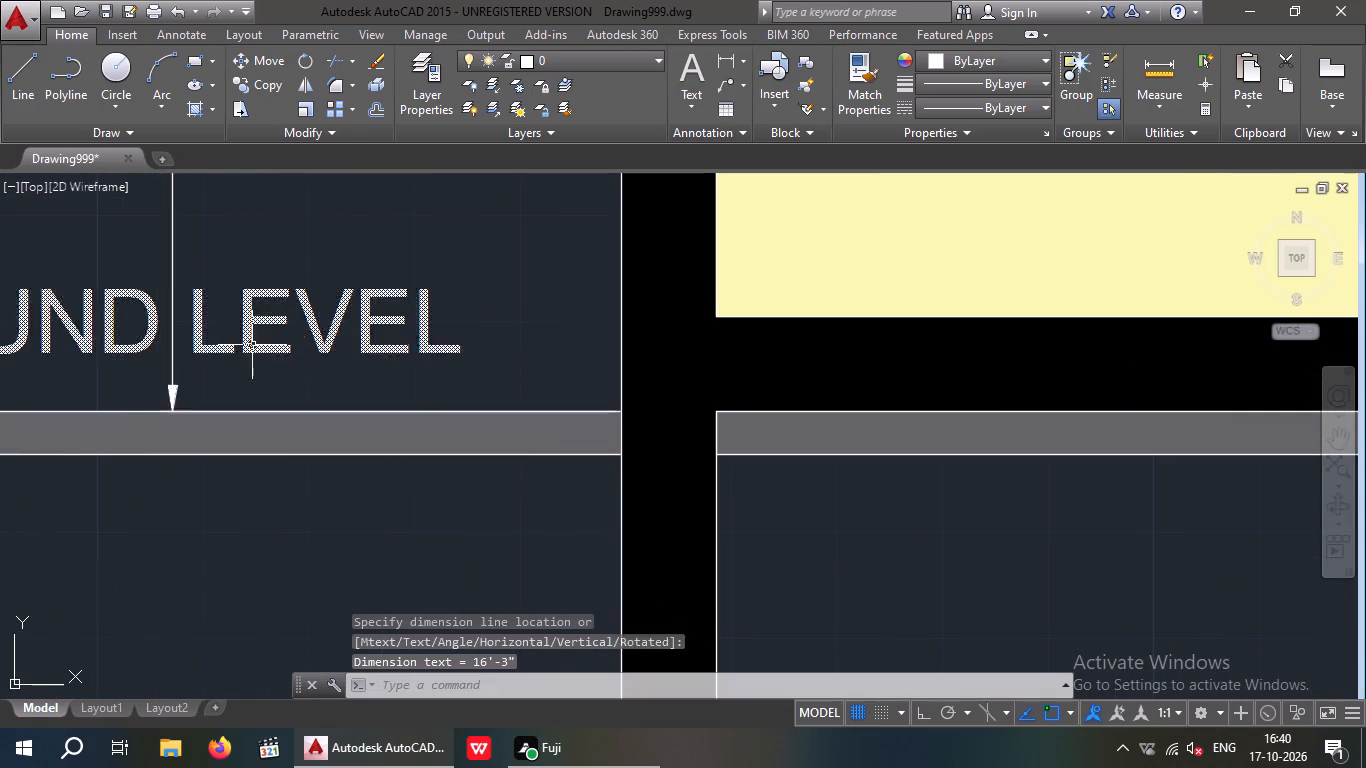
Move the X-X section's height dimension line horizontally about 2'-7" toward the outer wall, with ortho on.
{"action": "scroll", "coordinate": [254, 348], "scroll_direction": "down", "scroll_amount": 3}
{"action": "middle_click_drag", "start_coordinate": [314, 259], "coordinate": [291, 419]}
{"action": "scroll", "coordinate": [262, 400], "scroll_direction": "down", "scroll_amount": 1}
{"action": "scroll", "coordinate": [231, 312], "scroll_direction": "up", "scroll_amount": 2}
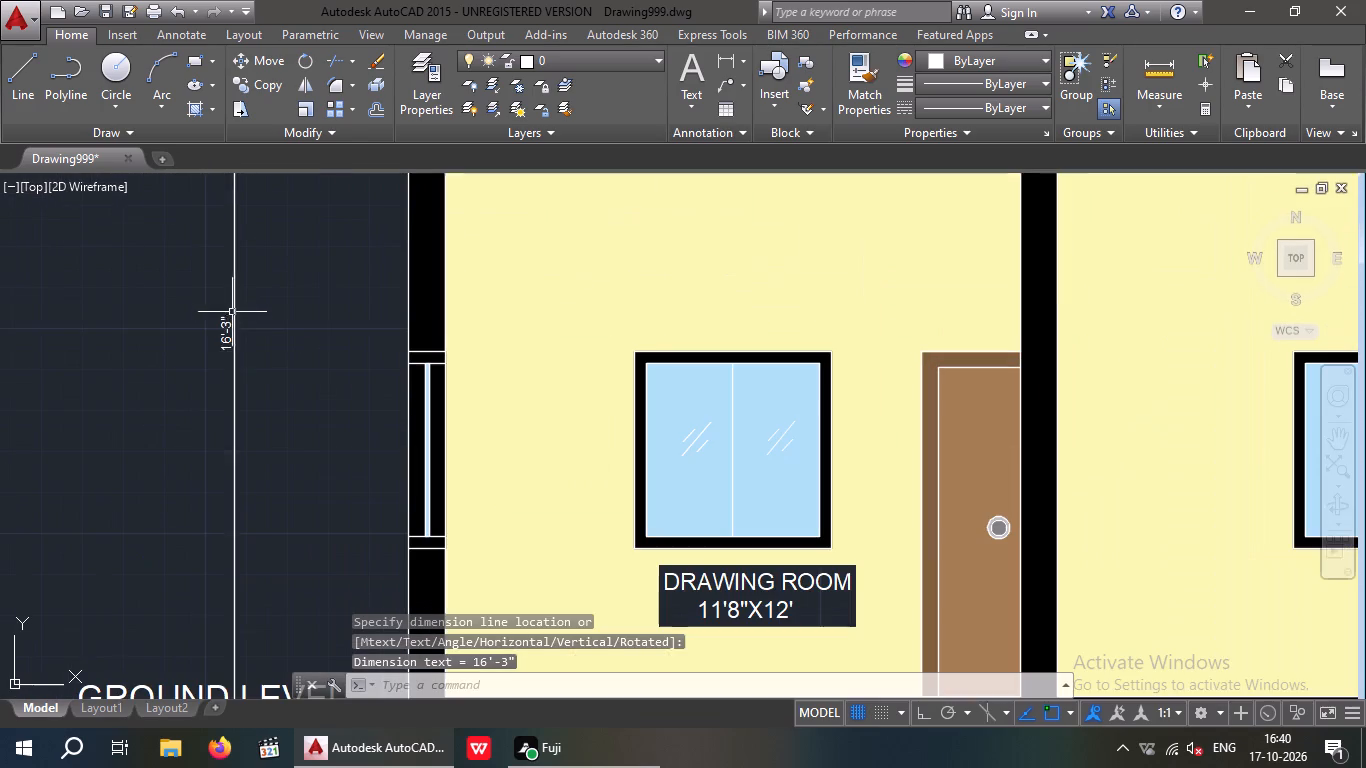
{"action": "left_click", "coordinate": [222, 339]}
{"action": "scroll", "coordinate": [241, 335], "scroll_direction": "up", "scroll_amount": 2}
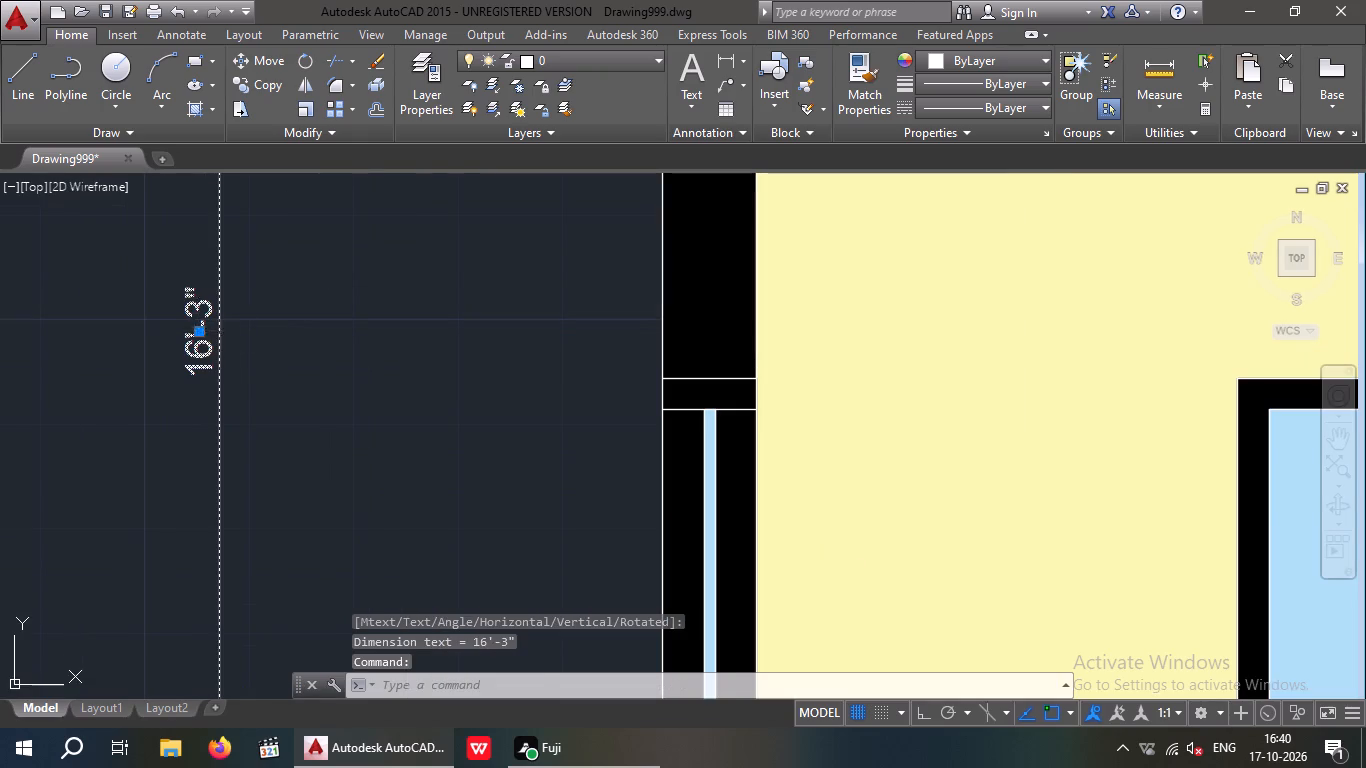
{"action": "left_click_drag", "start_coordinate": [194, 332], "coordinate": [204, 332]}
{"action": "scroll", "coordinate": [400, 329], "scroll_direction": "down", "scroll_amount": 2}
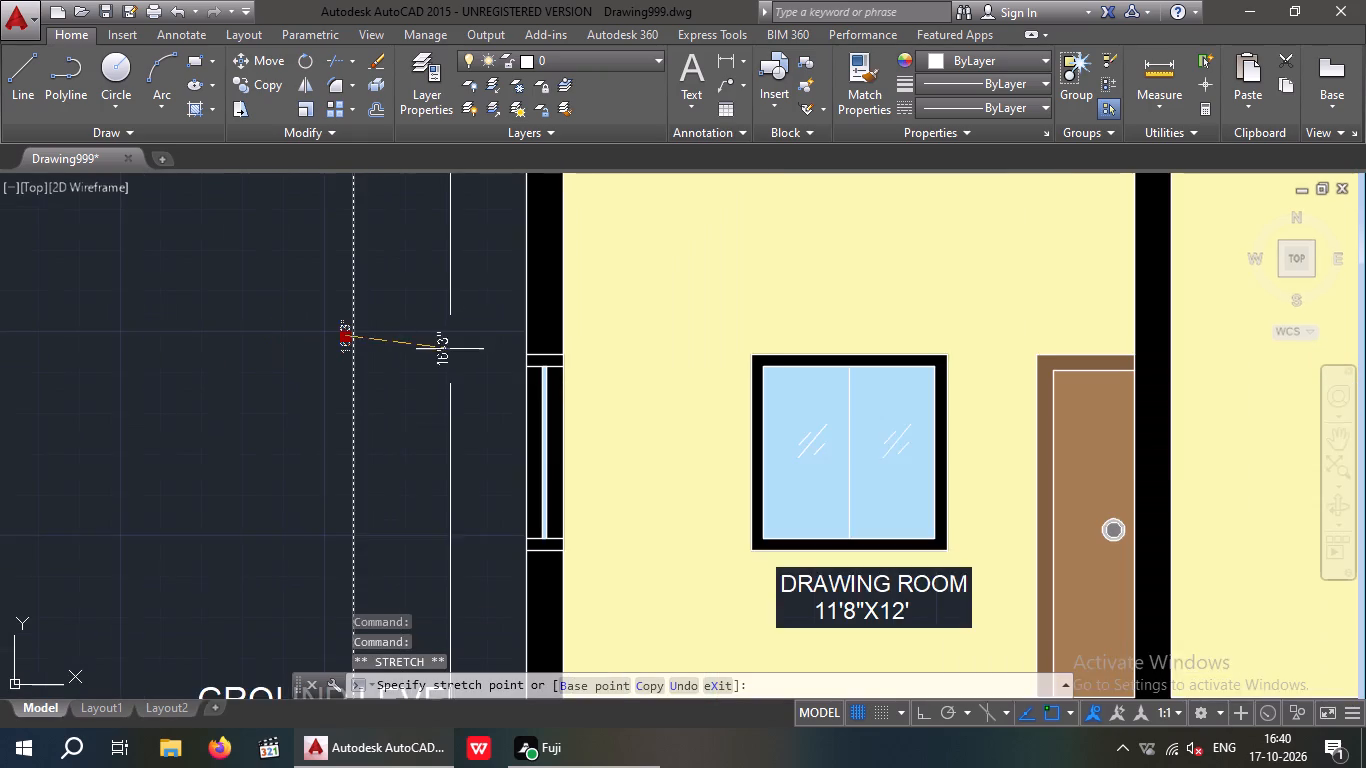
{"action": "scroll", "coordinate": [450, 349], "scroll_direction": "down", "scroll_amount": 1}
{"action": "middle_click", "coordinate": [436, 329]}
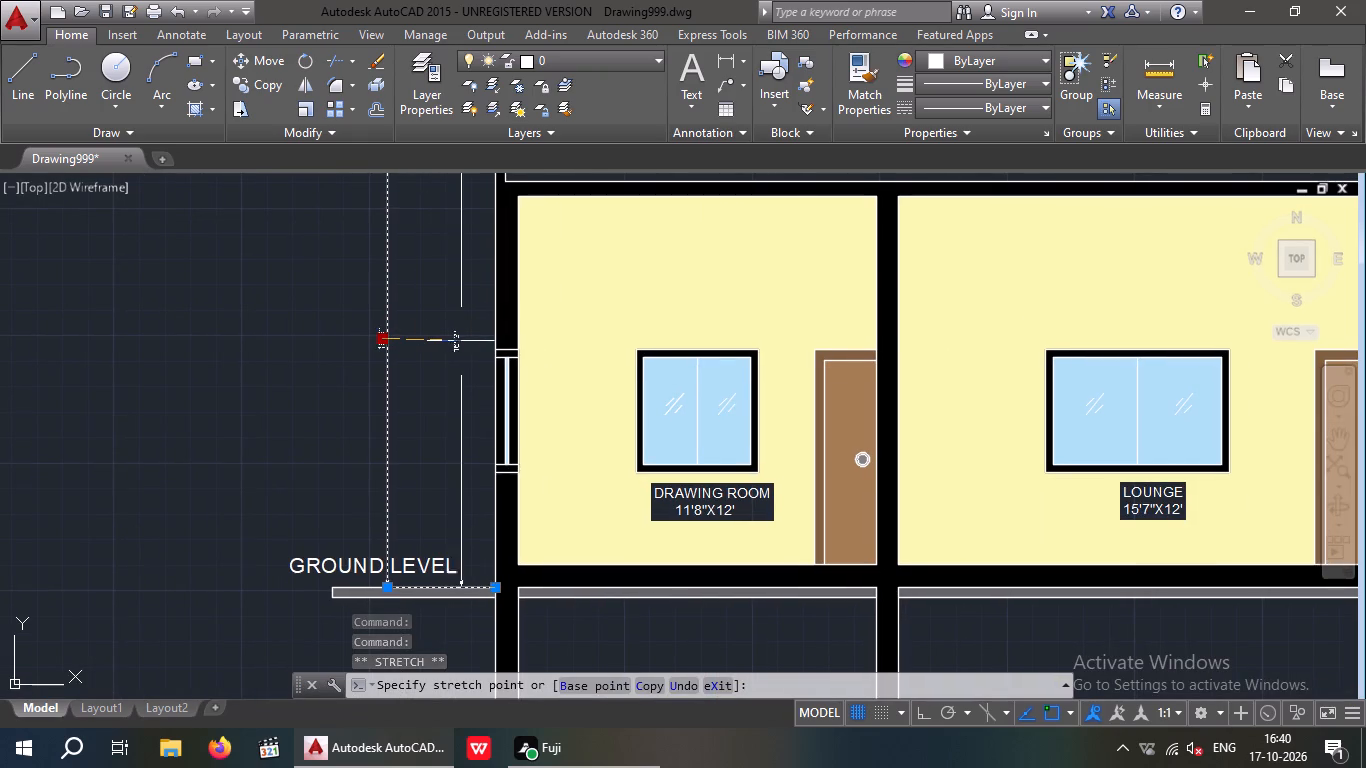
{"action": "scroll", "coordinate": [459, 341], "scroll_direction": "up", "scroll_amount": 2}
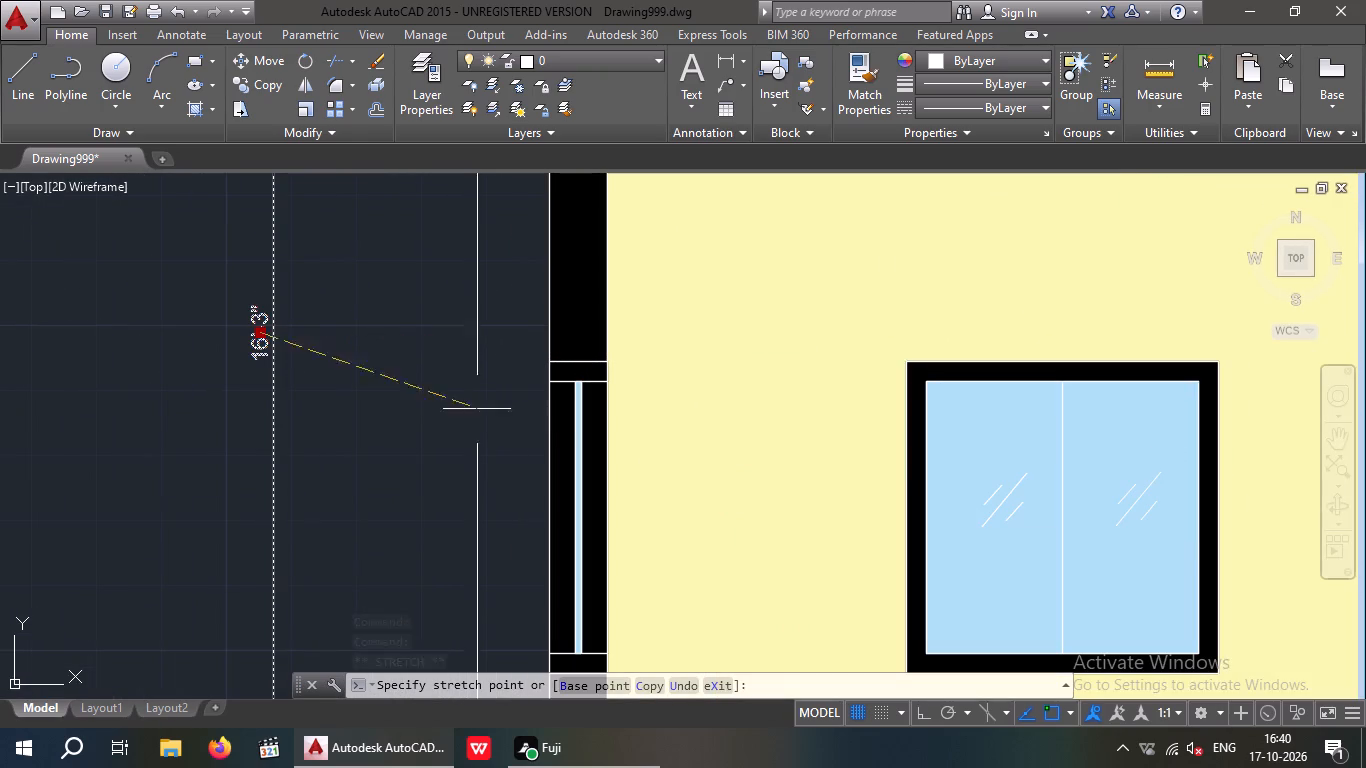
{"action": "key", "text": "F8"}
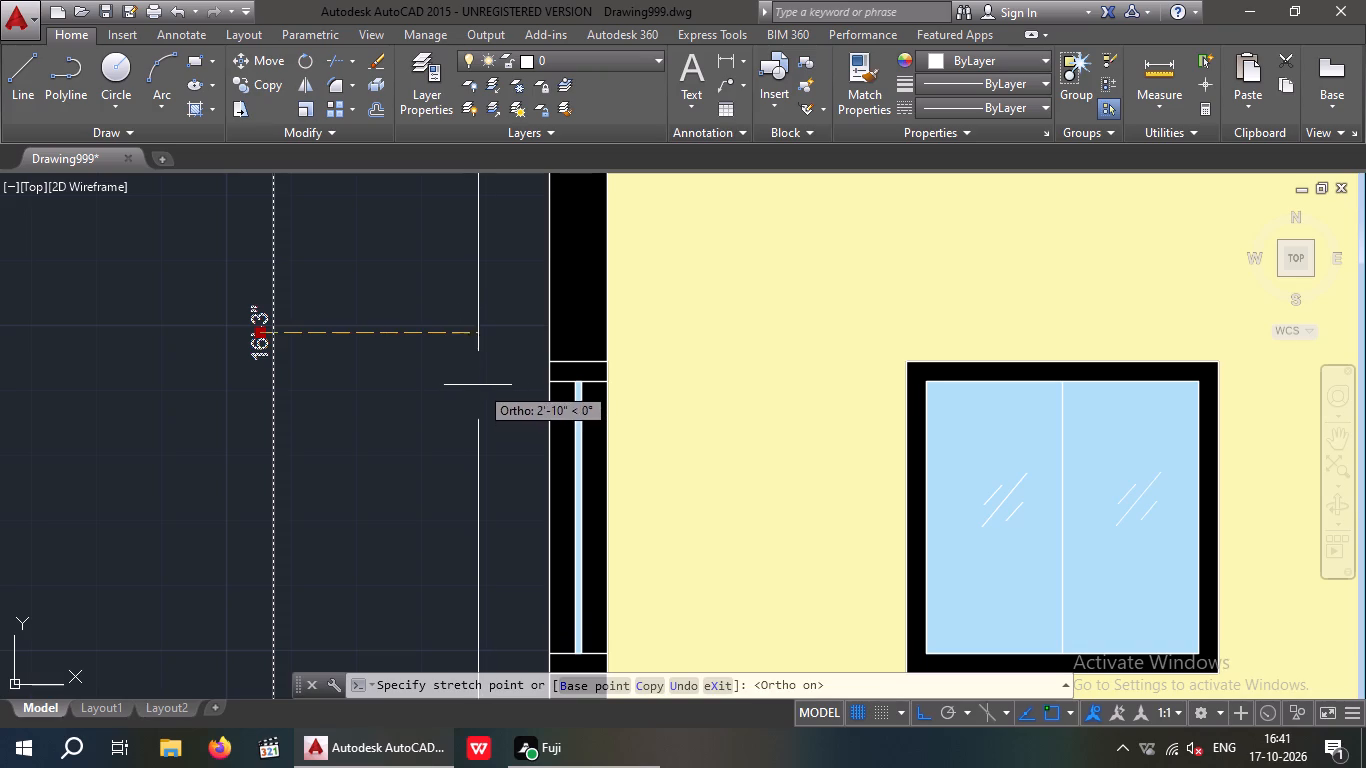
{"action": "scroll", "coordinate": [467, 385], "scroll_direction": "down", "scroll_amount": 3}
{"action": "scroll", "coordinate": [464, 385], "scroll_direction": "up", "scroll_amount": 1}
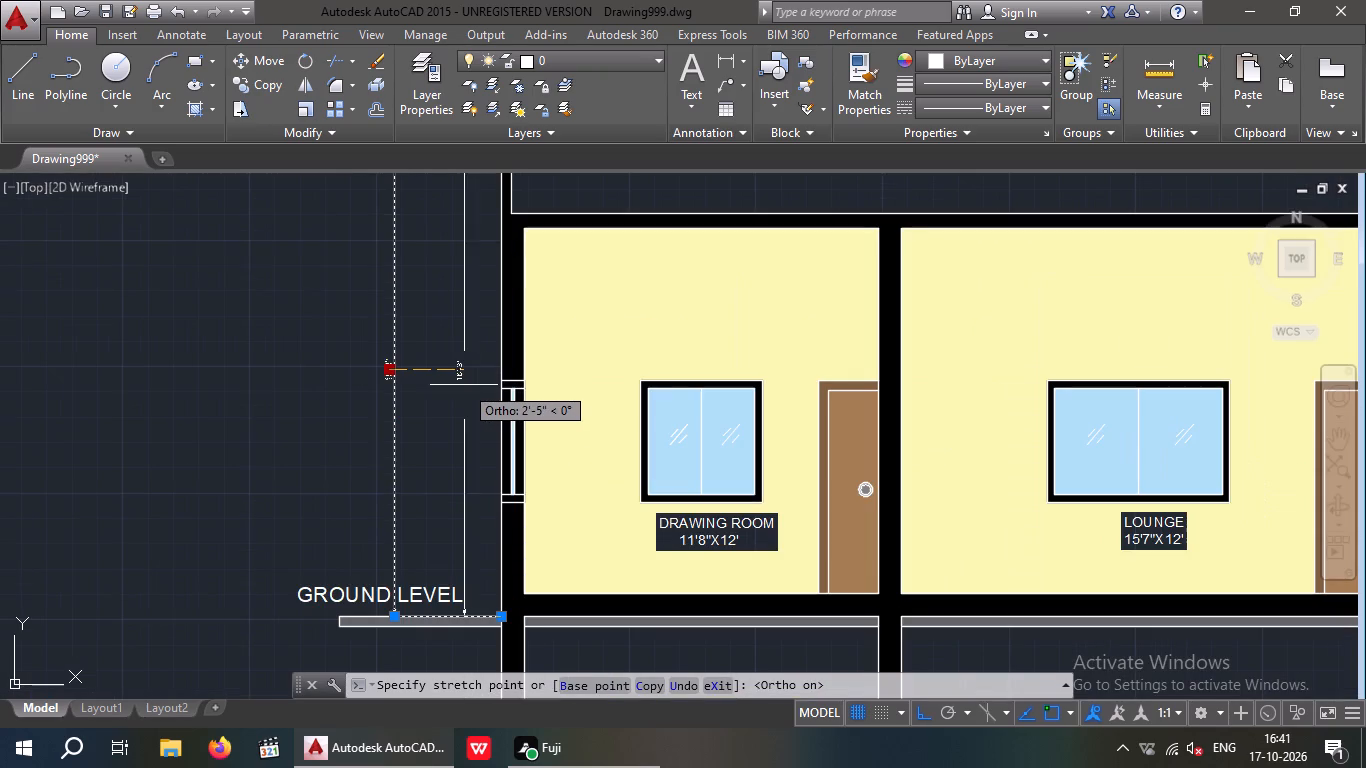
{"action": "scroll", "coordinate": [466, 384], "scroll_direction": "up", "scroll_amount": 3}
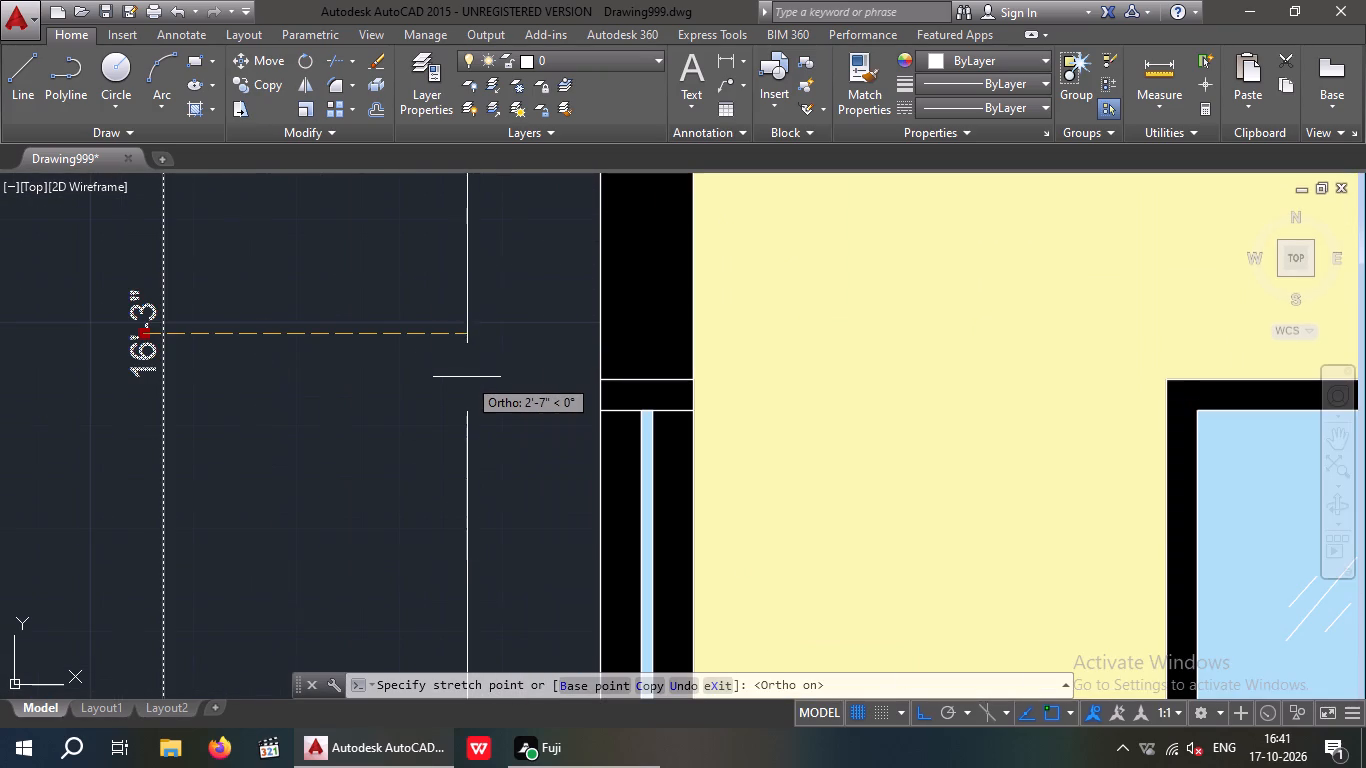
{"action": "left_click", "coordinate": [470, 375]}
Place the moved 16'-3" height dimension line near the X-X section's outer wall and set its text height to 9".
{"action": "double_click", "coordinate": [459, 358]}
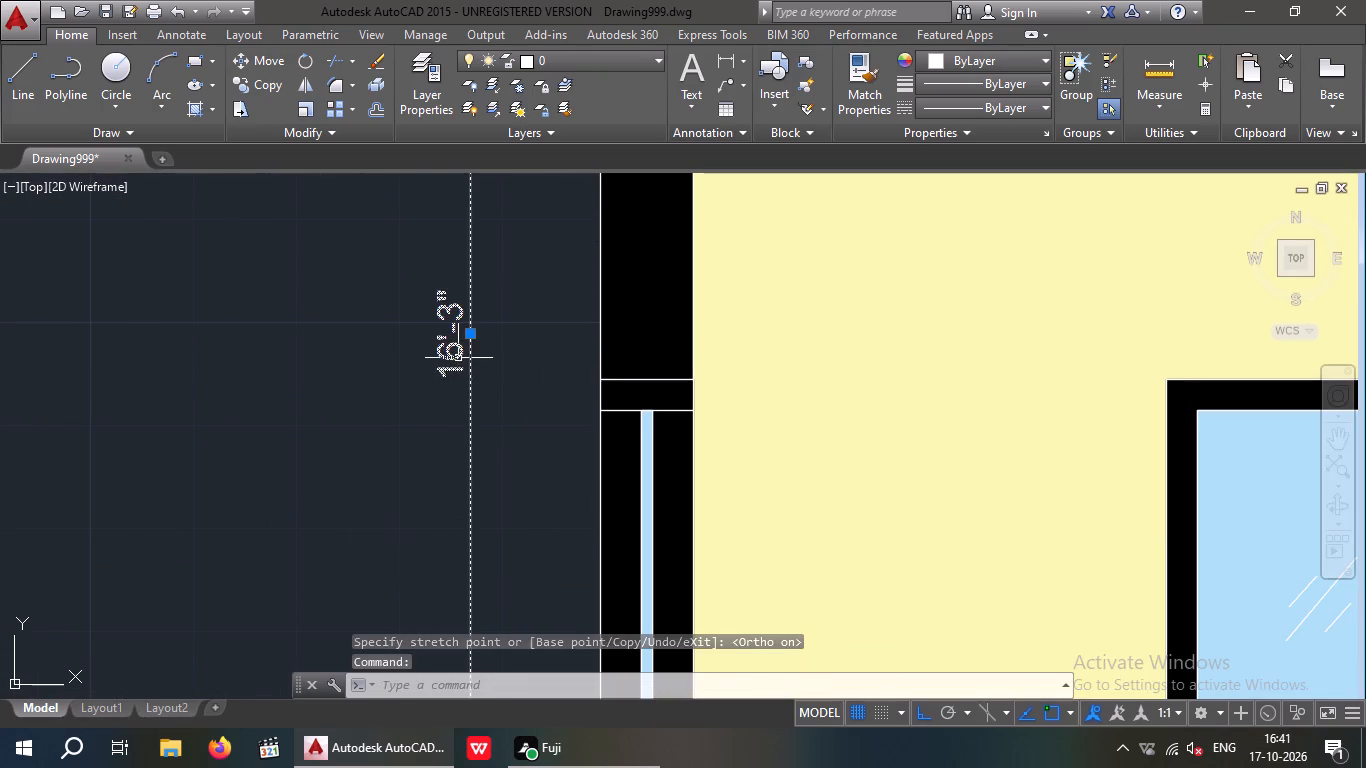
{"action": "left_click", "coordinate": [476, 353]}
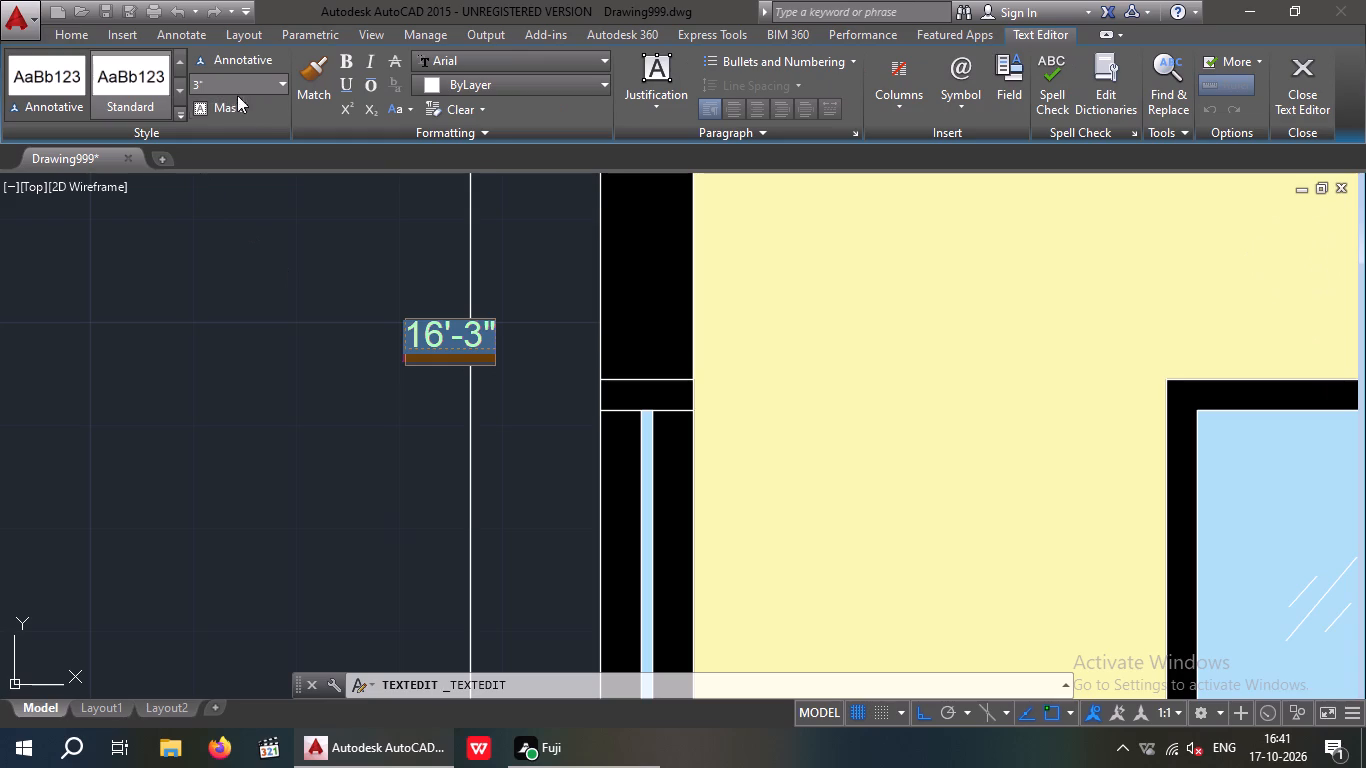
{"action": "left_click", "coordinate": [239, 87]}
{"action": "type", "text": "9\""}
{"action": "key", "text": "Return"}
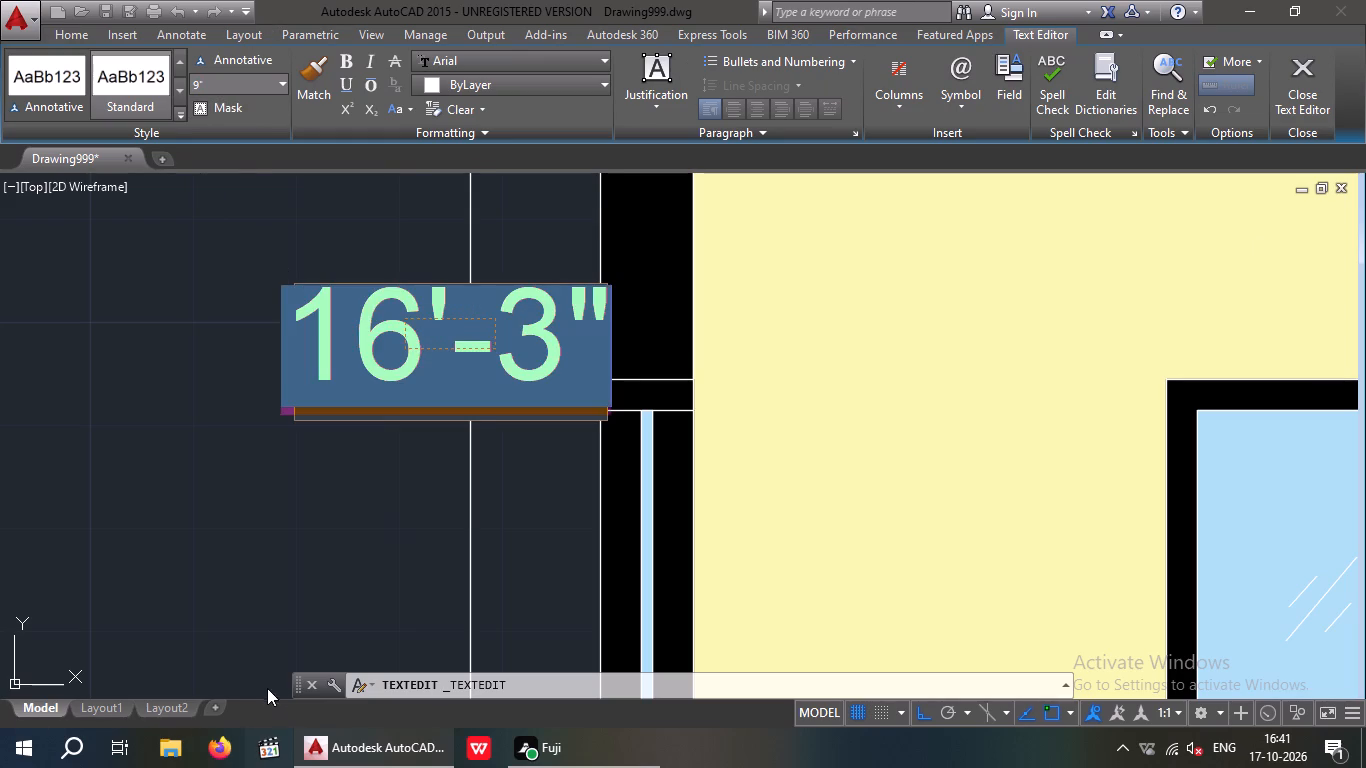
{"action": "left_click", "coordinate": [273, 599]}
Add a vertical linear dimension to the parapet beside ROOF LEVEL, from its top to the roof slab's top, with the line on its inner side.
{"action": "scroll", "coordinate": [278, 588], "scroll_direction": "down", "scroll_amount": 4}
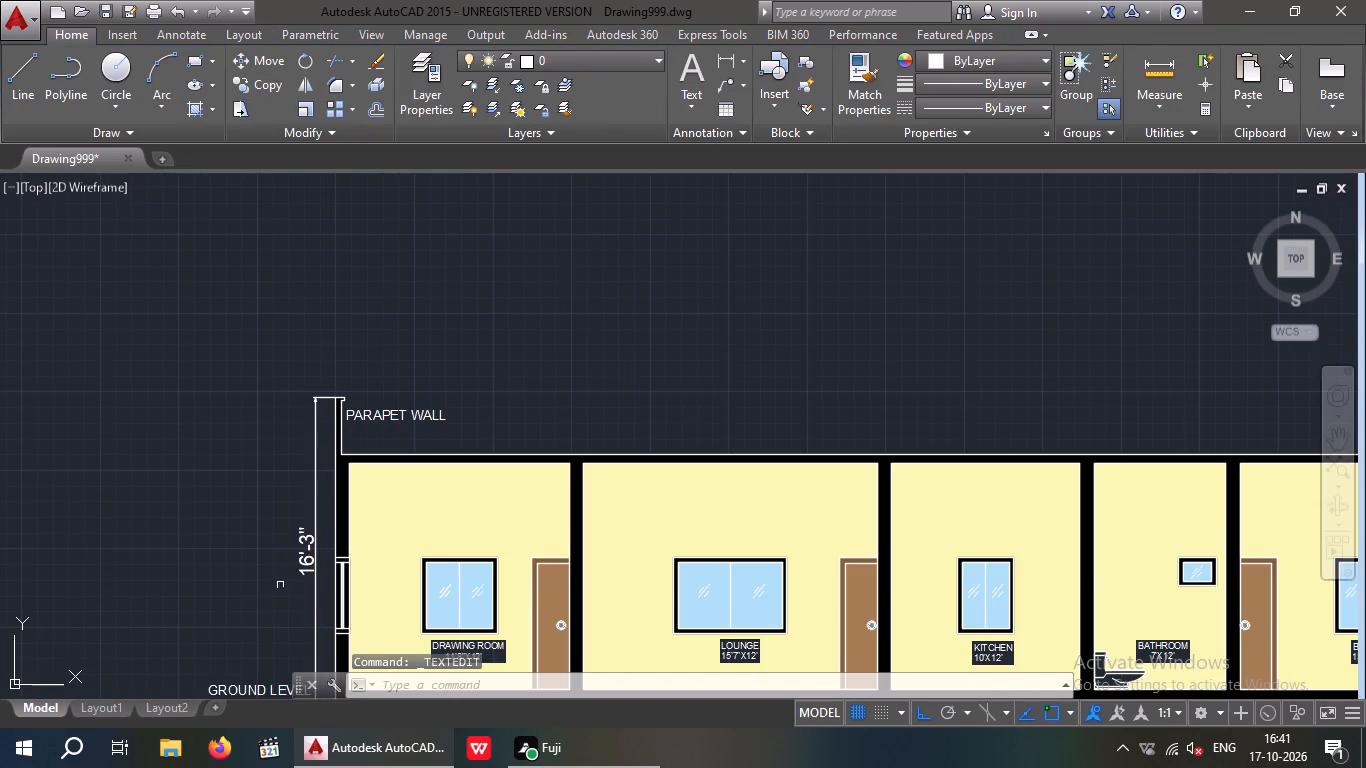
{"action": "middle_click_drag", "start_coordinate": [512, 369], "coordinate": [216, 321]}
{"action": "scroll", "coordinate": [468, 349], "scroll_direction": "down", "scroll_amount": 2}
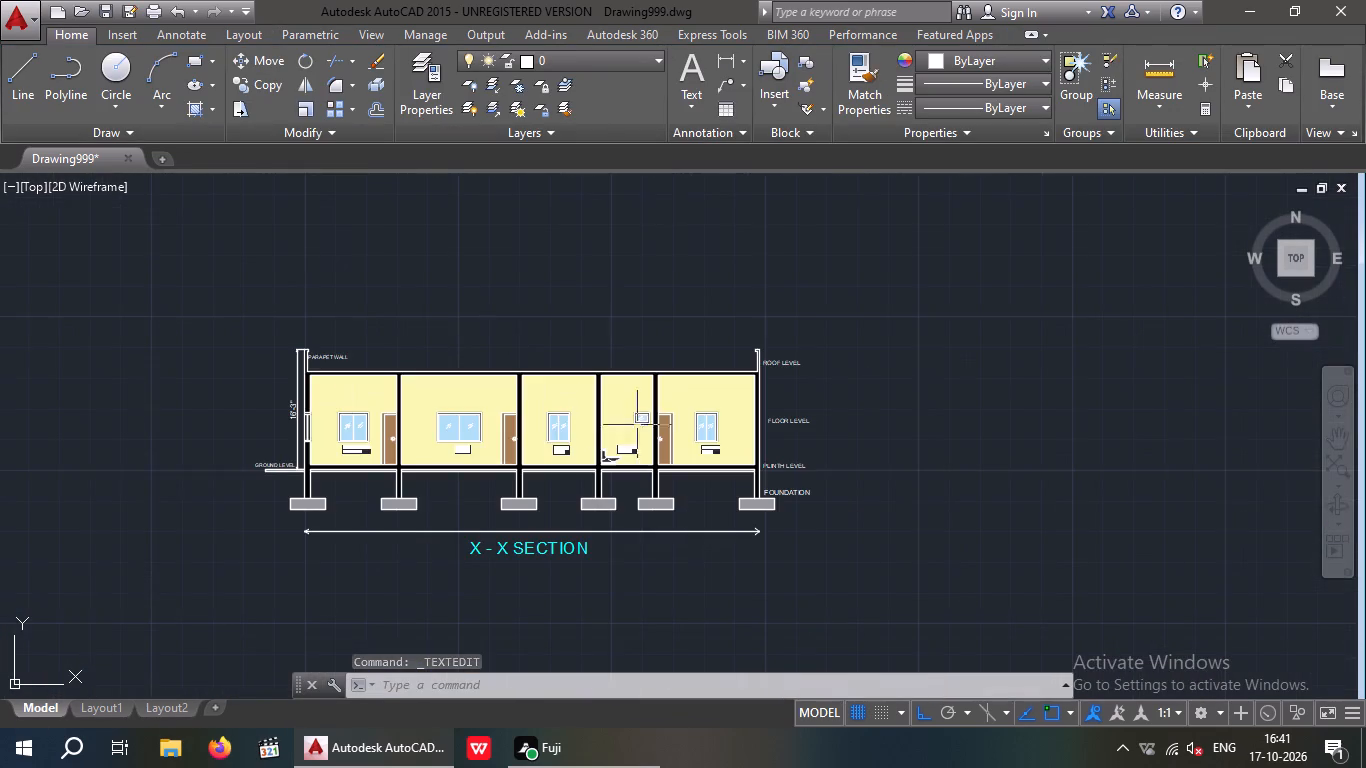
{"action": "scroll", "coordinate": [412, 504], "scroll_direction": "up", "scroll_amount": 3}
{"action": "scroll", "coordinate": [478, 446], "scroll_direction": "down", "scroll_amount": 1}
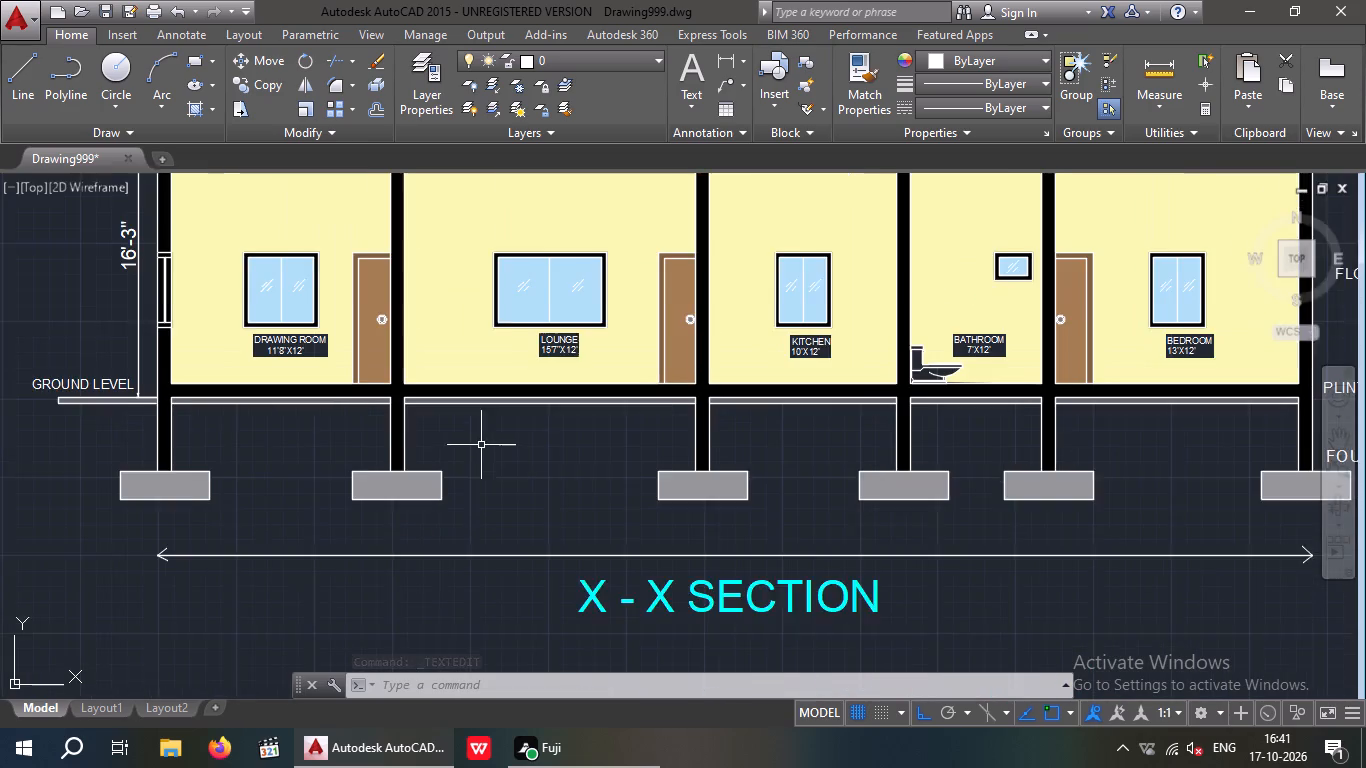
{"action": "middle_click_drag", "start_coordinate": [481, 445], "coordinate": [404, 484]}
{"action": "middle_click_drag", "start_coordinate": [552, 480], "coordinate": [404, 508]}
{"action": "scroll", "coordinate": [411, 506], "scroll_direction": "down", "scroll_amount": 1}
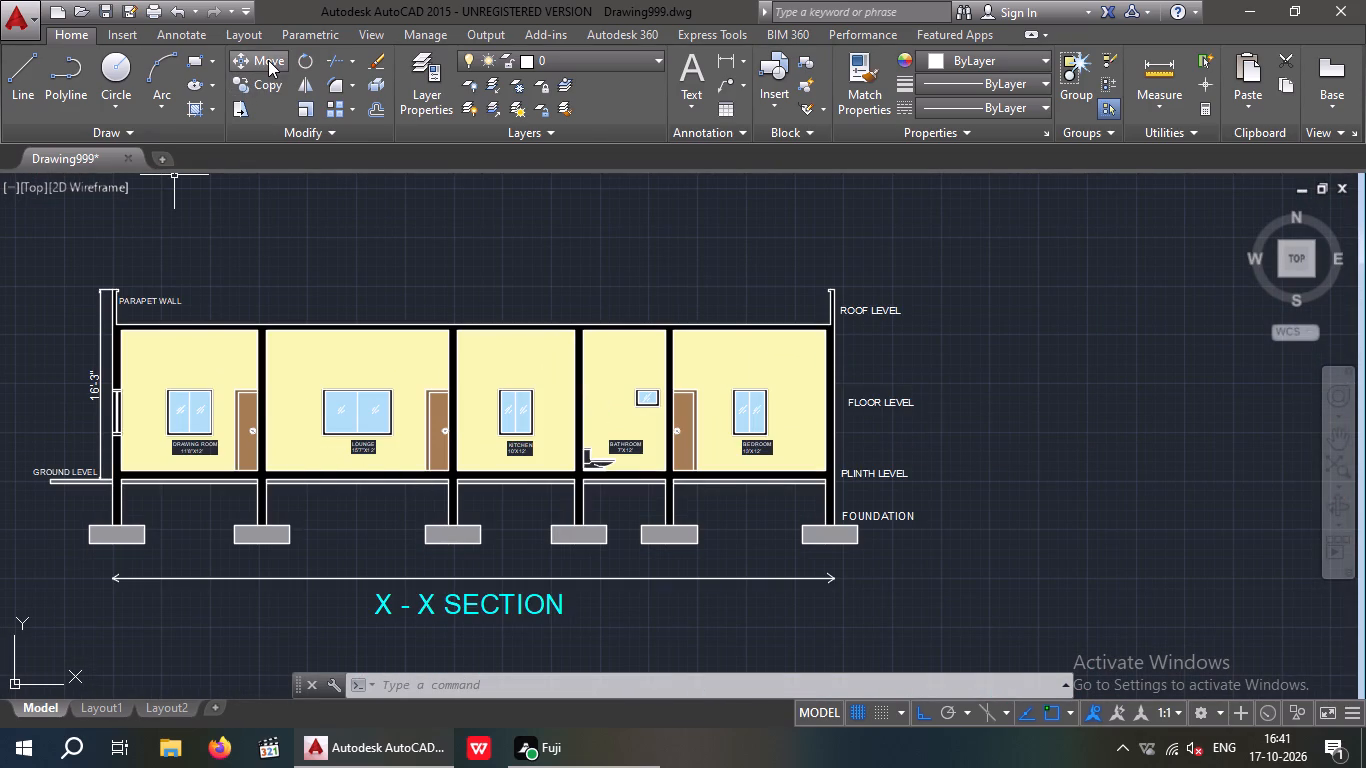
{"action": "left_click", "coordinate": [727, 64]}
{"action": "scroll", "coordinate": [845, 303], "scroll_direction": "up", "scroll_amount": 1}
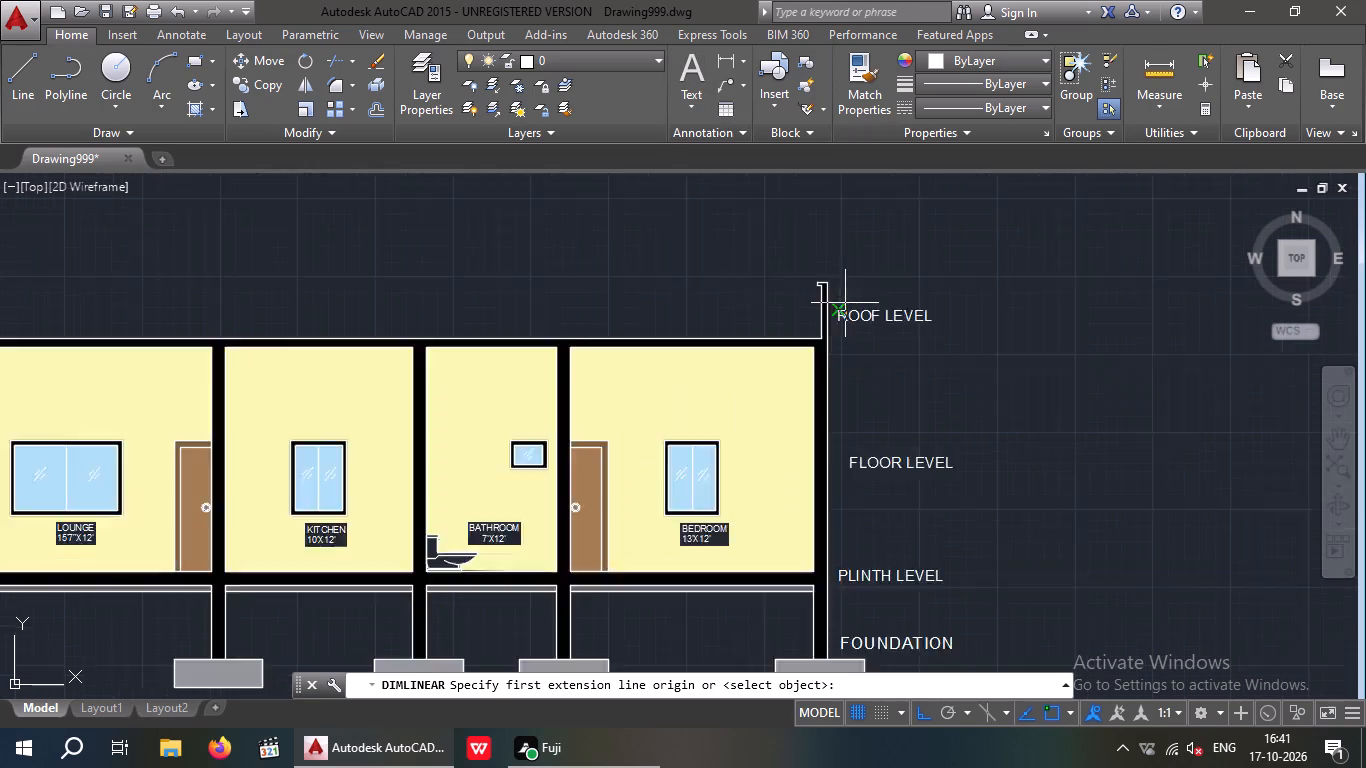
{"action": "scroll", "coordinate": [845, 303], "scroll_direction": "up", "scroll_amount": 5}
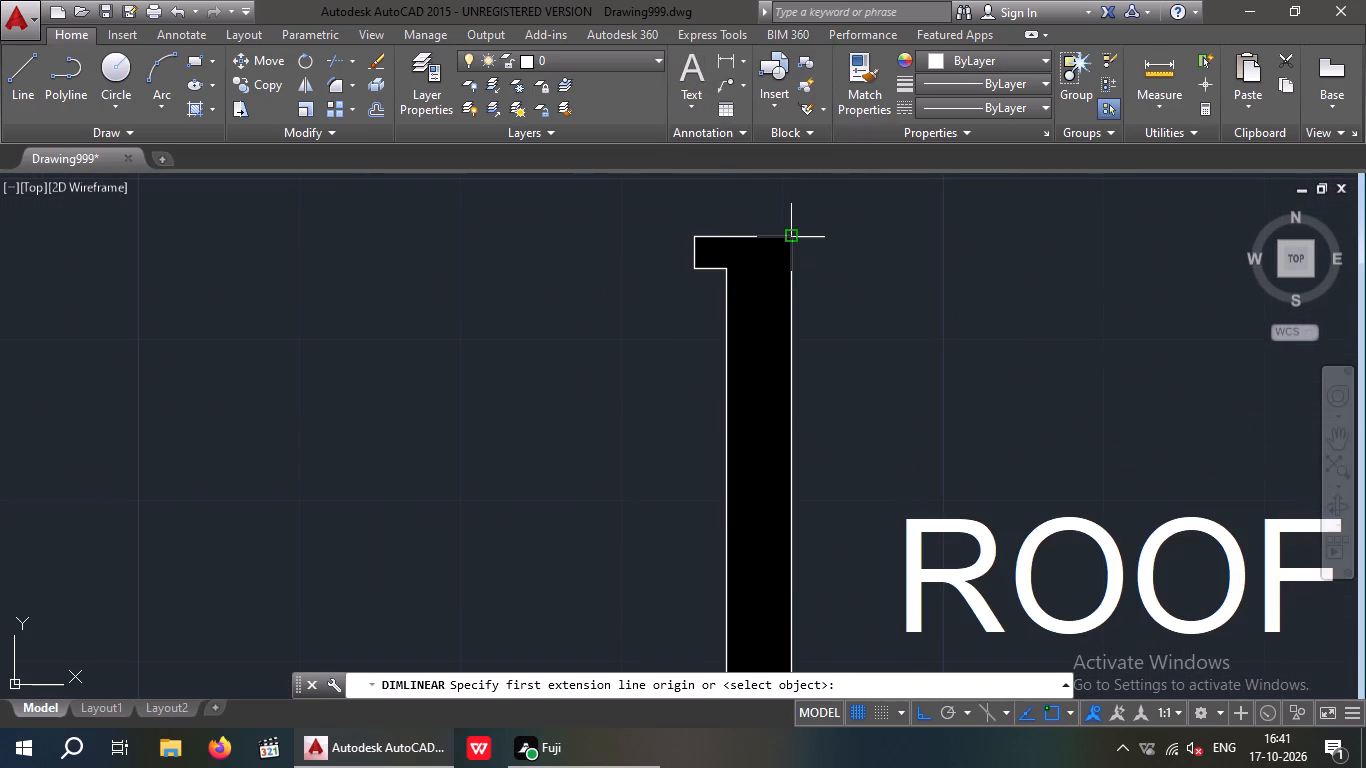
{"action": "left_click", "coordinate": [794, 238]}
{"action": "scroll", "coordinate": [793, 309], "scroll_direction": "down", "scroll_amount": 2}
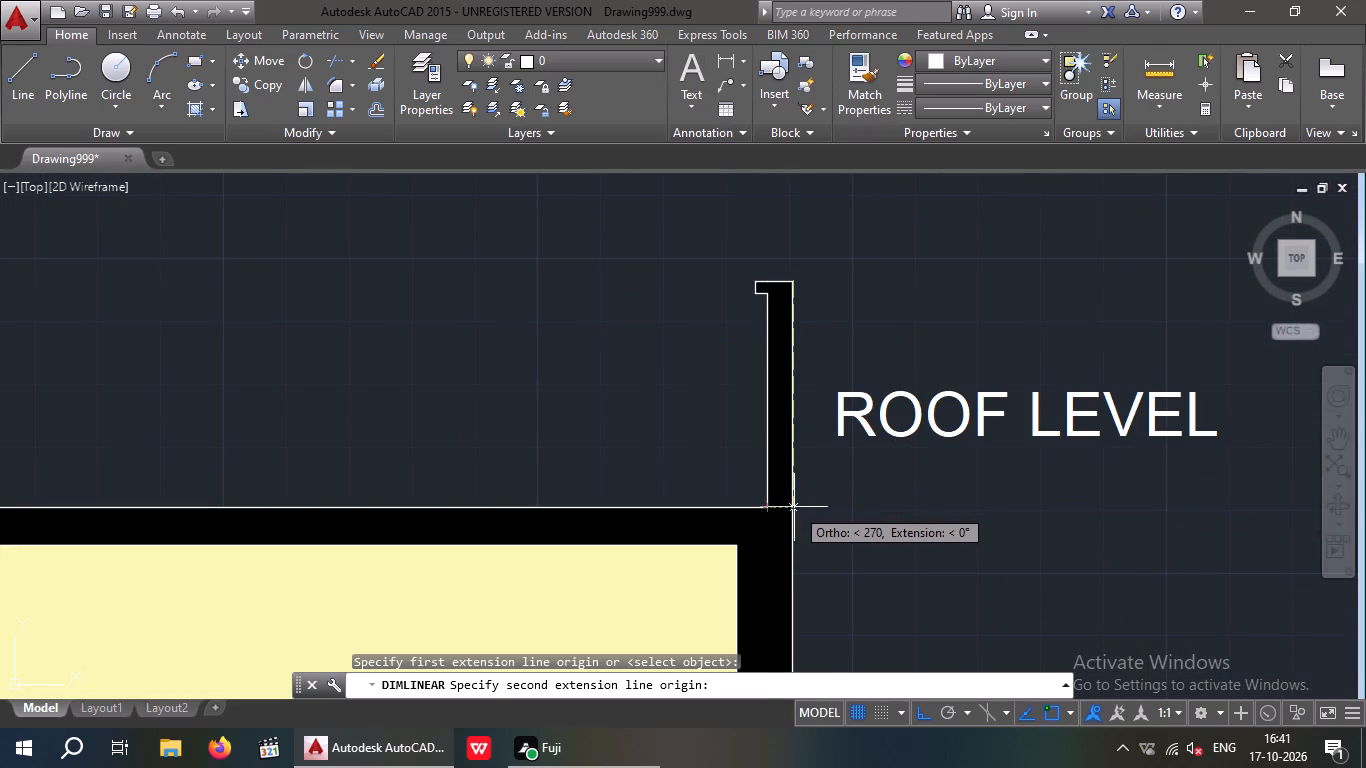
{"action": "left_click", "coordinate": [794, 507]}
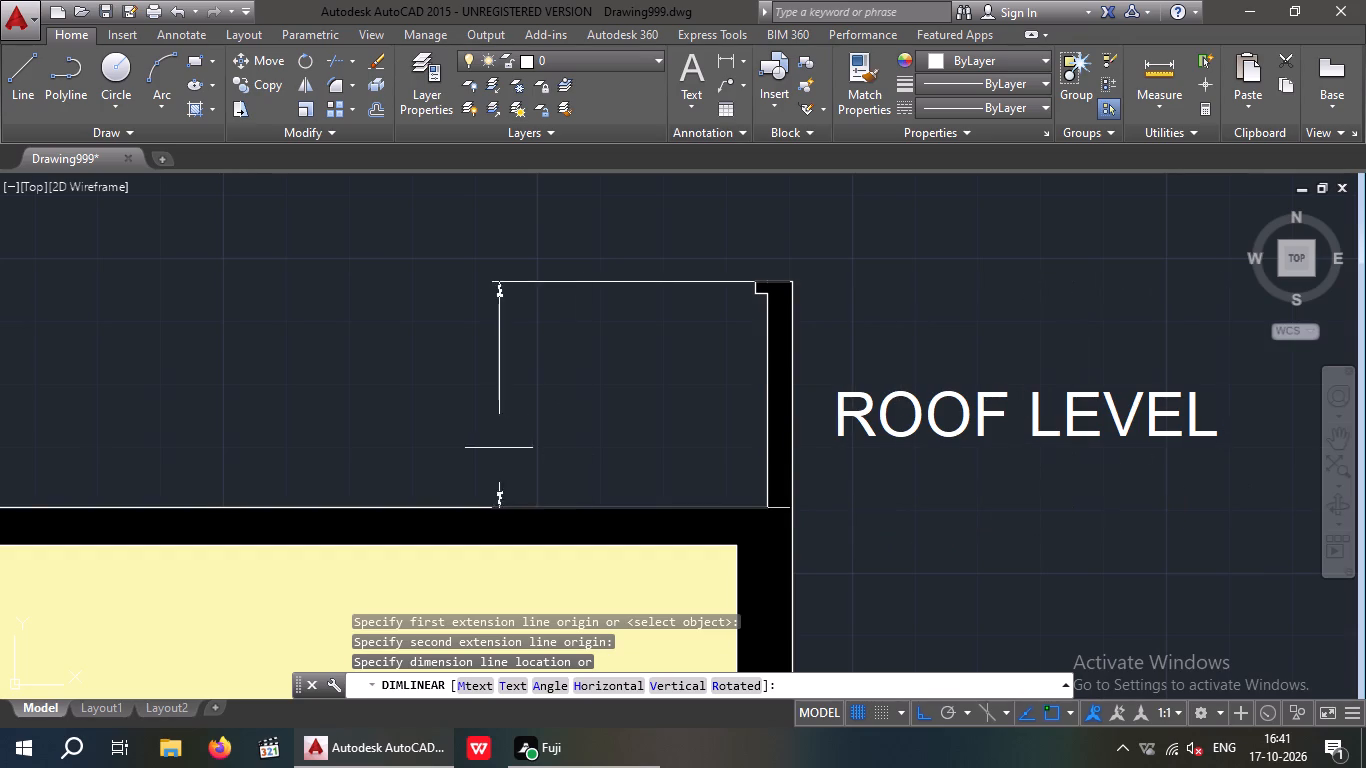
{"action": "left_click", "coordinate": [741, 429]}
Set the text height of the parapet dimension beside ROOF LEVEL to 8".
{"action": "double_click", "coordinate": [726, 399]}
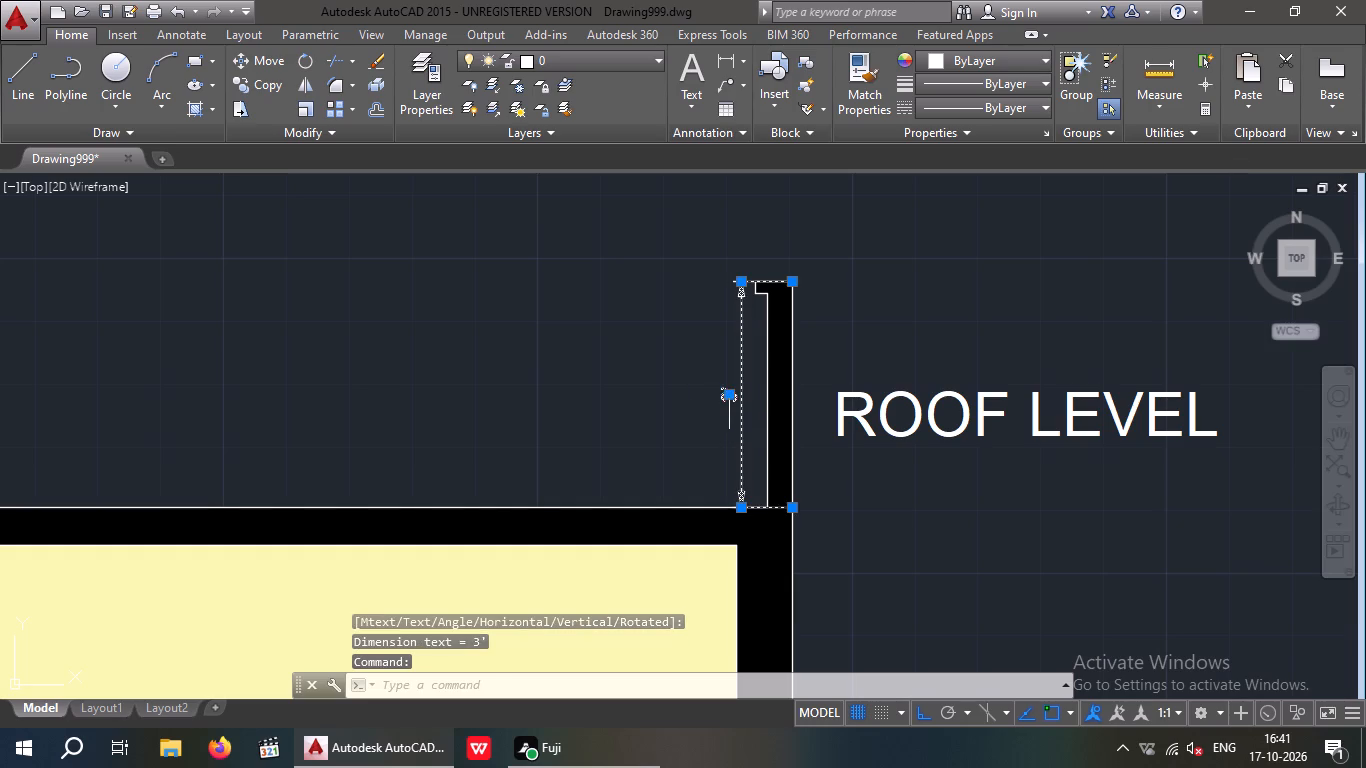
{"action": "left_click", "coordinate": [734, 404]}
{"action": "left_click", "coordinate": [243, 84]}
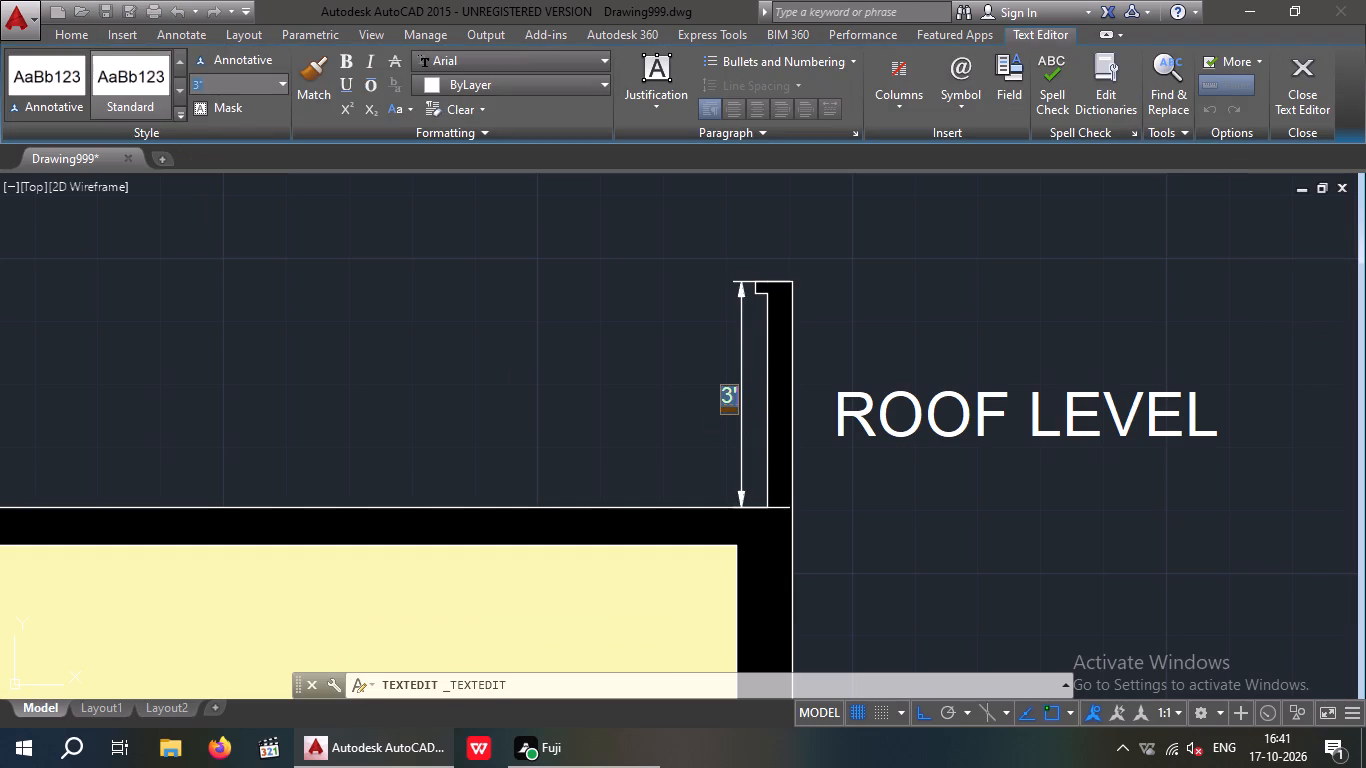
{"action": "type", "text": "8'"}
{"action": "key", "text": "Return"}
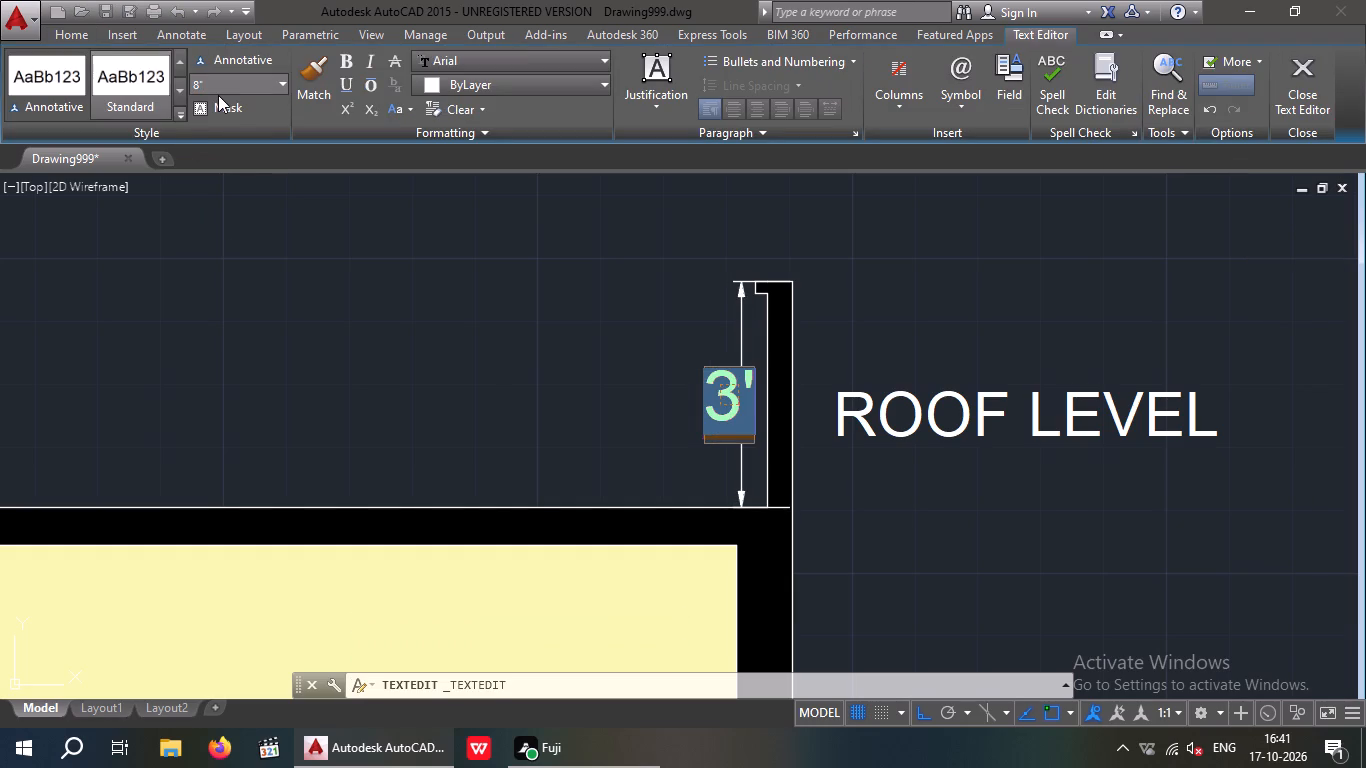
{"action": "left_click", "coordinate": [538, 366]}
Add a vertical linear dimension from the ground line's underside to the footing top at the drawing room's outer wall, aligned with the 16'-3" dimension.
{"action": "scroll", "coordinate": [542, 364], "scroll_direction": "down", "scroll_amount": 5}
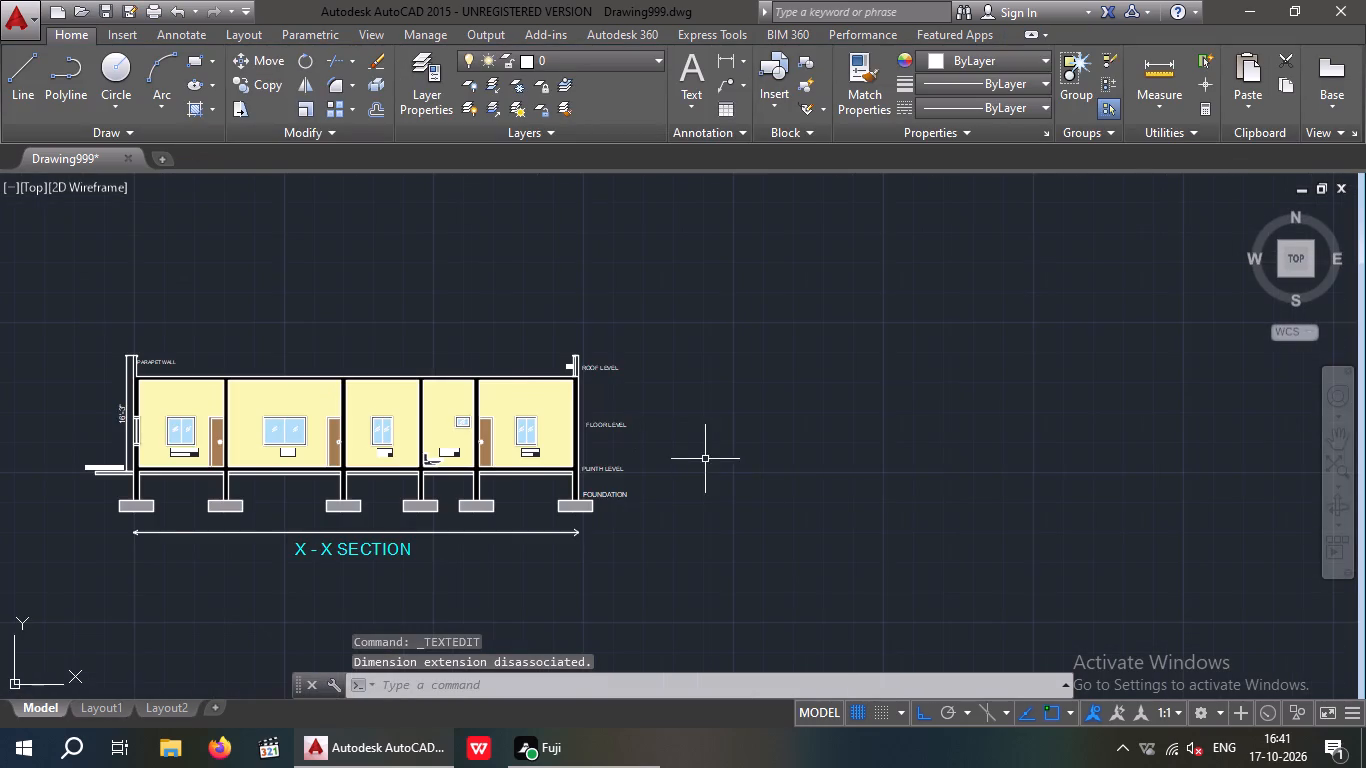
{"action": "middle_click_drag", "start_coordinate": [733, 477], "coordinate": [782, 488]}
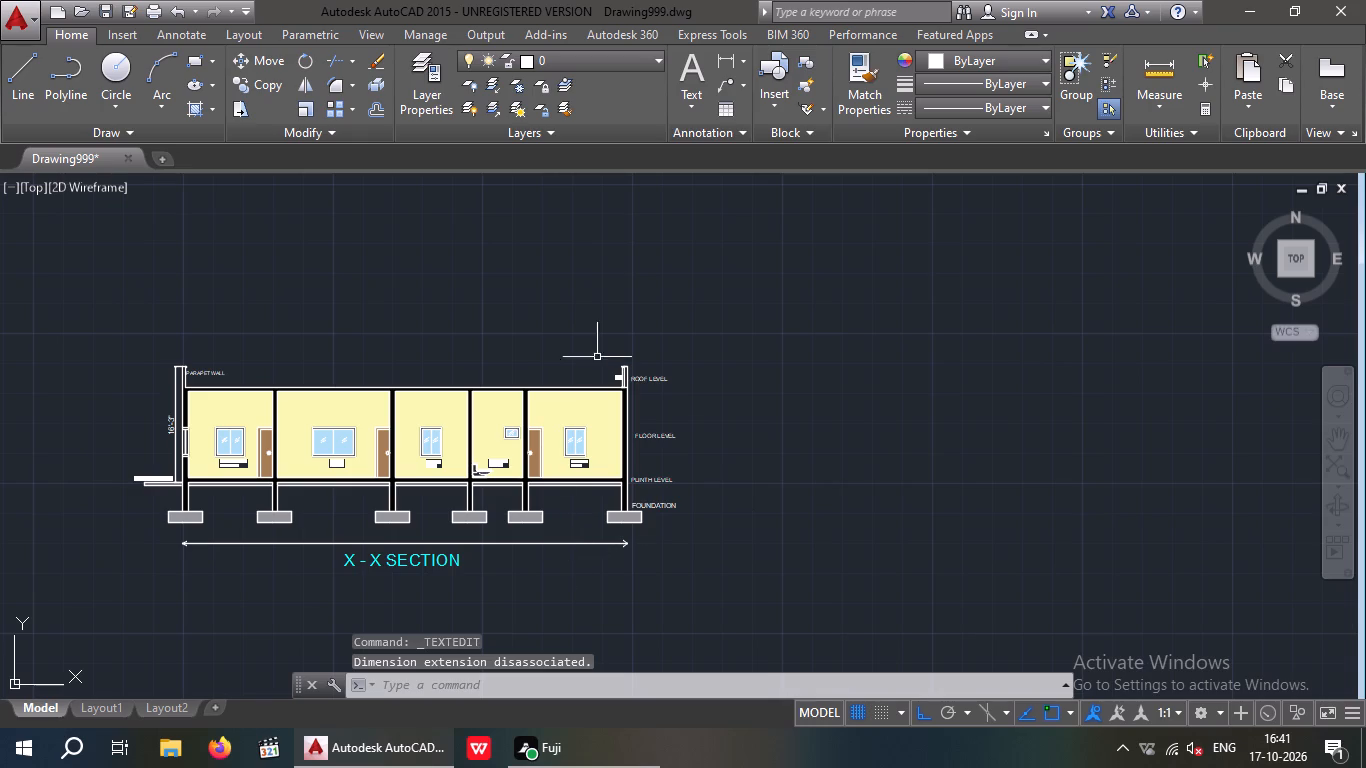
{"action": "left_click", "coordinate": [726, 59]}
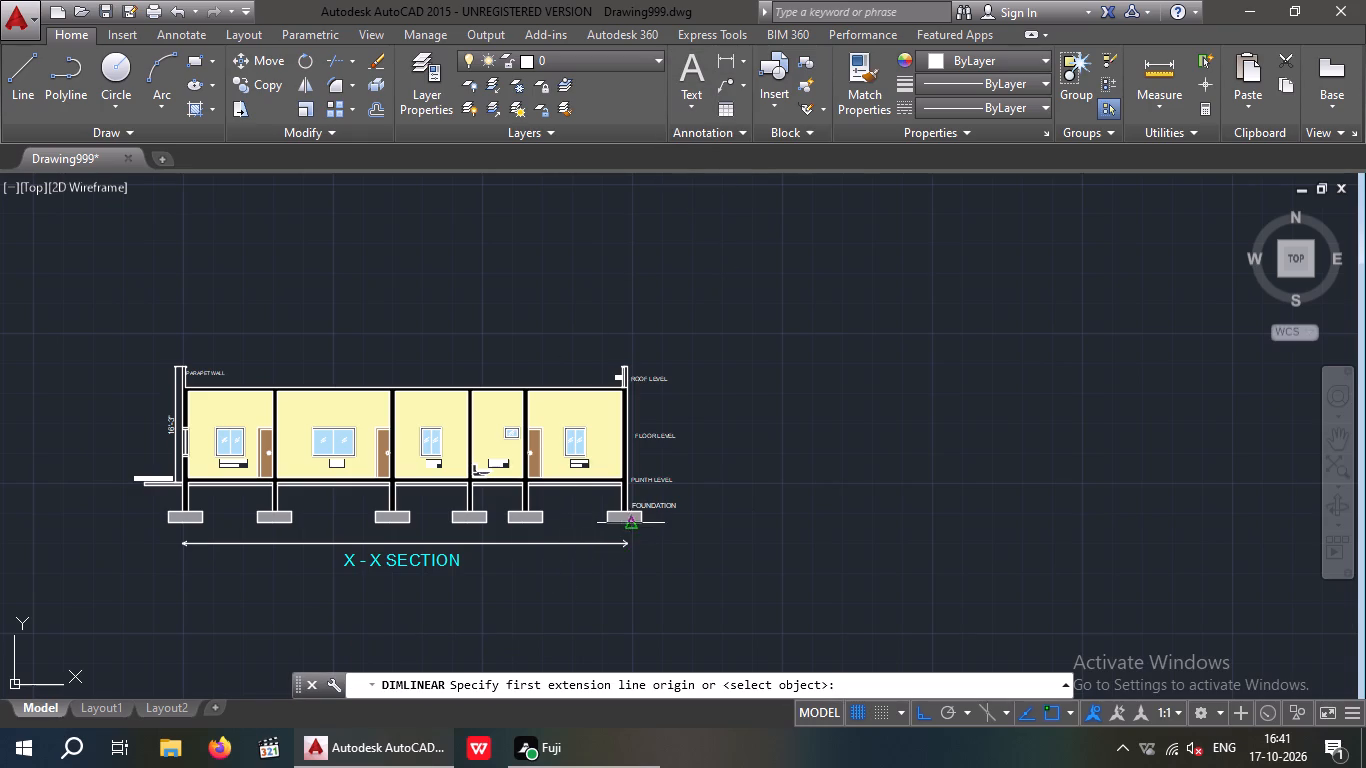
{"action": "scroll", "coordinate": [175, 491], "scroll_direction": "up", "scroll_amount": 4}
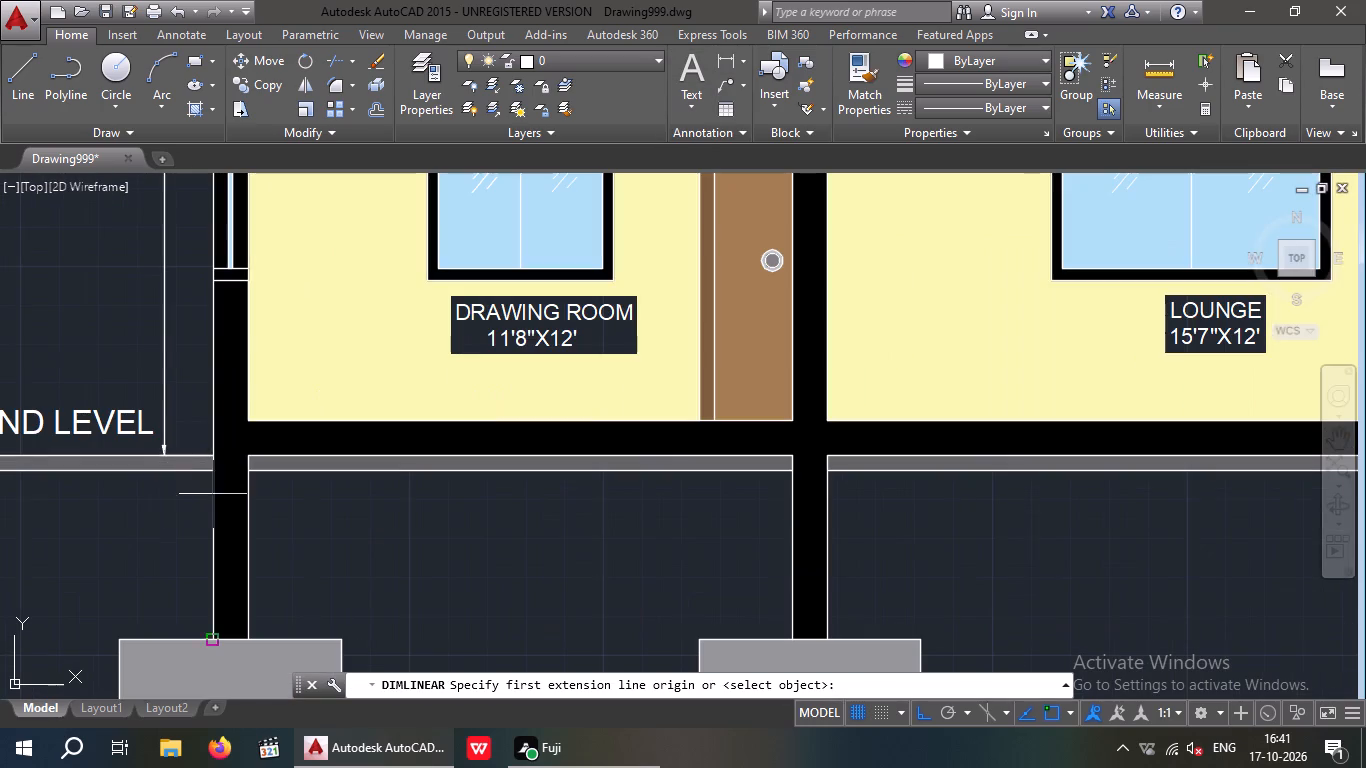
{"action": "left_click", "coordinate": [210, 470]}
{"action": "left_click", "coordinate": [215, 644]}
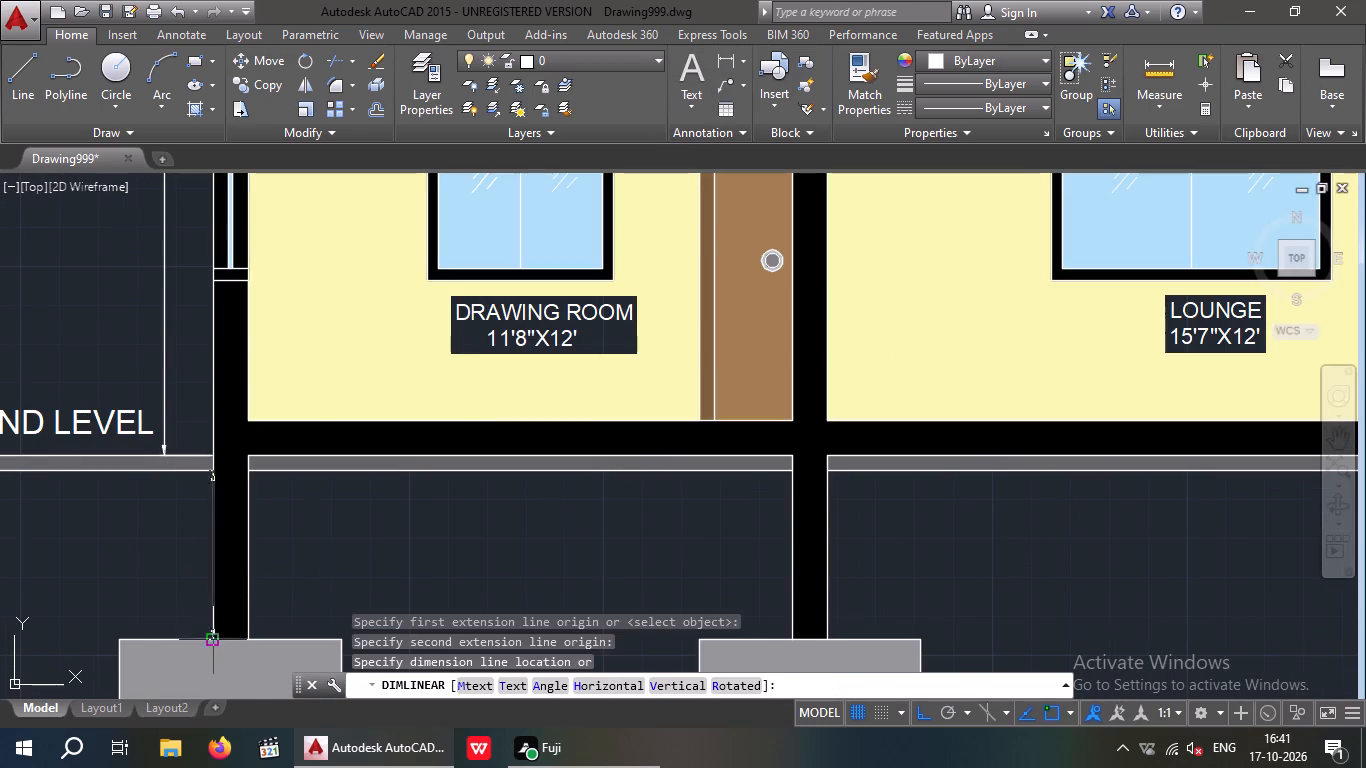
{"action": "left_click", "coordinate": [162, 611]}
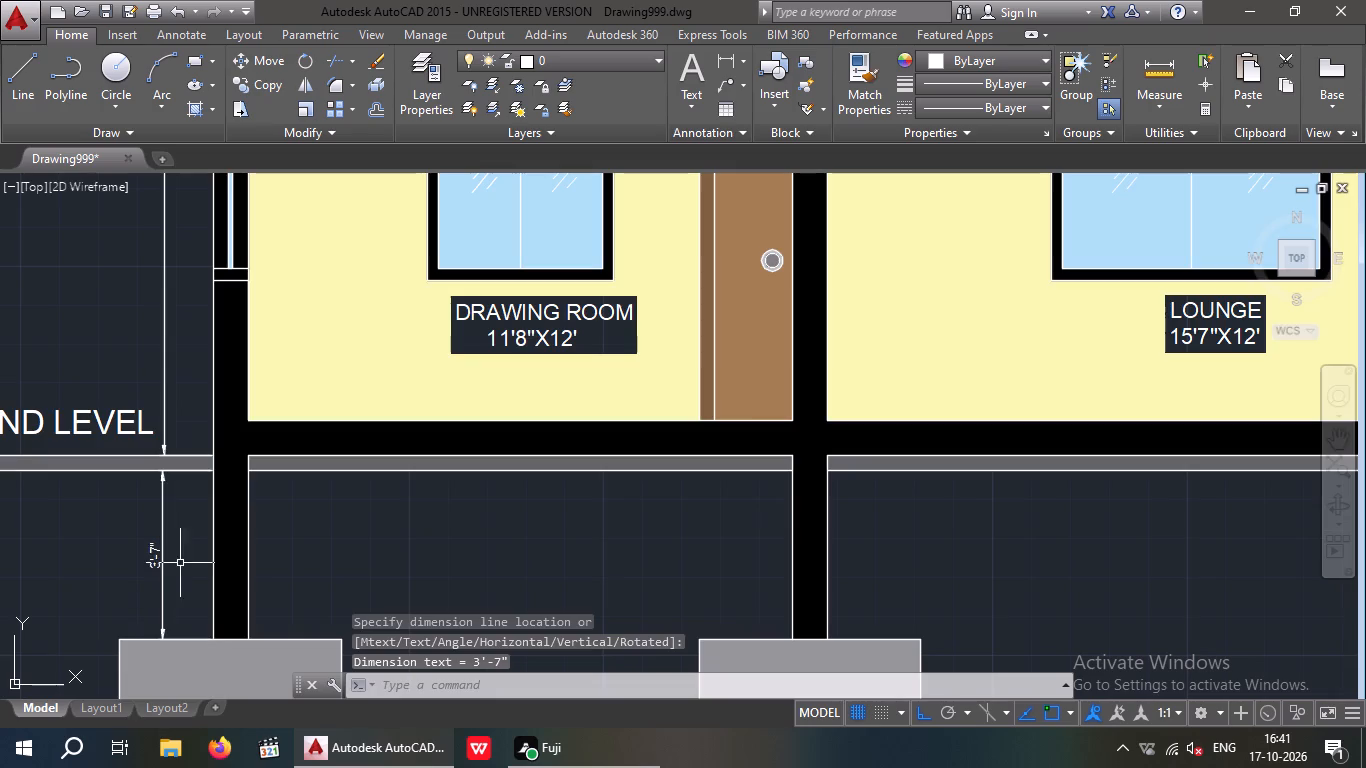
Set the text height of the dimension between the ground line and the footing to 9".
{"action": "scroll", "coordinate": [164, 561], "scroll_direction": "up", "scroll_amount": 4}
{"action": "key", "text": "Escape"}
{"action": "key", "text": "Escape"}
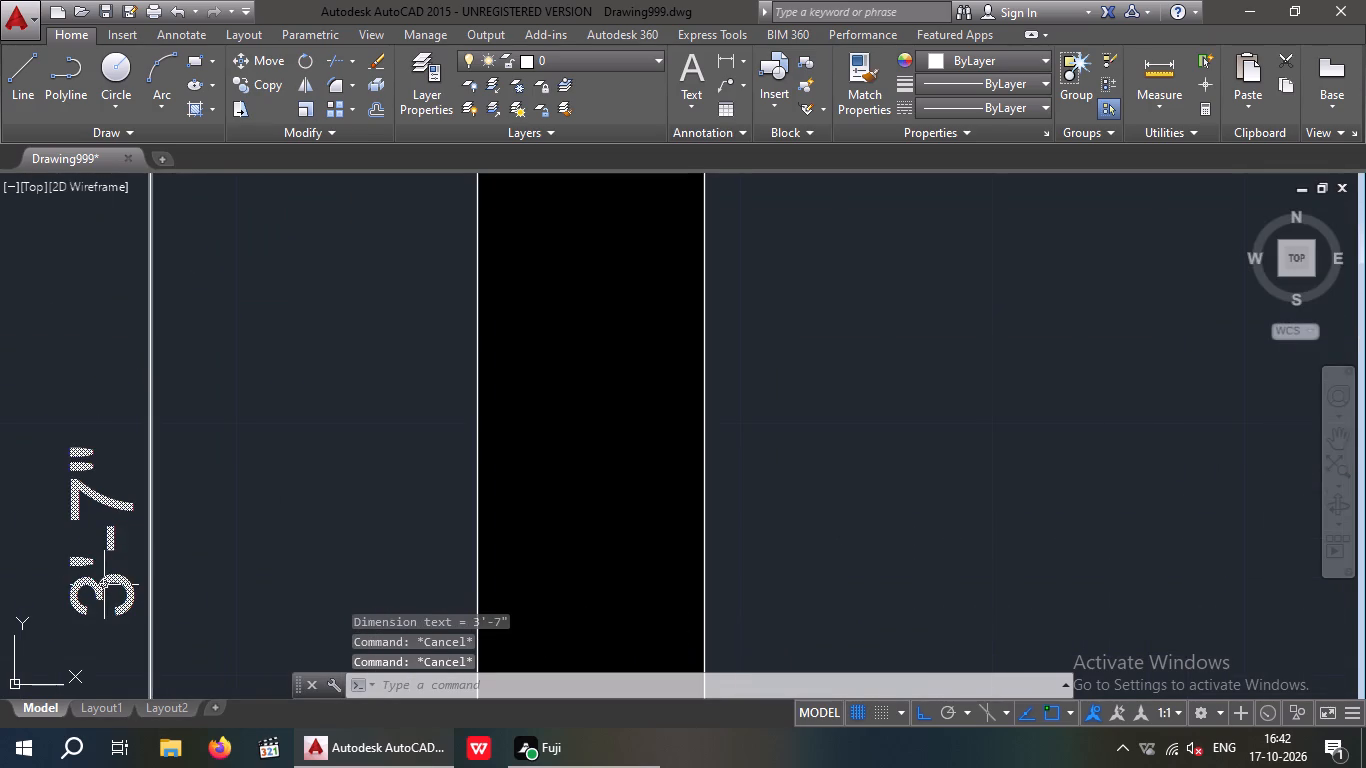
{"action": "double_click", "coordinate": [106, 582]}
{"action": "left_click", "coordinate": [162, 572]}
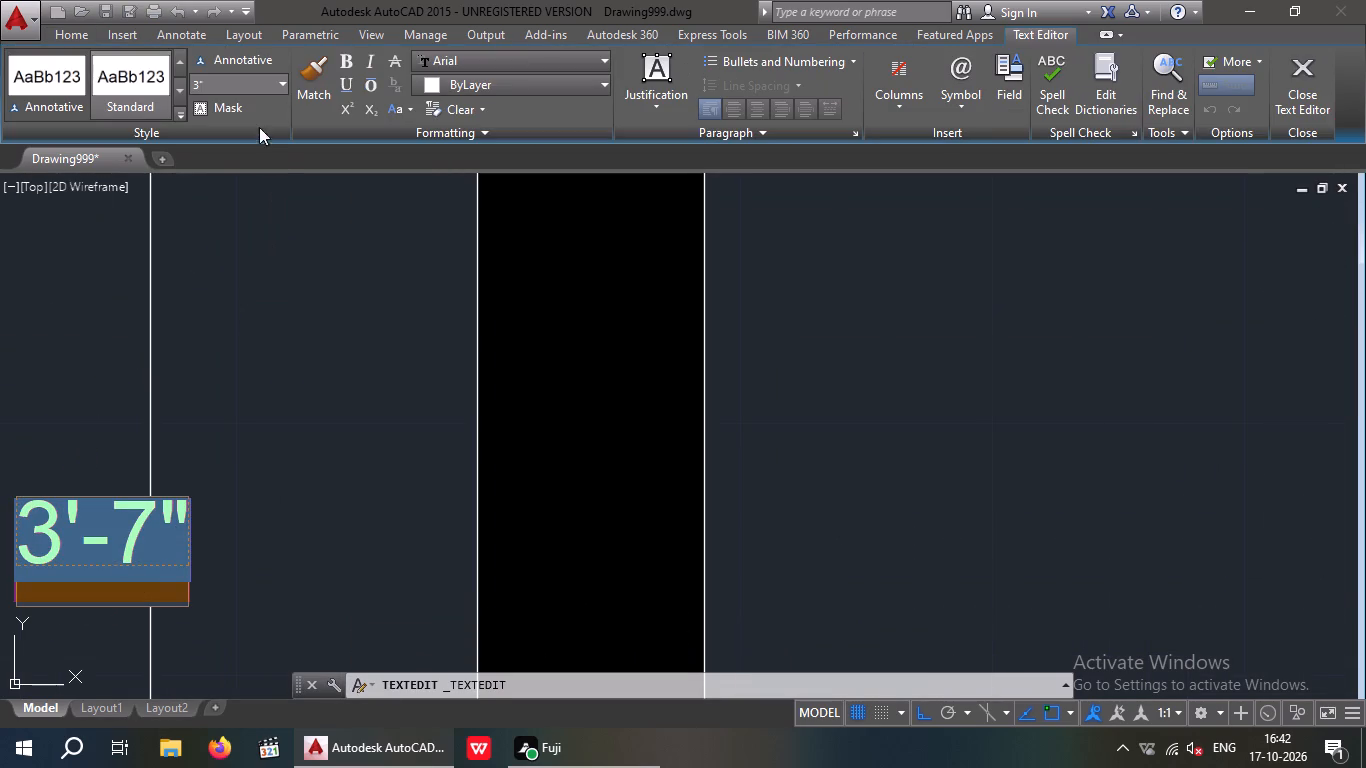
{"action": "left_click", "coordinate": [227, 89]}
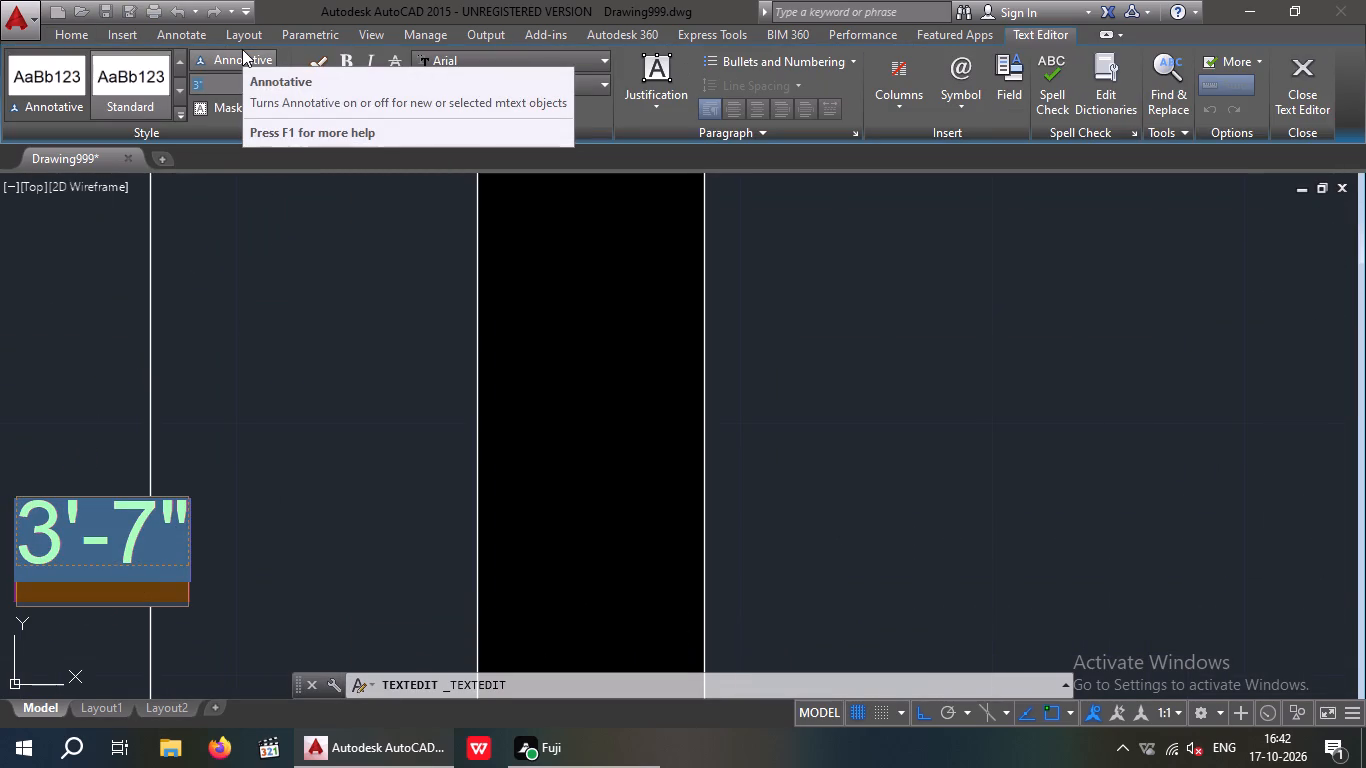
{"action": "key", "text": "9"}
{"action": "key", "text": "shift+quotedbl"}
{"action": "key", "text": "Return"}
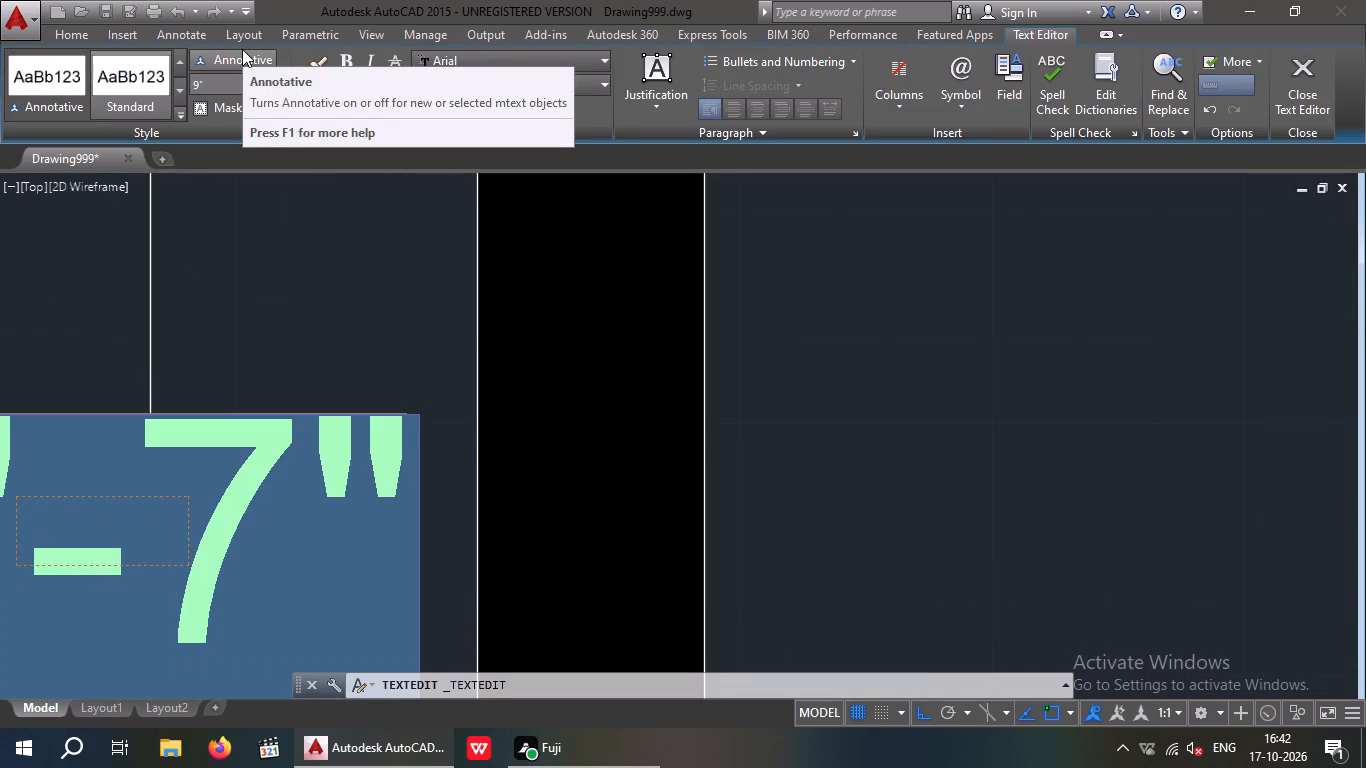
{"action": "left_click", "coordinate": [245, 270]}
Change the colour of the X-X section's three vertical dimensions, 16'-3", 3'-7" and 3', to cyan.
{"action": "scroll", "coordinate": [248, 270], "scroll_direction": "down", "scroll_amount": 6}
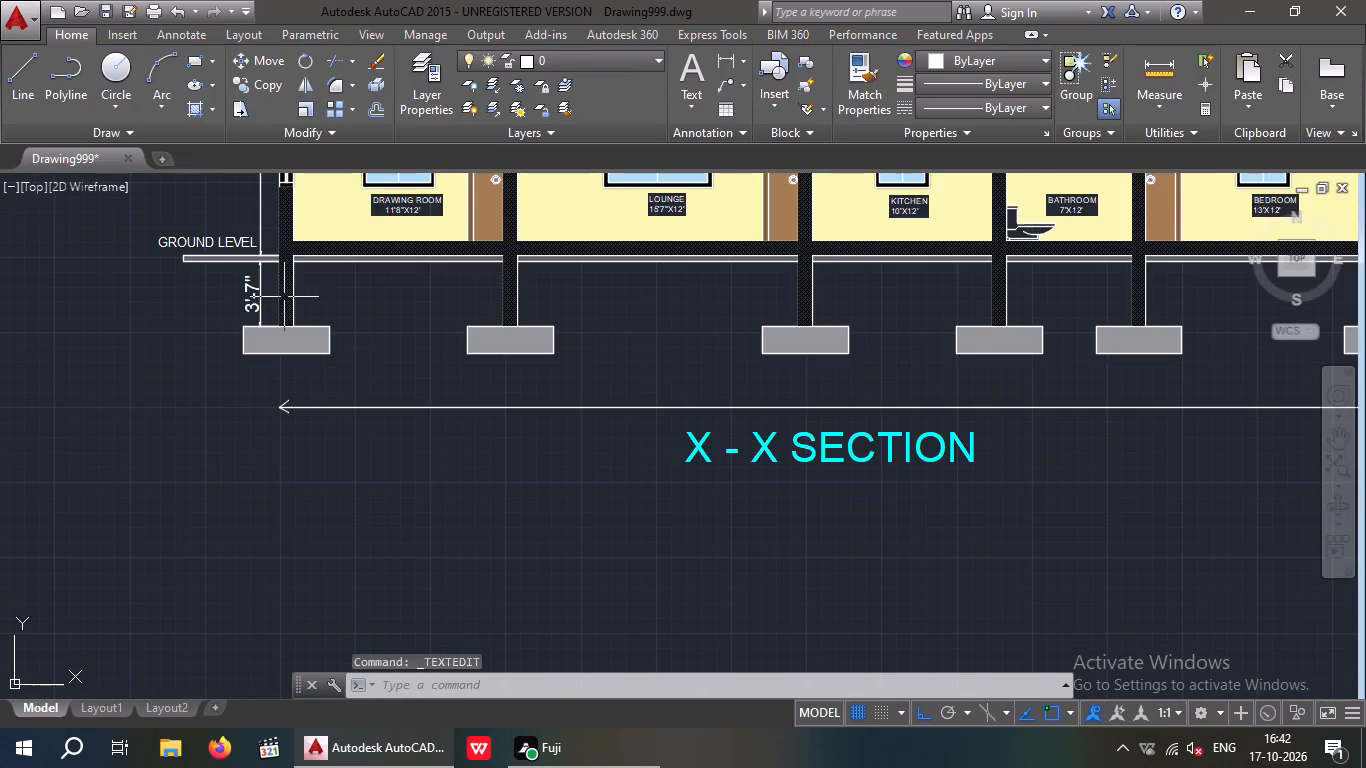
{"action": "middle_click_drag", "start_coordinate": [282, 306], "coordinate": [256, 367]}
{"action": "scroll", "coordinate": [367, 397], "scroll_direction": "down", "scroll_amount": 1}
{"action": "middle_click_drag", "start_coordinate": [342, 403], "coordinate": [326, 410]}
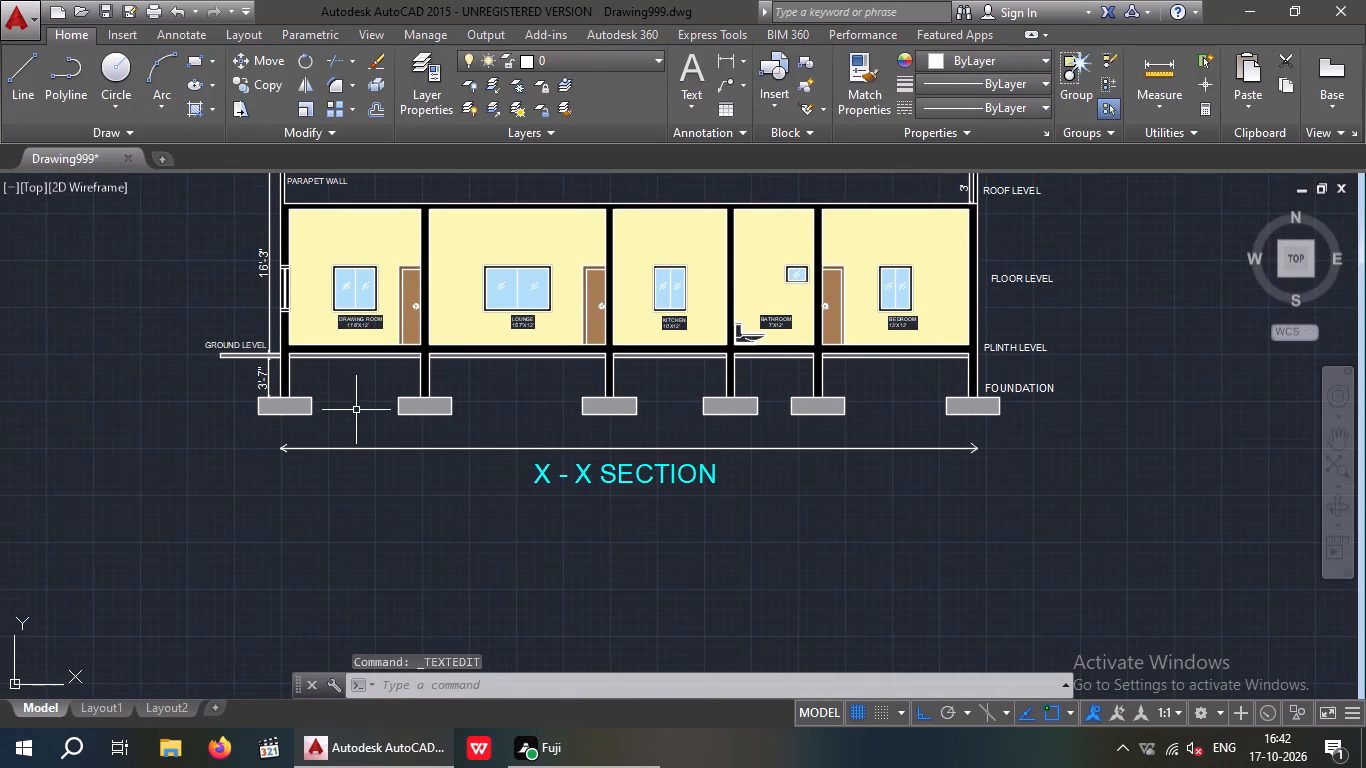
{"action": "middle_click_drag", "start_coordinate": [332, 410], "coordinate": [201, 456]}
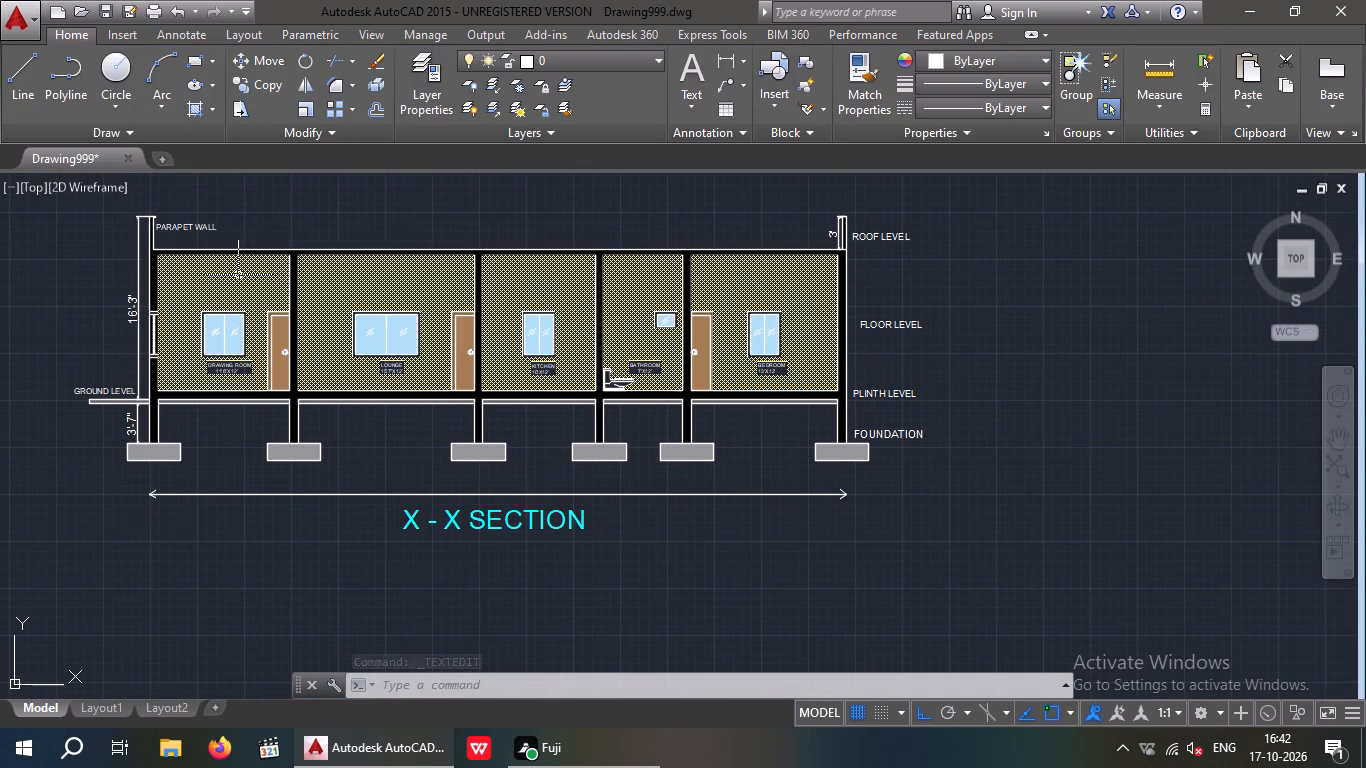
{"action": "scroll", "coordinate": [152, 272], "scroll_direction": "up", "scroll_amount": 2}
{"action": "left_click", "coordinate": [95, 342]}
{"action": "scroll", "coordinate": [82, 327], "scroll_direction": "down", "scroll_amount": 1}
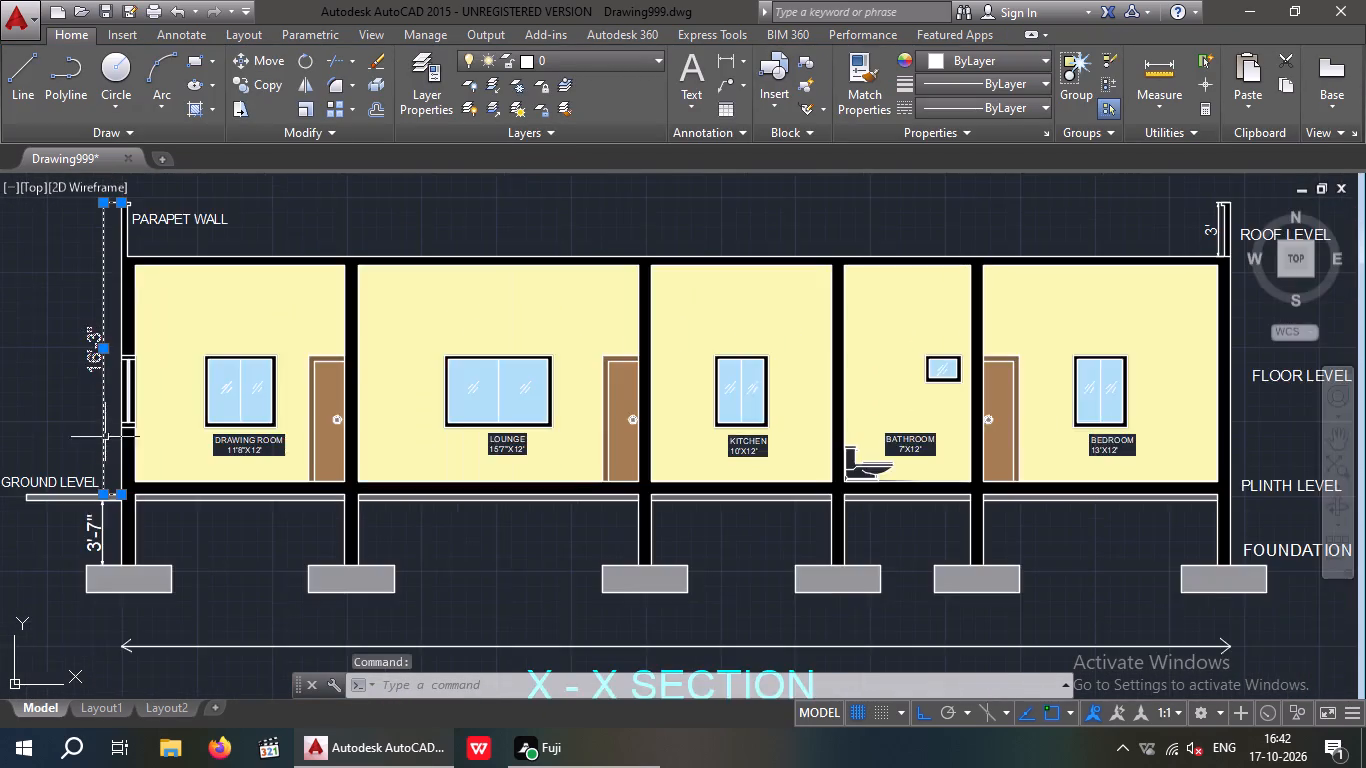
{"action": "left_click", "coordinate": [98, 535]}
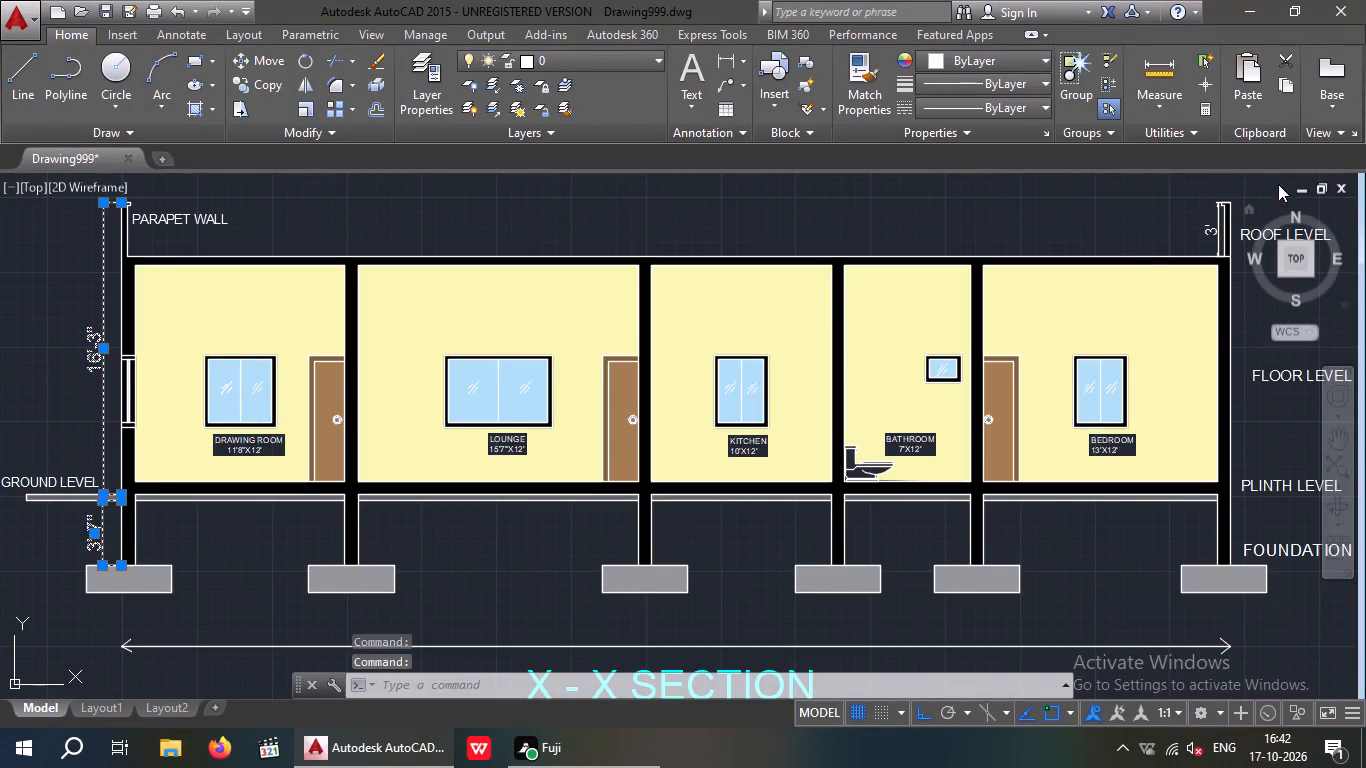
{"action": "scroll", "coordinate": [1211, 226], "scroll_direction": "up", "scroll_amount": 3}
{"action": "left_click_drag", "start_coordinate": [1198, 250], "coordinate": [1175, 257]}
{"action": "left_click", "coordinate": [981, 64]}
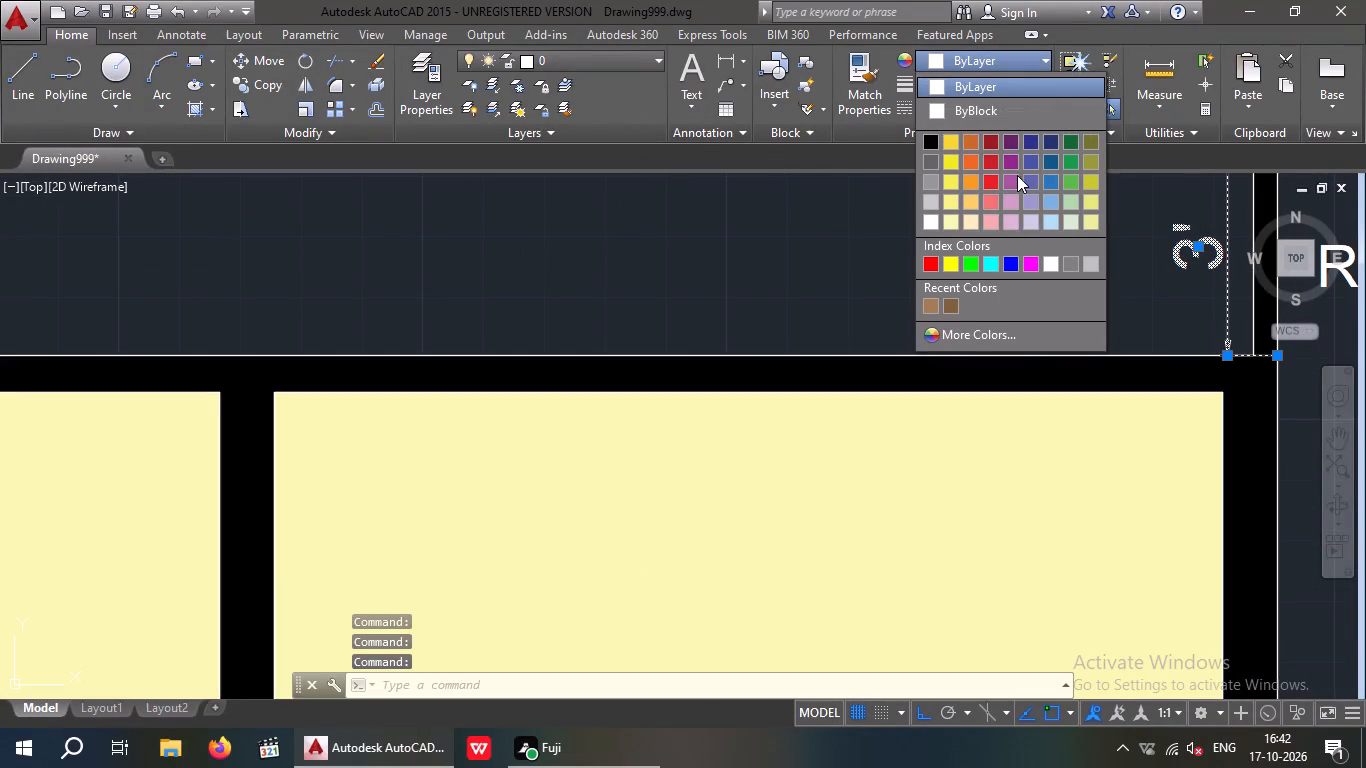
{"action": "left_click", "coordinate": [986, 266]}
{"action": "key", "text": "Escape"}
Examine the X-X section's dimensions from the parapets down to the footings.
{"action": "scroll", "coordinate": [770, 258], "scroll_direction": "down", "scroll_amount": 2}
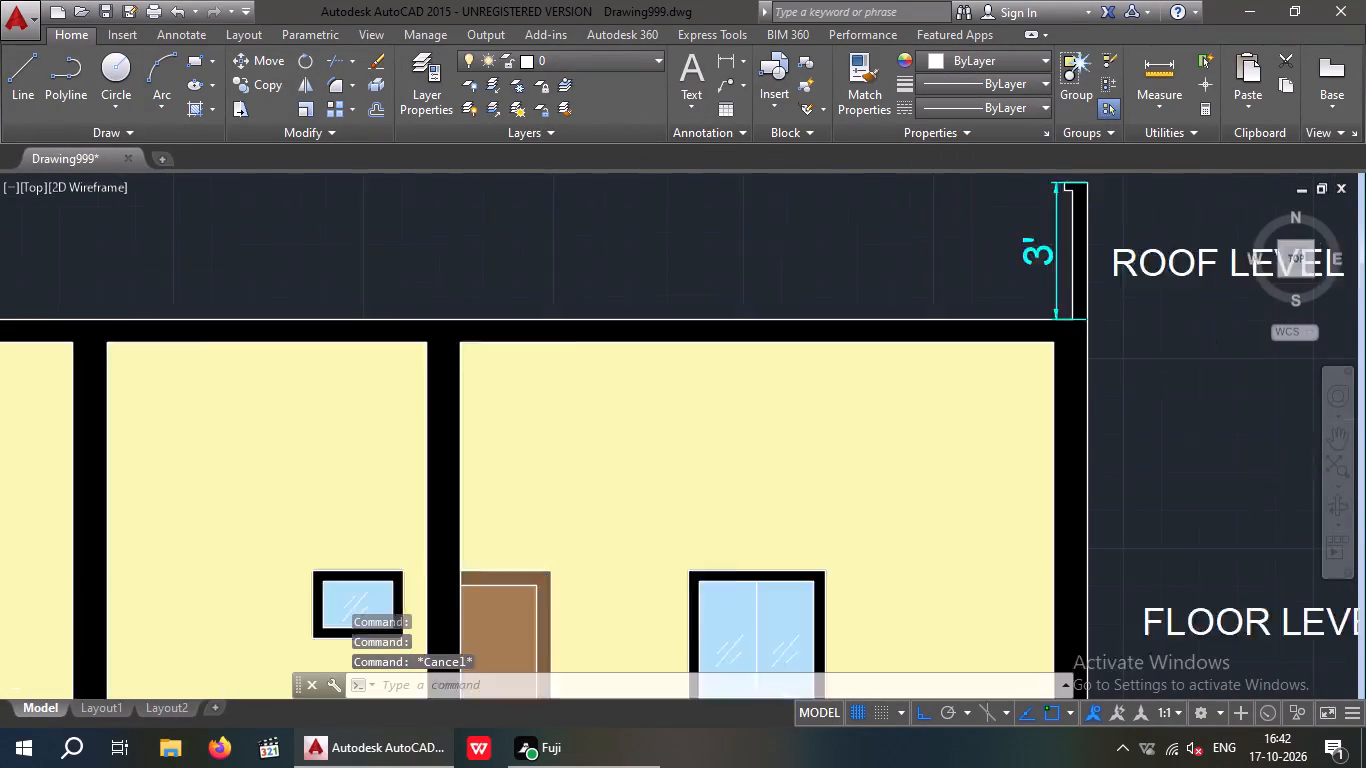
{"action": "middle_click", "coordinate": [908, 223]}
{"action": "middle_click_drag", "start_coordinate": [840, 234], "coordinate": [953, 214]}
{"action": "scroll", "coordinate": [942, 214], "scroll_direction": "down", "scroll_amount": 1}
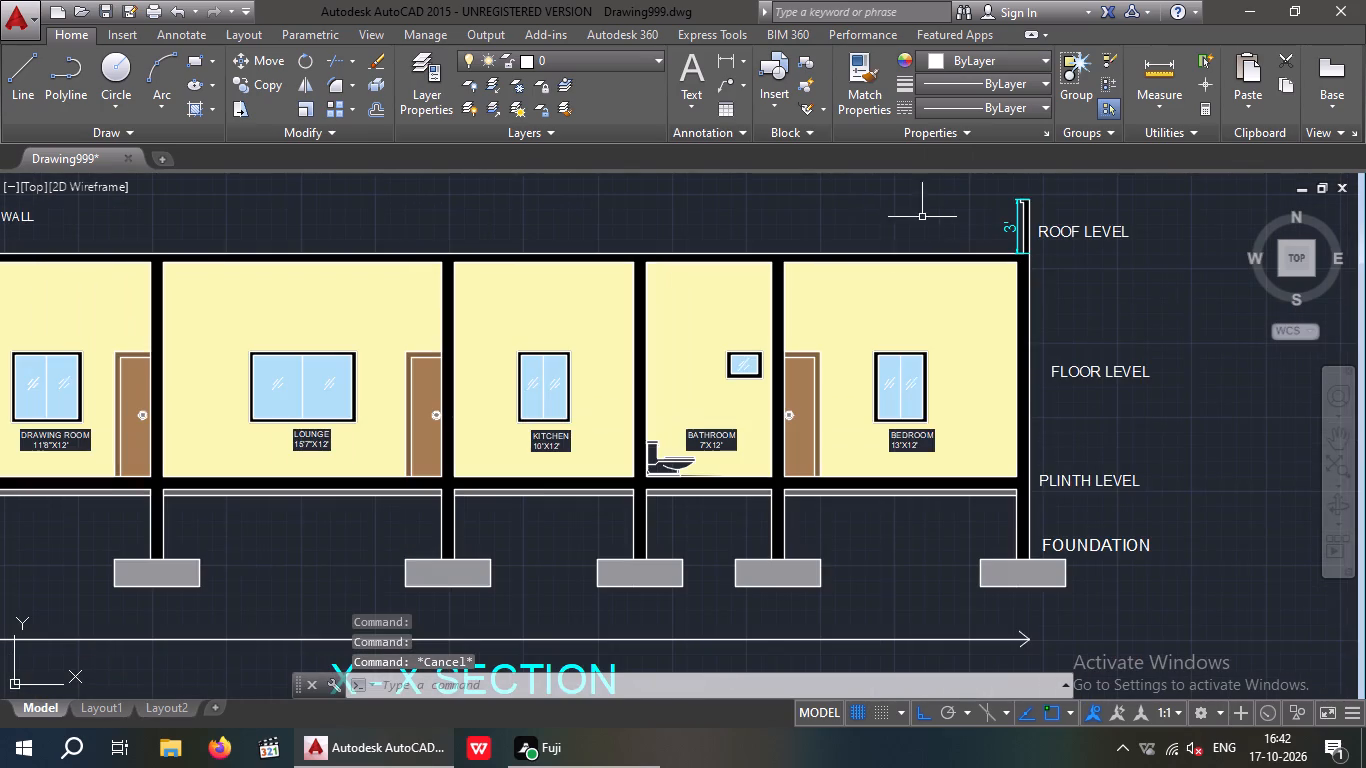
{"action": "middle_click_drag", "start_coordinate": [755, 218], "coordinate": [922, 221]}
{"action": "scroll", "coordinate": [755, 217], "scroll_direction": "down", "scroll_amount": 1}
{"action": "key", "text": "Escape"}
{"action": "key", "text": "Escape"}
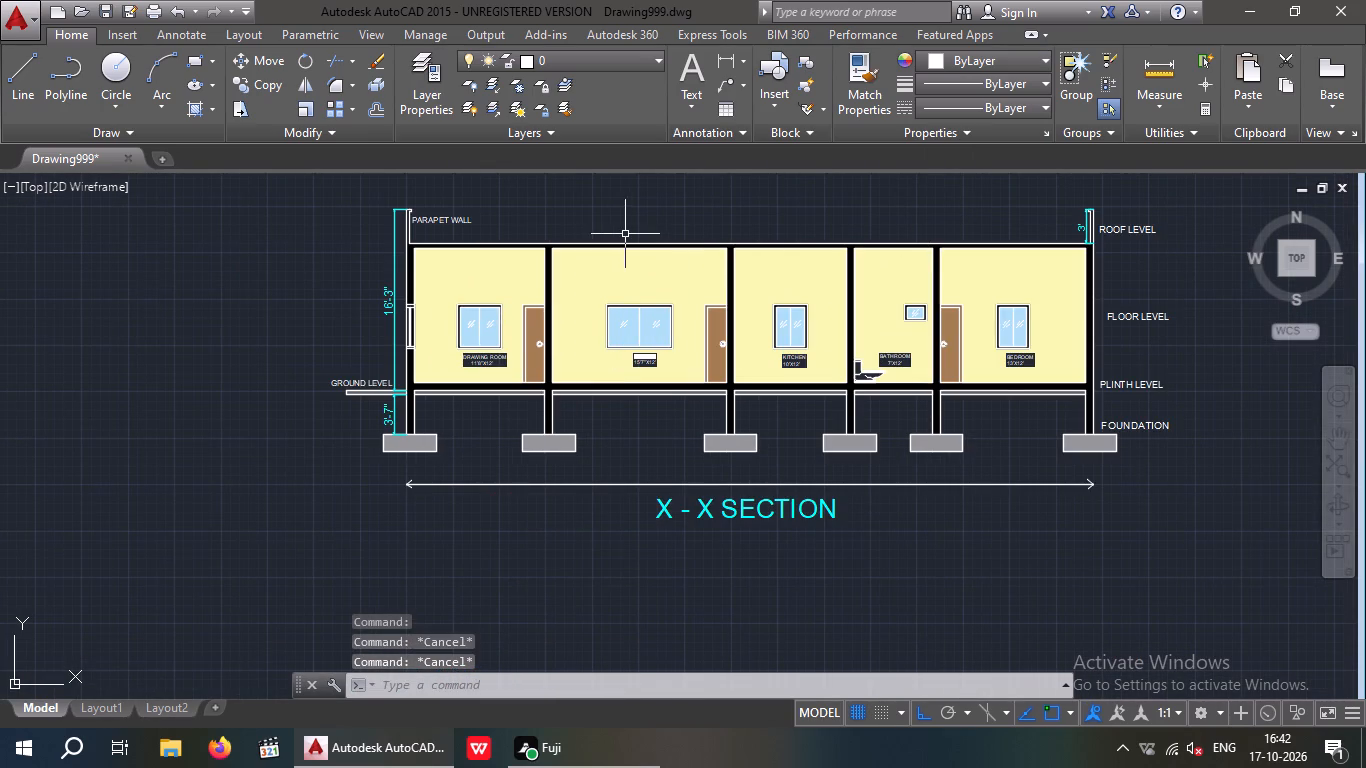
{"action": "middle_click_drag", "start_coordinate": [668, 434], "coordinate": [619, 427]}
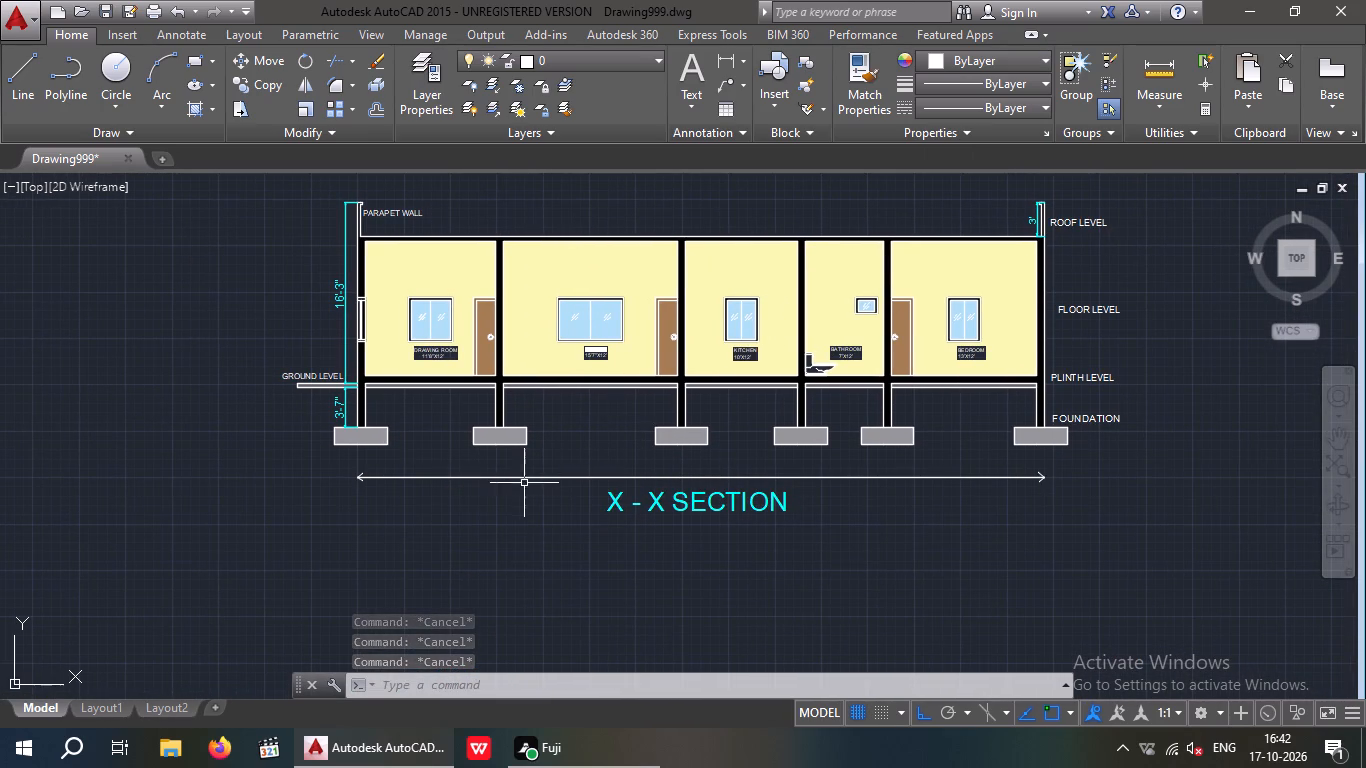
{"action": "scroll", "coordinate": [387, 432], "scroll_direction": "up", "scroll_amount": 5}
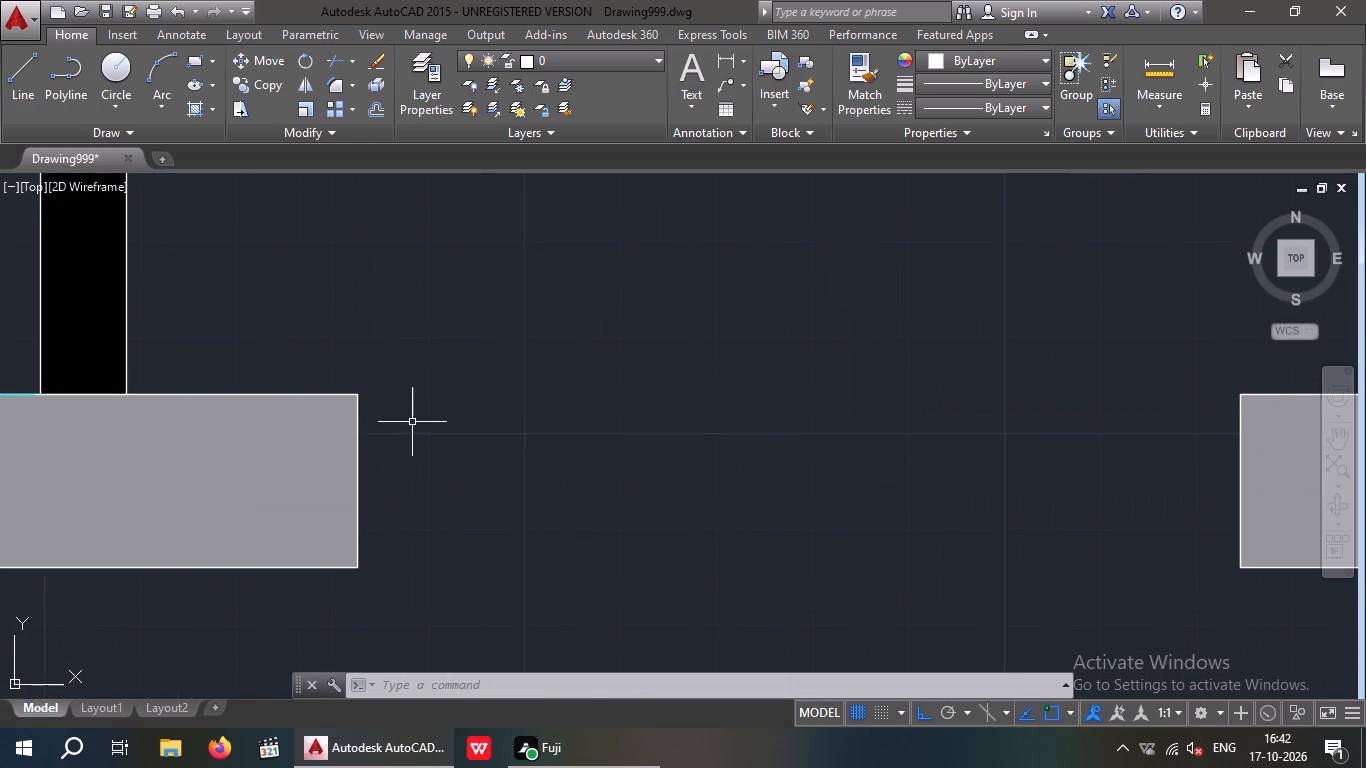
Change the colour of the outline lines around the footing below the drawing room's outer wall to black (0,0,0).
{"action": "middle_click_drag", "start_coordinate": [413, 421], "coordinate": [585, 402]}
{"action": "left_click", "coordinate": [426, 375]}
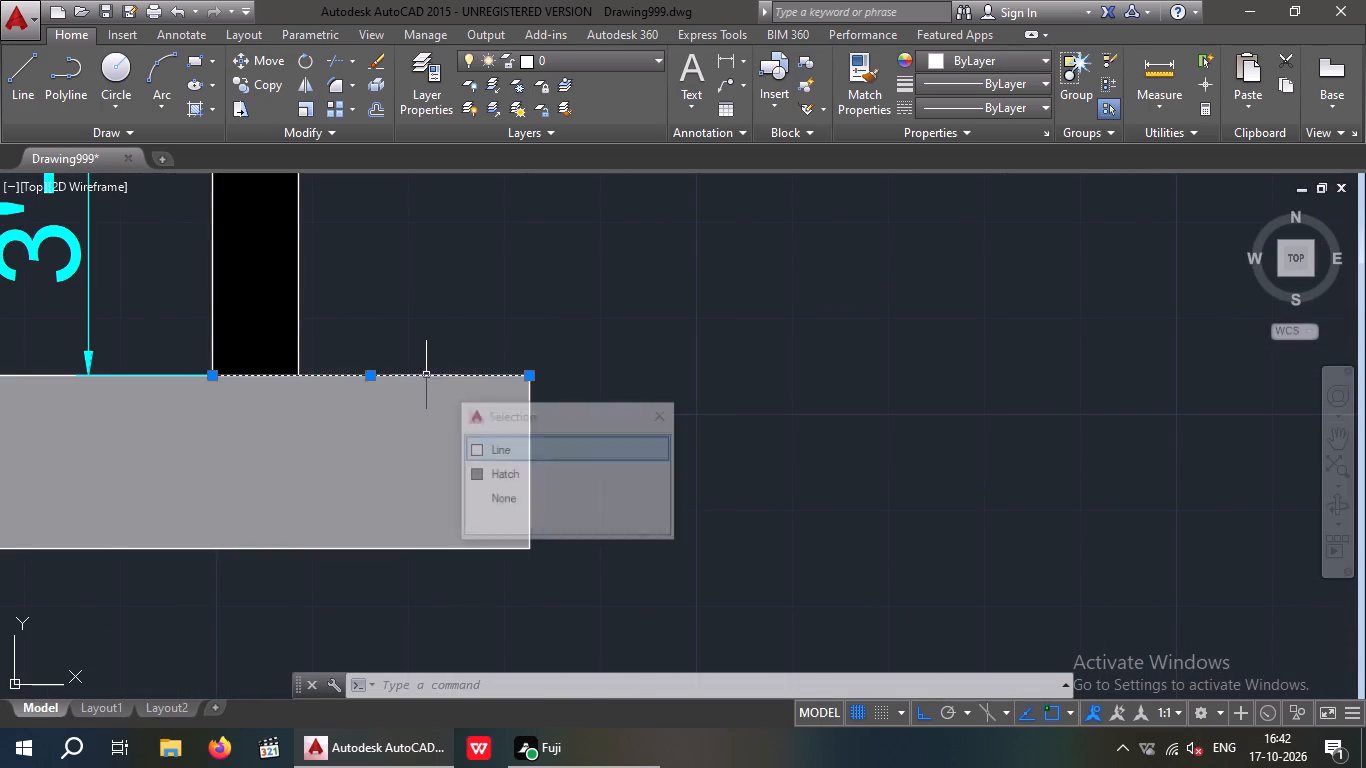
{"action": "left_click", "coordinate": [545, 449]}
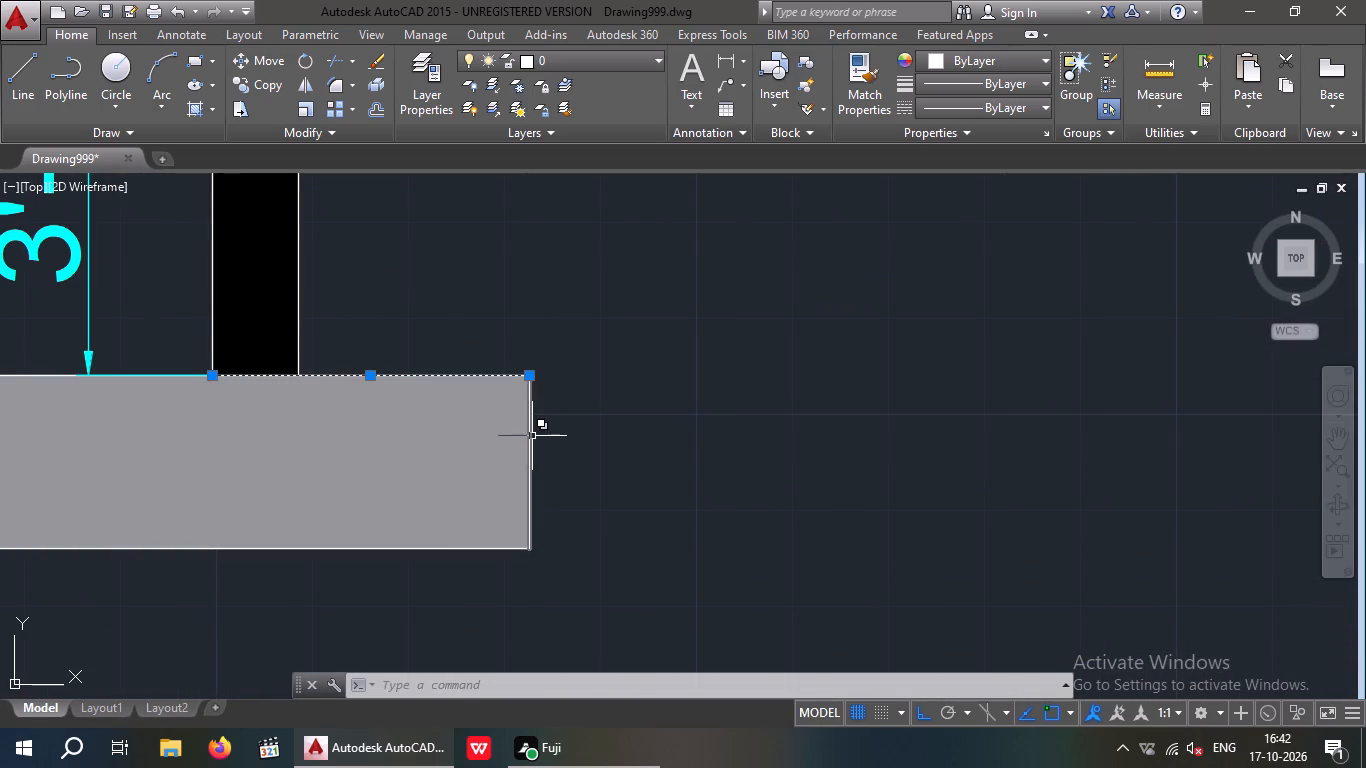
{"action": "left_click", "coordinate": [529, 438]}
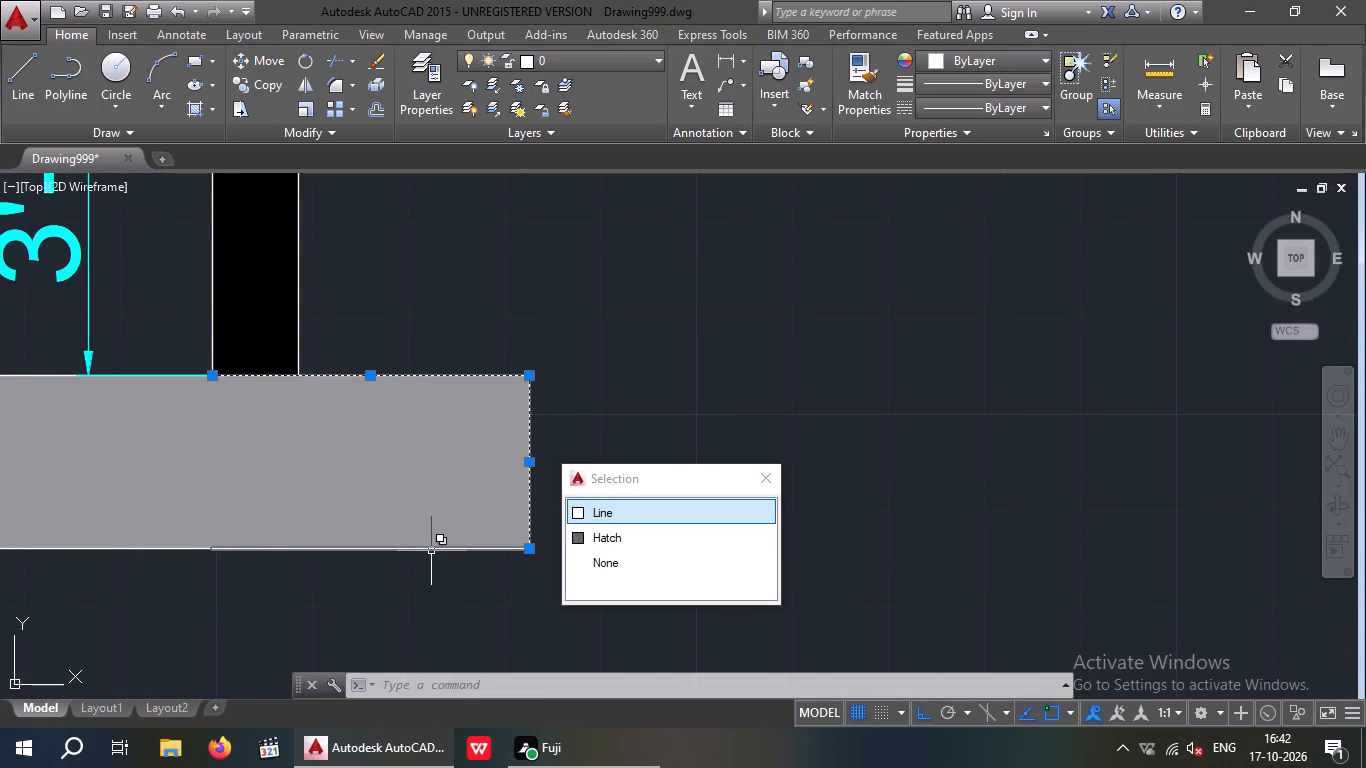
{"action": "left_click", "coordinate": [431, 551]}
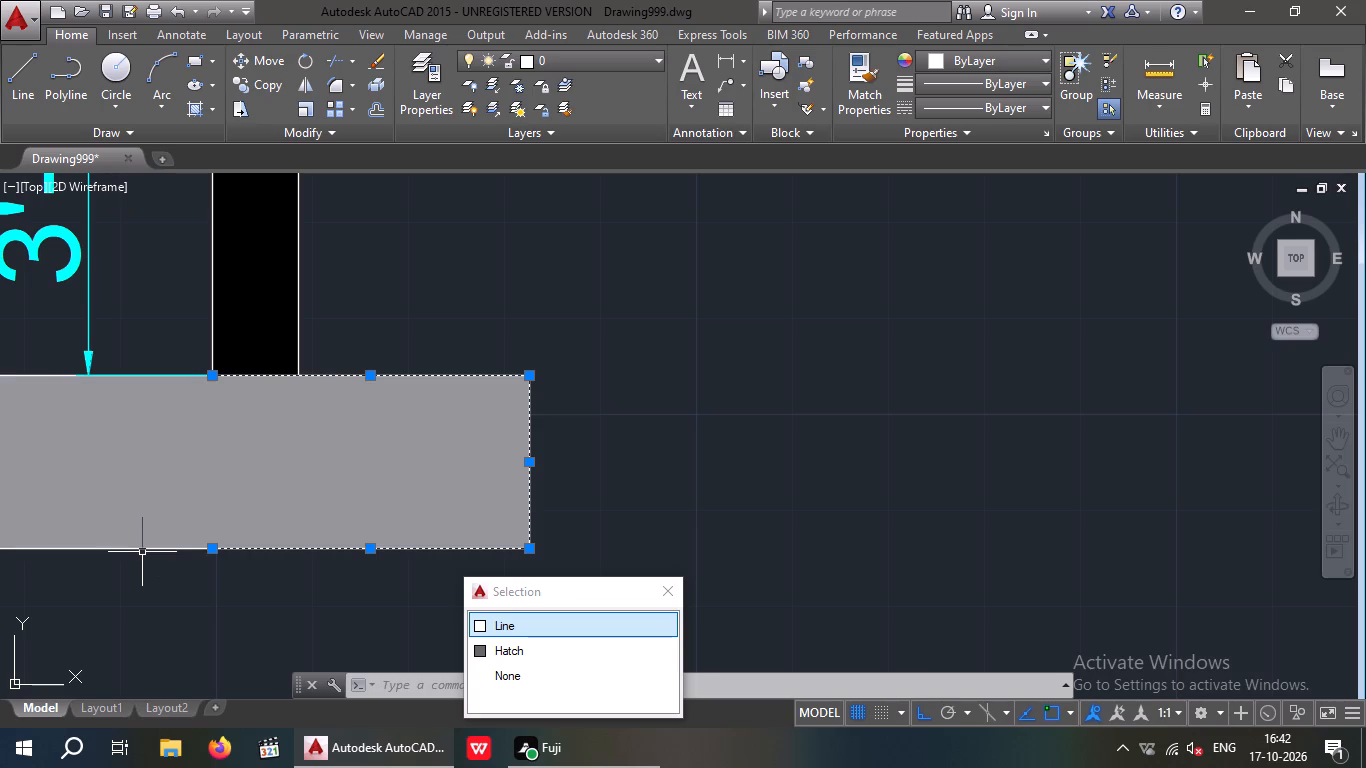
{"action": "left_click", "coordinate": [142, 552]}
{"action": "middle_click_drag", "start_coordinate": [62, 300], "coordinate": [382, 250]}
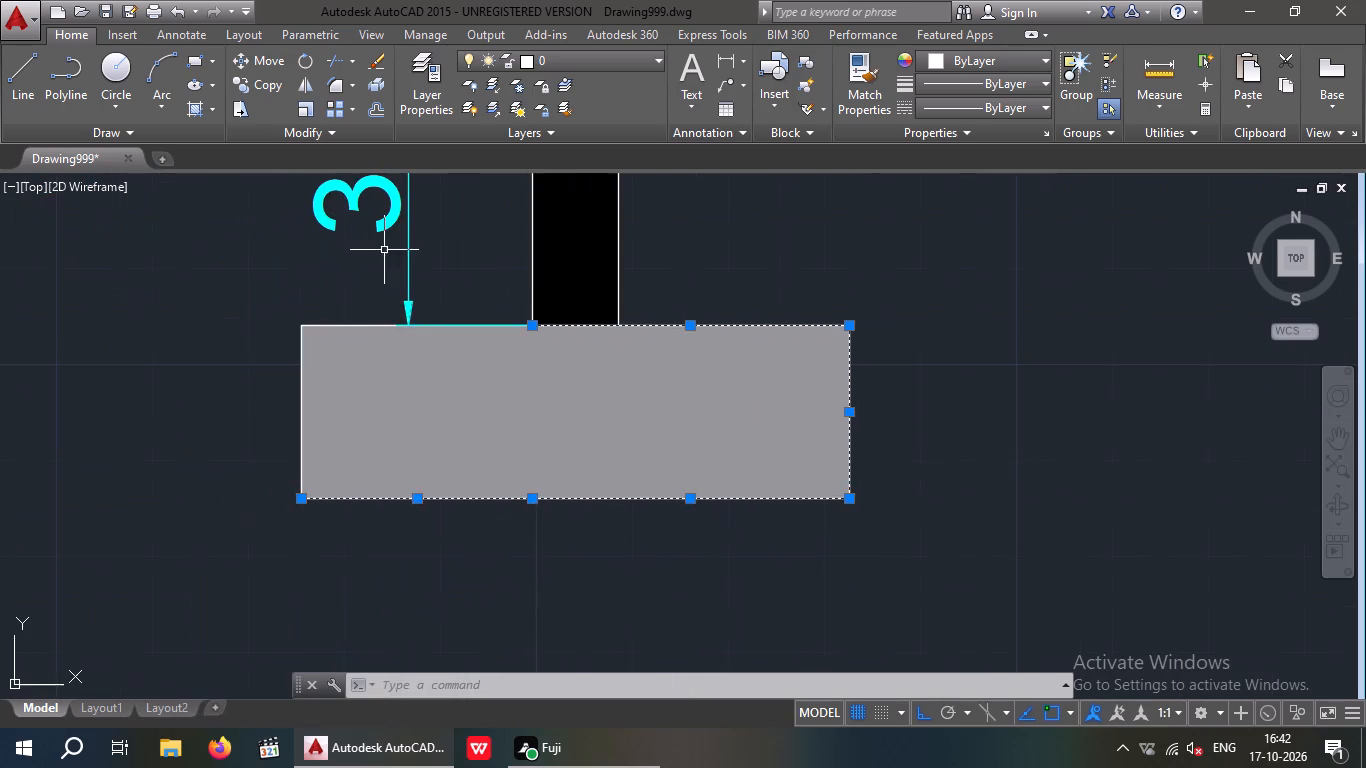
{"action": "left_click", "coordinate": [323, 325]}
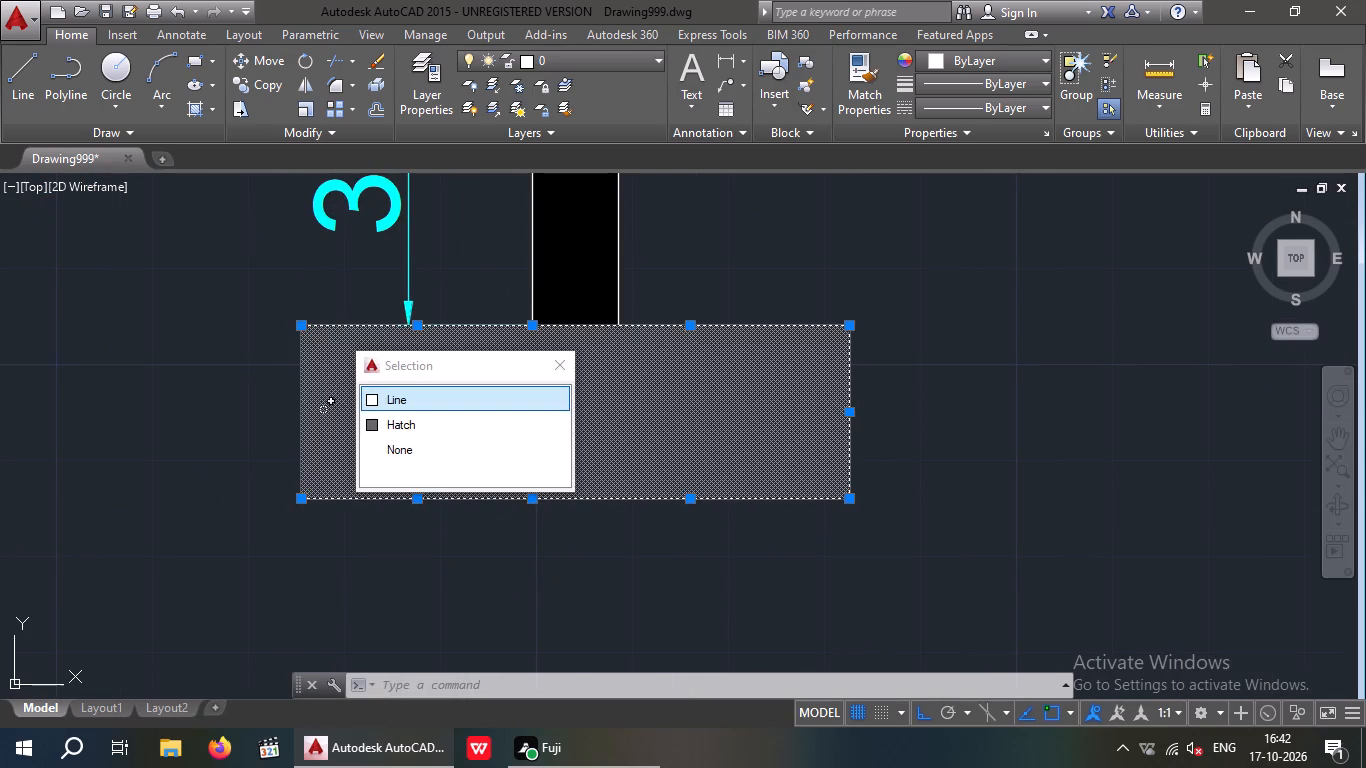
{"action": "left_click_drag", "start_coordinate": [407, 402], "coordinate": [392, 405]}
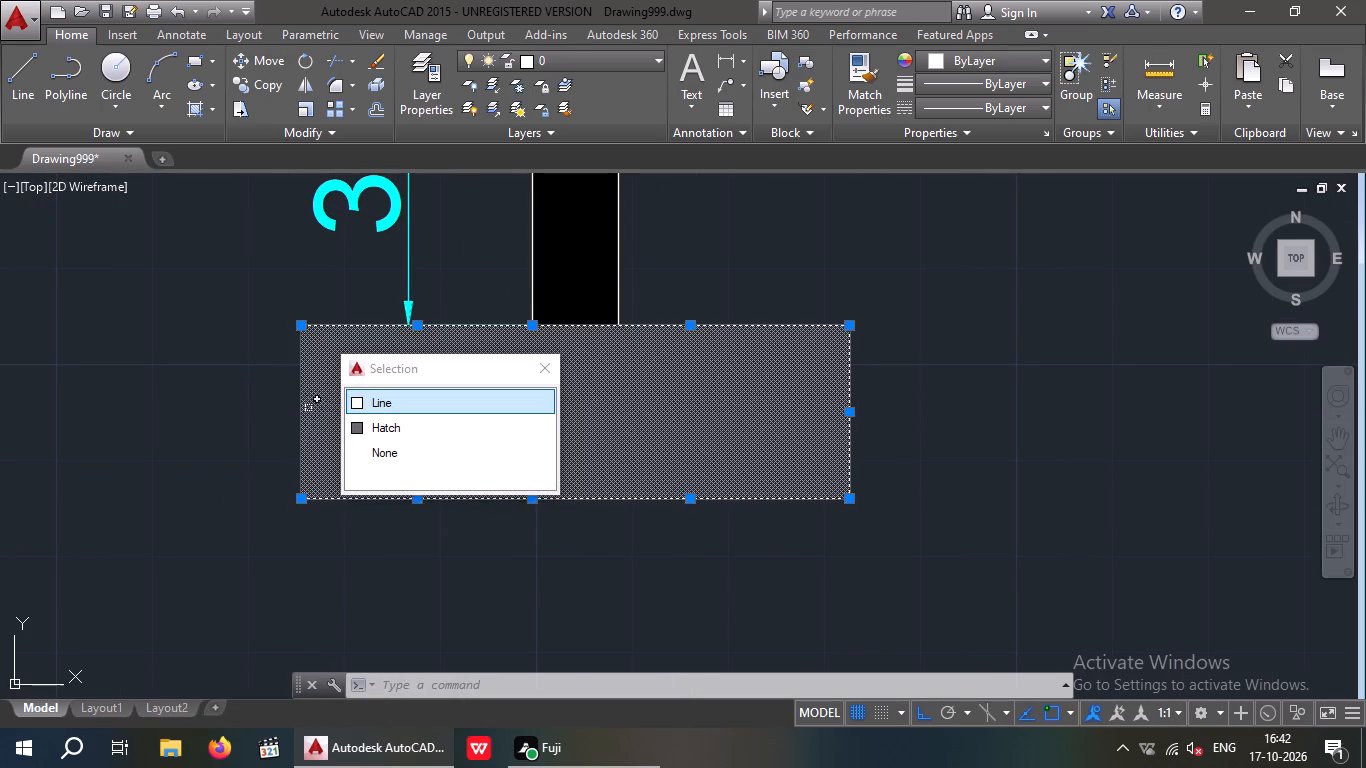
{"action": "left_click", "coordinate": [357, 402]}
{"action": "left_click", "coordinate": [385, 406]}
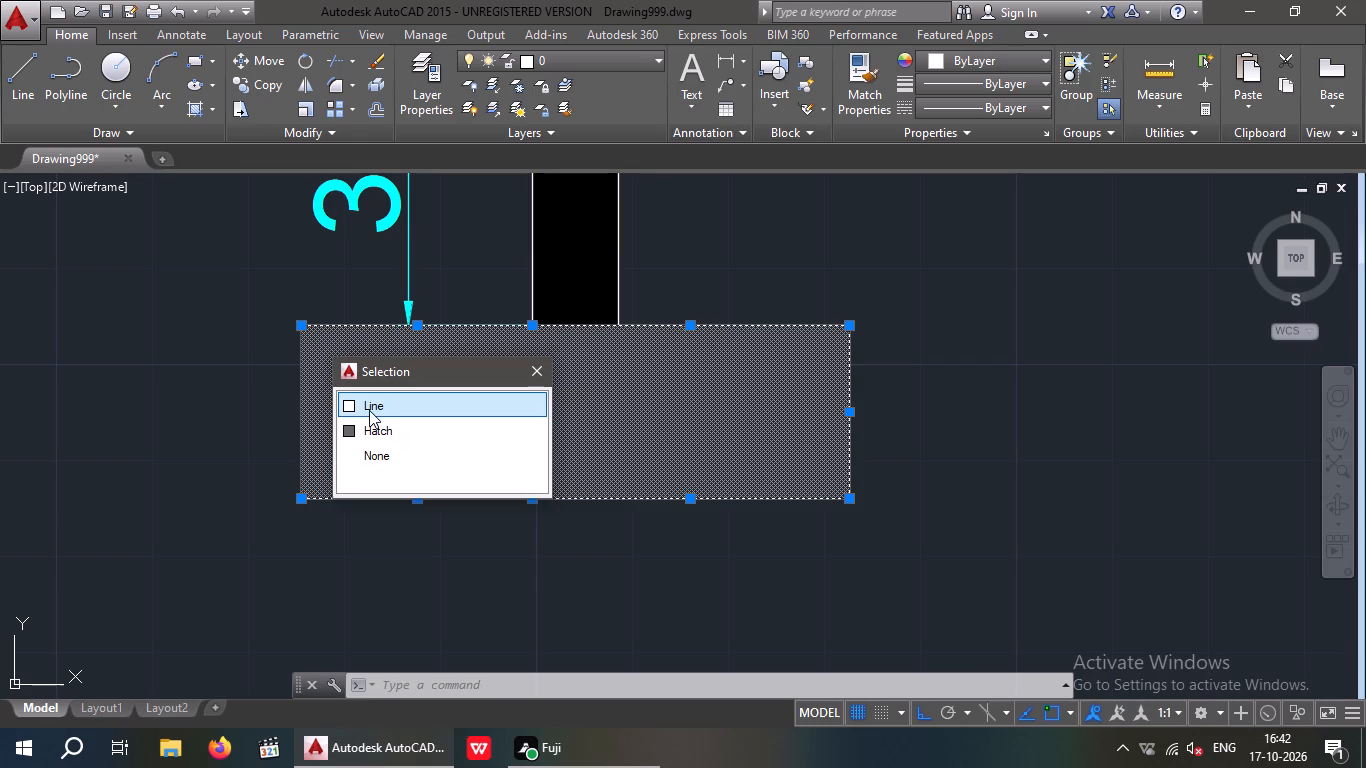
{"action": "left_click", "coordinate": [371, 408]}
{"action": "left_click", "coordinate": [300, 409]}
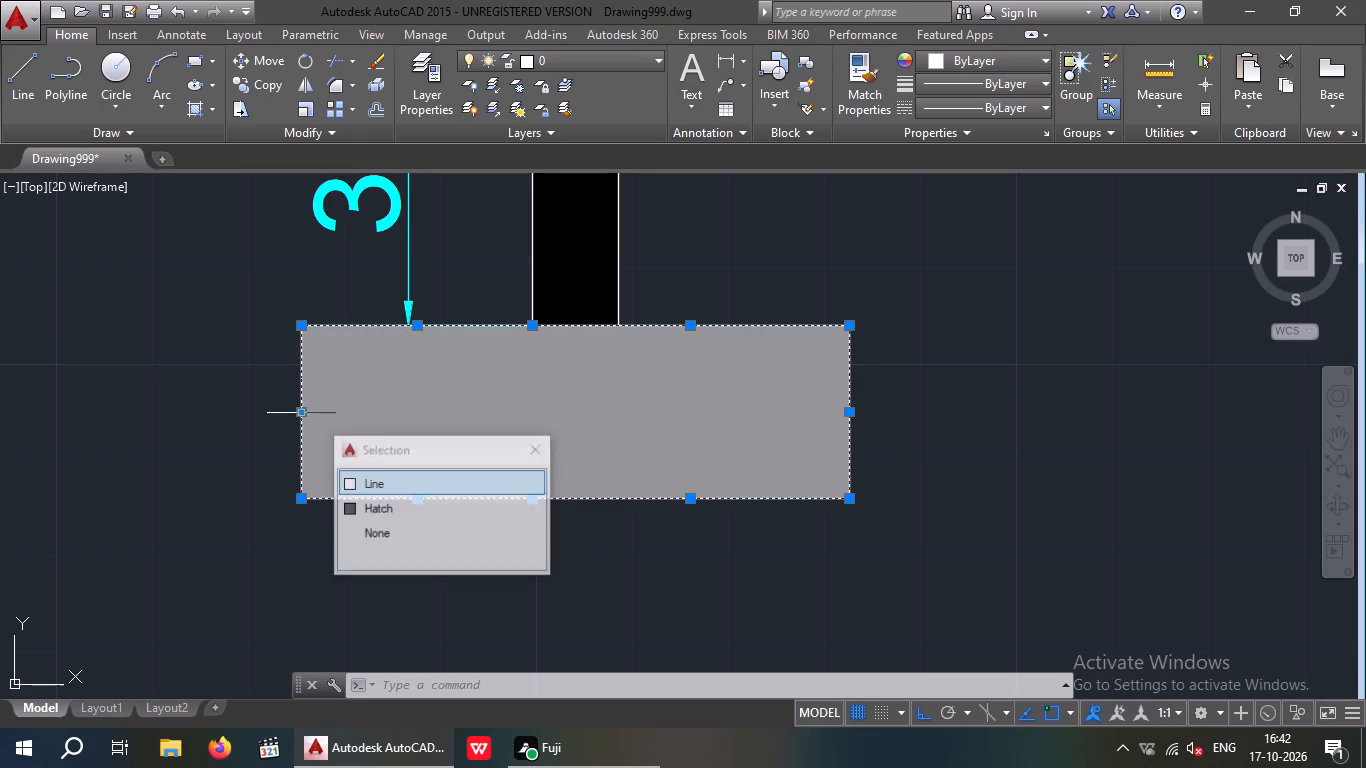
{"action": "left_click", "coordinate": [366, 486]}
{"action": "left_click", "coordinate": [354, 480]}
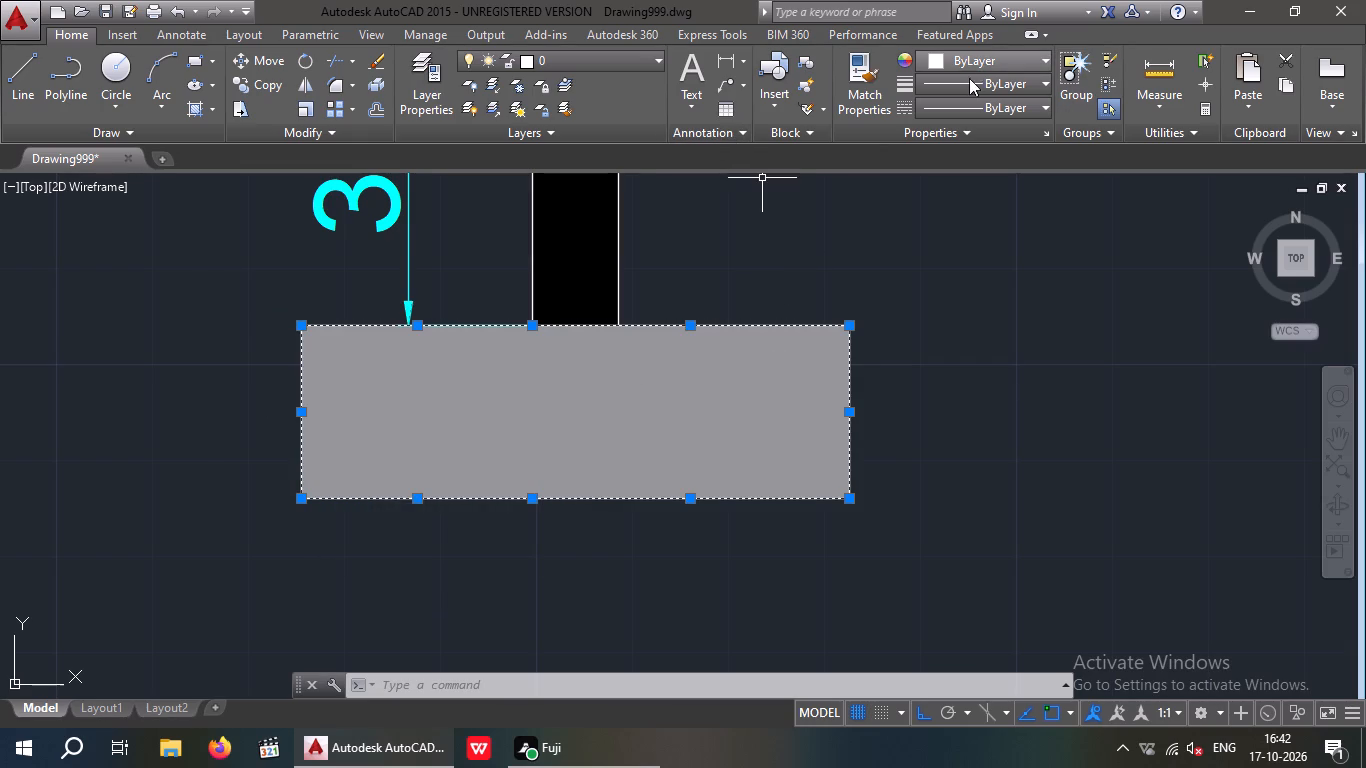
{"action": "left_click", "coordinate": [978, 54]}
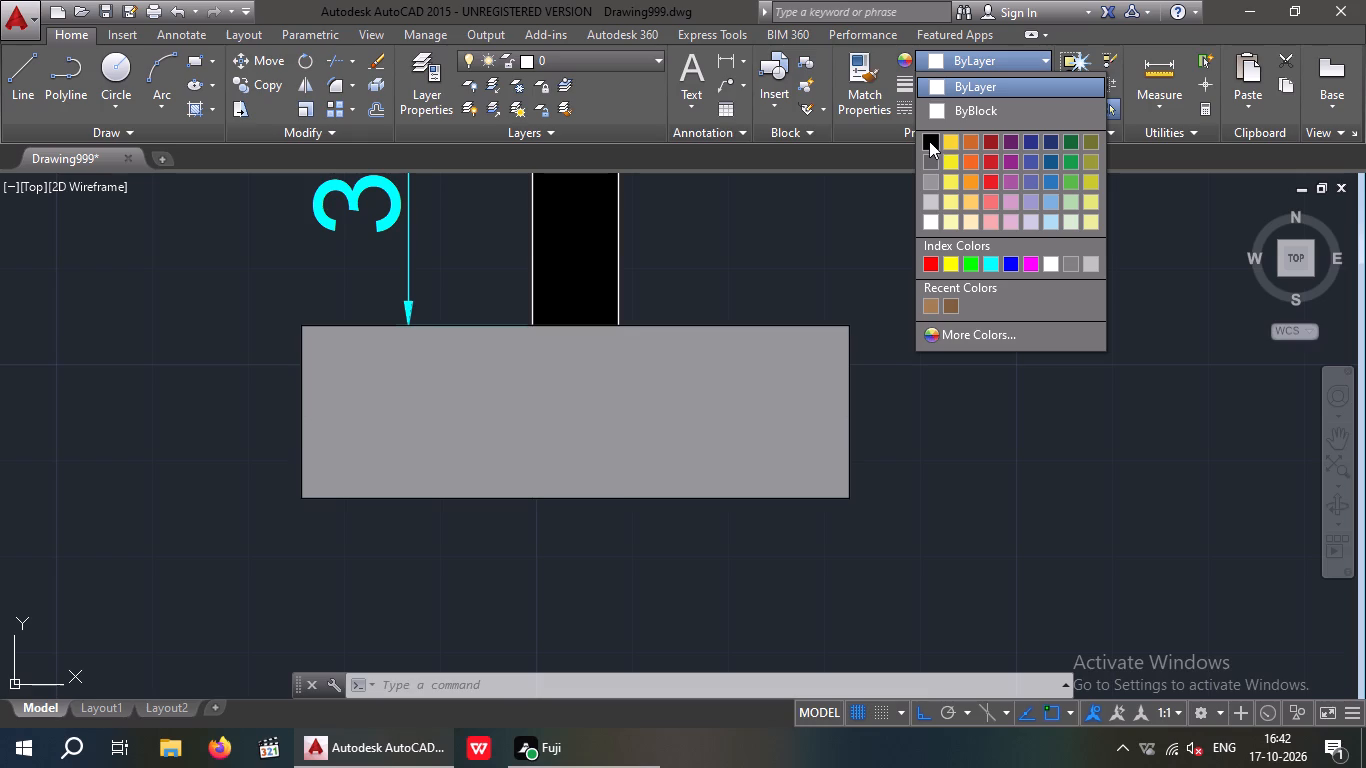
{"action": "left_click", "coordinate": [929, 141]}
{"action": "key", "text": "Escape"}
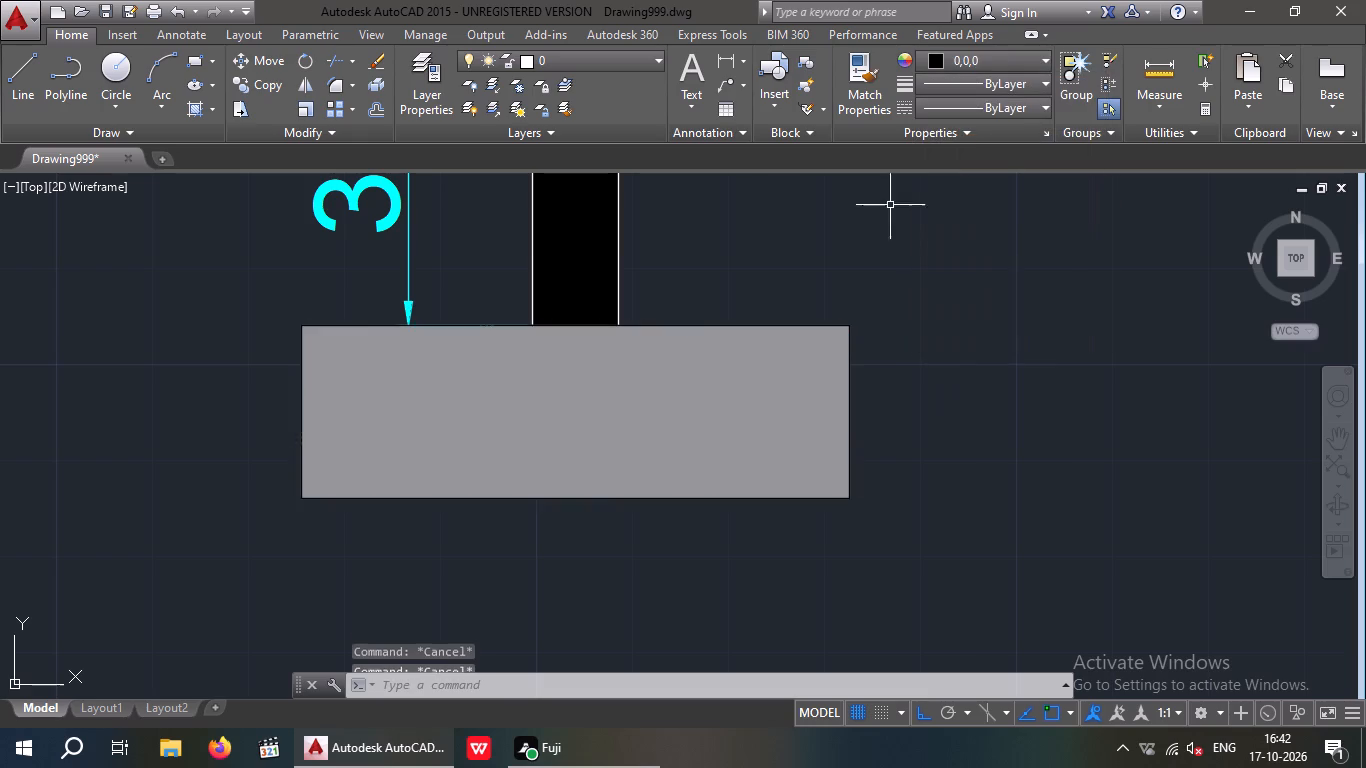
Compare the recoloured footing's outline with the other footings in the X-X section.
{"action": "scroll", "coordinate": [883, 243], "scroll_direction": "down", "scroll_amount": 2}
{"action": "middle_click_drag", "start_coordinate": [860, 282], "coordinate": [630, 357]}
{"action": "middle_click_drag", "start_coordinate": [658, 369], "coordinate": [447, 408]}
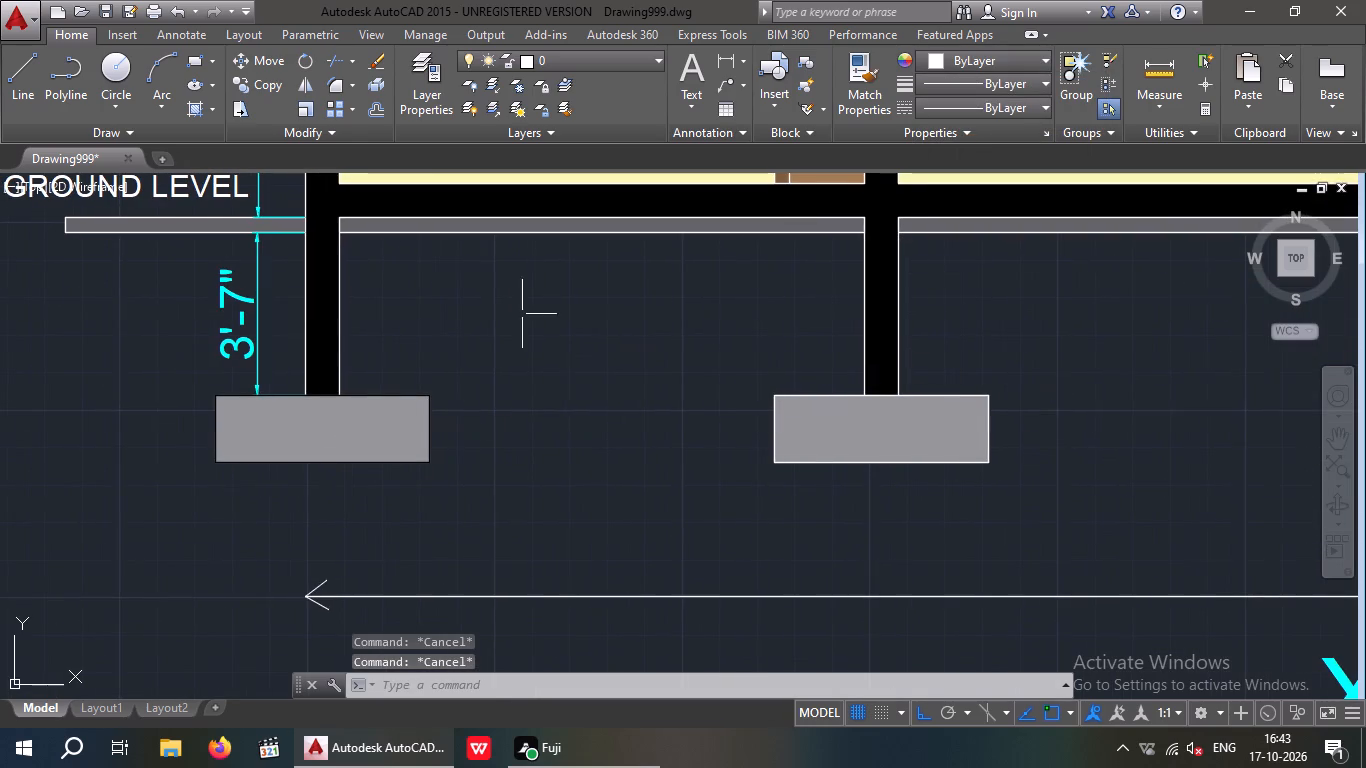
{"action": "middle_click_drag", "start_coordinate": [625, 412], "coordinate": [519, 439]}
{"action": "scroll", "coordinate": [514, 460], "scroll_direction": "down", "scroll_amount": 2}
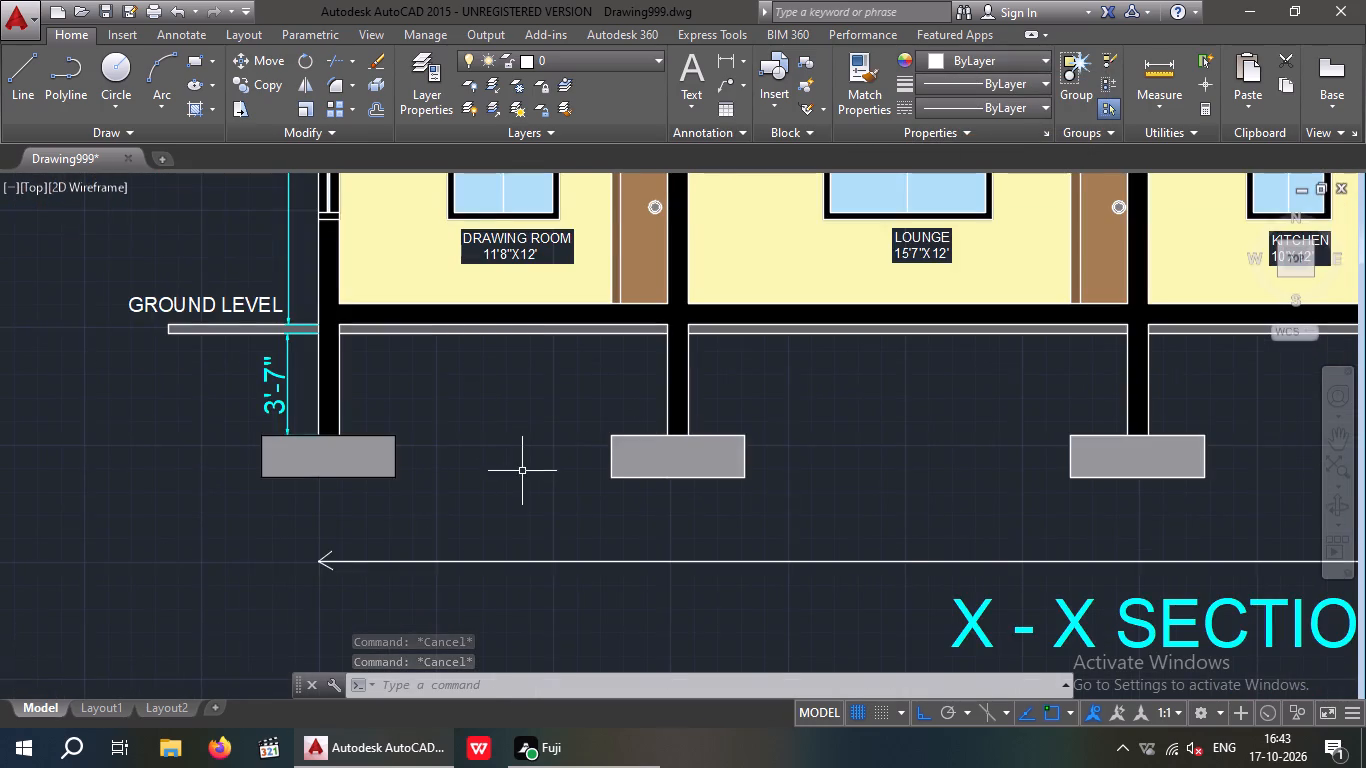
{"action": "middle_click_drag", "start_coordinate": [528, 502], "coordinate": [455, 543]}
{"action": "scroll", "coordinate": [455, 516], "scroll_direction": "down", "scroll_amount": 1}
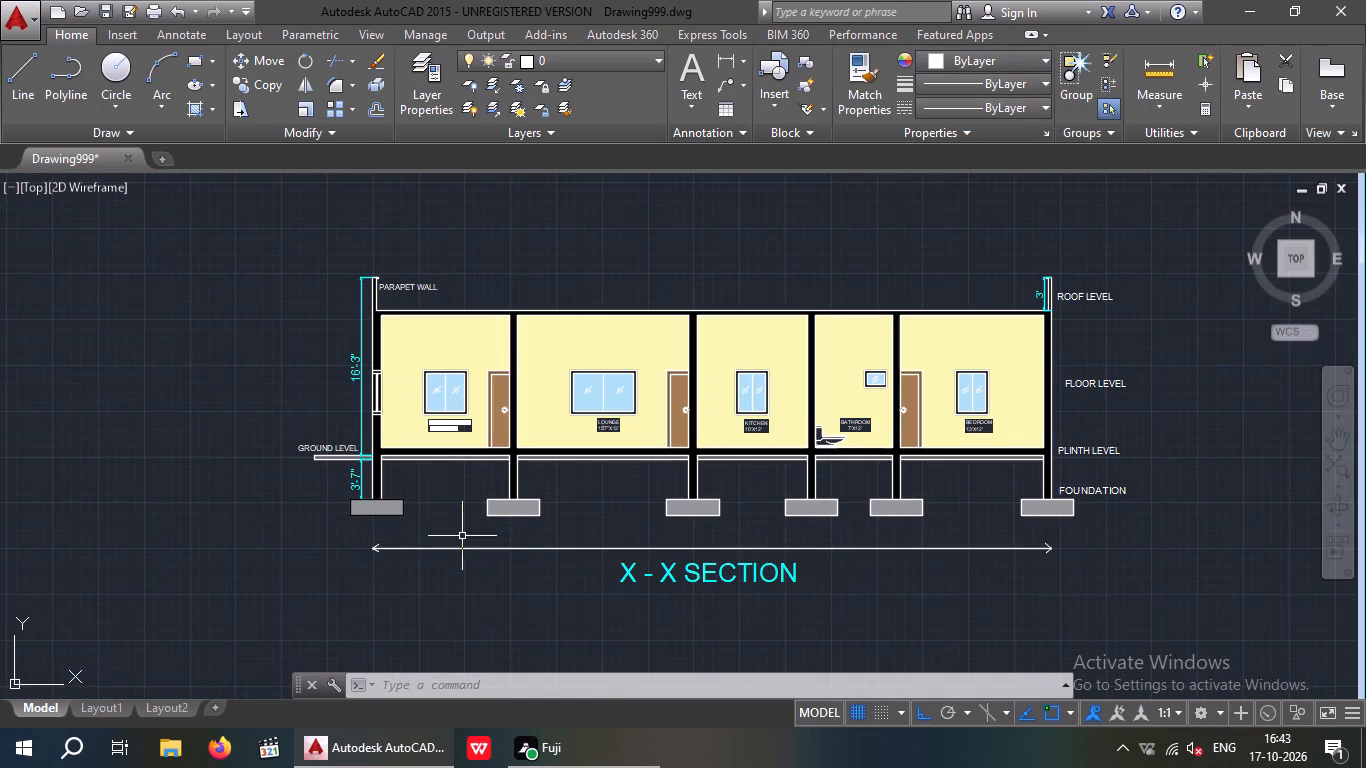
{"action": "scroll", "coordinate": [434, 514], "scroll_direction": "down", "scroll_amount": 1}
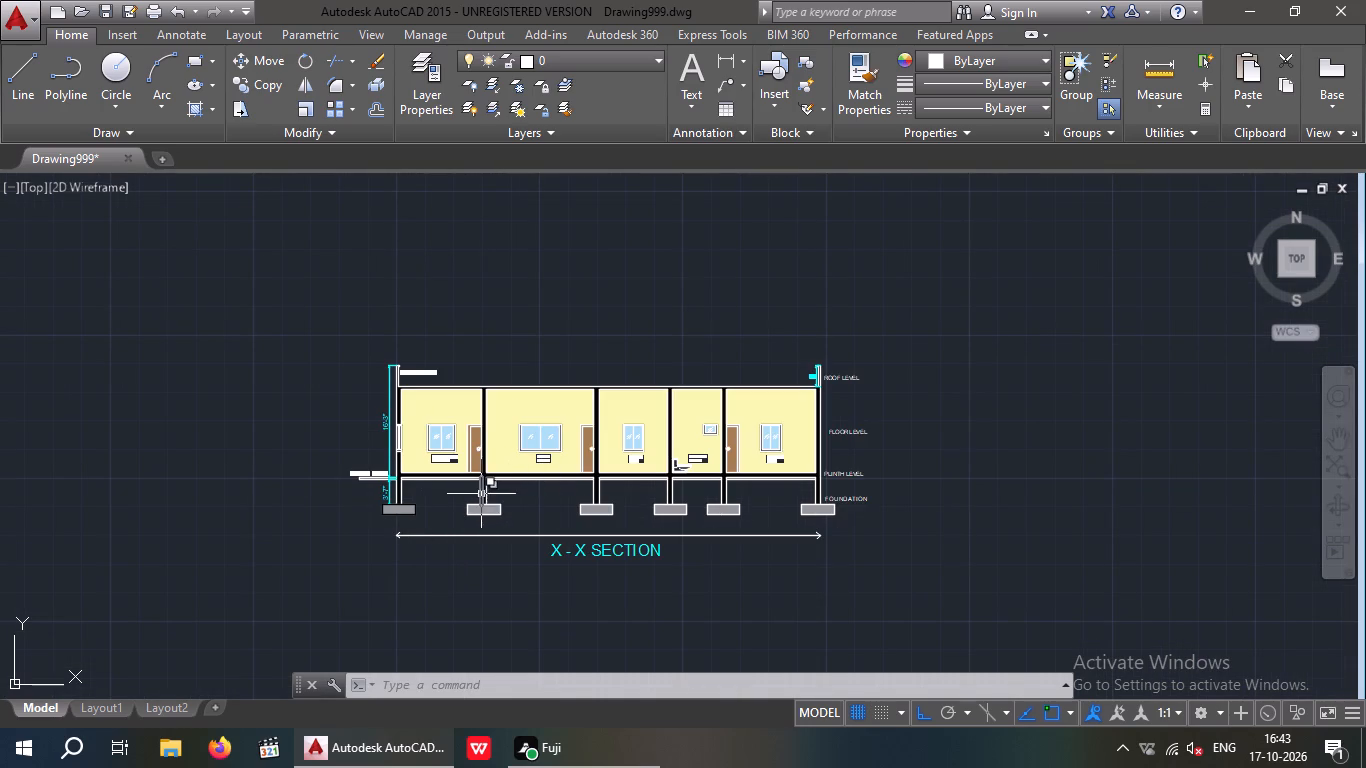
{"action": "scroll", "coordinate": [435, 514], "scroll_direction": "up", "scroll_amount": 5}
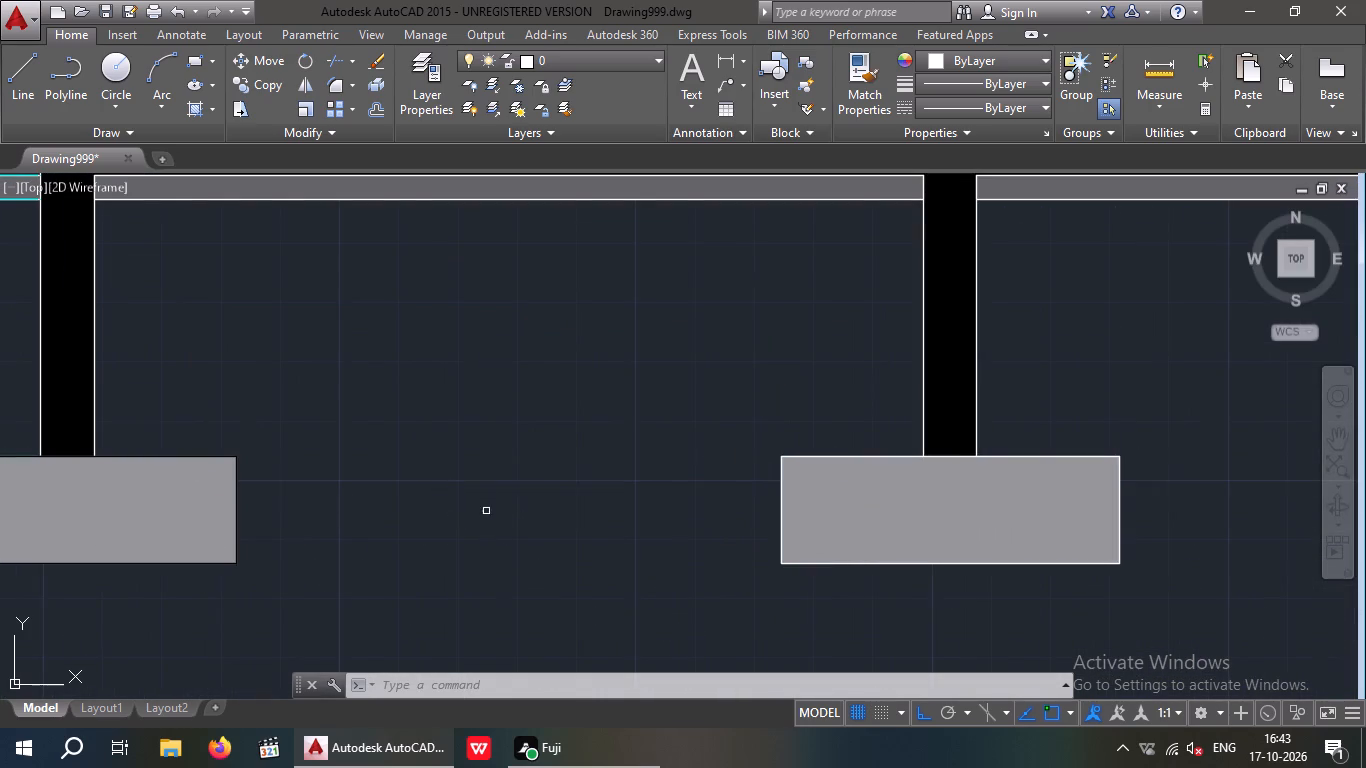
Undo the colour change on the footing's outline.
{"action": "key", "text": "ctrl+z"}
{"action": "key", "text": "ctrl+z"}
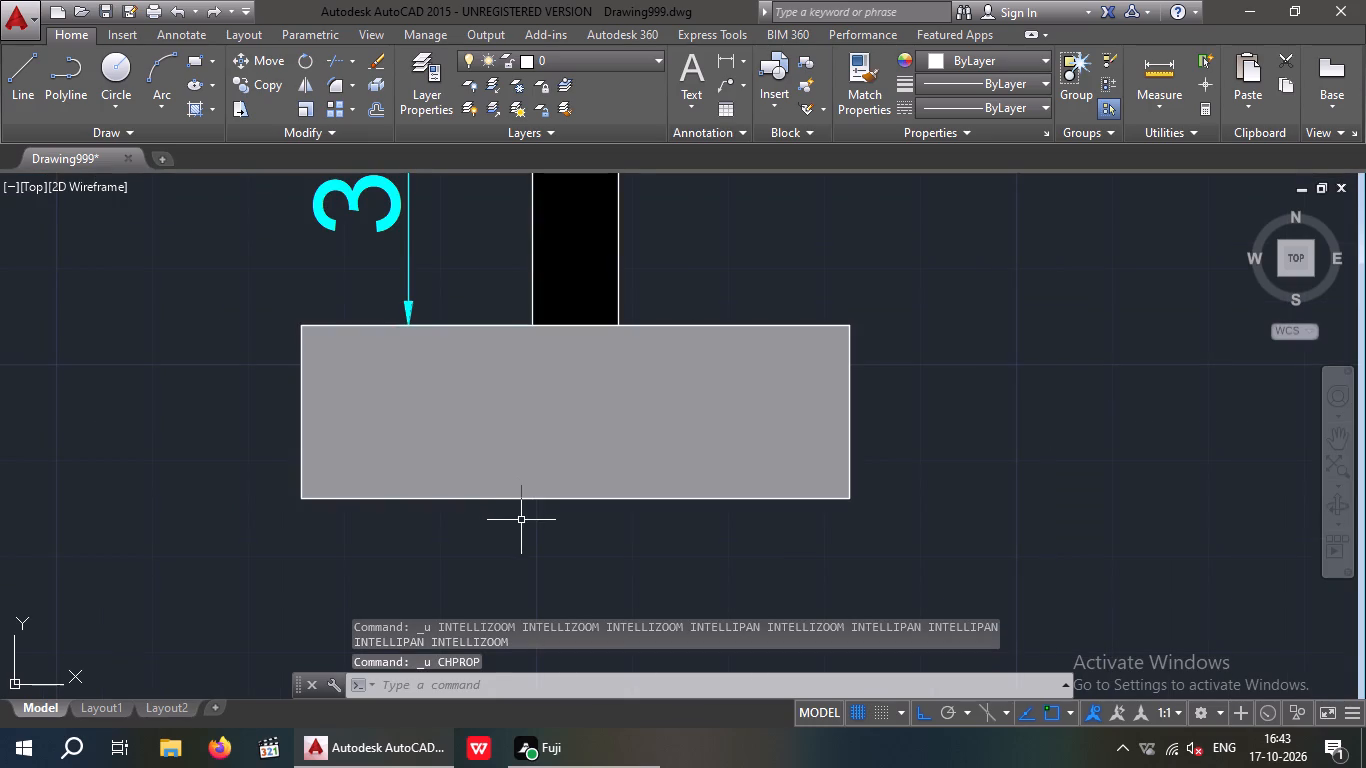
Move the whole X-X section with its labels and title about 72' horizontally towards the floor plan.
{"action": "scroll", "coordinate": [603, 460], "scroll_direction": "down", "scroll_amount": 7}
{"action": "middle_click_drag", "start_coordinate": [580, 509], "coordinate": [449, 526]}
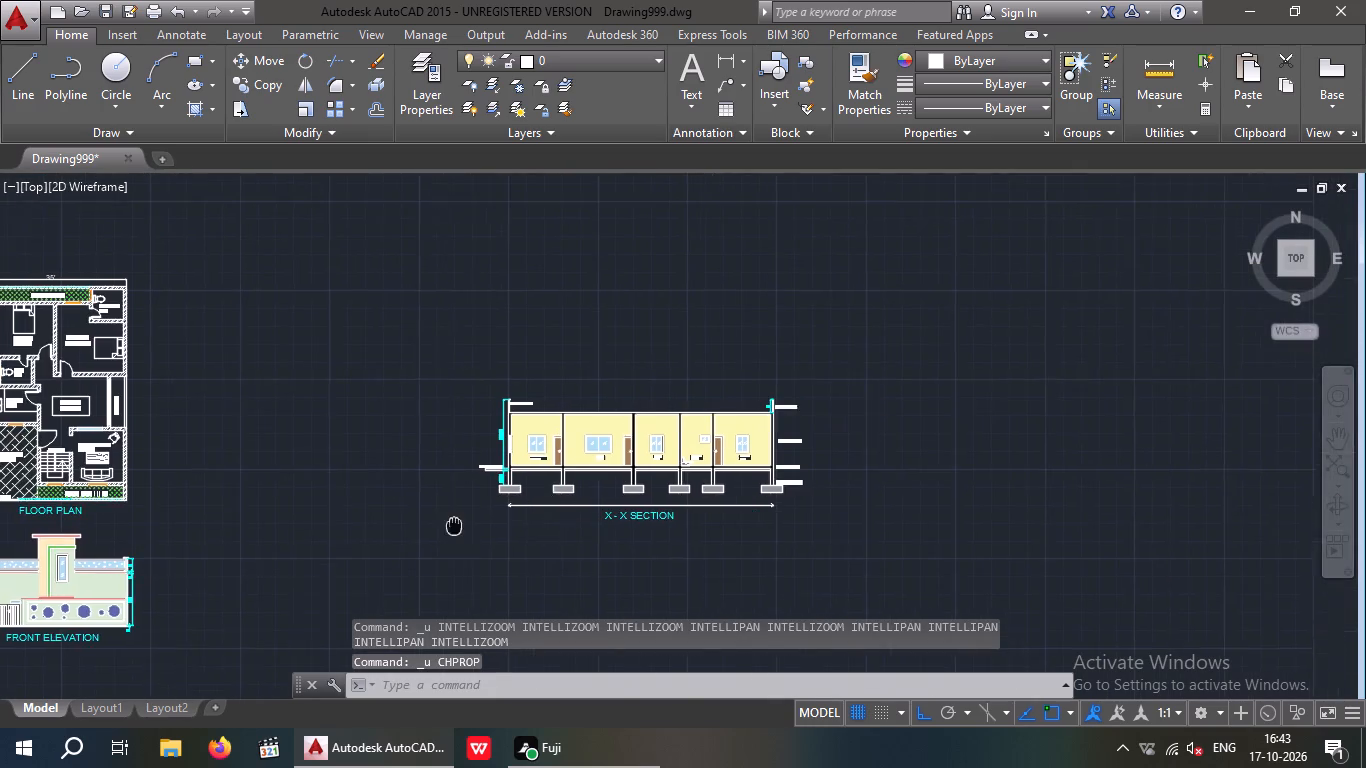
{"action": "middle_click_drag", "start_coordinate": [449, 526], "coordinate": [429, 526]}
{"action": "scroll", "coordinate": [537, 493], "scroll_direction": "up", "scroll_amount": 2}
{"action": "scroll", "coordinate": [521, 495], "scroll_direction": "down", "scroll_amount": 2}
{"action": "middle_click_drag", "start_coordinate": [448, 518], "coordinate": [672, 492]}
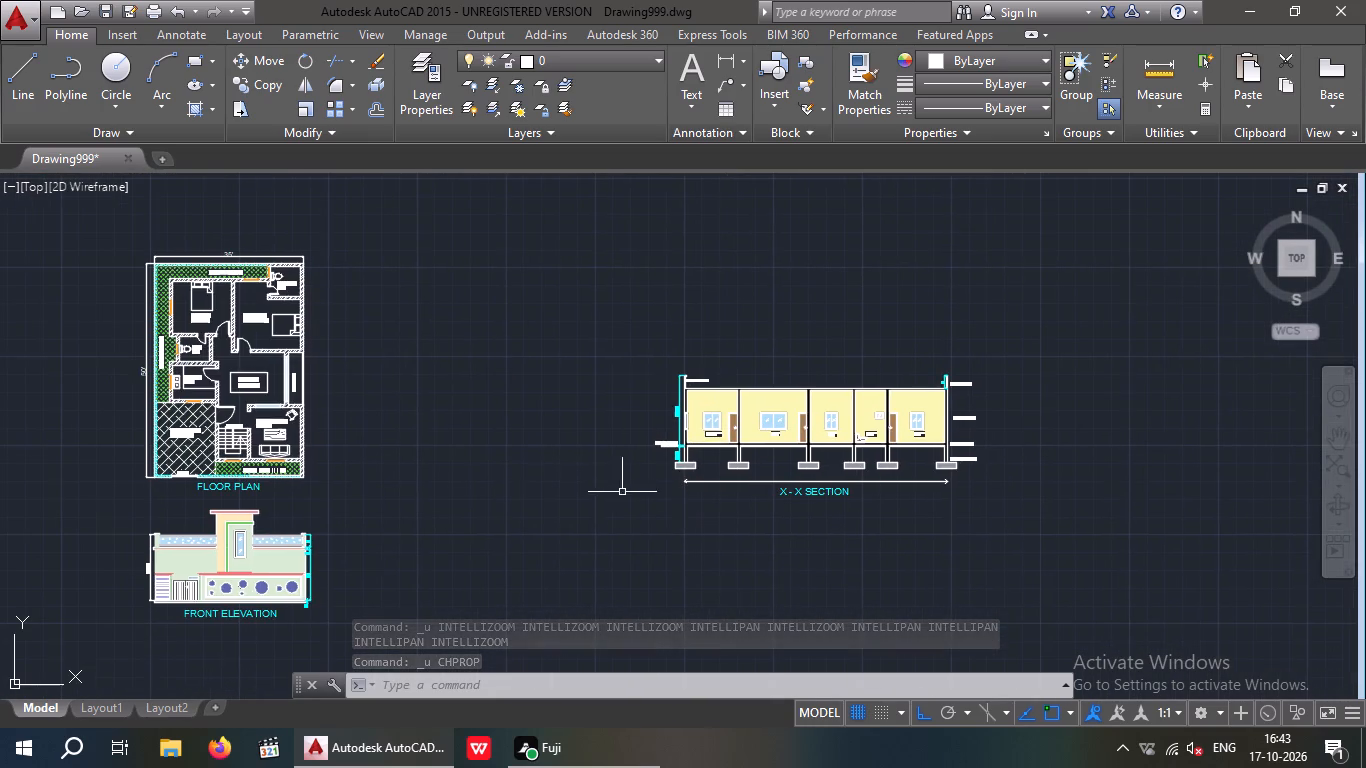
{"action": "left_click_drag", "start_coordinate": [616, 315], "coordinate": [675, 315]}
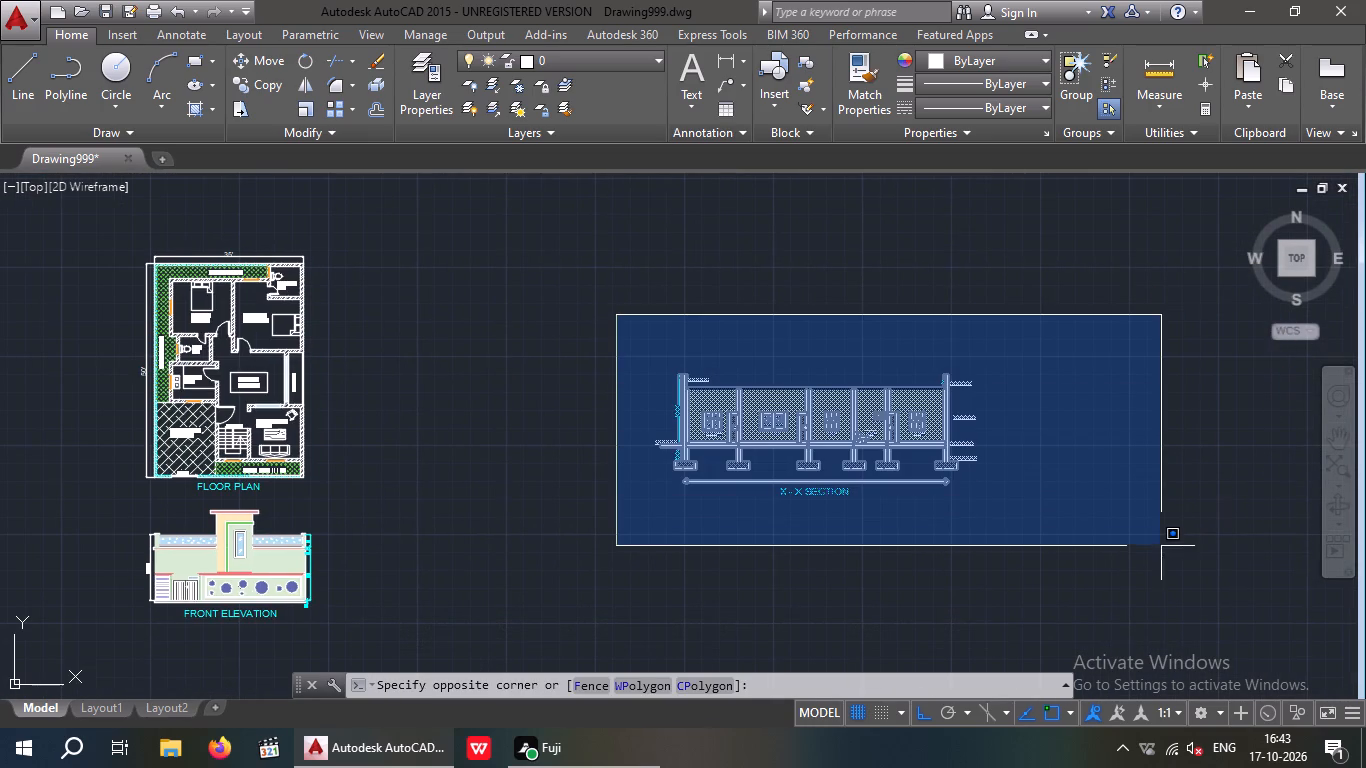
{"action": "left_click", "coordinate": [1161, 546]}
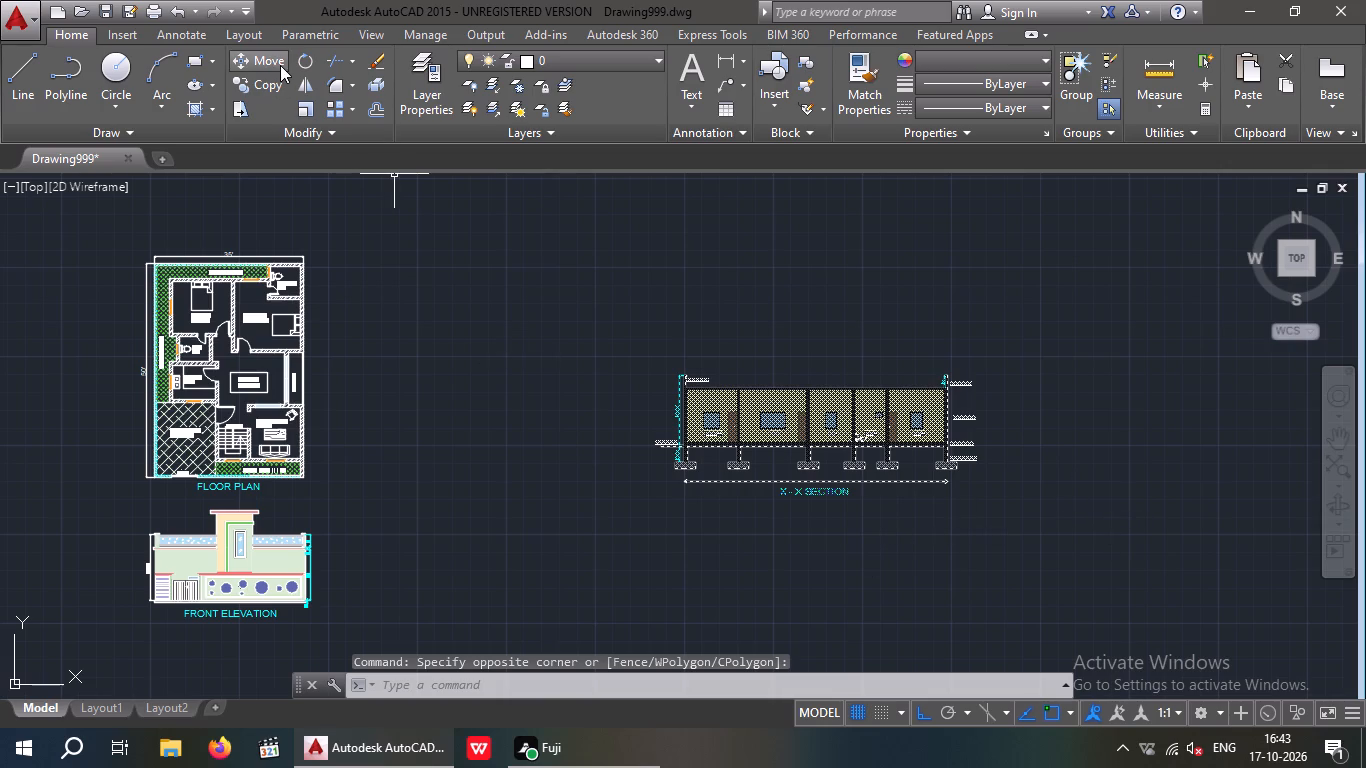
{"action": "left_click", "coordinate": [270, 60]}
{"action": "scroll", "coordinate": [655, 469], "scroll_direction": "up", "scroll_amount": 3}
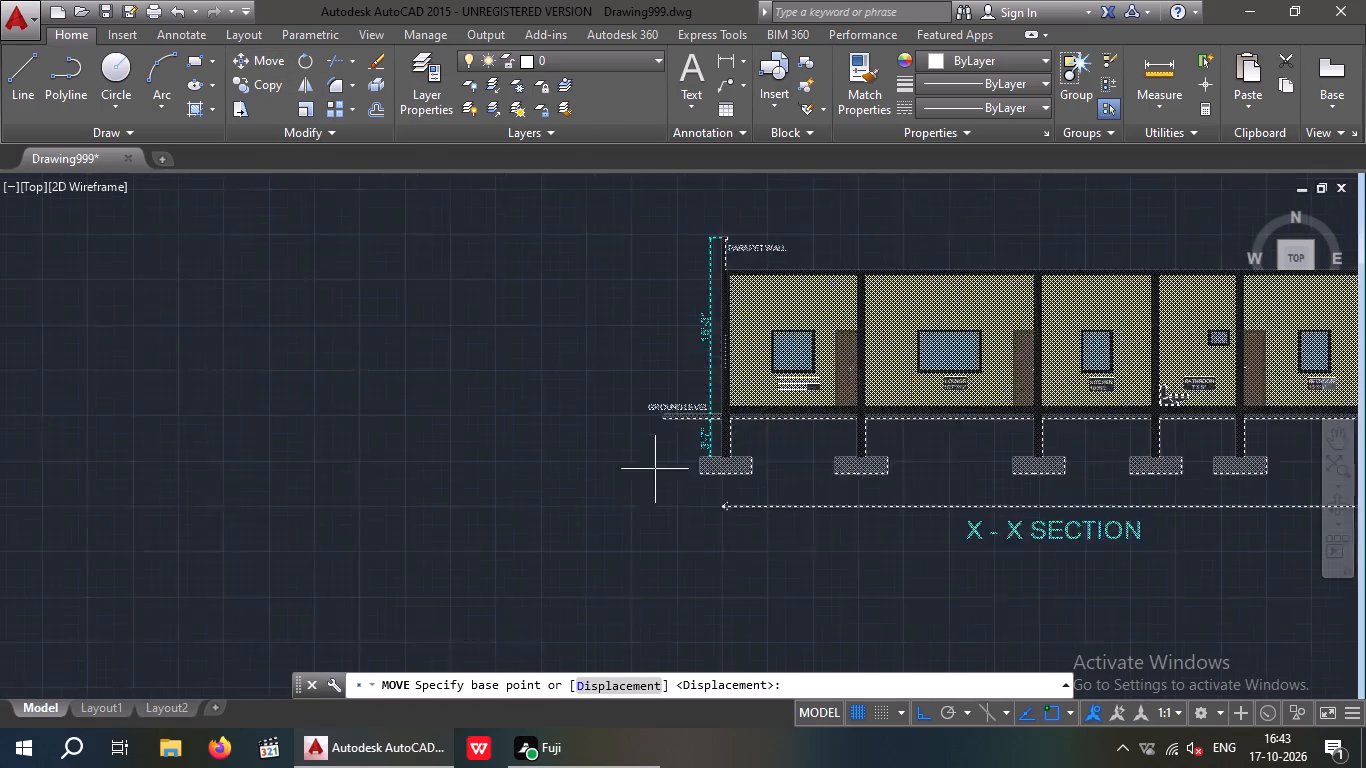
{"action": "left_click_drag", "start_coordinate": [725, 480], "coordinate": [714, 480]}
{"action": "scroll", "coordinate": [655, 477], "scroll_direction": "down", "scroll_amount": 2}
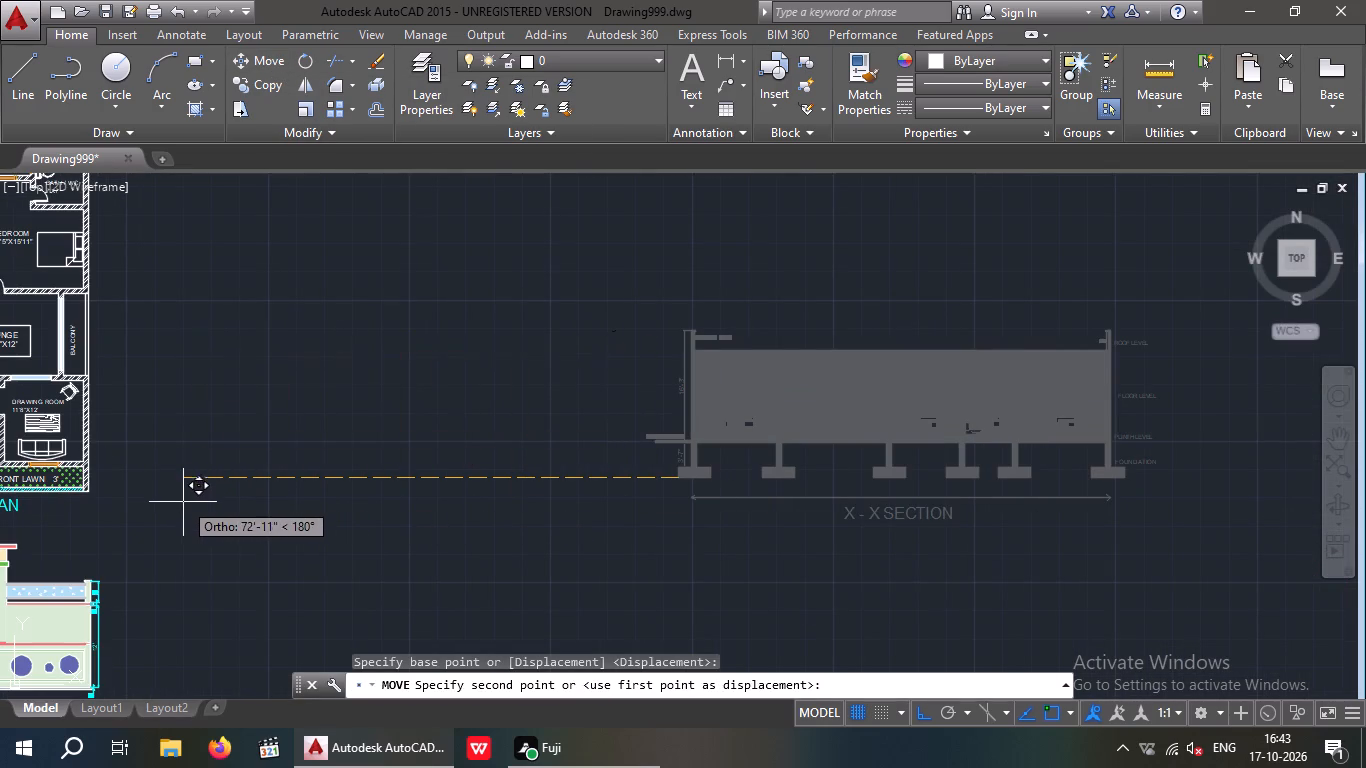
{"action": "middle_click_drag", "start_coordinate": [188, 619], "coordinate": [271, 473]}
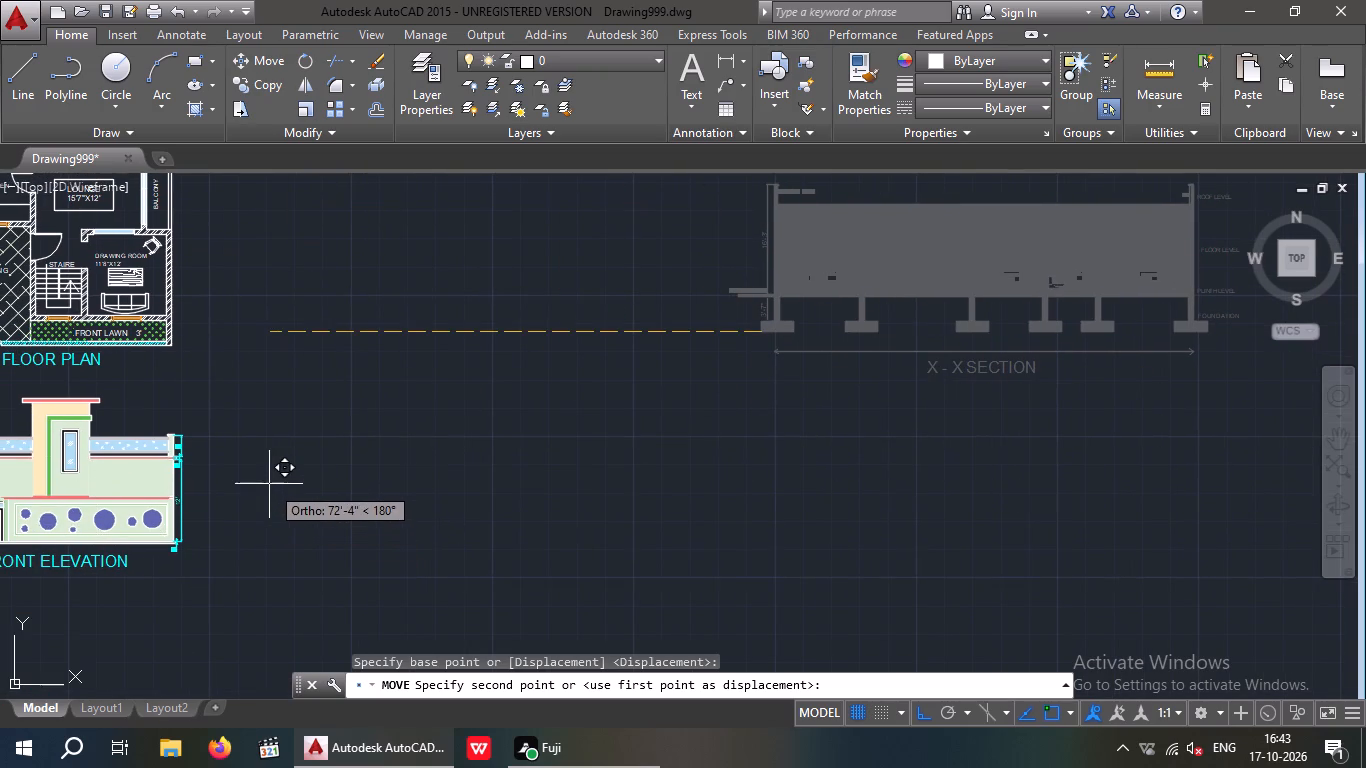
{"action": "left_click", "coordinate": [266, 473]}
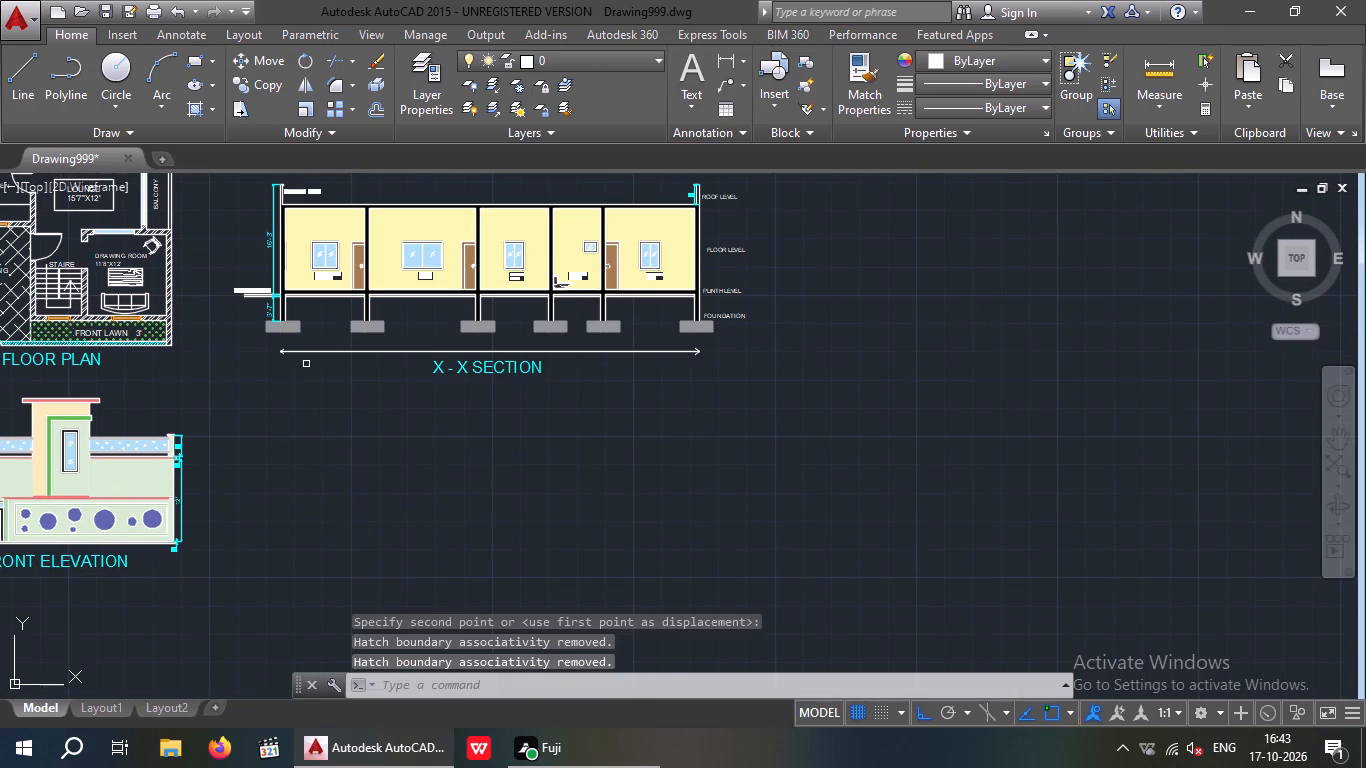
Move the whole X-X section about 31' straight down so it sits beside the front elevation.
{"action": "middle_click_drag", "start_coordinate": [313, 360], "coordinate": [352, 520]}
{"action": "left_click_drag", "start_coordinate": [256, 301], "coordinate": [350, 324]}
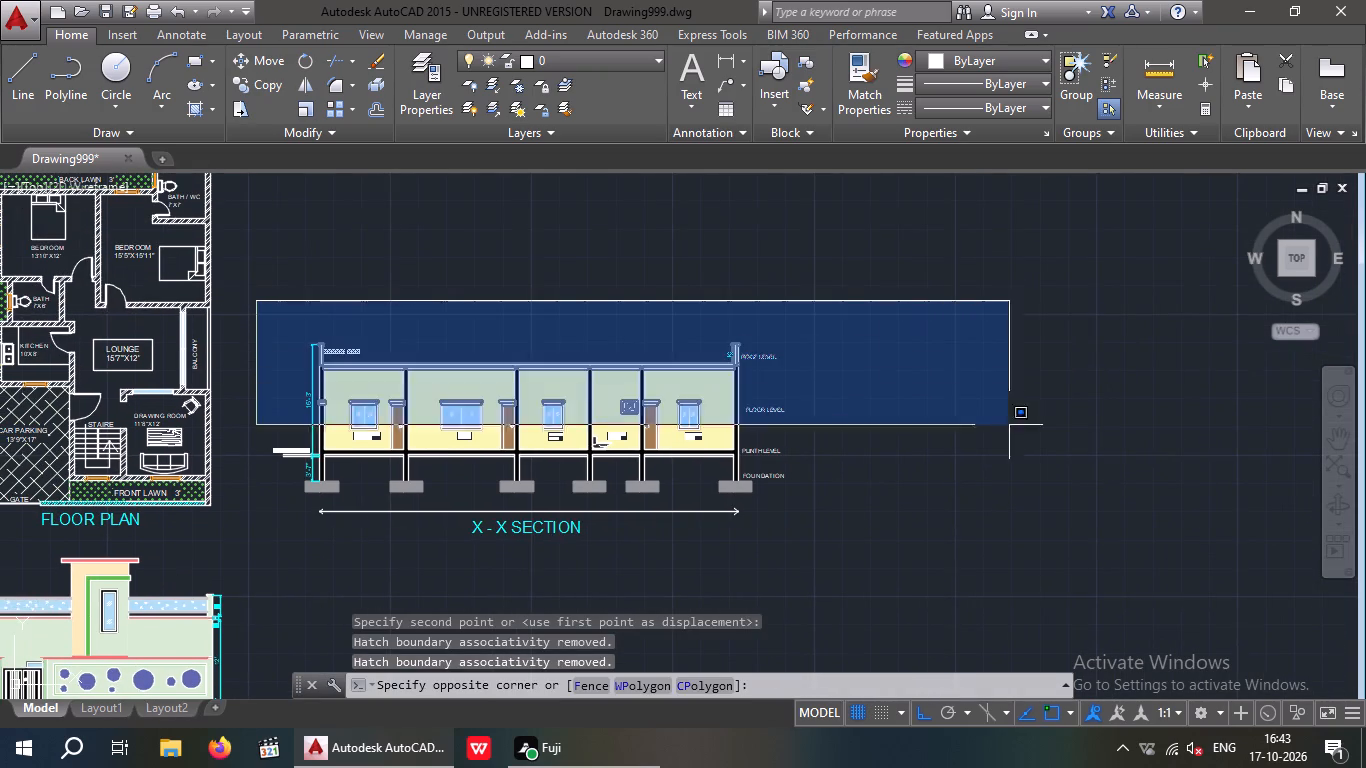
{"action": "left_click", "coordinate": [900, 552]}
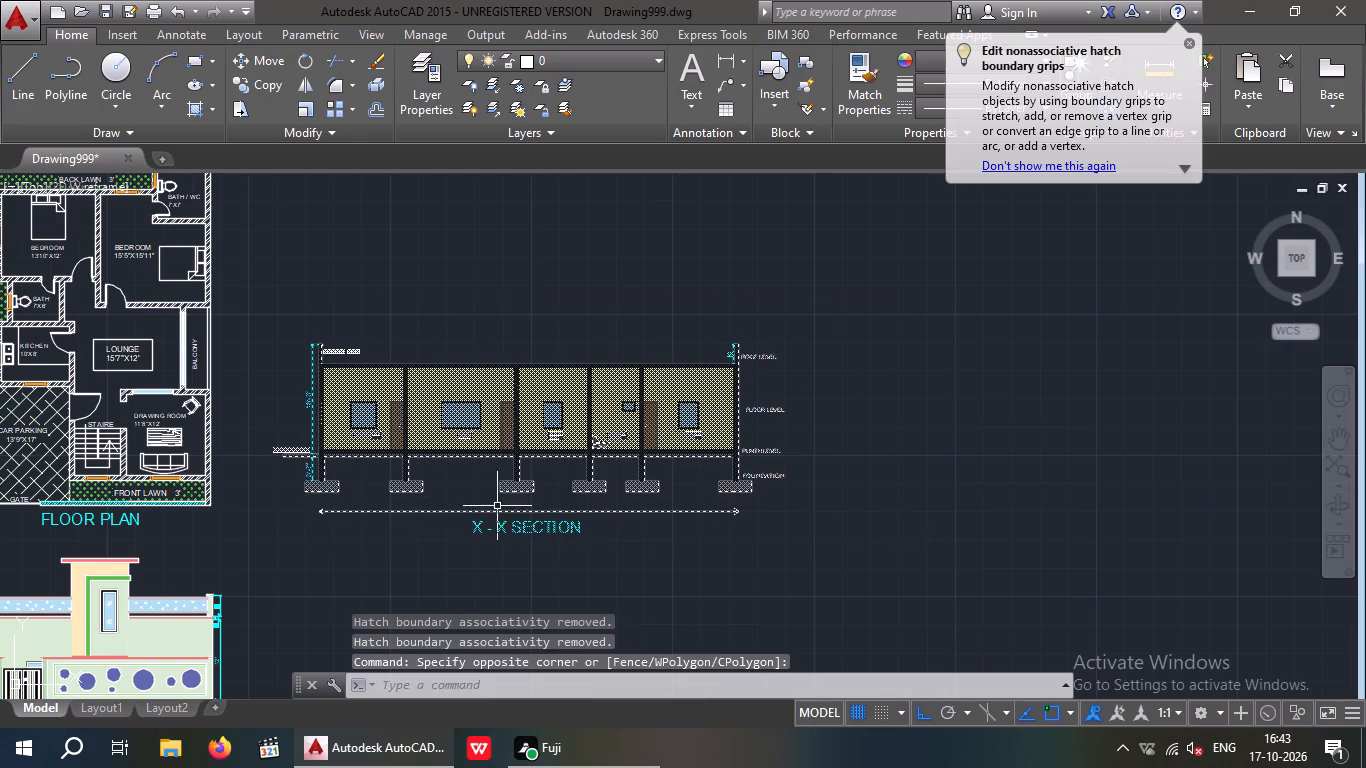
{"action": "left_click", "coordinate": [260, 62]}
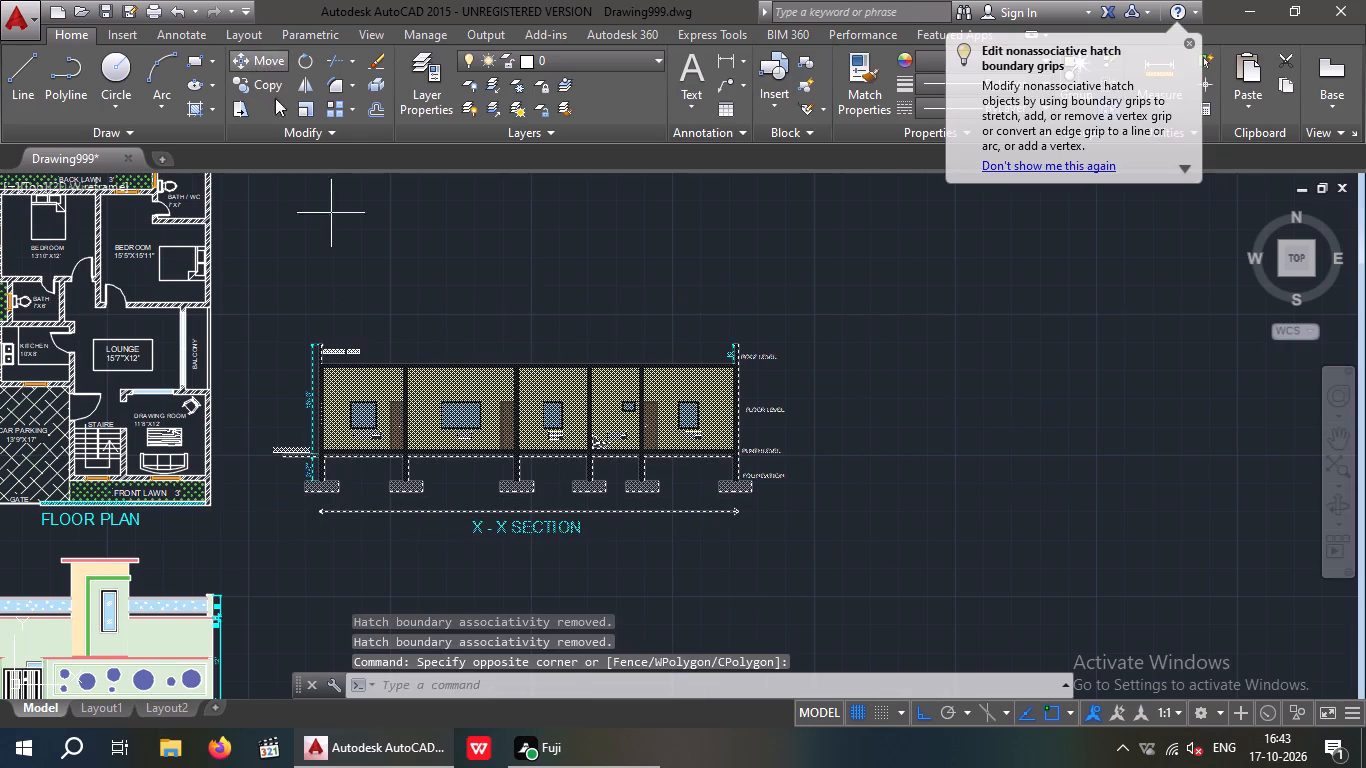
{"action": "scroll", "coordinate": [319, 540], "scroll_direction": "up", "scroll_amount": 2}
{"action": "left_click", "coordinate": [275, 421]}
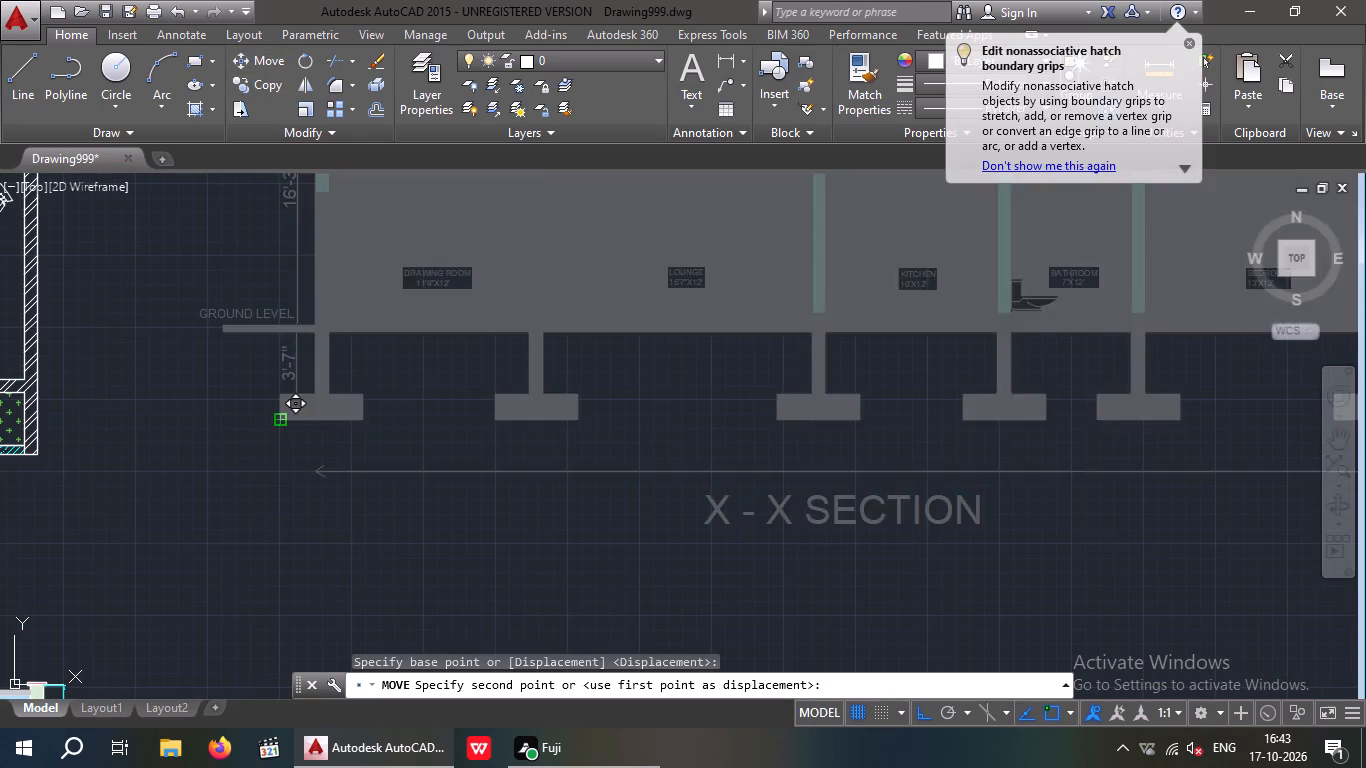
{"action": "scroll", "coordinate": [275, 421], "scroll_direction": "down", "scroll_amount": 3}
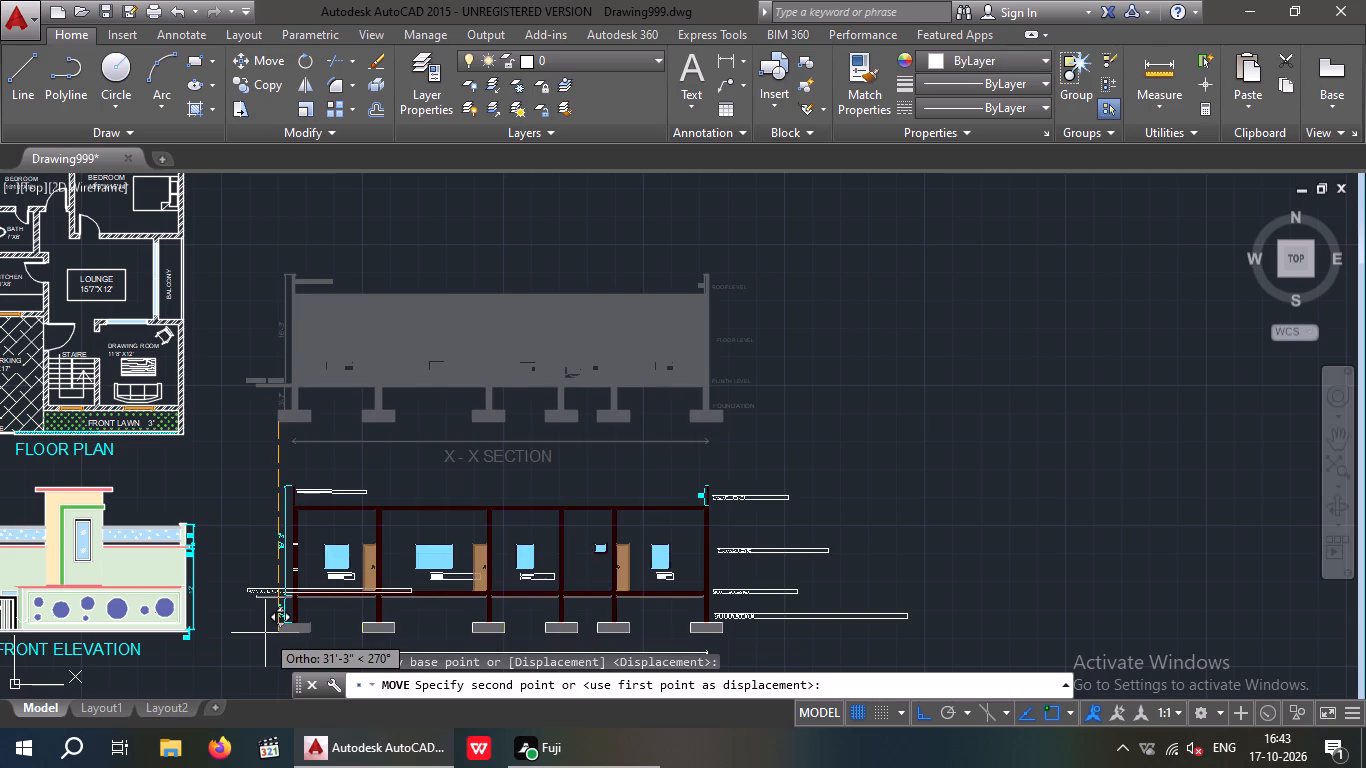
{"action": "left_click", "coordinate": [265, 633]}
{"action": "middle_click_drag", "start_coordinate": [740, 378], "coordinate": [877, 312]}
{"action": "scroll", "coordinate": [857, 320], "scroll_direction": "down", "scroll_amount": 1}
{"action": "middle_click_drag", "start_coordinate": [838, 331], "coordinate": [763, 433]}
{"action": "key", "text": "Escape"}
{"action": "key", "text": "Escape"}
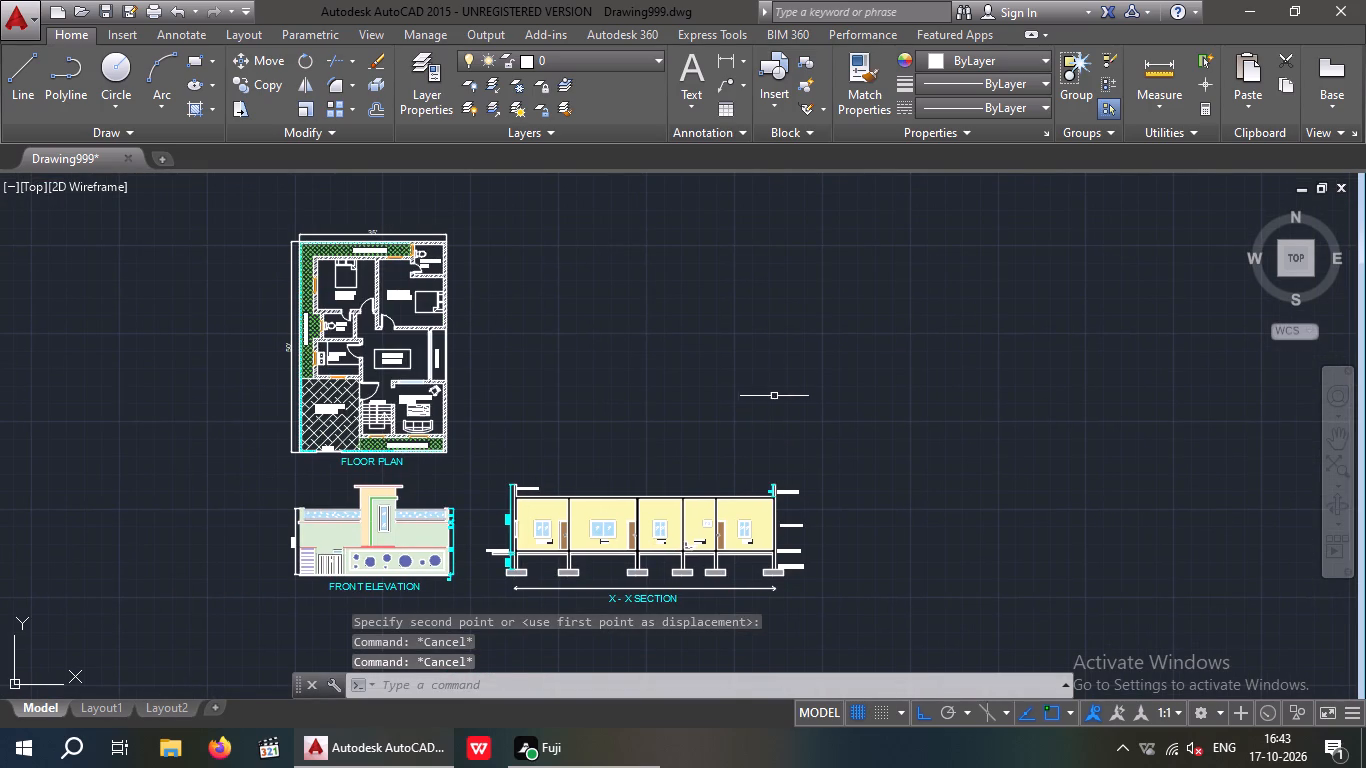
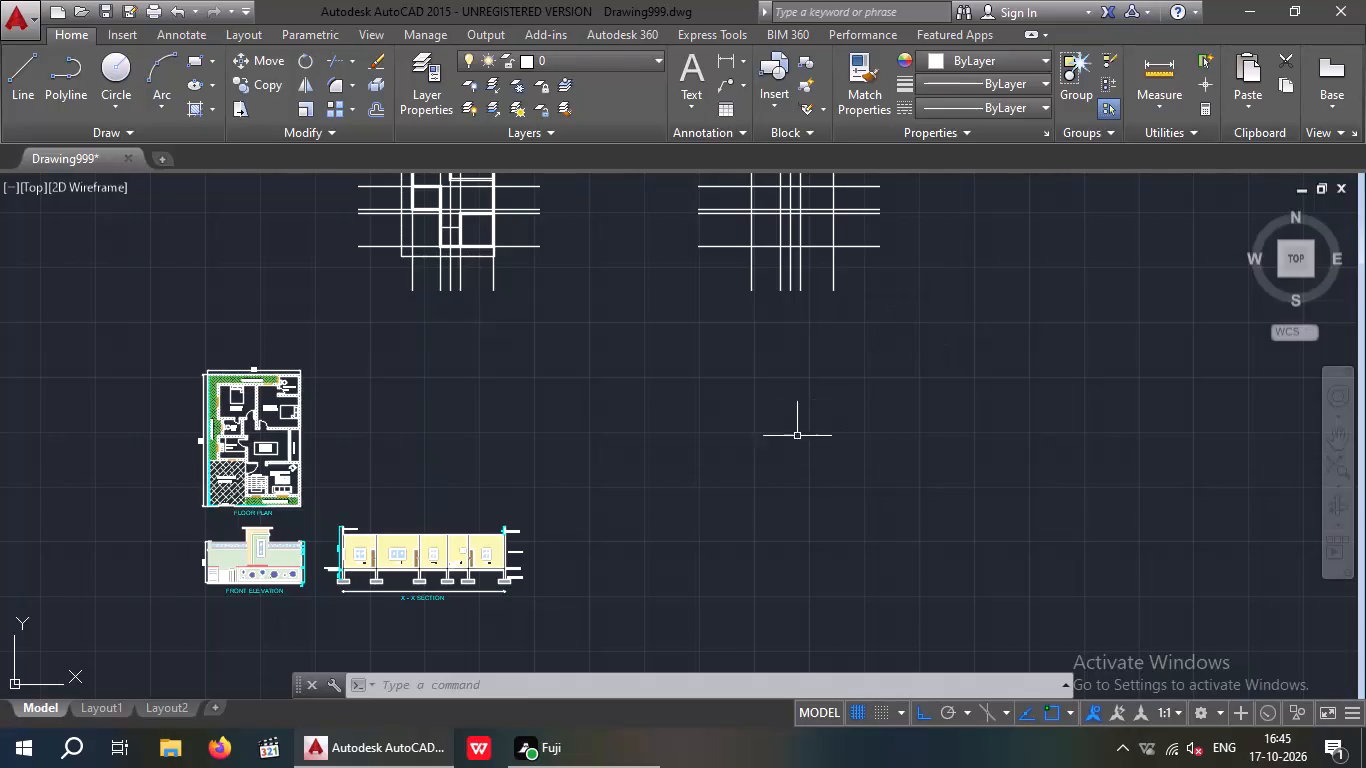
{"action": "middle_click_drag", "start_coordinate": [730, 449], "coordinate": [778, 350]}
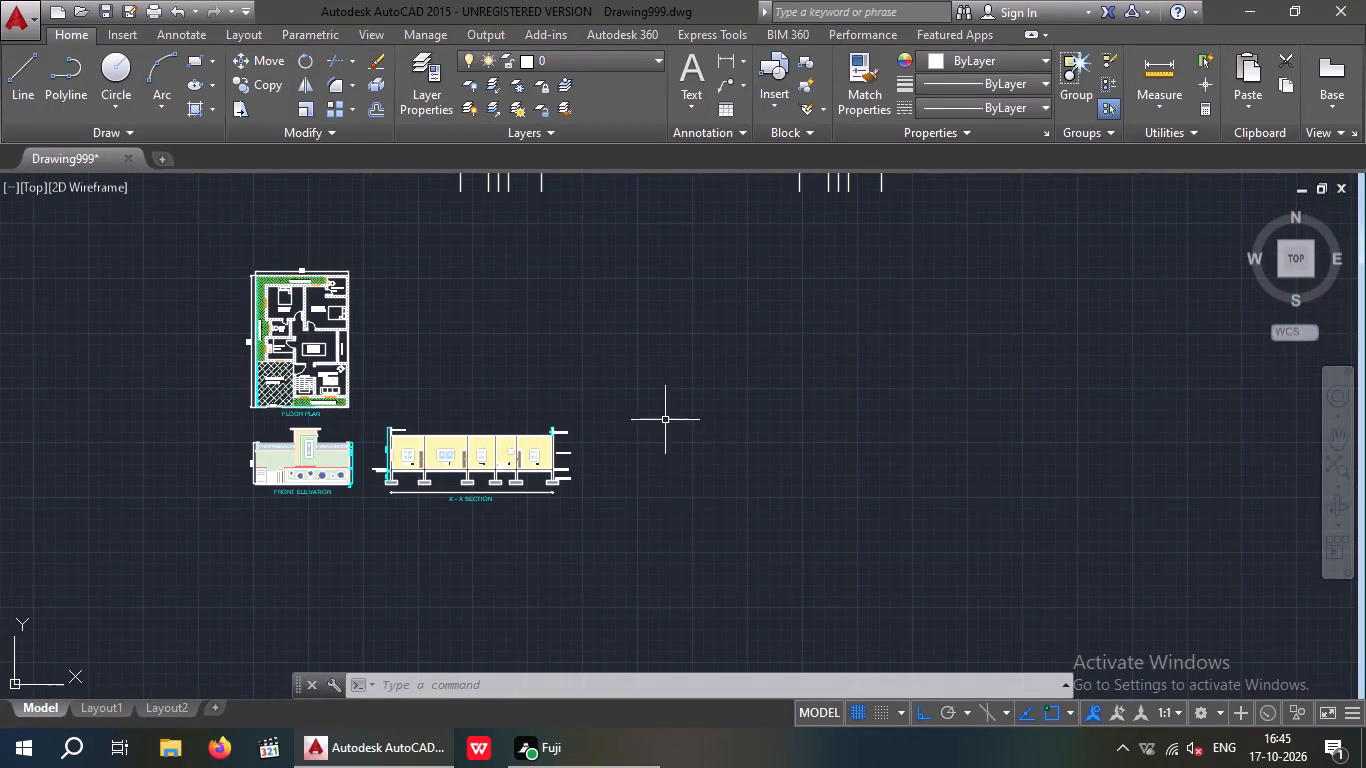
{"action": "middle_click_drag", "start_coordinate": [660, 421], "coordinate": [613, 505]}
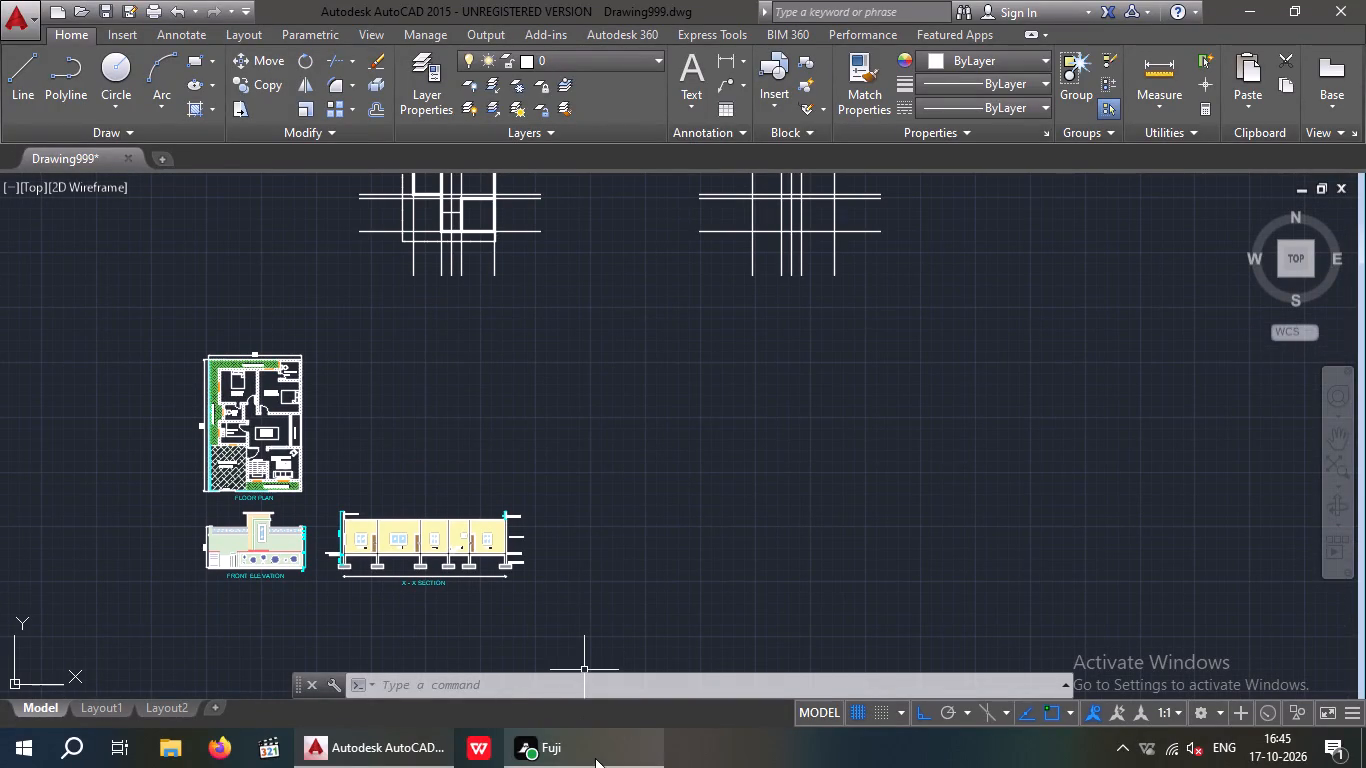
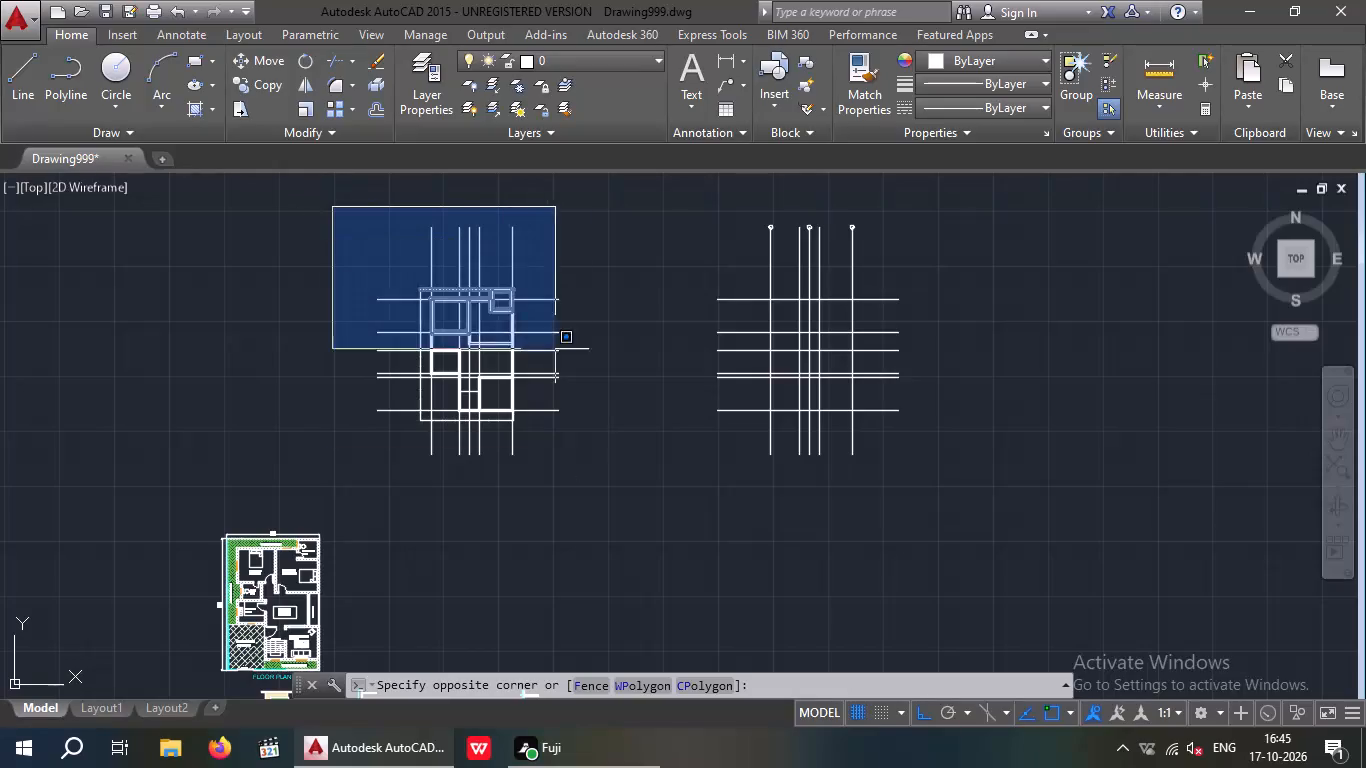
Delete both old grid-line layouts, including the wall outline drawn over one of them, above the floor plan.
{"action": "left_click", "coordinate": [1022, 494]}
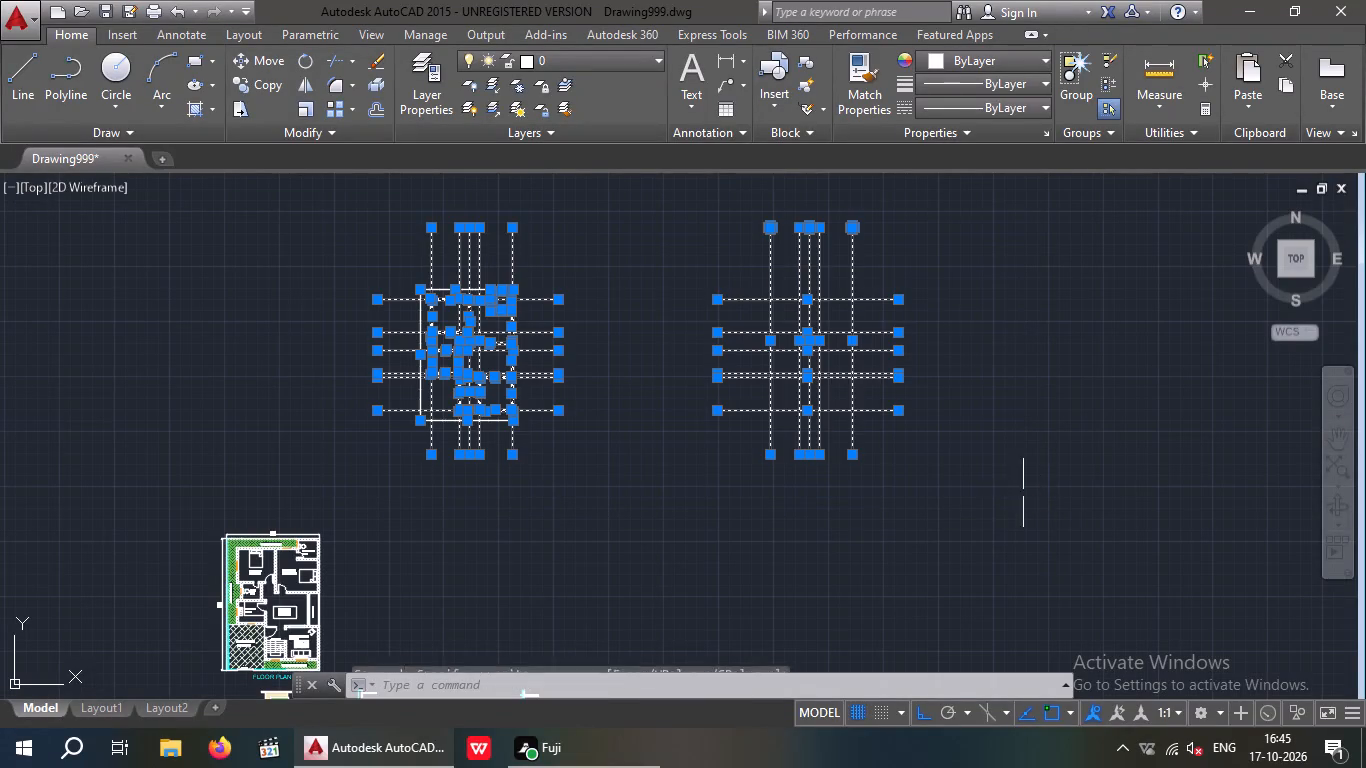
{"action": "key", "text": "Delete"}
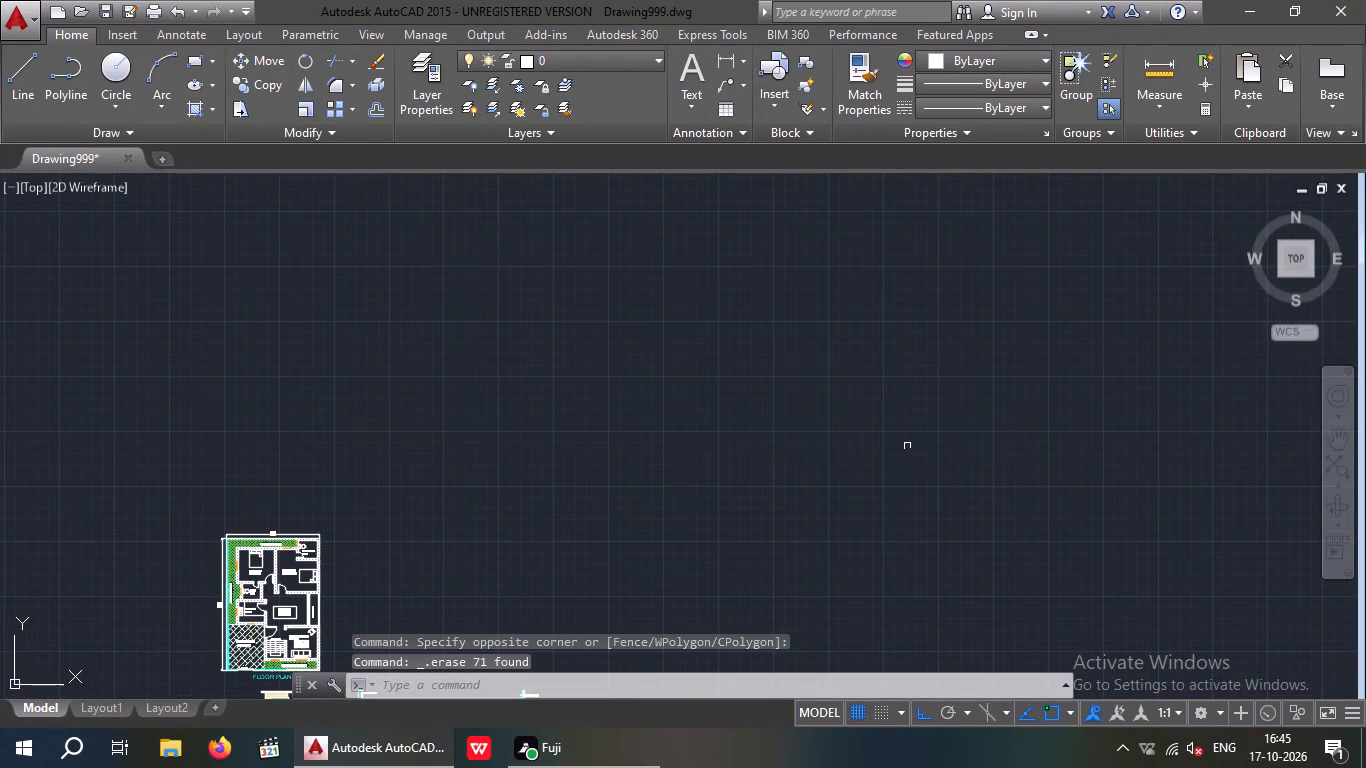
Copy the complete floor plan with its title and dimensions about 51 feet horizontally to the east, above the X-X section.
{"action": "middle_click_drag", "start_coordinate": [865, 442], "coordinate": [1125, 304]}
{"action": "middle_click_drag", "start_coordinate": [864, 385], "coordinate": [1023, 275]}
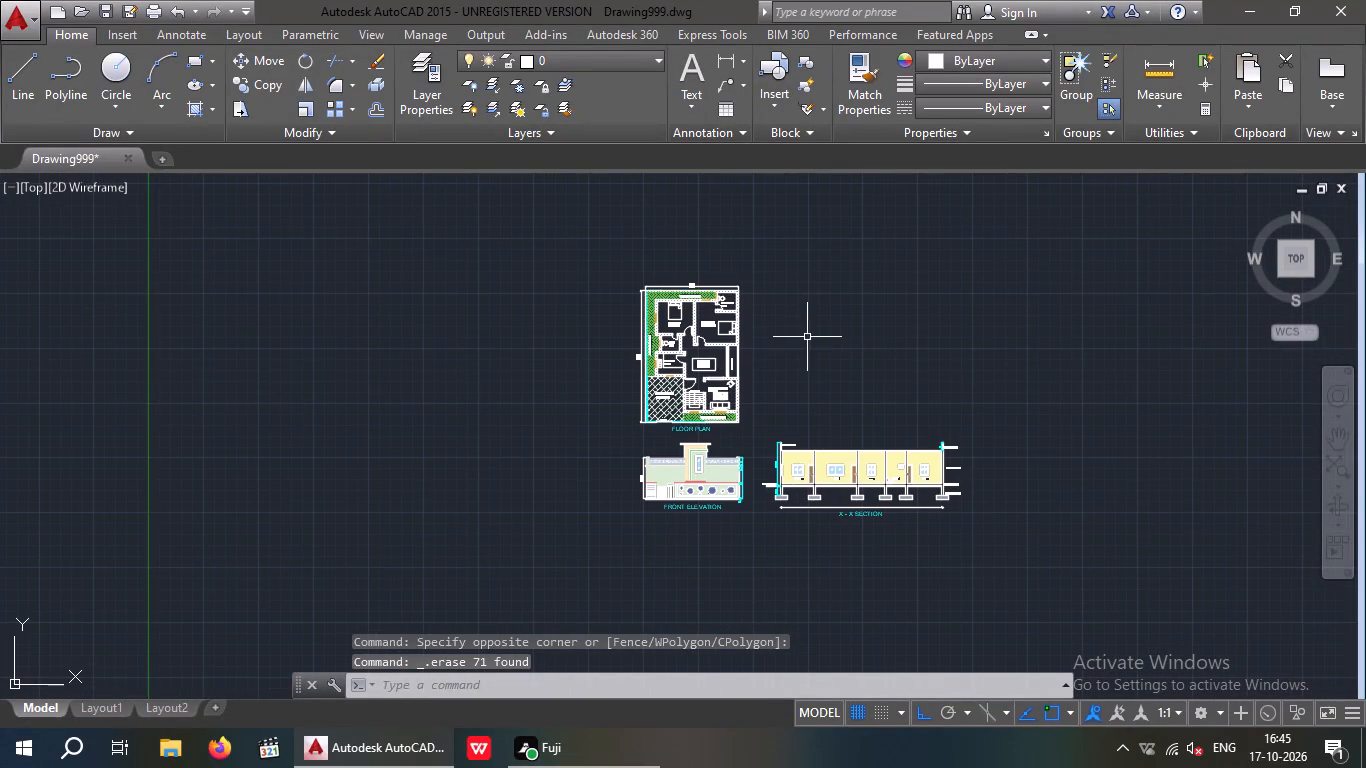
{"action": "middle_click_drag", "start_coordinate": [777, 333], "coordinate": [904, 307]}
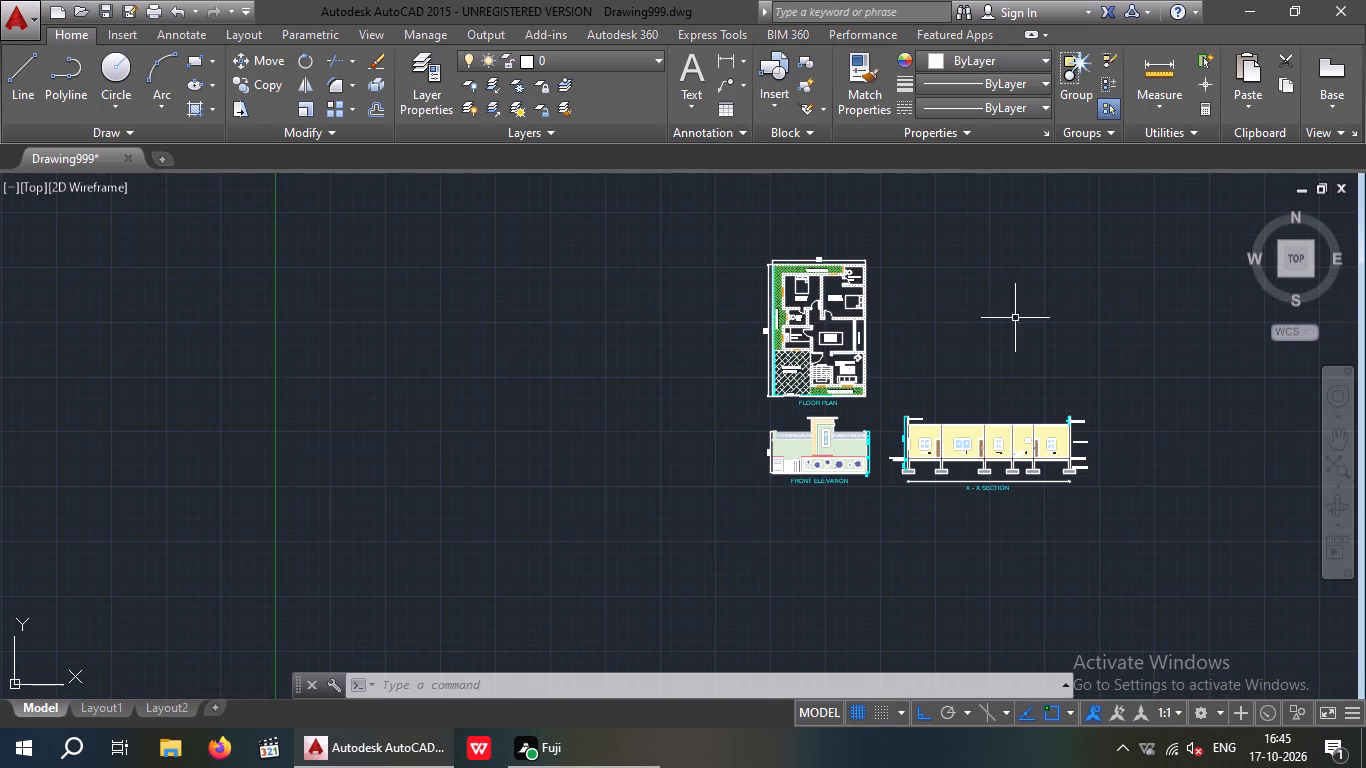
{"action": "scroll", "coordinate": [934, 304], "scroll_direction": "up", "scroll_amount": 2}
{"action": "scroll", "coordinate": [755, 321], "scroll_direction": "up", "scroll_amount": 1}
{"action": "middle_click_drag", "start_coordinate": [924, 425], "coordinate": [924, 460]}
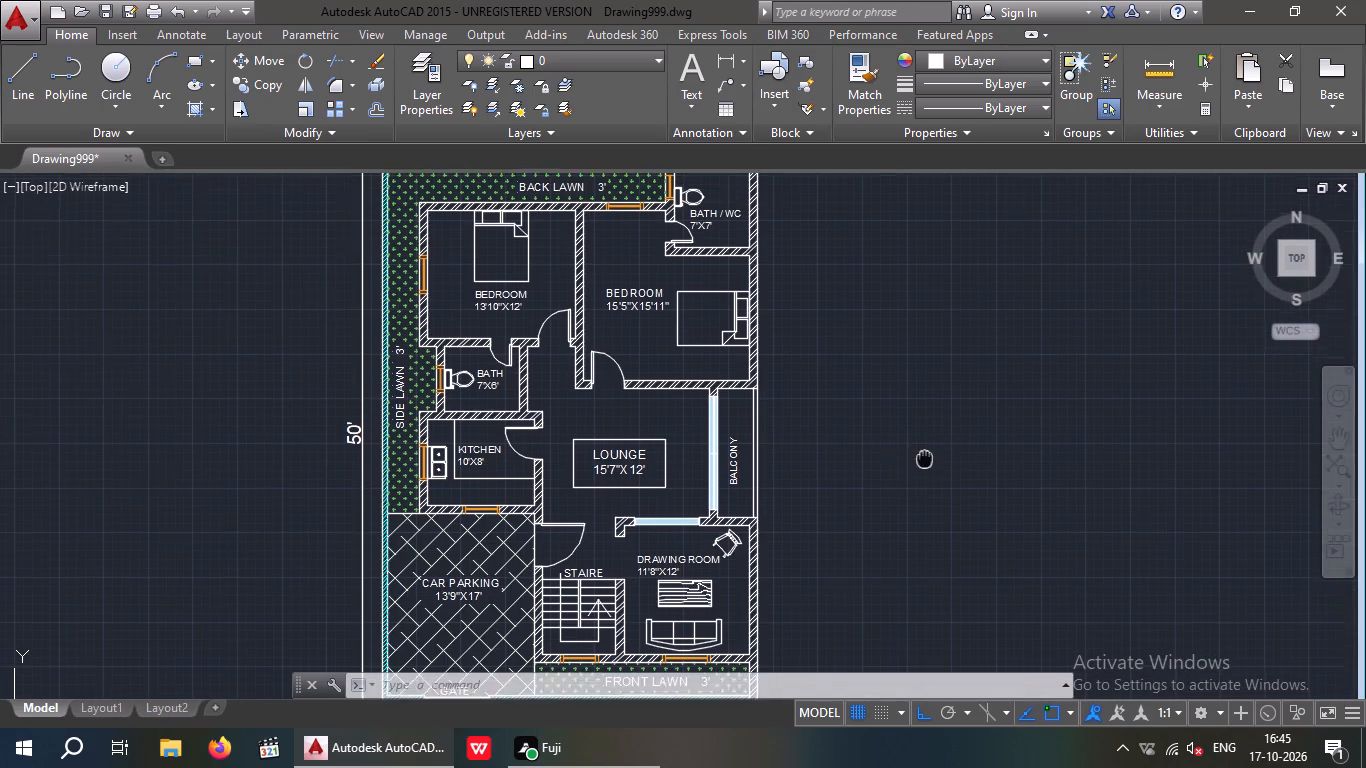
{"action": "middle_click_drag", "start_coordinate": [924, 460], "coordinate": [928, 482]}
{"action": "type", "text": "CO"}
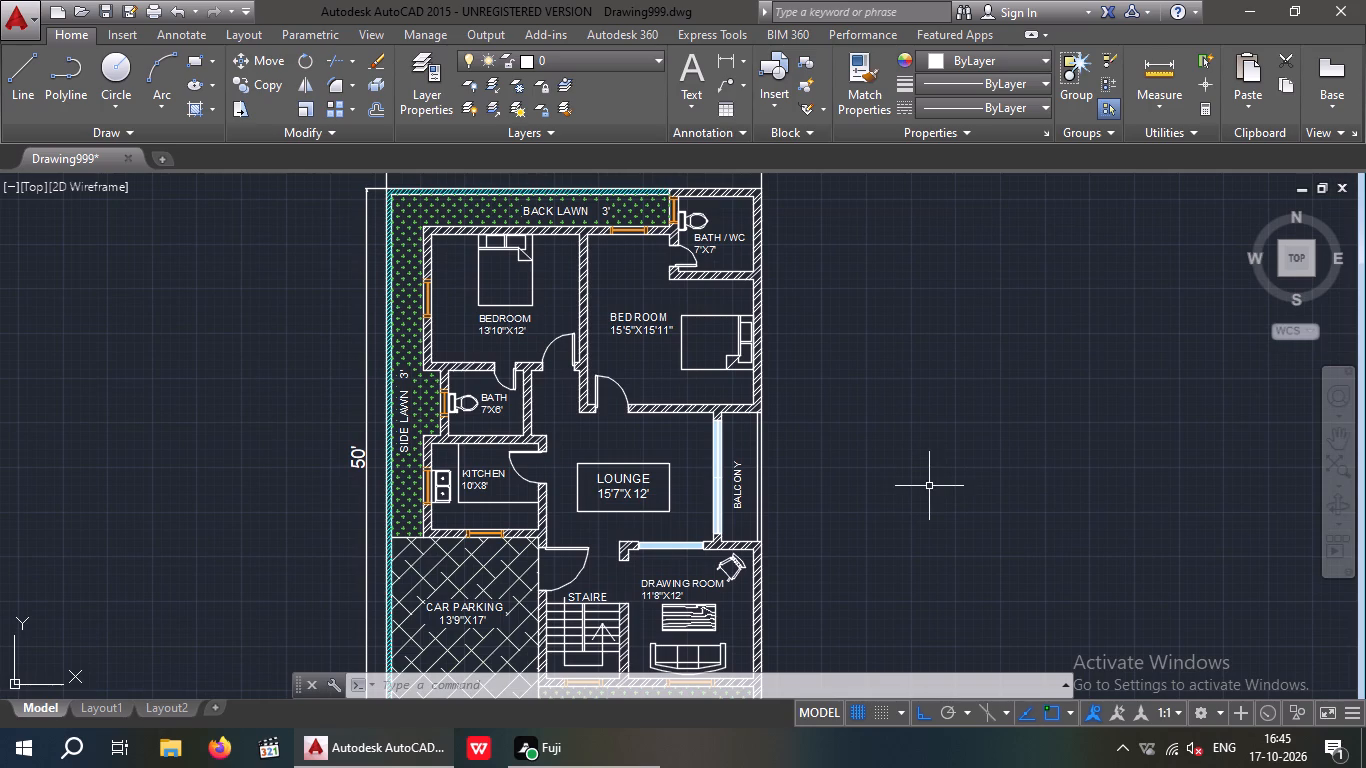
{"action": "key", "text": "space"}
{"action": "scroll", "coordinate": [867, 251], "scroll_direction": "down", "scroll_amount": 2}
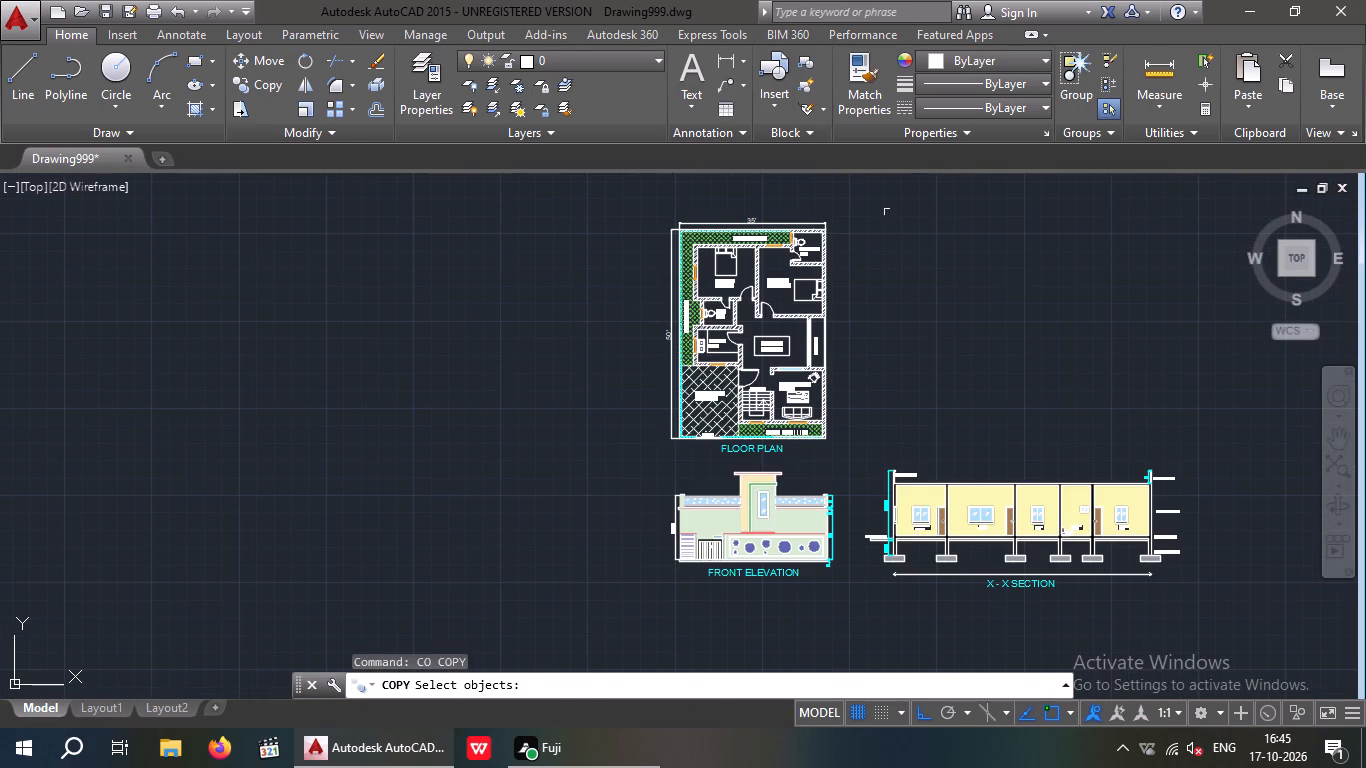
{"action": "left_click", "coordinate": [886, 208]}
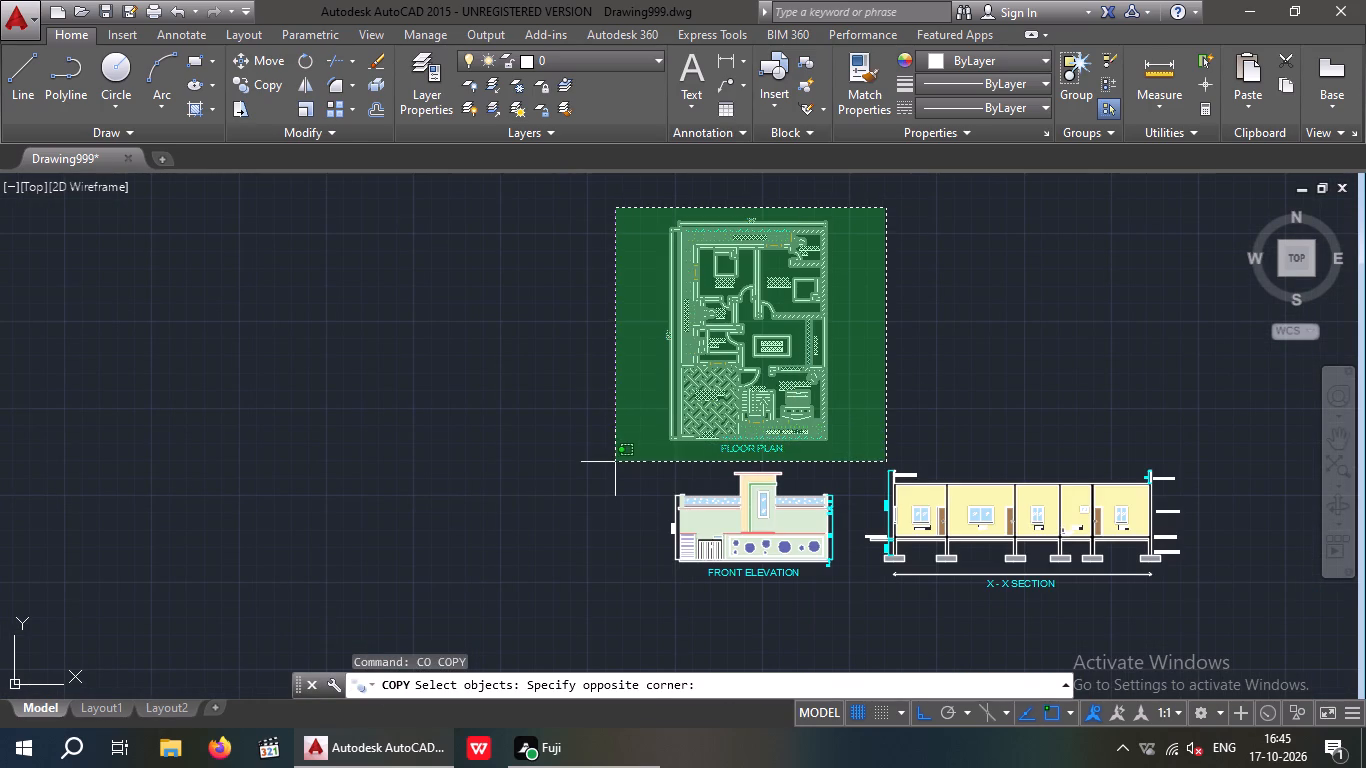
{"action": "left_click", "coordinate": [615, 462]}
{"action": "key", "text": "space"}
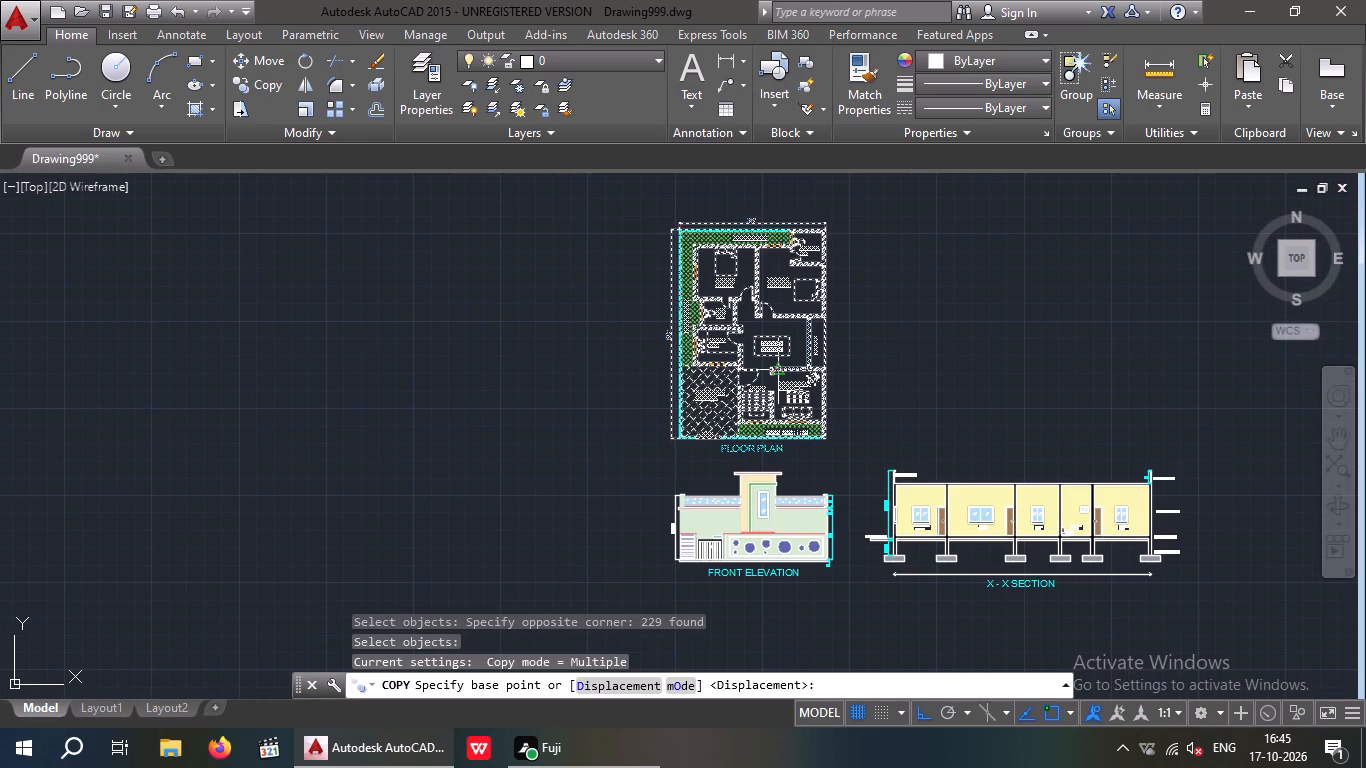
{"action": "left_click", "coordinate": [776, 369]}
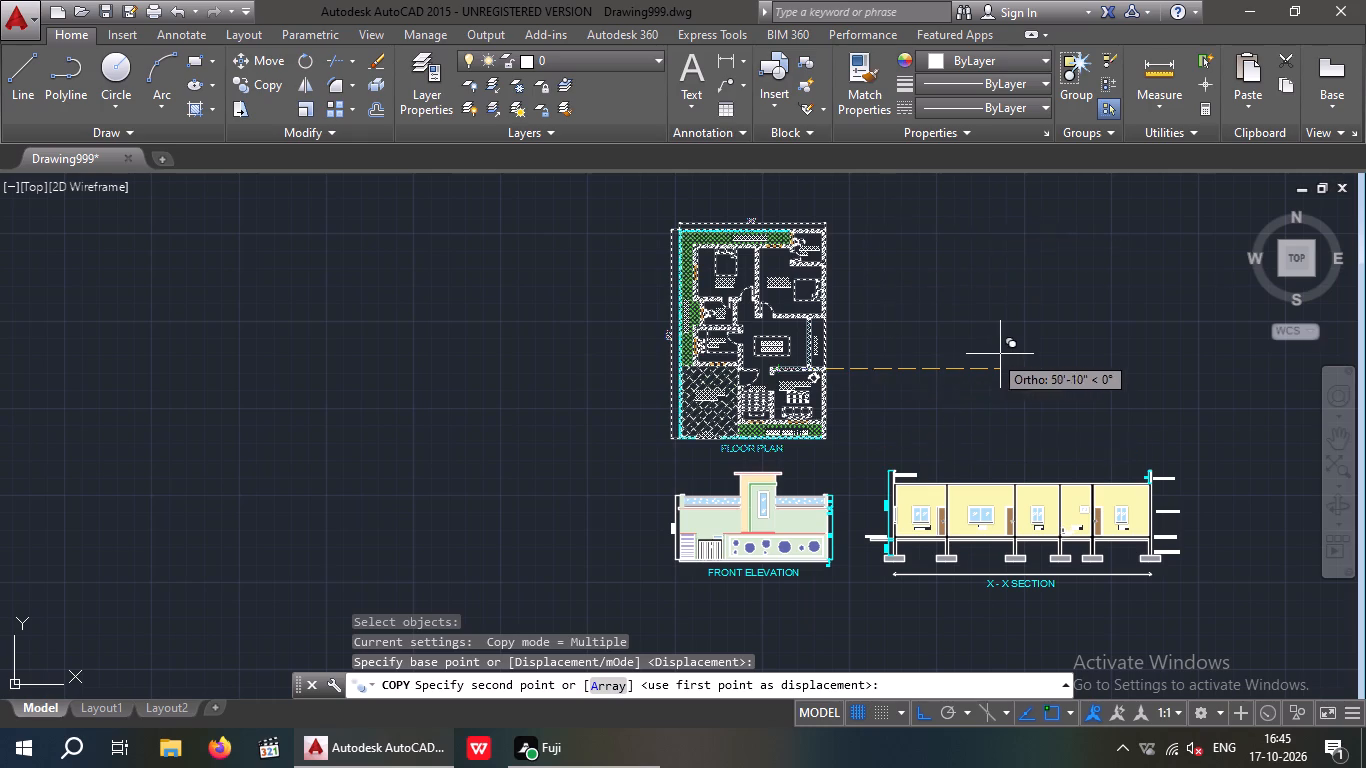
{"action": "left_click", "coordinate": [1003, 354]}
{"action": "key", "text": "Escape"}
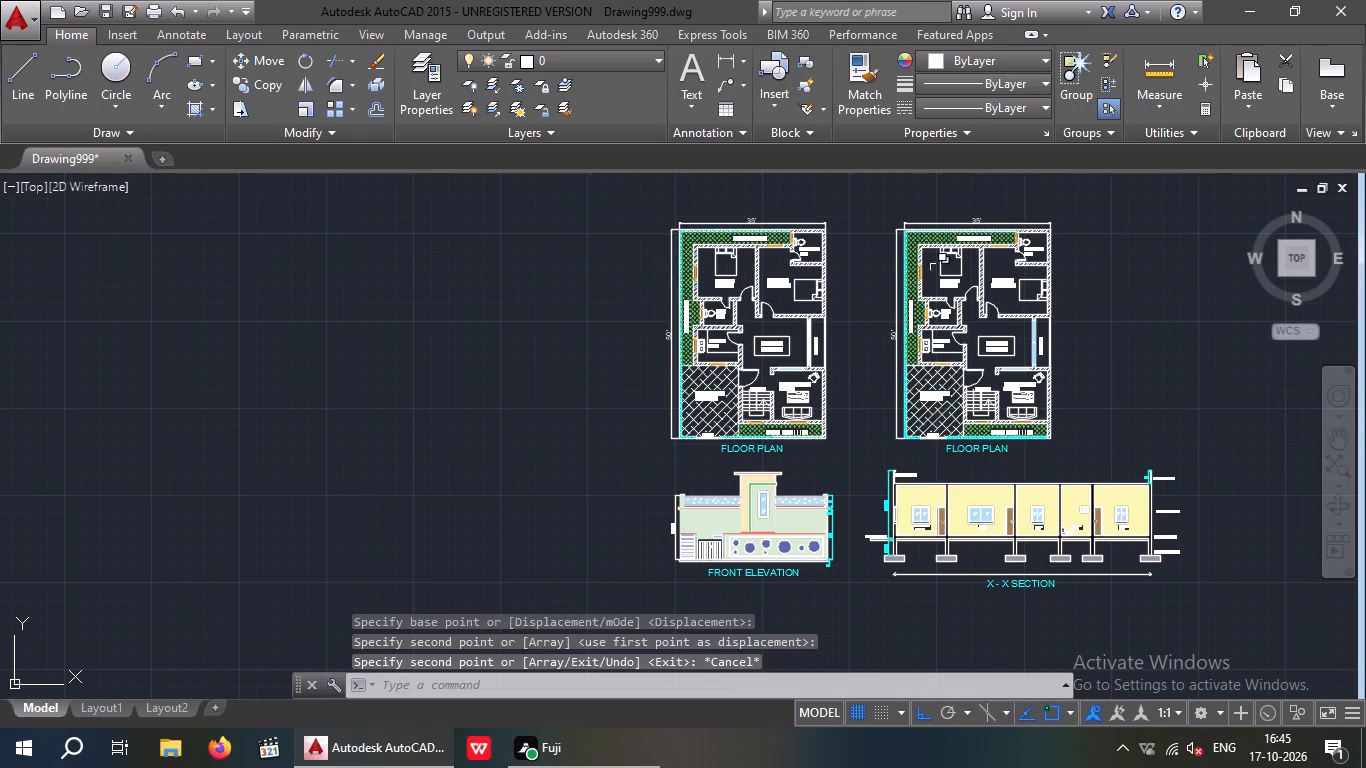
Delete the cyan boundary wall hatch along the back and side lawns and the bedroom wall hatch in the copied plan.
{"action": "scroll", "coordinate": [1043, 238], "scroll_direction": "up", "scroll_amount": 4}
{"action": "middle_click_drag", "start_coordinate": [967, 267], "coordinate": [967, 275]}
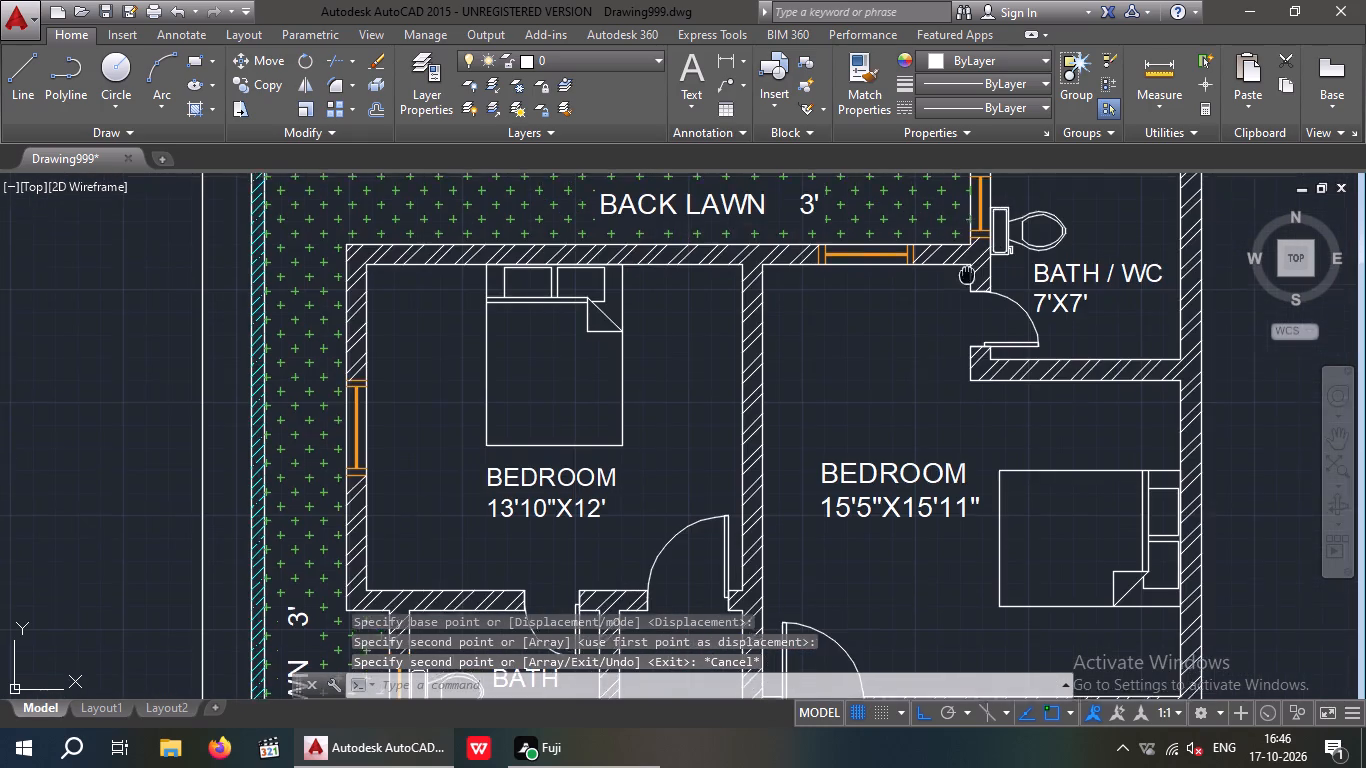
{"action": "middle_click_drag", "start_coordinate": [967, 275], "coordinate": [999, 439]}
{"action": "middle_click_drag", "start_coordinate": [685, 381], "coordinate": [750, 317]}
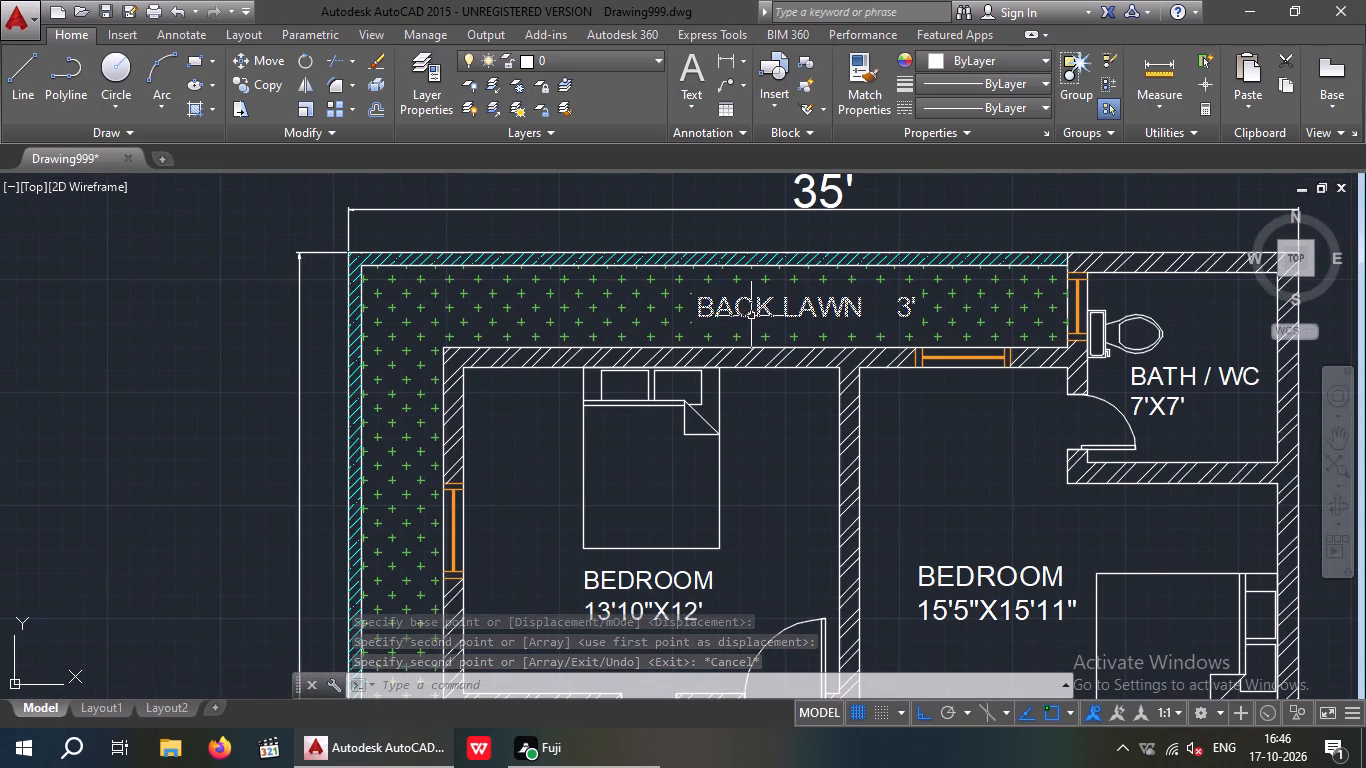
{"action": "scroll", "coordinate": [766, 337], "scroll_direction": "down", "scroll_amount": 1}
{"action": "middle_click_drag", "start_coordinate": [778, 351], "coordinate": [784, 322]}
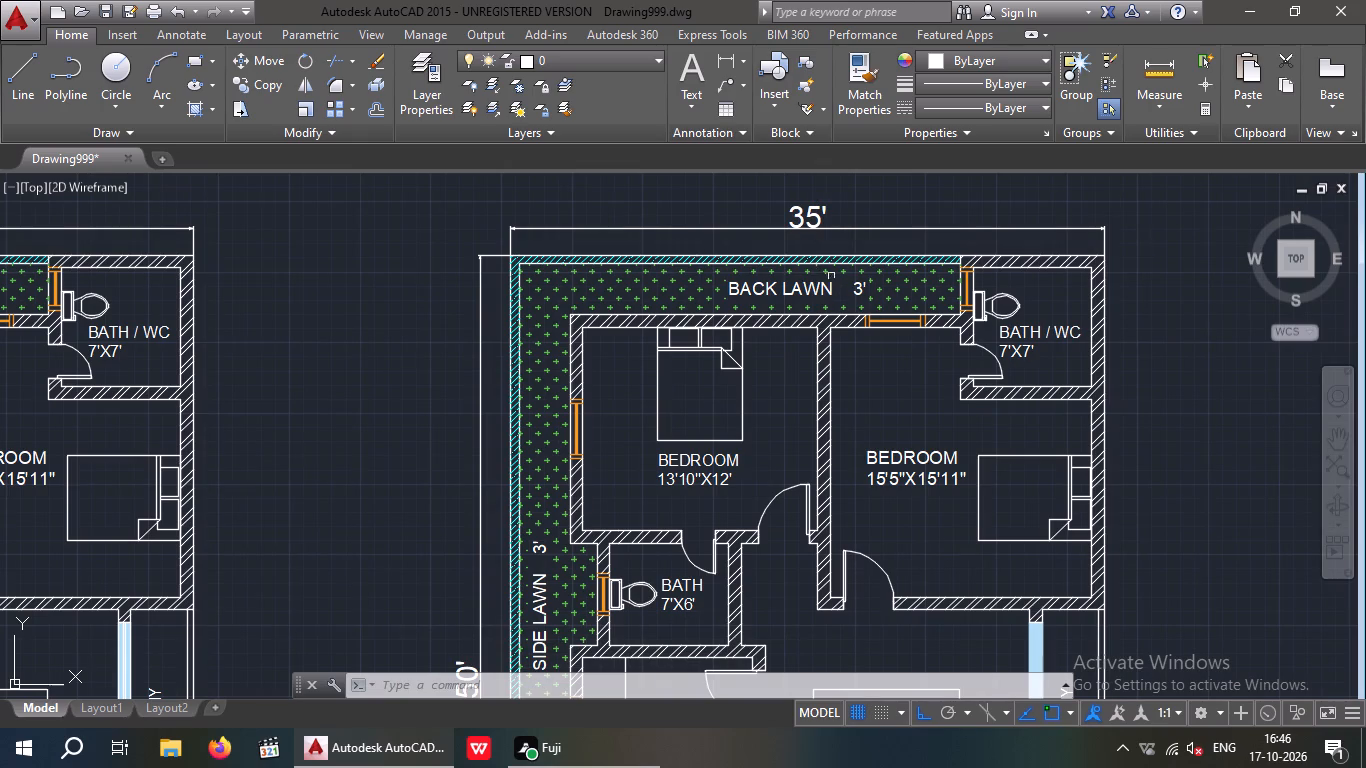
{"action": "left_click", "coordinate": [843, 259]}
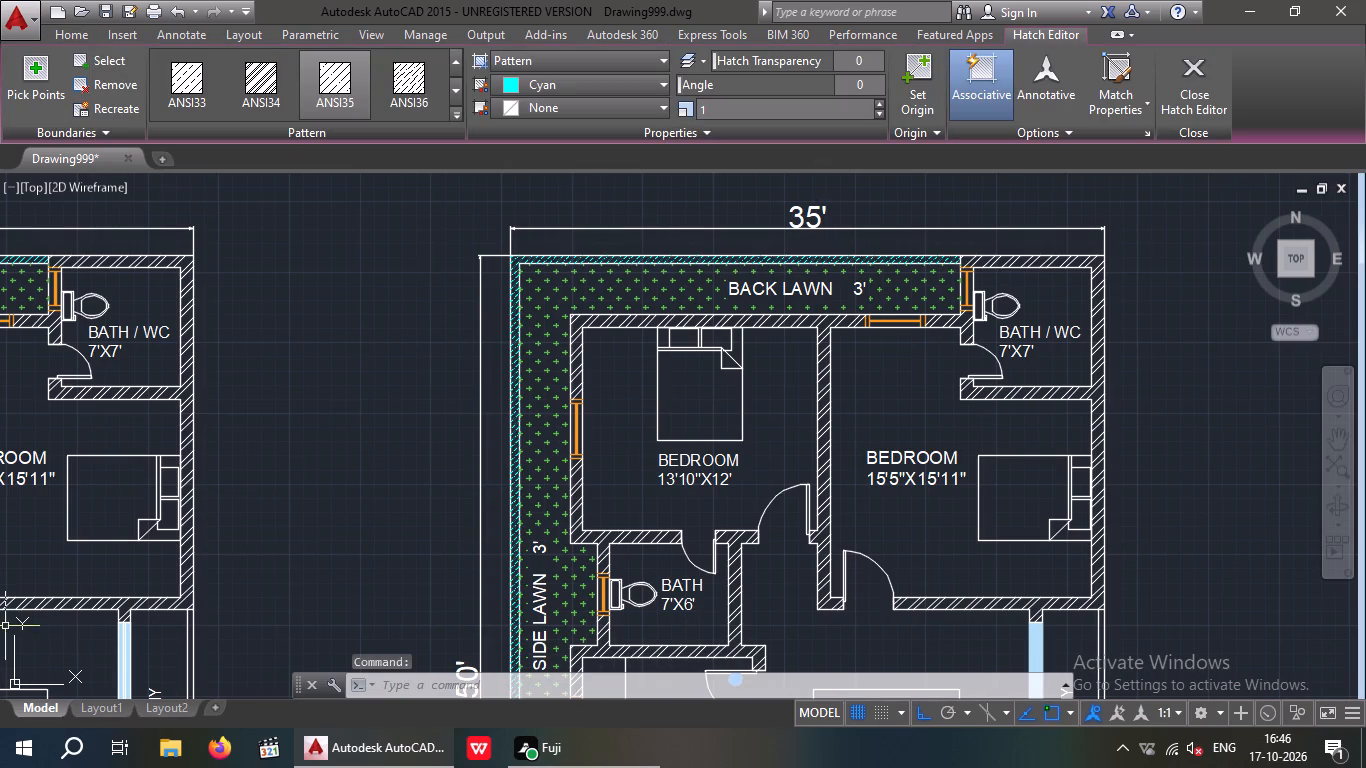
{"action": "key", "text": "Delete"}
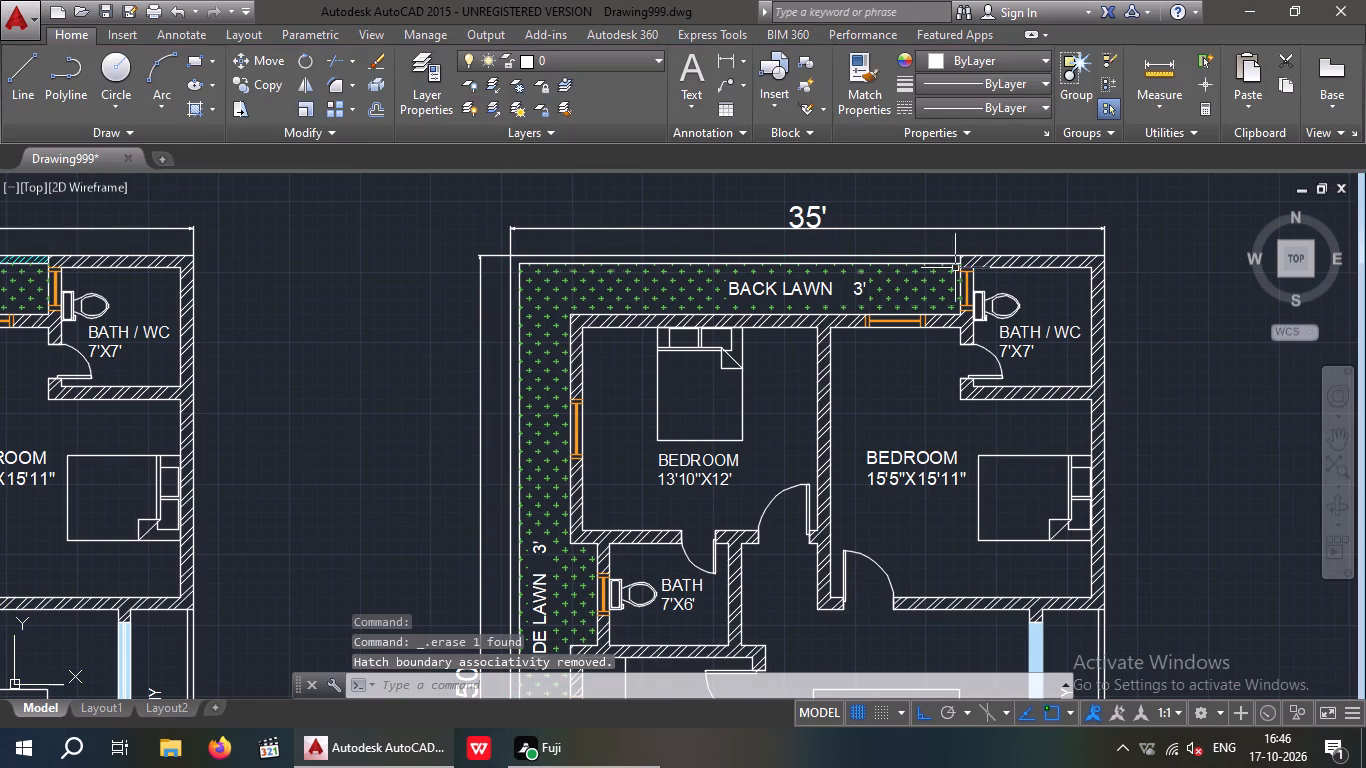
{"action": "left_click", "coordinate": [1031, 265]}
{"action": "key", "text": "Delete"}
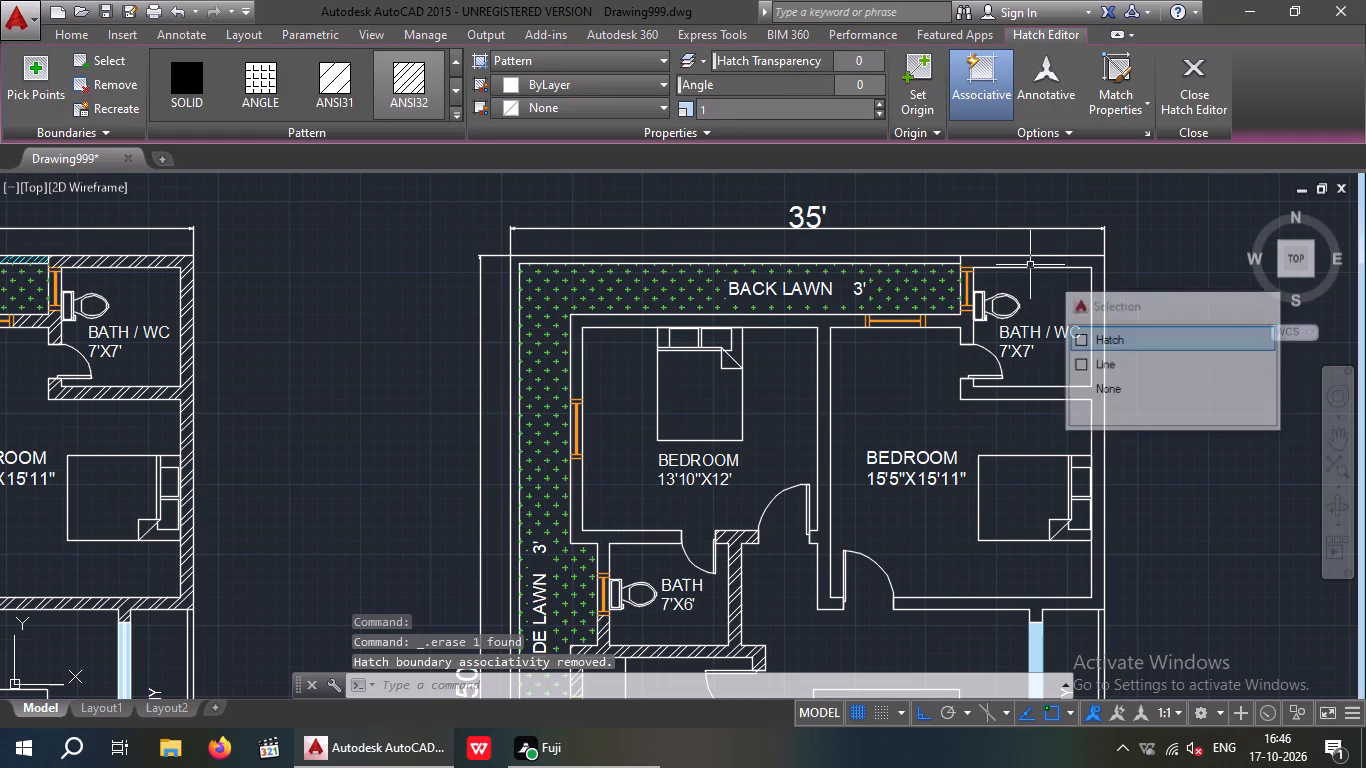
Delete the remaining wall hatch around the bath, kitchen, stair and drawing room in the copied plan.
{"action": "scroll", "coordinate": [807, 373], "scroll_direction": "down", "scroll_amount": 1}
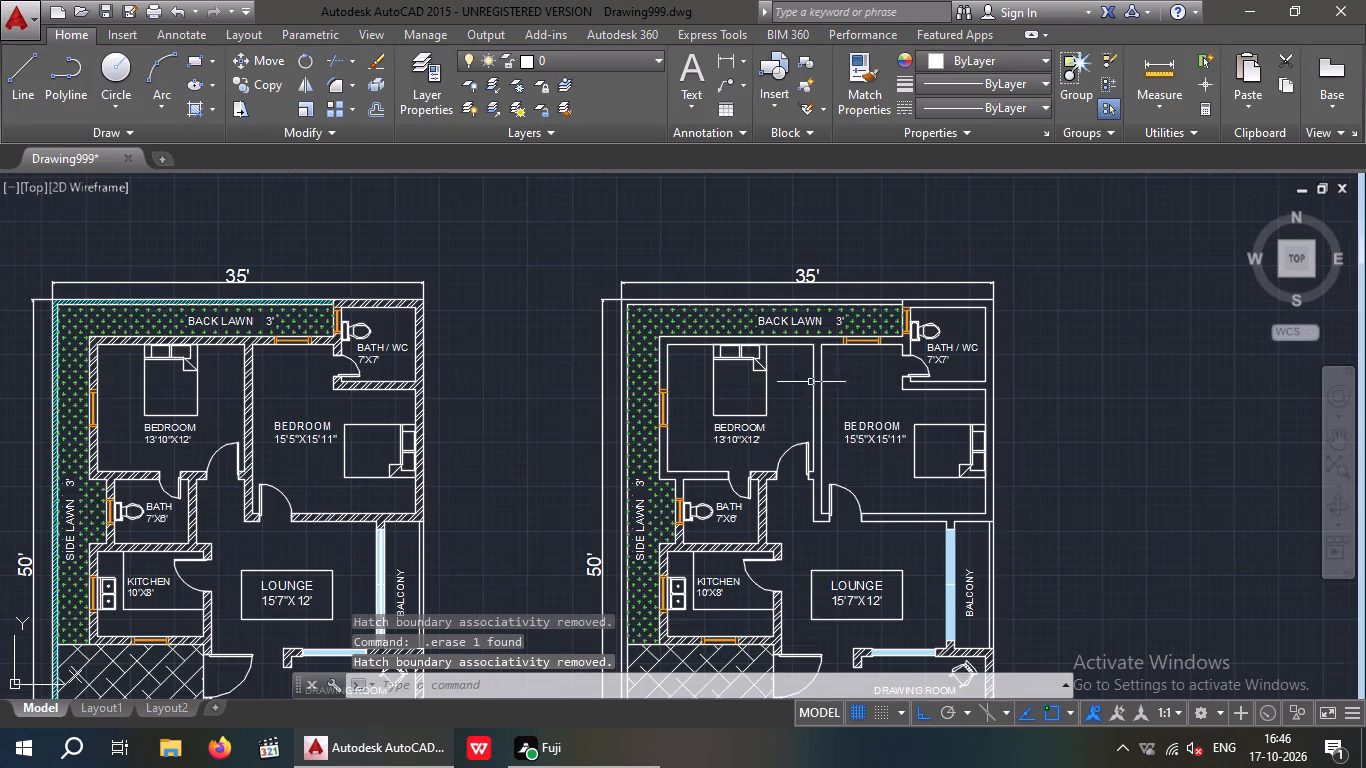
{"action": "middle_click_drag", "start_coordinate": [819, 442], "coordinate": [824, 214]}
{"action": "middle_click_drag", "start_coordinate": [741, 293], "coordinate": [732, 342]}
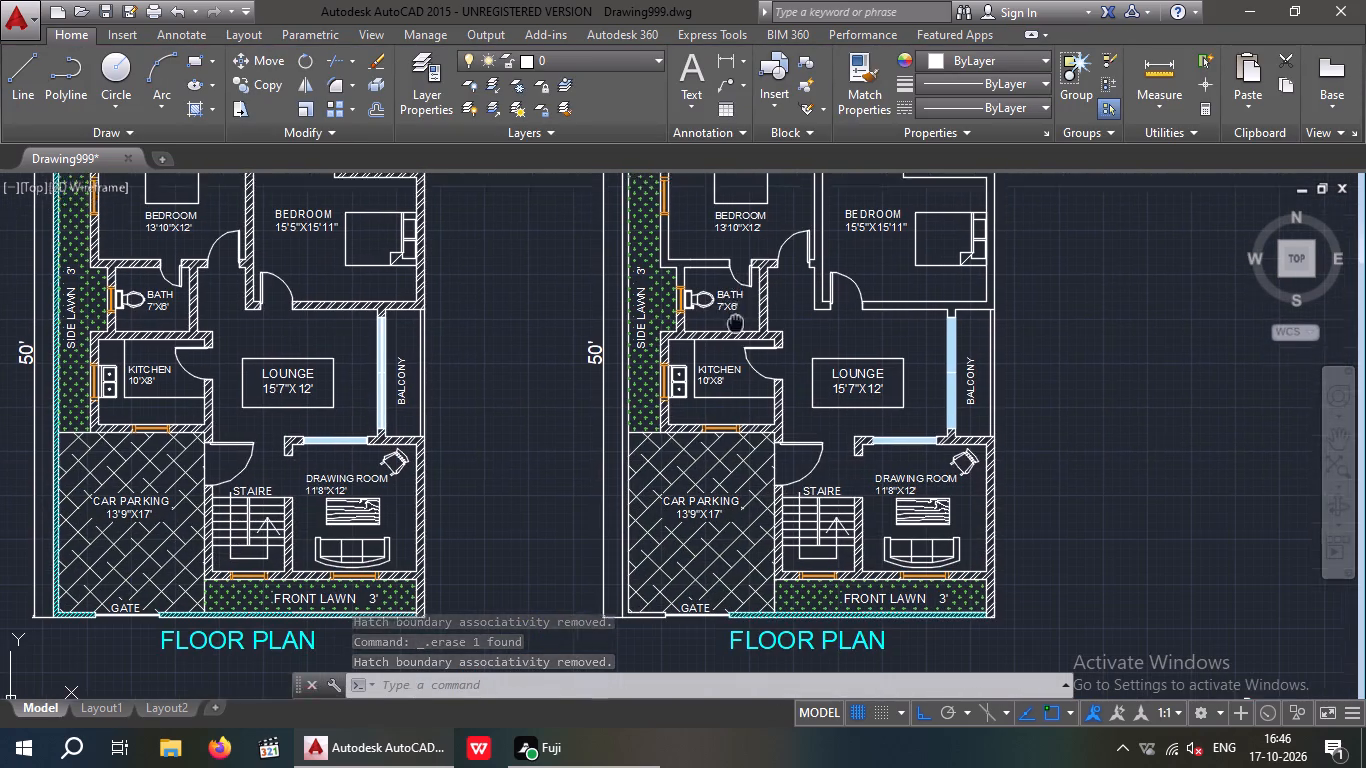
{"action": "middle_click_drag", "start_coordinate": [732, 342], "coordinate": [713, 526]}
{"action": "middle_click_drag", "start_coordinate": [869, 519], "coordinate": [868, 518]}
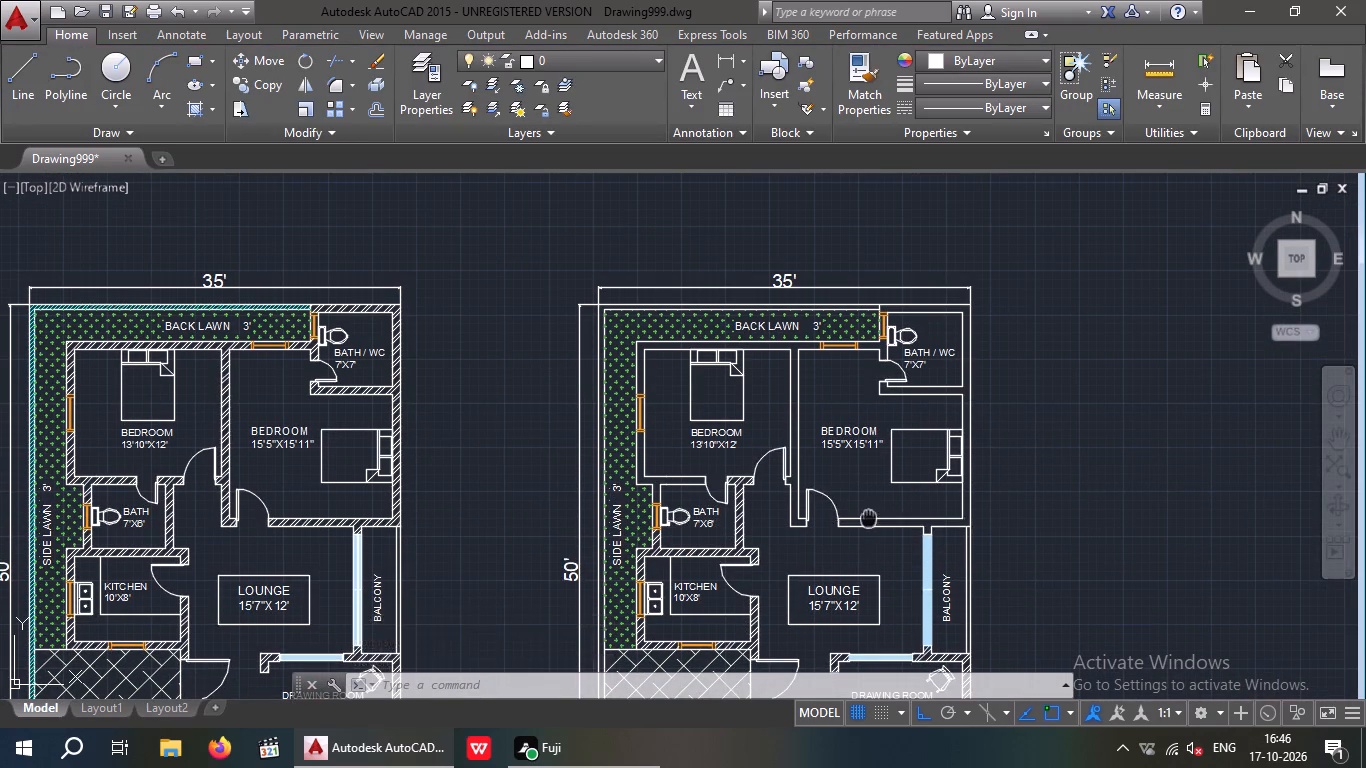
{"action": "middle_click_drag", "start_coordinate": [868, 518], "coordinate": [819, 367]}
{"action": "left_click", "coordinate": [689, 378]}
{"action": "key", "text": "Delete"}
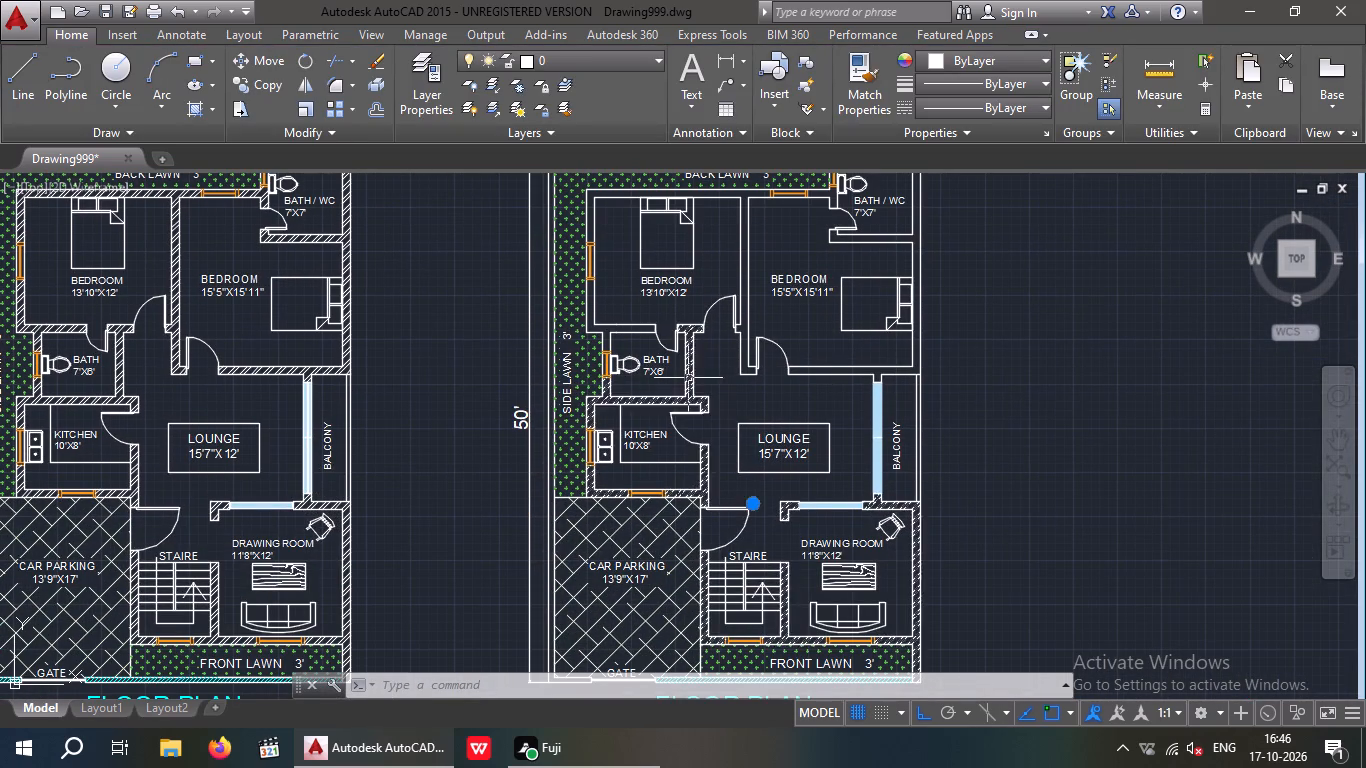
Delete the light-blue hatch and all lines of the window between the lounge and balcony in the copied plan.
{"action": "middle_click_drag", "start_coordinate": [771, 622], "coordinate": [775, 516]}
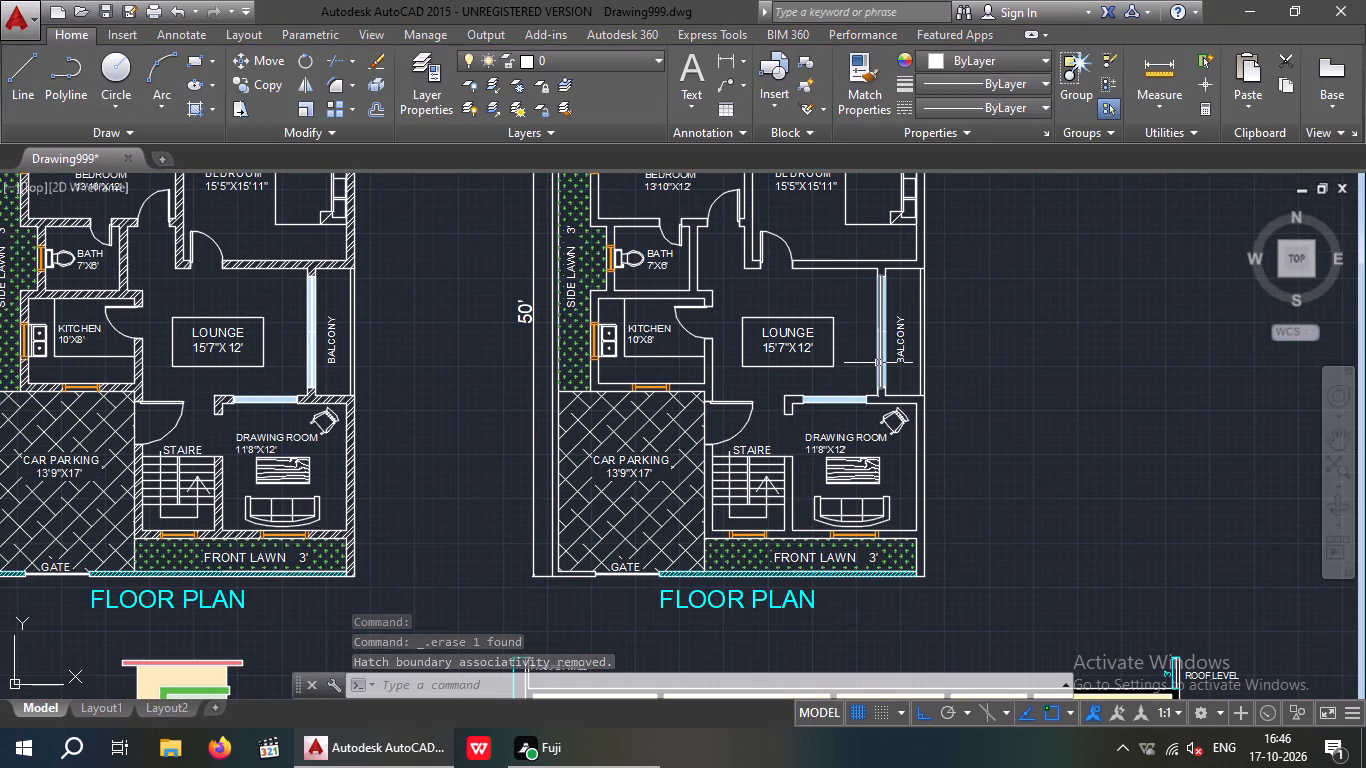
{"action": "left_click", "coordinate": [880, 363]}
{"action": "key", "text": "Delete"}
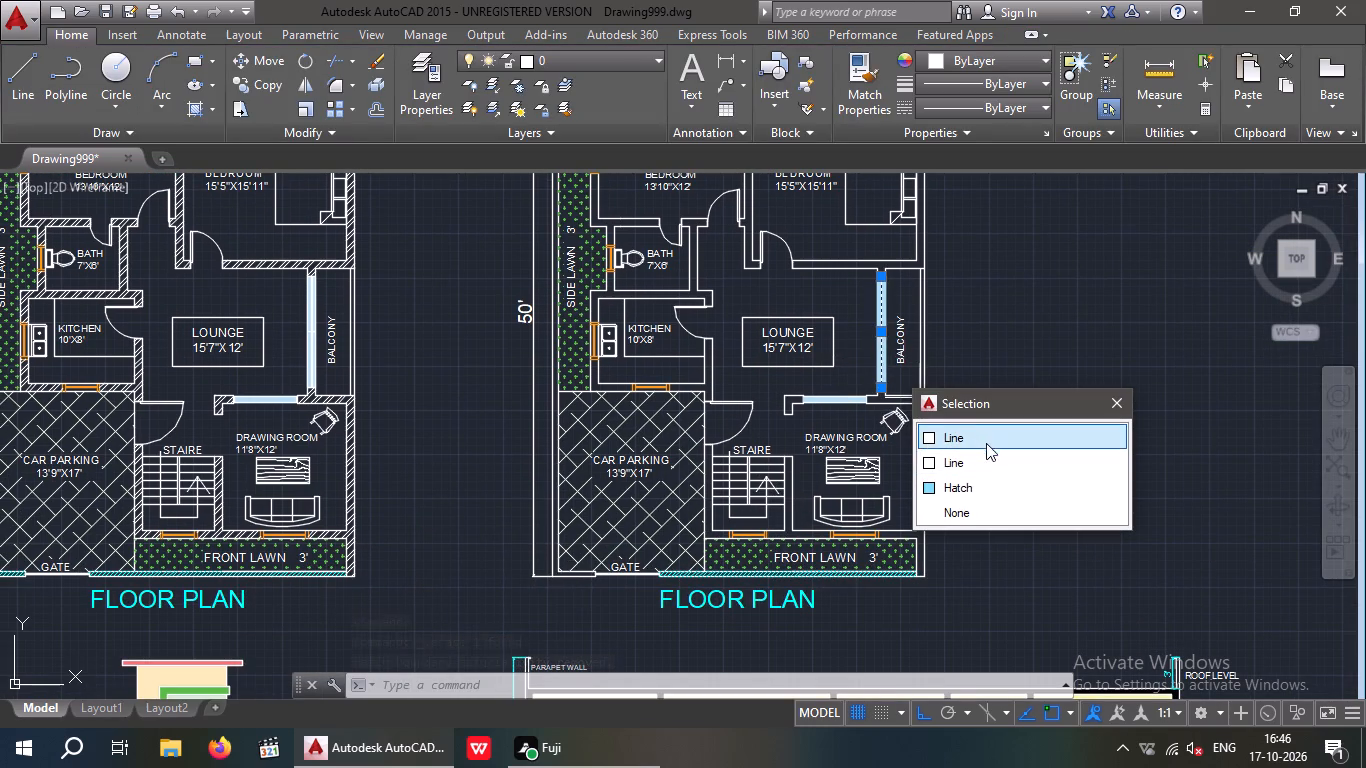
{"action": "left_click", "coordinate": [932, 484]}
{"action": "key", "text": "Delete"}
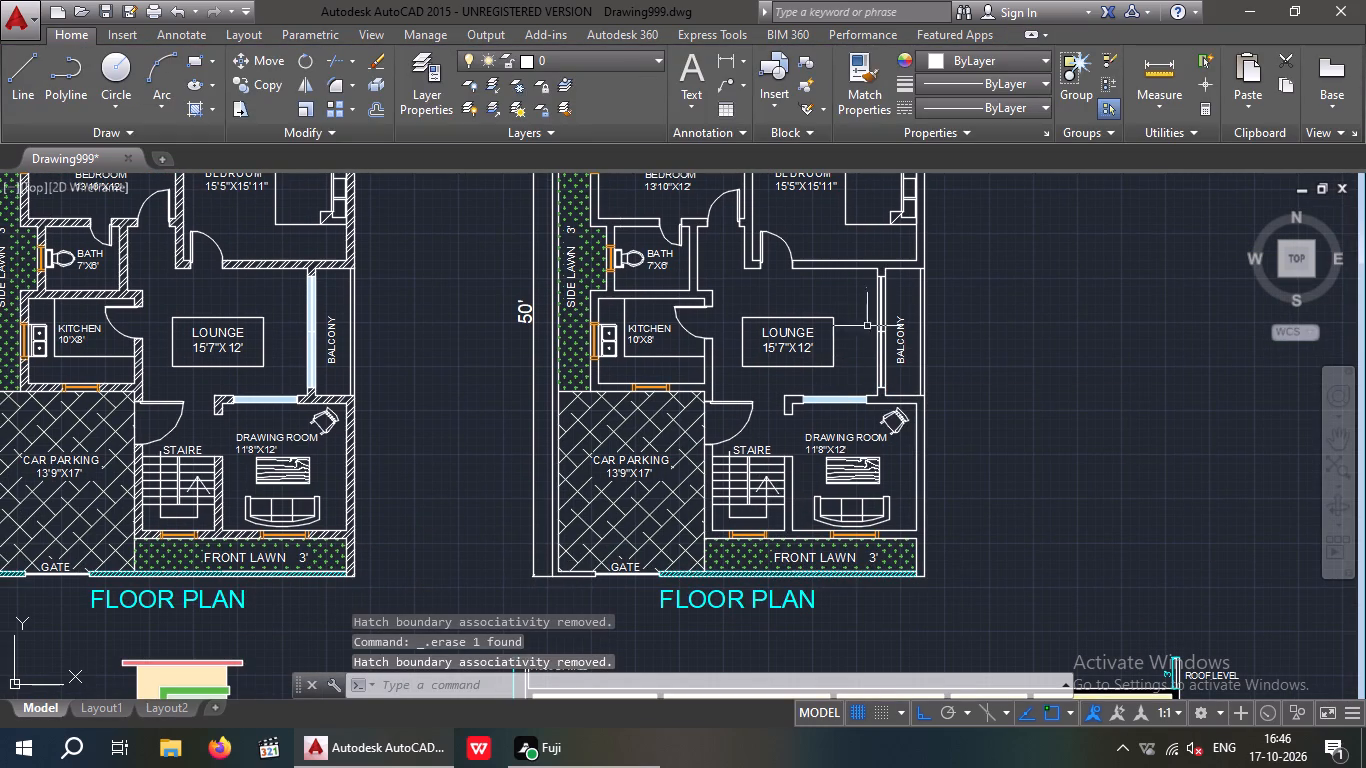
{"action": "scroll", "coordinate": [866, 282], "scroll_direction": "up", "scroll_amount": 1}
{"action": "left_click", "coordinate": [867, 269]}
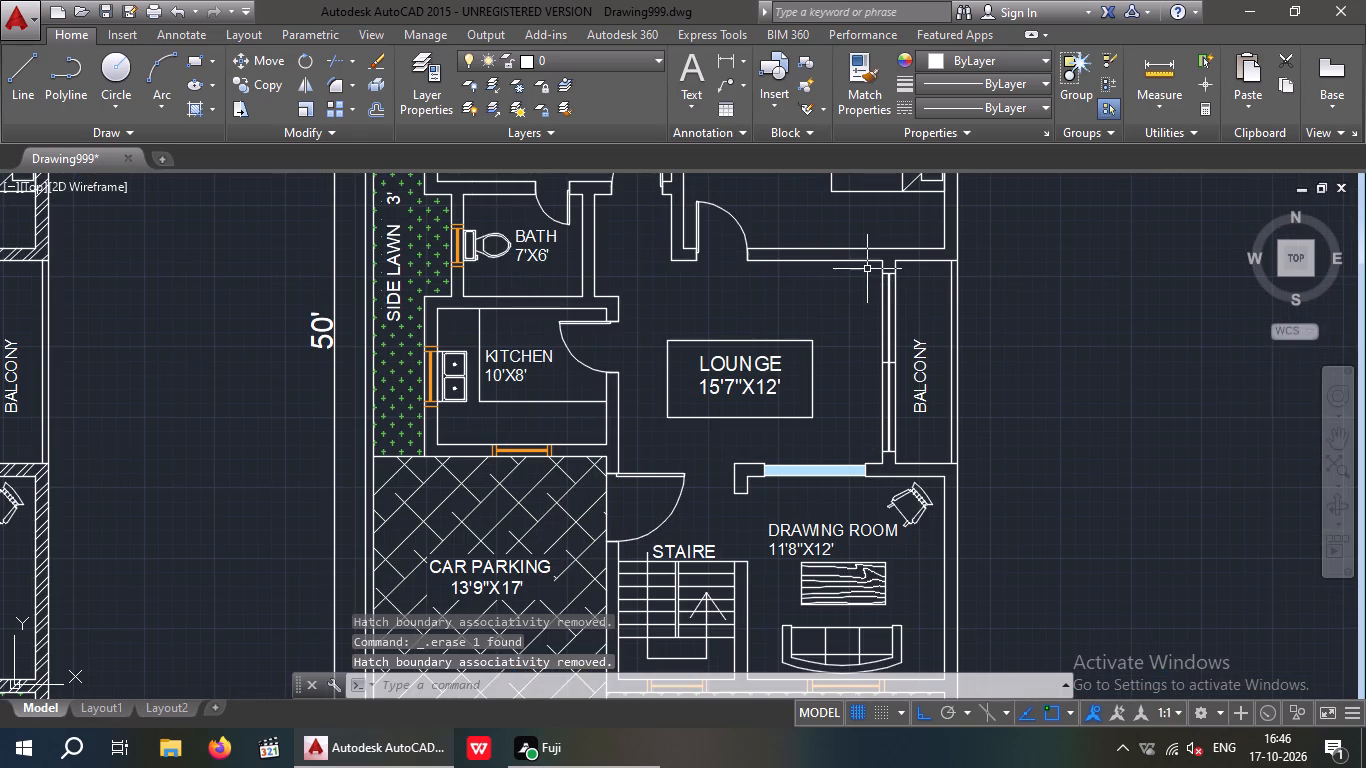
{"action": "left_click", "coordinate": [899, 457]}
{"action": "key", "text": "Delete"}
Delete the light-blue hatch and inner lines of the window between the lounge and drawing room in the copied plan.
{"action": "left_click", "coordinate": [763, 452]}
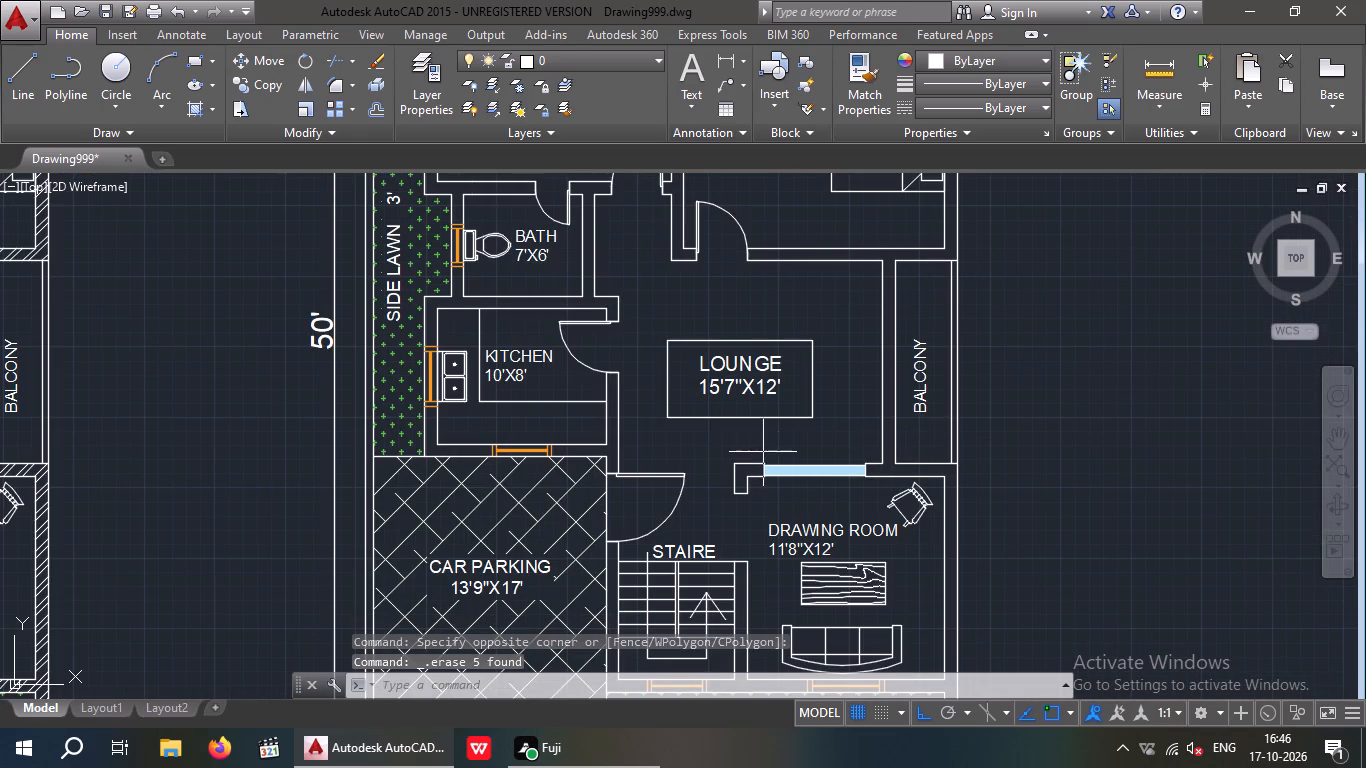
{"action": "left_click", "coordinate": [823, 489]}
{"action": "left_click", "coordinate": [824, 473]}
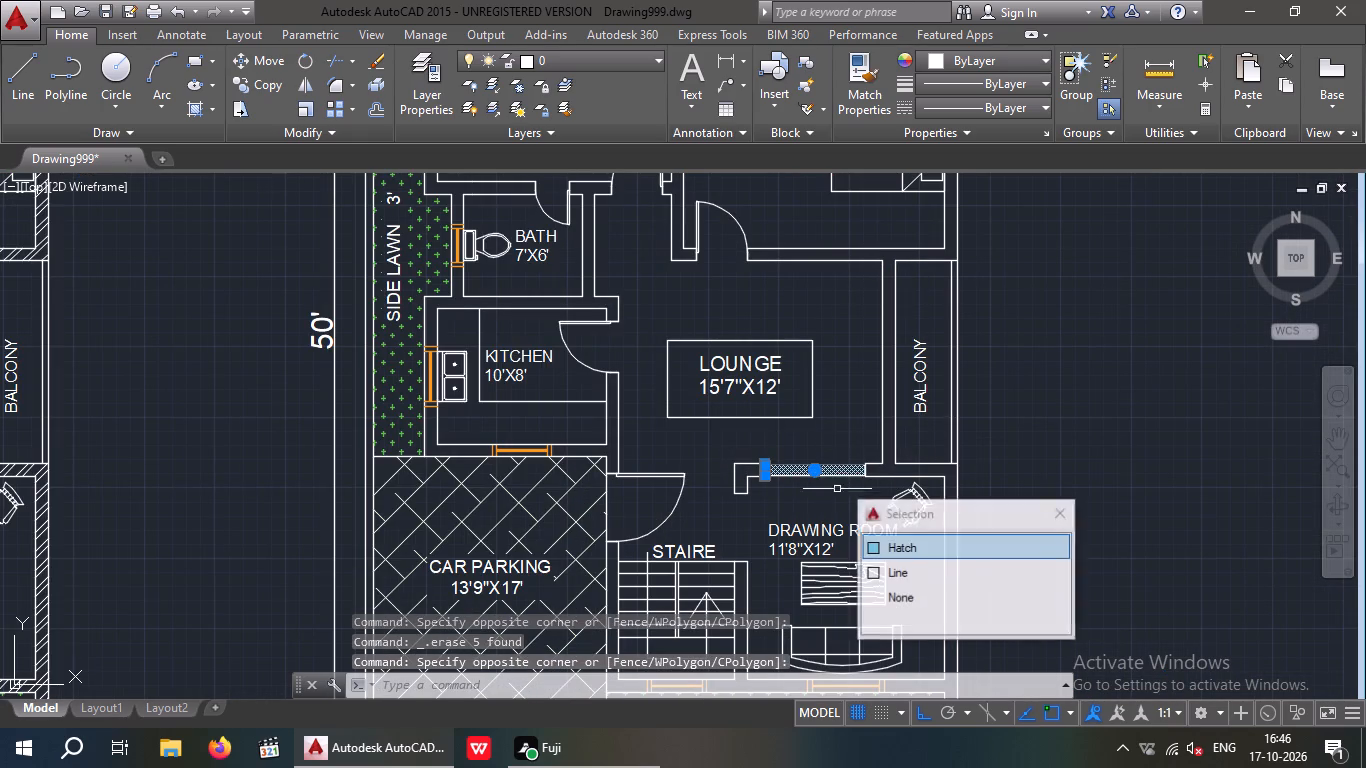
{"action": "key", "text": "Delete"}
{"action": "key", "text": "Delete"}
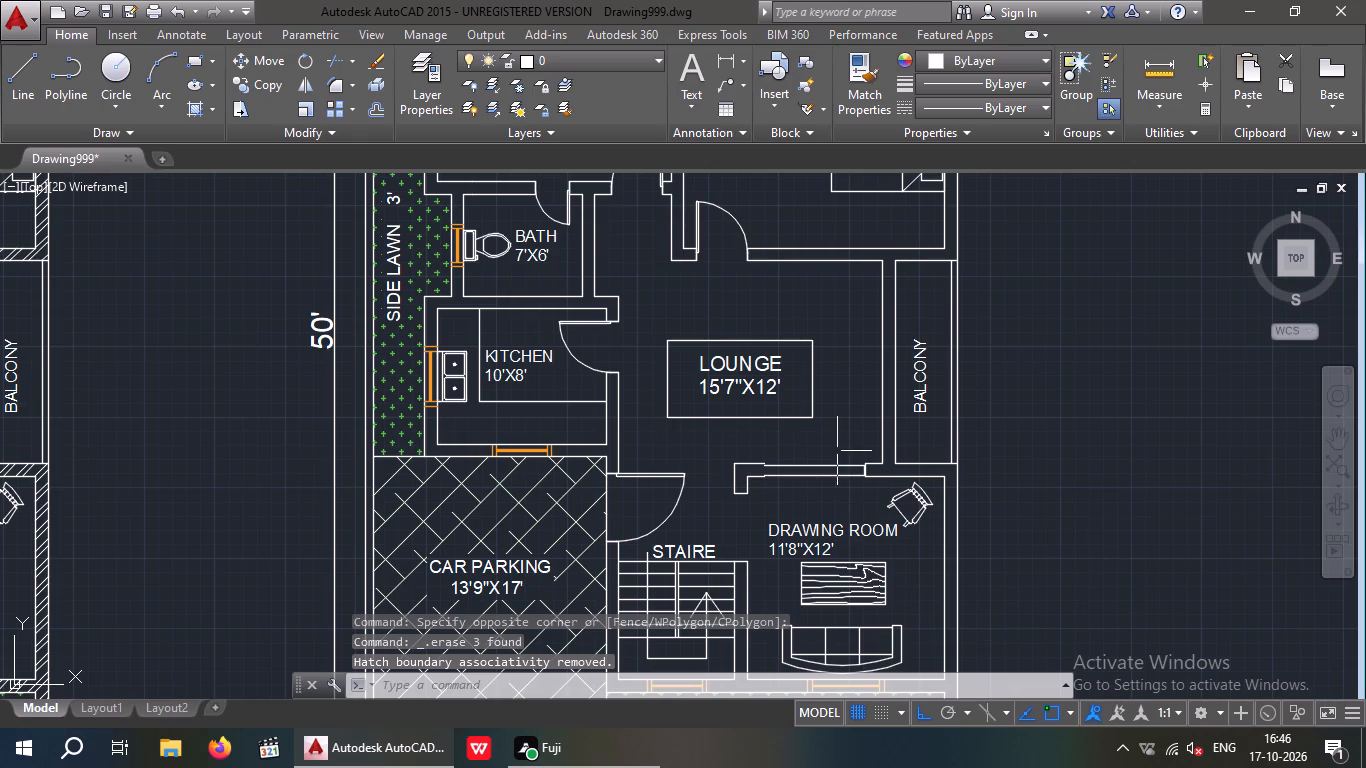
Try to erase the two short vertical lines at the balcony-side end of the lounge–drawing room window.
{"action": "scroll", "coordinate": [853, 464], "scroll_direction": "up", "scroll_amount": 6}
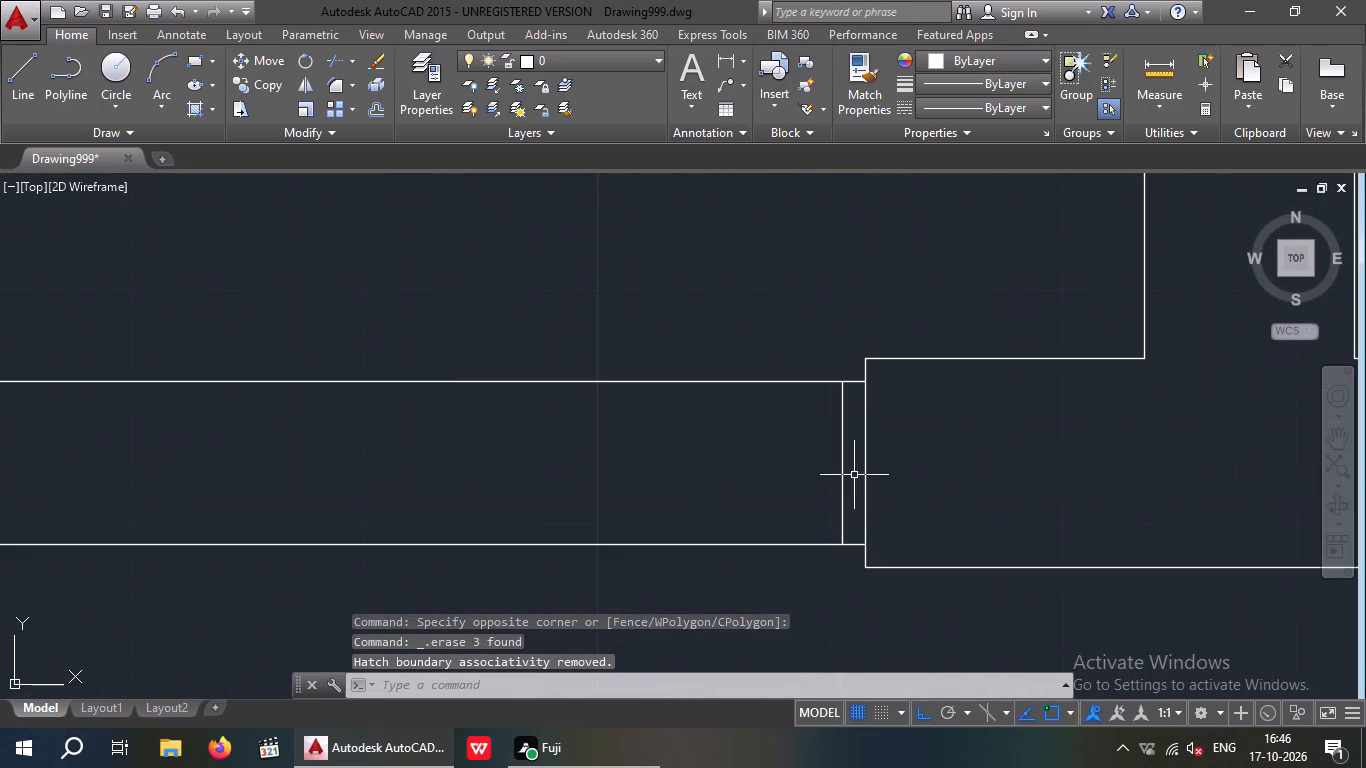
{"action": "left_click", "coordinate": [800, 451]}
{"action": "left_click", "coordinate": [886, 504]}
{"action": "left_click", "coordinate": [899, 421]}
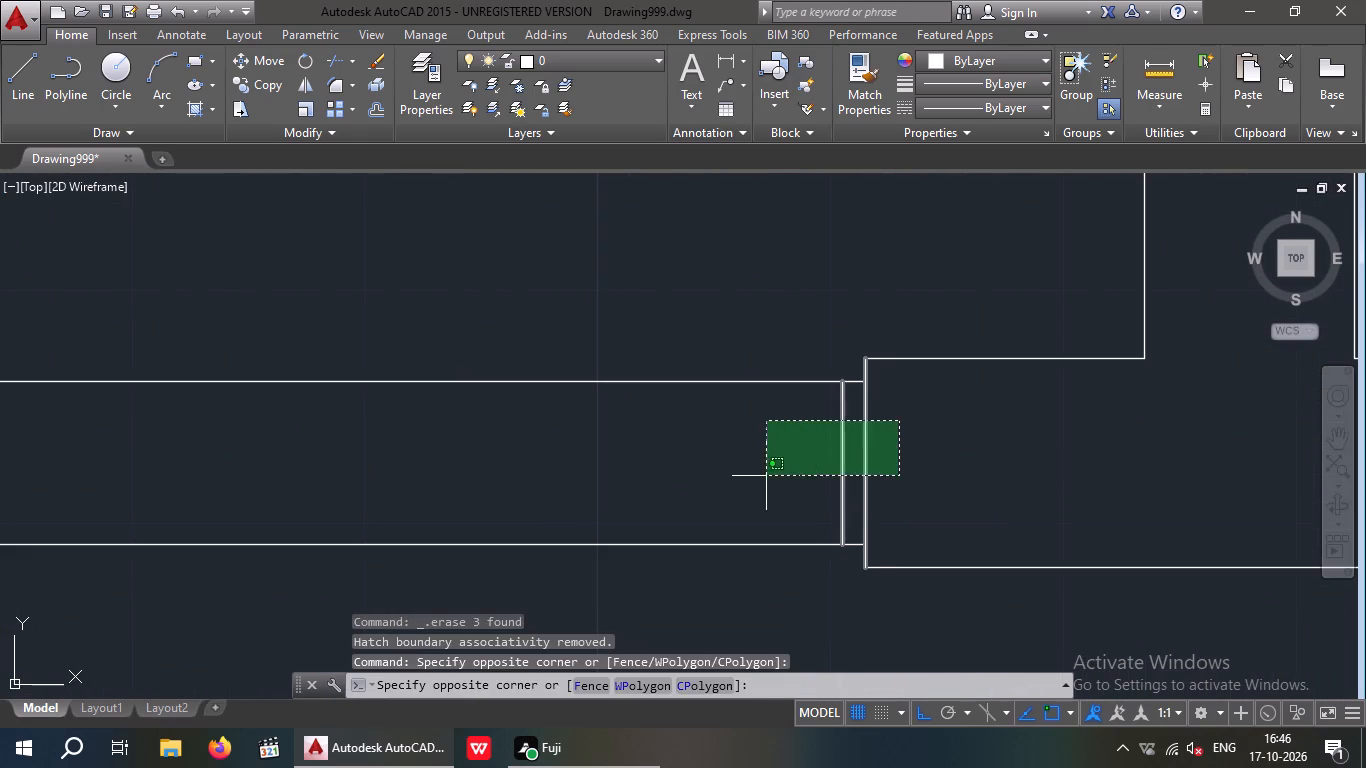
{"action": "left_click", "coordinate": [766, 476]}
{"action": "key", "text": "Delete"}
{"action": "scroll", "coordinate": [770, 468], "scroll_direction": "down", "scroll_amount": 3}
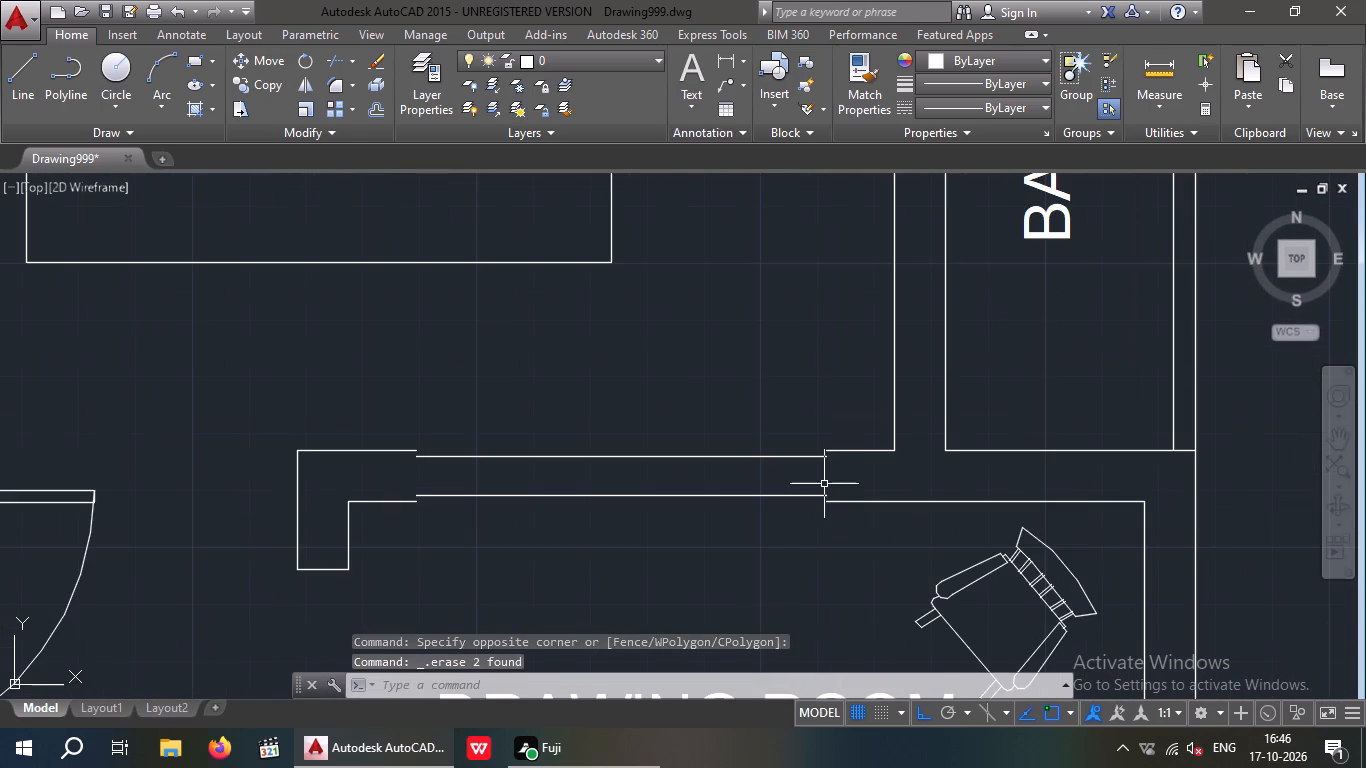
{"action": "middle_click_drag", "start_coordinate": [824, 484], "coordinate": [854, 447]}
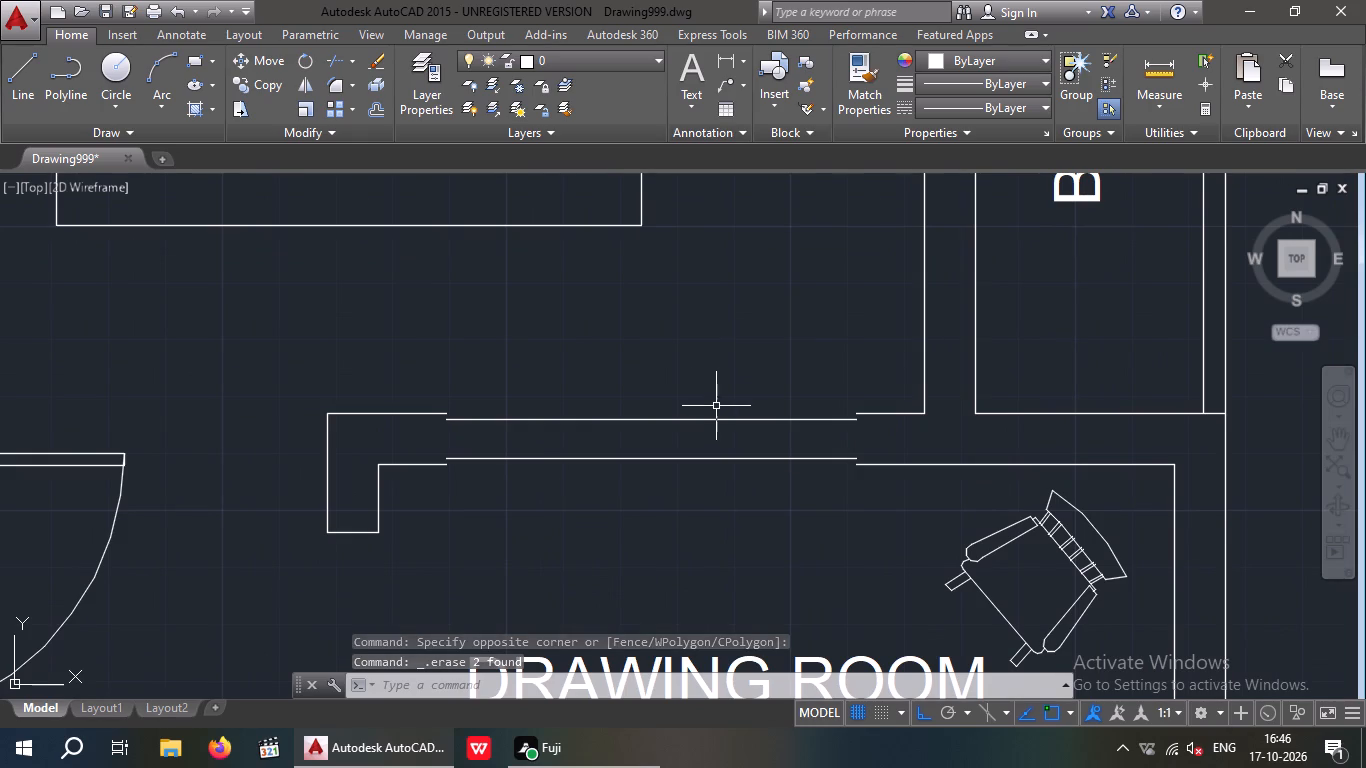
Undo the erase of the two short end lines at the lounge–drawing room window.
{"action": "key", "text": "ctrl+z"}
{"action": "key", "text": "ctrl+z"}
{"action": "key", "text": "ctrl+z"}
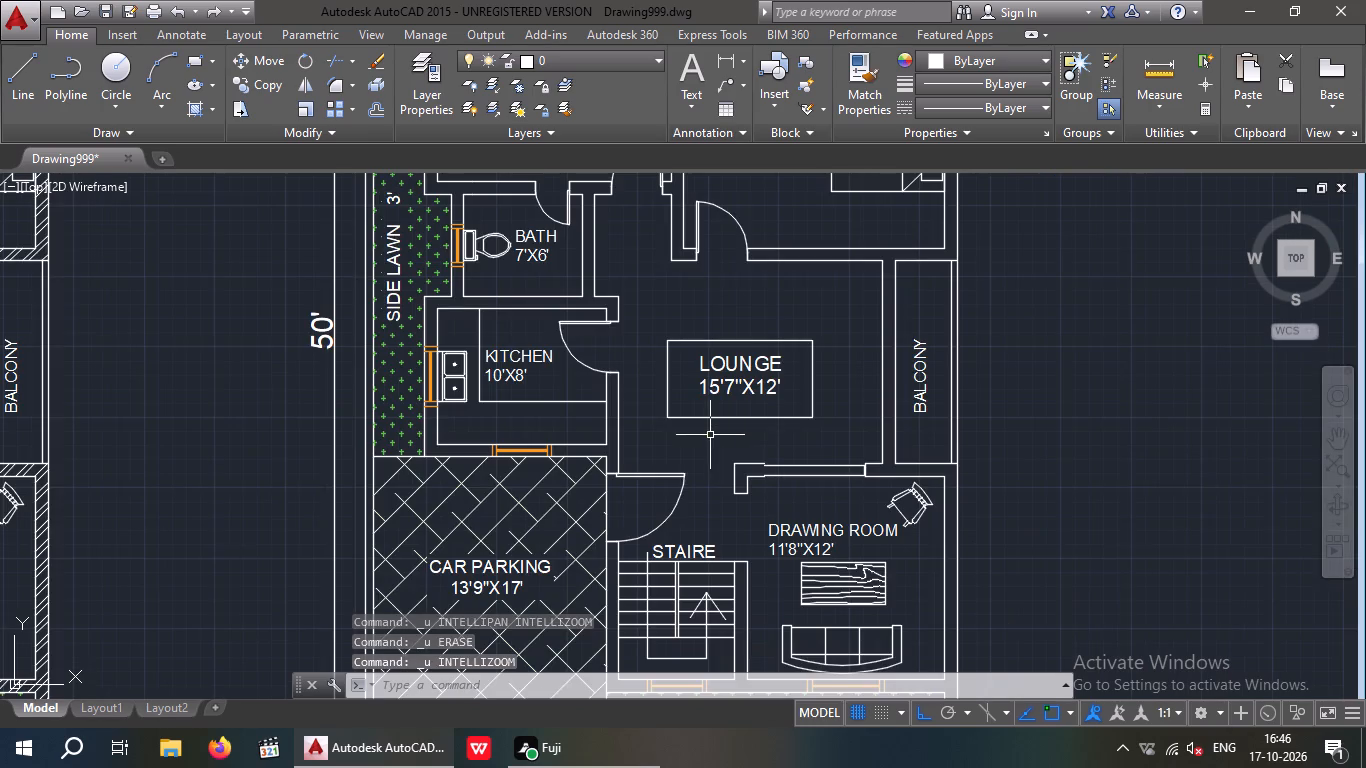
Delete the two outline lines and short end lines of the lounge–drawing room window in the copied plan.
{"action": "scroll", "coordinate": [791, 463], "scroll_direction": "up", "scroll_amount": 1}
{"action": "left_click", "coordinate": [799, 470]}
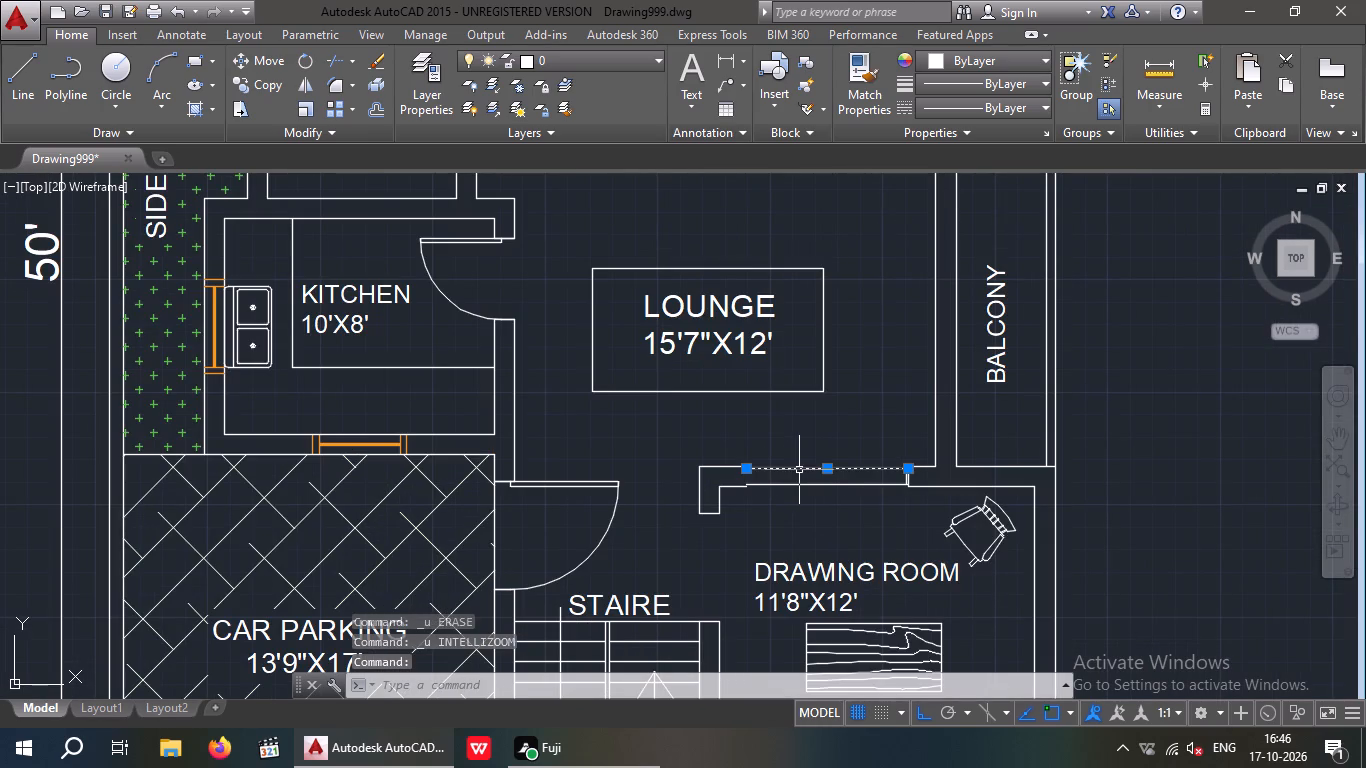
{"action": "left_click", "coordinate": [819, 485]}
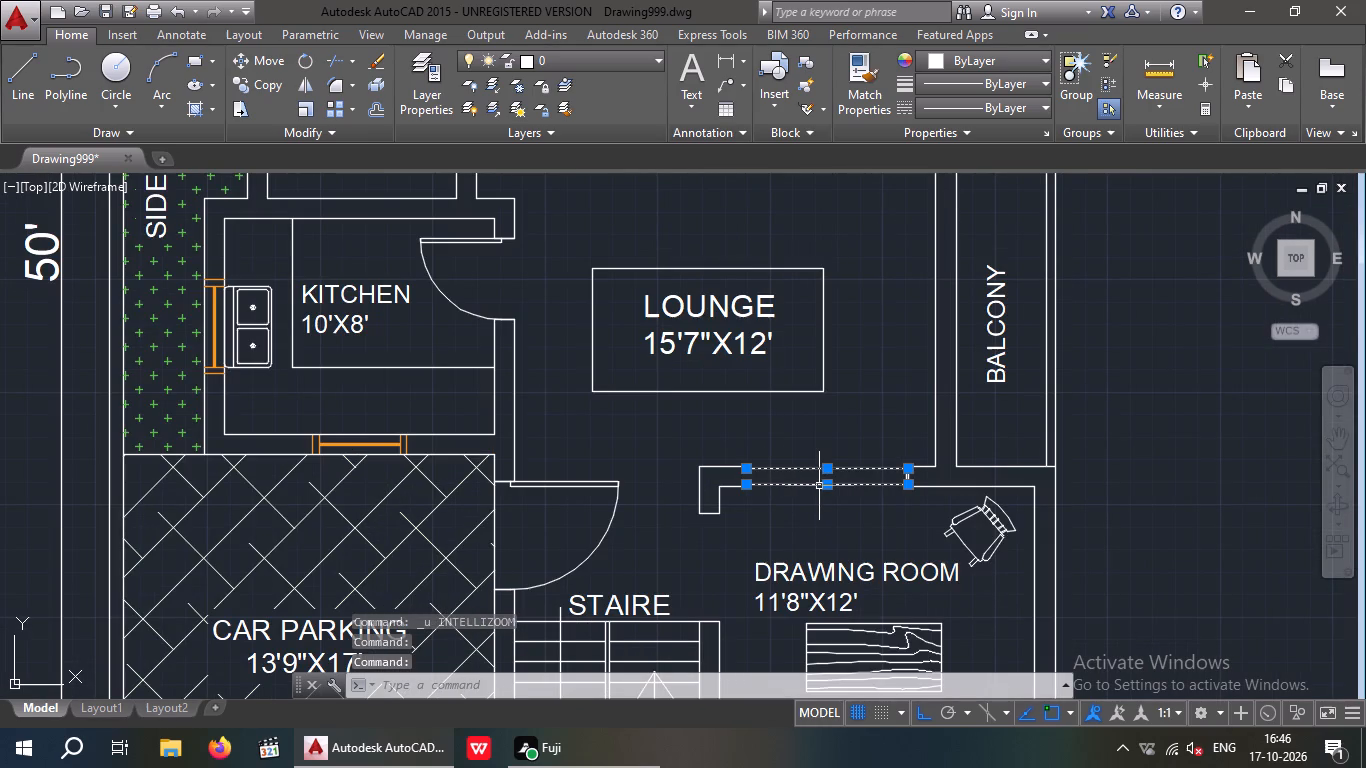
{"action": "key", "text": "Delete"}
{"action": "left_click_drag", "start_coordinate": [878, 448], "coordinate": [880, 465]}
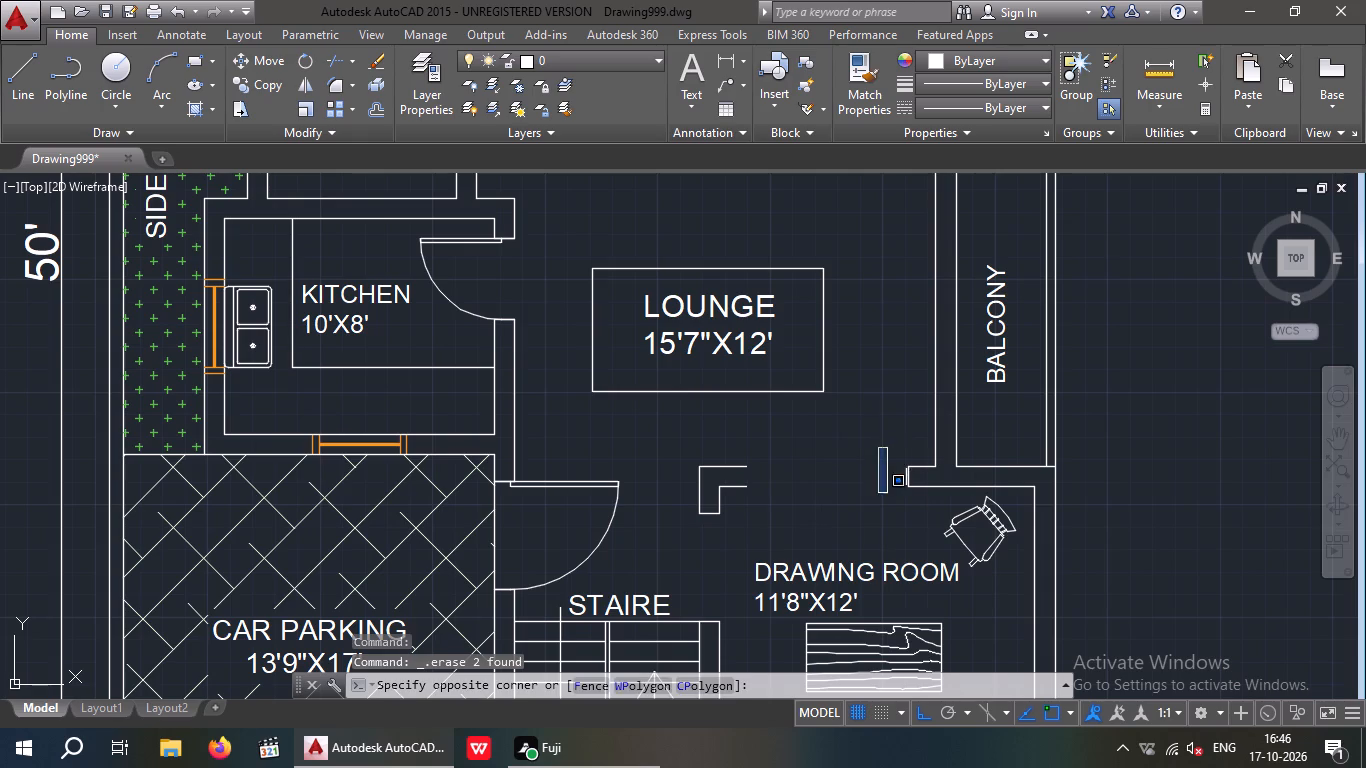
{"action": "left_click", "coordinate": [914, 523]}
{"action": "key", "text": "Delete"}
Extend both wall lines across the former window opening between the lounge and drawing room.
{"action": "type", "text": "EX"}
{"action": "key", "text": "space"}
{"action": "key", "text": "space"}
{"action": "left_click", "coordinate": [742, 465]}
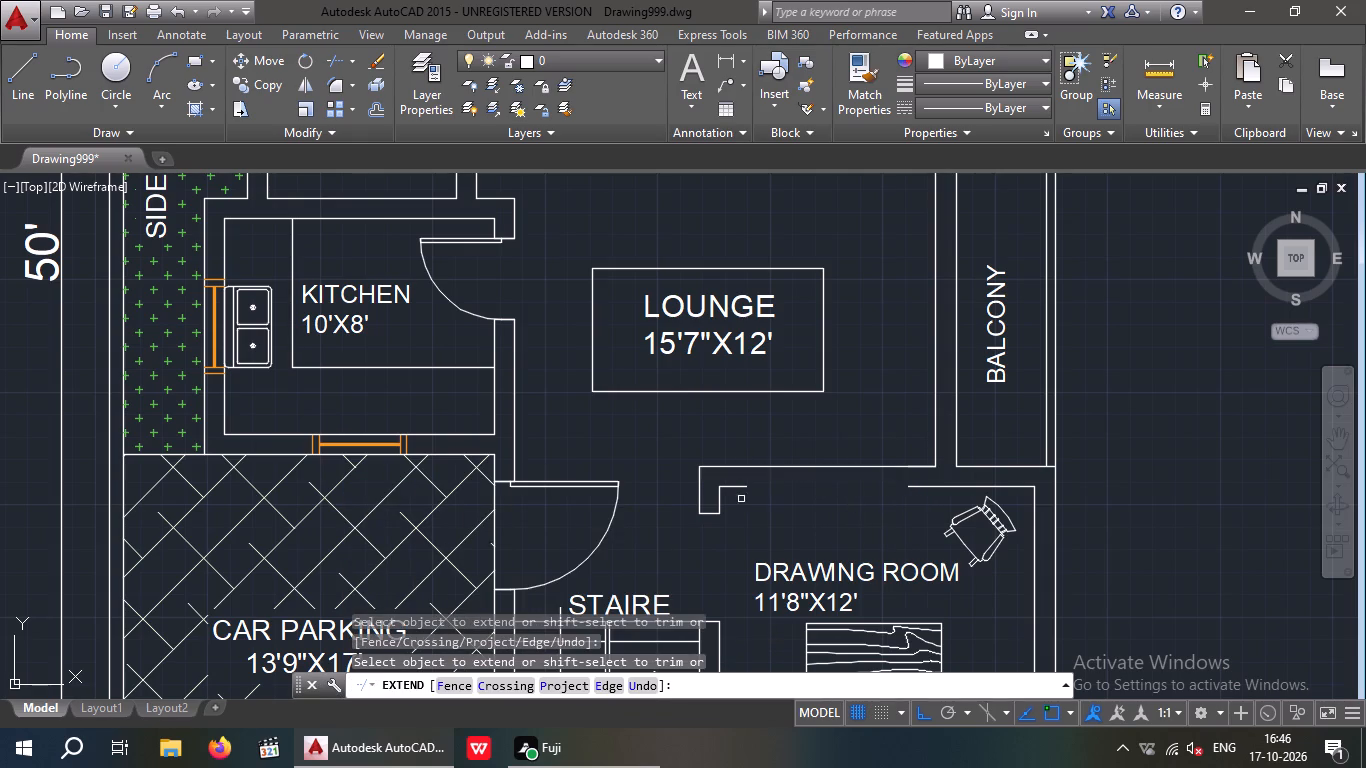
{"action": "left_click", "coordinate": [744, 484]}
{"action": "scroll", "coordinate": [834, 509], "scroll_direction": "down", "scroll_amount": 1}
{"action": "middle_click_drag", "start_coordinate": [886, 495], "coordinate": [885, 369]}
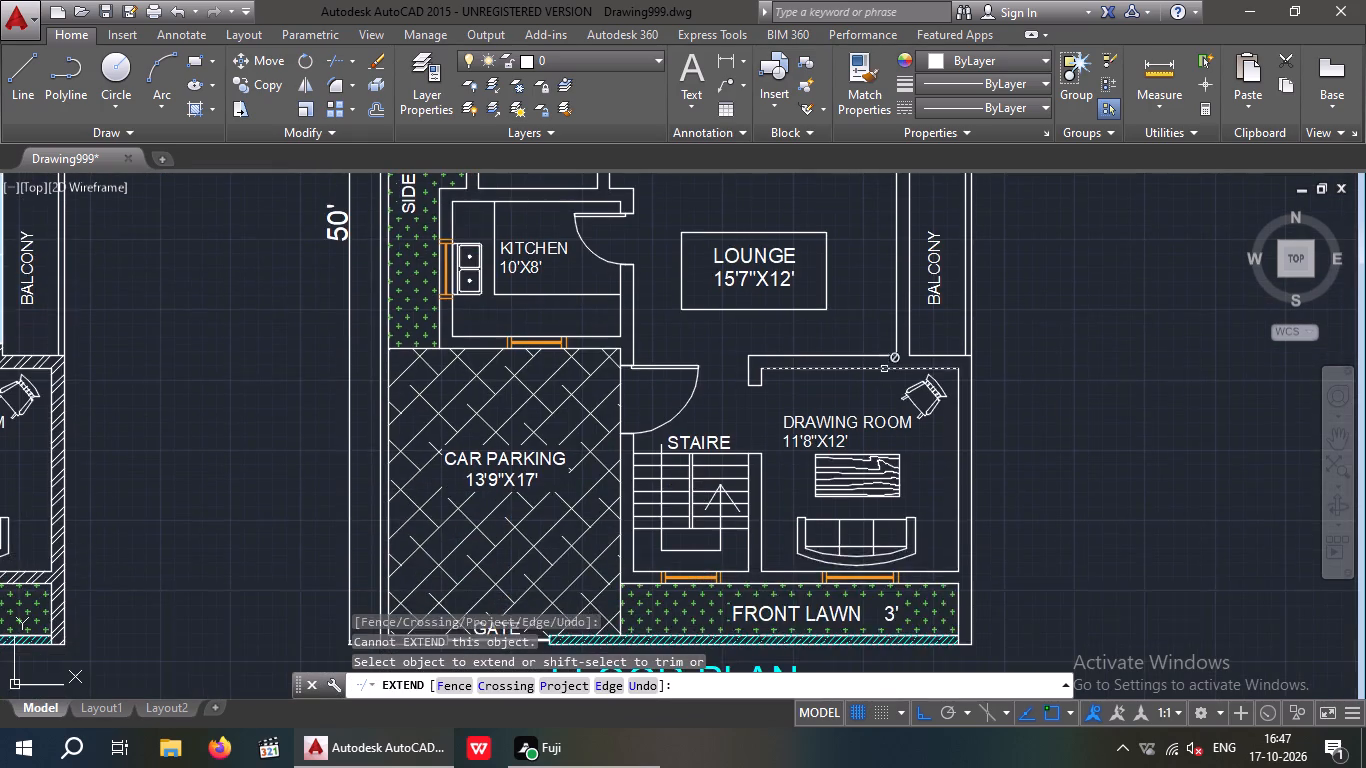
{"action": "scroll", "coordinate": [886, 410], "scroll_direction": "down", "scroll_amount": 1}
{"action": "middle_click_drag", "start_coordinate": [696, 437], "coordinate": [777, 434]}
{"action": "key", "text": "Escape"}
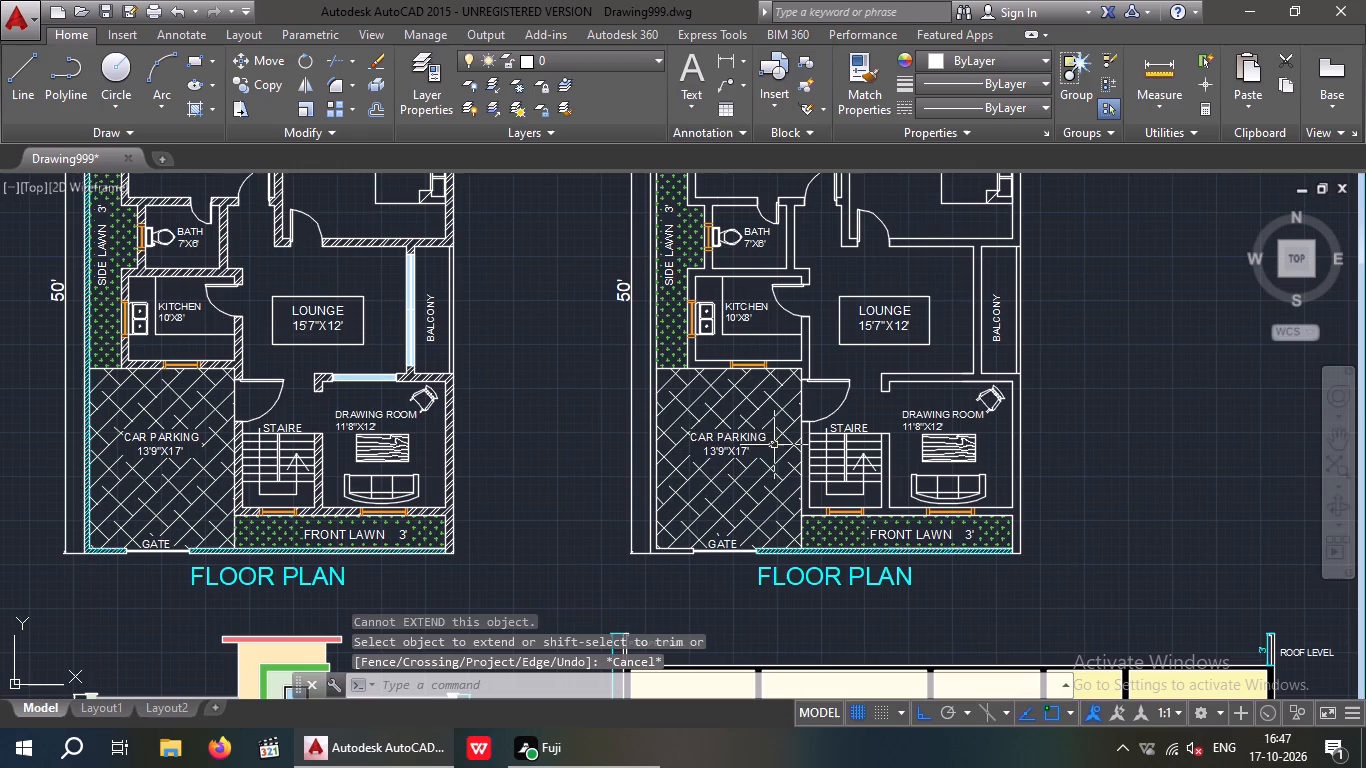
Delete the car parking hatch and its label, plus the green side lawn hatch, in the copied plan.
{"action": "left_click", "coordinate": [741, 418]}
{"action": "key", "text": "Delete"}
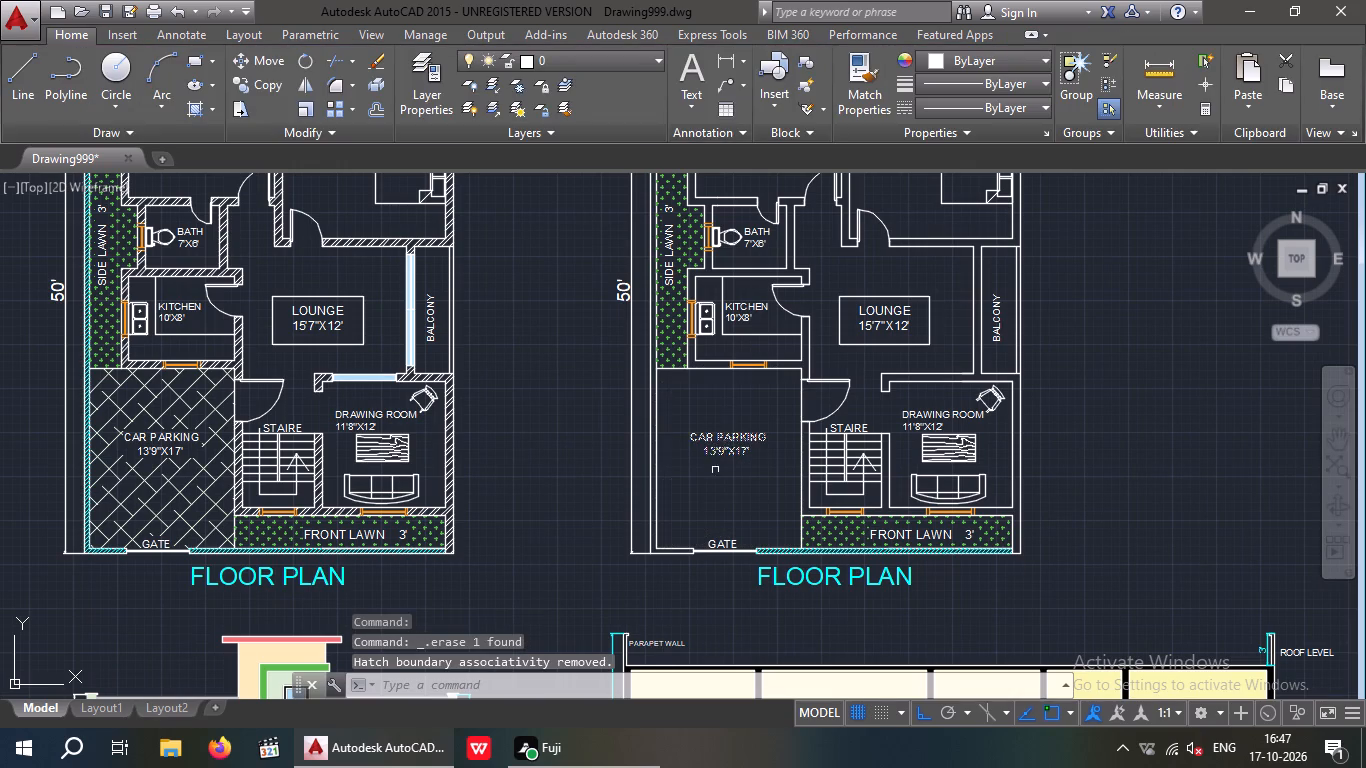
{"action": "left_click", "coordinate": [728, 448]}
{"action": "key", "text": "Delete"}
{"action": "left_click", "coordinate": [672, 313]}
{"action": "key", "text": "Delete"}
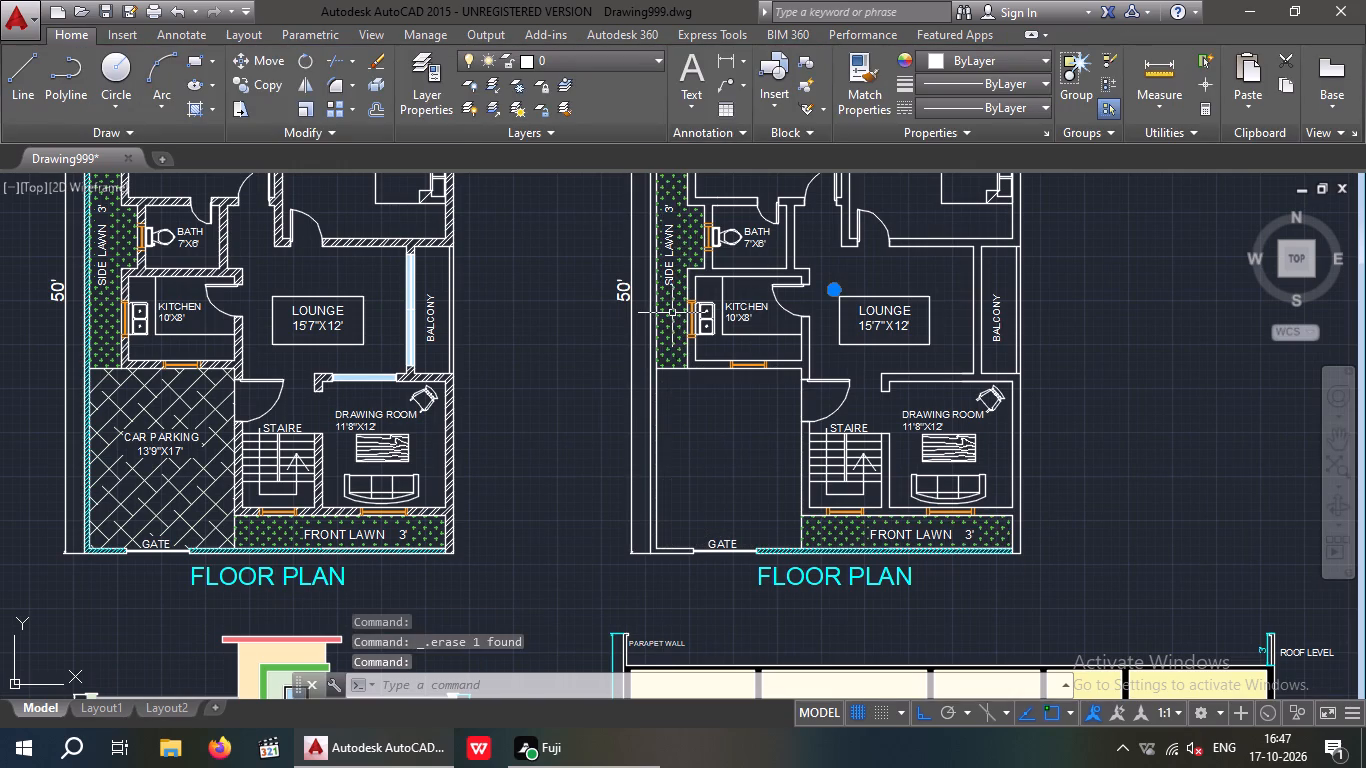
Delete the sink, counter lines and KITCHEN label from the copied plan's kitchen.
{"action": "scroll", "coordinate": [686, 297], "scroll_direction": "up", "scroll_amount": 1}
{"action": "left_click", "coordinate": [728, 331]}
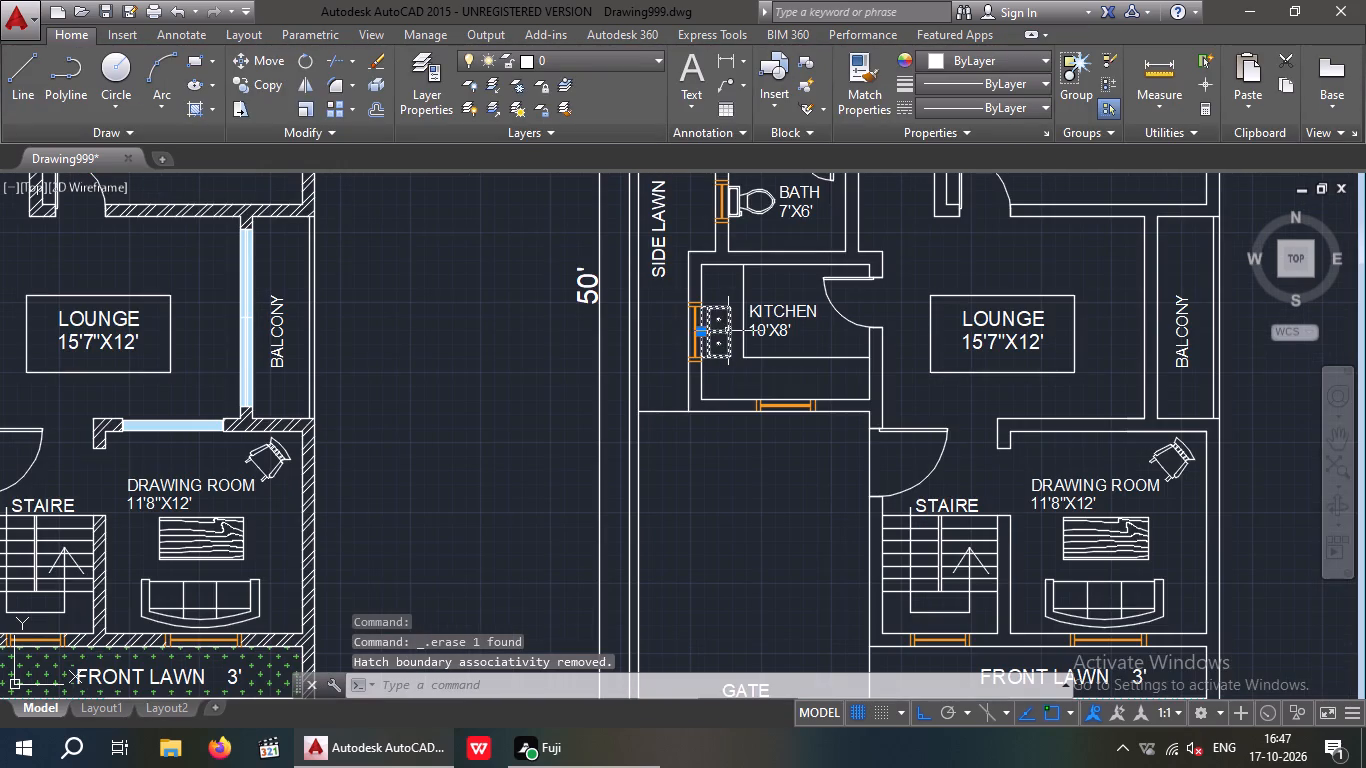
{"action": "key", "text": "Delete"}
{"action": "left_click", "coordinate": [793, 297]}
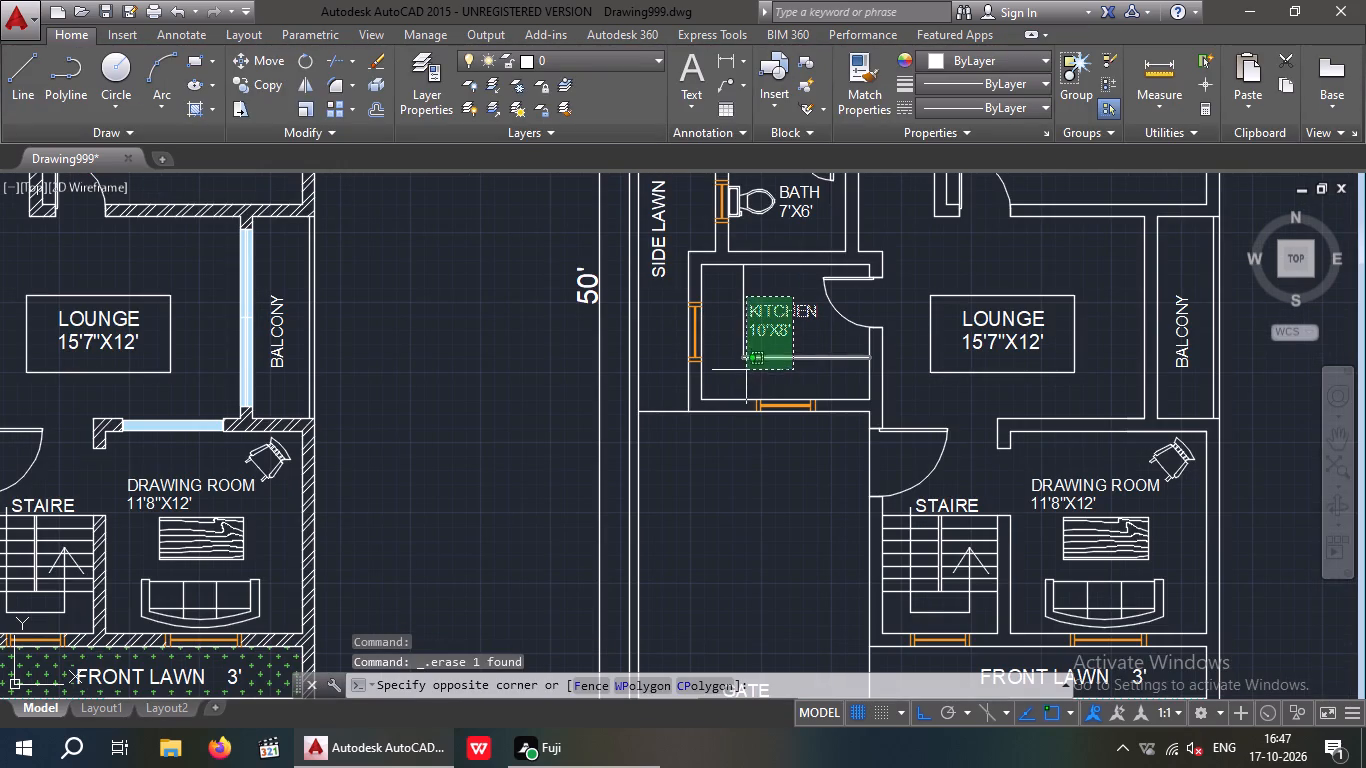
{"action": "left_click", "coordinate": [744, 371]}
{"action": "key", "text": "Delete"}
{"action": "left_click", "coordinate": [759, 315]}
{"action": "left_click", "coordinate": [722, 333]}
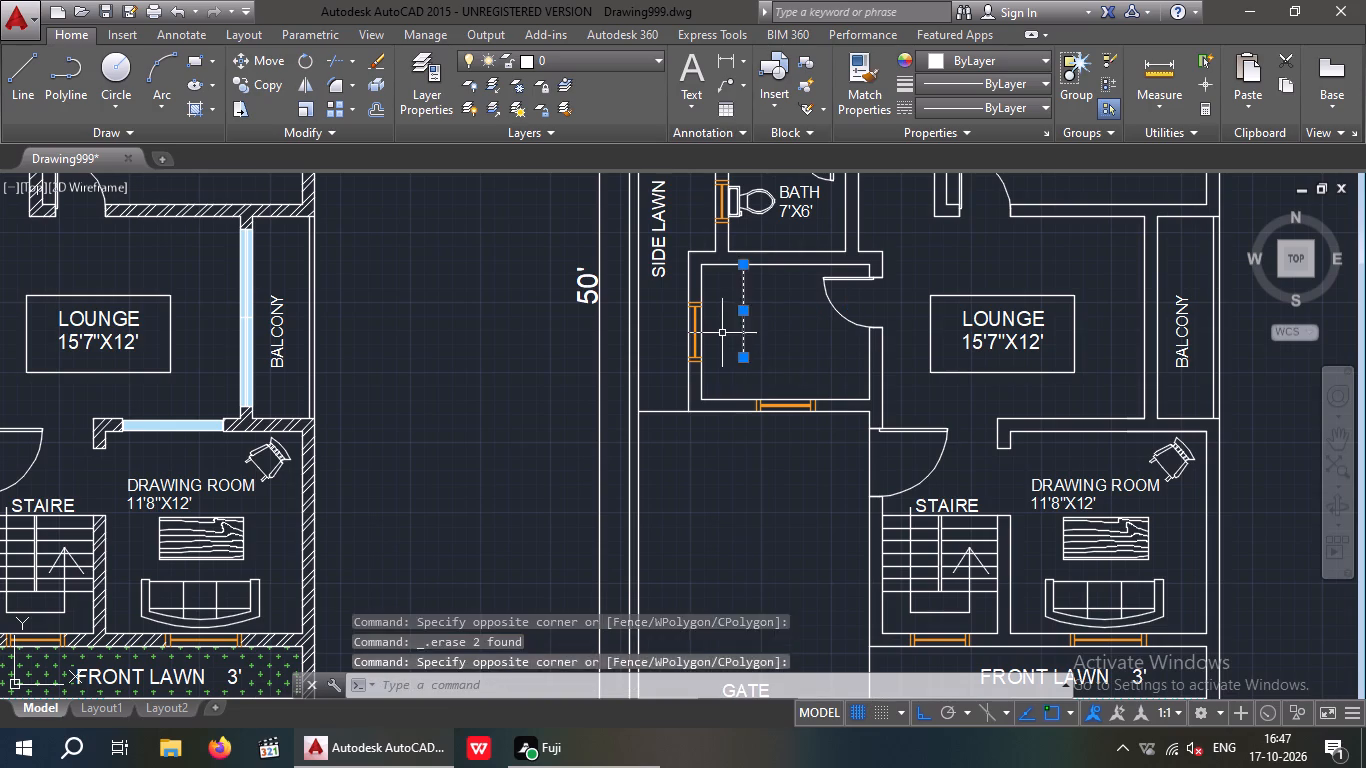
{"action": "key", "text": "Delete"}
Delete the two orange kitchen windows, one facing the side lawn and one facing the car parking.
{"action": "left_click_drag", "start_coordinate": [668, 288], "coordinate": [670, 306]}
{"action": "left_click", "coordinate": [746, 377]}
{"action": "key", "text": "Delete"}
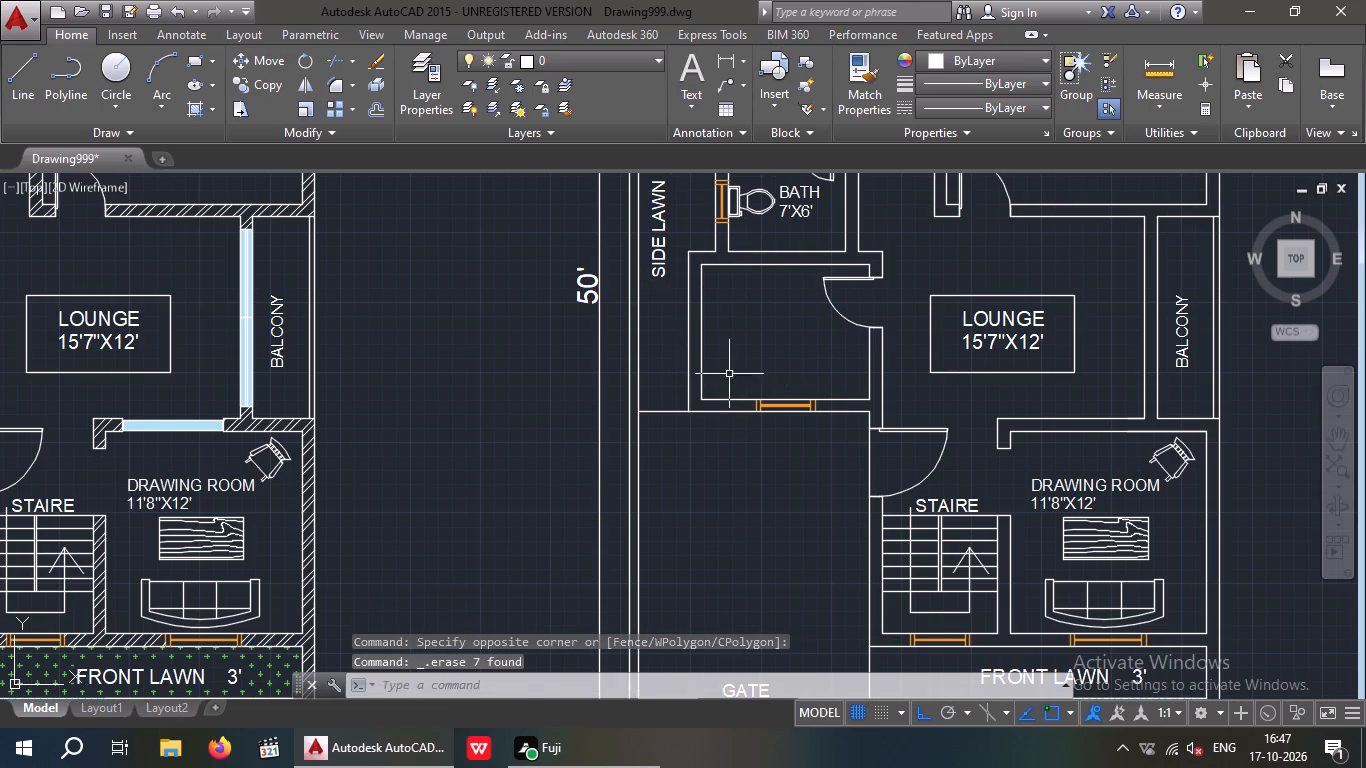
{"action": "left_click_drag", "start_coordinate": [729, 373], "coordinate": [738, 384]}
{"action": "left_click", "coordinate": [828, 458]}
{"action": "key", "text": "Delete"}
Delete the window, toilet and label of the 7'X6' bath in the copied plan.
{"action": "middle_click_drag", "start_coordinate": [765, 325], "coordinate": [772, 583]}
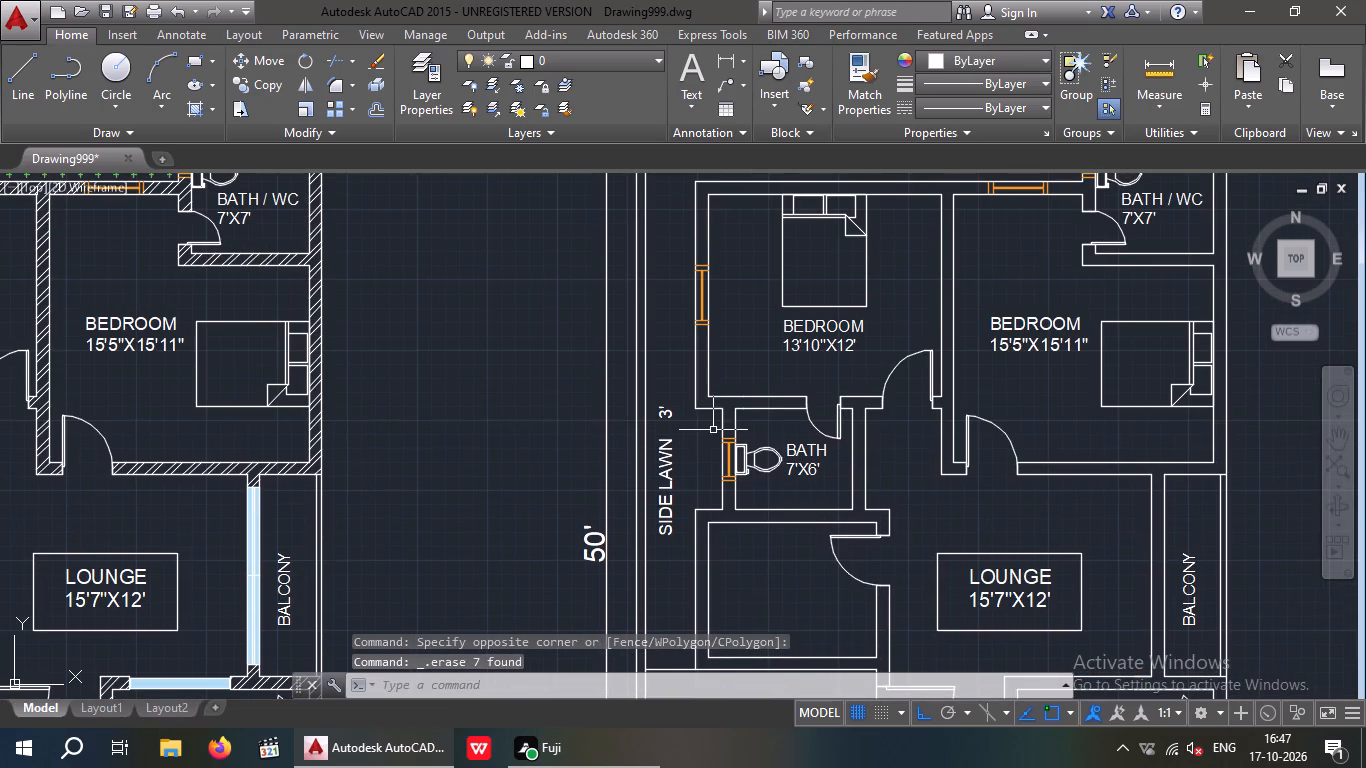
{"action": "left_click", "coordinate": [703, 437]}
{"action": "left_click", "coordinate": [816, 492]}
{"action": "key", "text": "Delete"}
{"action": "left_click", "coordinate": [795, 457]}
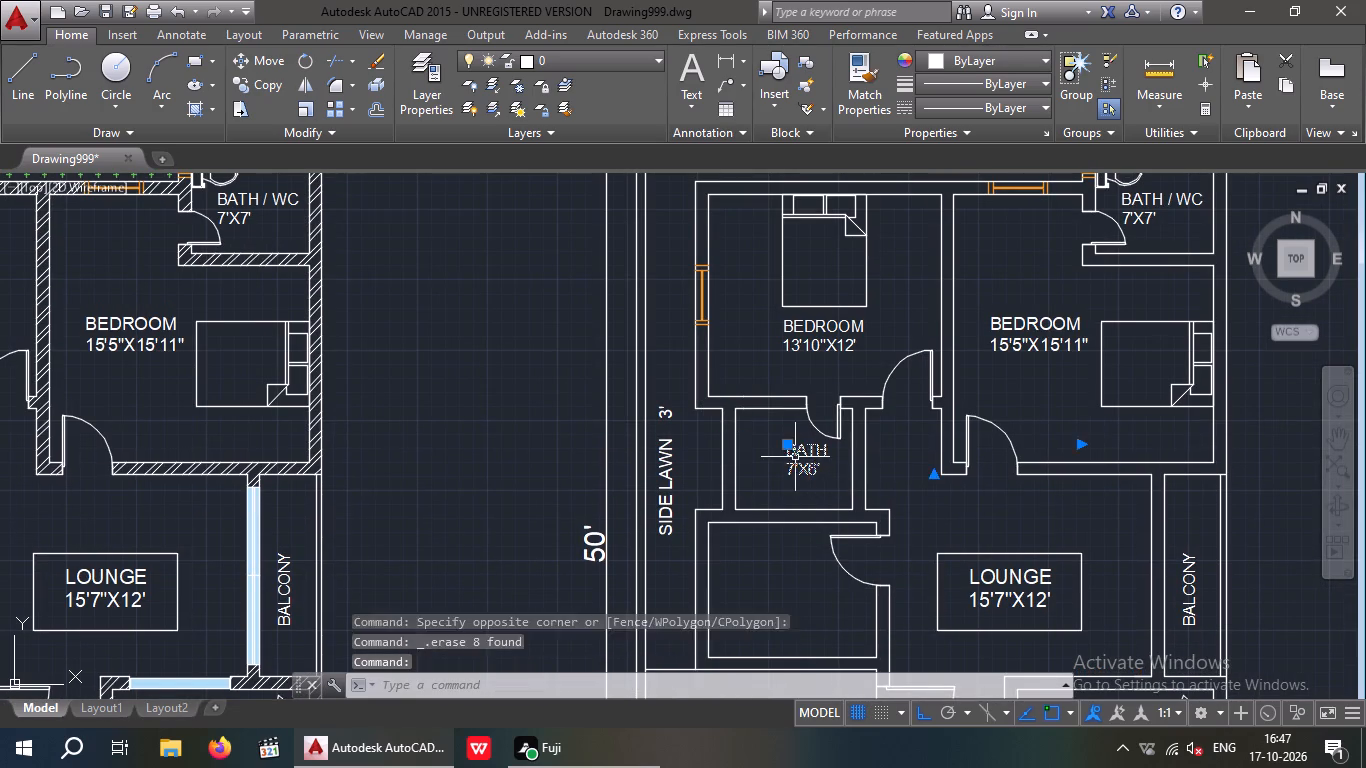
{"action": "key", "text": "Delete"}
Delete the side-lawn window, bed and label of the 13'10"X12' bedroom in the copied plan.
{"action": "left_click", "coordinate": [681, 255]}
{"action": "left_click", "coordinate": [780, 345]}
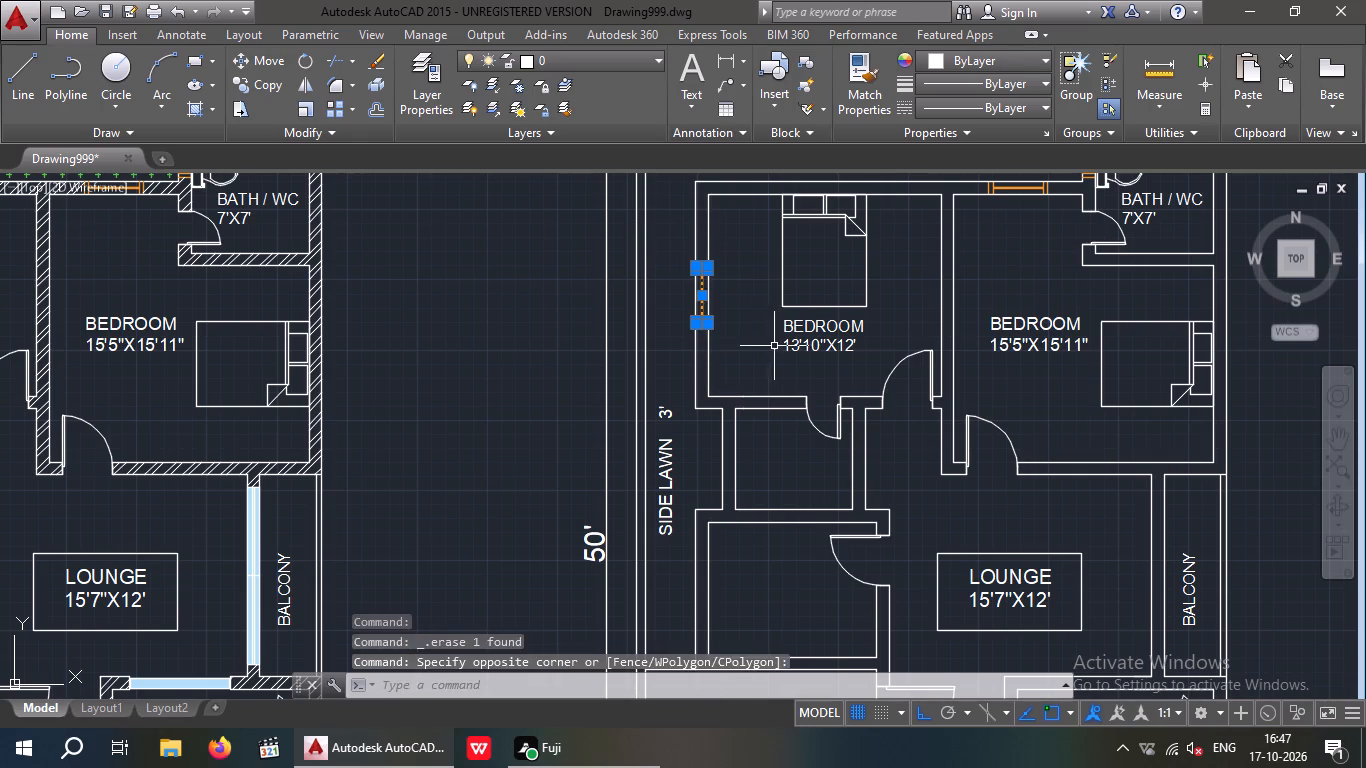
{"action": "key", "text": "Delete"}
{"action": "left_click", "coordinate": [812, 301]}
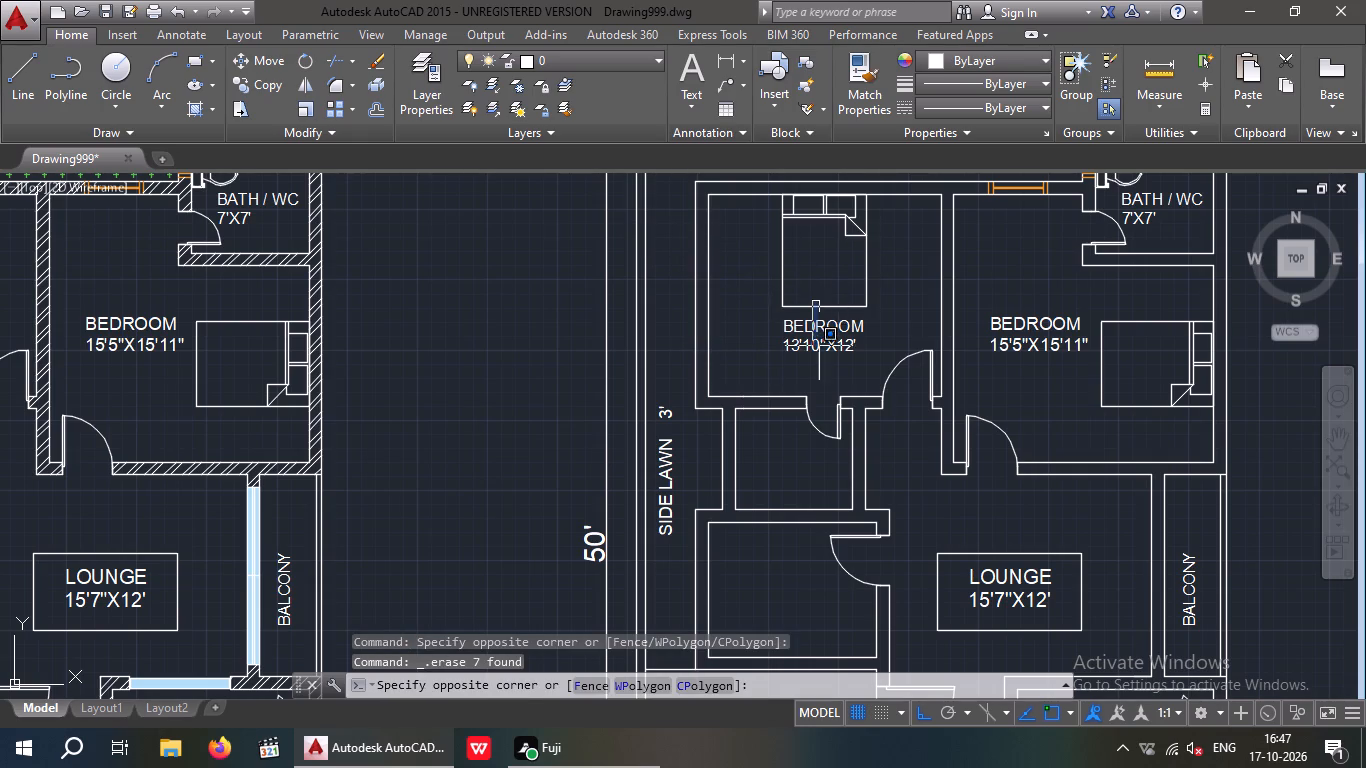
{"action": "left_click", "coordinate": [840, 353]}
{"action": "left_click", "coordinate": [870, 307]}
{"action": "left_click", "coordinate": [794, 352]}
{"action": "key", "text": "Delete"}
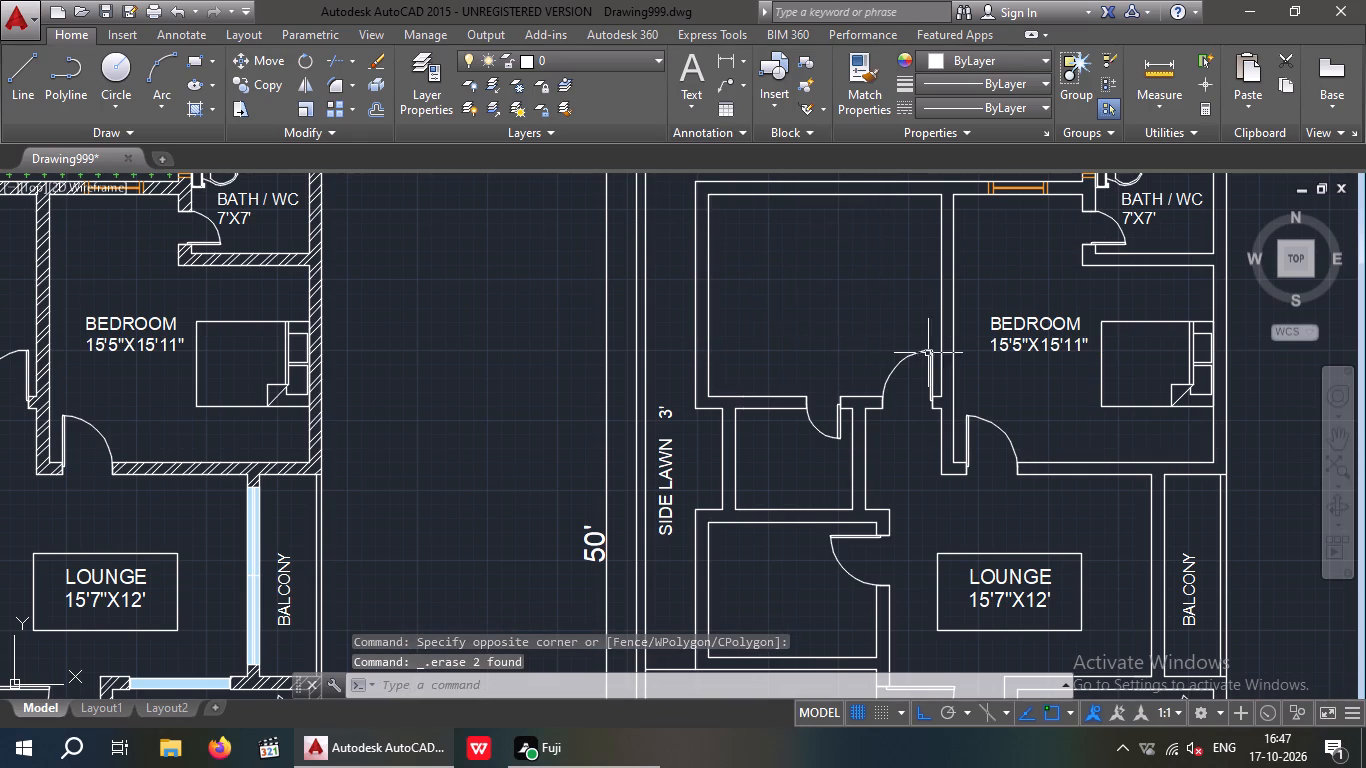
Delete the bed and label of the 15'5"X15'11" bedroom in the copied plan.
{"action": "left_click", "coordinate": [1149, 317]}
{"action": "left_click", "coordinate": [984, 365]}
{"action": "key", "text": "Delete"}
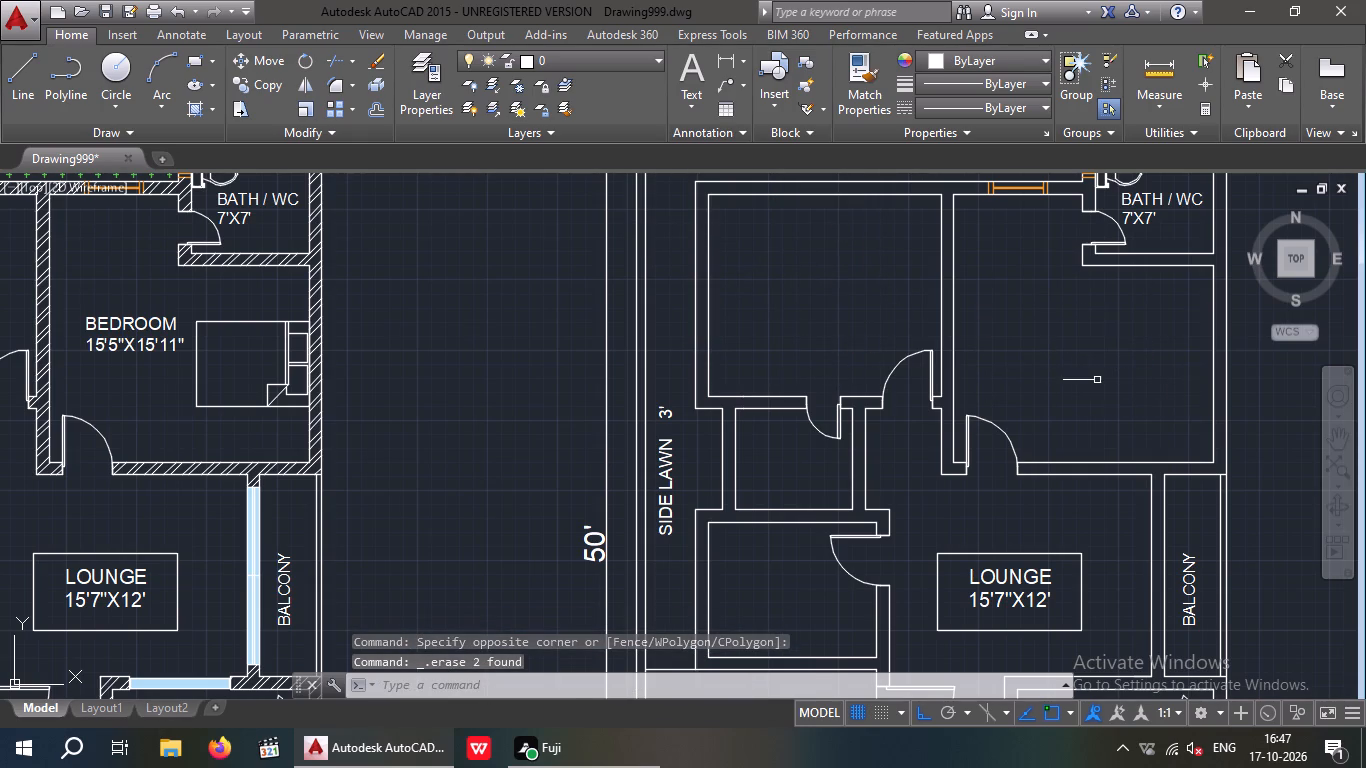
Delete the toilet and BATH / WC label from the 7'X7' bathroom in the copied plan.
{"action": "scroll", "coordinate": [1096, 384], "scroll_direction": "down", "scroll_amount": 1}
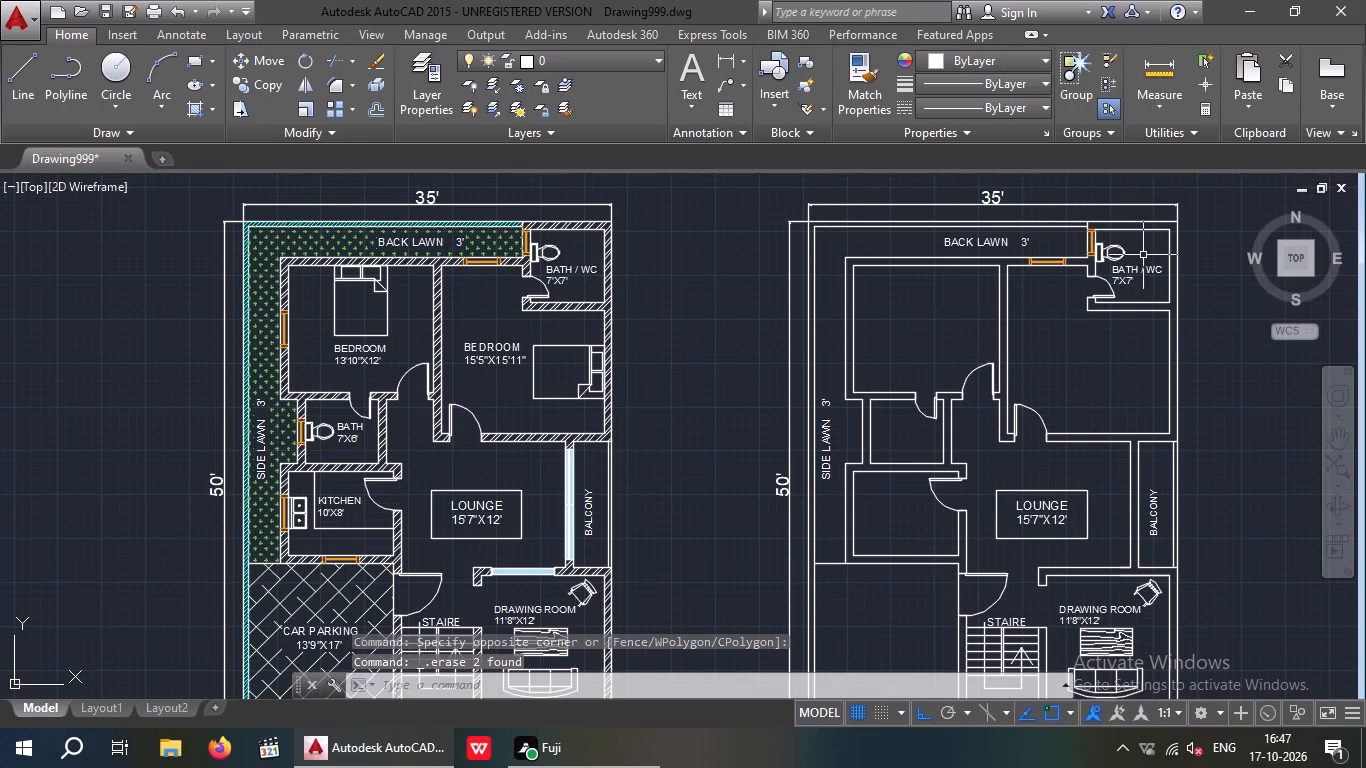
{"action": "scroll", "coordinate": [1117, 257], "scroll_direction": "up", "scroll_amount": 2}
{"action": "left_click", "coordinate": [1205, 223]}
{"action": "left_click", "coordinate": [1101, 322]}
{"action": "key", "text": "Delete"}
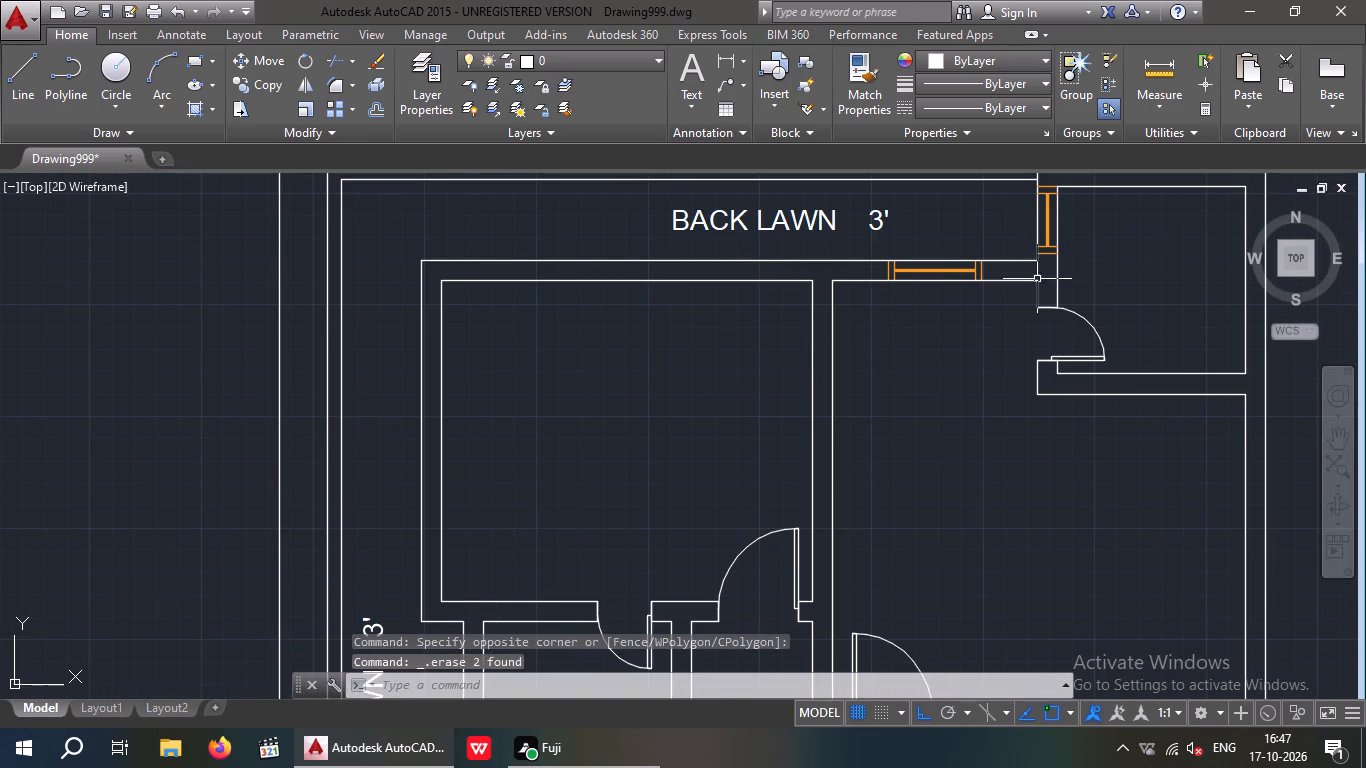
Delete the BACK LAWN label and the two orange bedroom and bathroom windows facing the back lawn.
{"action": "left_click", "coordinate": [877, 220]}
{"action": "key", "text": "Delete"}
{"action": "left_click_drag", "start_coordinate": [881, 233], "coordinate": [882, 245]}
{"action": "left_click", "coordinate": [995, 328]}
{"action": "key", "text": "Delete"}
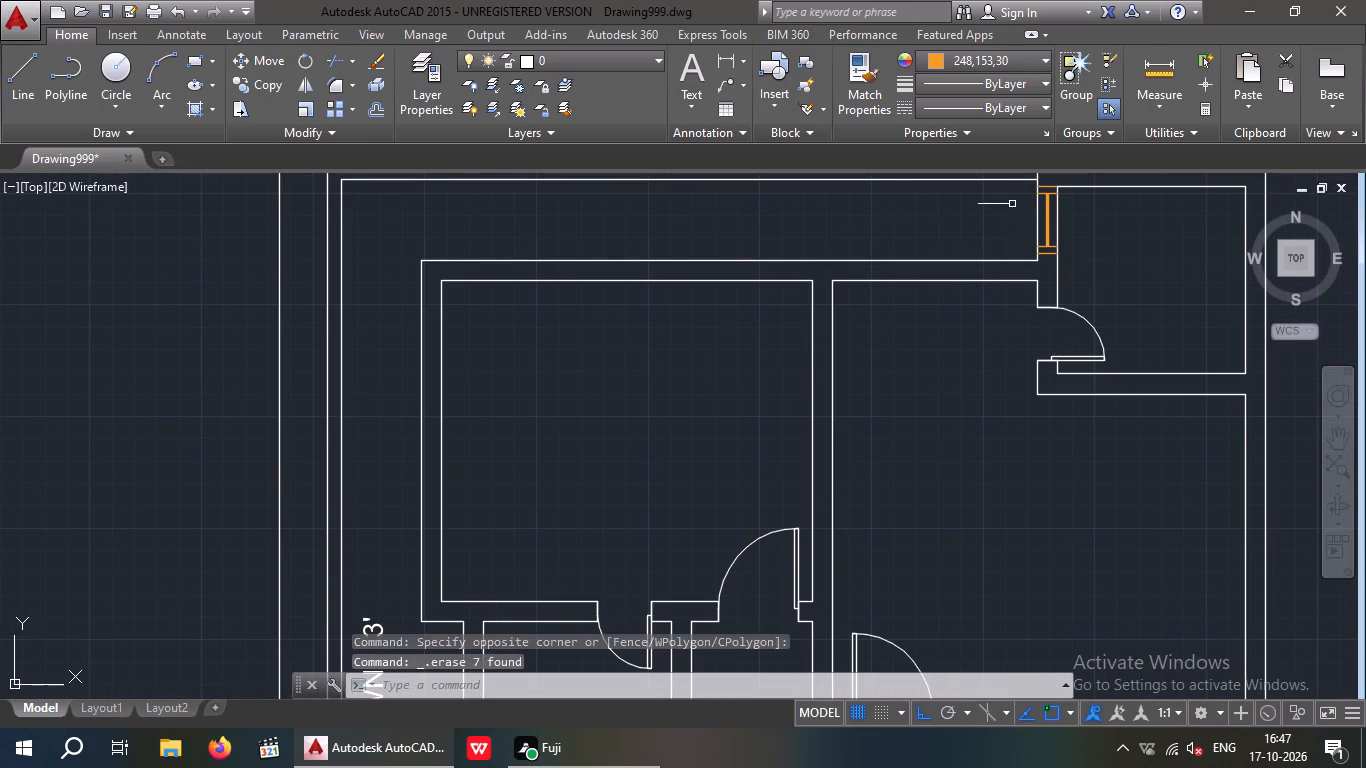
{"action": "middle_click_drag", "start_coordinate": [1004, 267], "coordinate": [941, 442]}
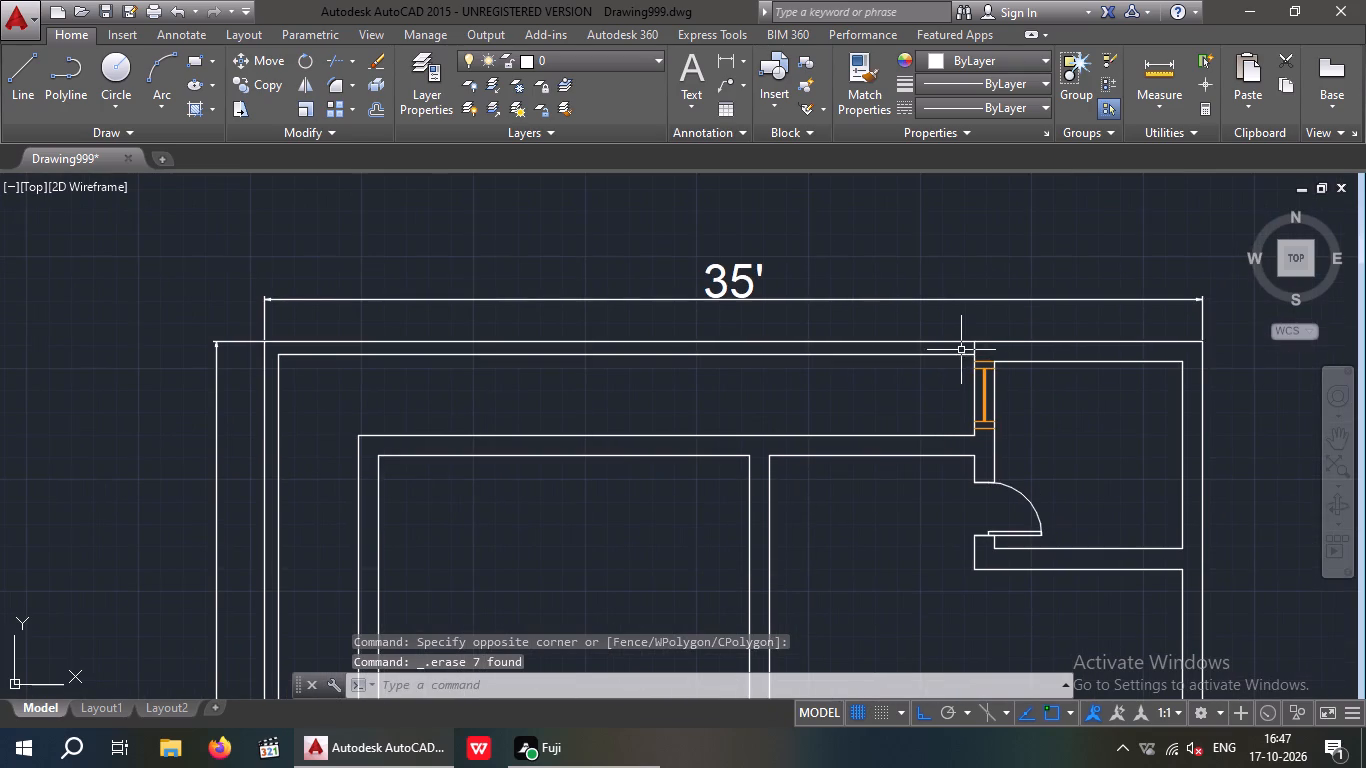
{"action": "left_click", "coordinate": [962, 349]}
{"action": "left_click", "coordinate": [1007, 448]}
{"action": "key", "text": "Delete"}
Delete the LOUNGE label with its rectangular frame and the BALCONY label in the copied plan.
{"action": "scroll", "coordinate": [1018, 529], "scroll_direction": "down", "scroll_amount": 1}
{"action": "middle_click_drag", "start_coordinate": [1015, 556], "coordinate": [1007, 222]}
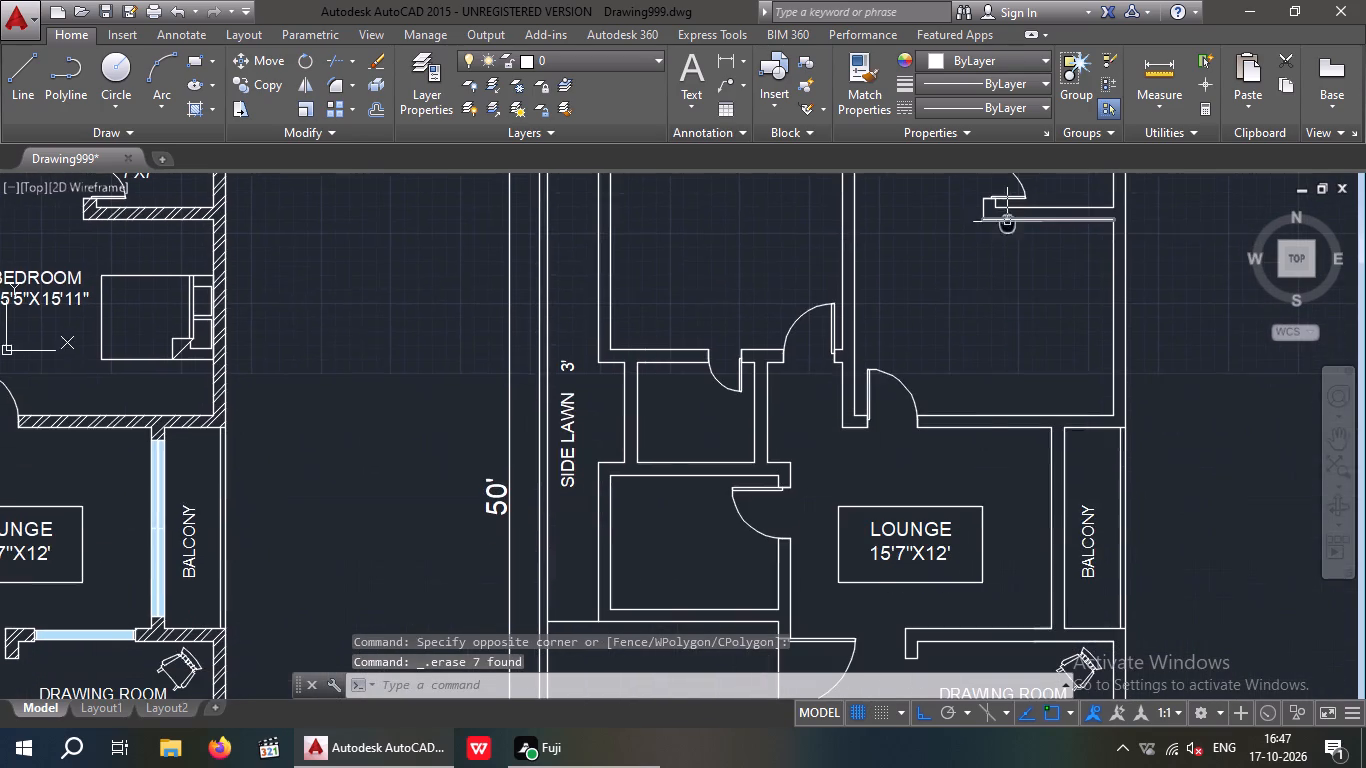
{"action": "left_click", "coordinate": [1029, 483]}
{"action": "left_click", "coordinate": [864, 605]}
{"action": "key", "text": "Delete"}
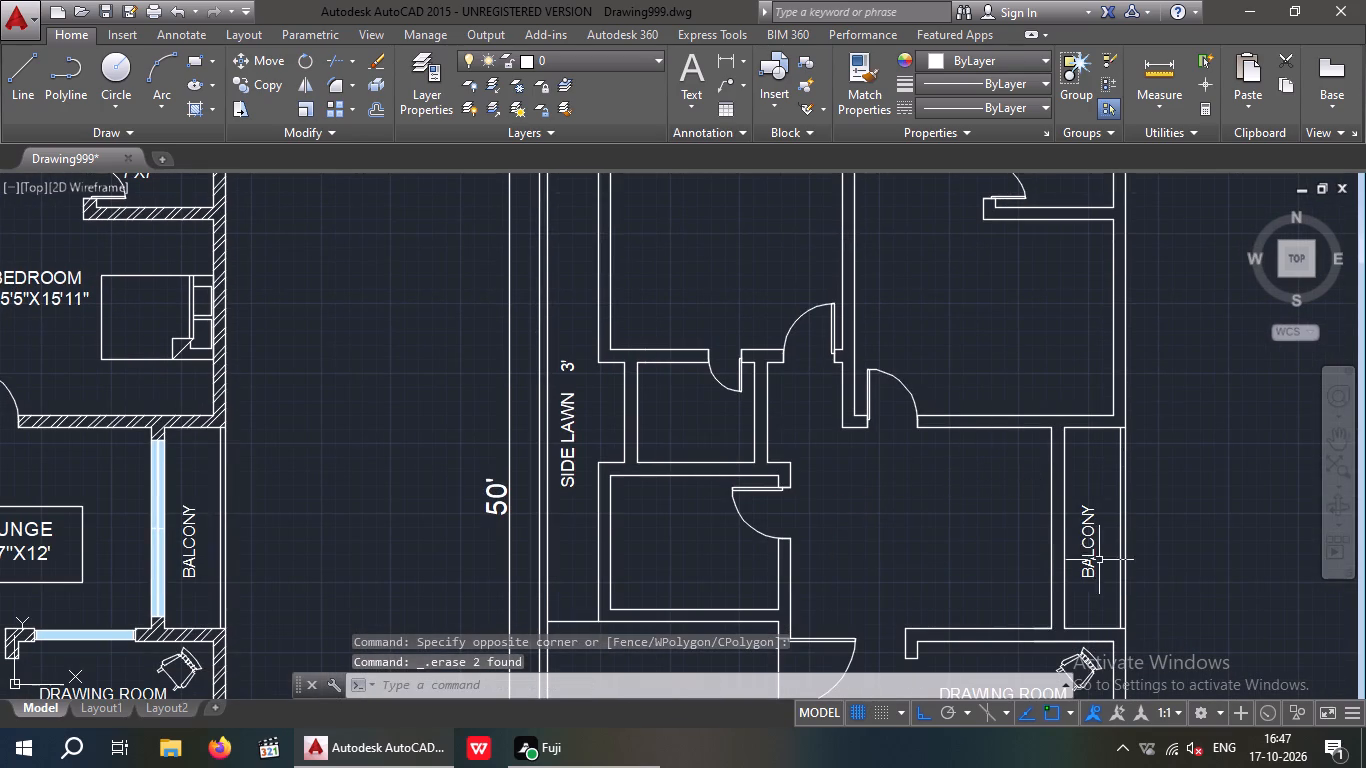
{"action": "left_click", "coordinate": [1085, 553]}
{"action": "key", "text": "Delete"}
Delete the SIDE LAWN label and the overall 50' and 35' dimensions of the copied plan.
{"action": "scroll", "coordinate": [918, 549], "scroll_direction": "down", "scroll_amount": 2}
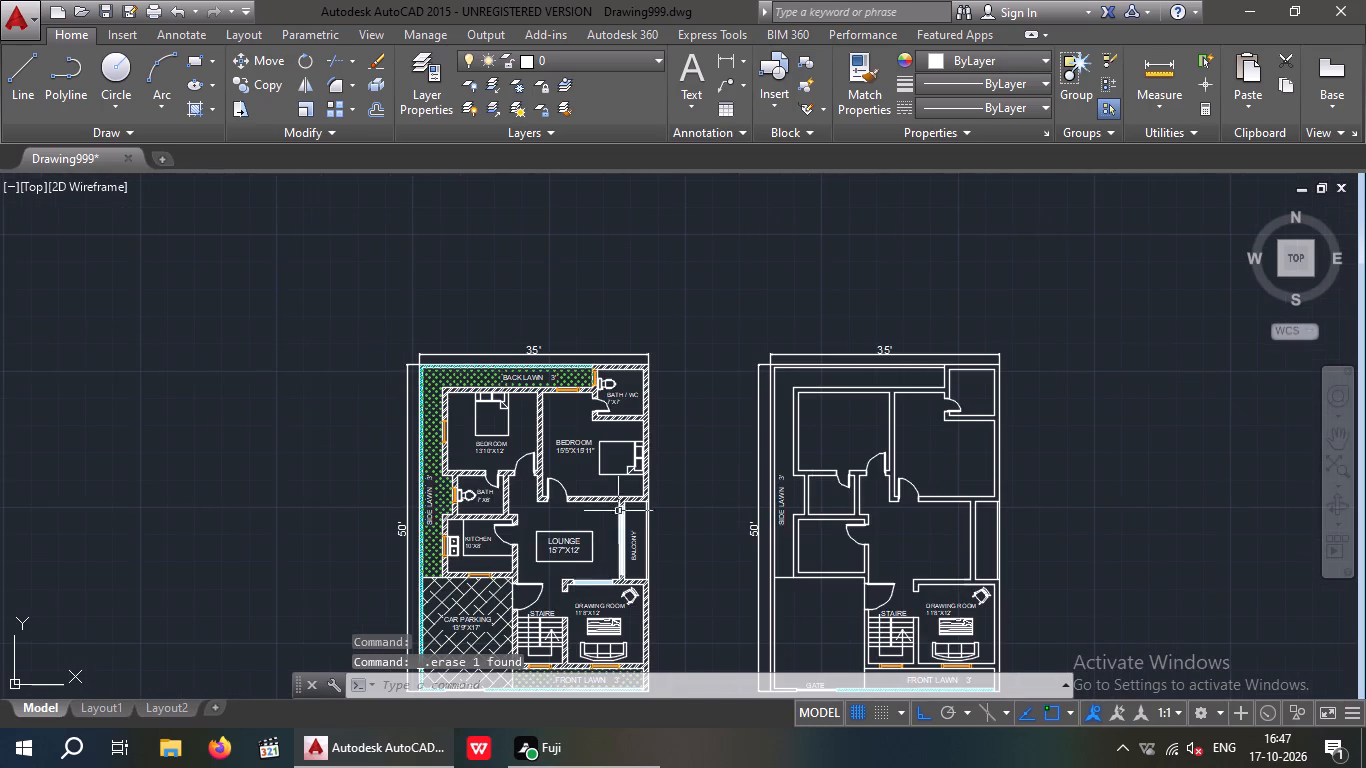
{"action": "left_click", "coordinate": [780, 513]}
{"action": "key", "text": "Delete"}
{"action": "left_click", "coordinate": [754, 521]}
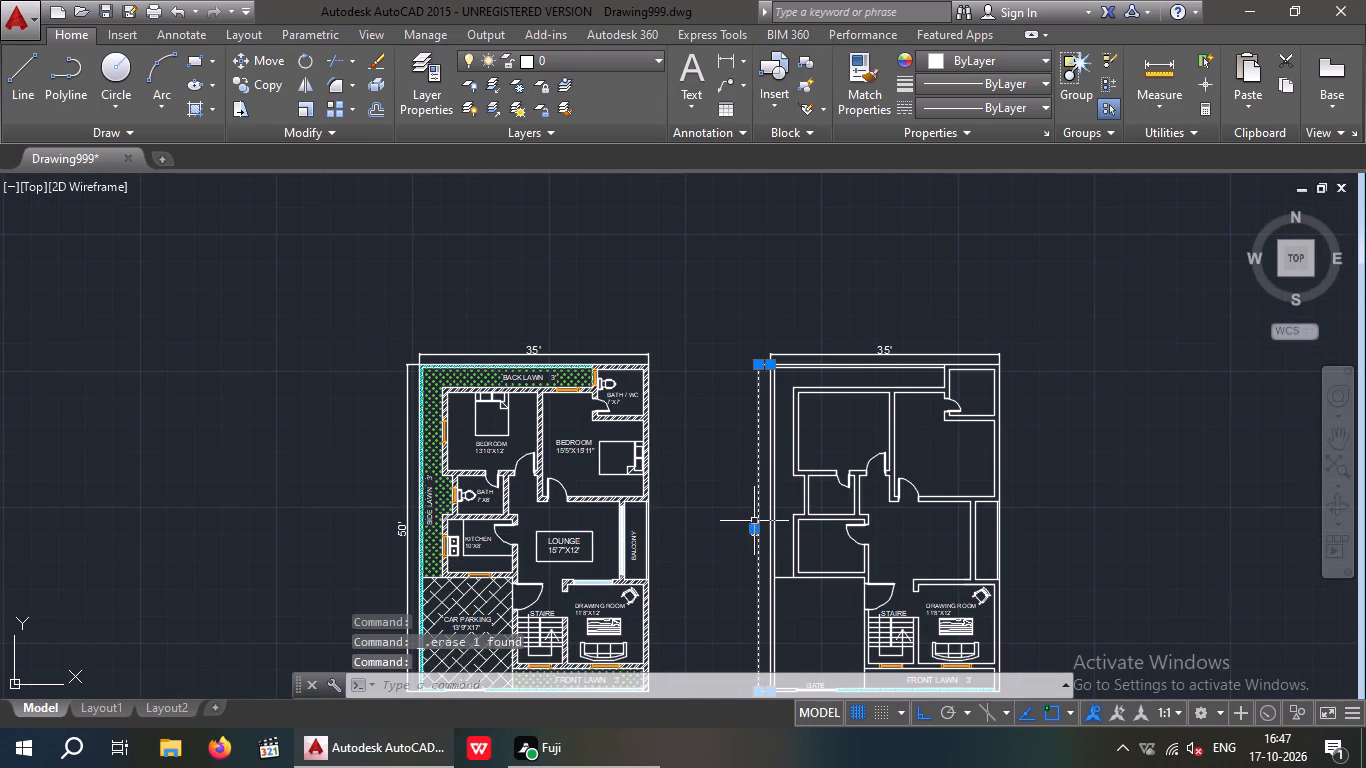
{"action": "key", "text": "Delete"}
{"action": "left_click", "coordinate": [841, 358]}
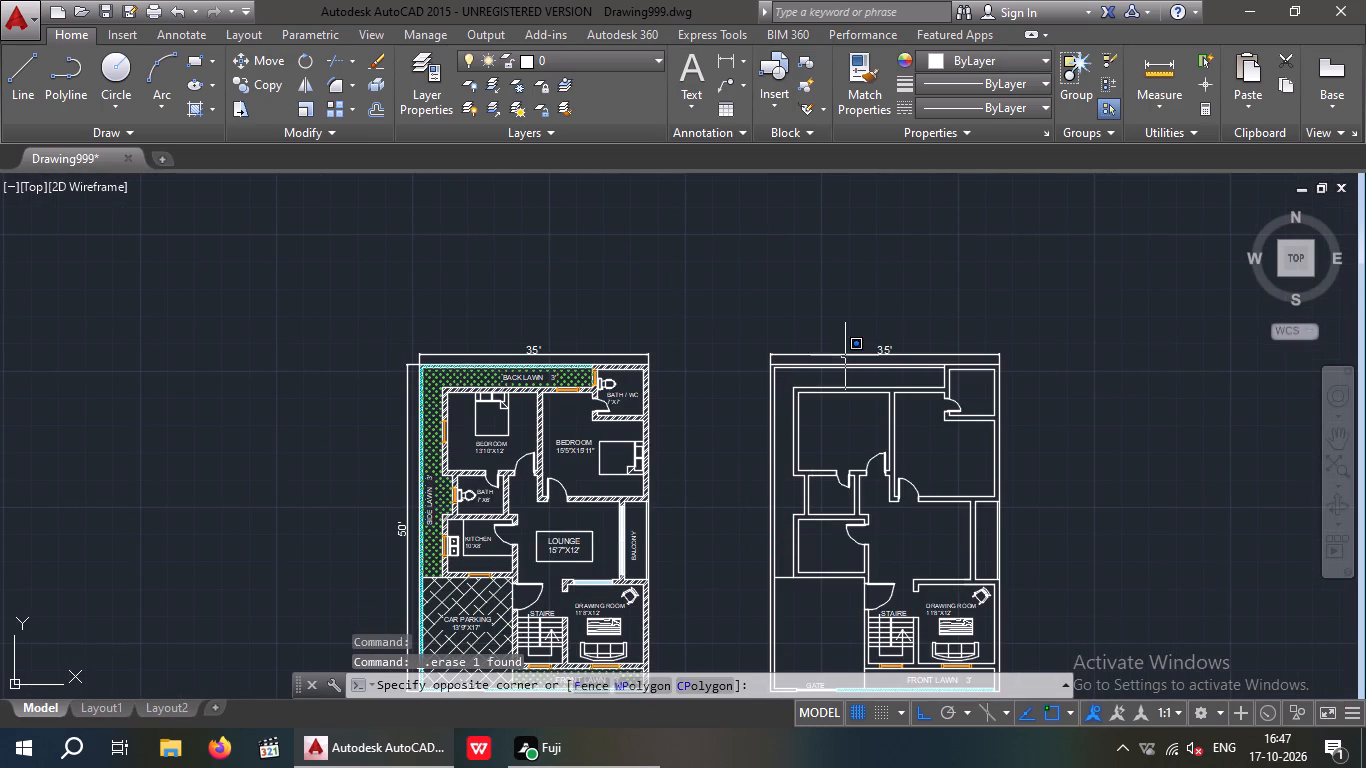
{"action": "left_click", "coordinate": [849, 352]}
{"action": "left_click", "coordinate": [901, 343]}
{"action": "left_click", "coordinate": [873, 359]}
{"action": "key", "text": "Delete"}
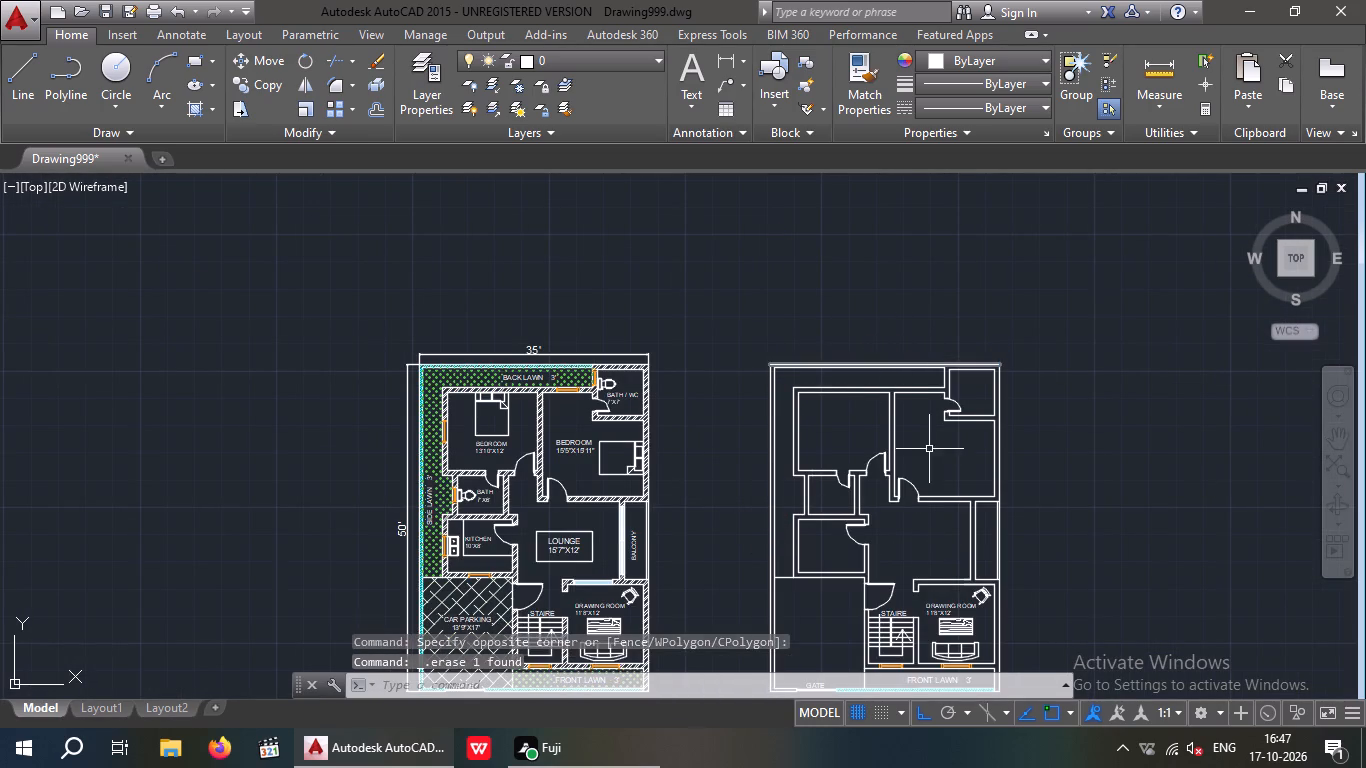
Delete the chair, sofa, table and label from the copied plan's drawing room.
{"action": "middle_click_drag", "start_coordinate": [926, 534], "coordinate": [916, 349]}
{"action": "scroll", "coordinate": [895, 485], "scroll_direction": "up", "scroll_amount": 2}
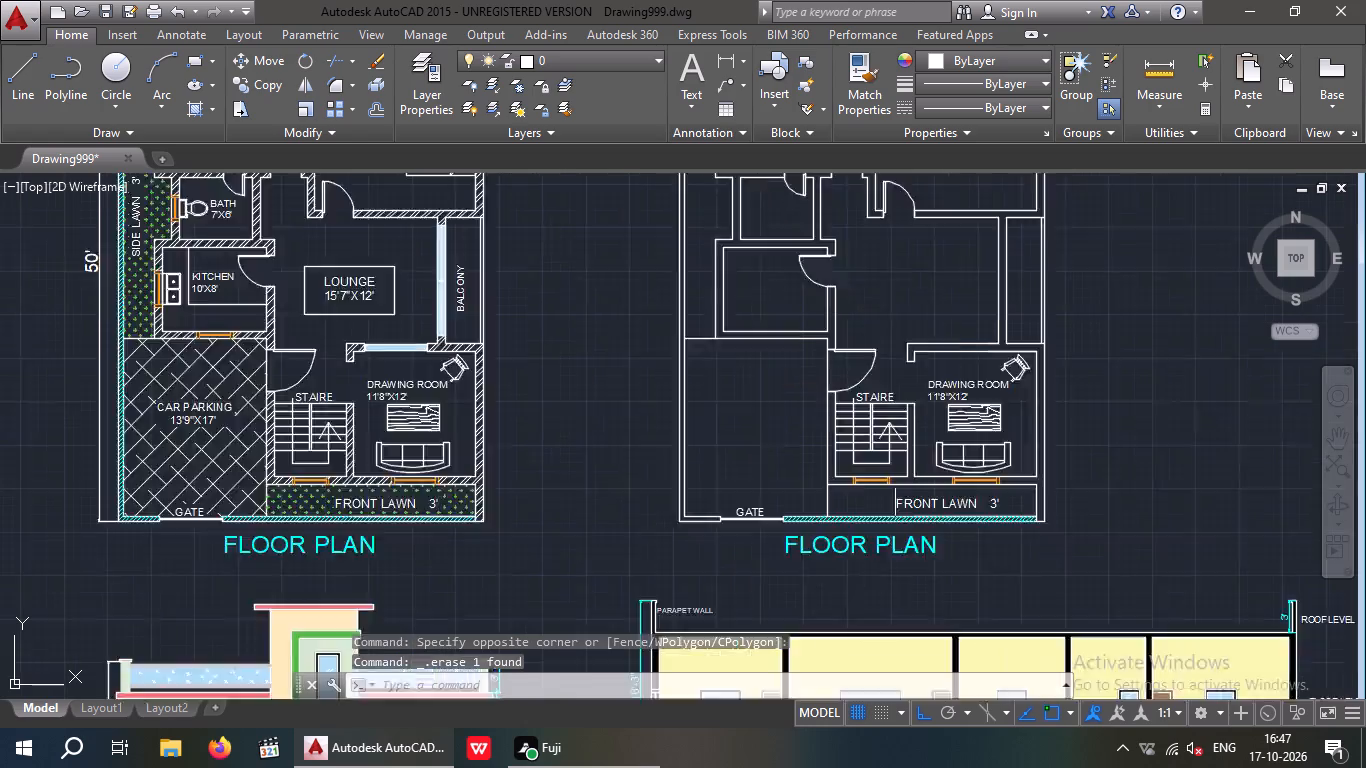
{"action": "left_click", "coordinate": [1098, 297]}
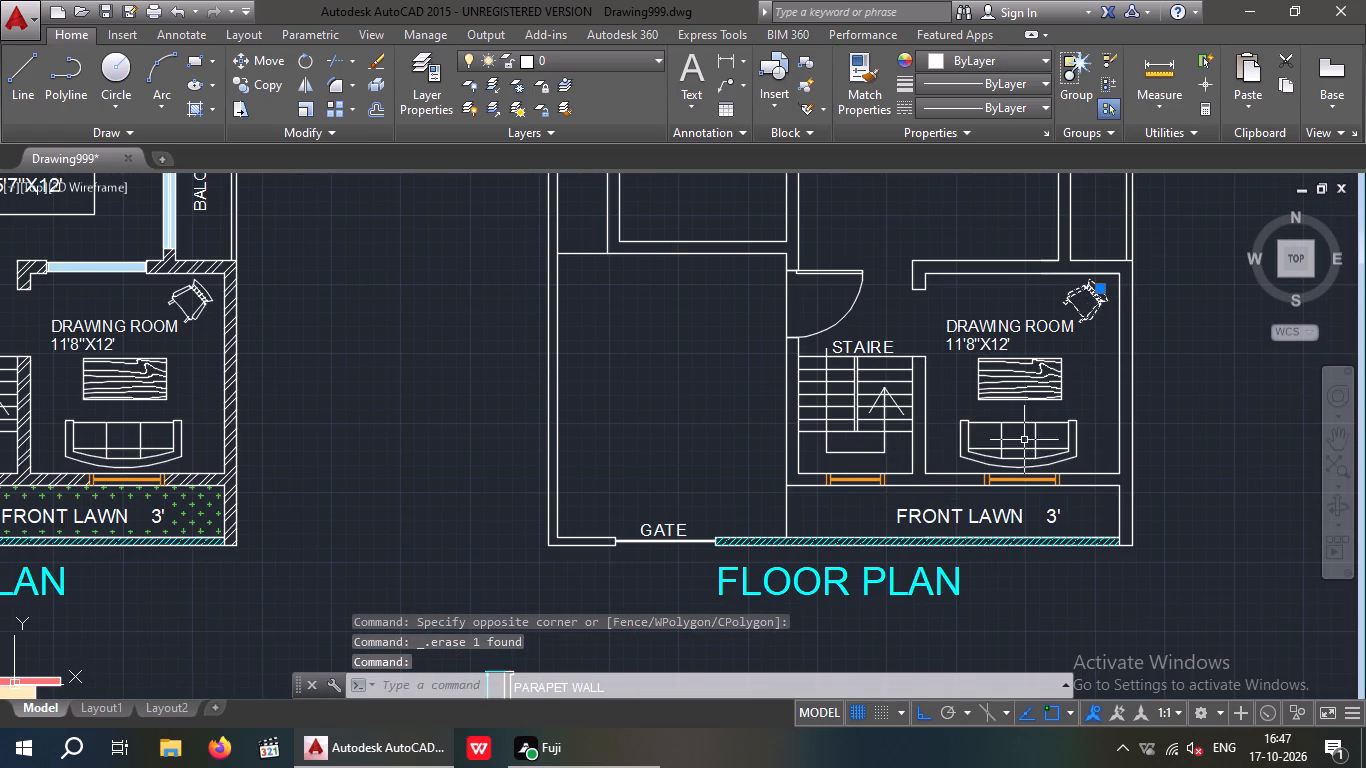
{"action": "left_click", "coordinate": [1051, 318]}
{"action": "left_click", "coordinate": [1024, 422]}
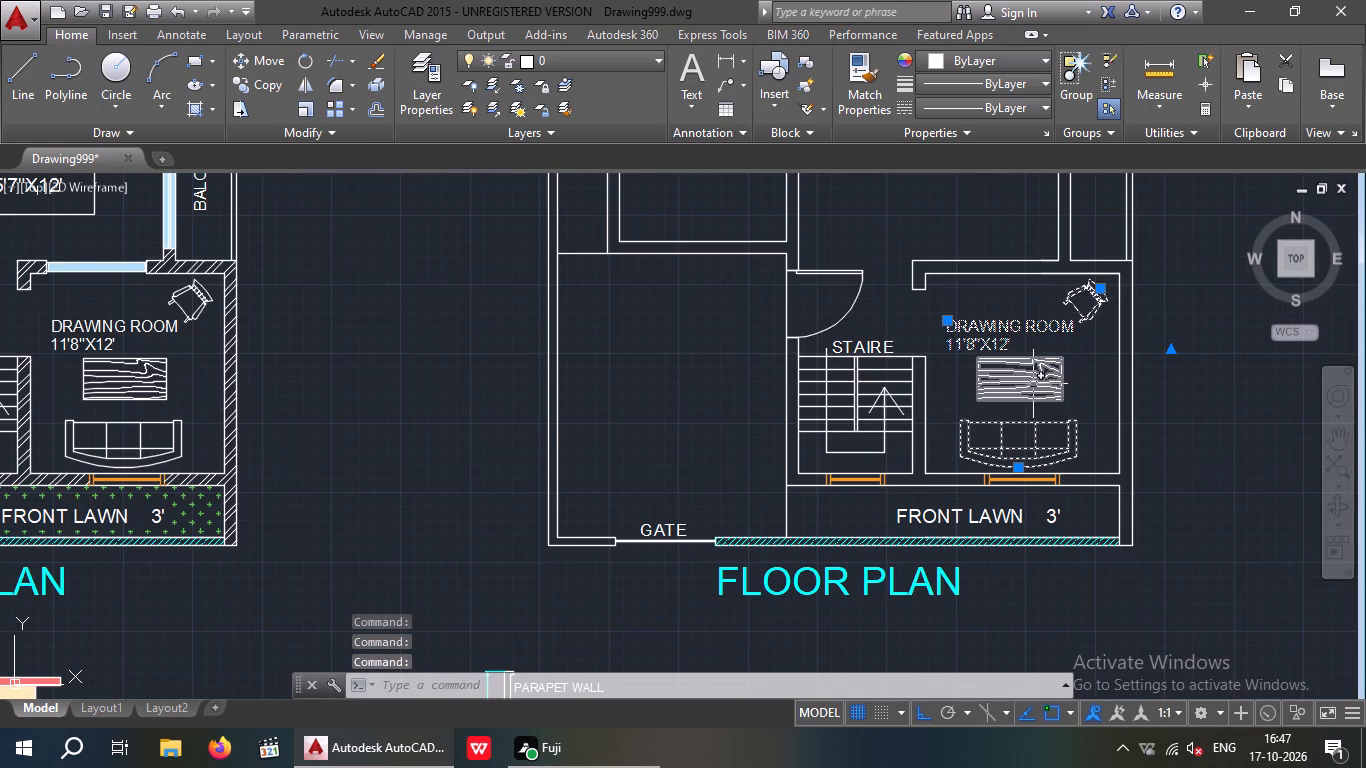
{"action": "left_click", "coordinate": [1033, 384]}
{"action": "key", "text": "Delete"}
Delete the stair lines, direction arrow and STAIRE label in the copied plan, together with the adjoining door.
{"action": "scroll", "coordinate": [863, 402], "scroll_direction": "up", "scroll_amount": 1}
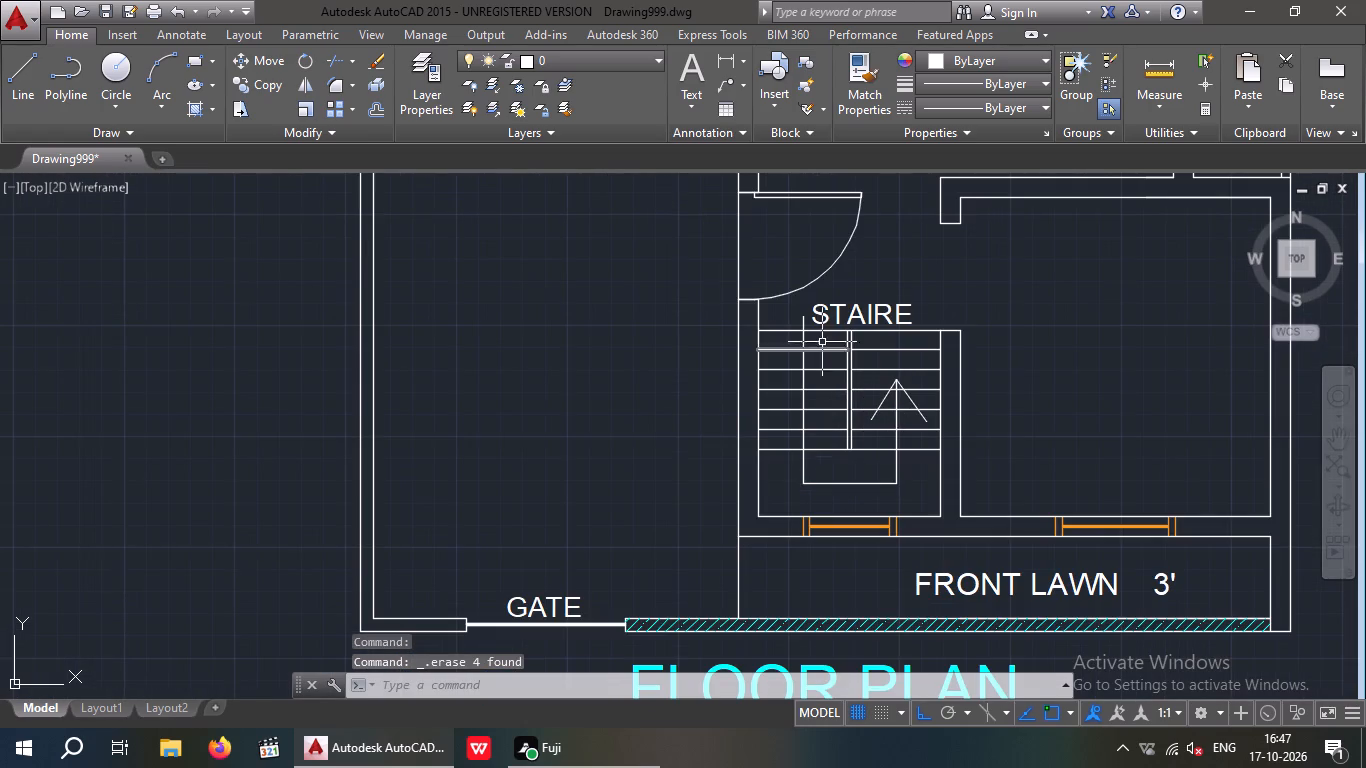
{"action": "left_click", "coordinate": [927, 287]}
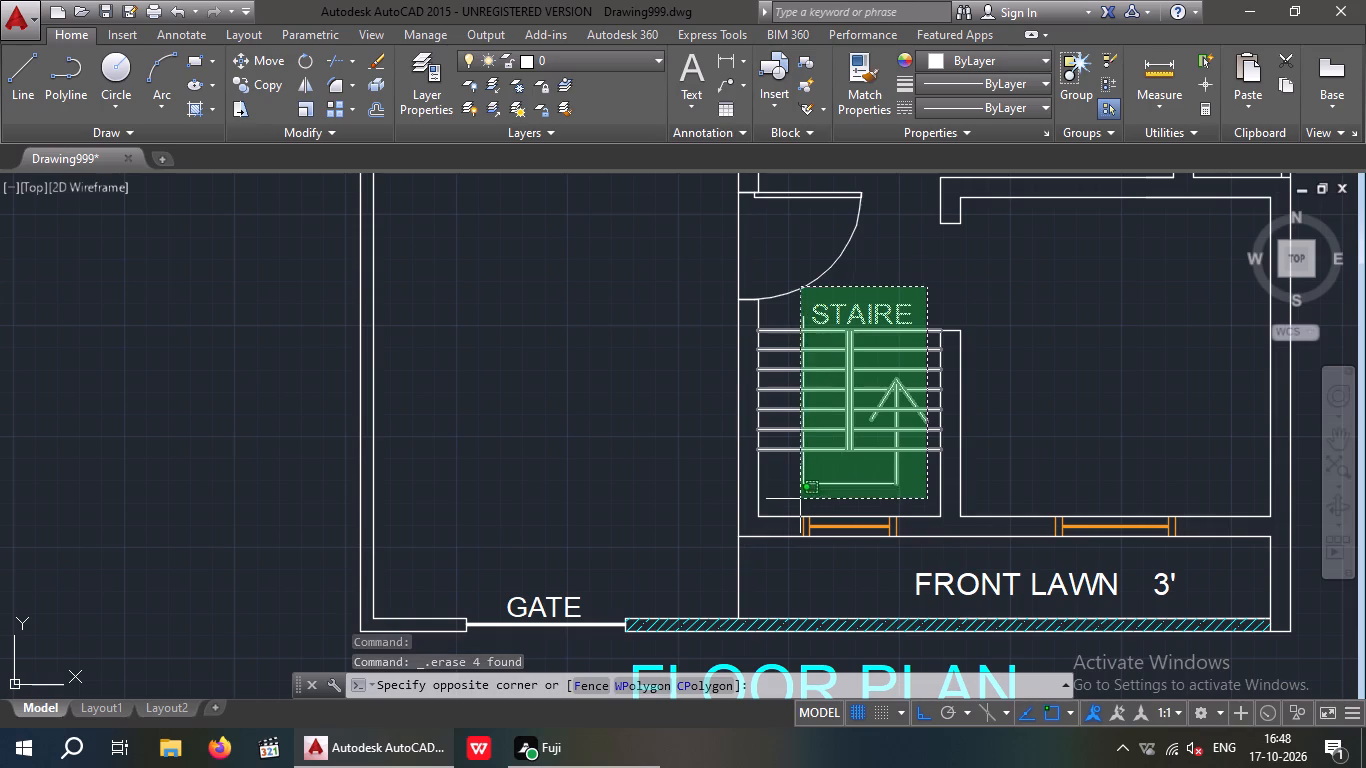
{"action": "left_click", "coordinate": [800, 499]}
{"action": "key", "text": "Delete"}
{"action": "scroll", "coordinate": [851, 367], "scroll_direction": "down", "scroll_amount": 1}
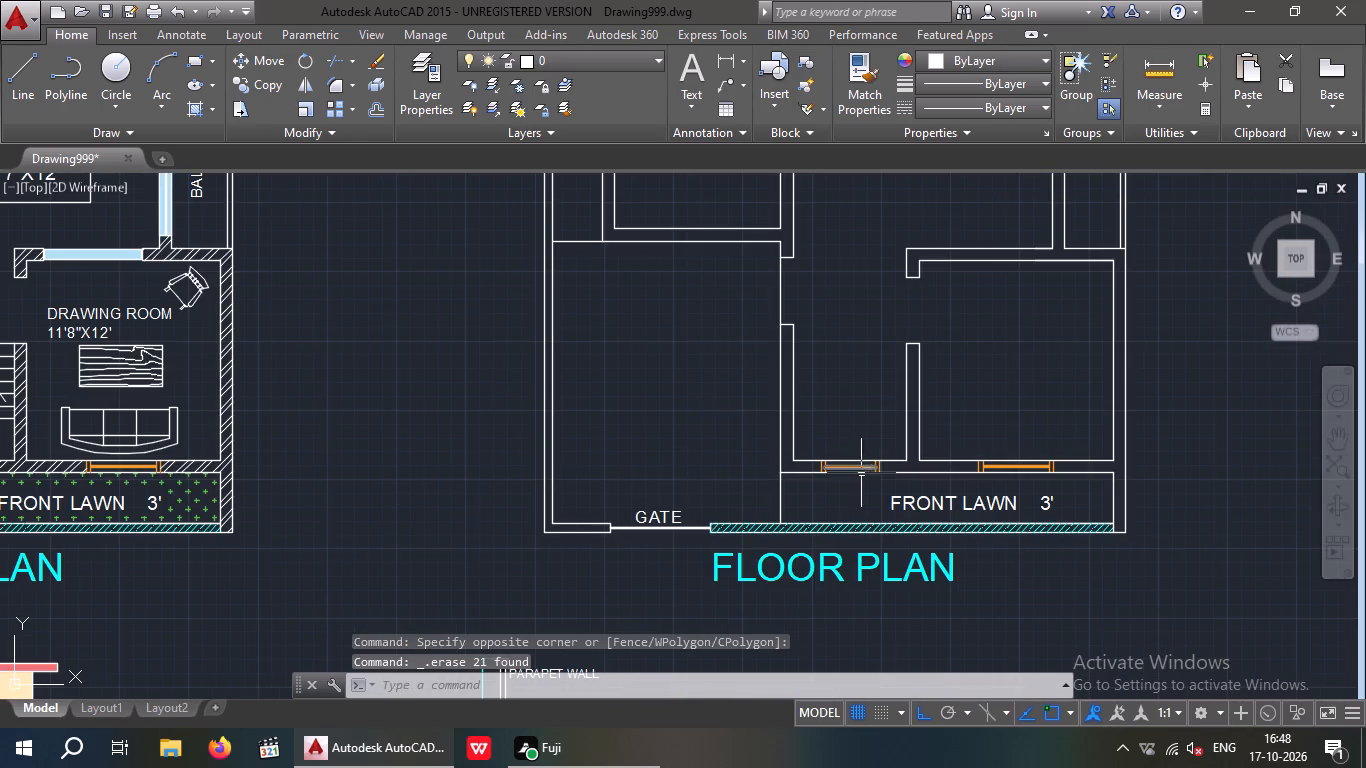
Delete the two orange windows and the leftover window line from the front wall of the copied plan.
{"action": "left_click", "coordinate": [818, 449]}
{"action": "left_click", "coordinate": [878, 491]}
{"action": "key", "text": "Delete"}
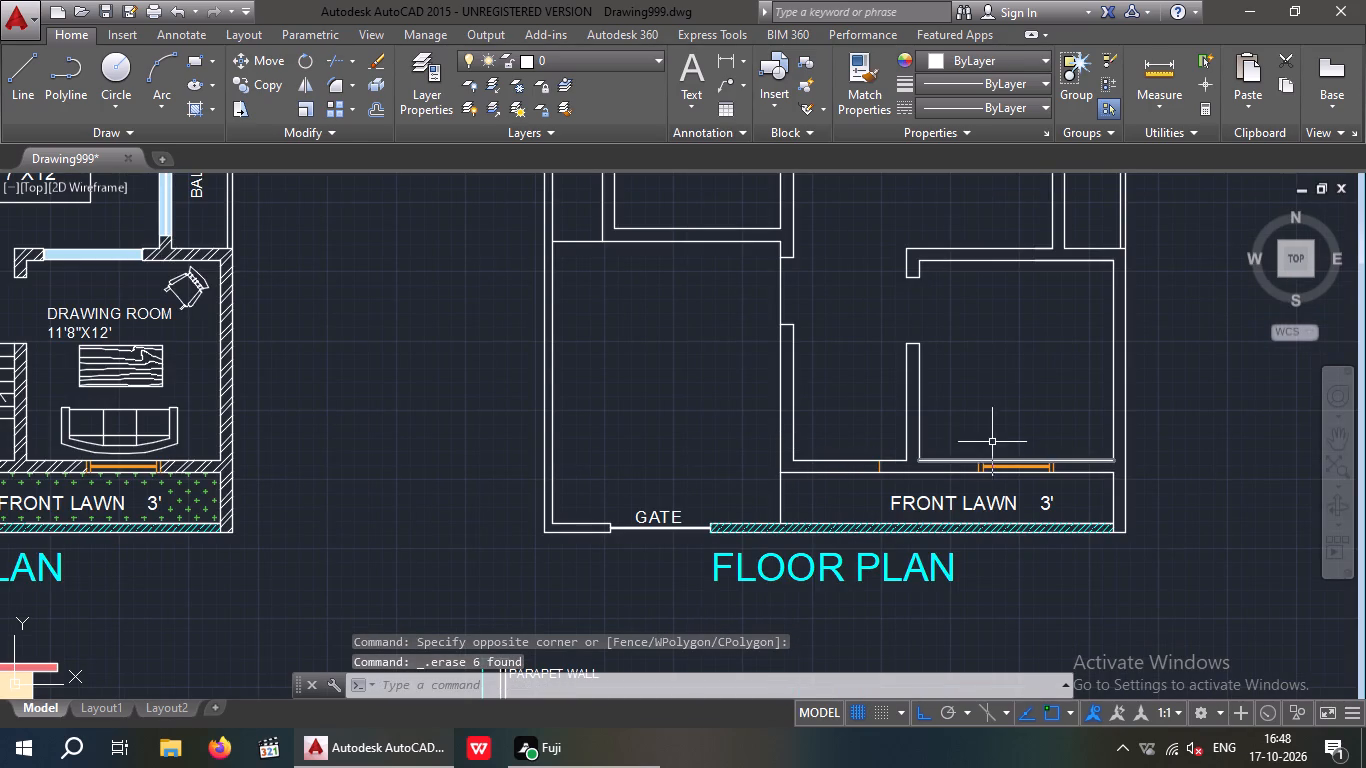
{"action": "left_click_drag", "start_coordinate": [970, 435], "coordinate": [970, 444]}
{"action": "left_click", "coordinate": [1056, 499]}
{"action": "key", "text": "Delete"}
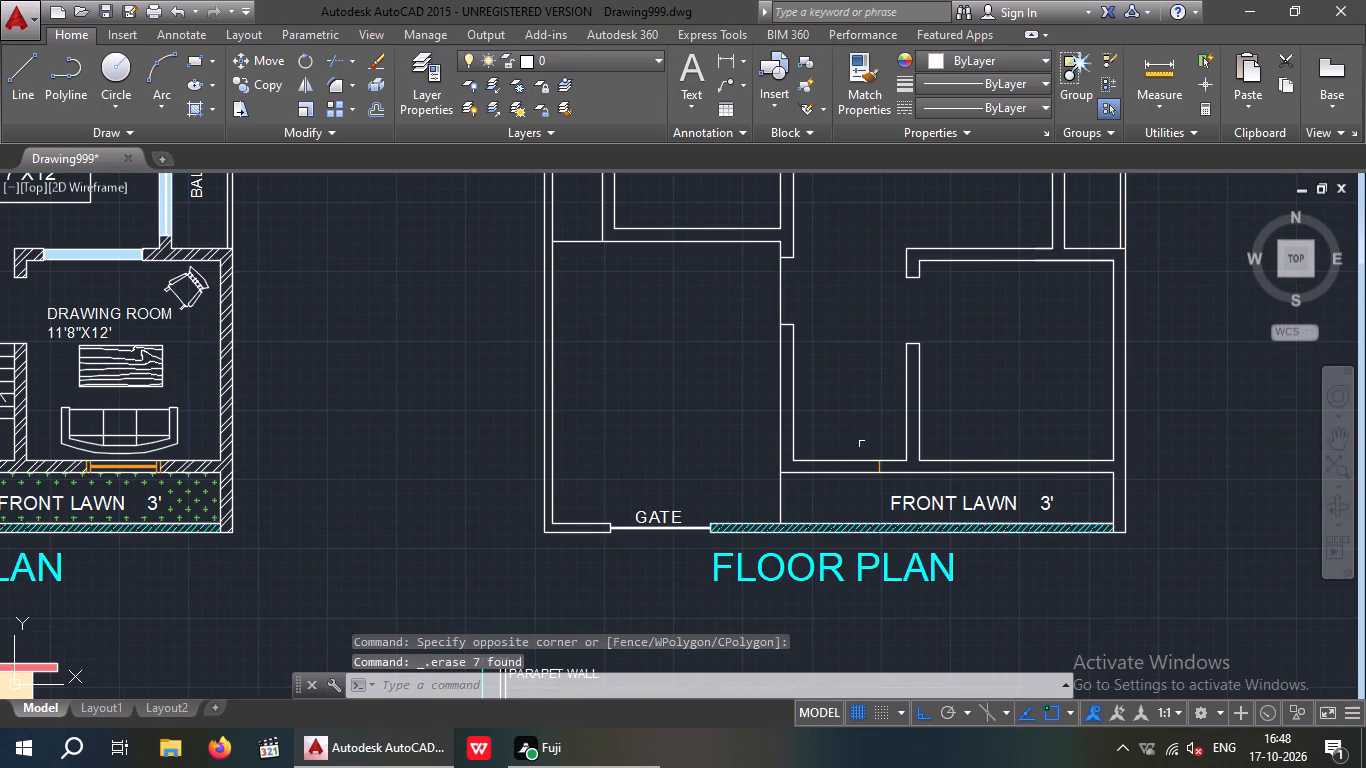
{"action": "left_click", "coordinate": [855, 427]}
{"action": "left_click", "coordinate": [889, 485]}
{"action": "key", "text": "Delete"}
Delete the FRONT LAWN 3' label from the copied plan.
{"action": "left_click", "coordinate": [909, 501]}
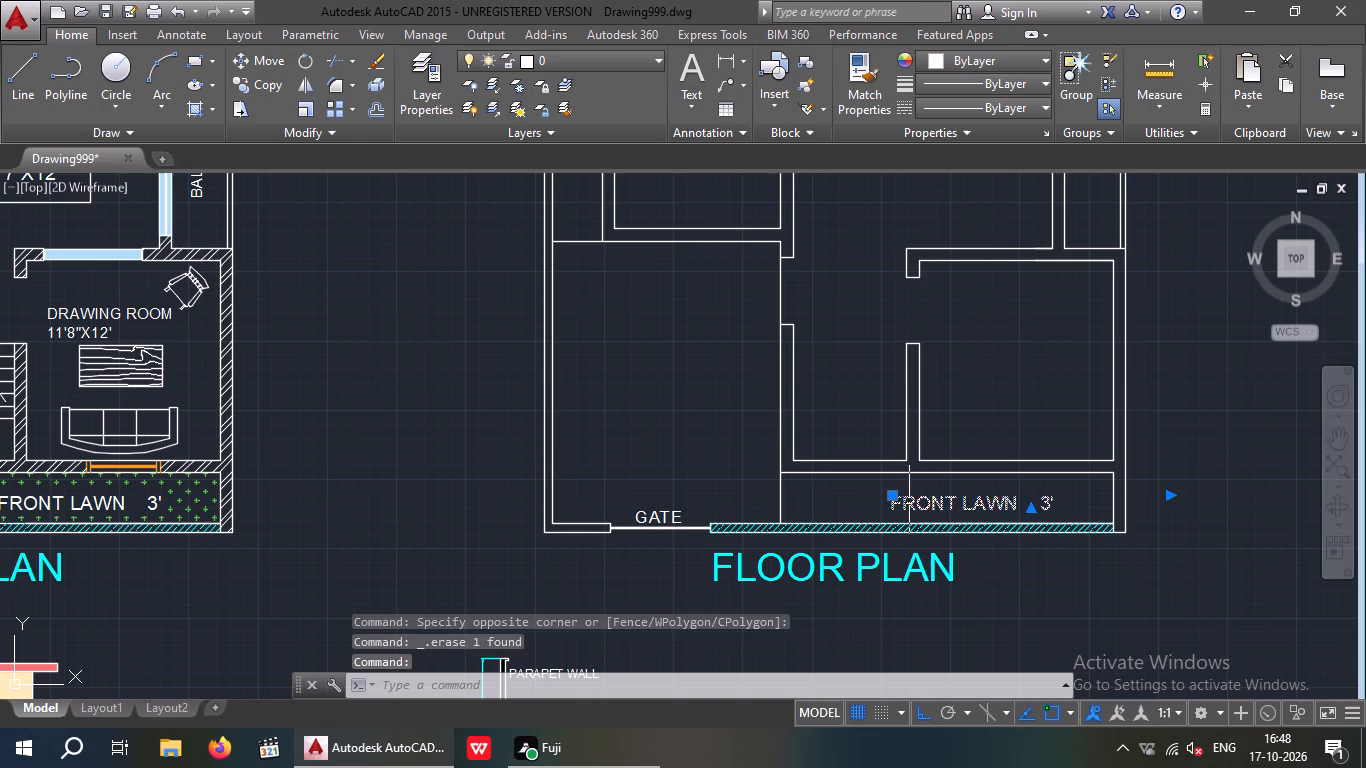
{"action": "key", "text": "Delete"}
{"action": "left_click", "coordinate": [626, 497]}
{"action": "left_click", "coordinate": [673, 539]}
{"action": "key", "text": "Delete"}
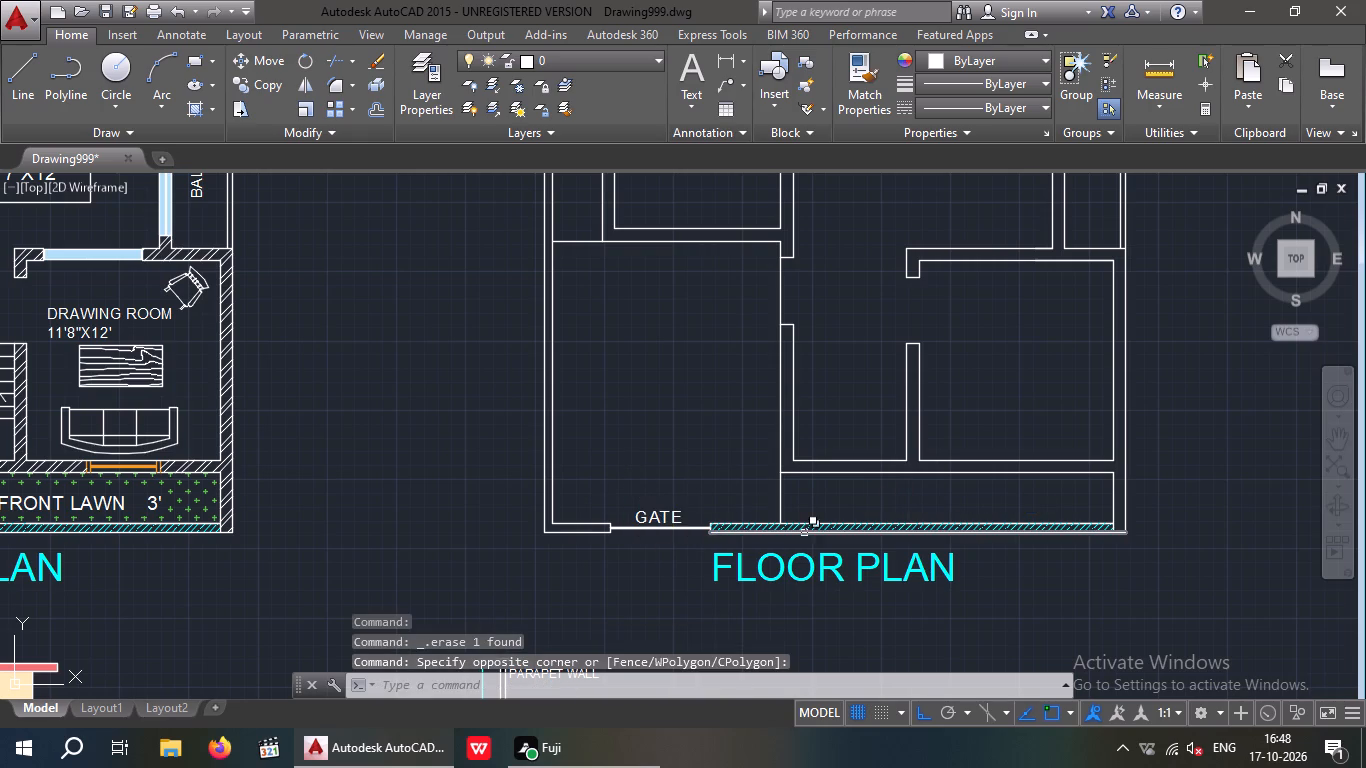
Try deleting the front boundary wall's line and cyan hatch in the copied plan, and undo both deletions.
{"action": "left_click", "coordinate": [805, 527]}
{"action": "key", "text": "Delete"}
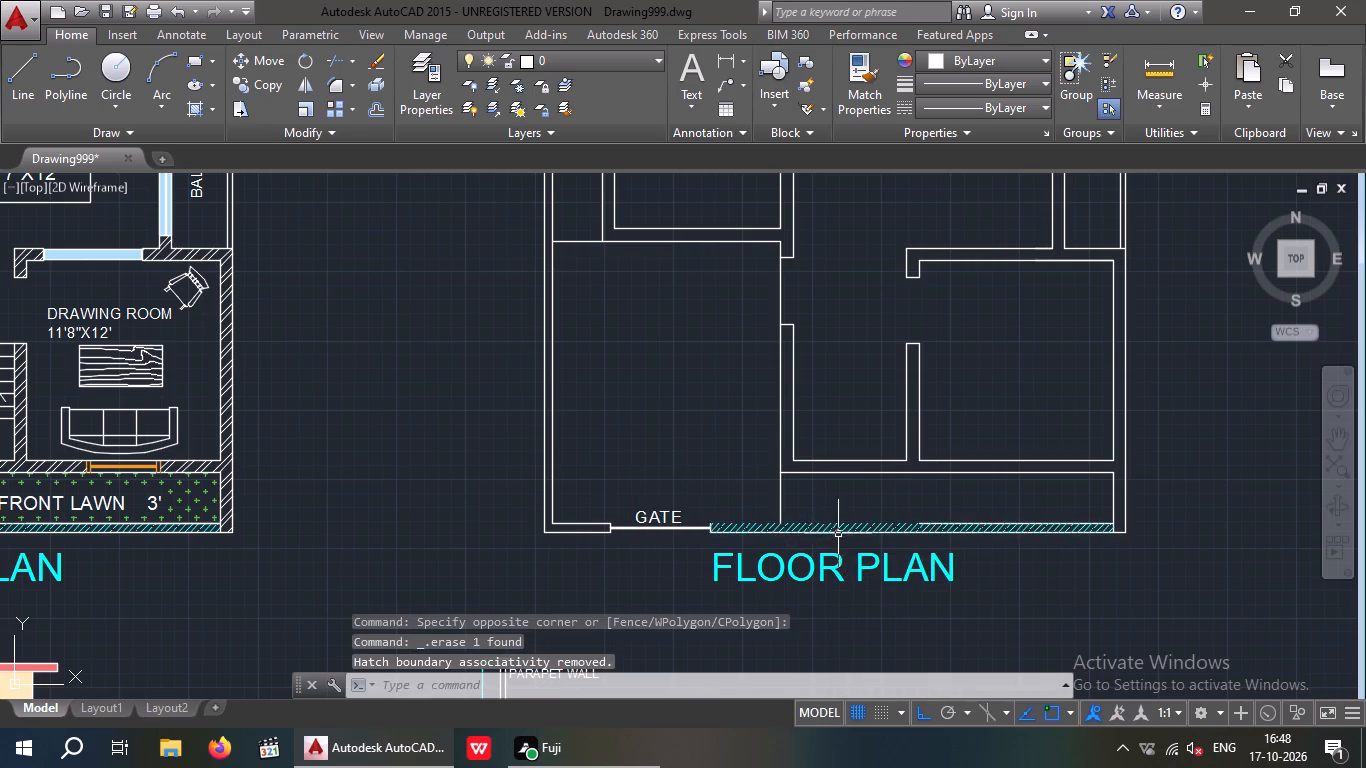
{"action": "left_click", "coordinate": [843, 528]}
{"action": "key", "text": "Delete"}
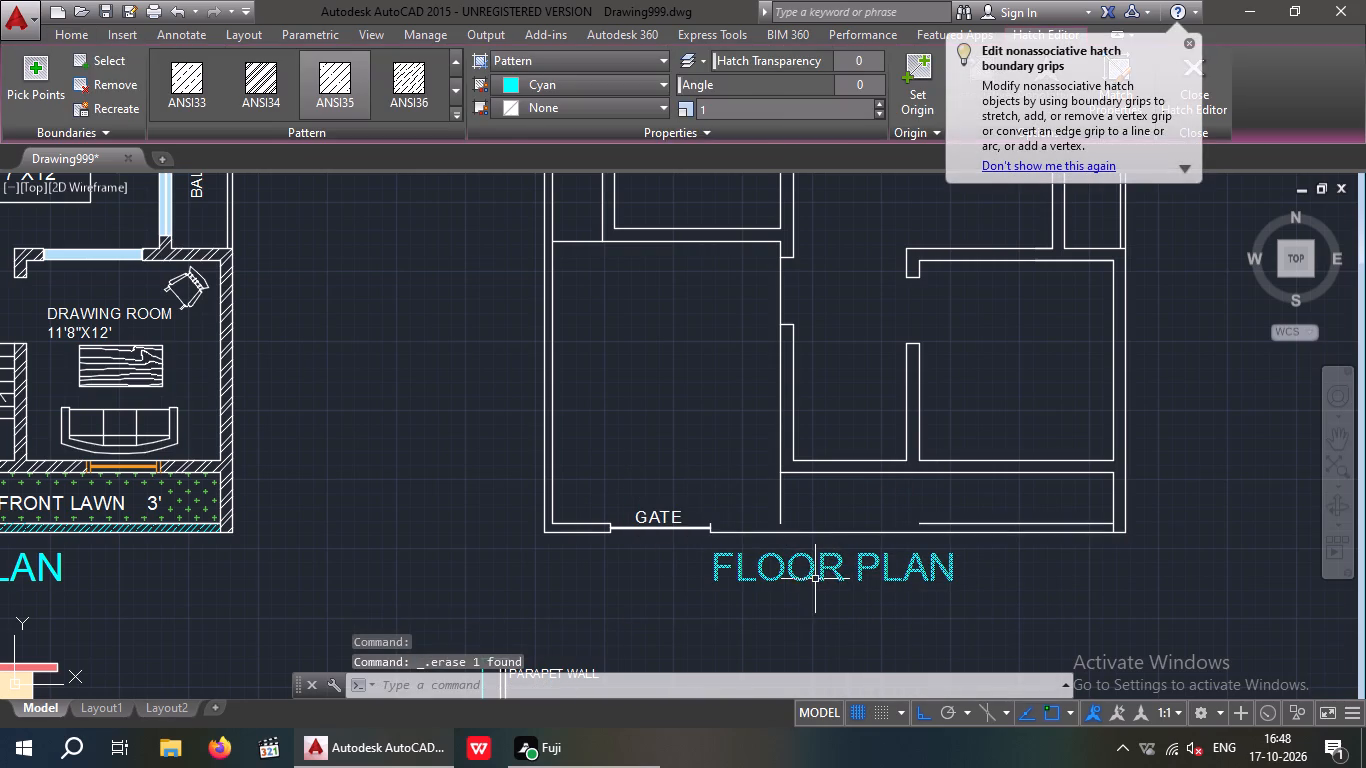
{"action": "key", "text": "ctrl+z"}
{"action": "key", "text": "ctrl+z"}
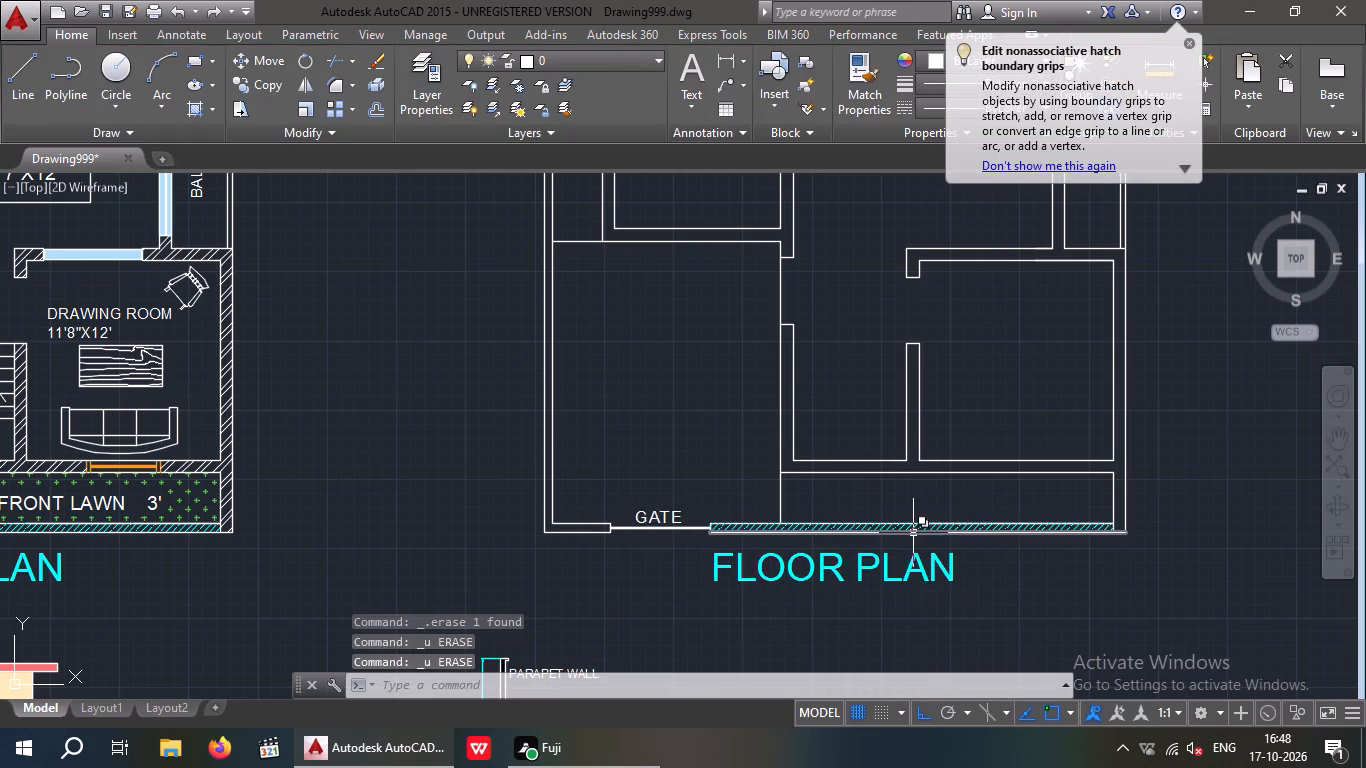
Delete the front boundary wall's cyan hatch and the GATE label from the copied plan.
{"action": "left_click", "coordinate": [917, 529]}
{"action": "key", "text": "Delete"}
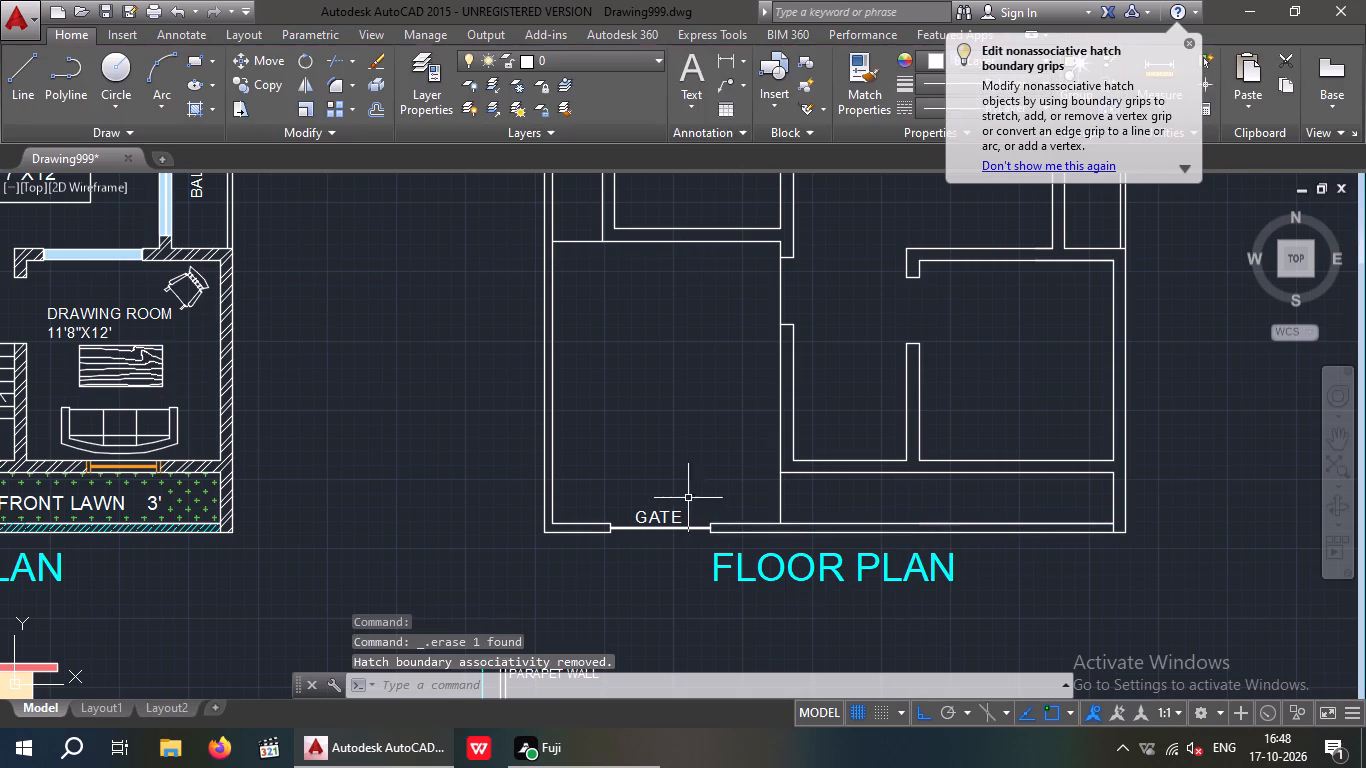
{"action": "left_click", "coordinate": [658, 519]}
{"action": "key", "text": "Delete"}
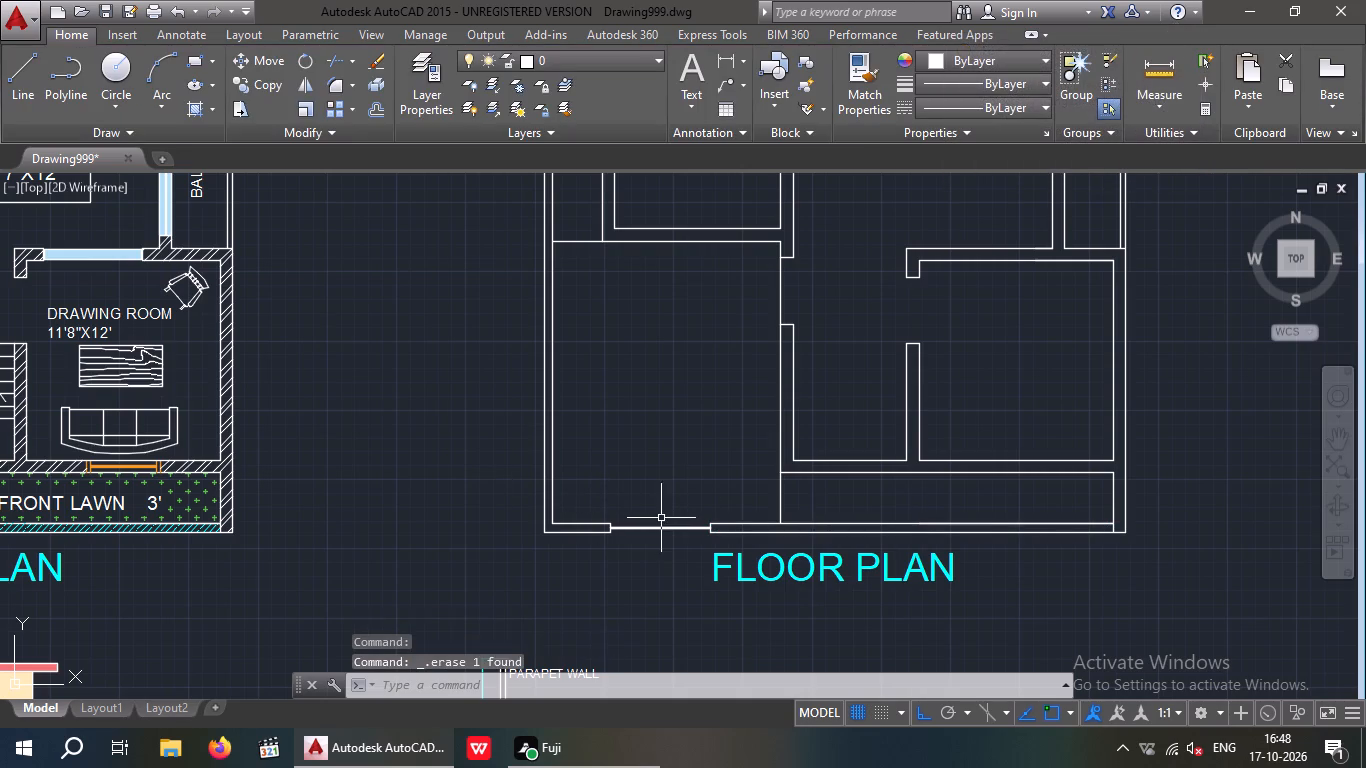
Draw a diagonal line joining the inner and outer wall corners at the 13'10"X12' bedroom's back outer corner in the copied plan.
{"action": "scroll", "coordinate": [794, 529], "scroll_direction": "down", "scroll_amount": 1}
{"action": "middle_click_drag", "start_coordinate": [797, 523], "coordinate": [783, 644]}
{"action": "middle_click_drag", "start_coordinate": [749, 319], "coordinate": [737, 517]}
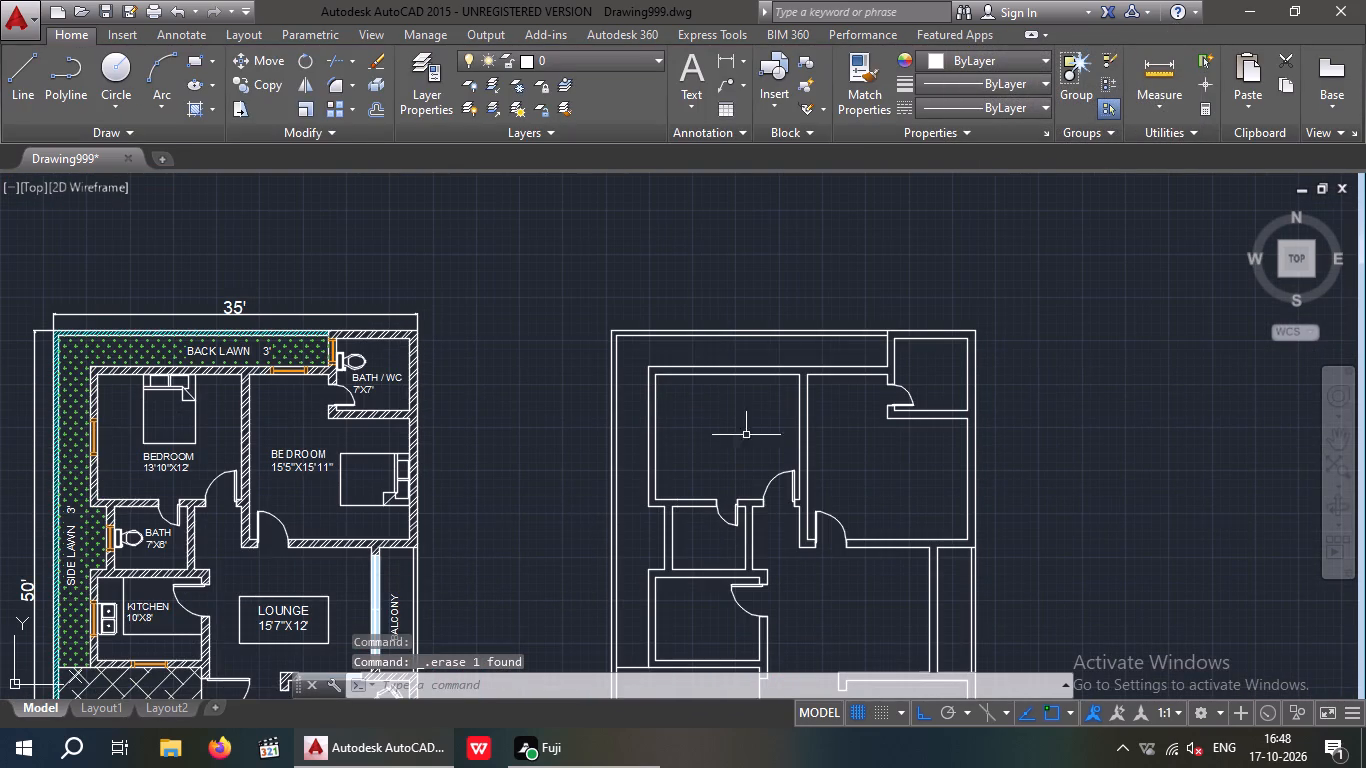
{"action": "scroll", "coordinate": [826, 411], "scroll_direction": "up", "scroll_amount": 2}
{"action": "middle_click_drag", "start_coordinate": [646, 367], "coordinate": [667, 497]}
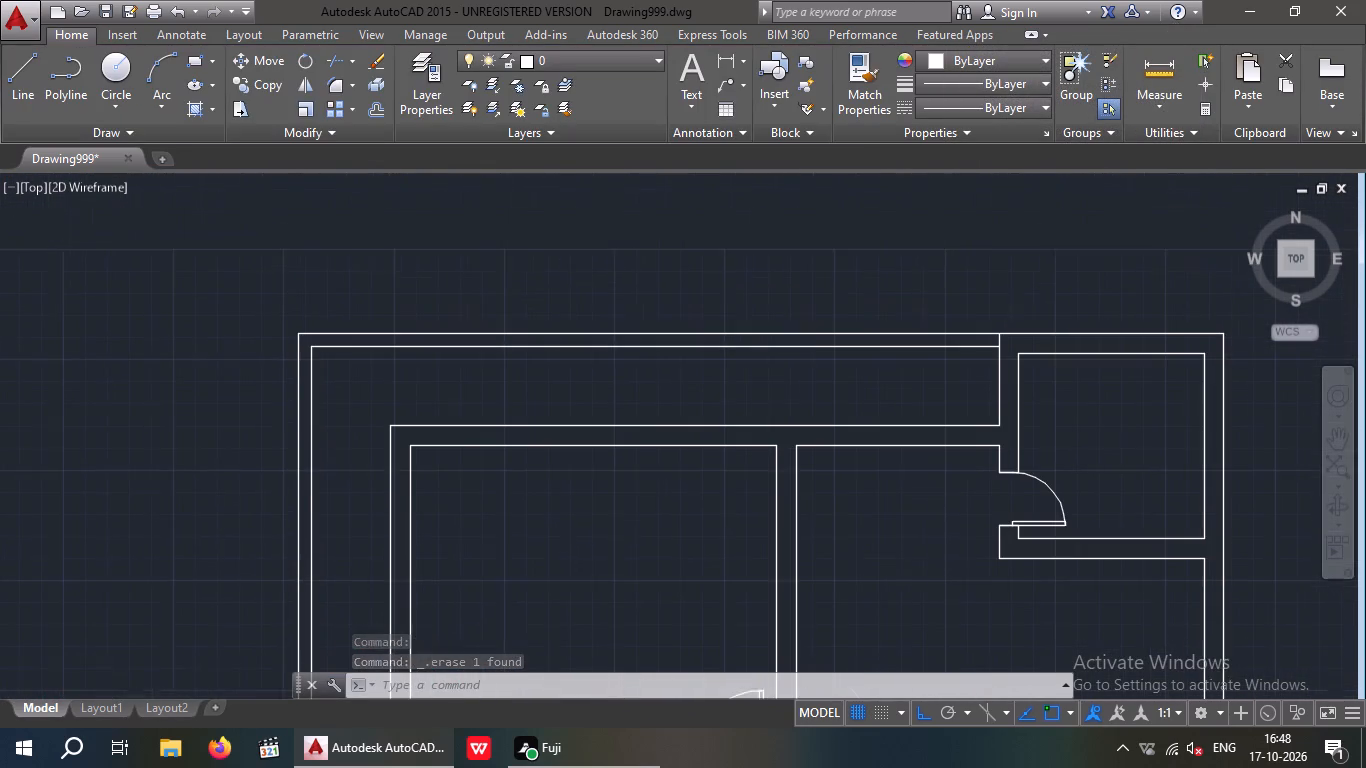
{"action": "middle_click_drag", "start_coordinate": [667, 497], "coordinate": [668, 498]}
{"action": "left_click", "coordinate": [27, 79]}
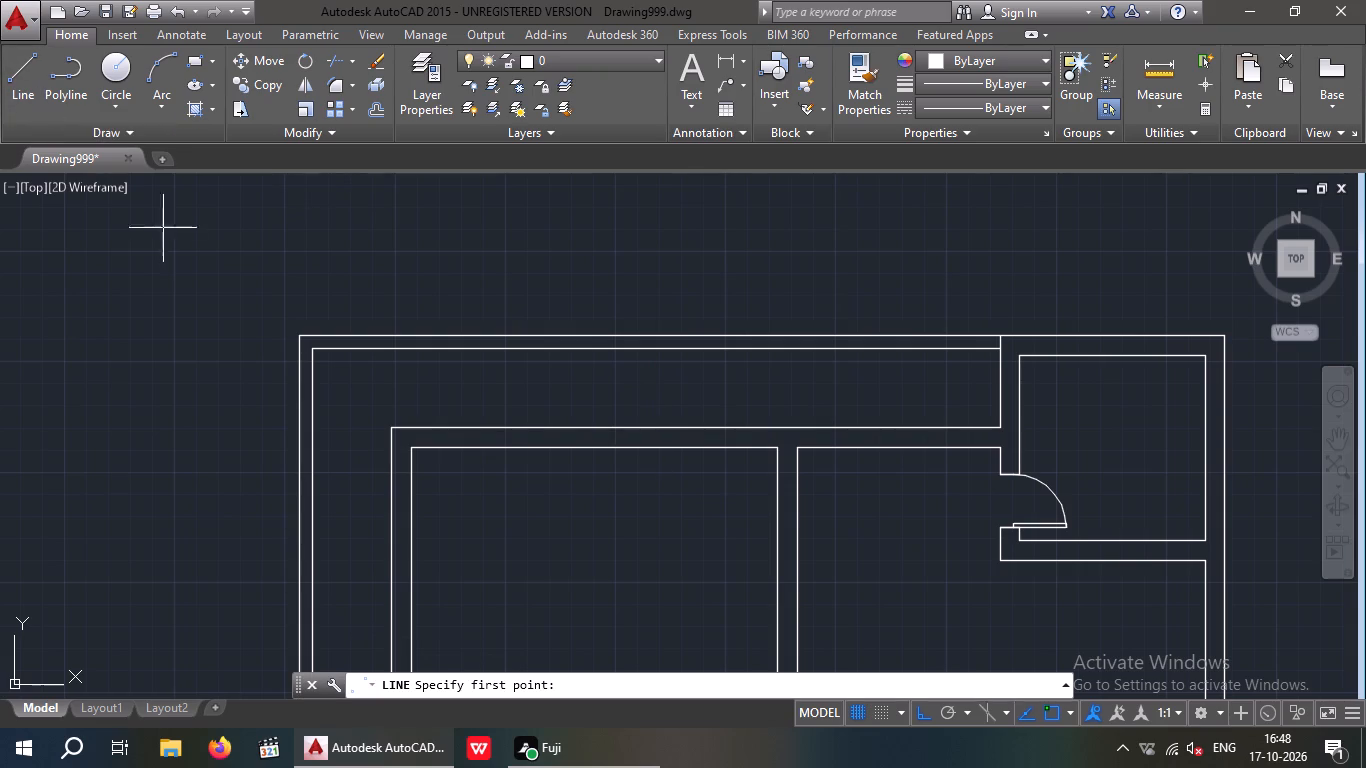
{"action": "left_click", "coordinate": [415, 444]}
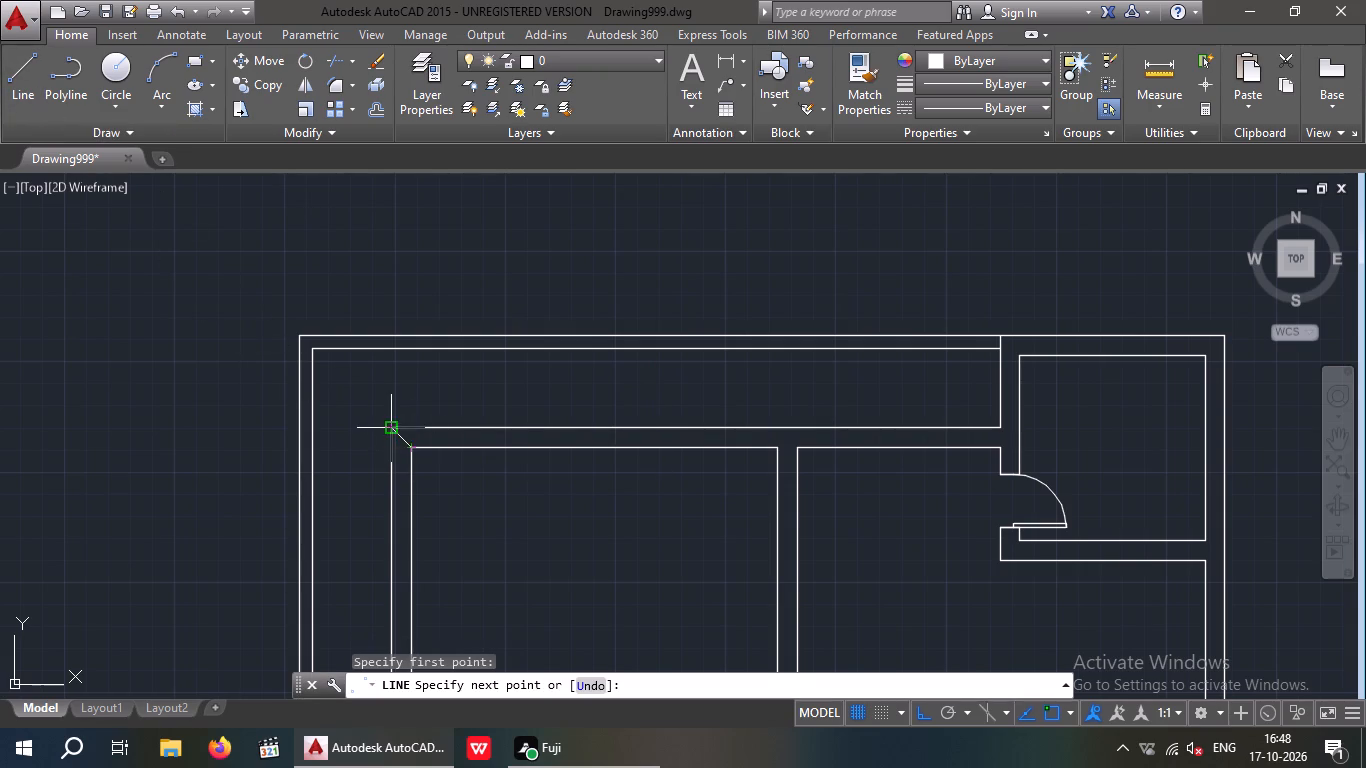
{"action": "left_click", "coordinate": [391, 430]}
{"action": "key", "text": "Escape"}
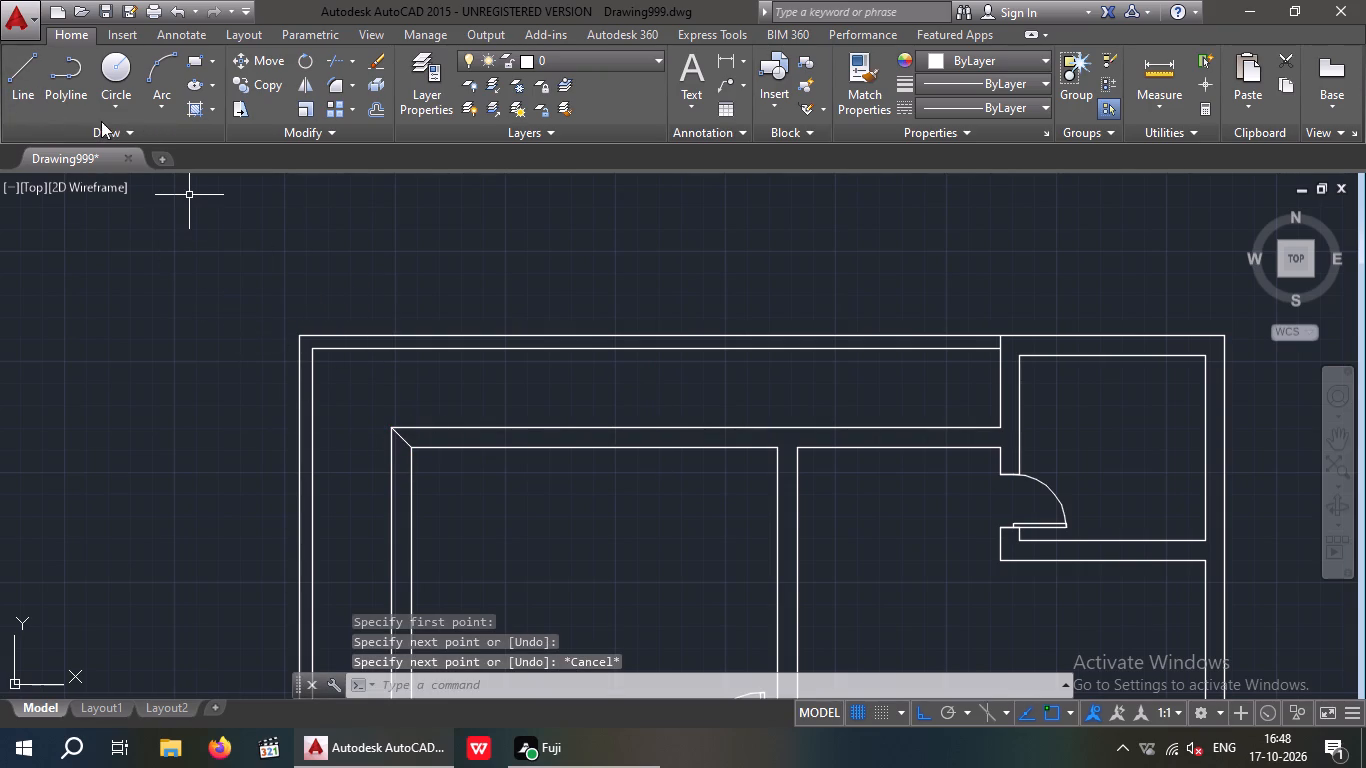
Draw a horizontal centre line from the diagonal's midpoint along the bedrooms' back wall, ending inside the BATH / WC room.
{"action": "left_click_drag", "start_coordinate": [32, 66], "coordinate": [44, 78]}
{"action": "left_click", "coordinate": [26, 85]}
{"action": "scroll", "coordinate": [419, 447], "scroll_direction": "up", "scroll_amount": 2}
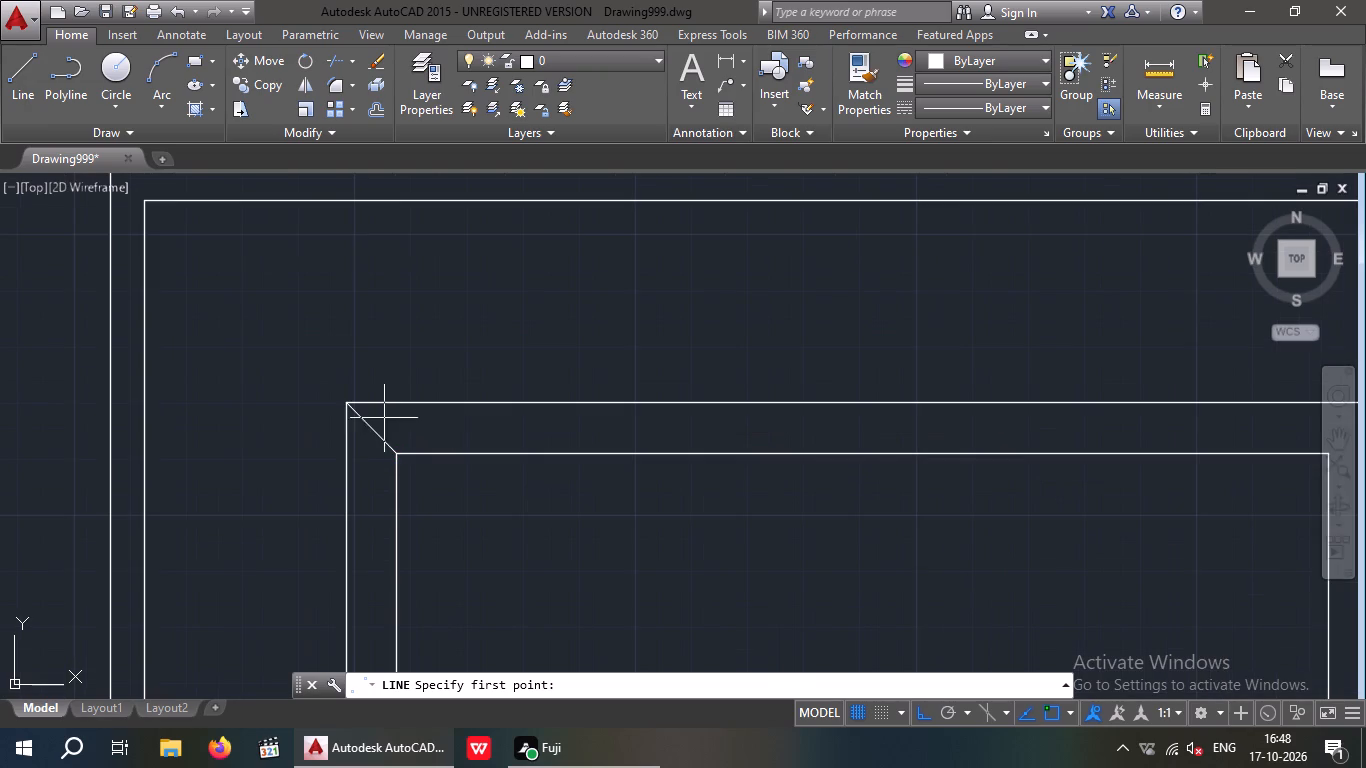
{"action": "left_click", "coordinate": [373, 432]}
{"action": "middle_click_drag", "start_coordinate": [948, 471], "coordinate": [396, 370]}
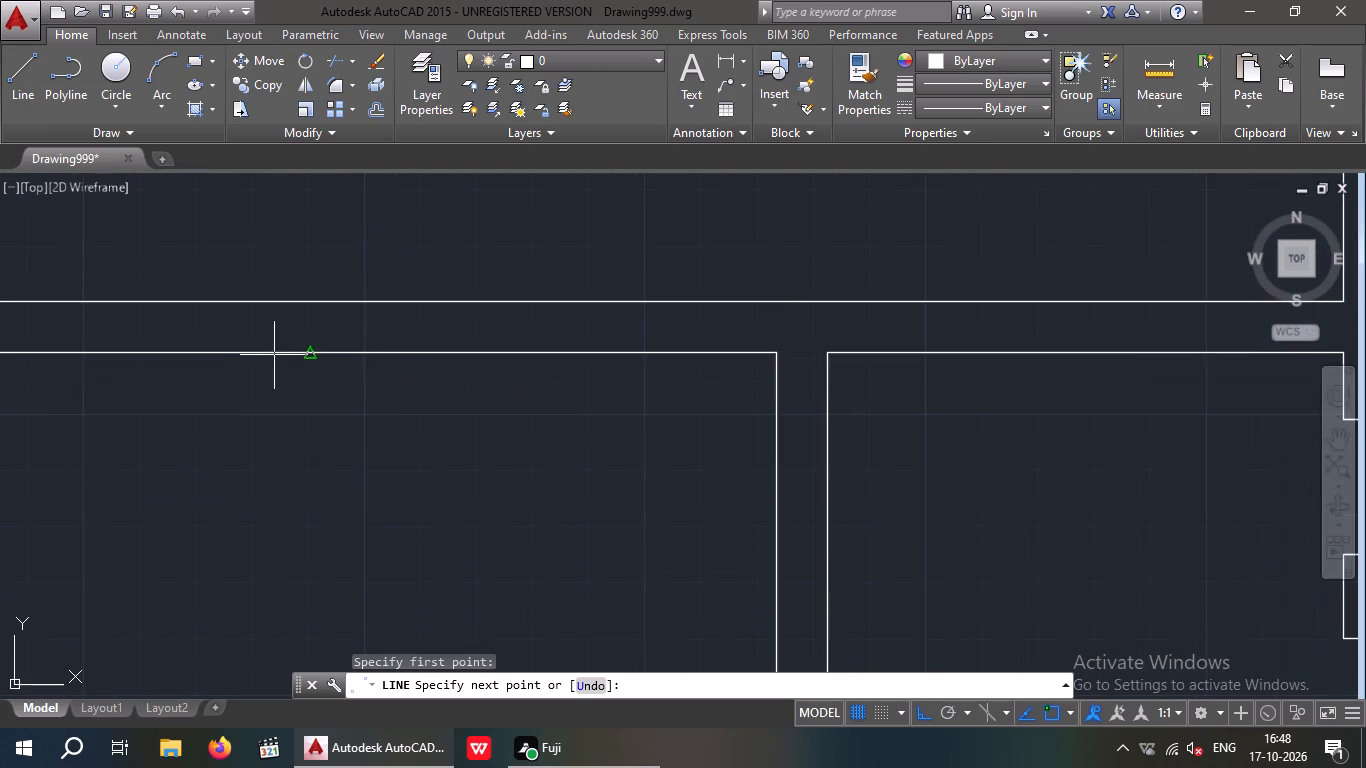
{"action": "scroll", "coordinate": [745, 403], "scroll_direction": "down", "scroll_amount": 3}
{"action": "middle_click_drag", "start_coordinate": [883, 417], "coordinate": [670, 412]}
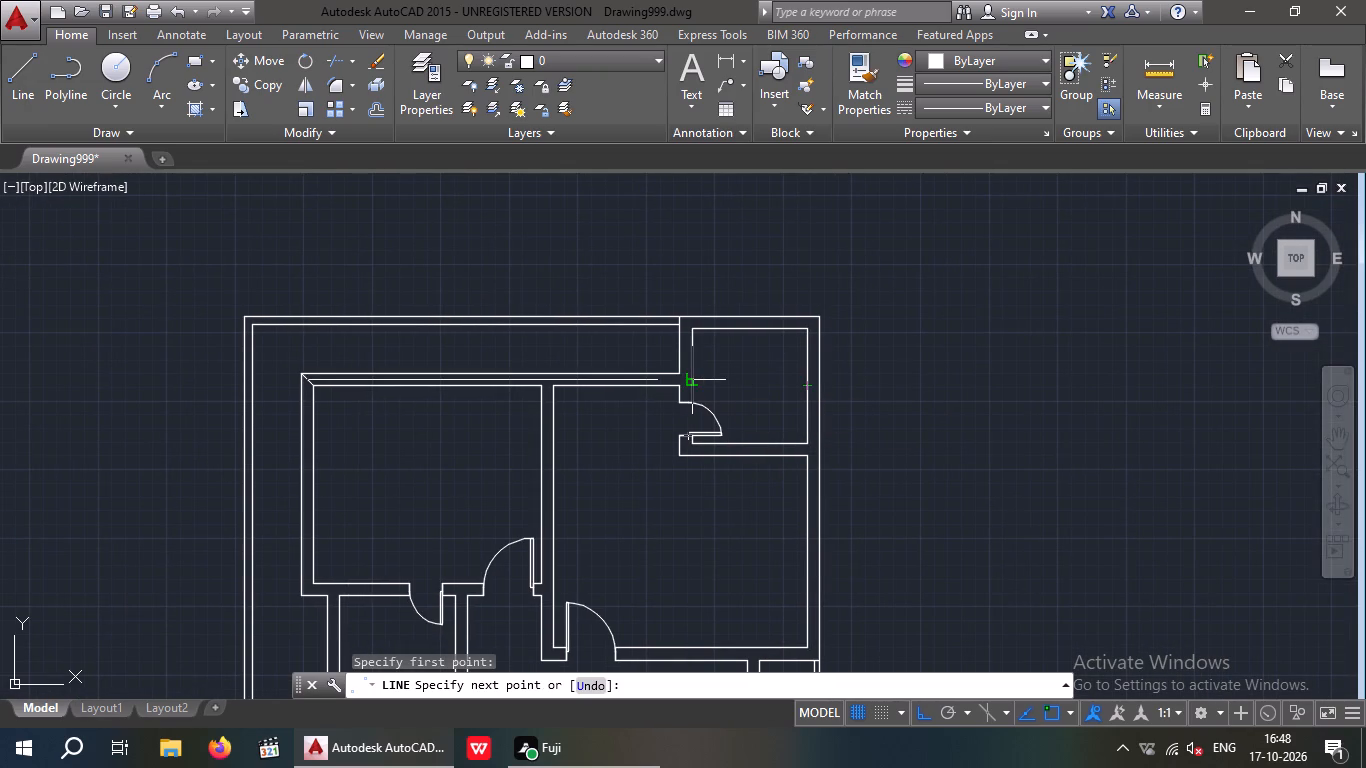
{"action": "left_click", "coordinate": [747, 386]}
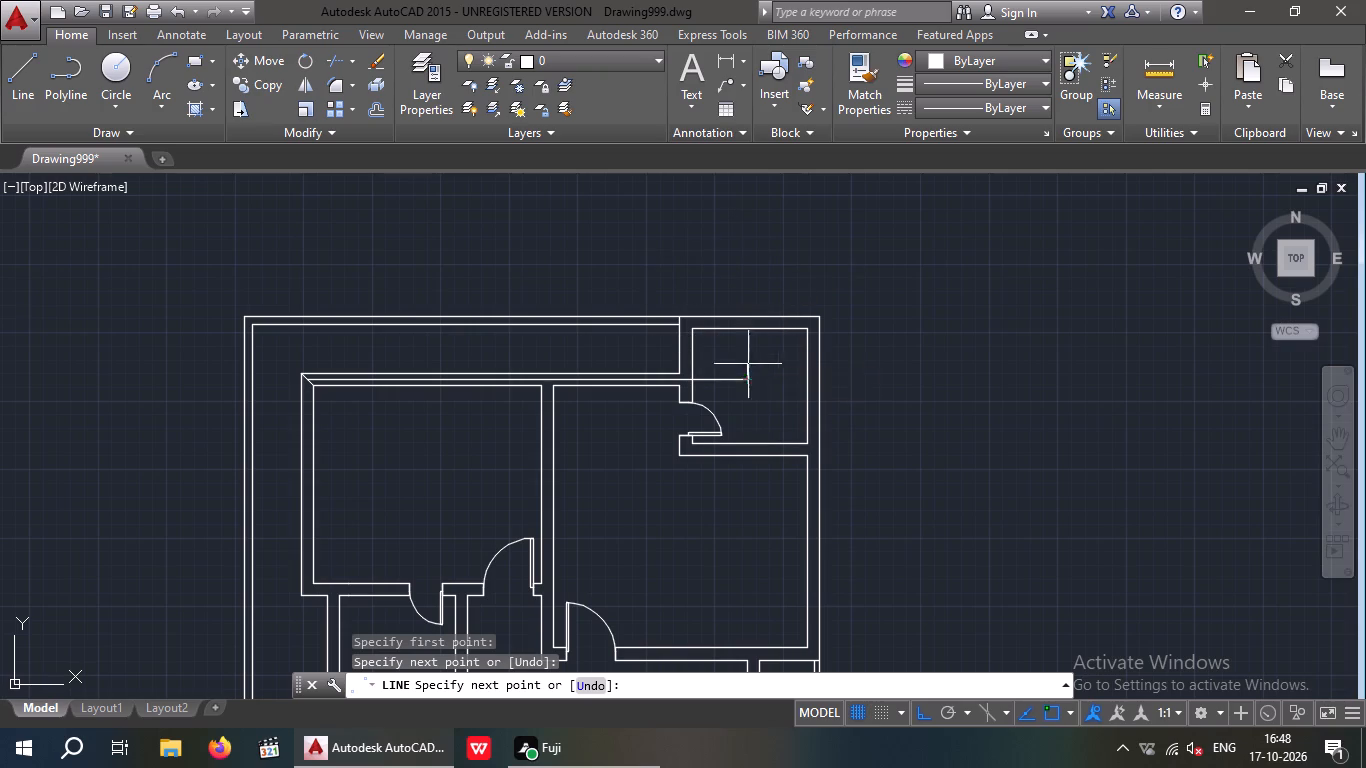
{"action": "key", "text": "Escape"}
Draw a diagonal line from the BATH / WC room's inner back corner to the outer wall corner beside the back lawn.
{"action": "left_click_drag", "start_coordinate": [24, 78], "coordinate": [33, 80]}
{"action": "scroll", "coordinate": [704, 312], "scroll_direction": "up", "scroll_amount": 2}
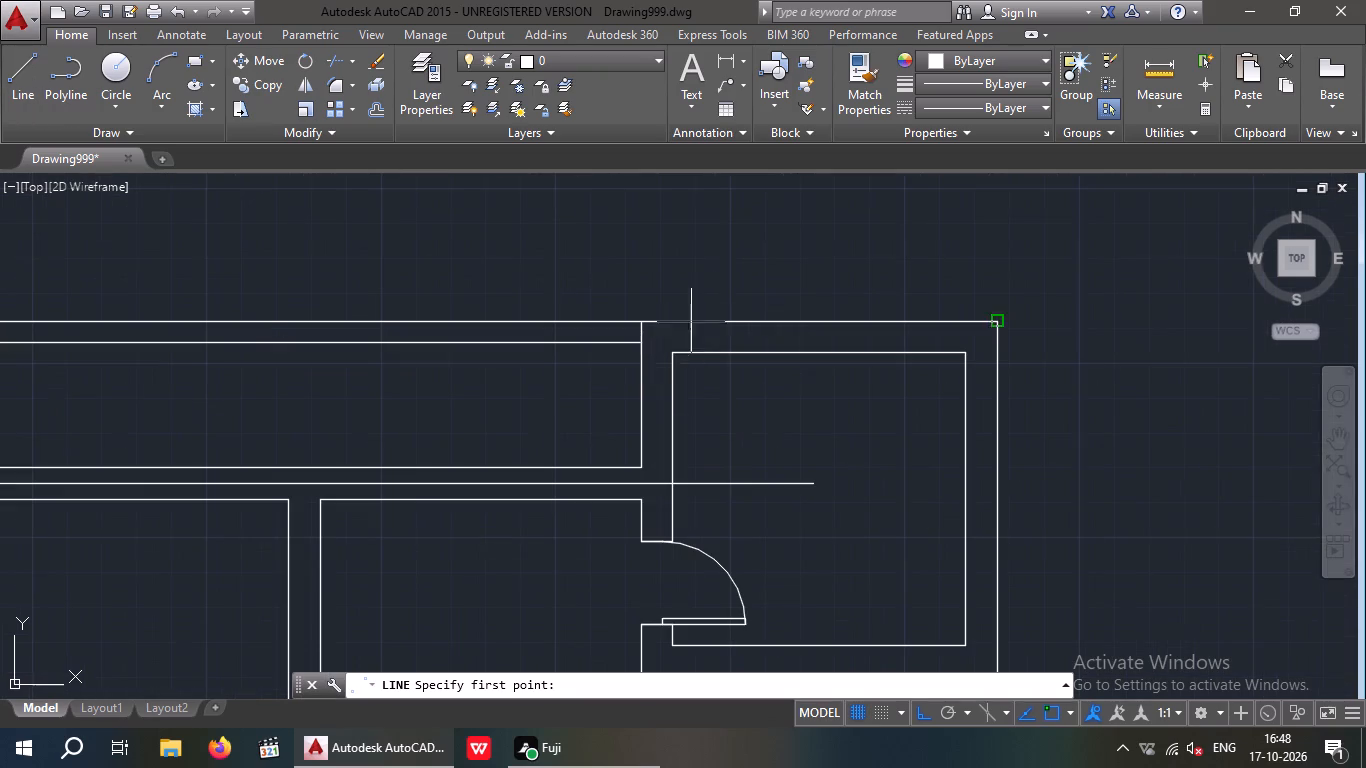
{"action": "left_click", "coordinate": [674, 355]}
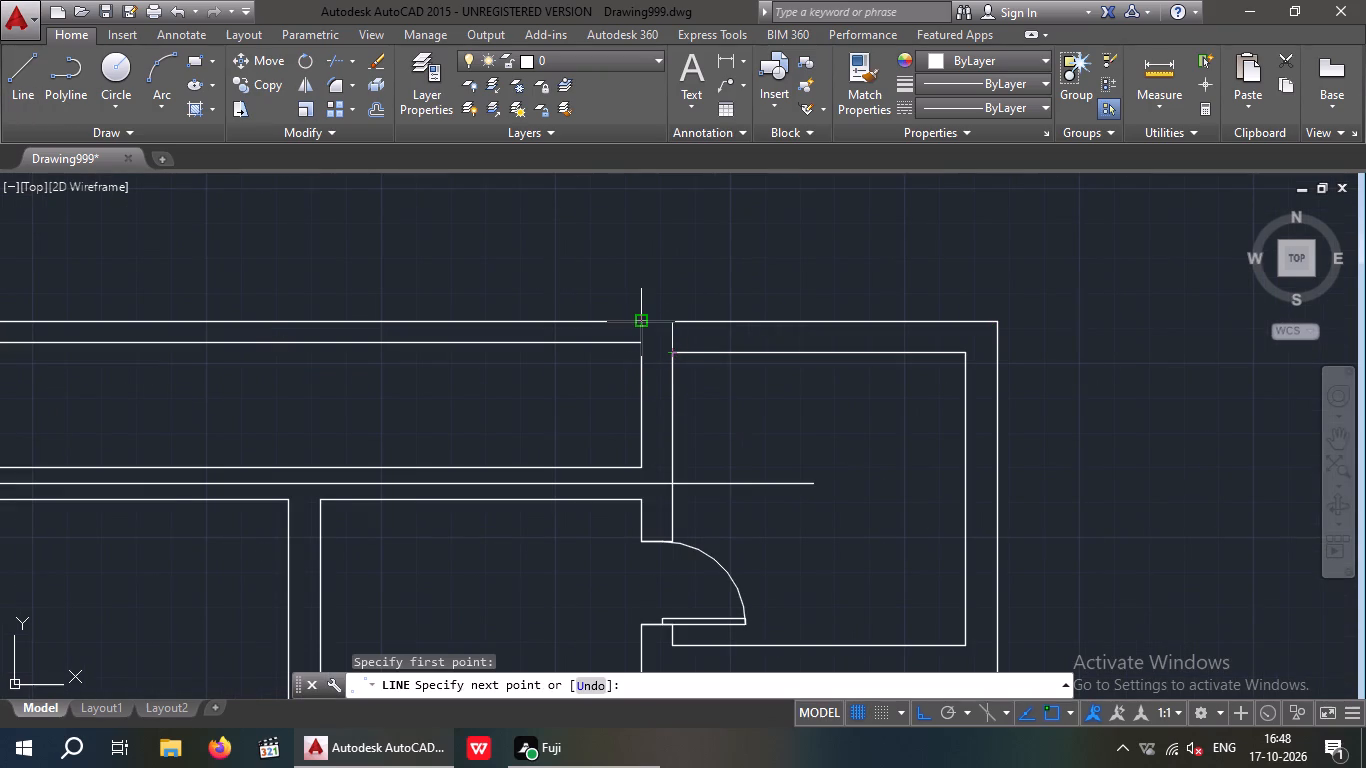
{"action": "left_click", "coordinate": [639, 323]}
{"action": "key", "text": "Escape"}
Draw a horizontal centre line from this diagonal's midpoint along the BATH / WC back wall, ending beyond the plan's outer side wall.
{"action": "left_click", "coordinate": [20, 79]}
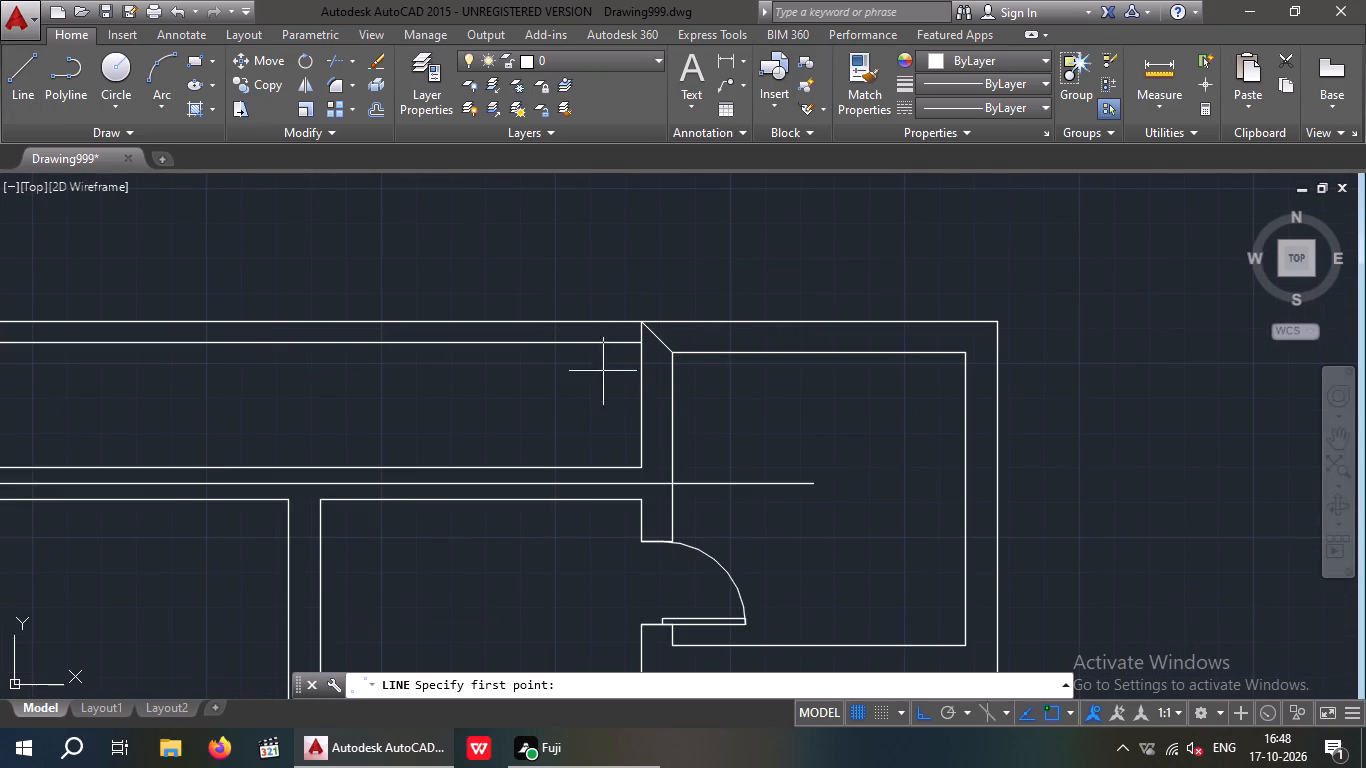
{"action": "left_click_drag", "start_coordinate": [660, 338], "coordinate": [676, 338]}
{"action": "left_click", "coordinate": [1055, 340]}
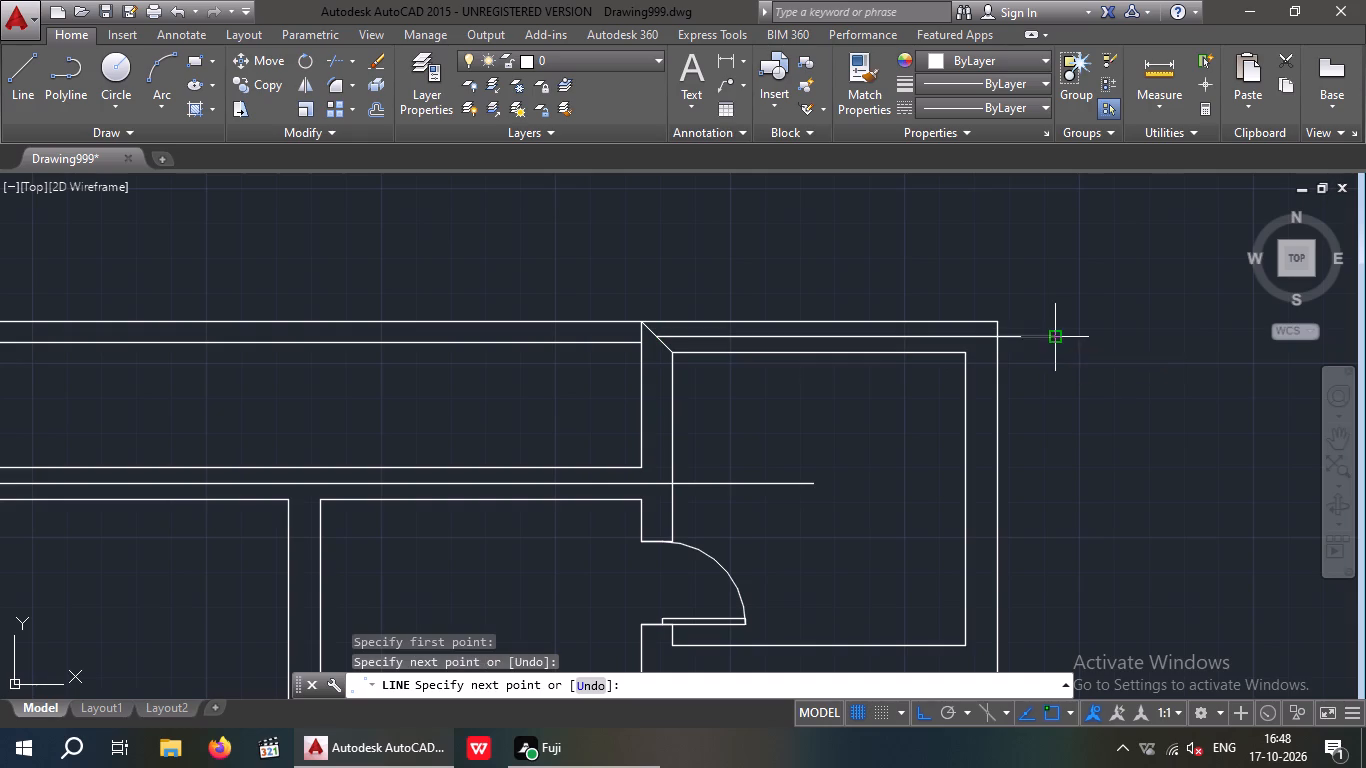
{"action": "key", "text": "Escape"}
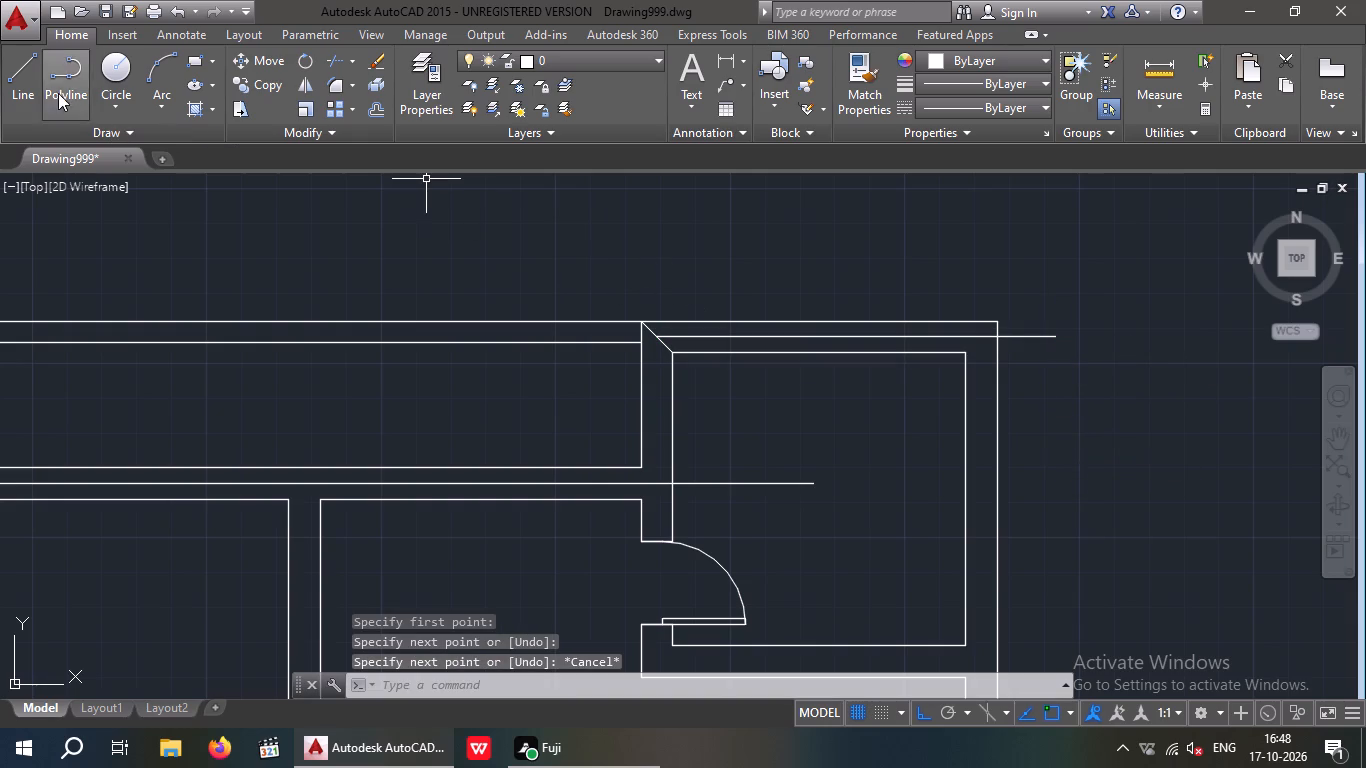
Draw a vertical centre line about 55'-2" long from the BATH / WC corner diagonal's midpoint down past the plan's front wall.
{"action": "left_click", "coordinate": [28, 71]}
{"action": "left_click", "coordinate": [655, 342]}
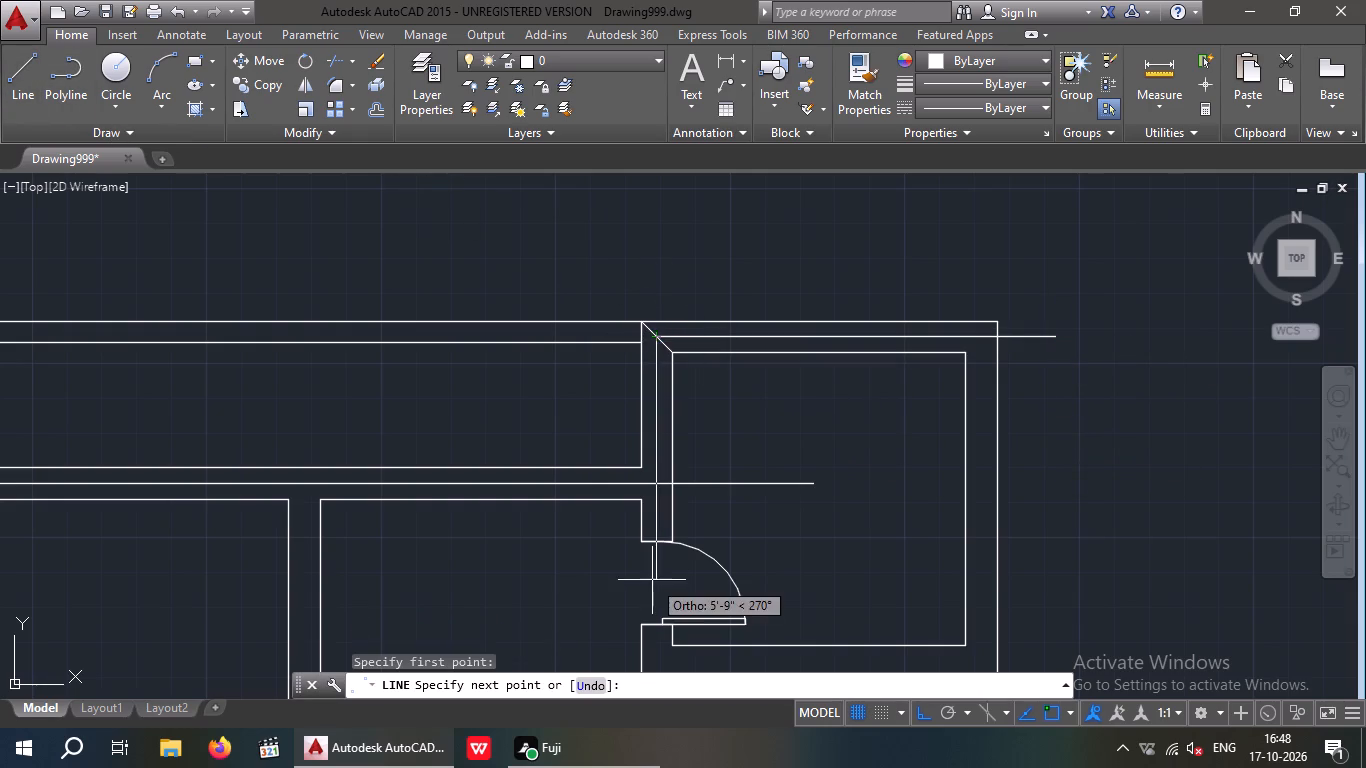
{"action": "scroll", "coordinate": [652, 581], "scroll_direction": "down", "scroll_amount": 4}
{"action": "middle_click_drag", "start_coordinate": [661, 575], "coordinate": [696, 248]}
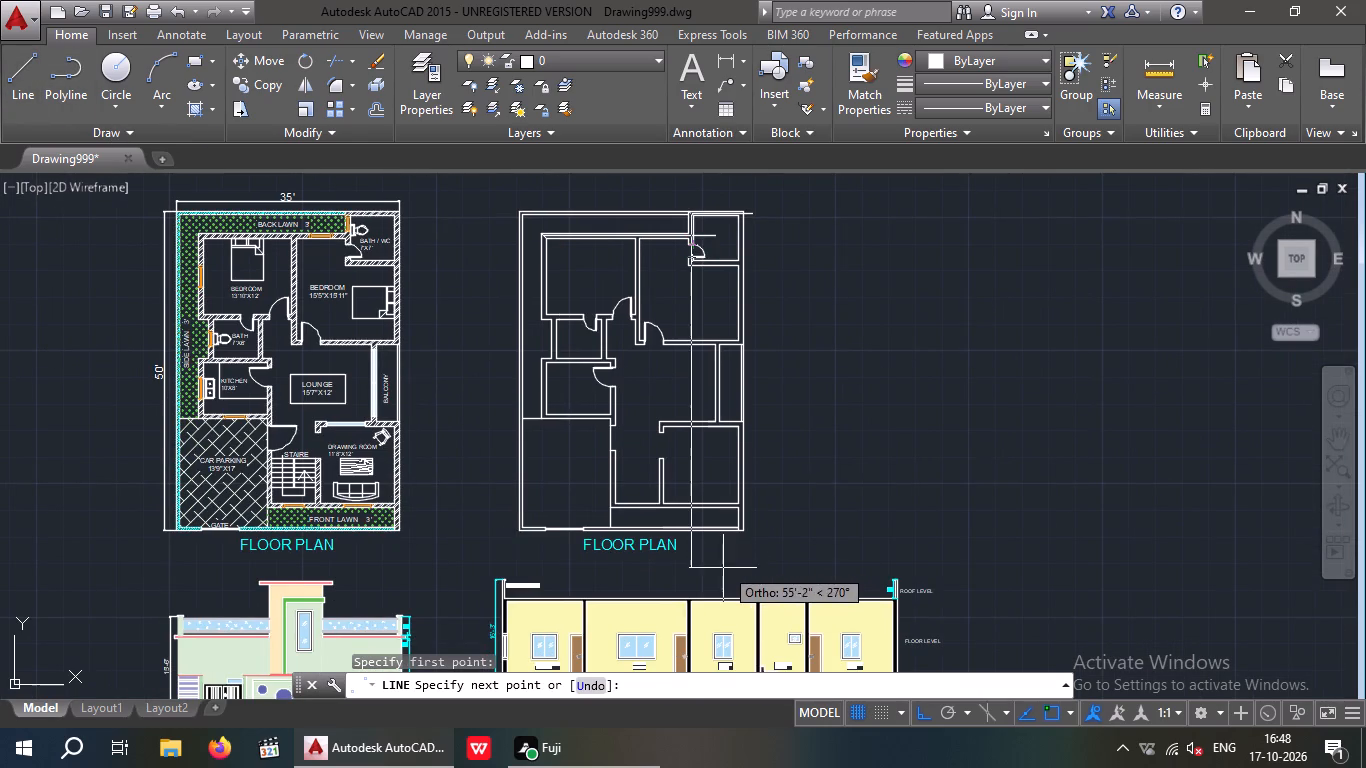
{"action": "left_click", "coordinate": [717, 567]}
{"action": "key", "text": "Escape"}
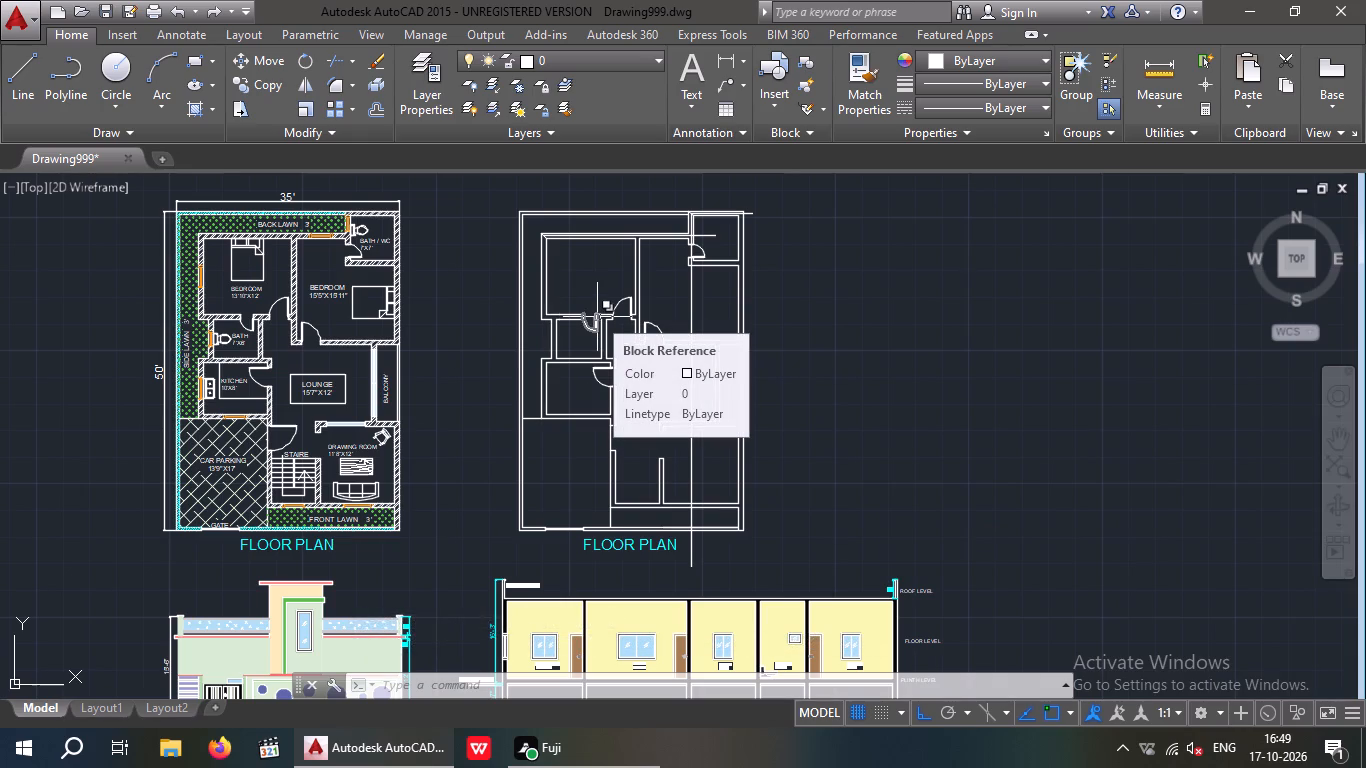
Draw a vertical centre line about 31'-10" long from the bedroom corner diagonal's midpoint along the side wall, ending past the kitchen.
{"action": "scroll", "coordinate": [576, 319], "scroll_direction": "up", "scroll_amount": 3}
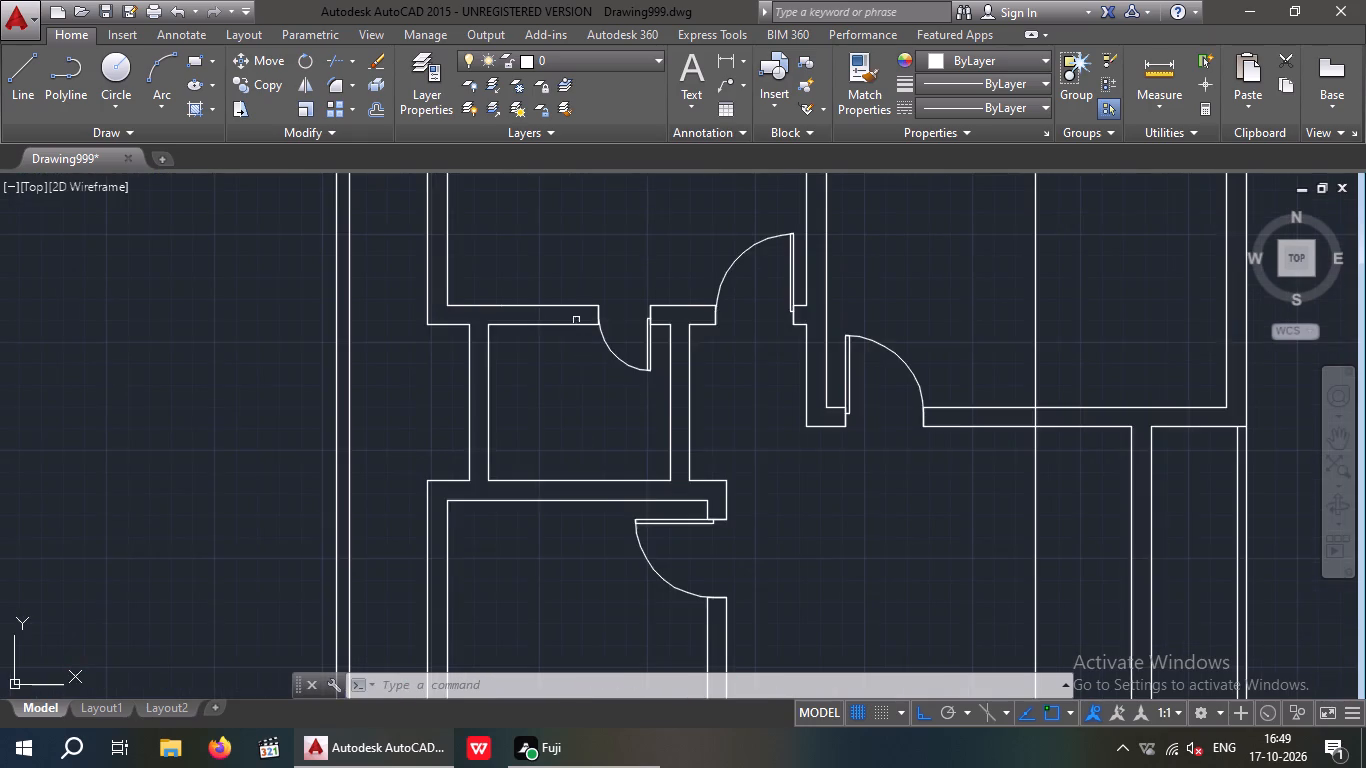
{"action": "middle_click_drag", "start_coordinate": [564, 431], "coordinate": [586, 561]}
{"action": "scroll", "coordinate": [478, 363], "scroll_direction": "down", "scroll_amount": 1}
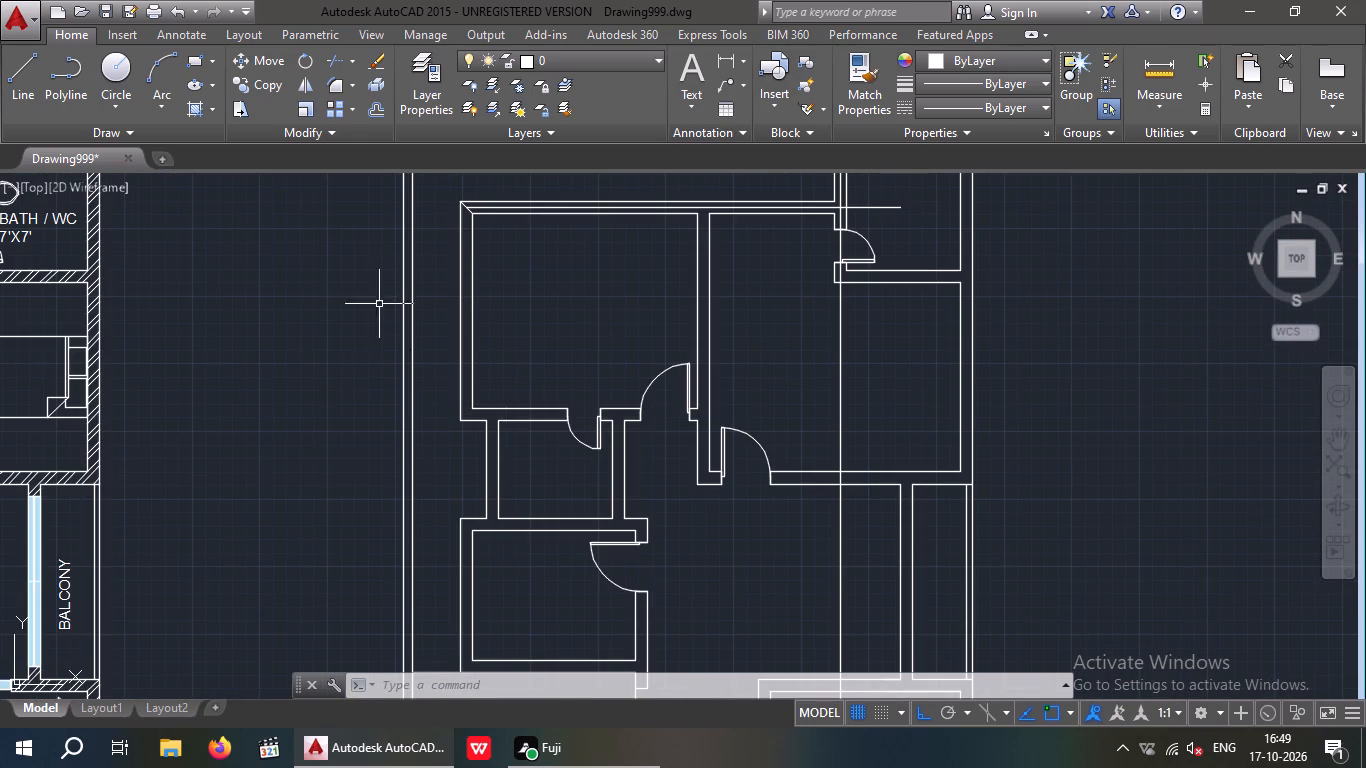
{"action": "key", "text": "l"}
{"action": "key", "text": "Return"}
{"action": "scroll", "coordinate": [451, 215], "scroll_direction": "up", "scroll_amount": 2}
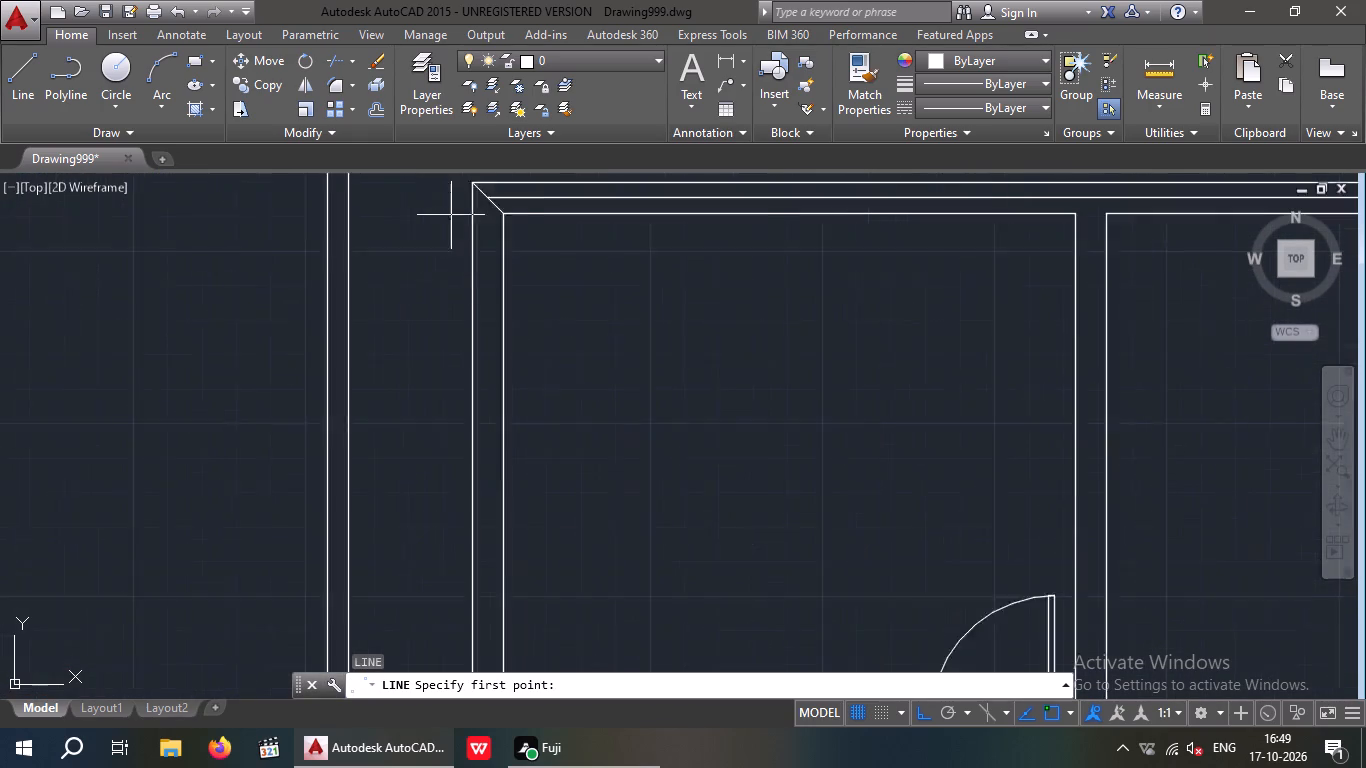
{"action": "scroll", "coordinate": [451, 215], "scroll_direction": "up", "scroll_amount": 1}
{"action": "left_click", "coordinate": [507, 191]}
{"action": "scroll", "coordinate": [505, 193], "scroll_direction": "down", "scroll_amount": 4}
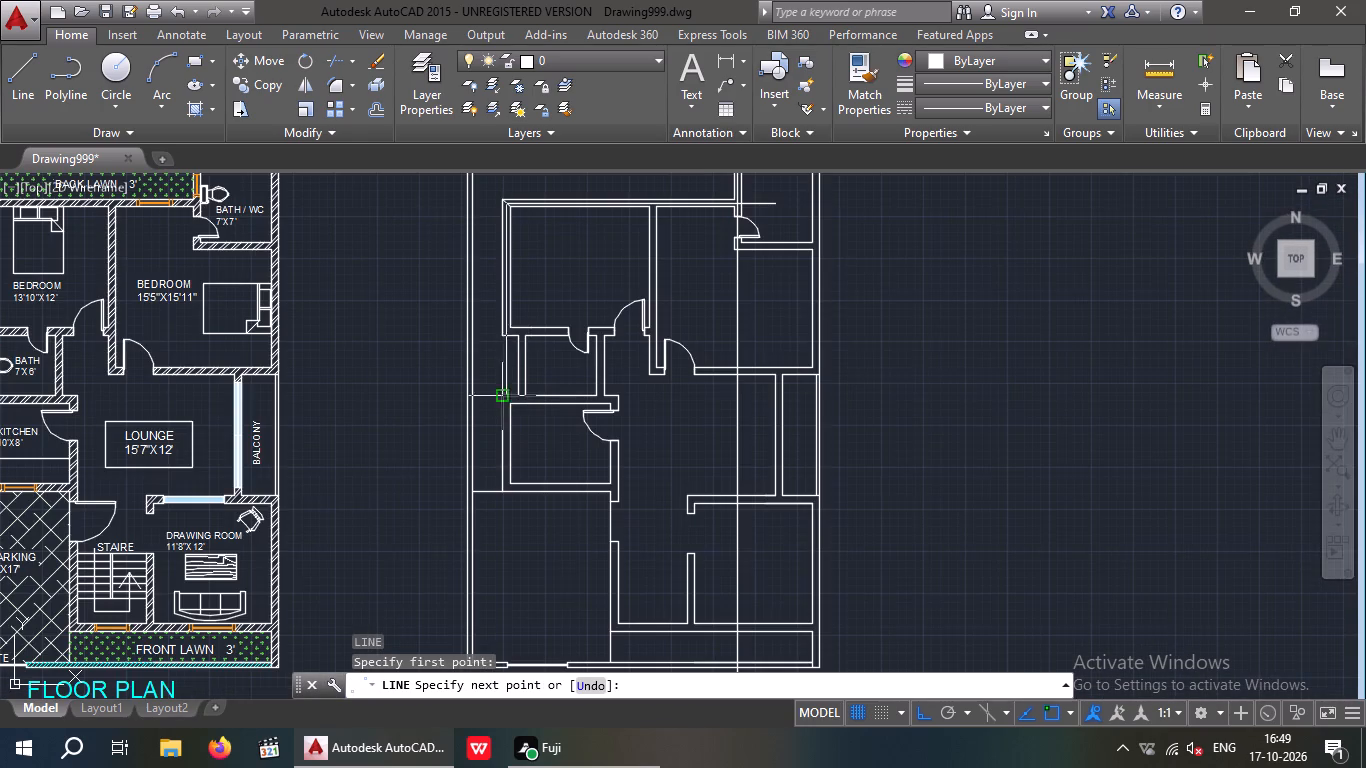
{"action": "scroll", "coordinate": [507, 450], "scroll_direction": "up", "scroll_amount": 2}
{"action": "scroll", "coordinate": [497, 490], "scroll_direction": "down", "scroll_amount": 1}
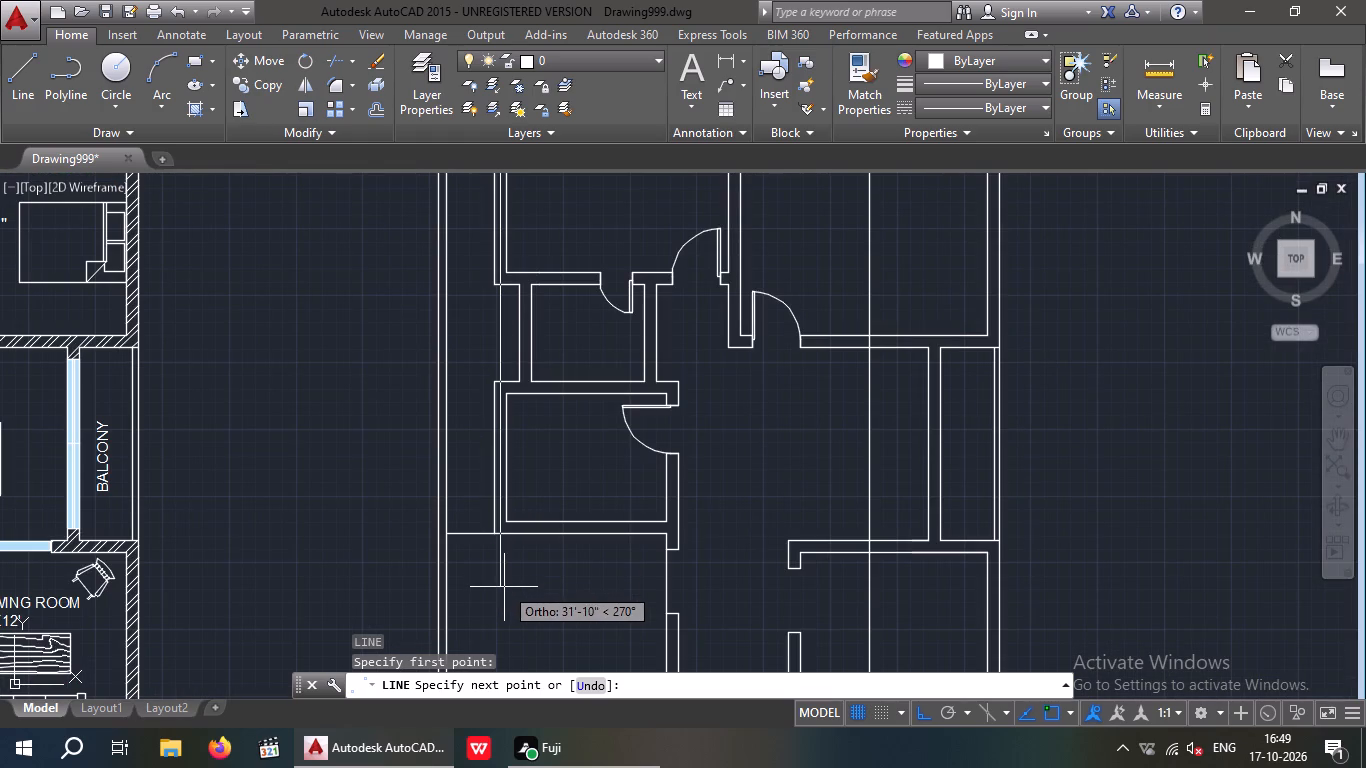
{"action": "left_click", "coordinate": [504, 587]}
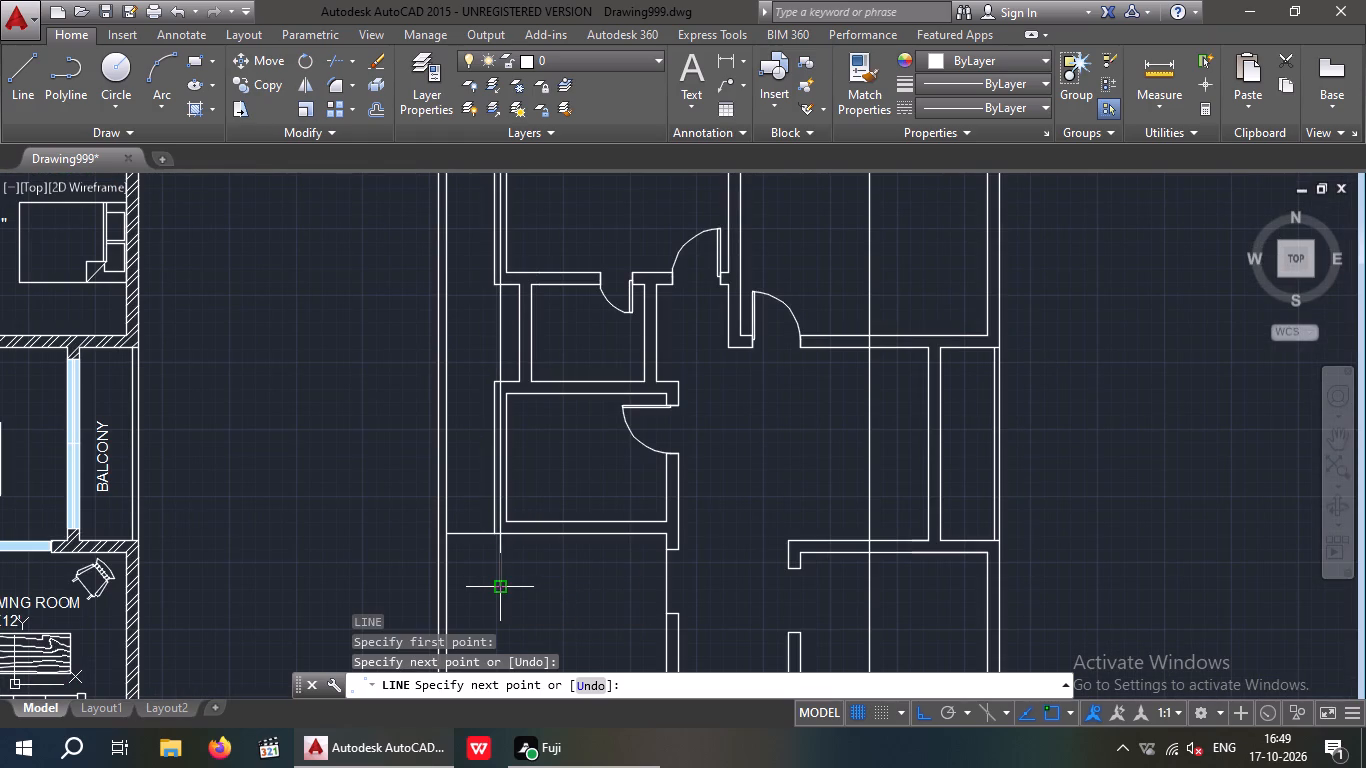
{"action": "key", "text": "Escape"}
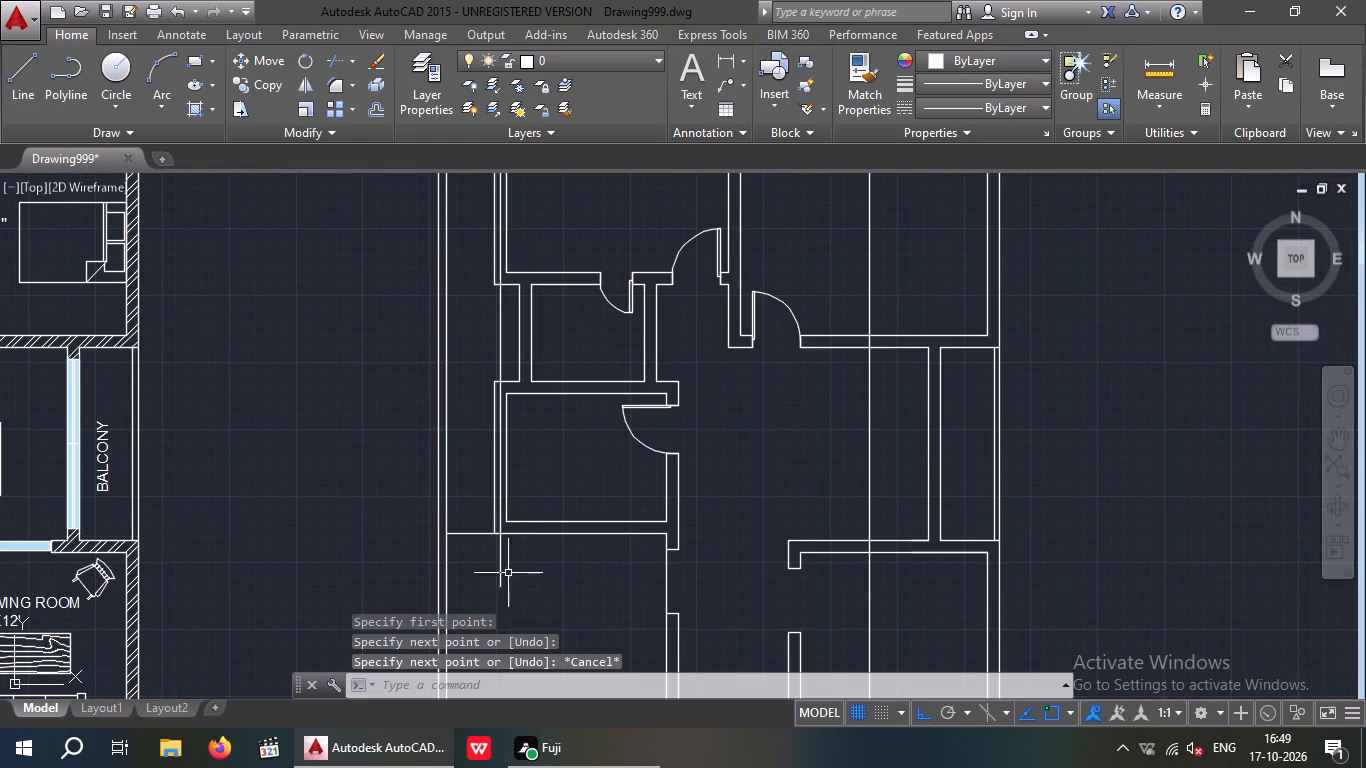
Draw a diagonal line from the kitchen's inner front corner to the outer wall corner beside the car parking, with Ortho off.
{"action": "key", "text": "l"}
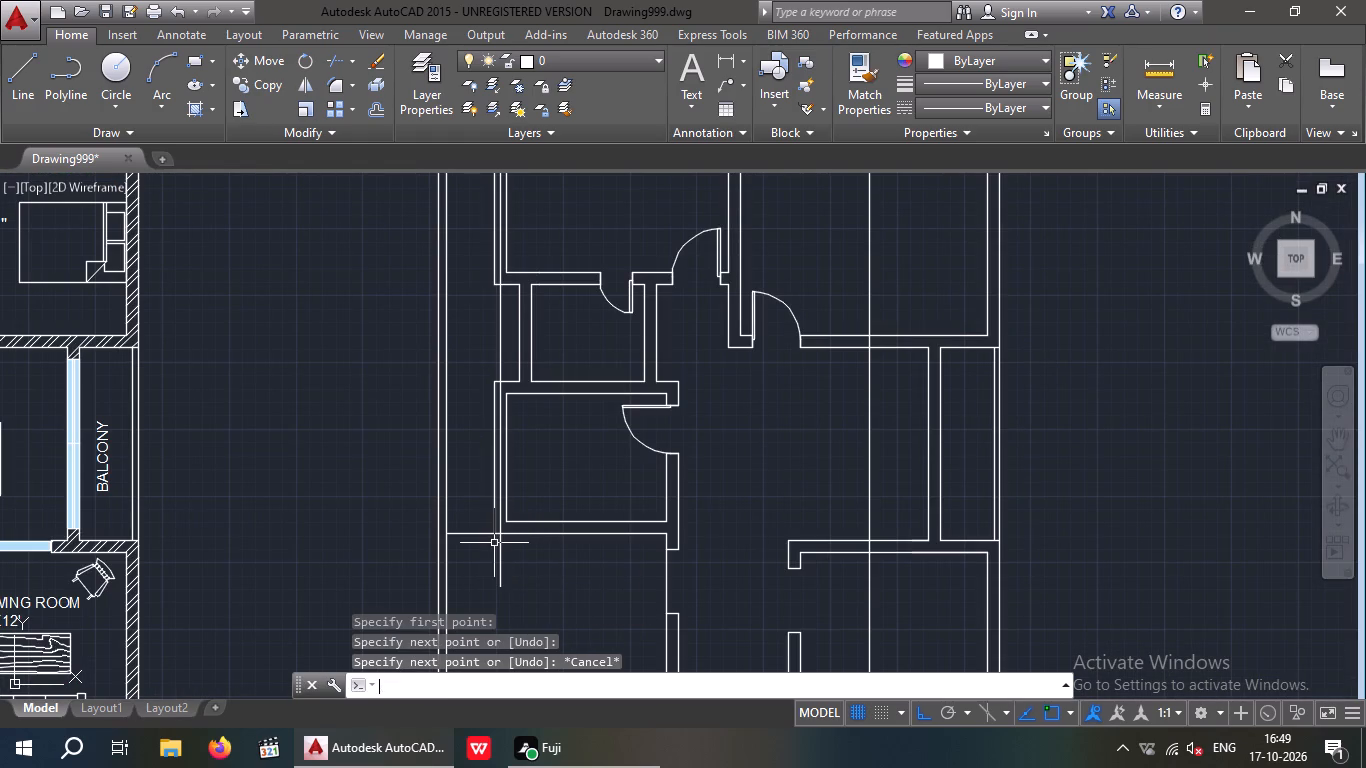
{"action": "key", "text": "Return"}
{"action": "scroll", "coordinate": [496, 525], "scroll_direction": "up", "scroll_amount": 3}
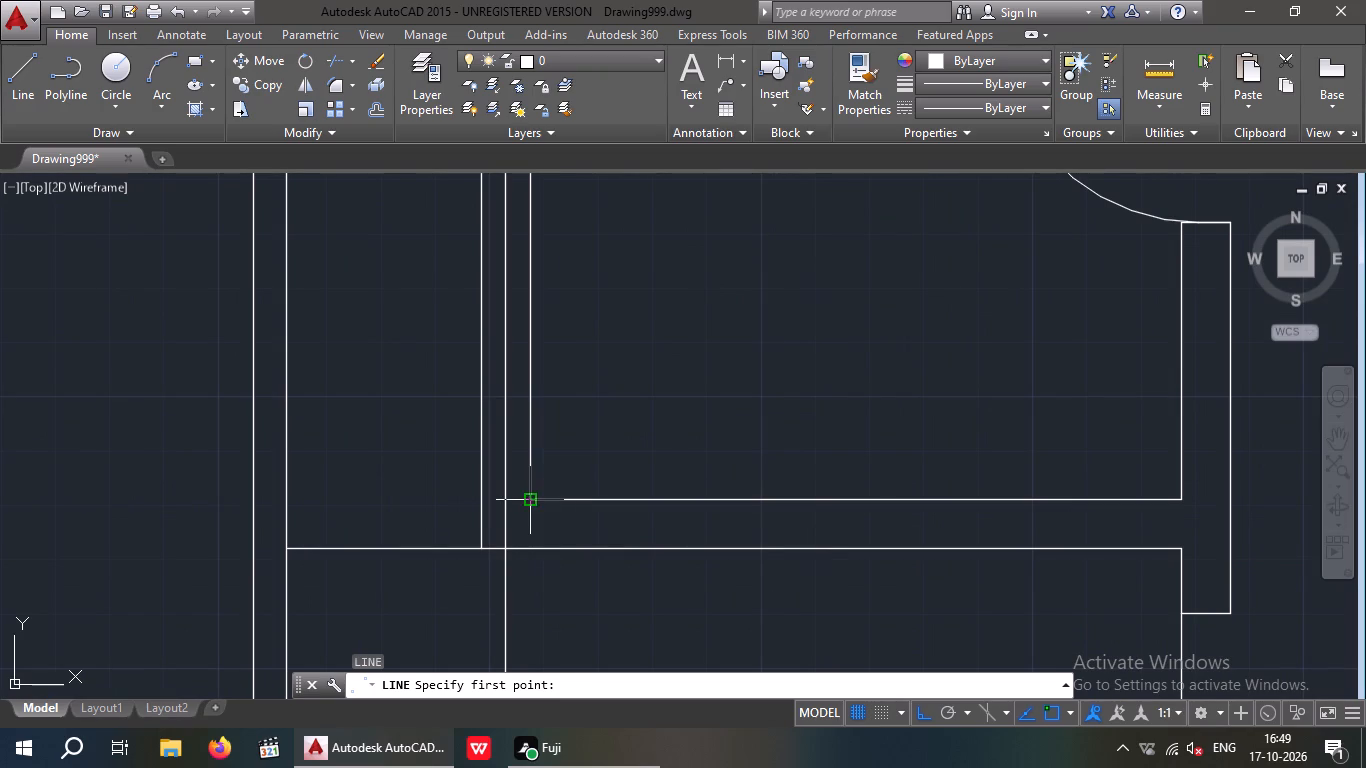
{"action": "left_click_drag", "start_coordinate": [531, 500], "coordinate": [521, 505]}
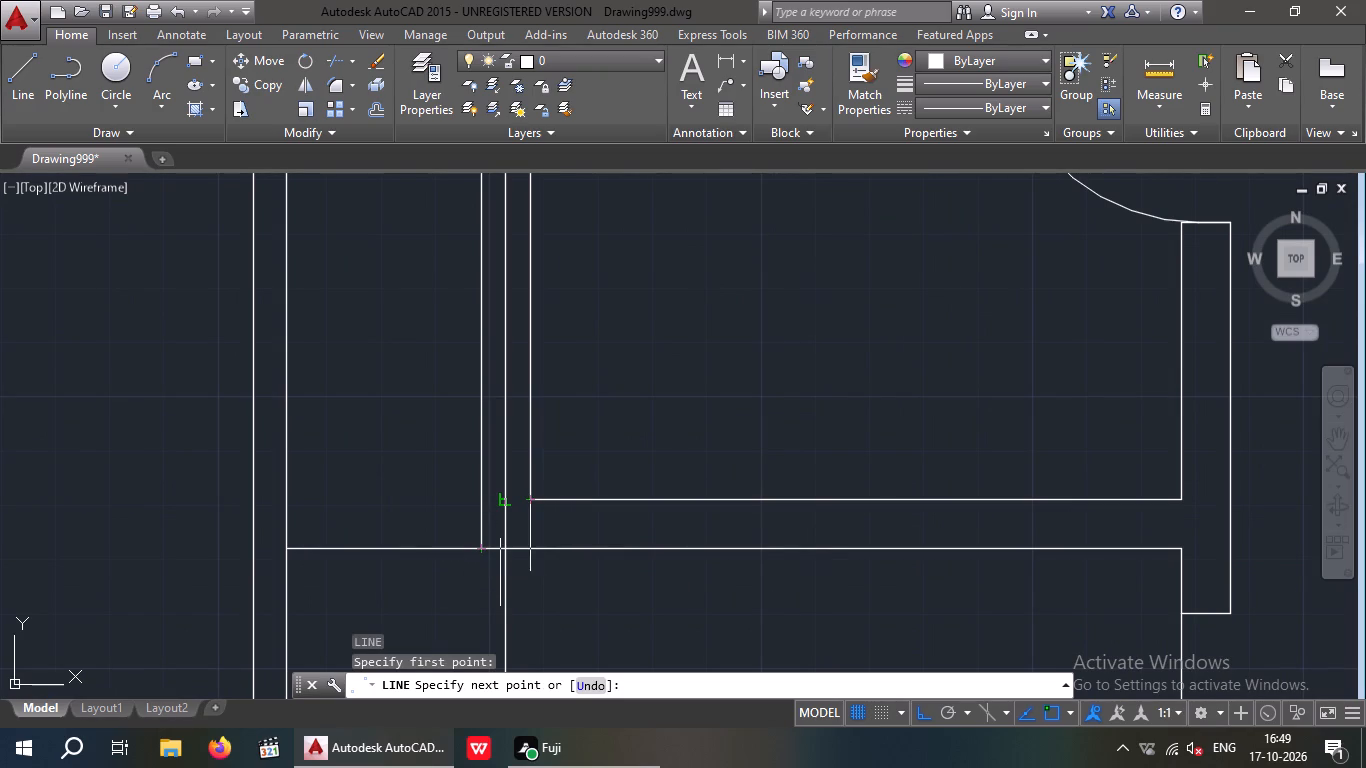
{"action": "key", "text": "F8"}
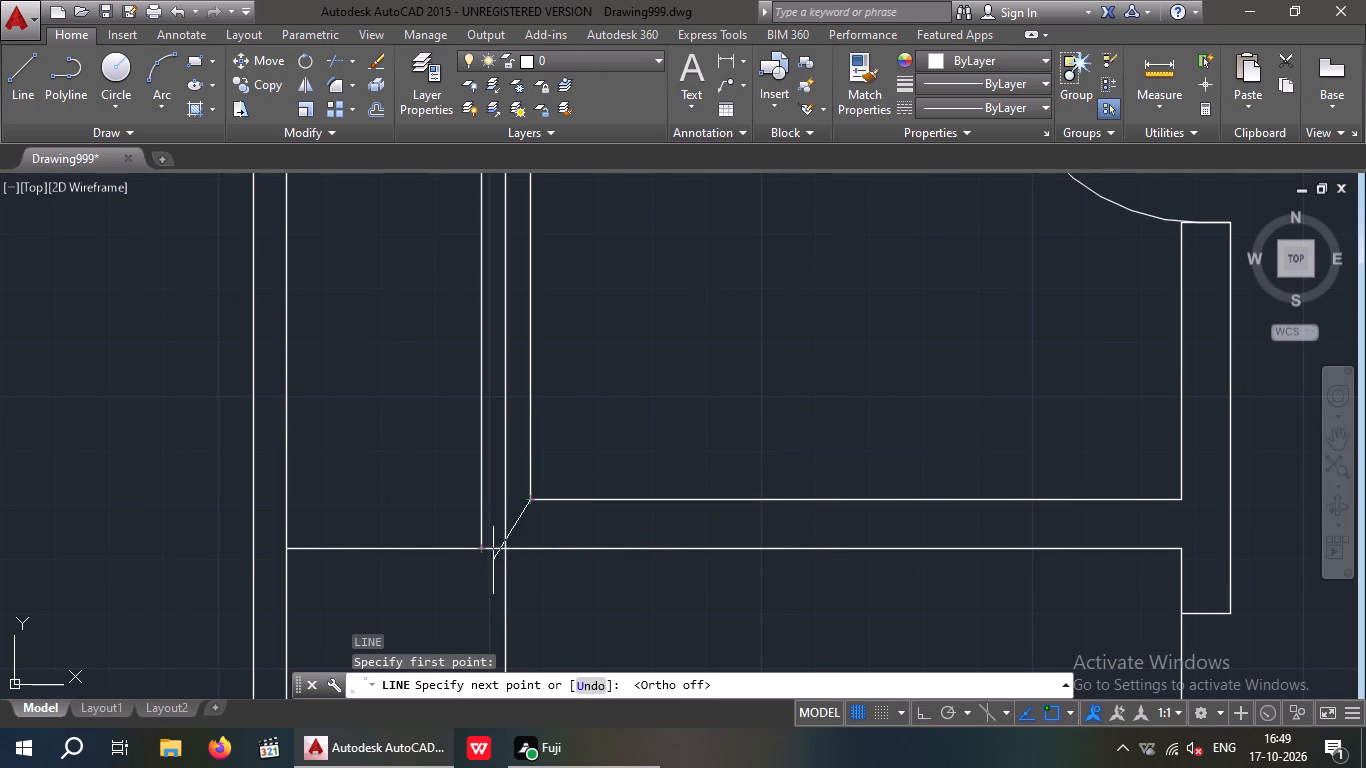
{"action": "left_click", "coordinate": [488, 545]}
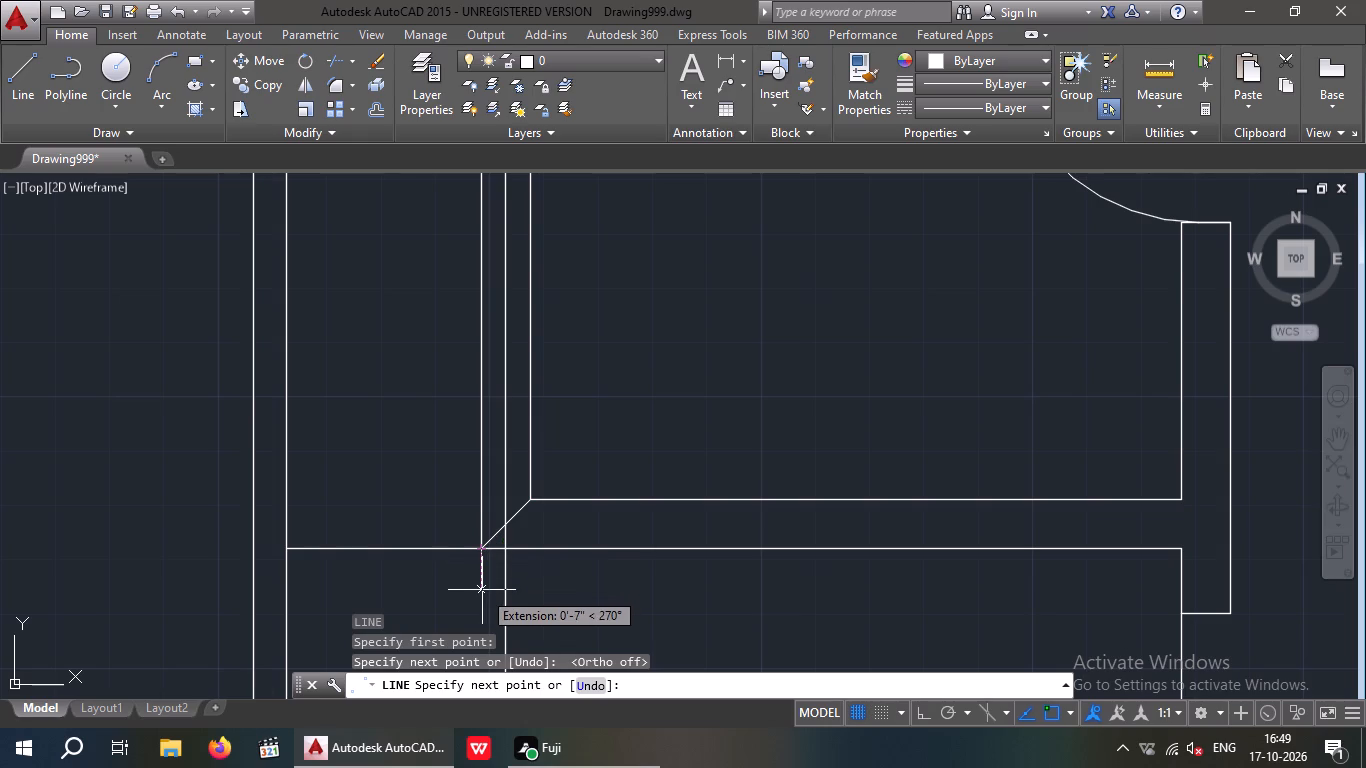
{"action": "key", "text": "space"}
Draw a horizontal centre line from the kitchen corner diagonal's midpoint across the plan, ending beyond the balcony's outer side, with Ortho on.
{"action": "key", "text": "space"}
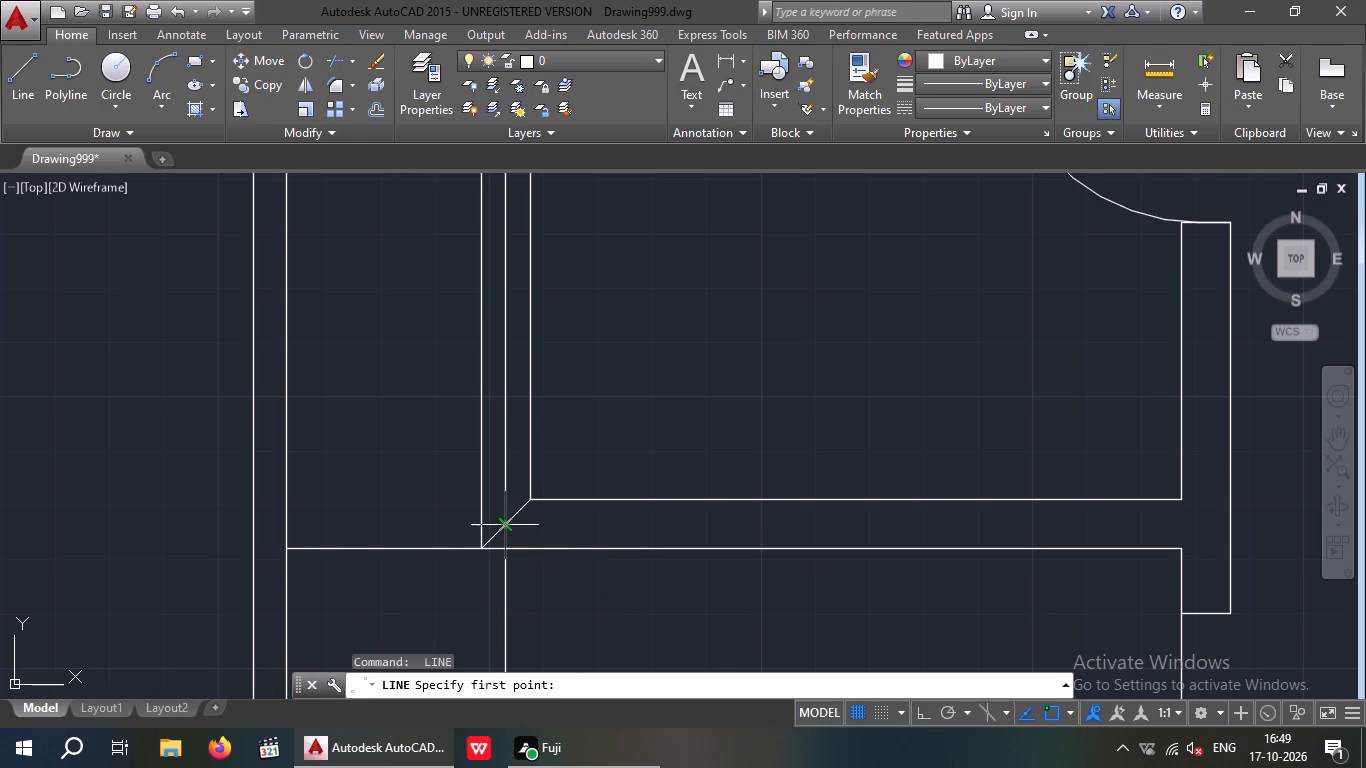
{"action": "left_click_drag", "start_coordinate": [505, 525], "coordinate": [539, 521]}
{"action": "scroll", "coordinate": [671, 523], "scroll_direction": "down", "scroll_amount": 3}
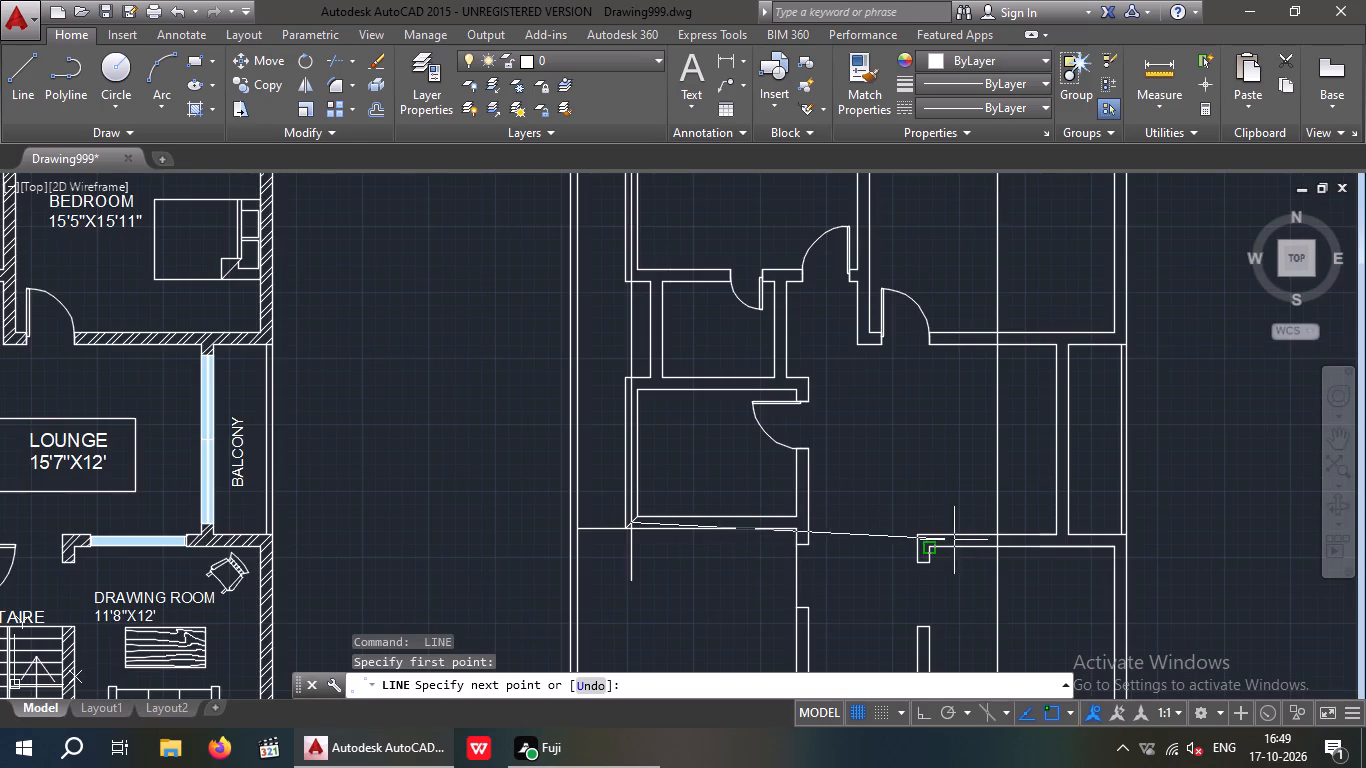
{"action": "key", "text": "F8"}
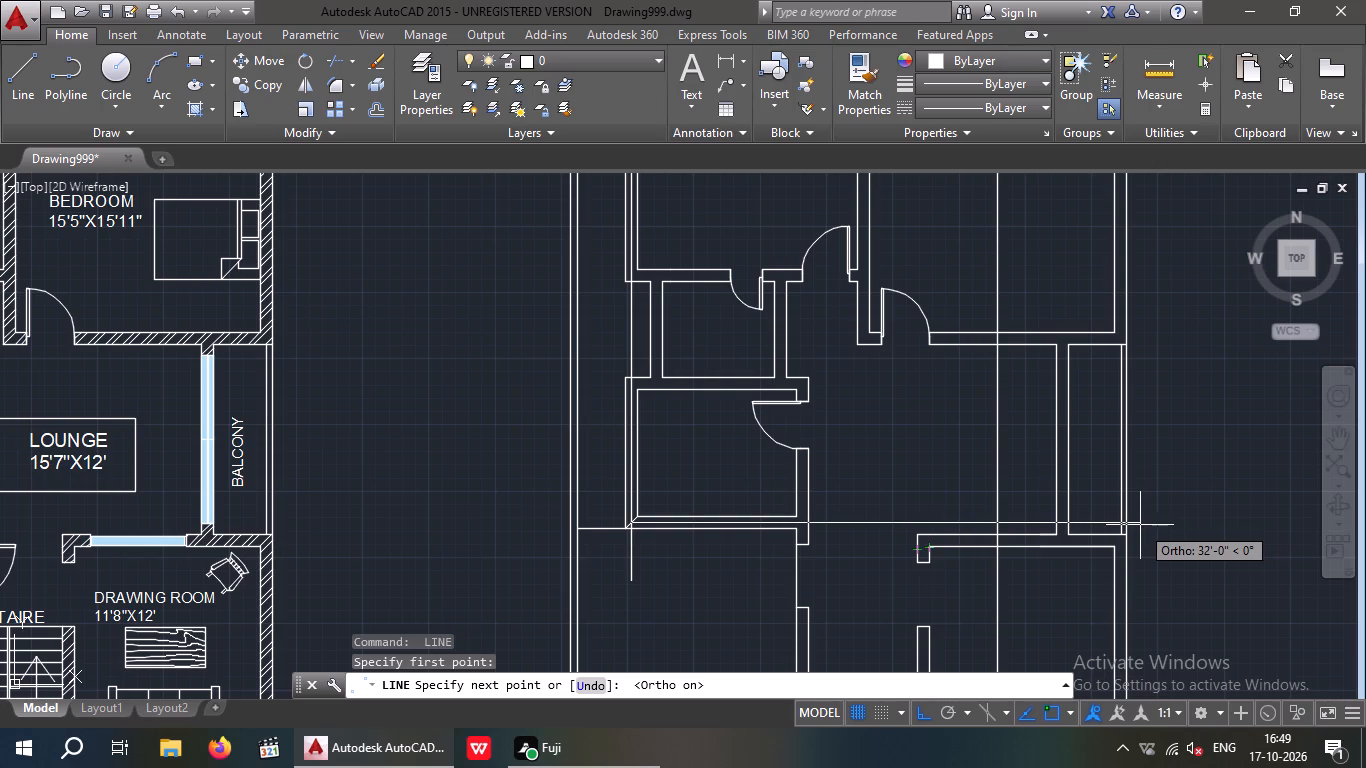
{"action": "left_click", "coordinate": [1187, 523]}
{"action": "key", "text": "space"}
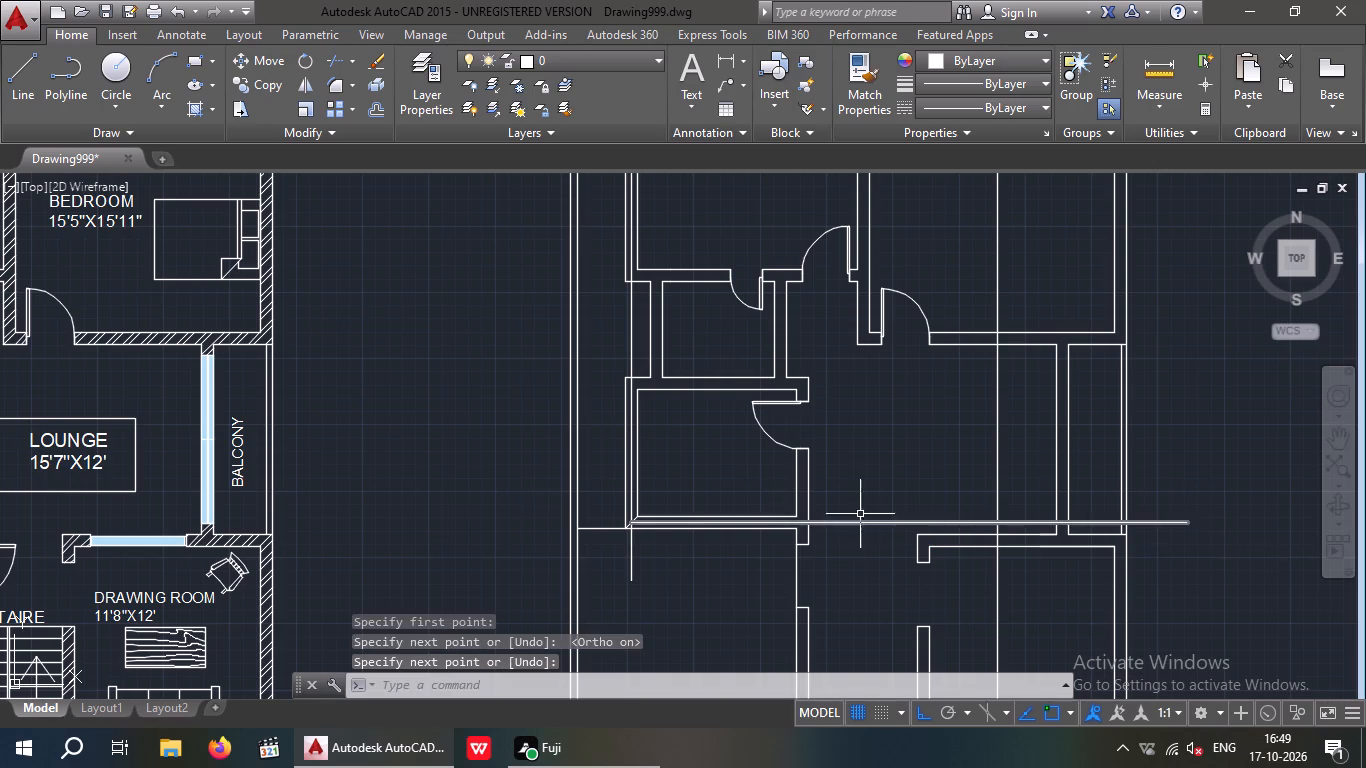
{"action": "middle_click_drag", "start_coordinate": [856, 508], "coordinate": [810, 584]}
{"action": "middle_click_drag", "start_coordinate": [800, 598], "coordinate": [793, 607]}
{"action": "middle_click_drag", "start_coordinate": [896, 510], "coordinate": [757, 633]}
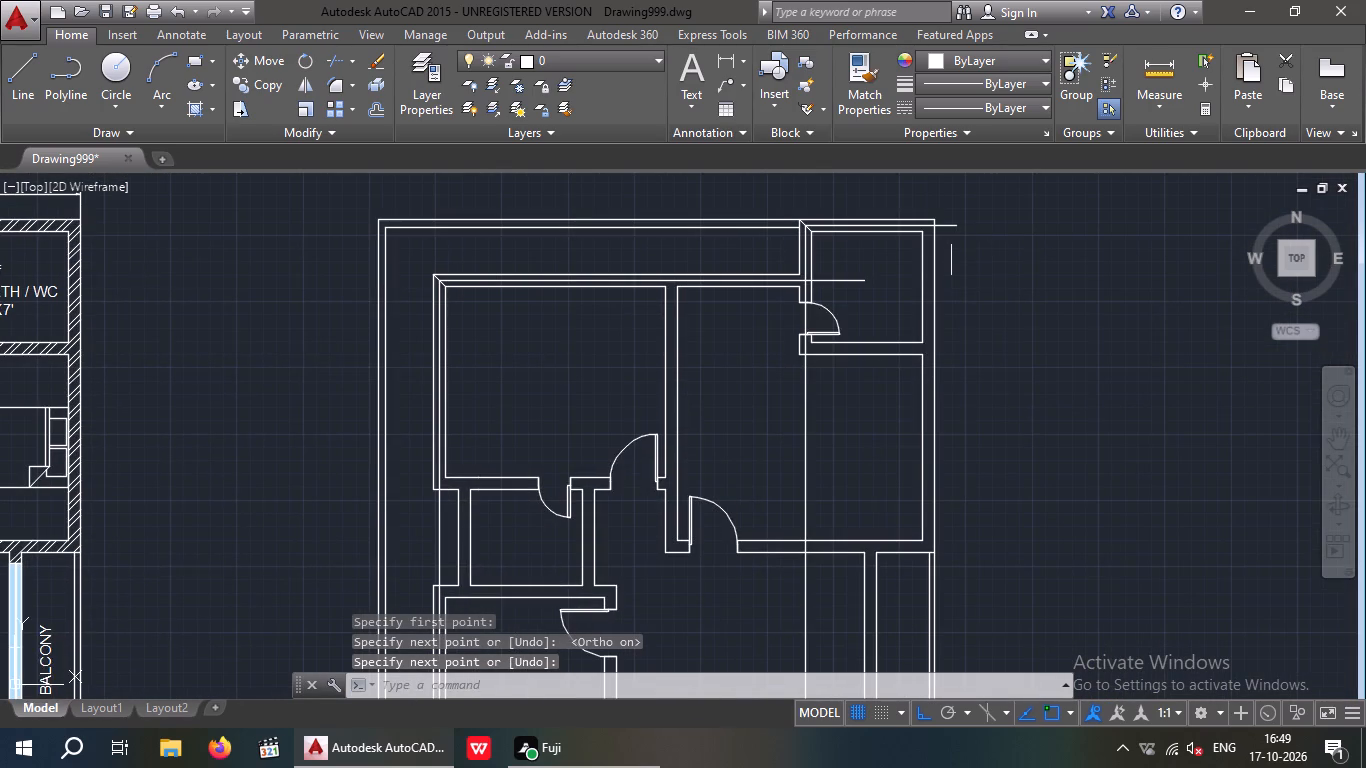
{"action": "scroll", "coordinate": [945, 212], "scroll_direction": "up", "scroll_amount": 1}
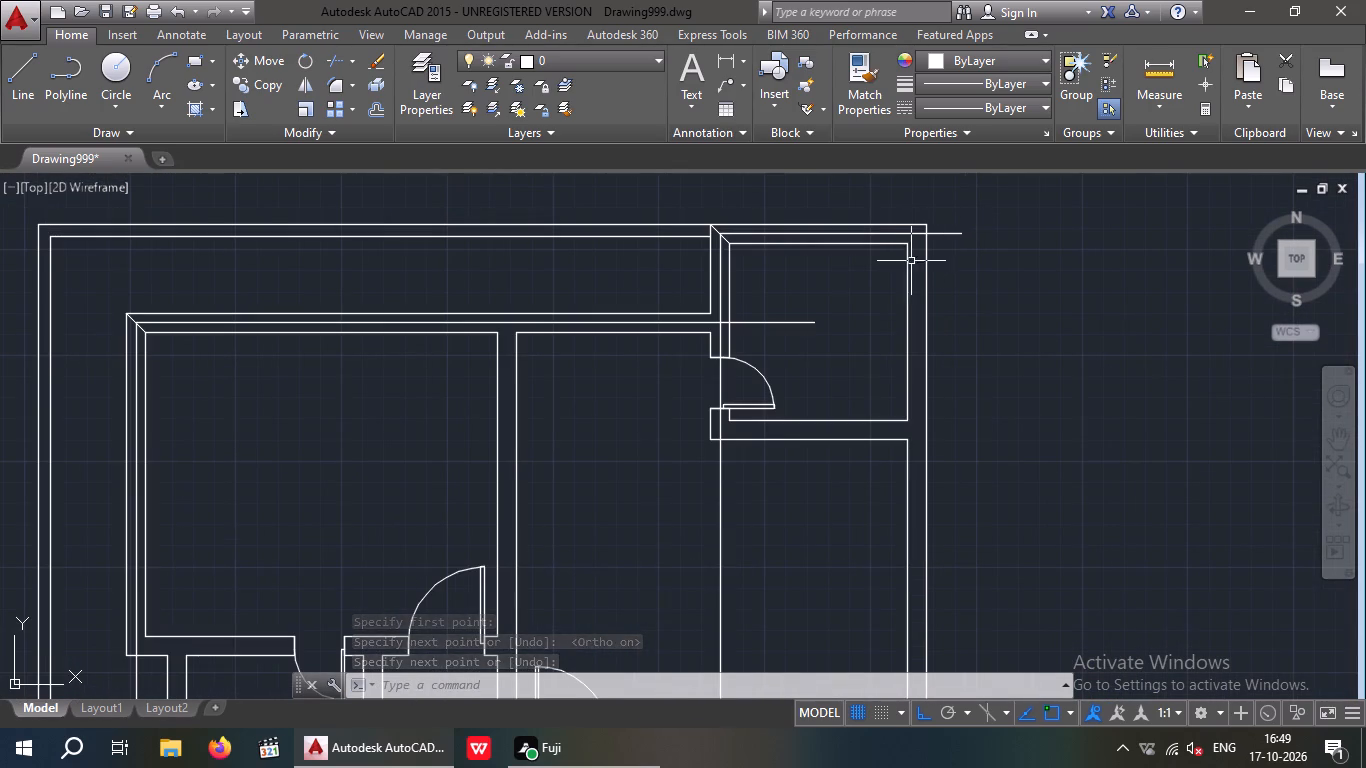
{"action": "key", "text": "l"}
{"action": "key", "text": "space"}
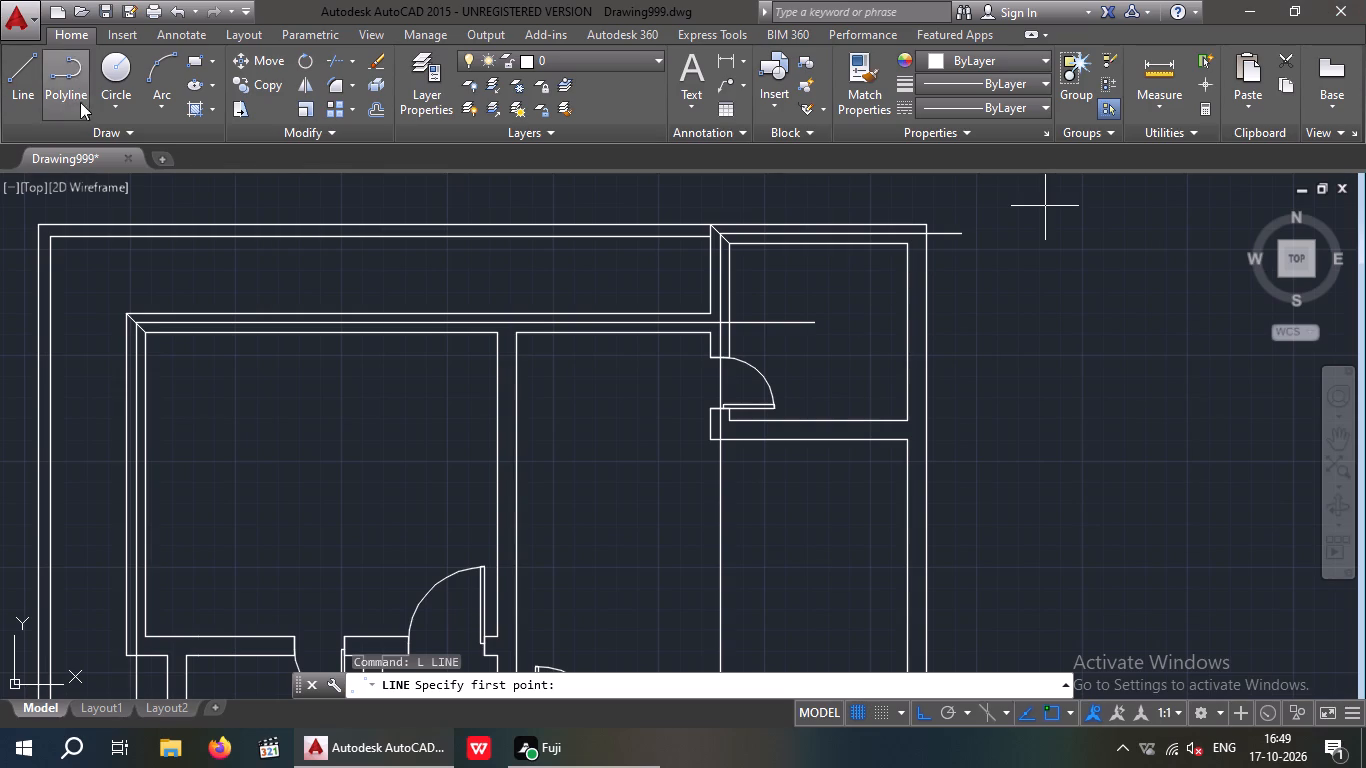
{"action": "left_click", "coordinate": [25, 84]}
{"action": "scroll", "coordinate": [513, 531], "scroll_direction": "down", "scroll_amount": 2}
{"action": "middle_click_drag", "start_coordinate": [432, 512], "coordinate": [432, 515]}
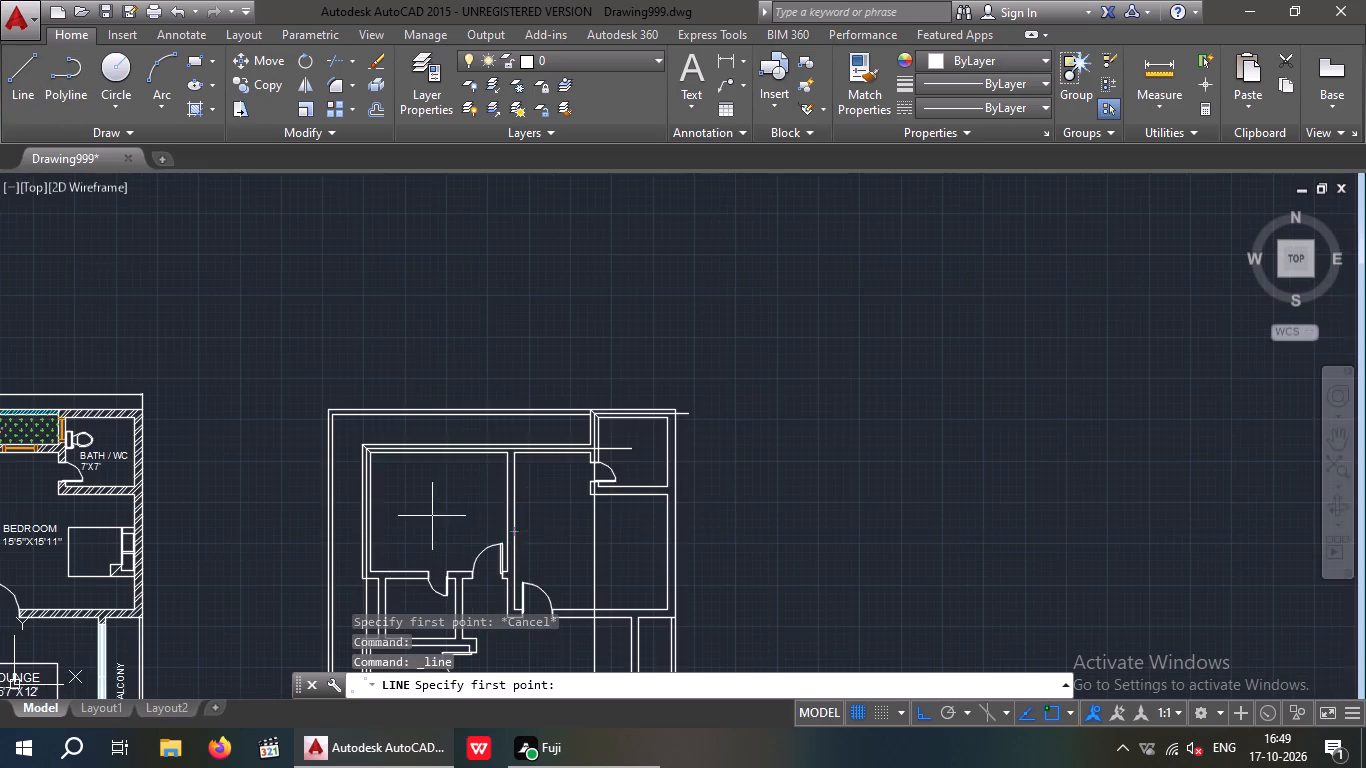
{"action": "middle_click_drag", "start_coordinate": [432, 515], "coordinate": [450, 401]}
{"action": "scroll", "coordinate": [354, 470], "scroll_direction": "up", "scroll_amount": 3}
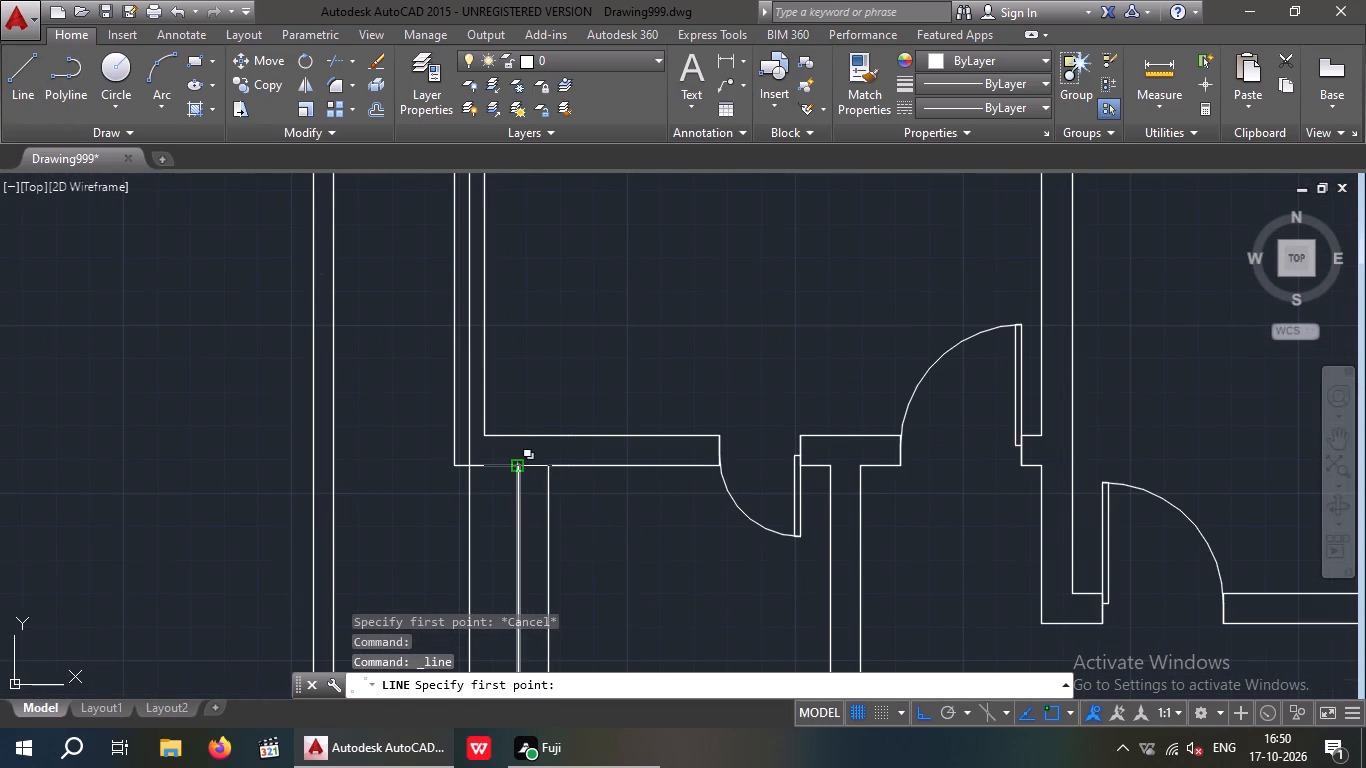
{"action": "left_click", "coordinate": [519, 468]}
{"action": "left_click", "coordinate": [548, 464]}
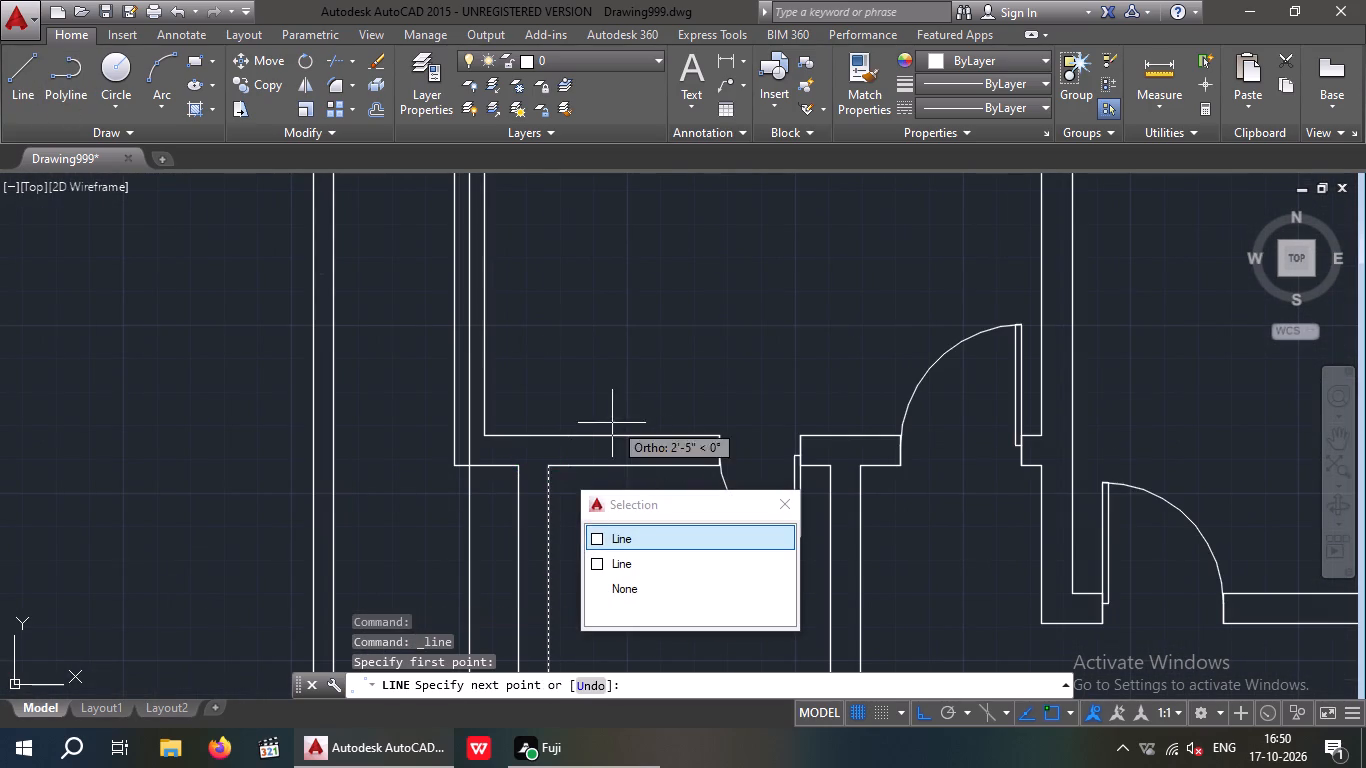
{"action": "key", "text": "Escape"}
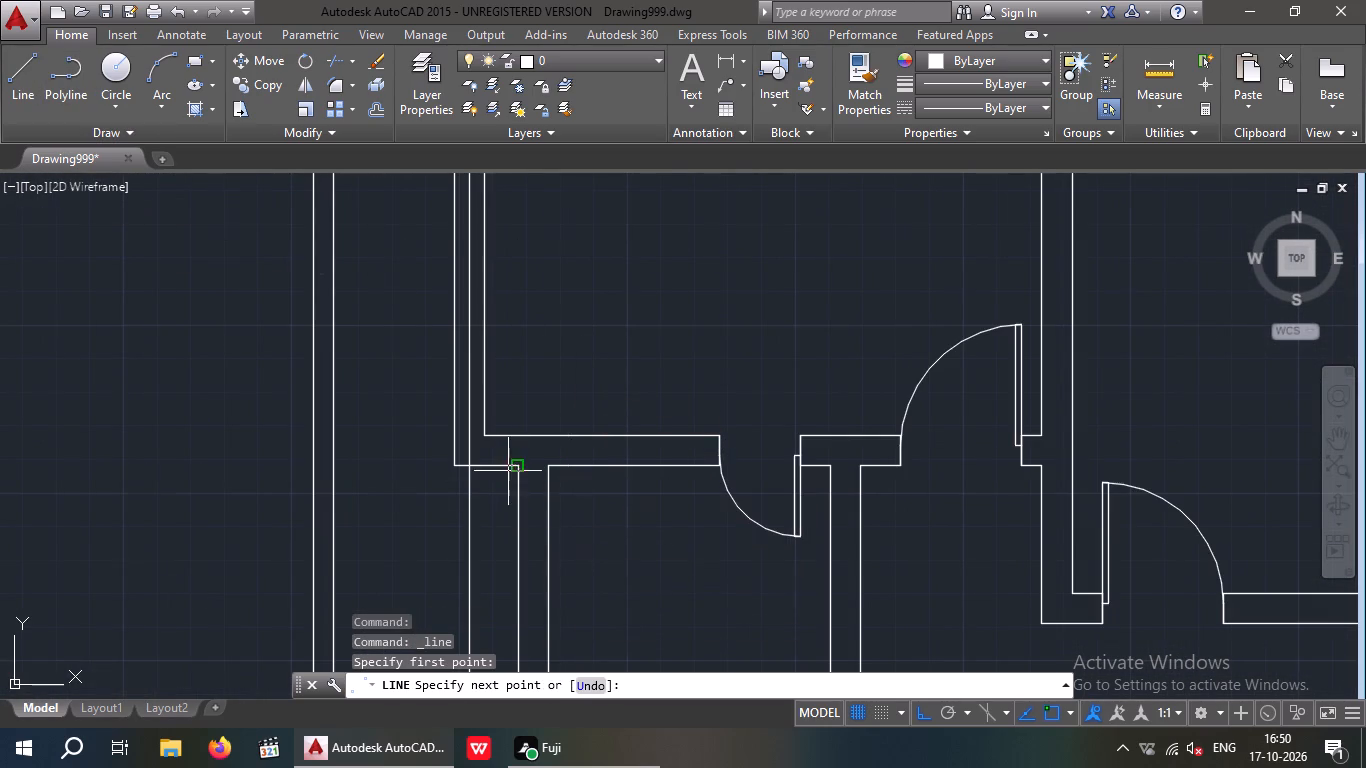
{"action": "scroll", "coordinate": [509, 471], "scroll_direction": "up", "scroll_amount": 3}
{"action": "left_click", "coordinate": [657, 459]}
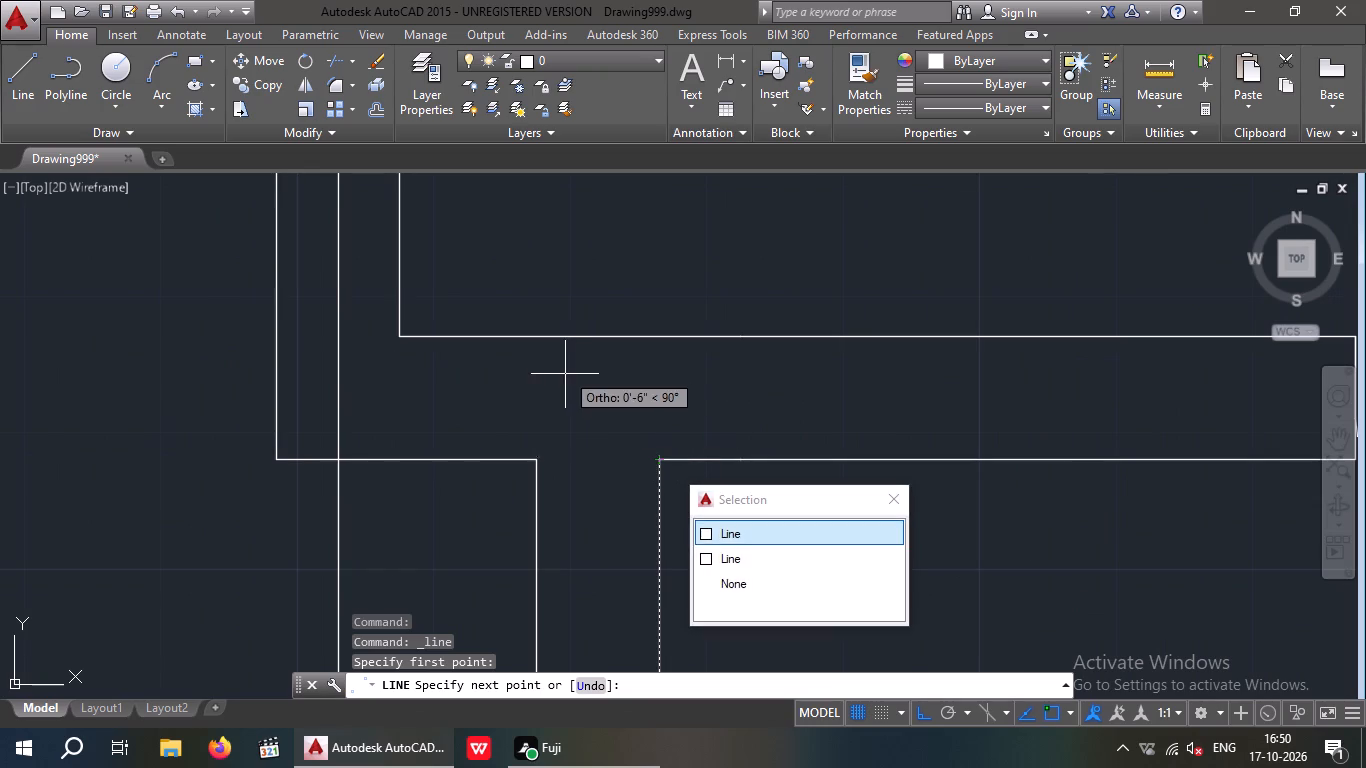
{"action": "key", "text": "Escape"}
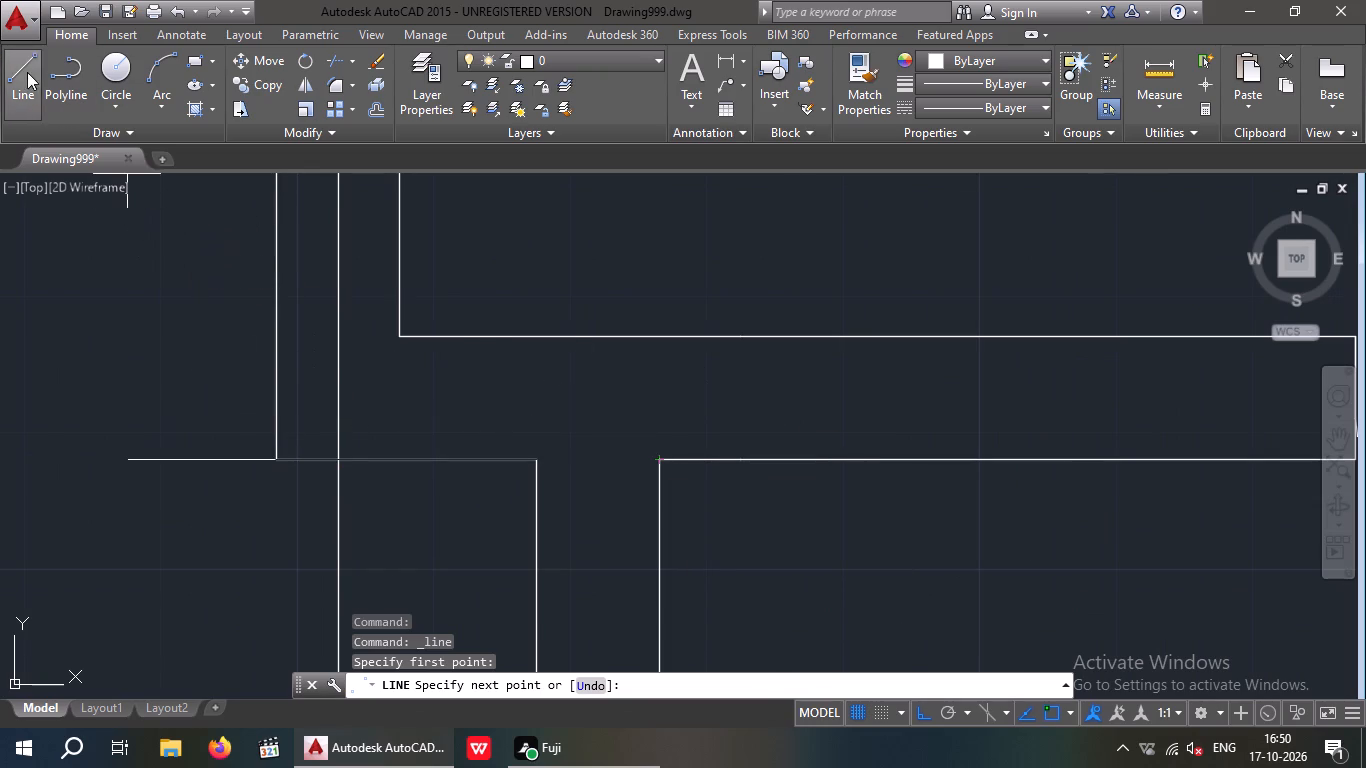
Draw a short vertical line across the 13'10"x12' bedroom's front wall, from the room's inner corner to the wall's opposite face.
{"action": "left_click", "coordinate": [24, 72]}
{"action": "left_click", "coordinate": [399, 329]}
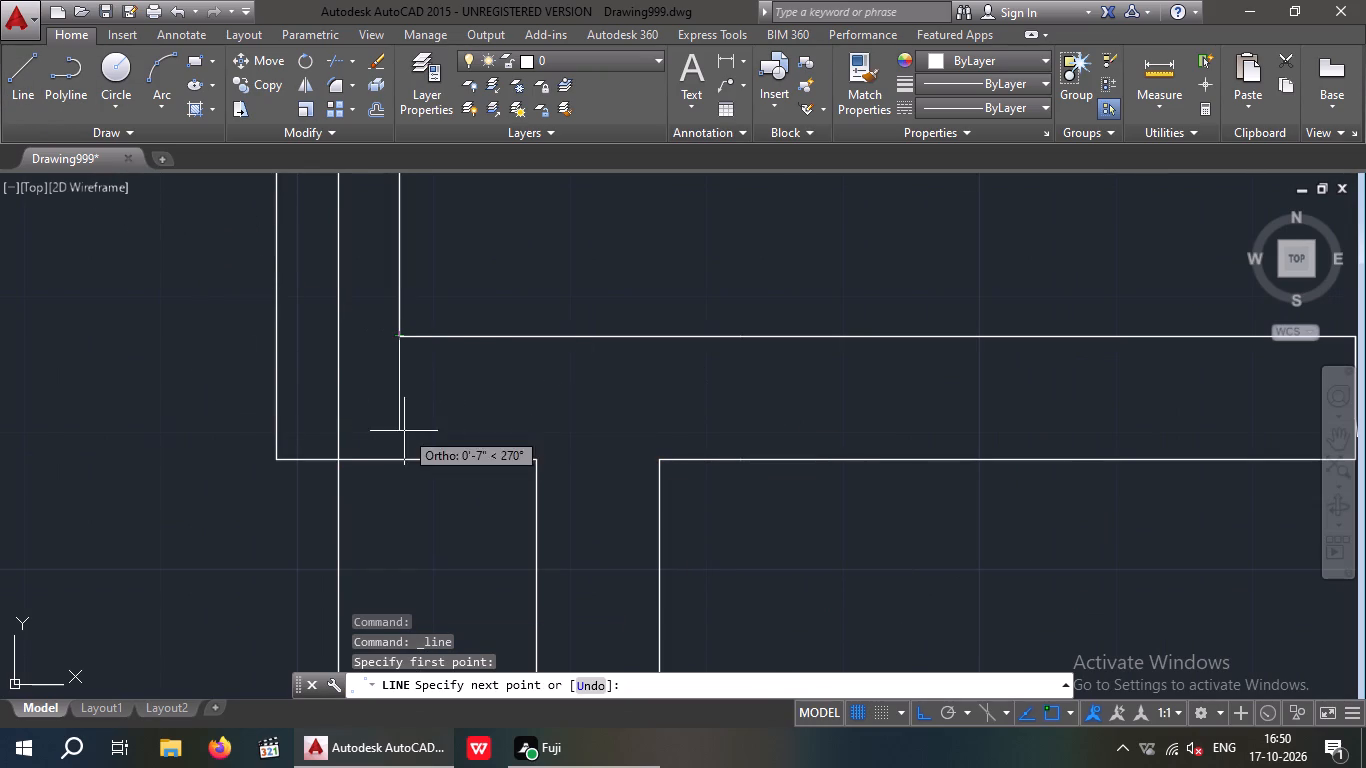
{"action": "left_click", "coordinate": [396, 456]}
{"action": "key", "text": "Escape"}
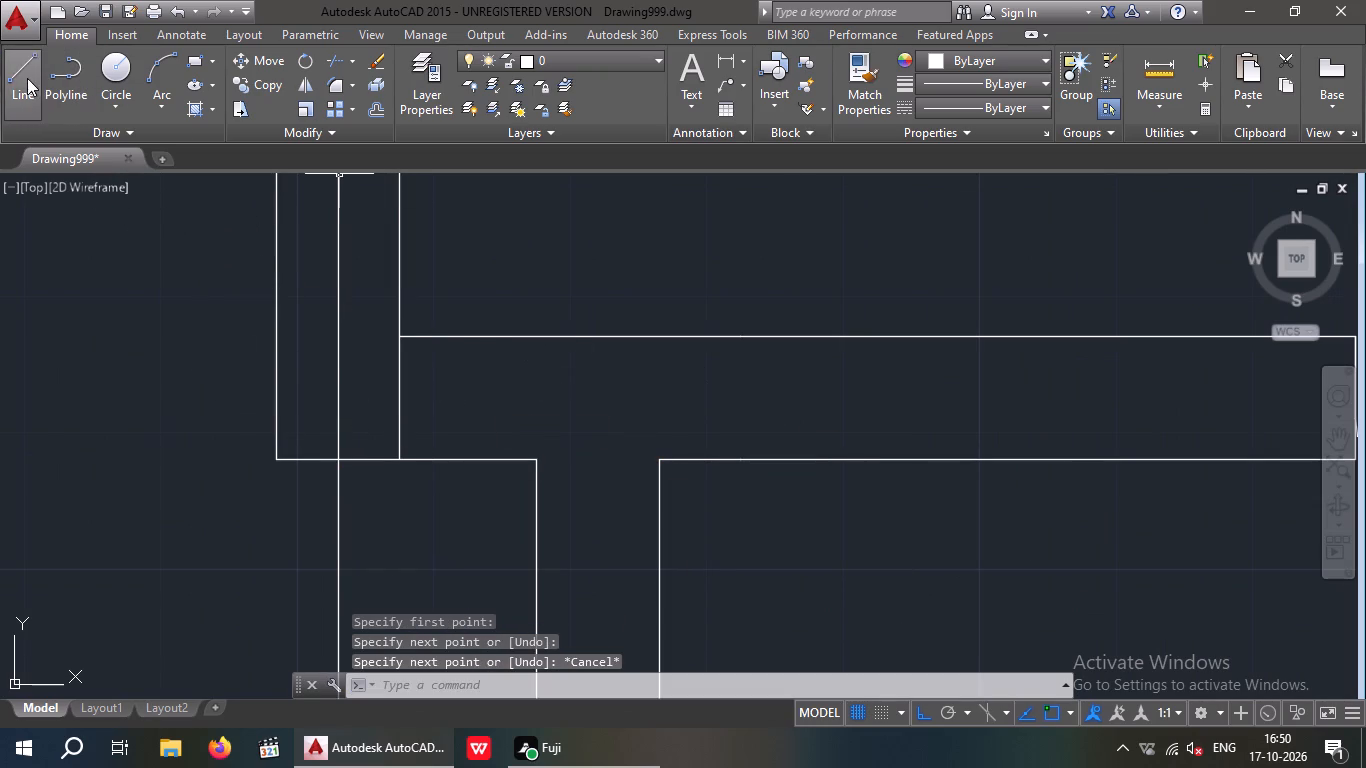
Draw a short horizontal line from this cross line's midpoint outward, ending just past the bedroom's outer side wall.
{"action": "left_click", "coordinate": [27, 77]}
{"action": "left_click_drag", "start_coordinate": [398, 395], "coordinate": [378, 391]}
{"action": "left_click", "coordinate": [160, 369]}
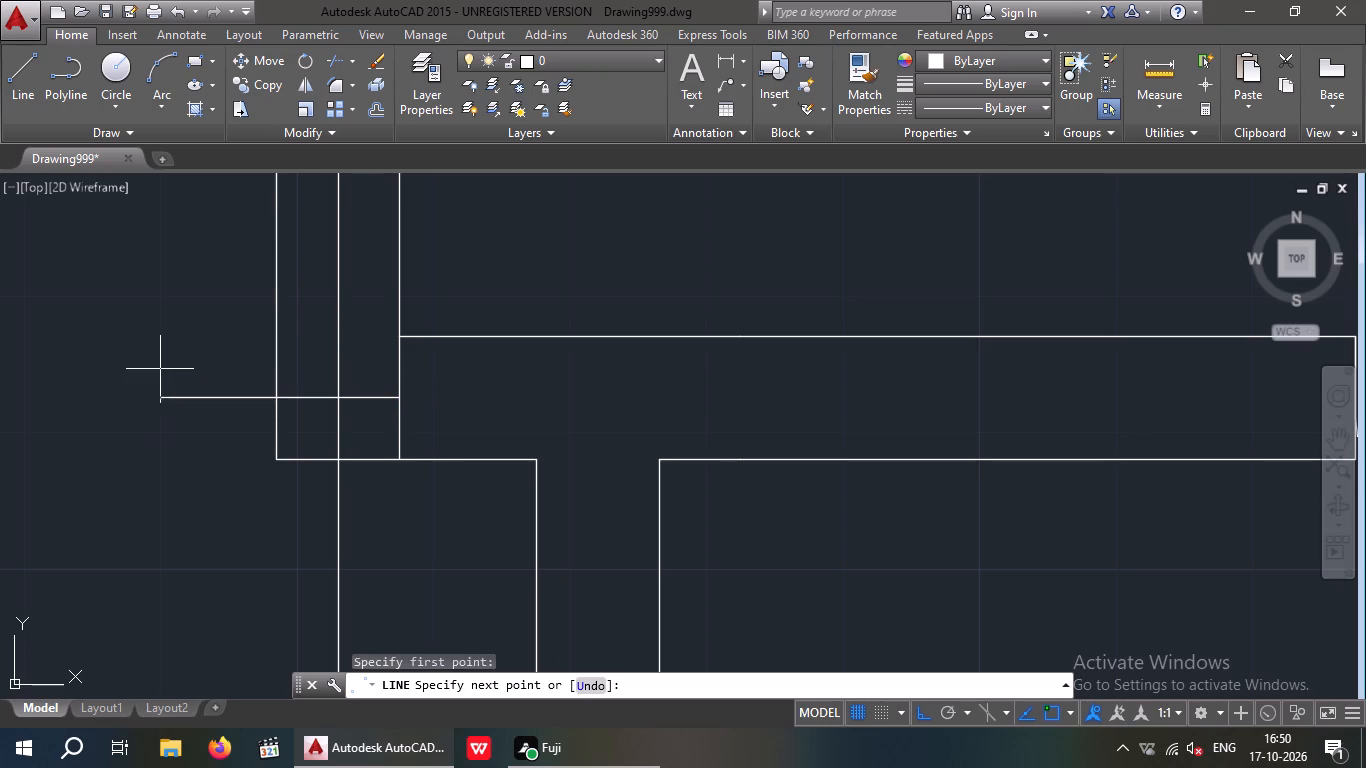
{"action": "key", "text": "Escape"}
Draw a horizontal centre line about 33'-11" long from the same midpoint along the bedroom's front wall, ending beyond the plan's opposite side wall.
{"action": "key", "text": "space"}
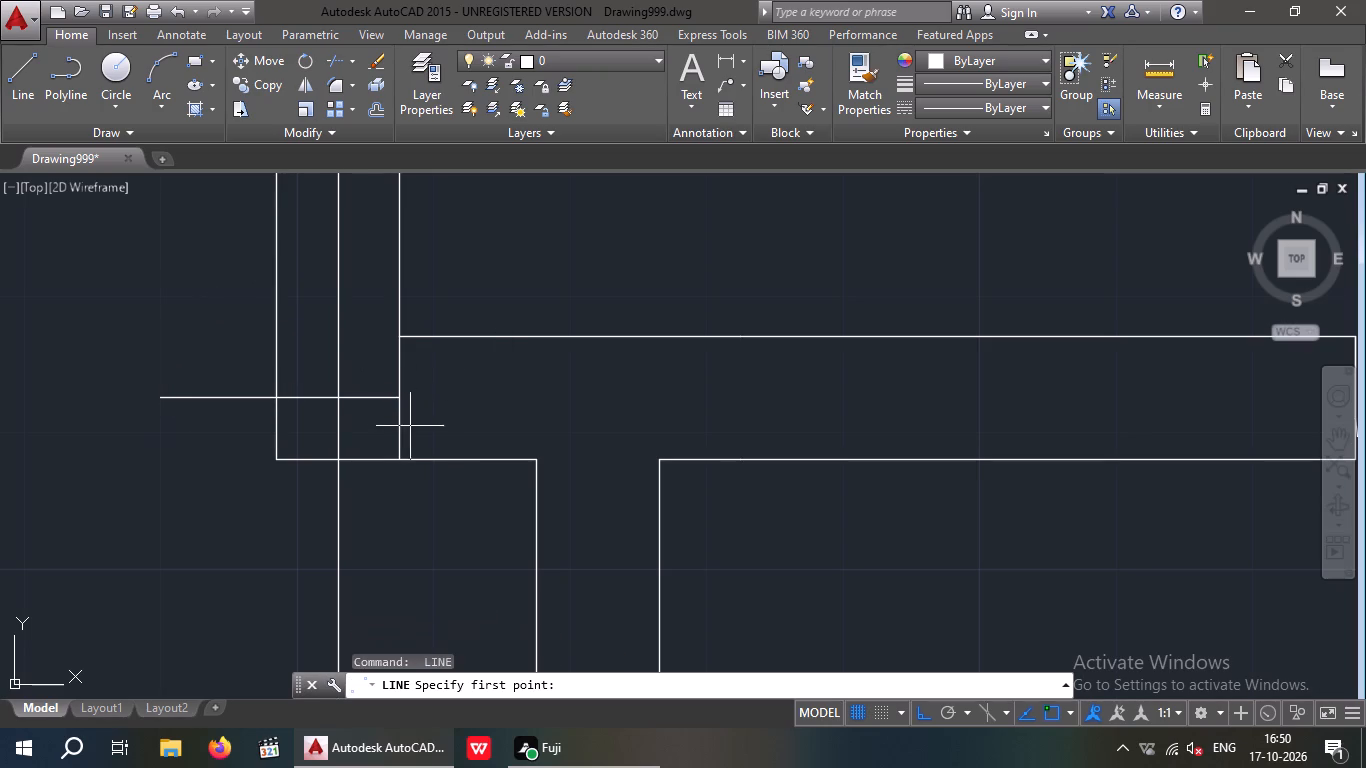
{"action": "left_click", "coordinate": [394, 397]}
{"action": "scroll", "coordinate": [1119, 423], "scroll_direction": "down", "scroll_amount": 3}
{"action": "middle_click_drag", "start_coordinate": [1100, 422], "coordinate": [316, 422]}
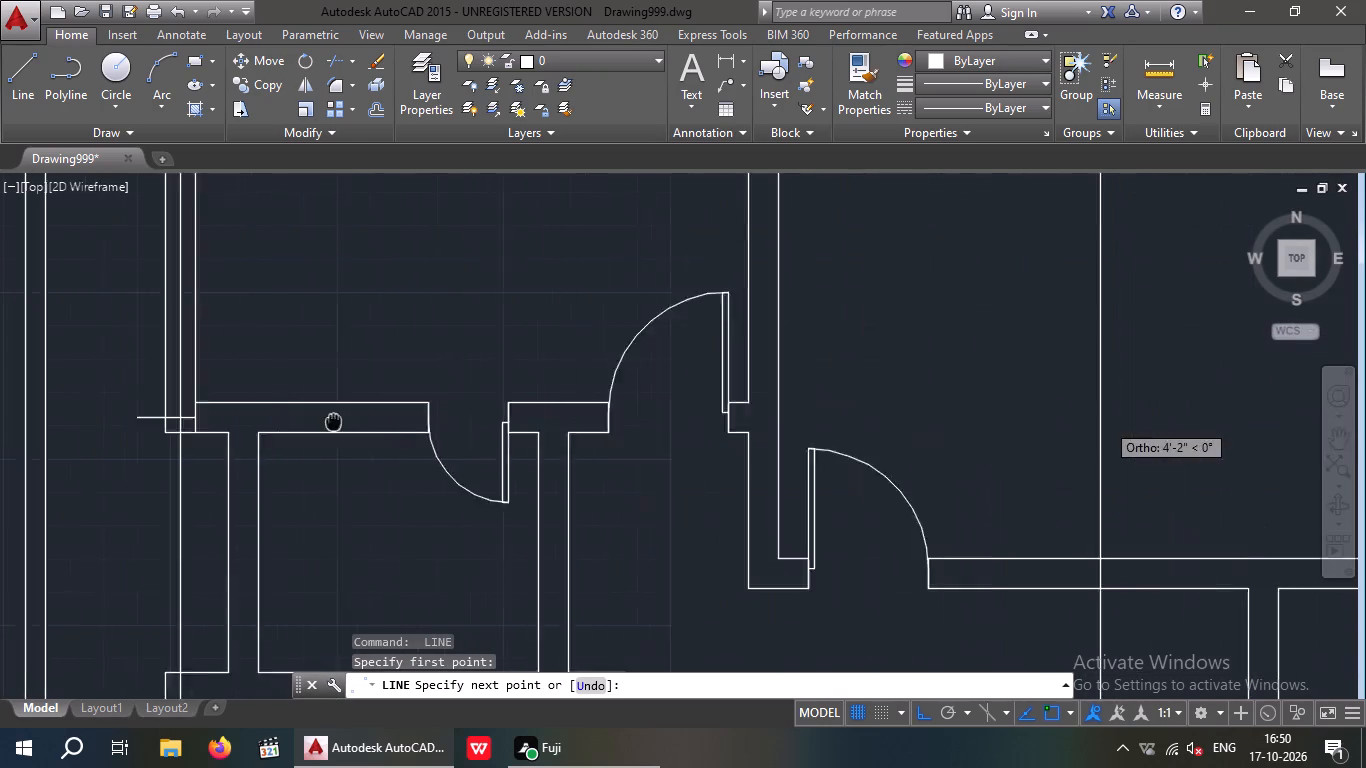
{"action": "middle_click_drag", "start_coordinate": [316, 422], "coordinate": [241, 422]}
{"action": "middle_click_drag", "start_coordinate": [1039, 413], "coordinate": [484, 421]}
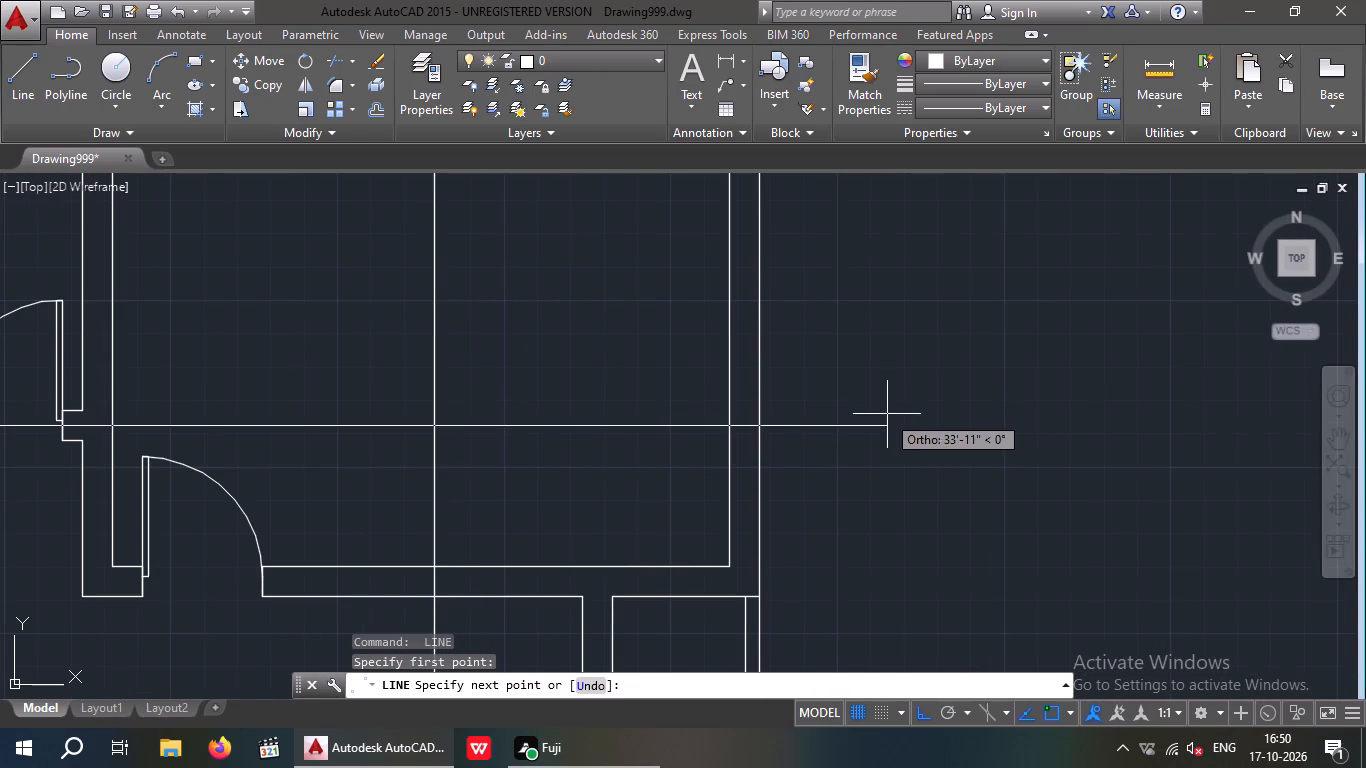
{"action": "left_click", "coordinate": [887, 414]}
{"action": "key", "text": "Escape"}
Draw a diagonal line from the BATH / WC room's other inner back corner to the plan's outer back corner.
{"action": "scroll", "coordinate": [847, 387], "scroll_direction": "down", "scroll_amount": 3}
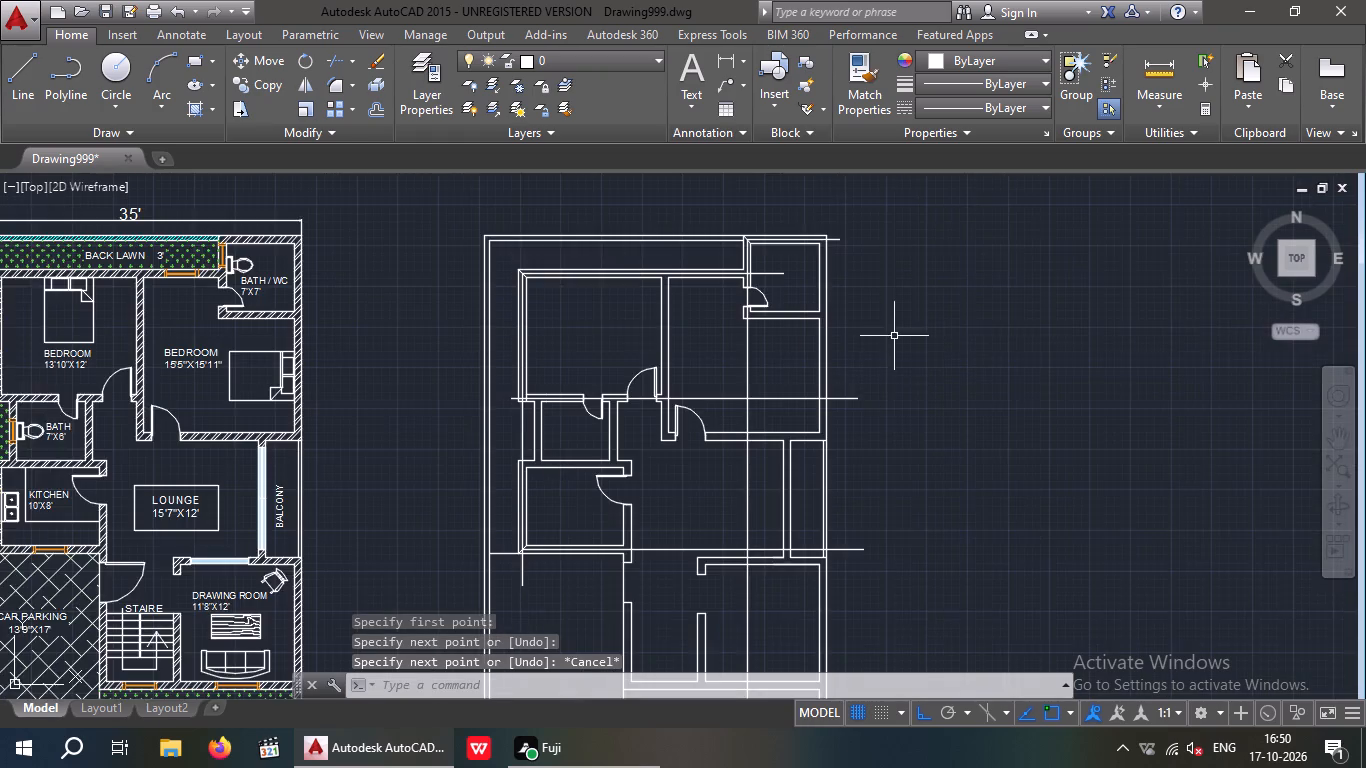
{"action": "middle_click_drag", "start_coordinate": [893, 341], "coordinate": [821, 466]}
{"action": "scroll", "coordinate": [765, 328], "scroll_direction": "up", "scroll_amount": 3}
{"action": "left_click", "coordinate": [18, 62]}
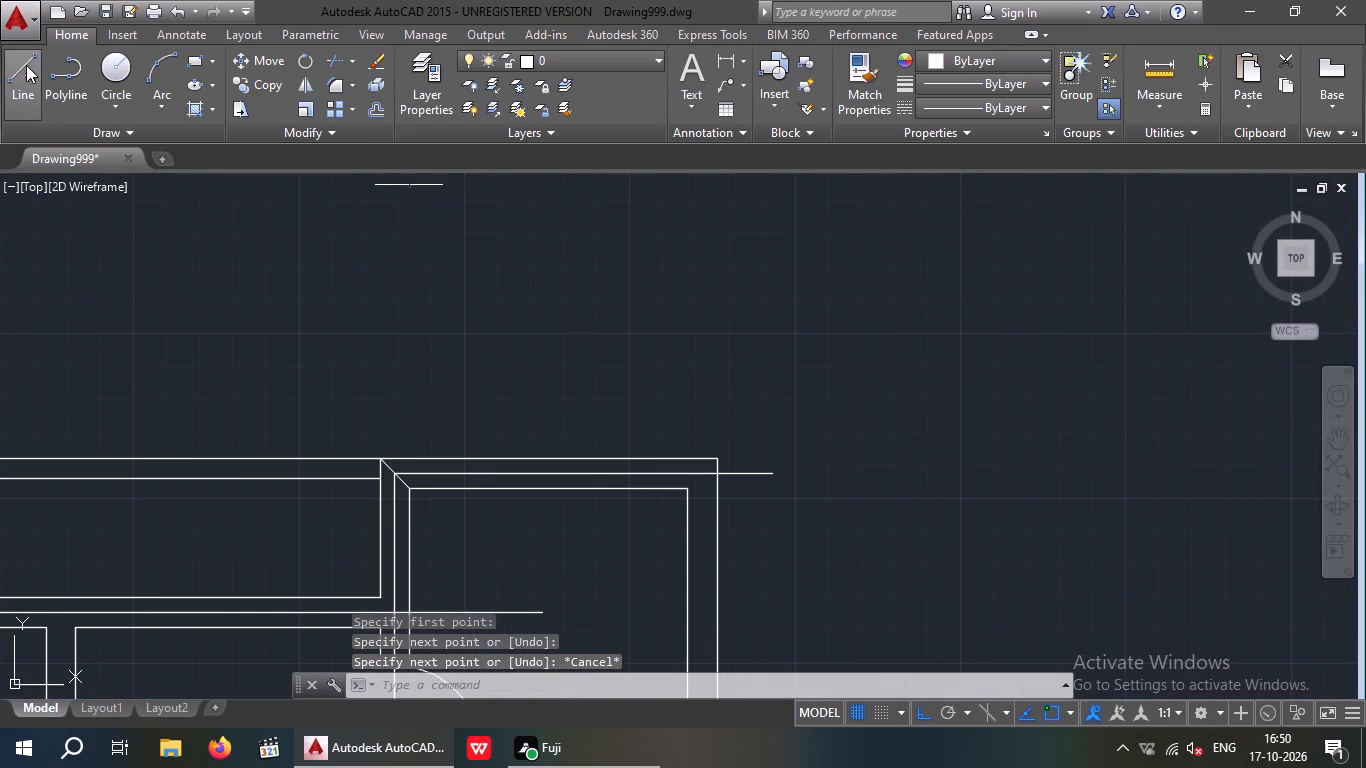
{"action": "left_click", "coordinate": [682, 488]}
{"action": "left_click", "coordinate": [715, 458]}
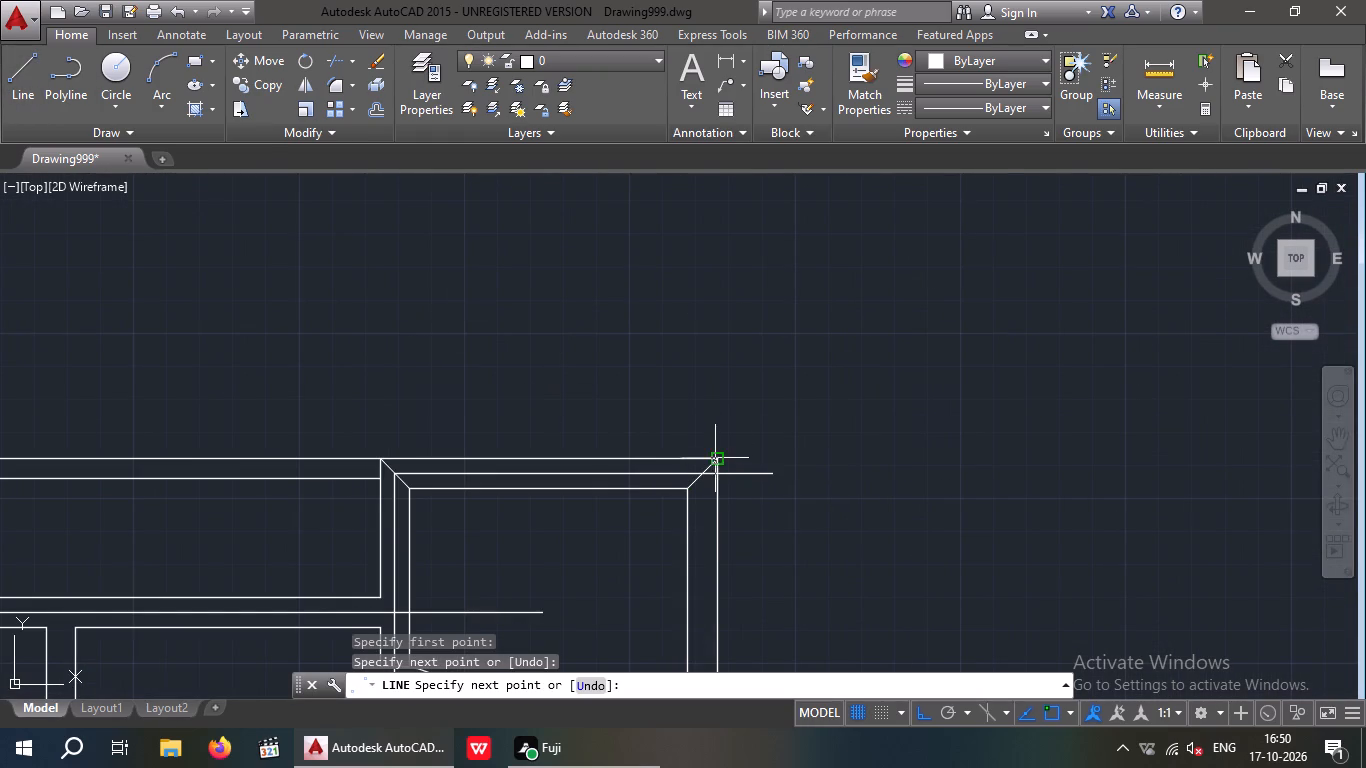
{"action": "key", "text": "Escape"}
Draw a vertical centre line about 54'-1" long from this back corner diagonal's midpoint along the outer side wall, ending past the front wall.
{"action": "left_click", "coordinate": [11, 83]}
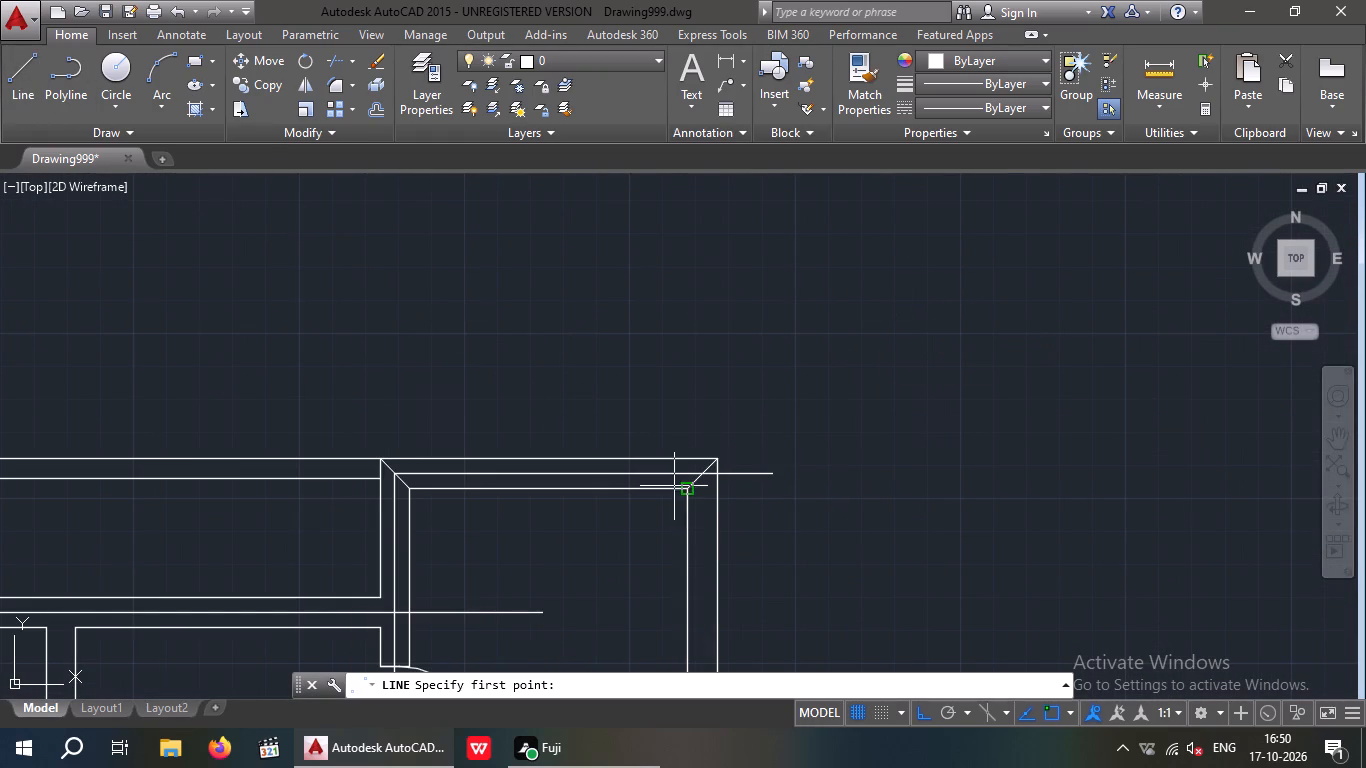
{"action": "left_click", "coordinate": [700, 474]}
{"action": "scroll", "coordinate": [698, 613], "scroll_direction": "down", "scroll_amount": 4}
{"action": "middle_click_drag", "start_coordinate": [718, 622], "coordinate": [747, 376]}
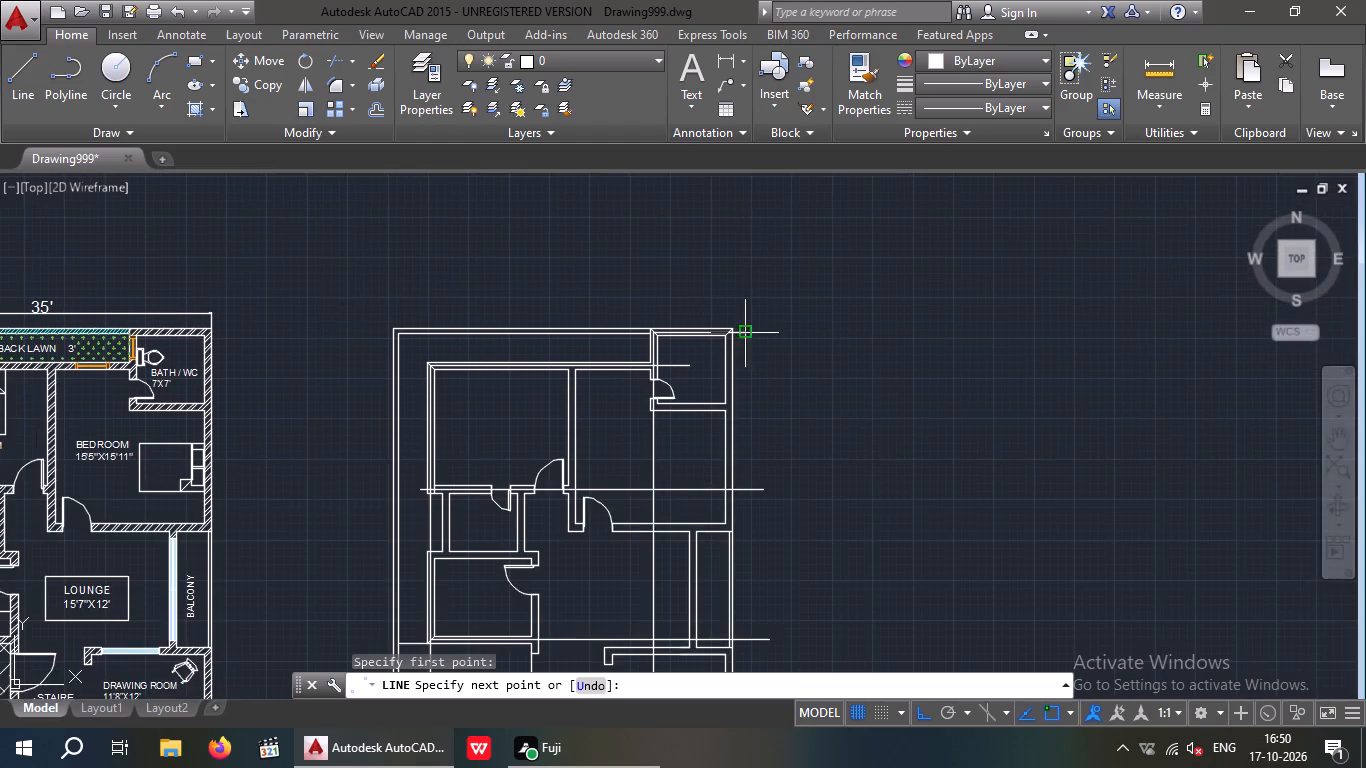
{"action": "middle_click_drag", "start_coordinate": [730, 653], "coordinate": [762, 326]}
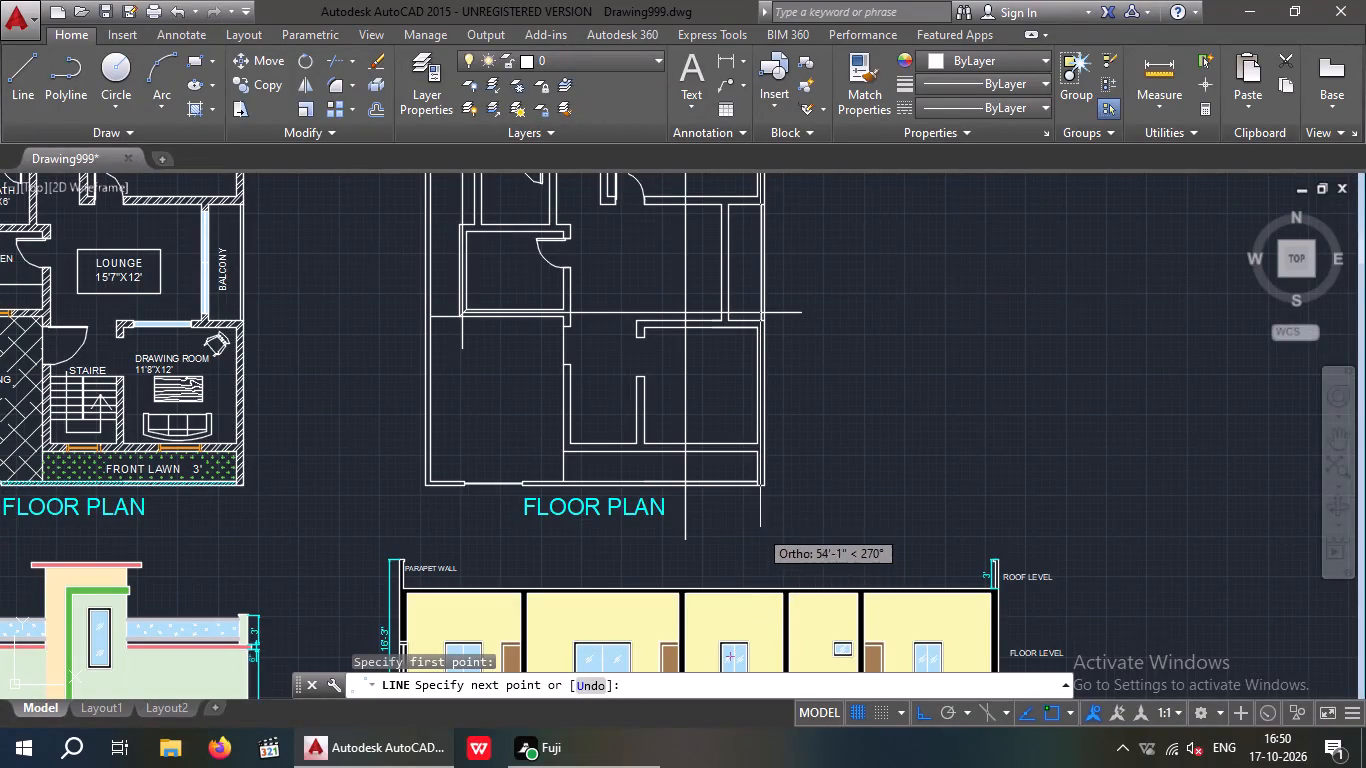
{"action": "left_click", "coordinate": [757, 525]}
{"action": "key", "text": "Escape"}
Draw a diagonal line from the front lawn's inner corner to the plan's outer front corner on the same side wall.
{"action": "scroll", "coordinate": [717, 463], "scroll_direction": "up", "scroll_amount": 3}
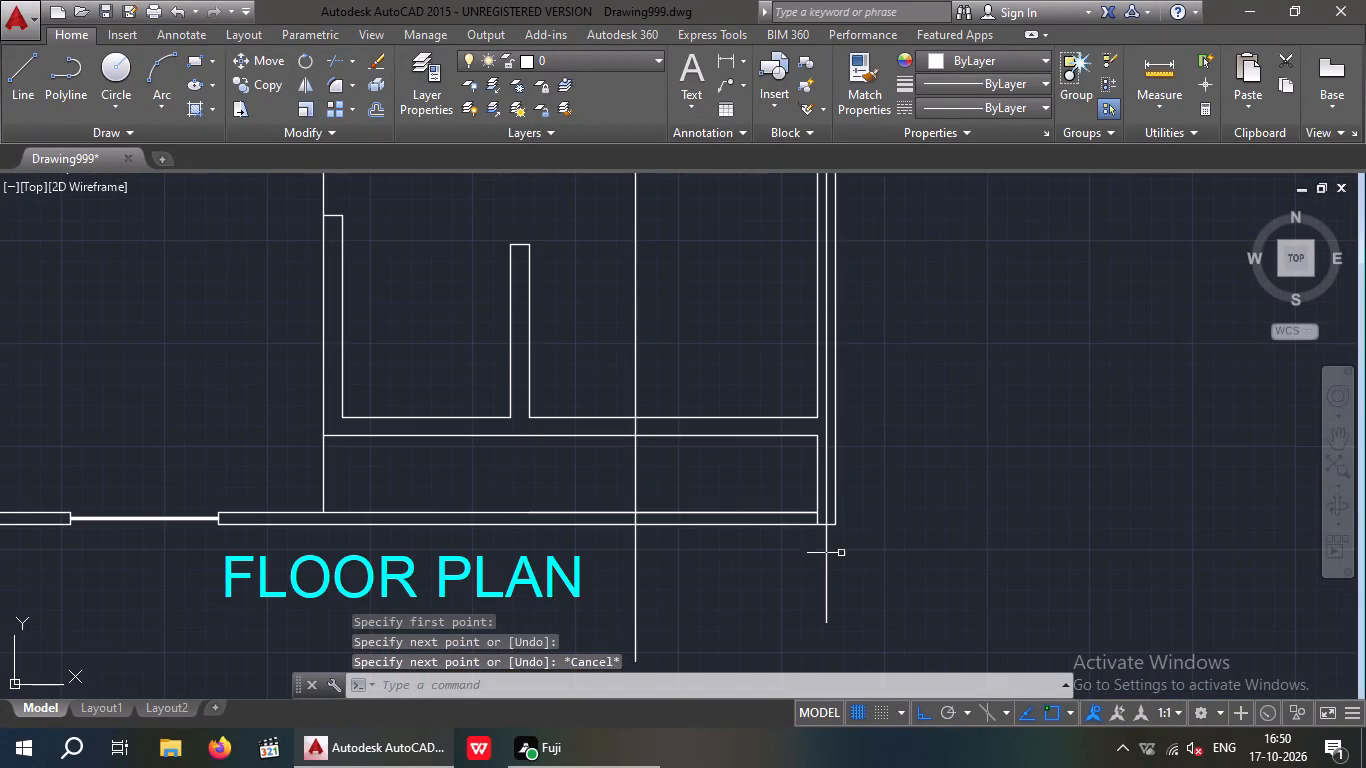
{"action": "scroll", "coordinate": [844, 532], "scroll_direction": "up", "scroll_amount": 3}
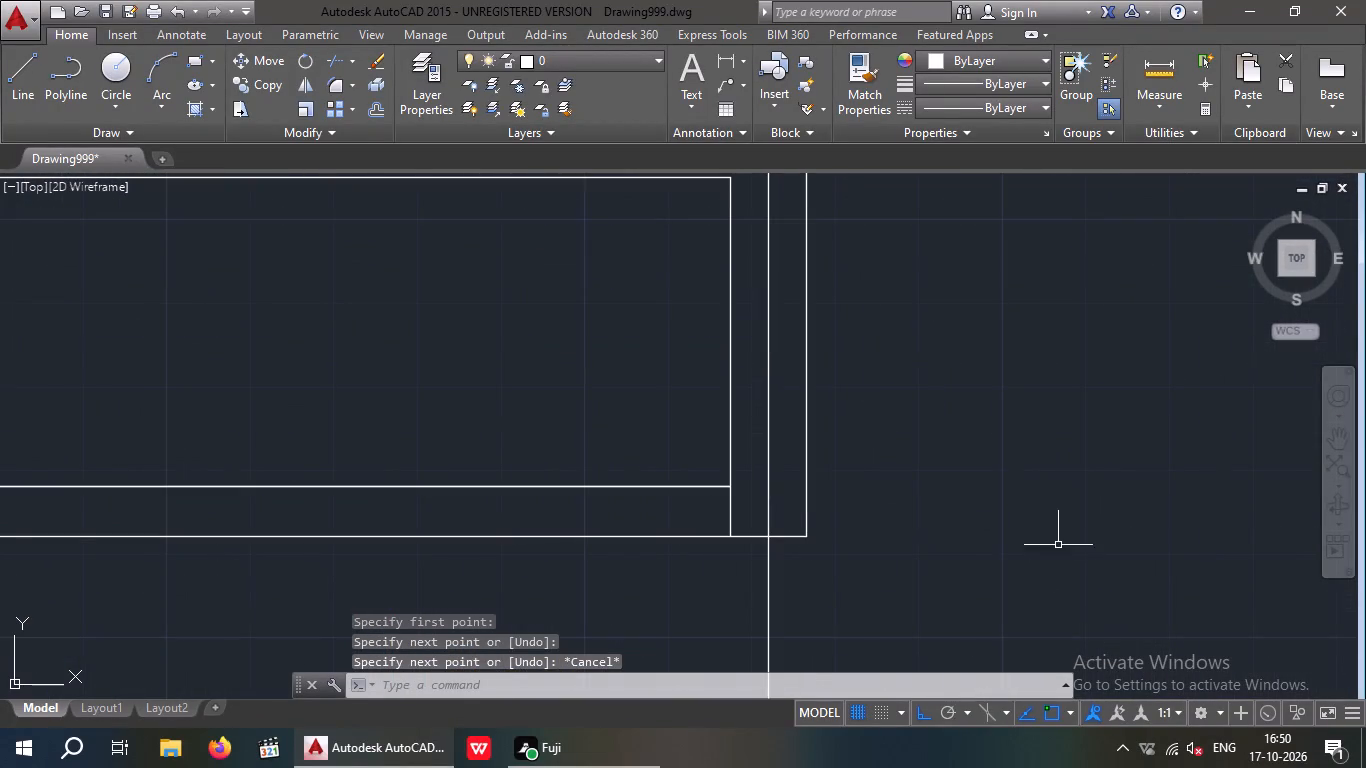
{"action": "key", "text": "space"}
{"action": "left_click", "coordinate": [727, 491]}
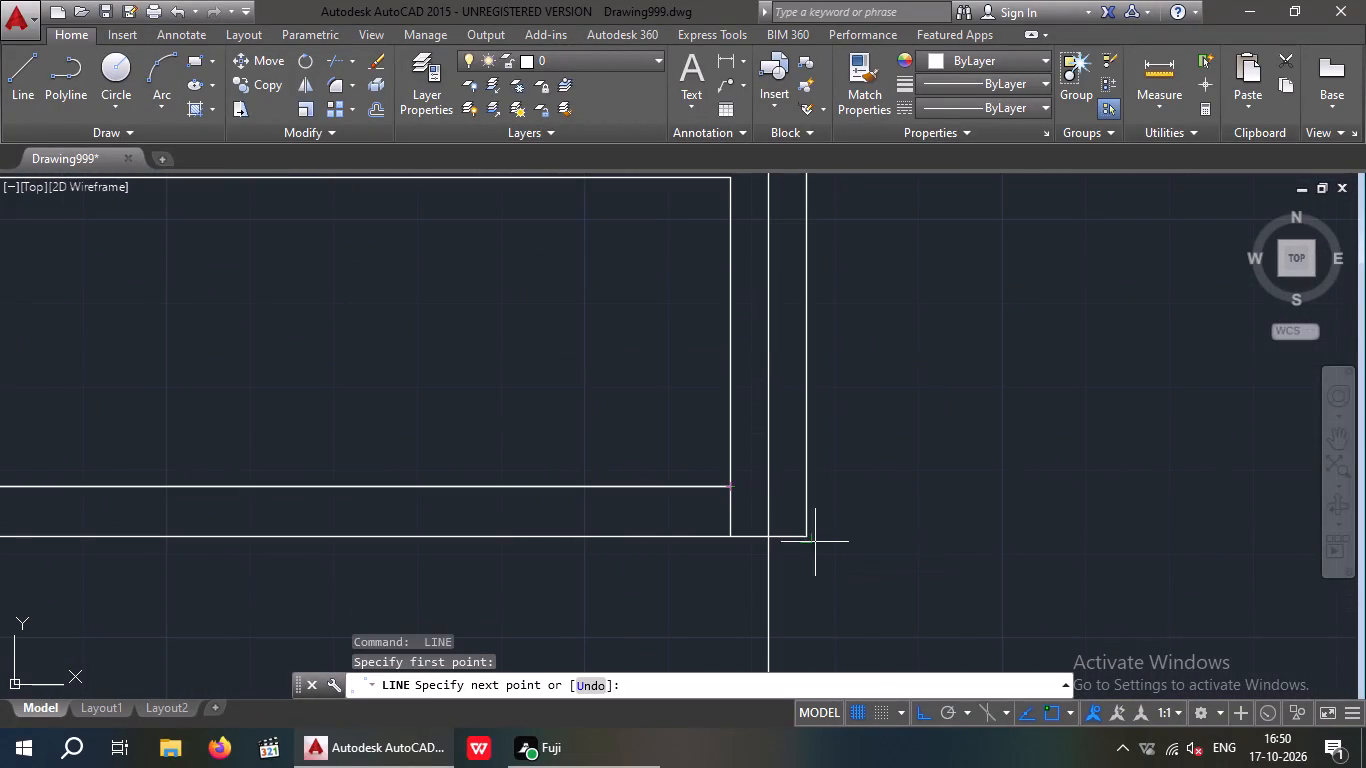
{"action": "left_click", "coordinate": [802, 536]}
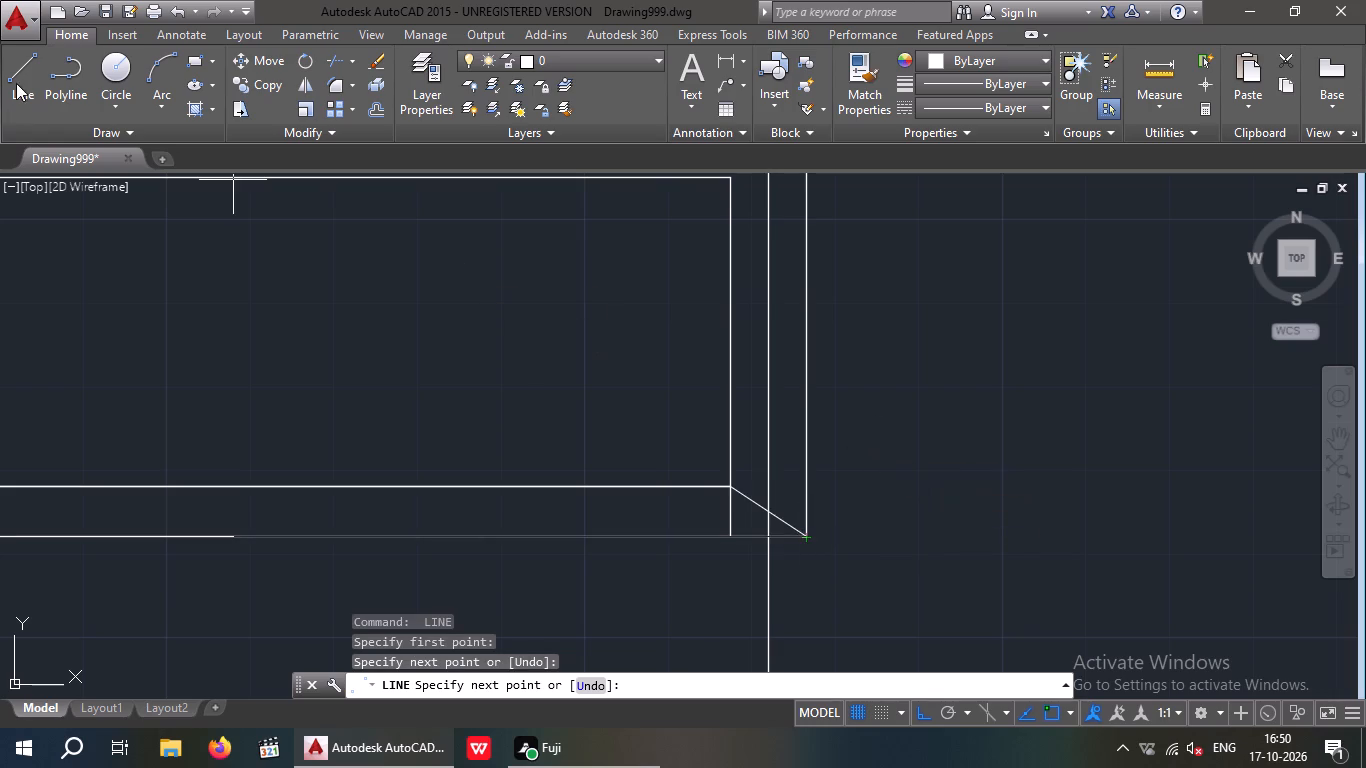
{"action": "key", "text": "Escape"}
Draw a horizontal centre line from the front corner diagonal's midpoint along the front boundary wall, ending beyond the car parking's outer side wall.
{"action": "key", "text": "space"}
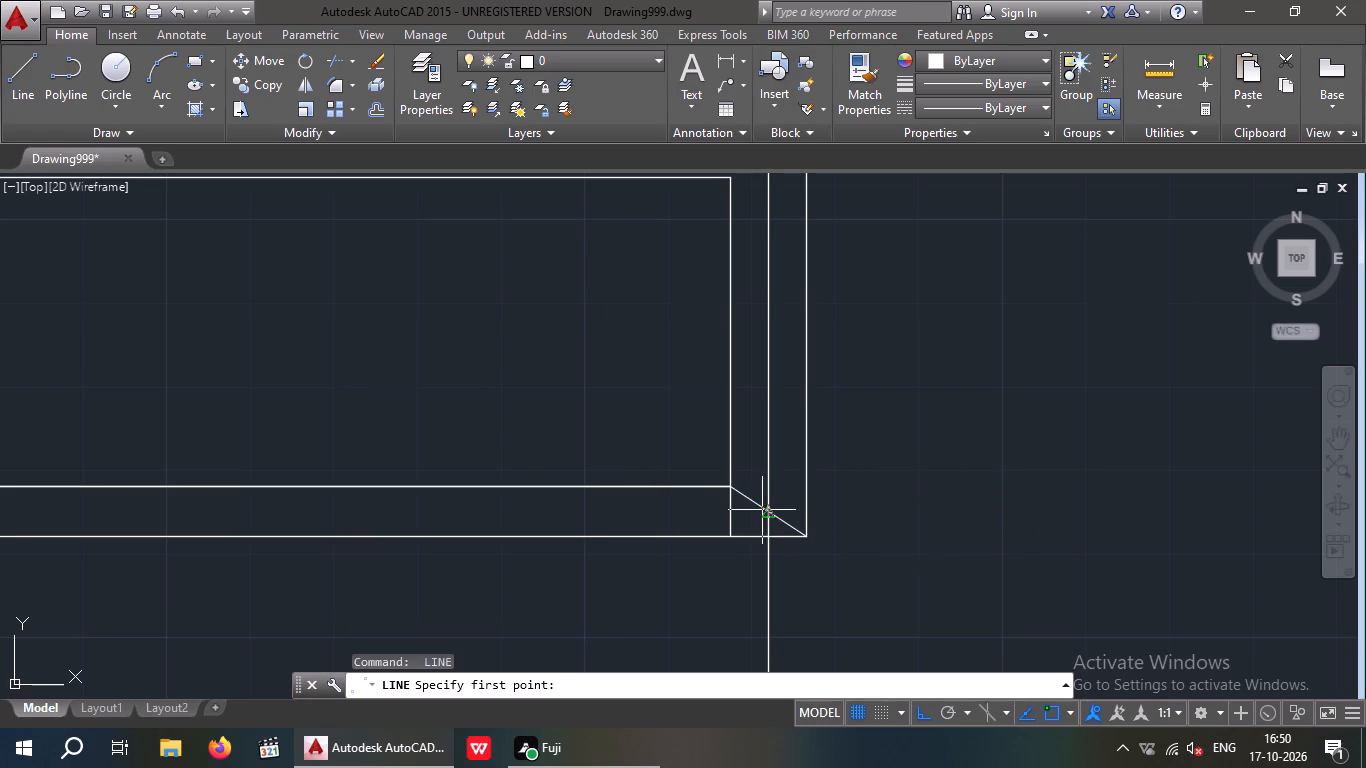
{"action": "left_click_drag", "start_coordinate": [768, 510], "coordinate": [739, 512]}
{"action": "scroll", "coordinate": [268, 500], "scroll_direction": "down", "scroll_amount": 3}
{"action": "middle_click_drag", "start_coordinate": [274, 500], "coordinate": [1365, 498]}
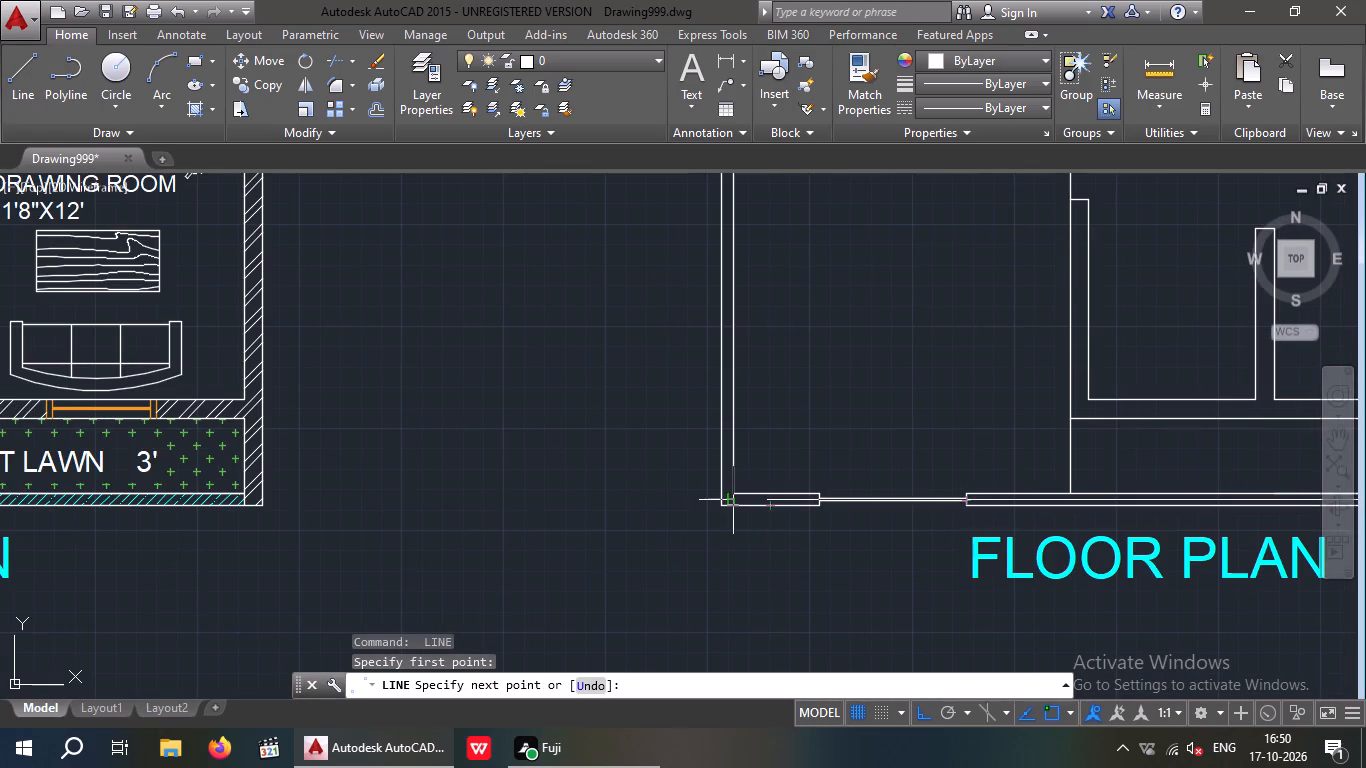
{"action": "left_click", "coordinate": [676, 505]}
{"action": "key", "text": "Escape"}
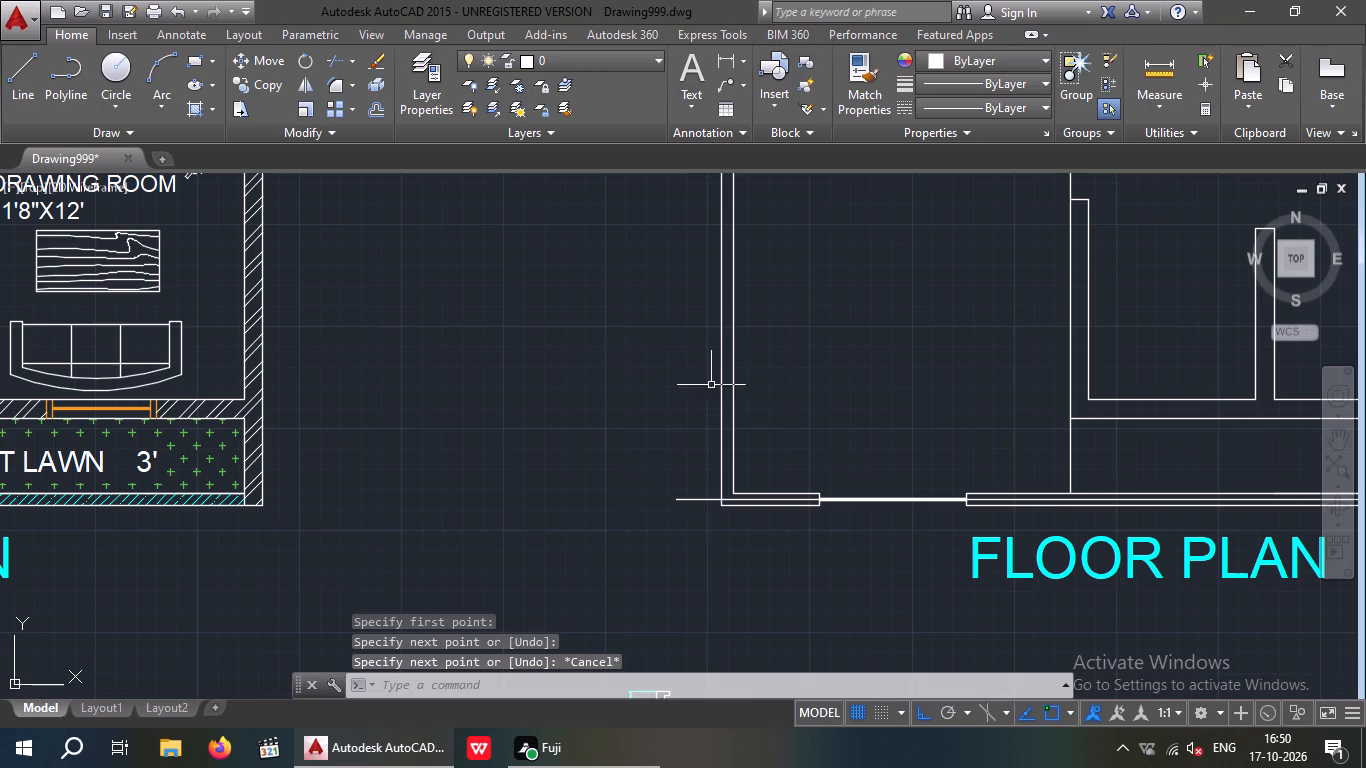
Draw a diagonal line from the car parking's inner front corner to the plan's outer front corner.
{"action": "scroll", "coordinate": [827, 484], "scroll_direction": "up", "scroll_amount": 2}
{"action": "left_click", "coordinate": [31, 74]}
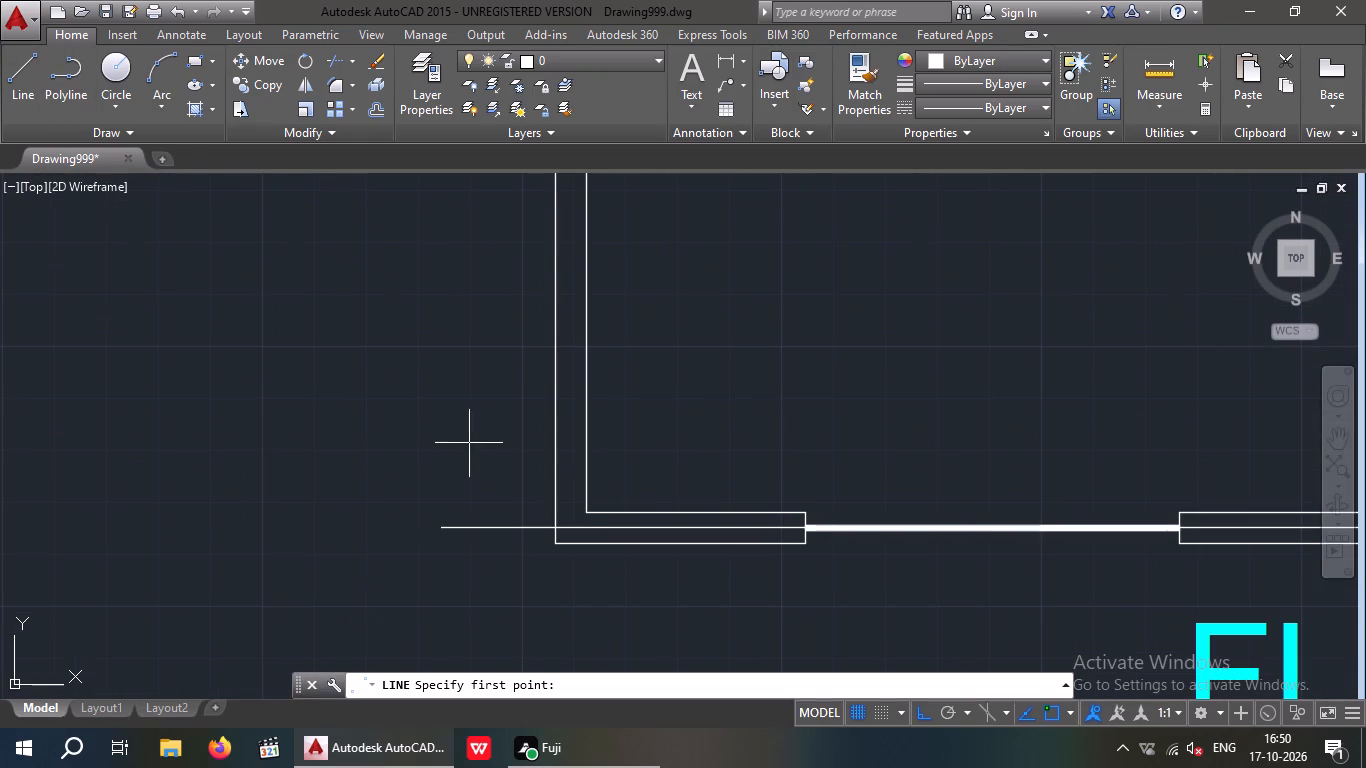
{"action": "scroll", "coordinate": [621, 511], "scroll_direction": "up", "scroll_amount": 1}
{"action": "left_click", "coordinate": [566, 515]}
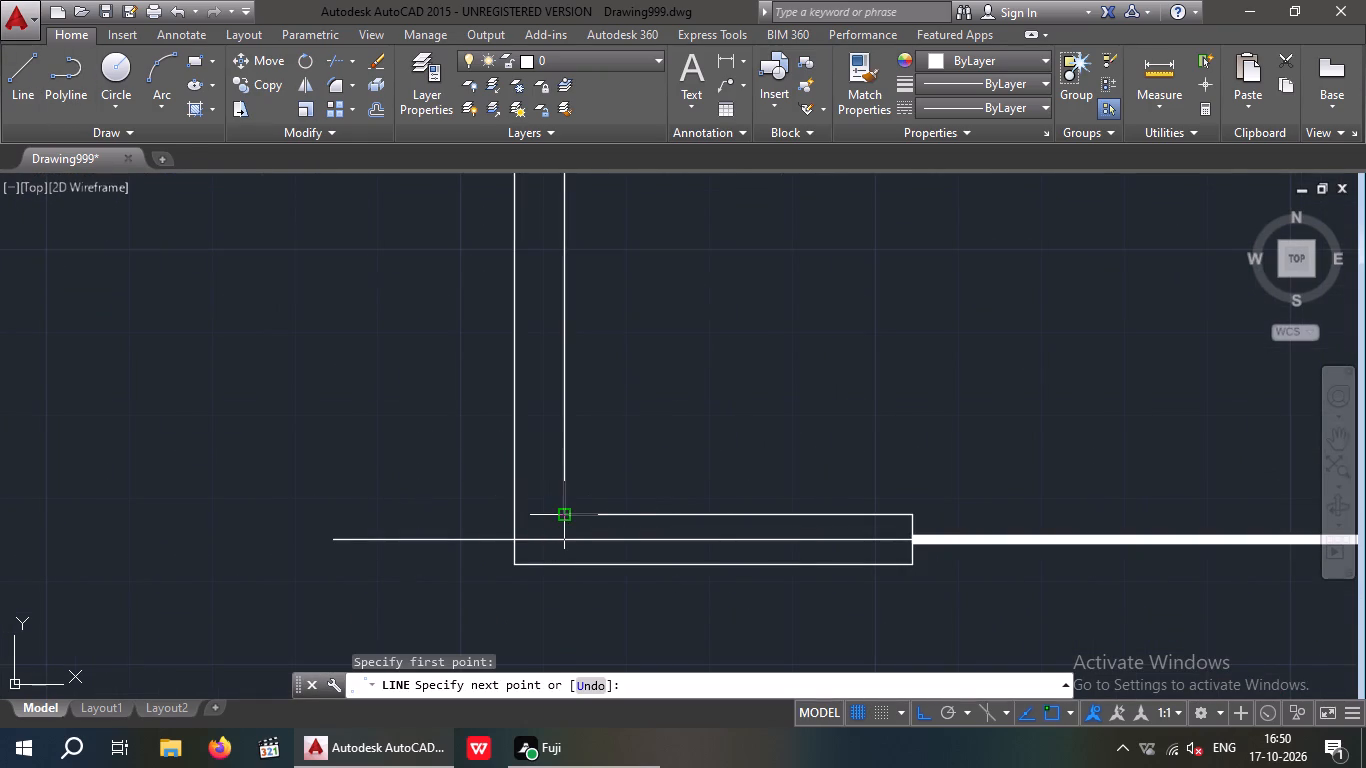
{"action": "left_click", "coordinate": [512, 562]}
{"action": "scroll", "coordinate": [726, 393], "scroll_direction": "down", "scroll_amount": 3}
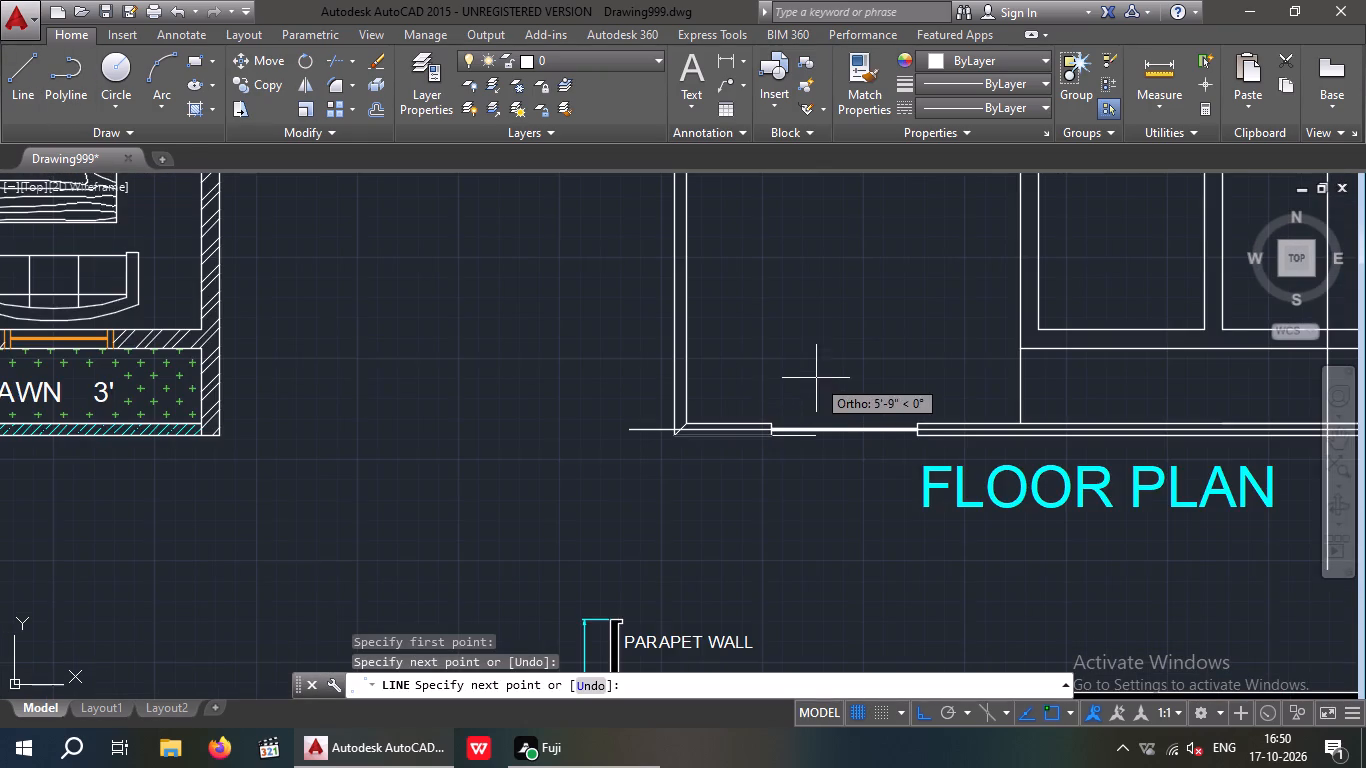
{"action": "middle_click_drag", "start_coordinate": [794, 383], "coordinate": [253, 495]}
{"action": "key", "text": "Escape"}
Draw a diagonal line from the stair area's inner front corner to the outer wall corner where the car parking meets the front lawn.
{"action": "middle_click_drag", "start_coordinate": [699, 413], "coordinate": [675, 571]}
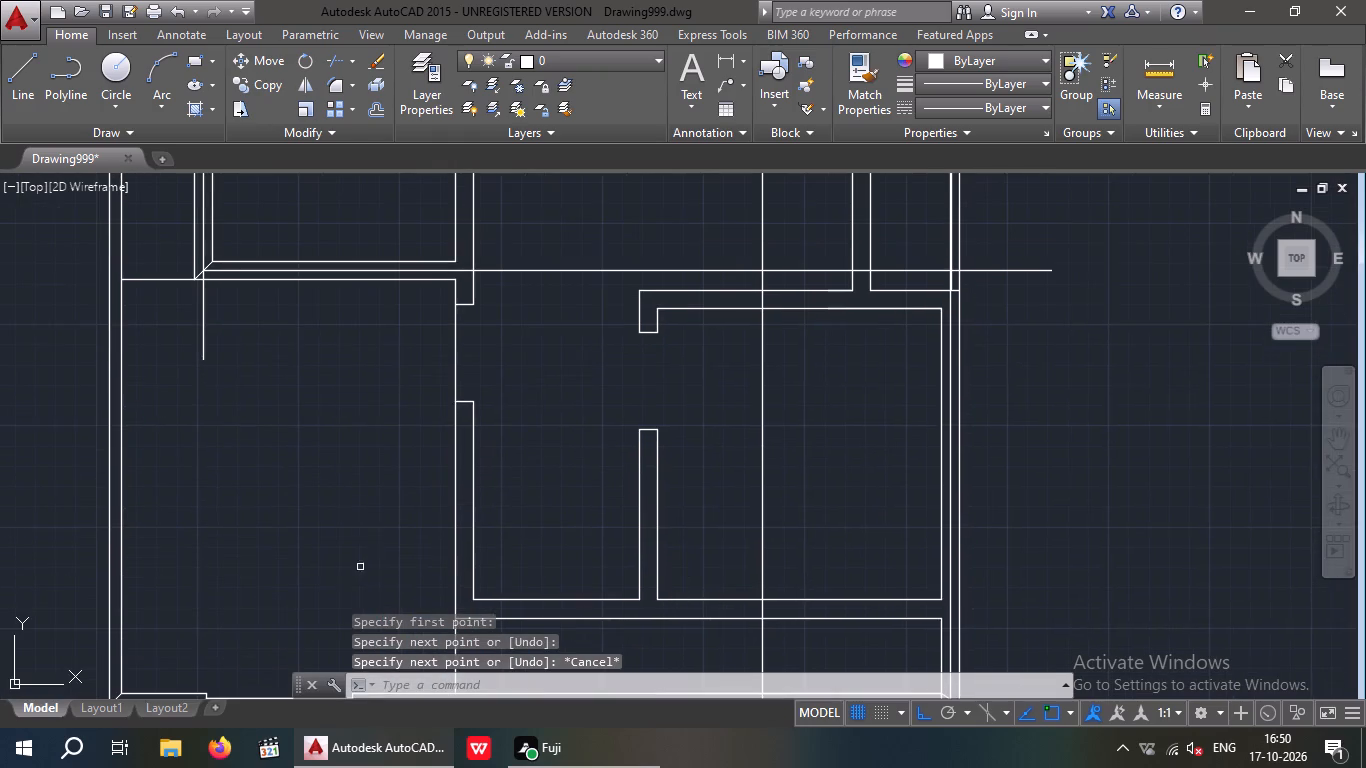
{"action": "middle_click_drag", "start_coordinate": [541, 564], "coordinate": [630, 407]}
{"action": "scroll", "coordinate": [551, 443], "scroll_direction": "up", "scroll_amount": 2}
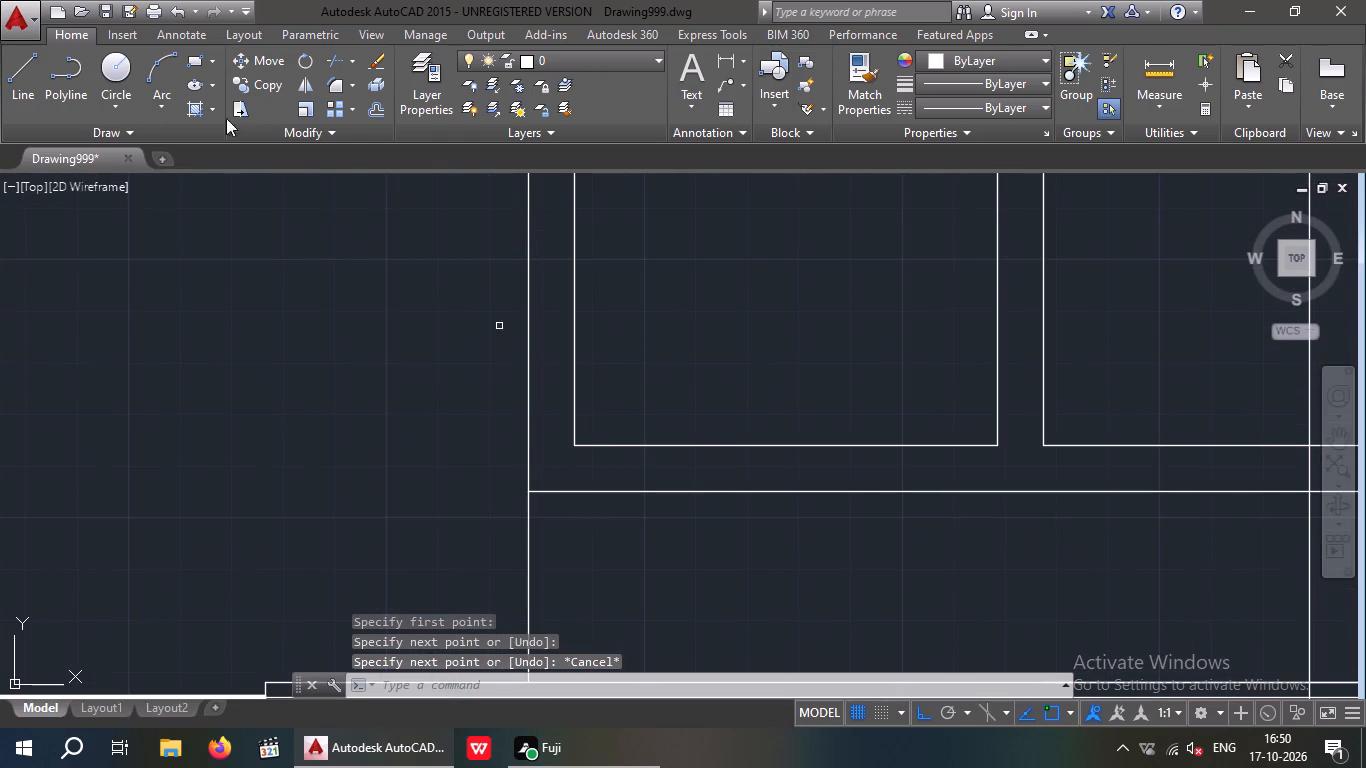
{"action": "left_click", "coordinate": [11, 69]}
{"action": "left_click", "coordinate": [579, 447]}
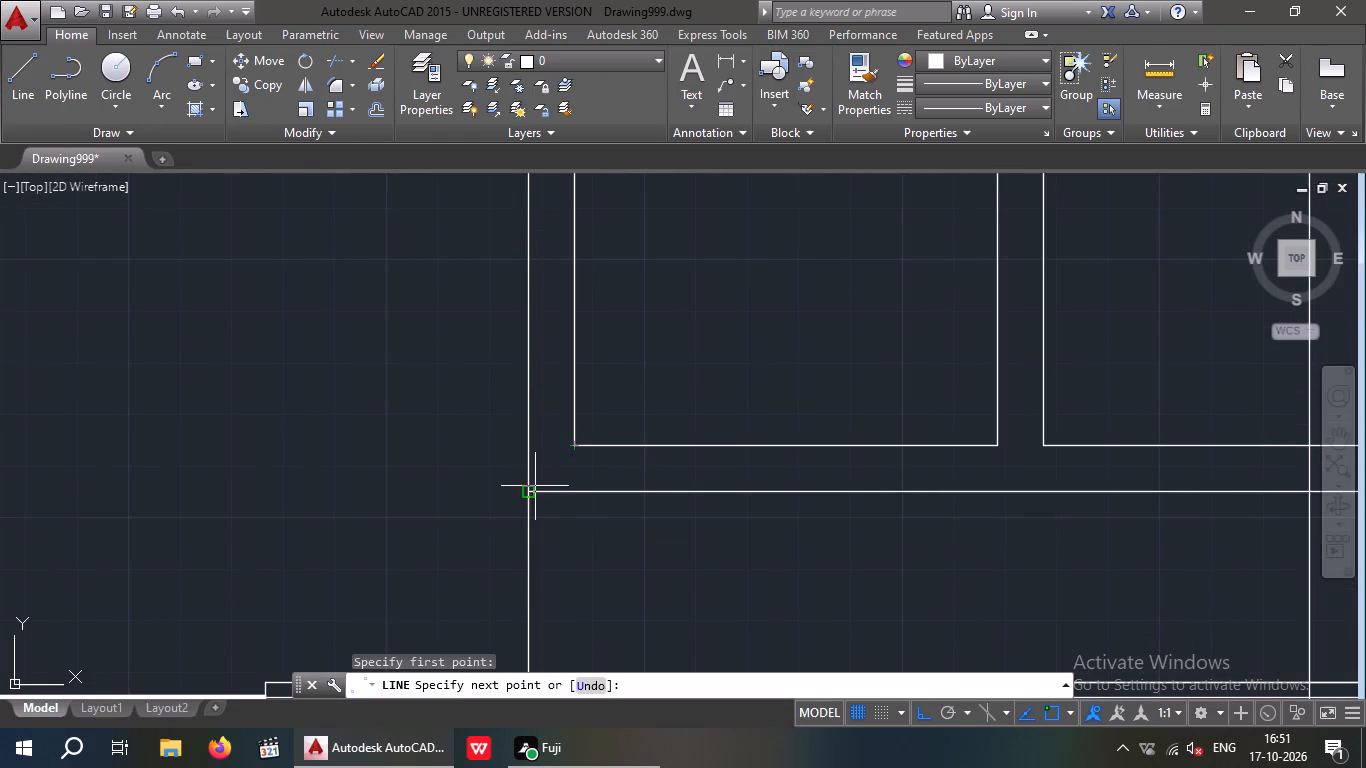
{"action": "left_click", "coordinate": [528, 491]}
{"action": "key", "text": "Escape"}
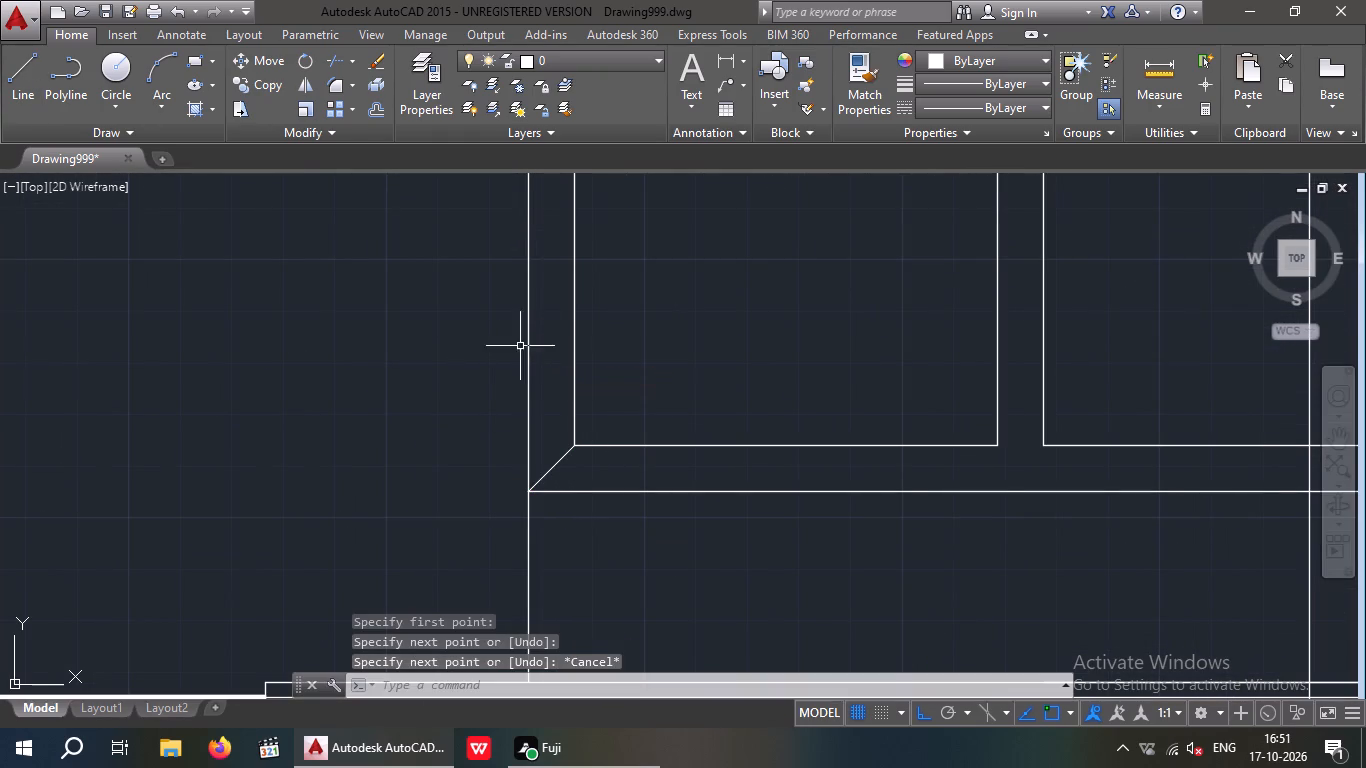
Draw a vertical centre line from the stair corner diagonal's midpoint along the car parking and kitchen wall, ending level with the bedroom door swing's top.
{"action": "left_click", "coordinate": [28, 74]}
{"action": "left_click_drag", "start_coordinate": [559, 466], "coordinate": [556, 451]}
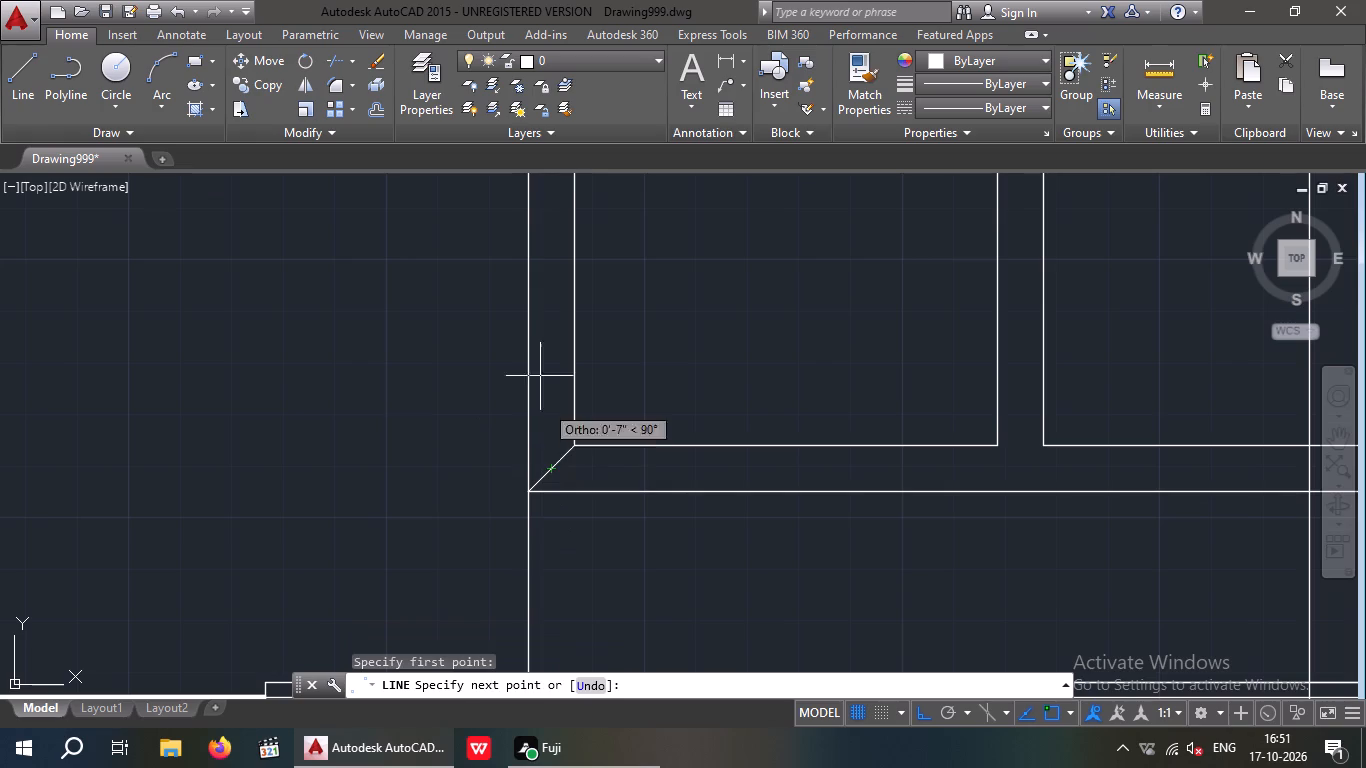
{"action": "scroll", "coordinate": [584, 303], "scroll_direction": "down", "scroll_amount": 3}
{"action": "middle_click_drag", "start_coordinate": [617, 318], "coordinate": [550, 654]}
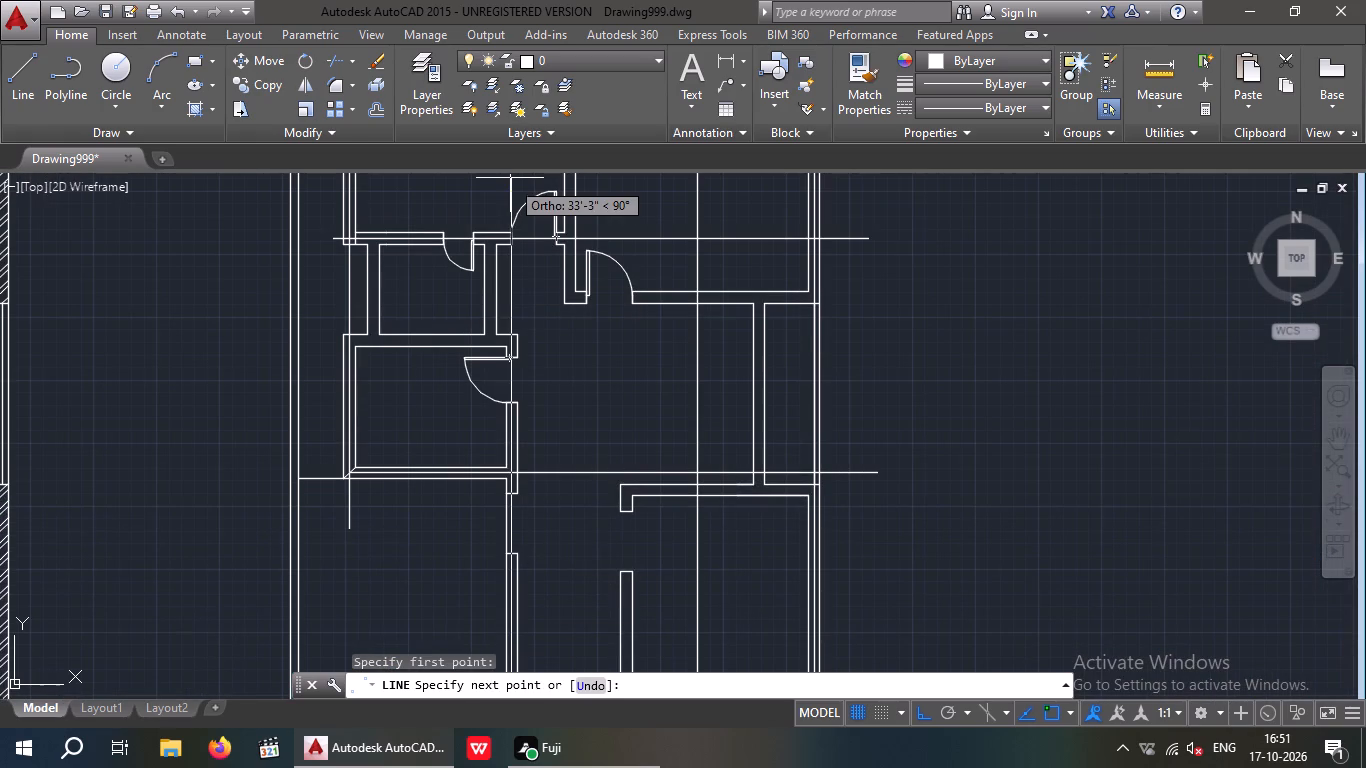
{"action": "left_click", "coordinate": [492, 232]}
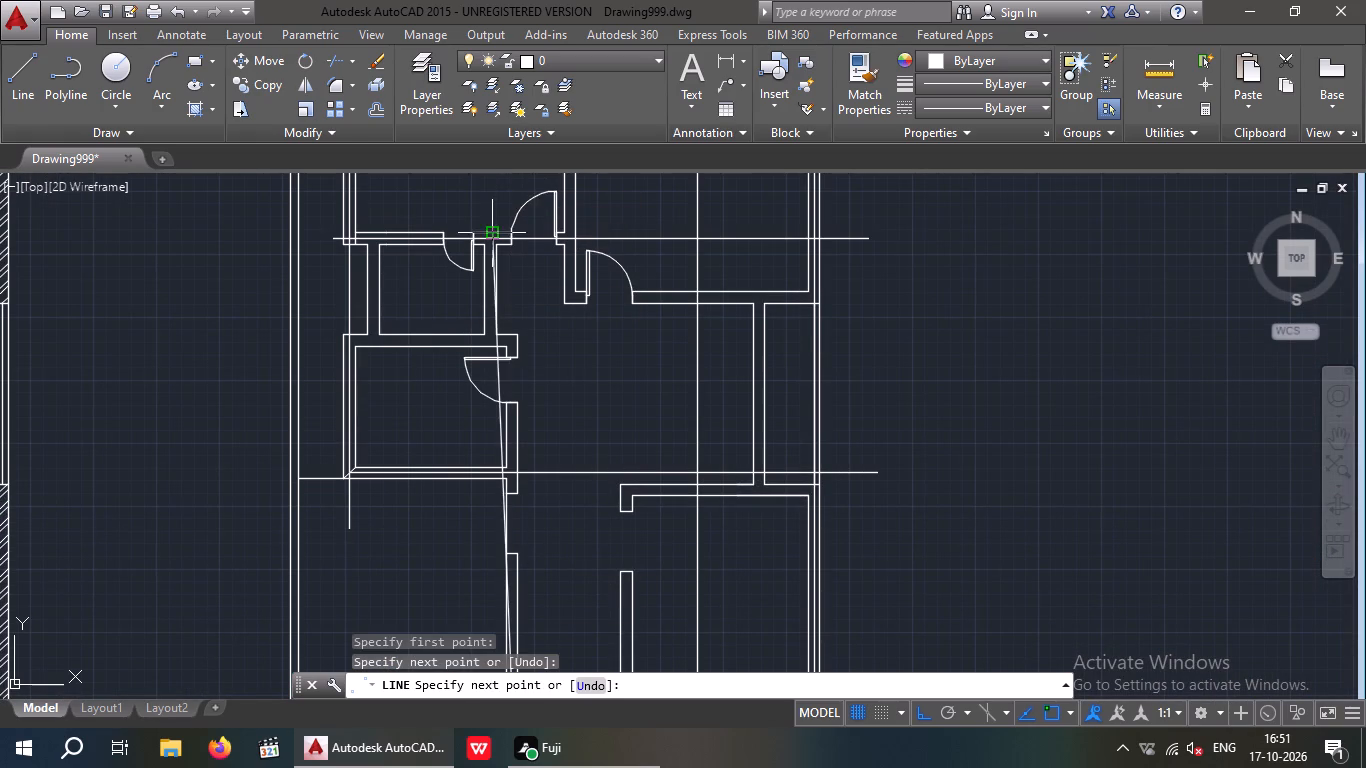
{"action": "key", "text": "ctrl+z"}
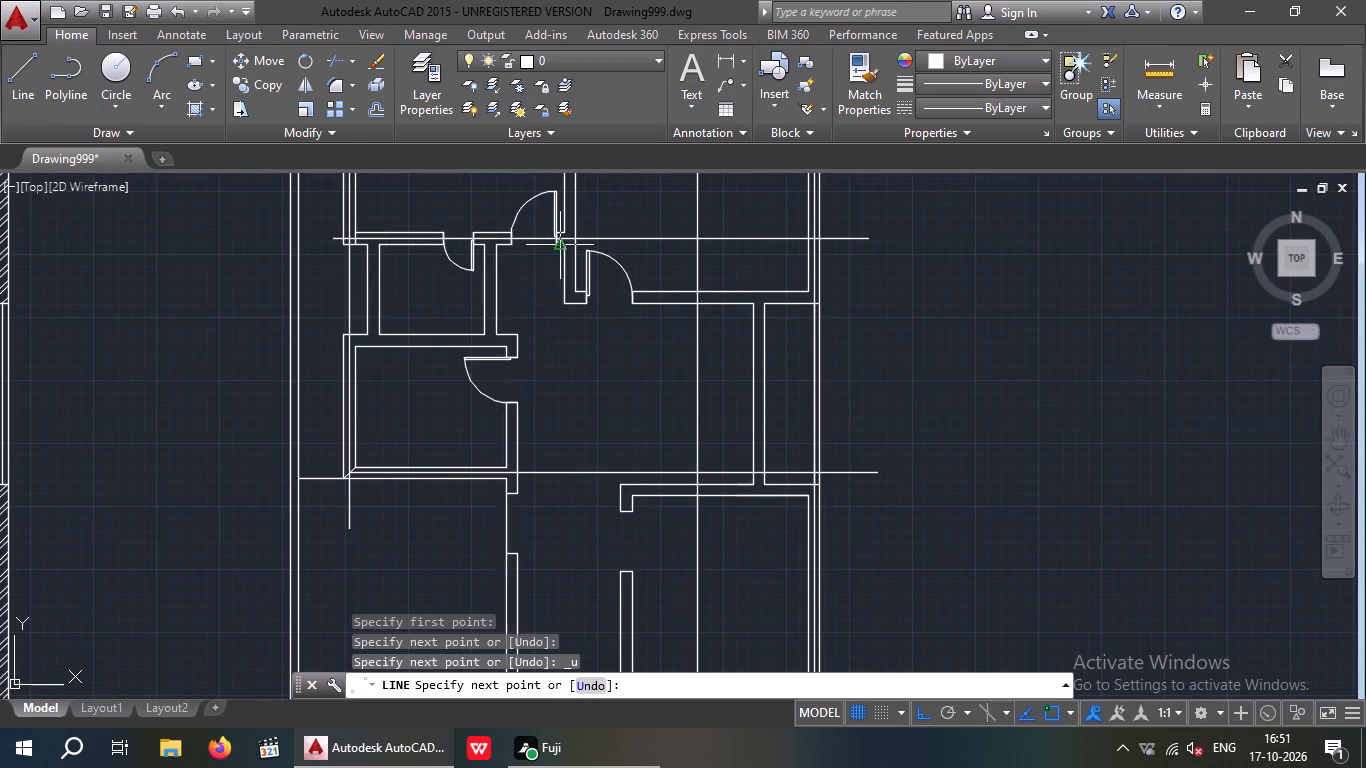
{"action": "left_click", "coordinate": [510, 190]}
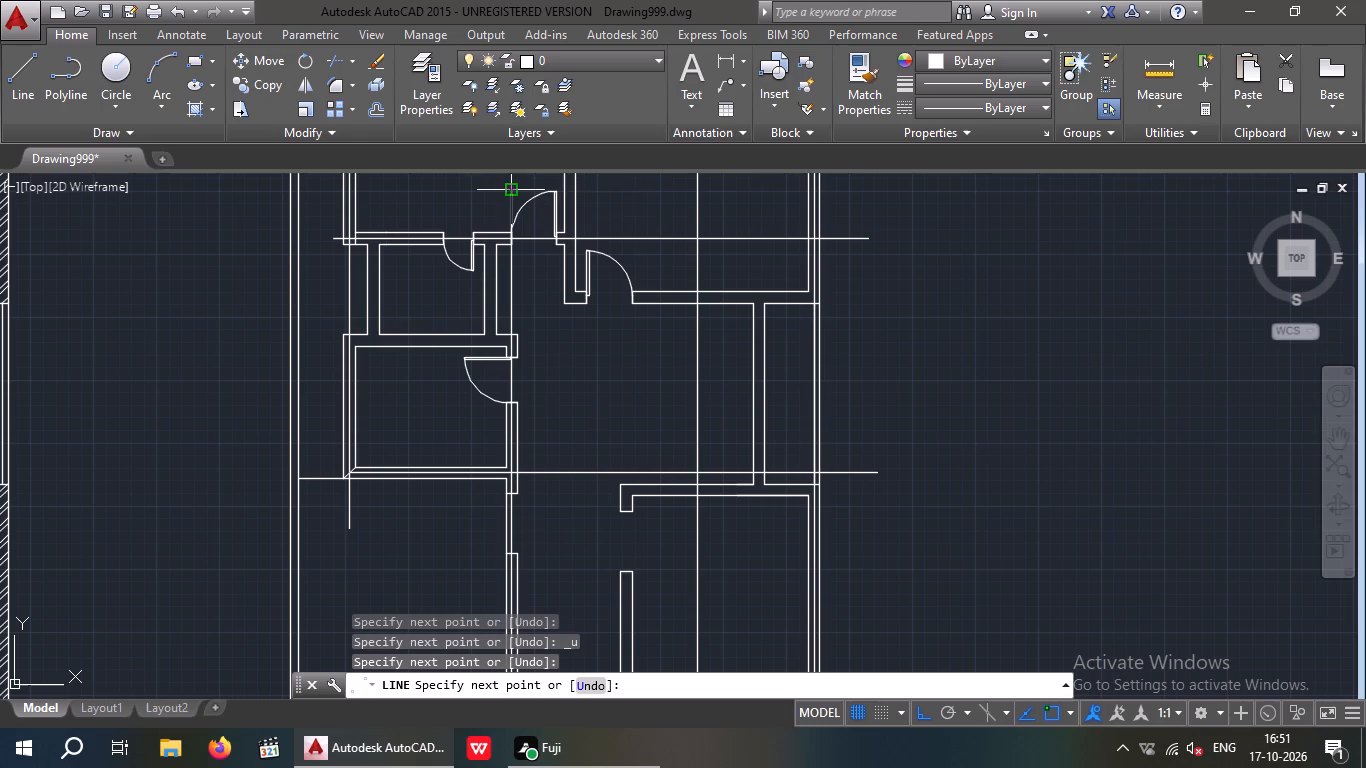
{"action": "key", "text": "Escape"}
Erase the door of the 13'10"x12' bedroom from the copied plan.
{"action": "middle_click_drag", "start_coordinate": [606, 452], "coordinate": [663, 354]}
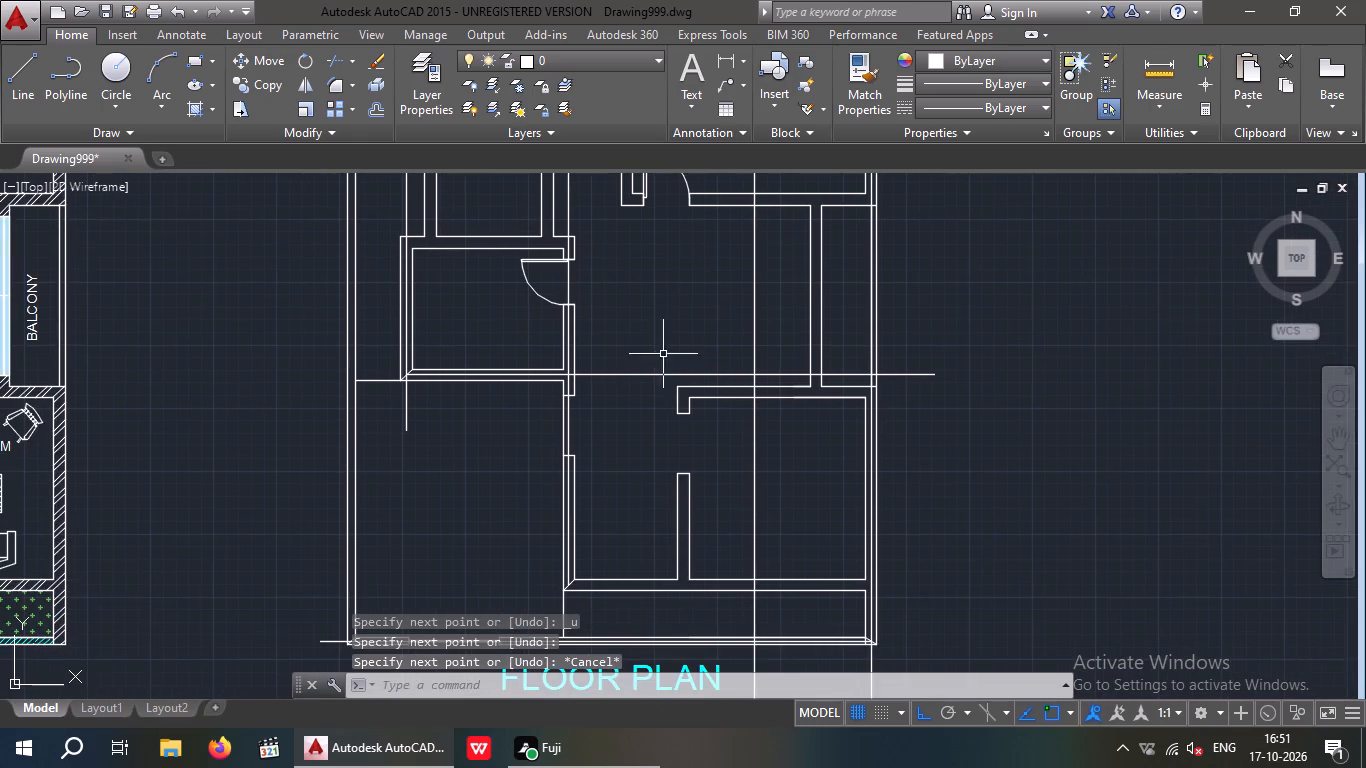
{"action": "middle_click_drag", "start_coordinate": [661, 353], "coordinate": [639, 592]}
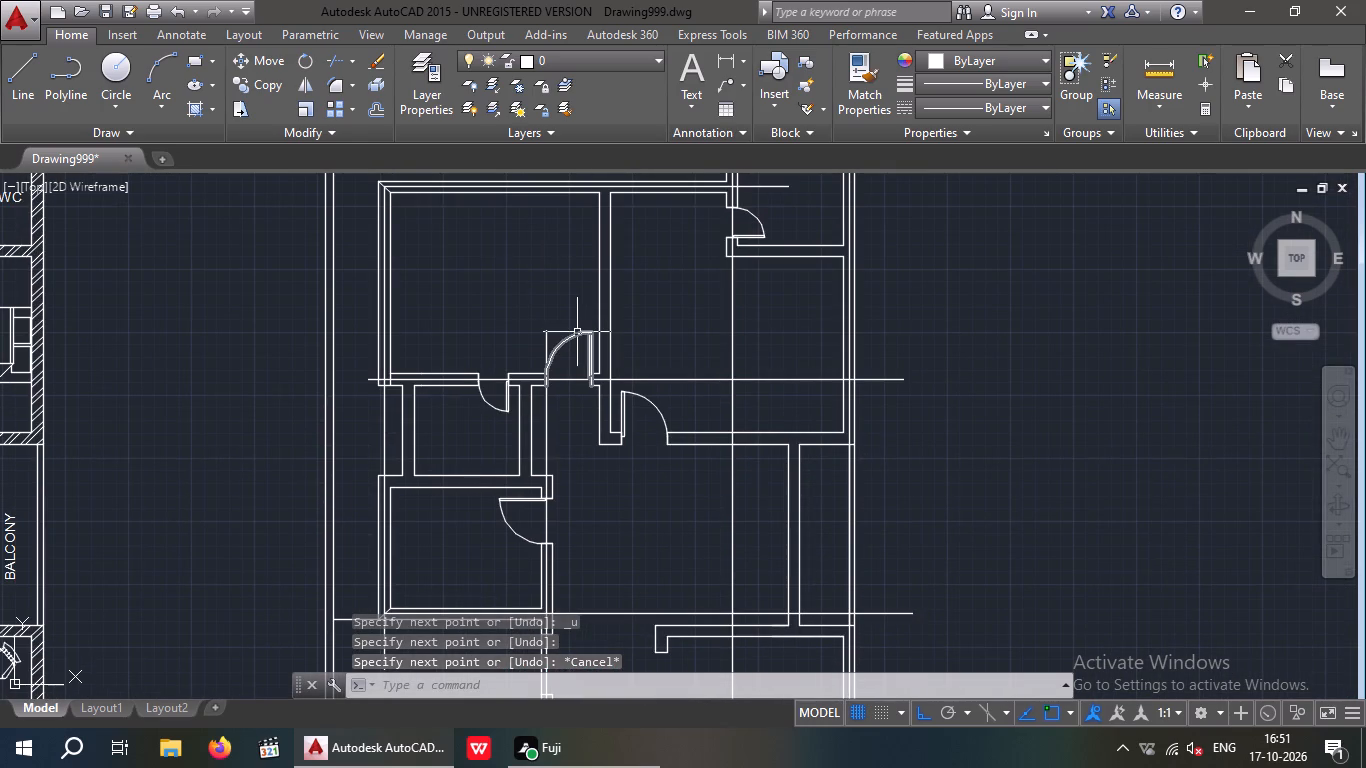
{"action": "left_click", "coordinate": [577, 334]}
{"action": "key", "text": "Delete"}
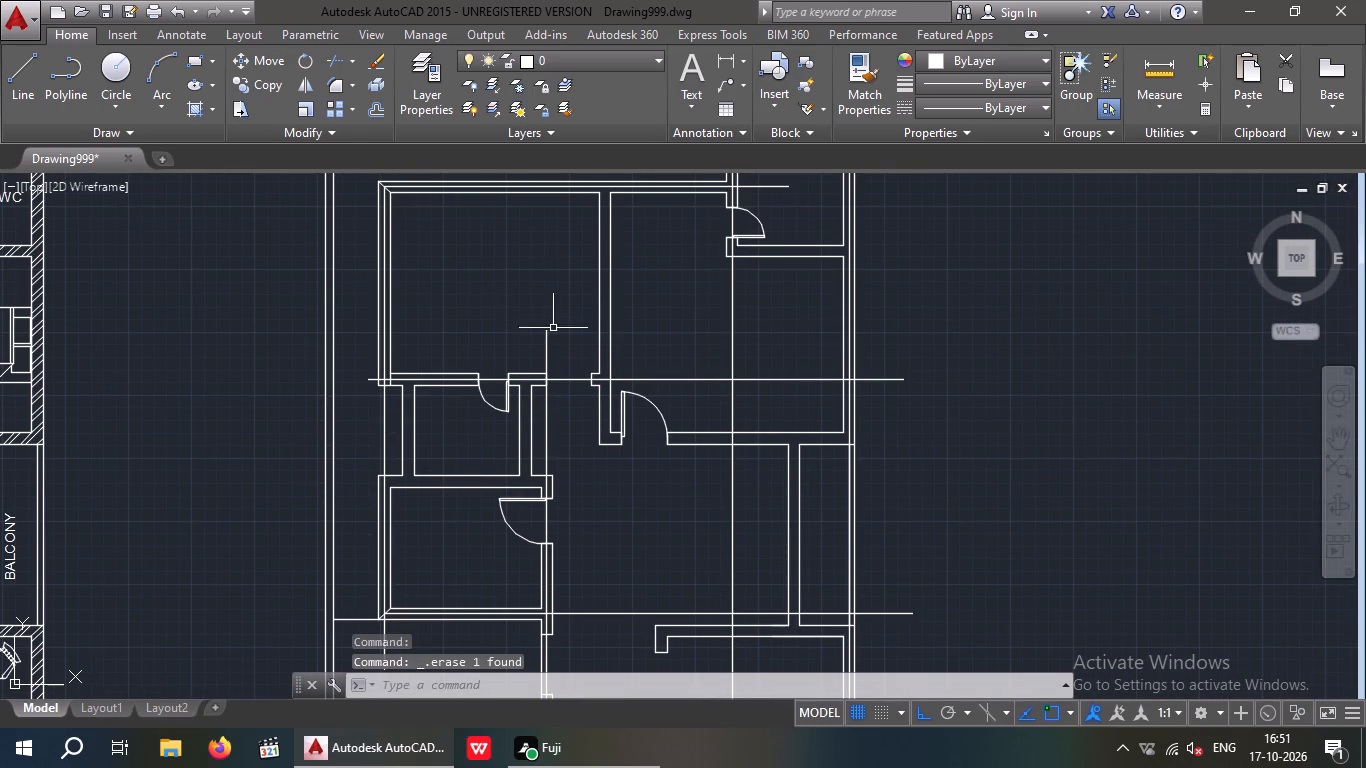
Extend the vertical centre line from the stair corner through the bedroom to the plan's outermost back wall line.
{"action": "key", "text": "e"}
{"action": "key", "text": "x"}
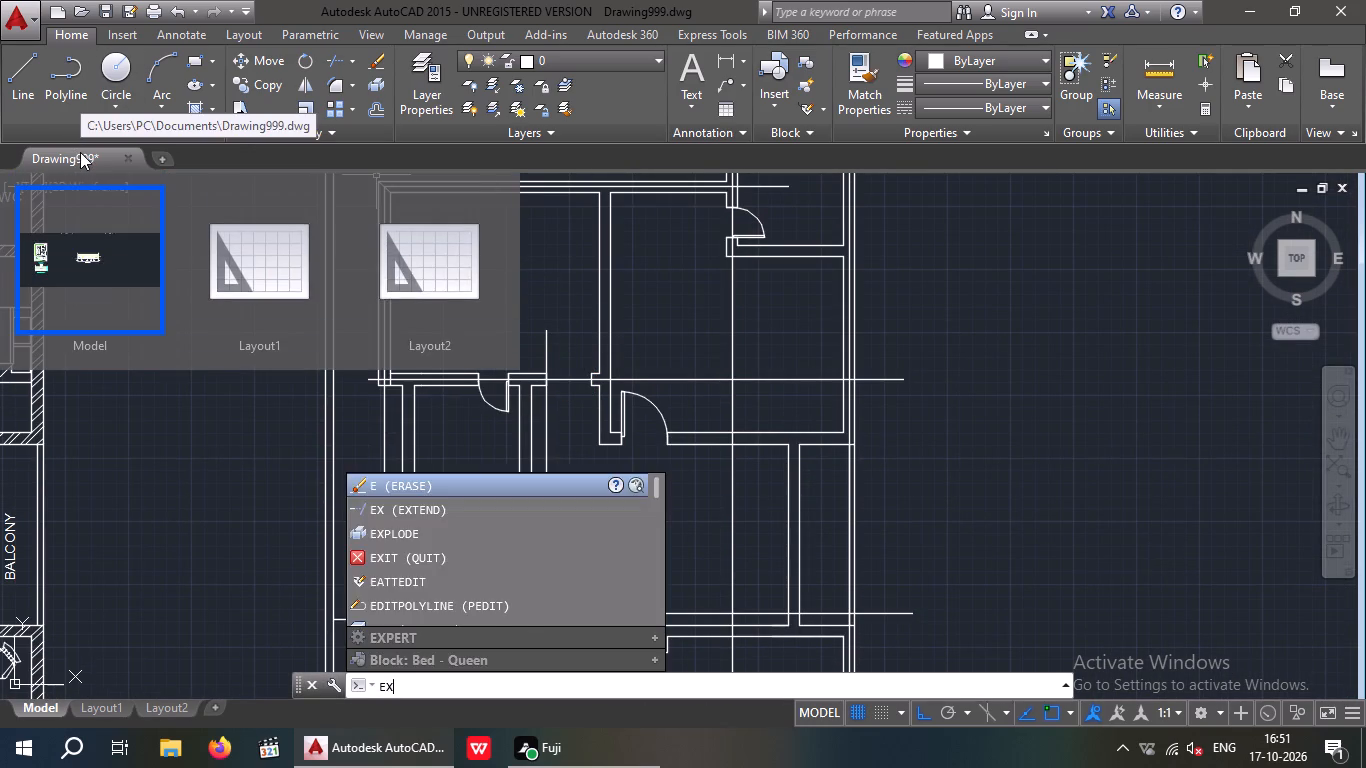
{"action": "key", "text": "space"}
{"action": "key", "text": "space"}
{"action": "left_click", "coordinate": [549, 346]}
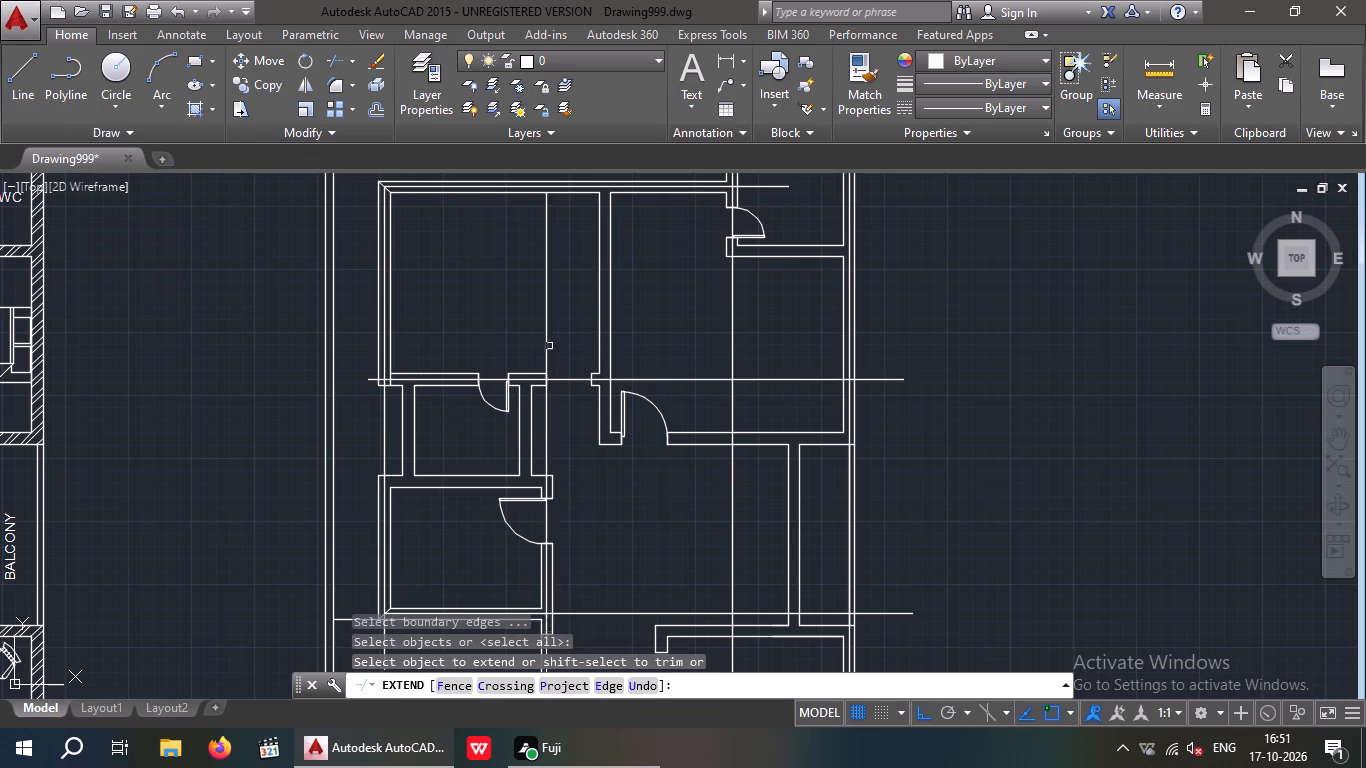
{"action": "left_click", "coordinate": [549, 239]}
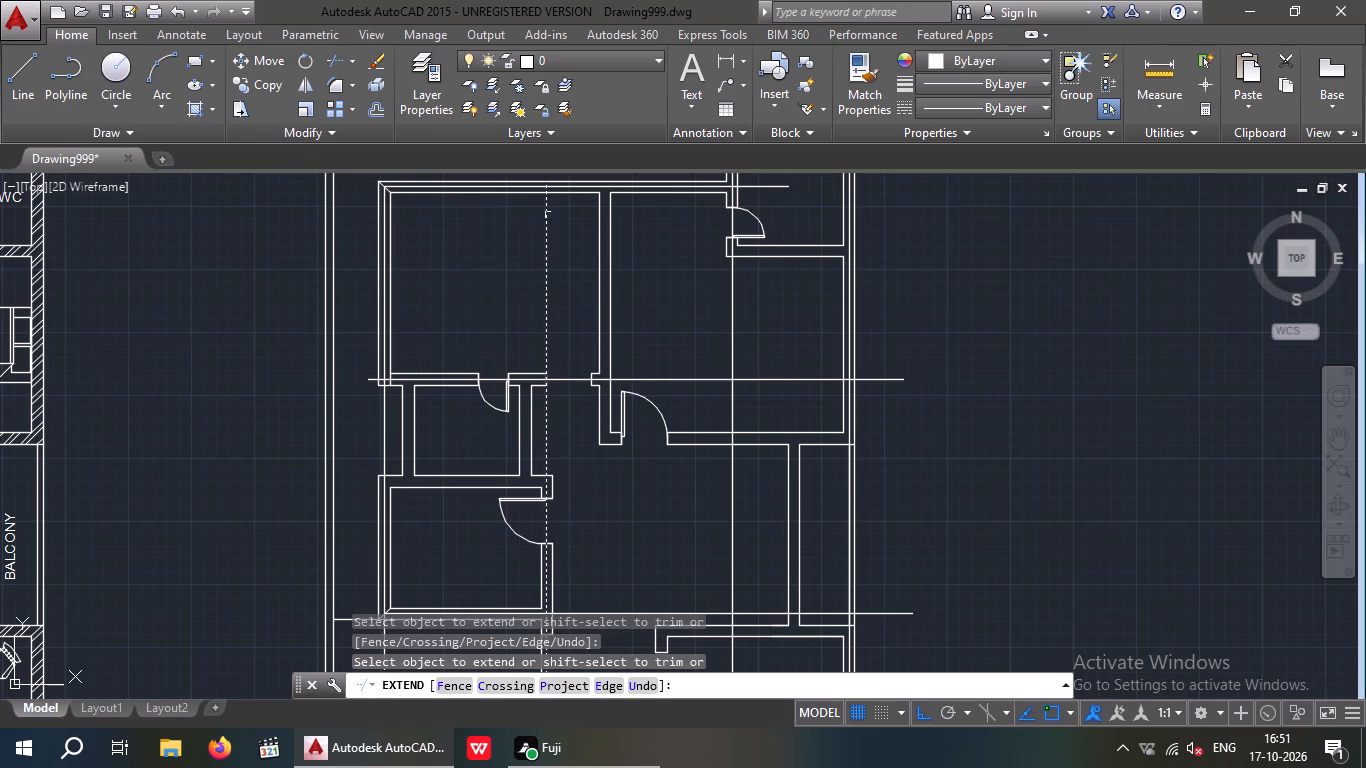
{"action": "left_click", "coordinate": [548, 215]}
{"action": "middle_click_drag", "start_coordinate": [554, 256], "coordinate": [535, 405]}
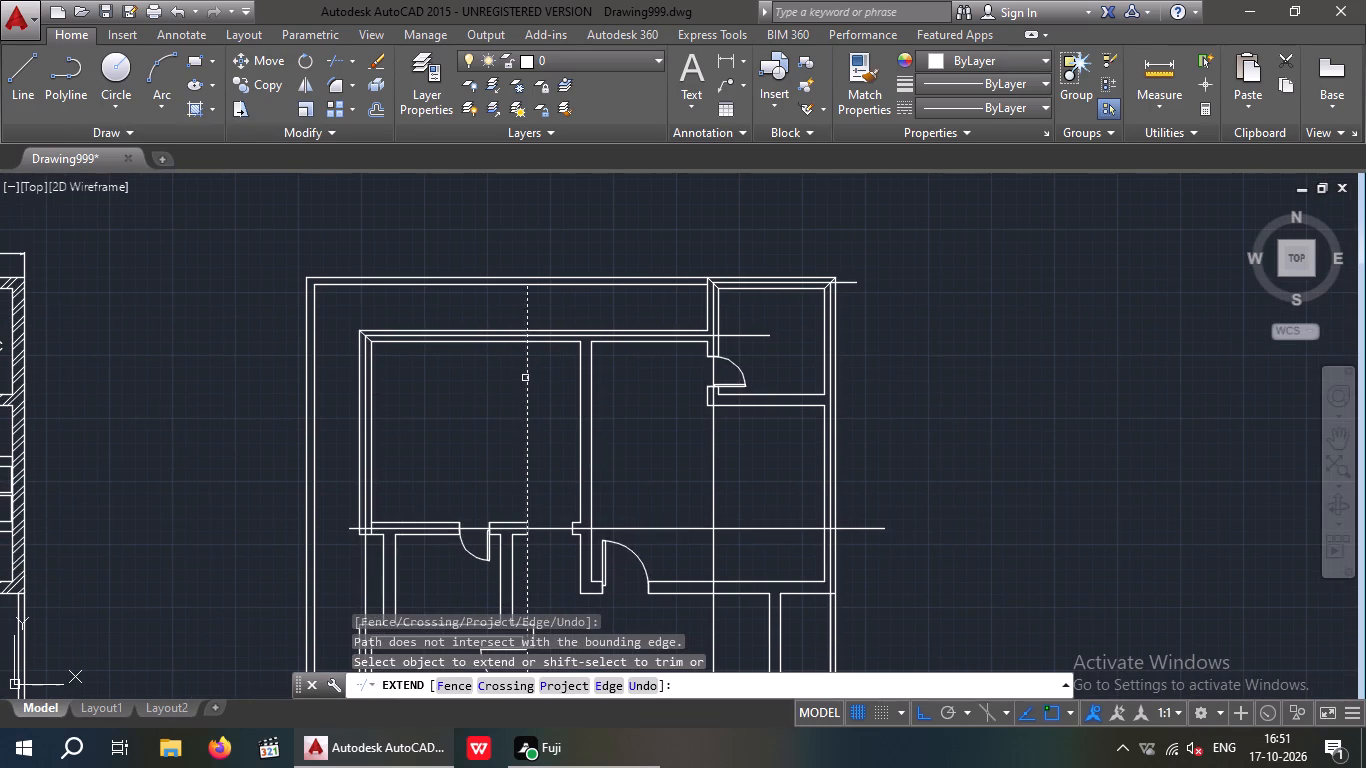
{"action": "left_click", "coordinate": [525, 378]}
{"action": "left_click", "coordinate": [527, 299]}
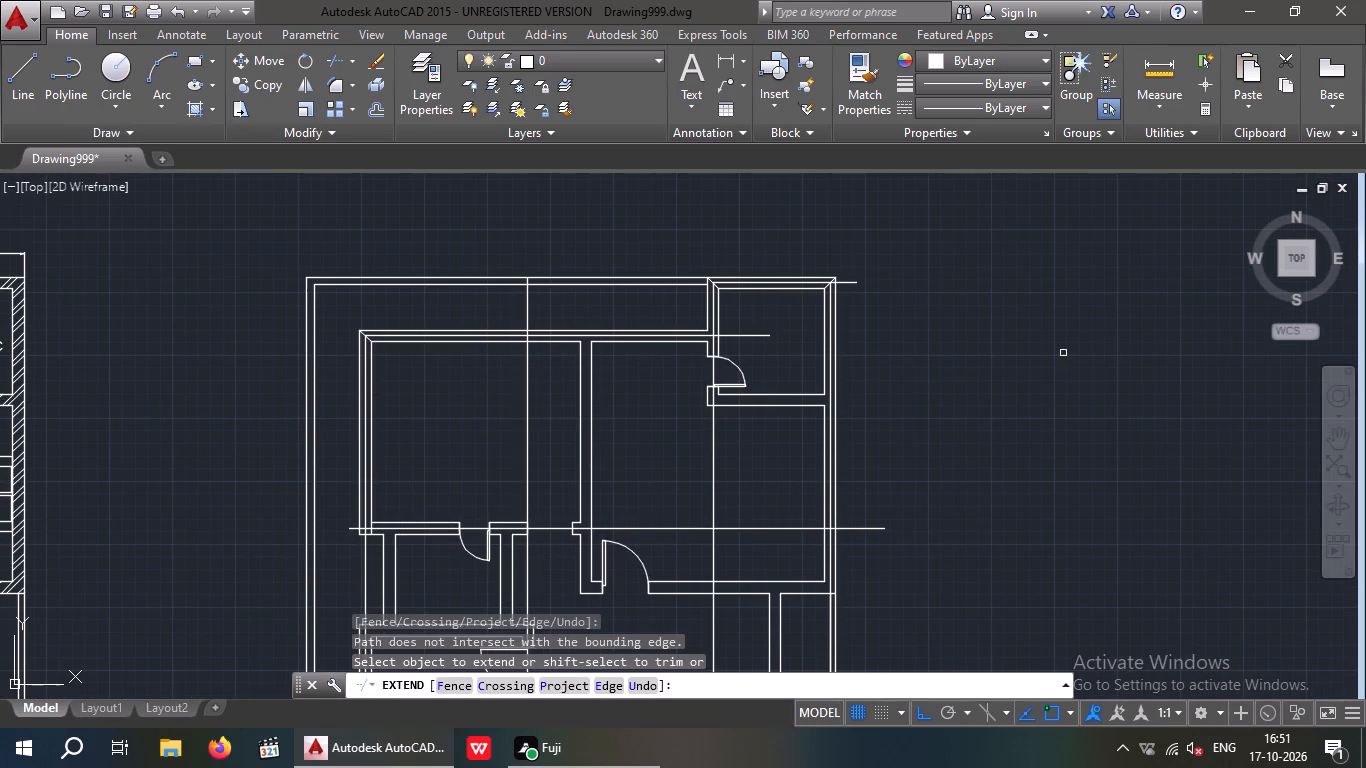
{"action": "key", "text": "Escape"}
Draw a horizontal centre line about 24'-5" long from the stair corner diagonal's midpoint along the drawing room's front wall, ending past the outer side wall.
{"action": "middle_click_drag", "start_coordinate": [816, 465], "coordinate": [816, 329]}
{"action": "scroll", "coordinate": [778, 245], "scroll_direction": "up", "scroll_amount": 1}
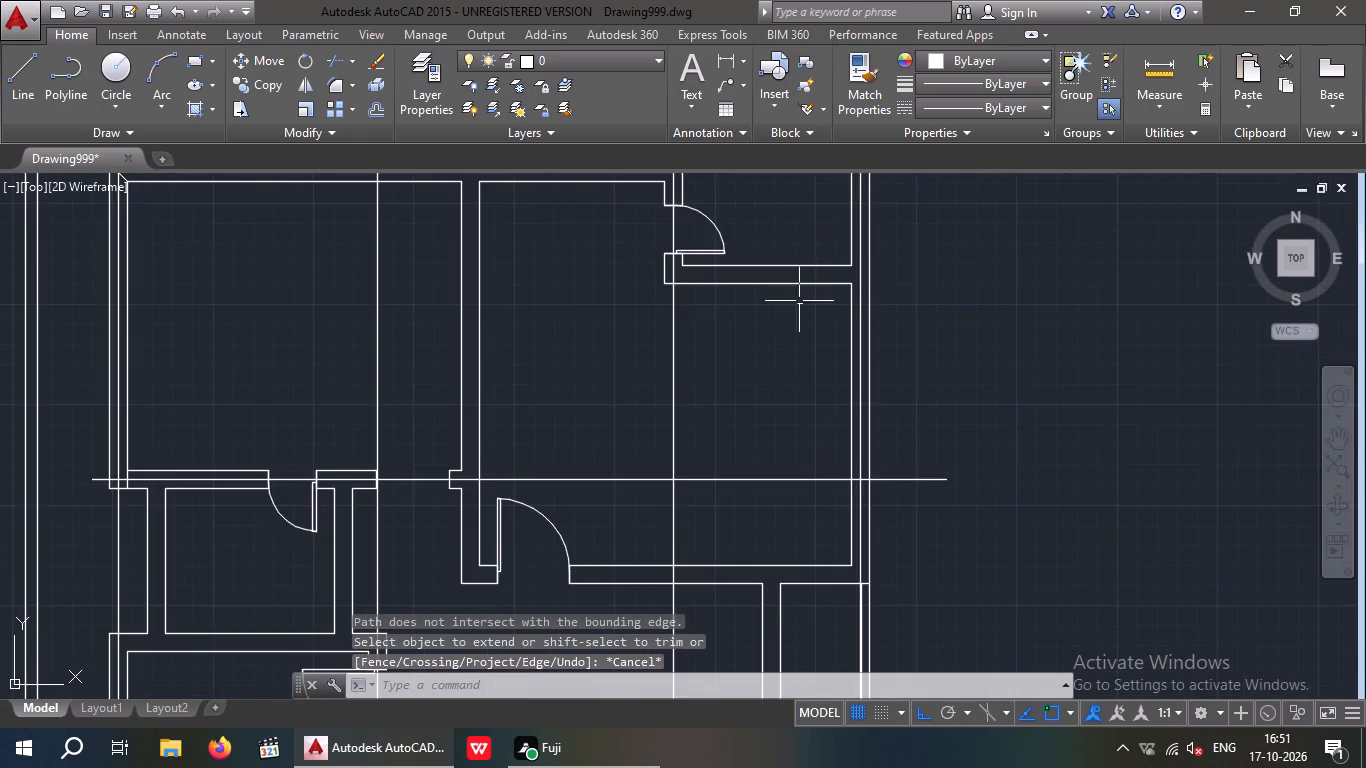
{"action": "scroll", "coordinate": [811, 325], "scroll_direction": "down", "scroll_amount": 2}
{"action": "middle_click_drag", "start_coordinate": [851, 456], "coordinate": [885, 356]}
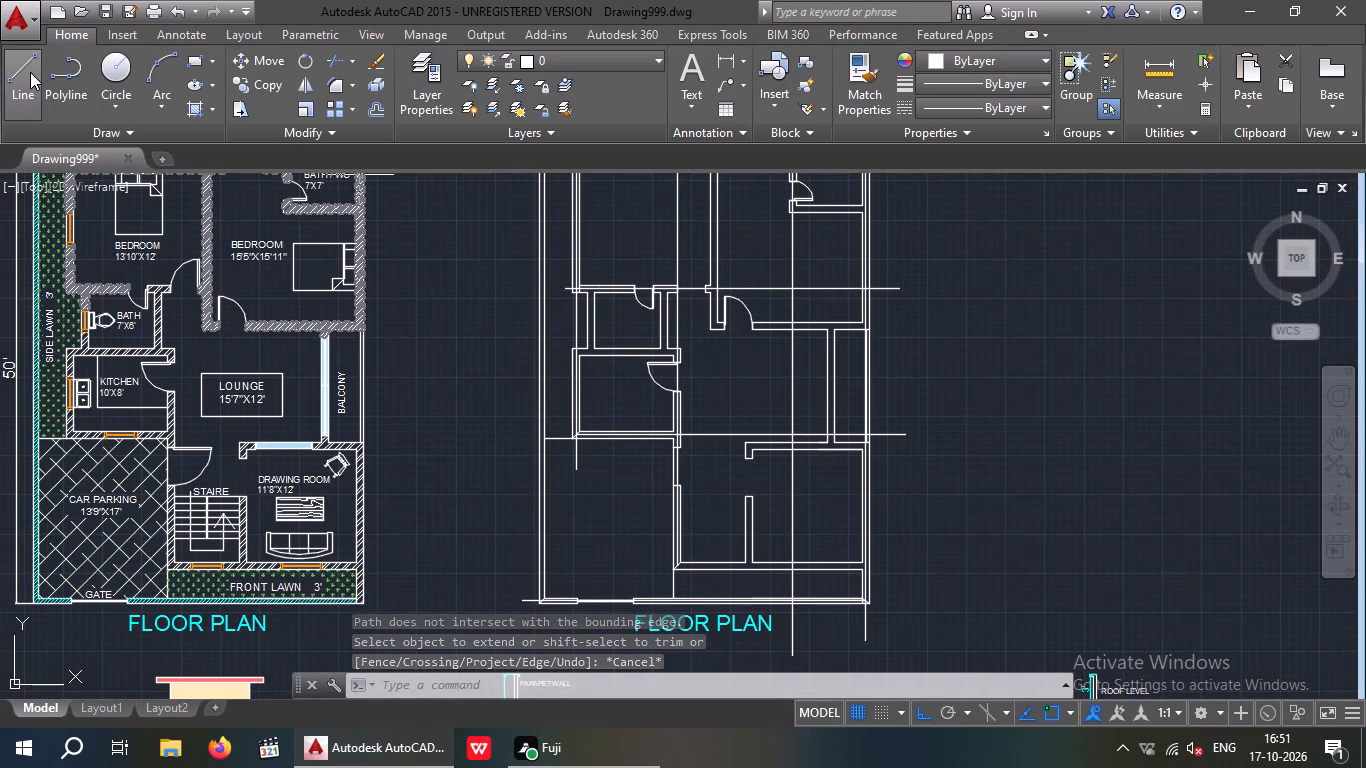
{"action": "left_click", "coordinate": [30, 72]}
{"action": "scroll", "coordinate": [722, 551], "scroll_direction": "up", "scroll_amount": 2}
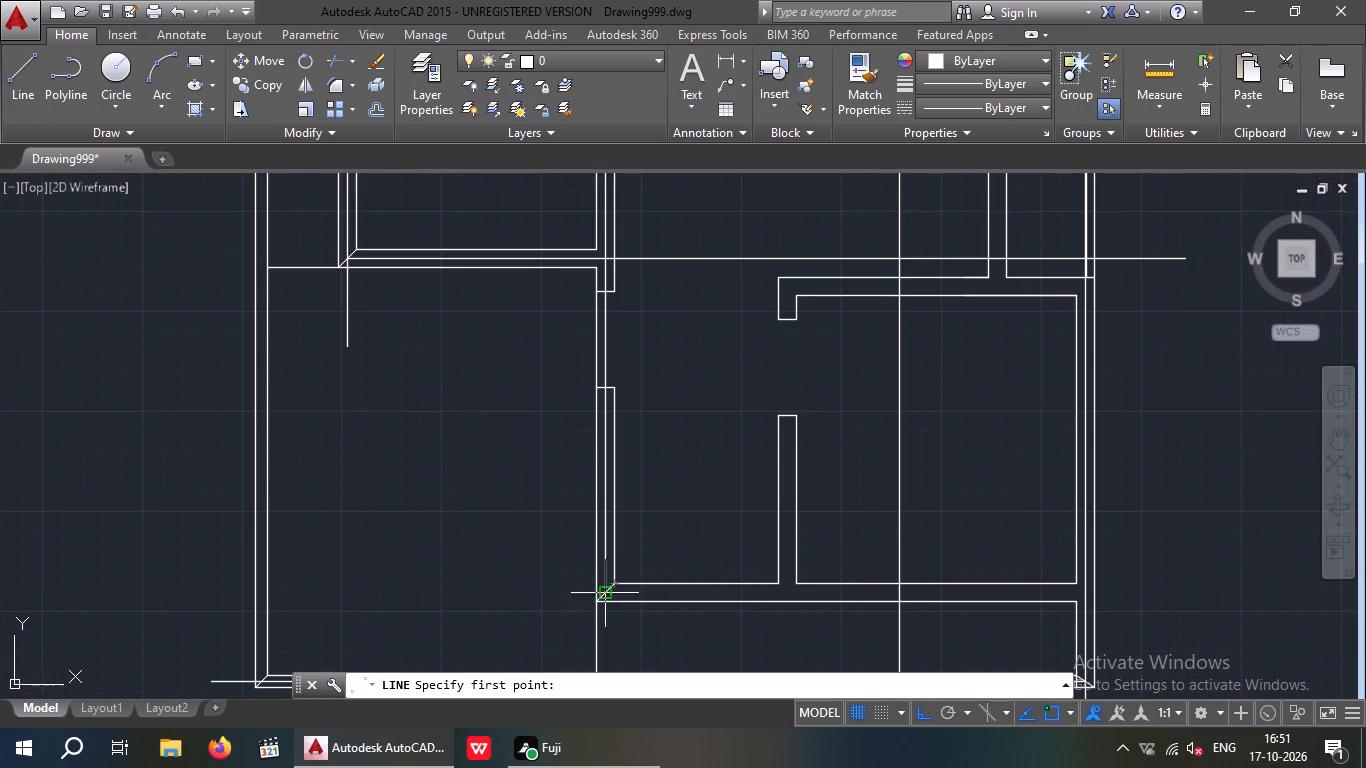
{"action": "left_click", "coordinate": [608, 595]}
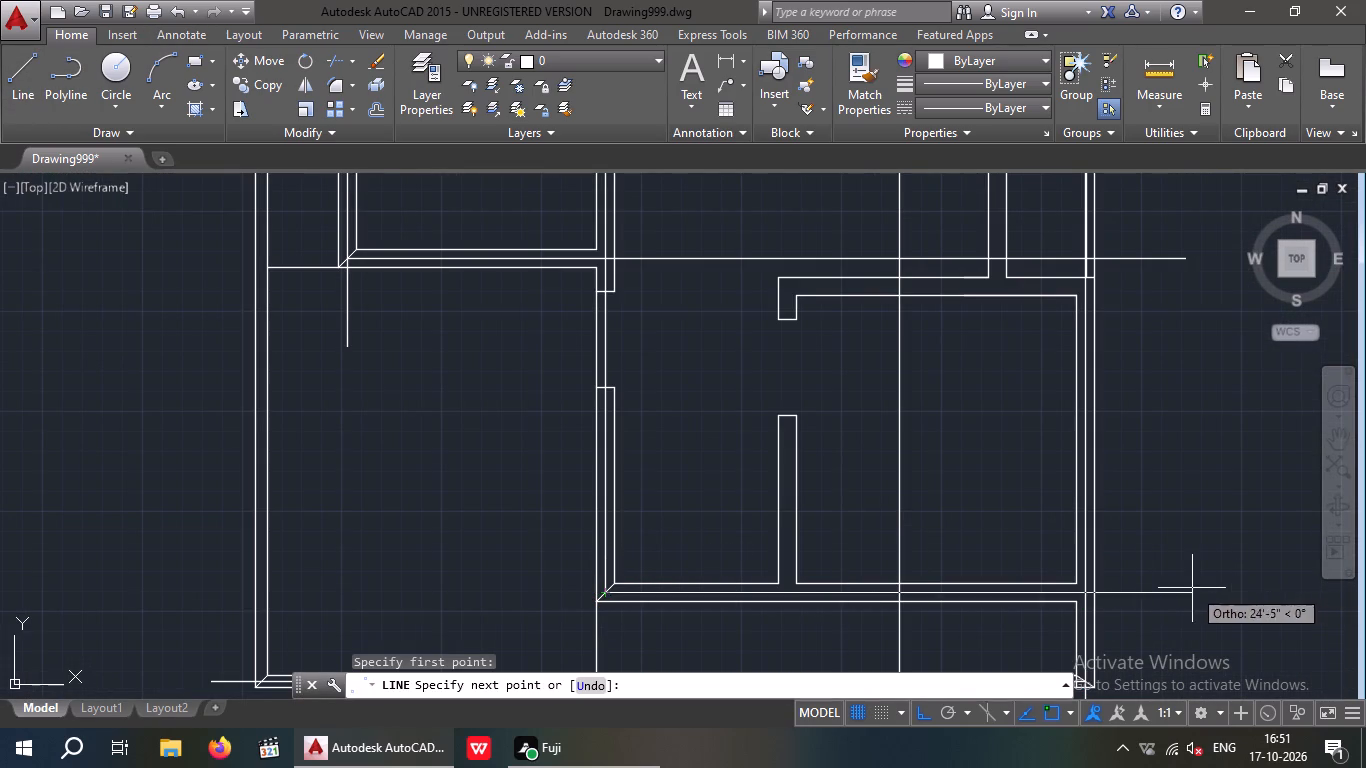
{"action": "left_click", "coordinate": [1191, 588]}
{"action": "key", "text": "Escape"}
Draw a short vertical line across the wall between the bath and kitchen, starting at the bath's outer wall corner.
{"action": "scroll", "coordinate": [794, 454], "scroll_direction": "down", "scroll_amount": 2}
{"action": "middle_click_drag", "start_coordinate": [820, 442], "coordinate": [820, 443]}
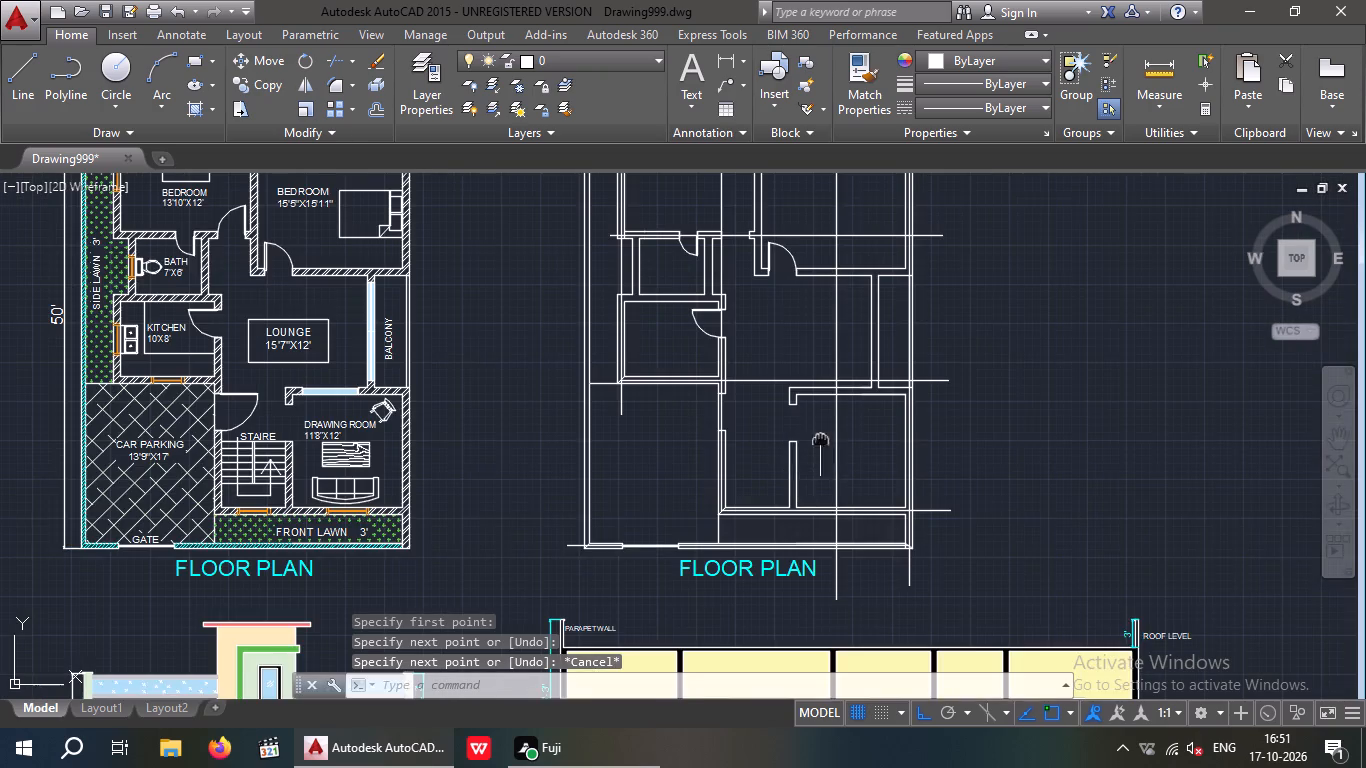
{"action": "middle_click_drag", "start_coordinate": [820, 443], "coordinate": [667, 499]}
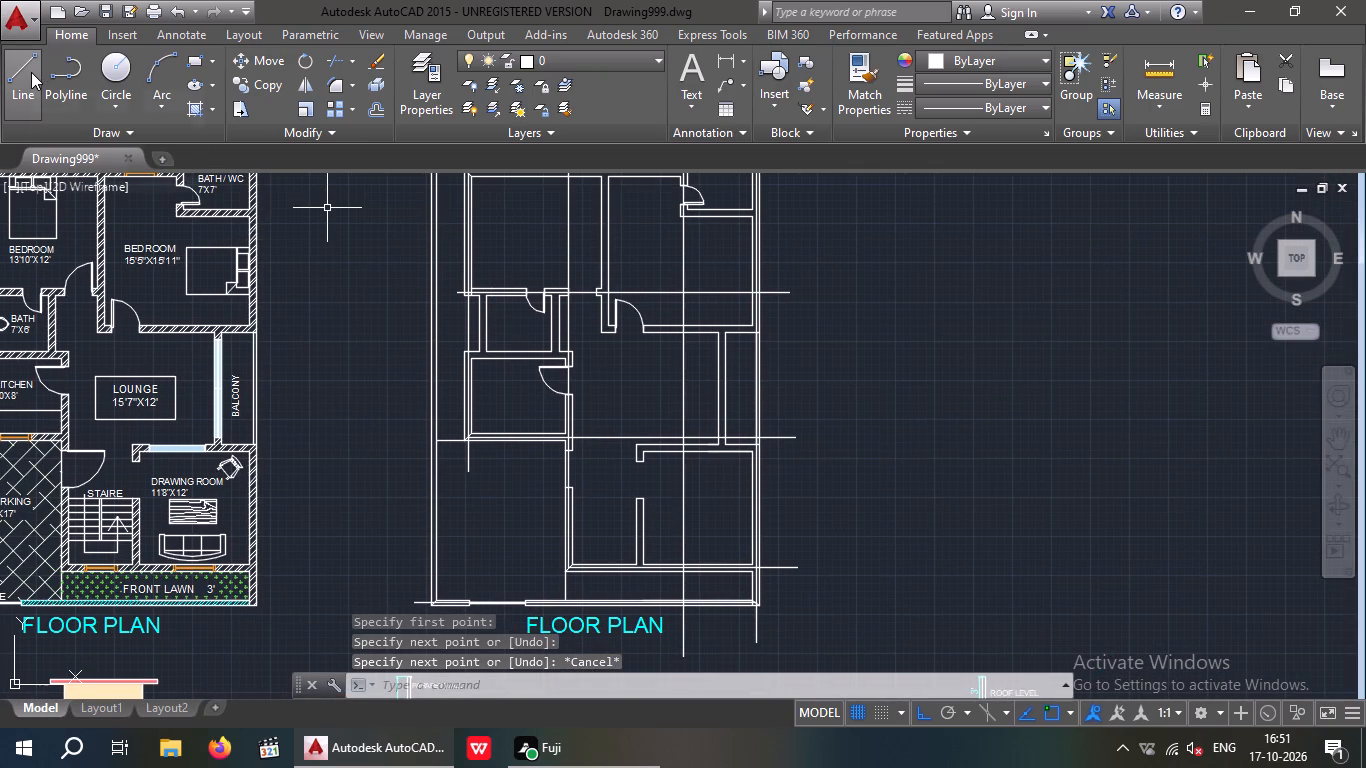
{"action": "left_click", "coordinate": [31, 72]}
{"action": "scroll", "coordinate": [594, 426], "scroll_direction": "up", "scroll_amount": 2}
{"action": "middle_click_drag", "start_coordinate": [402, 288], "coordinate": [570, 446]}
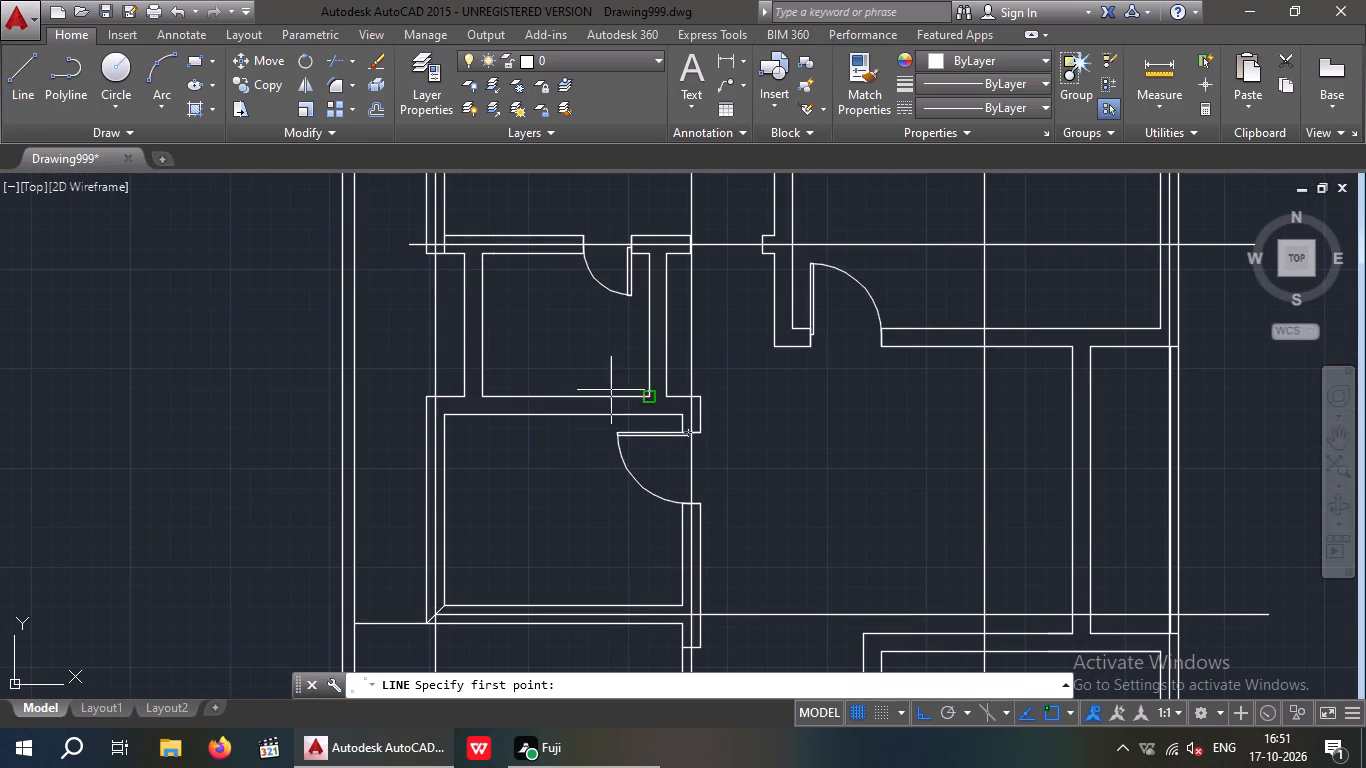
{"action": "left_click", "coordinate": [463, 396]}
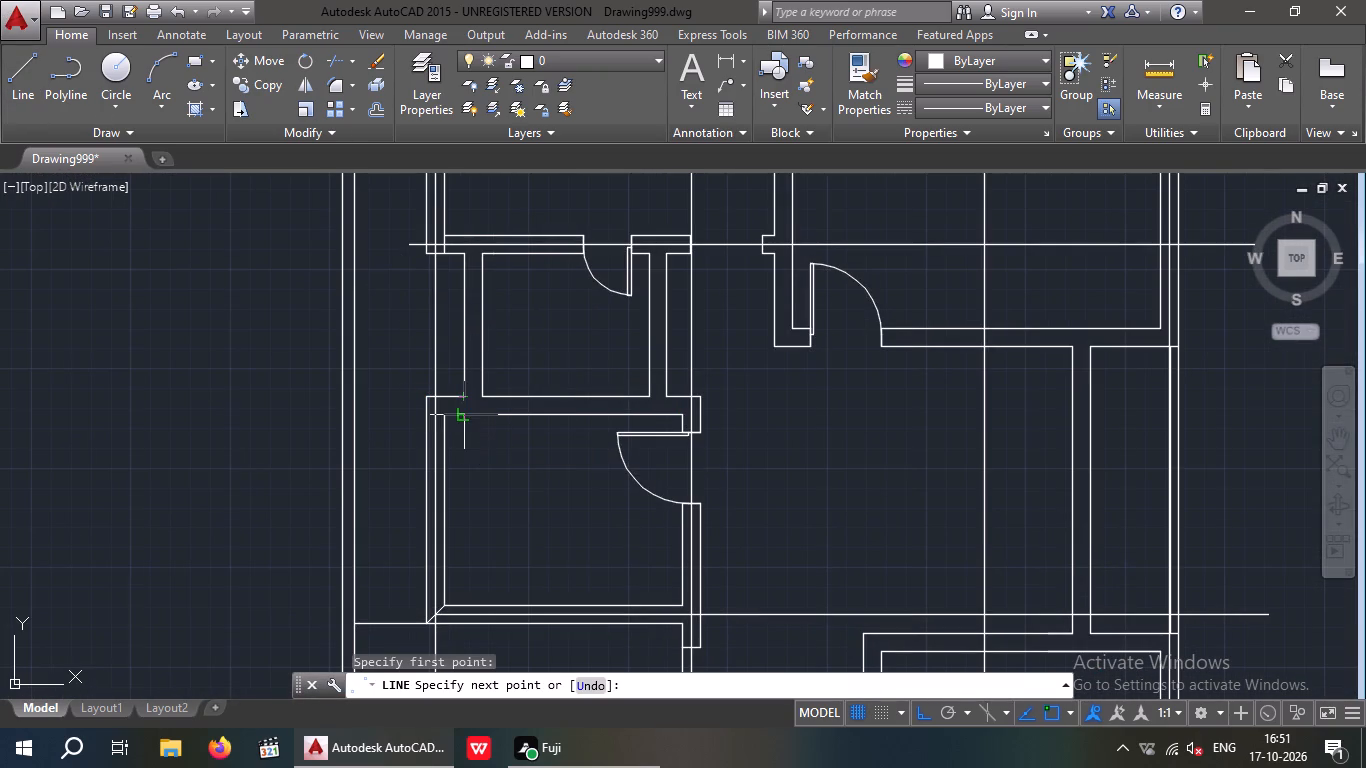
{"action": "left_click", "coordinate": [467, 414]}
{"action": "key", "text": "Escape"}
Draw a horizontal centre line about 43'-7" long from the short line's midpoint along the bath-kitchen wall, past the balcony-side outer wall.
{"action": "left_click", "coordinate": [33, 77]}
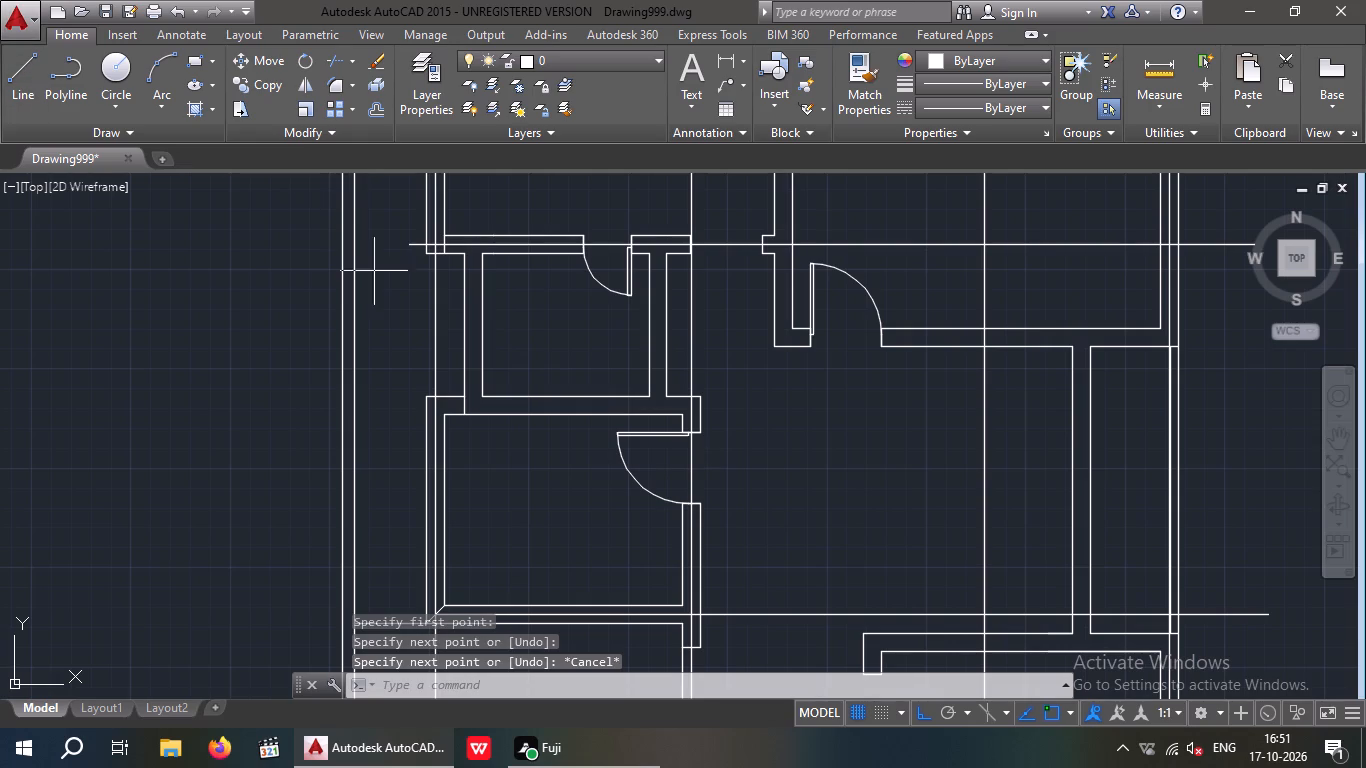
{"action": "scroll", "coordinate": [481, 397], "scroll_direction": "up", "scroll_amount": 2}
{"action": "left_click_drag", "start_coordinate": [433, 414], "coordinate": [446, 414]}
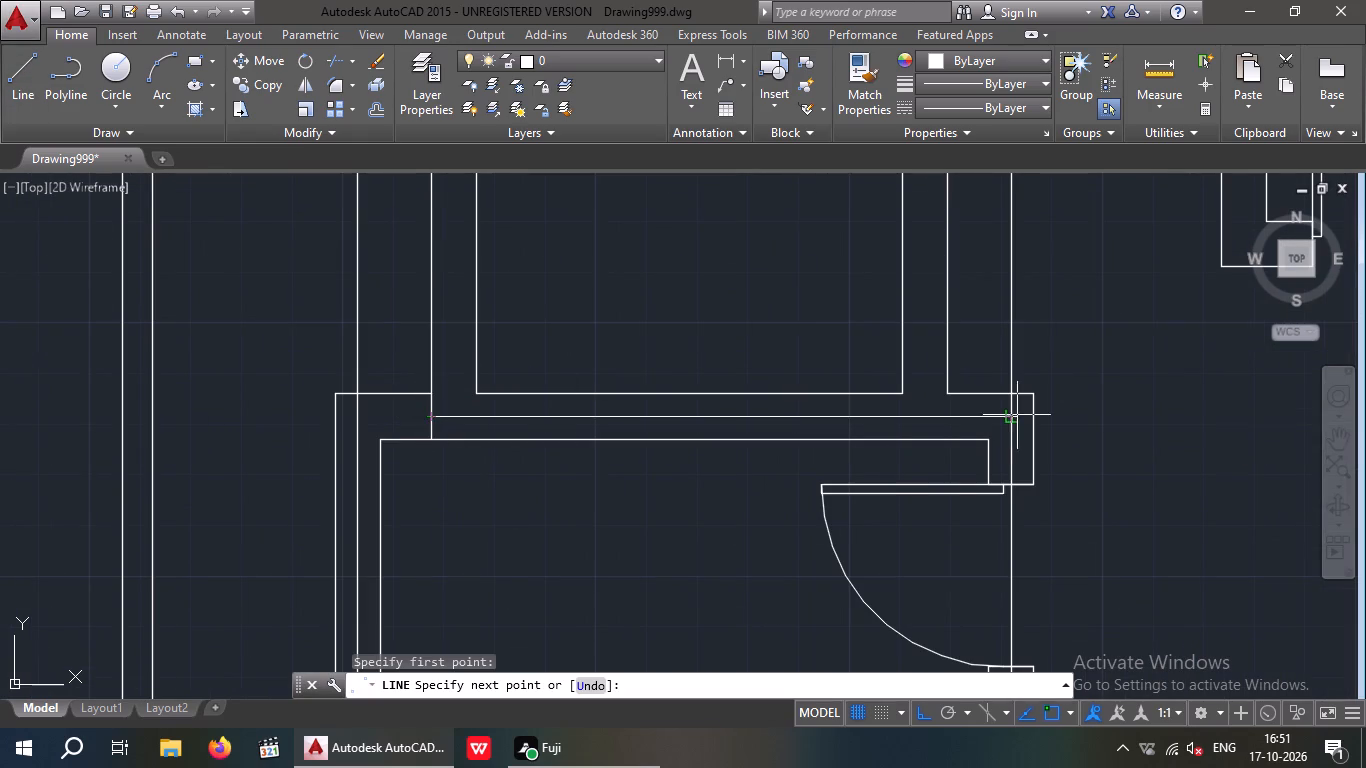
{"action": "middle_click_drag", "start_coordinate": [1264, 427], "coordinate": [482, 399]}
{"action": "scroll", "coordinate": [1205, 433], "scroll_direction": "down", "scroll_amount": 4}
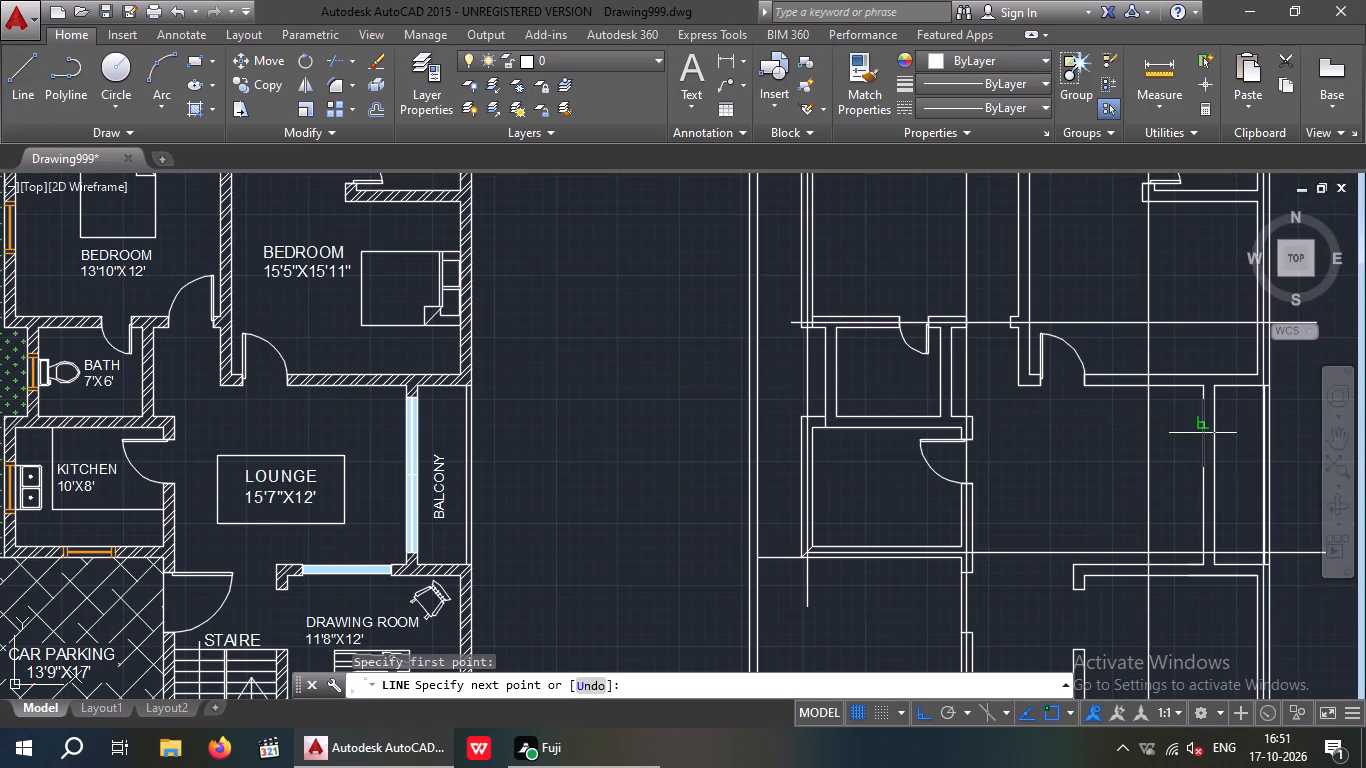
{"action": "middle_click_drag", "start_coordinate": [1297, 422], "coordinate": [742, 424]}
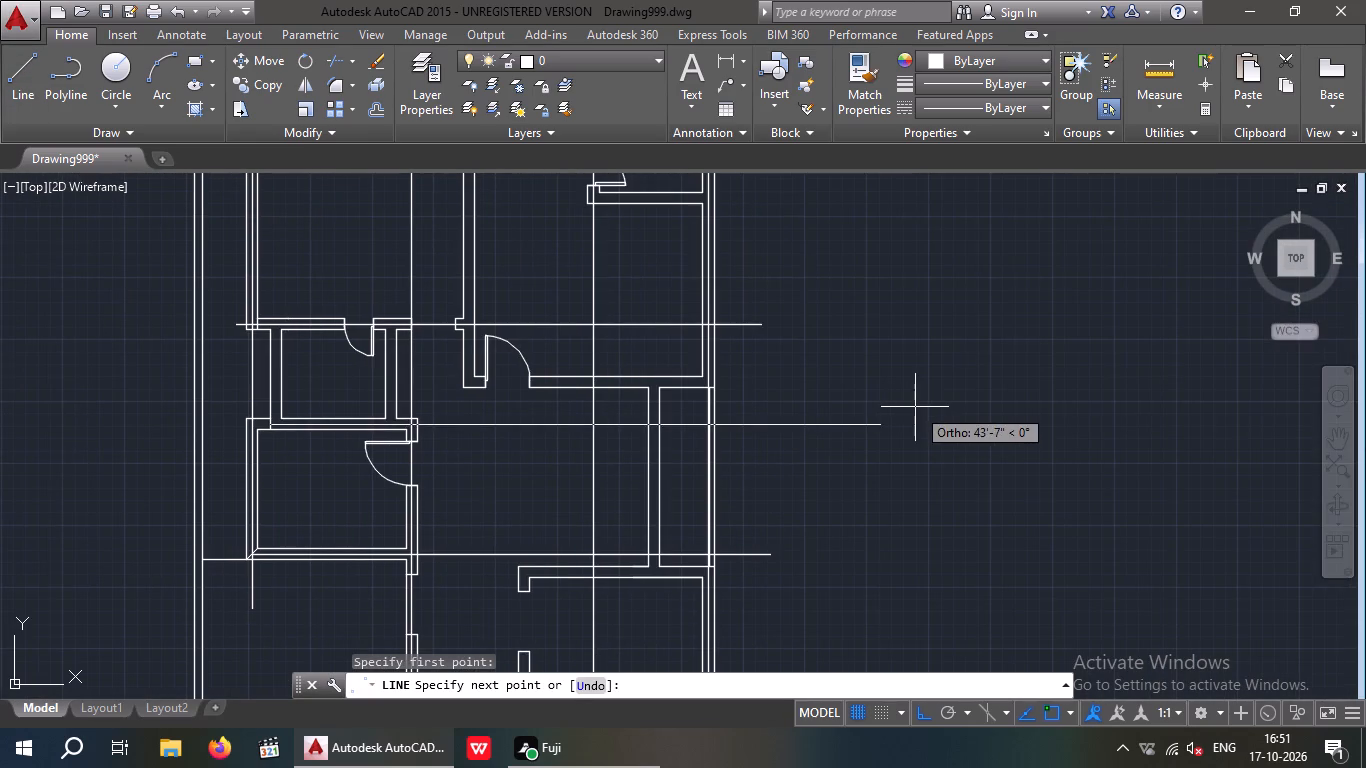
{"action": "left_click", "coordinate": [915, 407]}
{"action": "key", "text": "Escape"}
Extend the bath-kitchen centre line across the side lawn to the inner face of the outermost side wall.
{"action": "key", "text": "e"}
{"action": "key", "text": "x"}
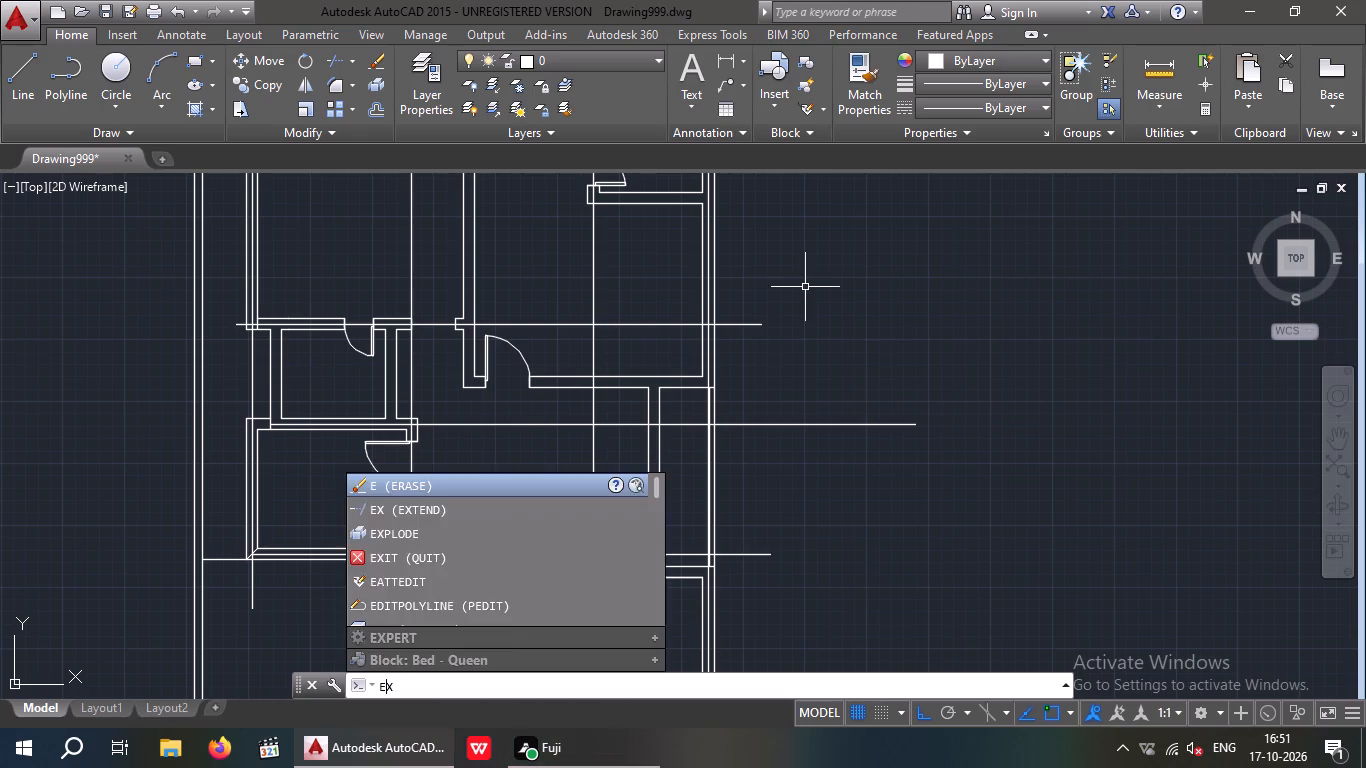
{"action": "key", "text": "space"}
{"action": "key", "text": "space"}
{"action": "scroll", "coordinate": [236, 444], "scroll_direction": "up", "scroll_amount": 2}
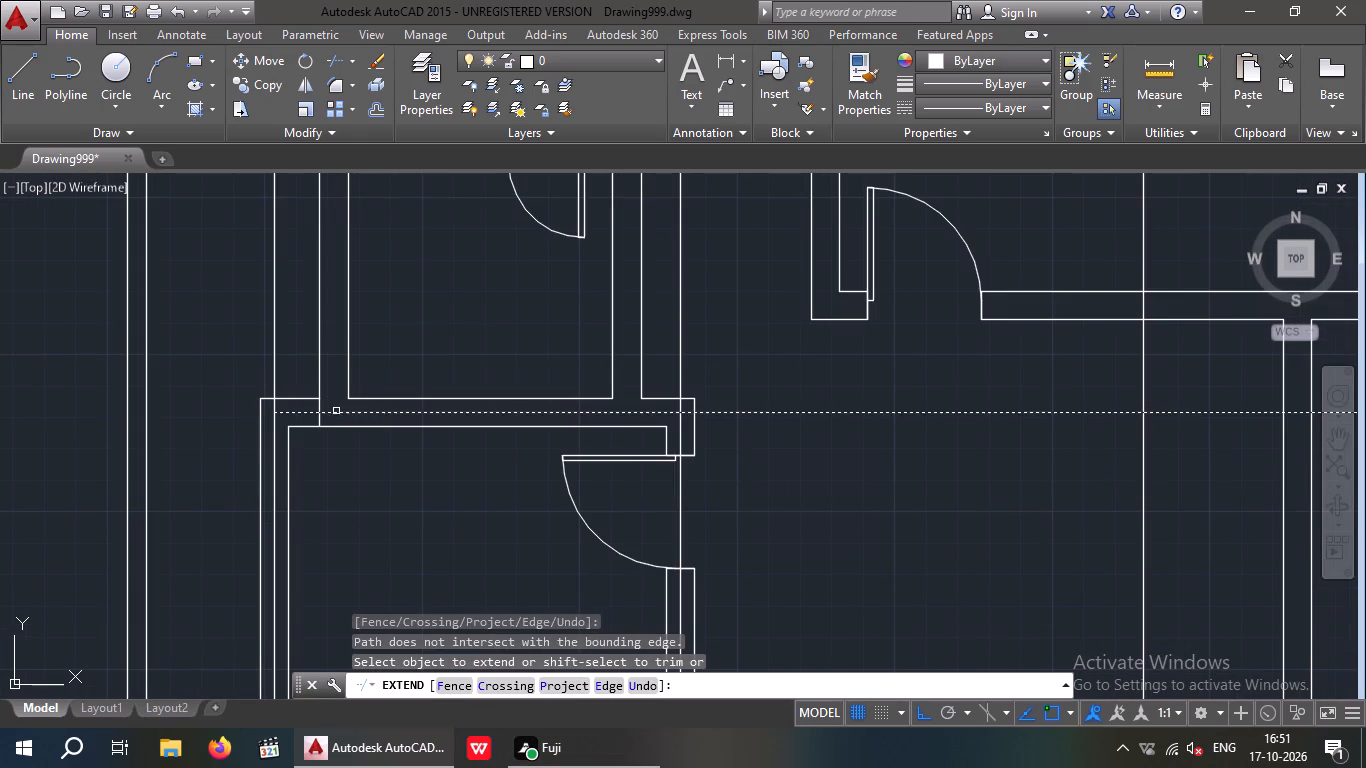
{"action": "left_click", "coordinate": [337, 411]}
{"action": "left_click", "coordinate": [294, 414]}
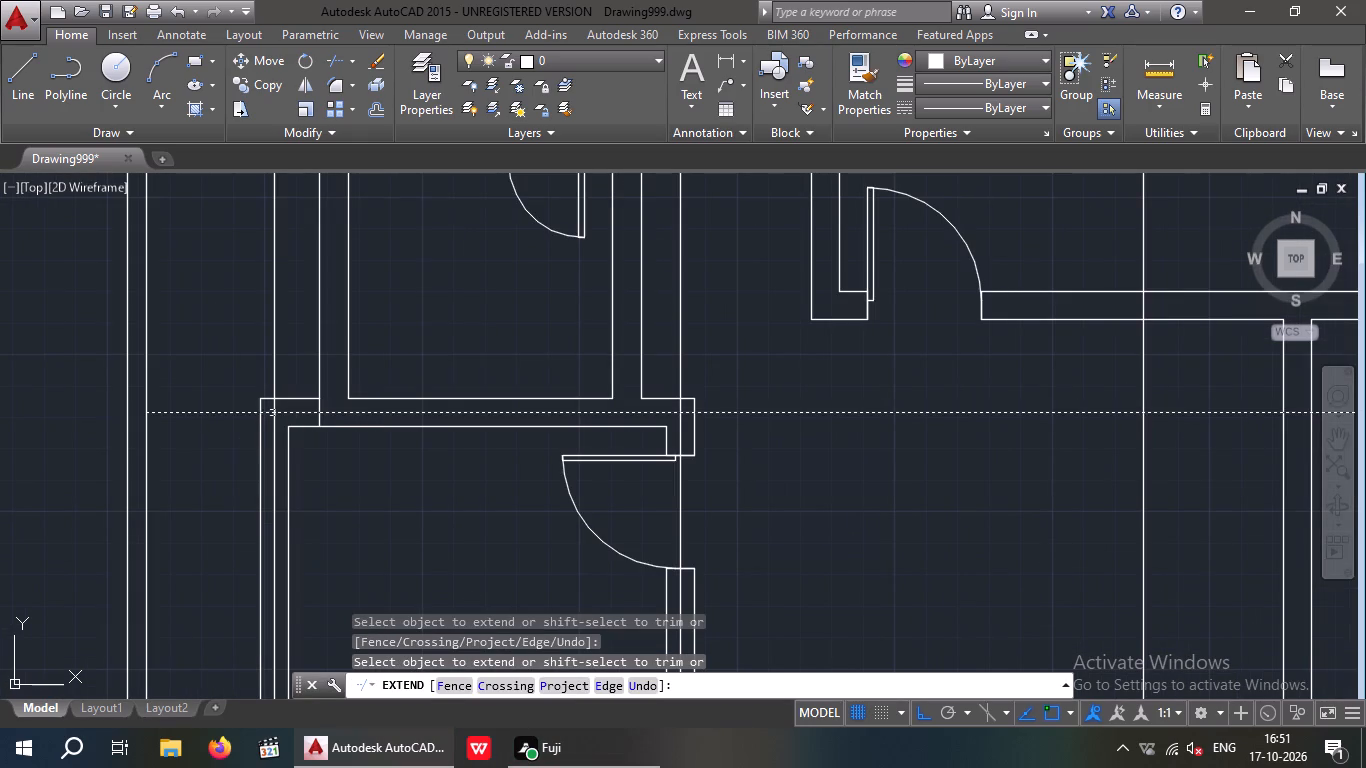
{"action": "left_click", "coordinate": [274, 414]}
{"action": "scroll", "coordinate": [438, 373], "scroll_direction": "down", "scroll_amount": 2}
{"action": "key", "text": "Escape"}
Draw a short diagonal across the wall corner beside the door of the 15'5"x15'11" bedroom, joining its inner and outer corners.
{"action": "middle_click_drag", "start_coordinate": [441, 449], "coordinate": [524, 450]}
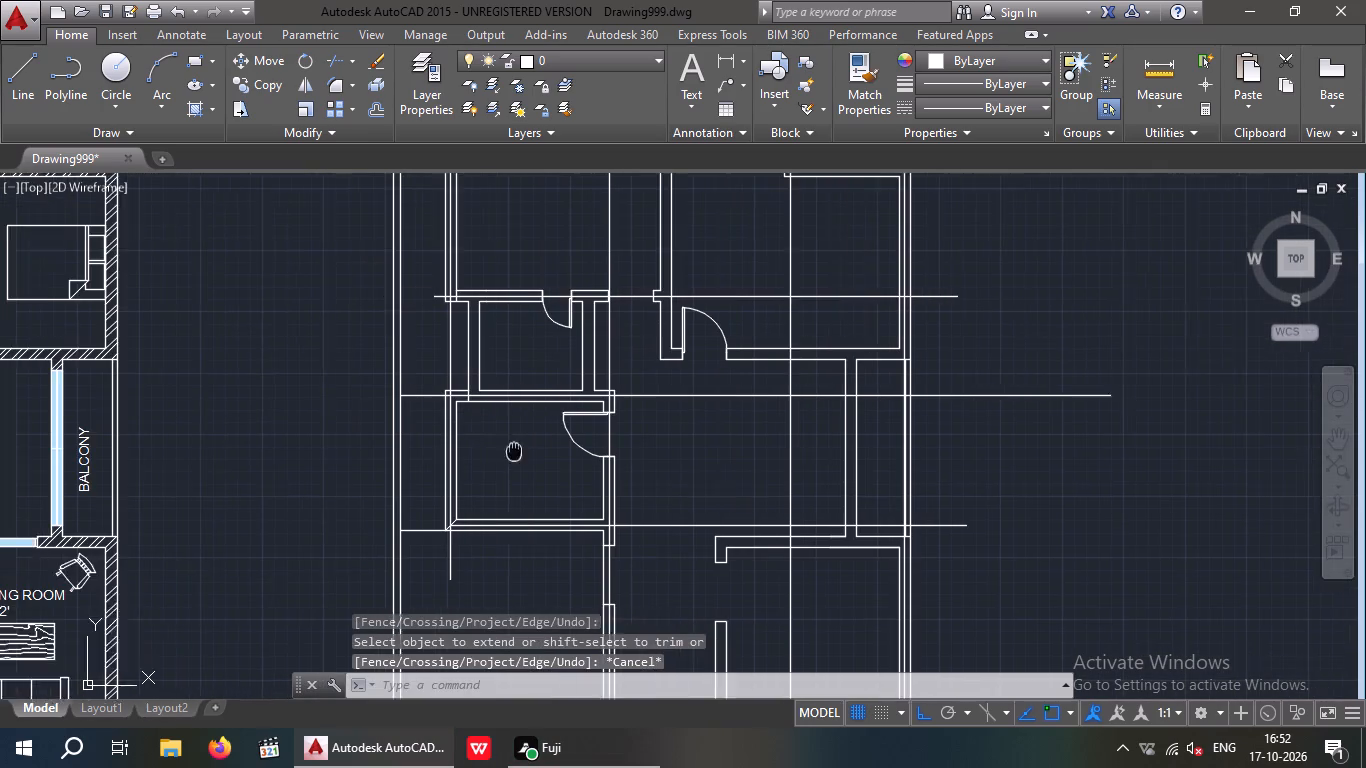
{"action": "middle_click_drag", "start_coordinate": [524, 450], "coordinate": [559, 447]}
{"action": "scroll", "coordinate": [565, 435], "scroll_direction": "down", "scroll_amount": 1}
{"action": "scroll", "coordinate": [631, 330], "scroll_direction": "up", "scroll_amount": 1}
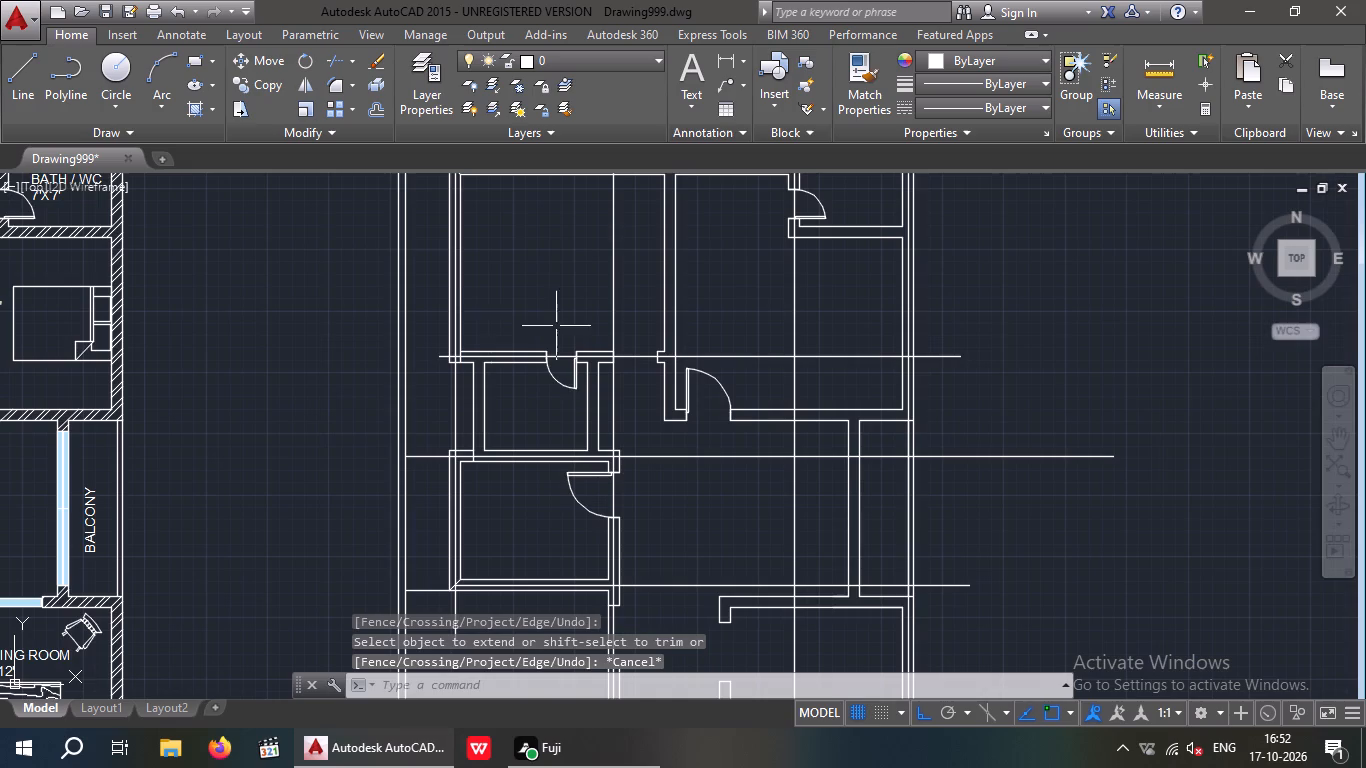
{"action": "middle_click_drag", "start_coordinate": [466, 304], "coordinate": [342, 469]}
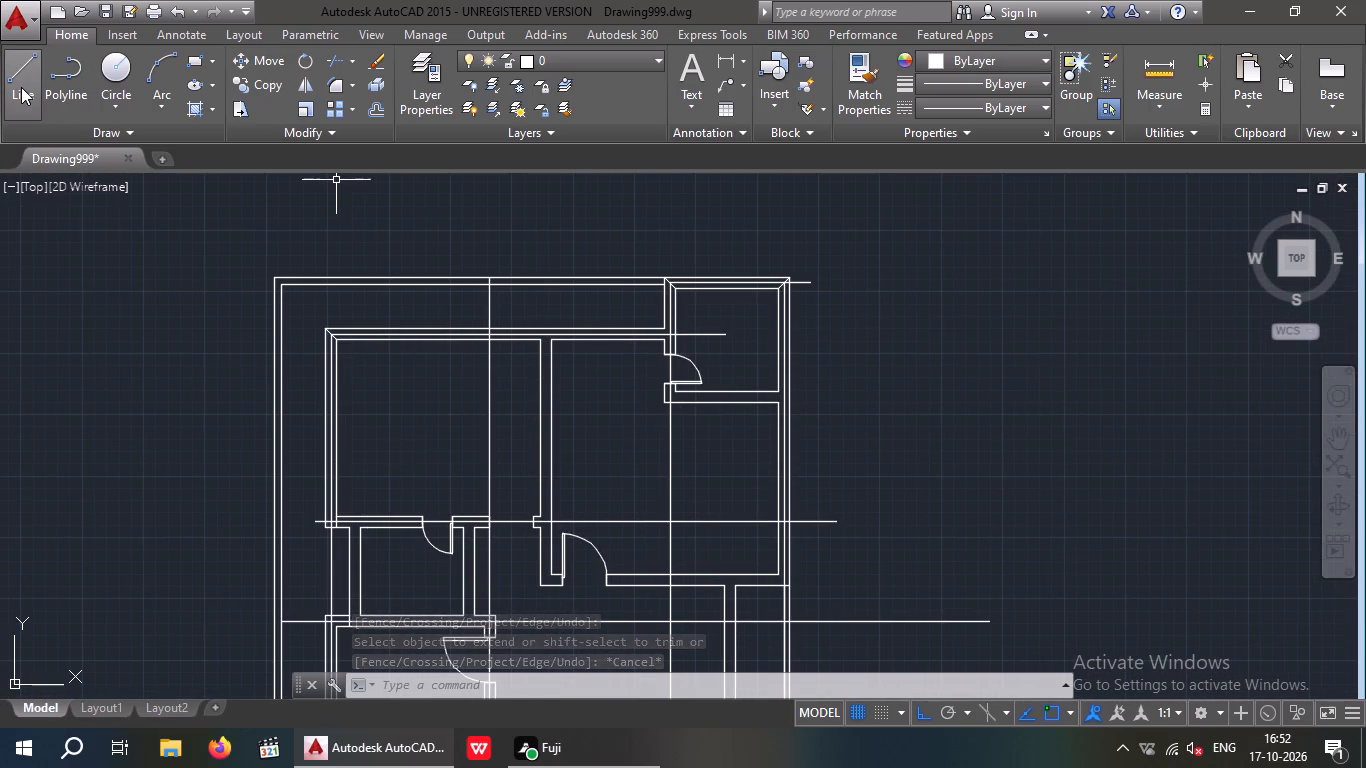
{"action": "left_click", "coordinate": [21, 87]}
{"action": "scroll", "coordinate": [562, 548], "scroll_direction": "up", "scroll_amount": 1}
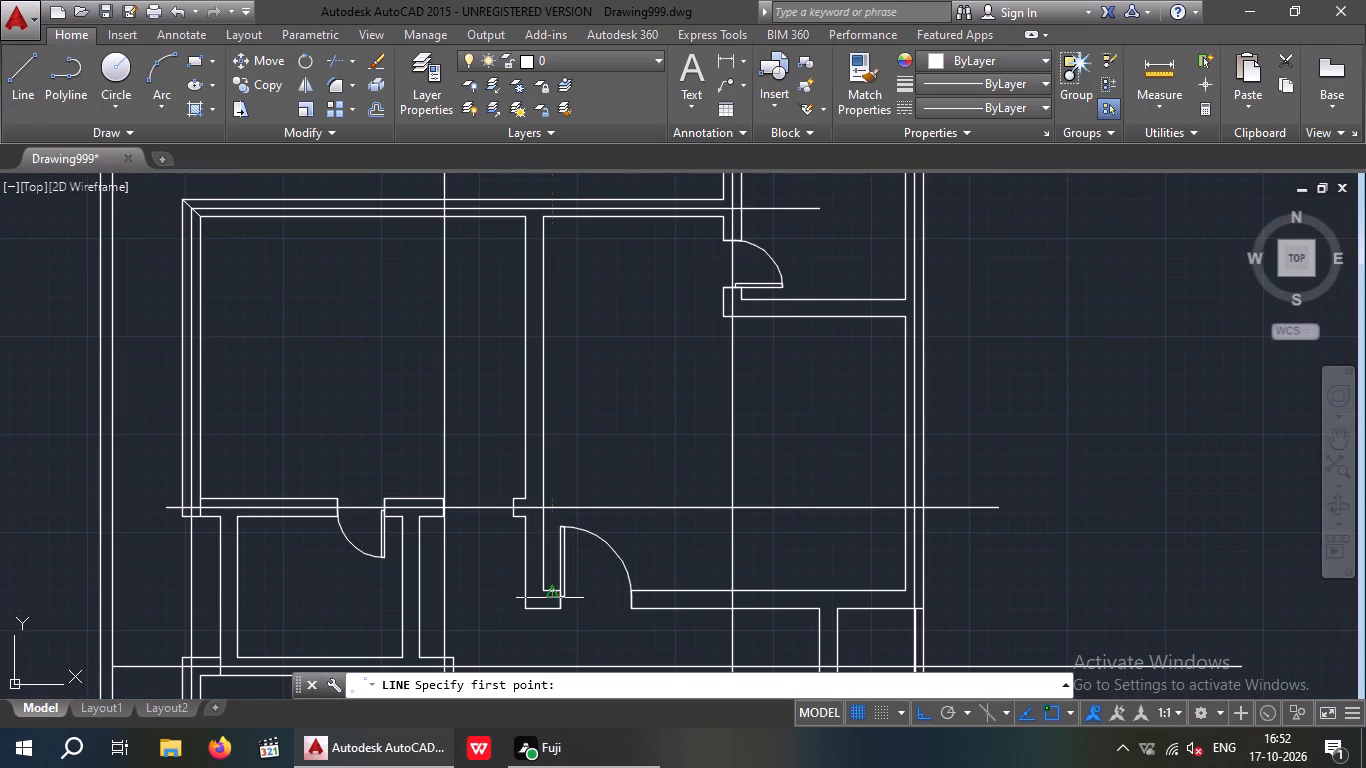
{"action": "left_click", "coordinate": [541, 593]}
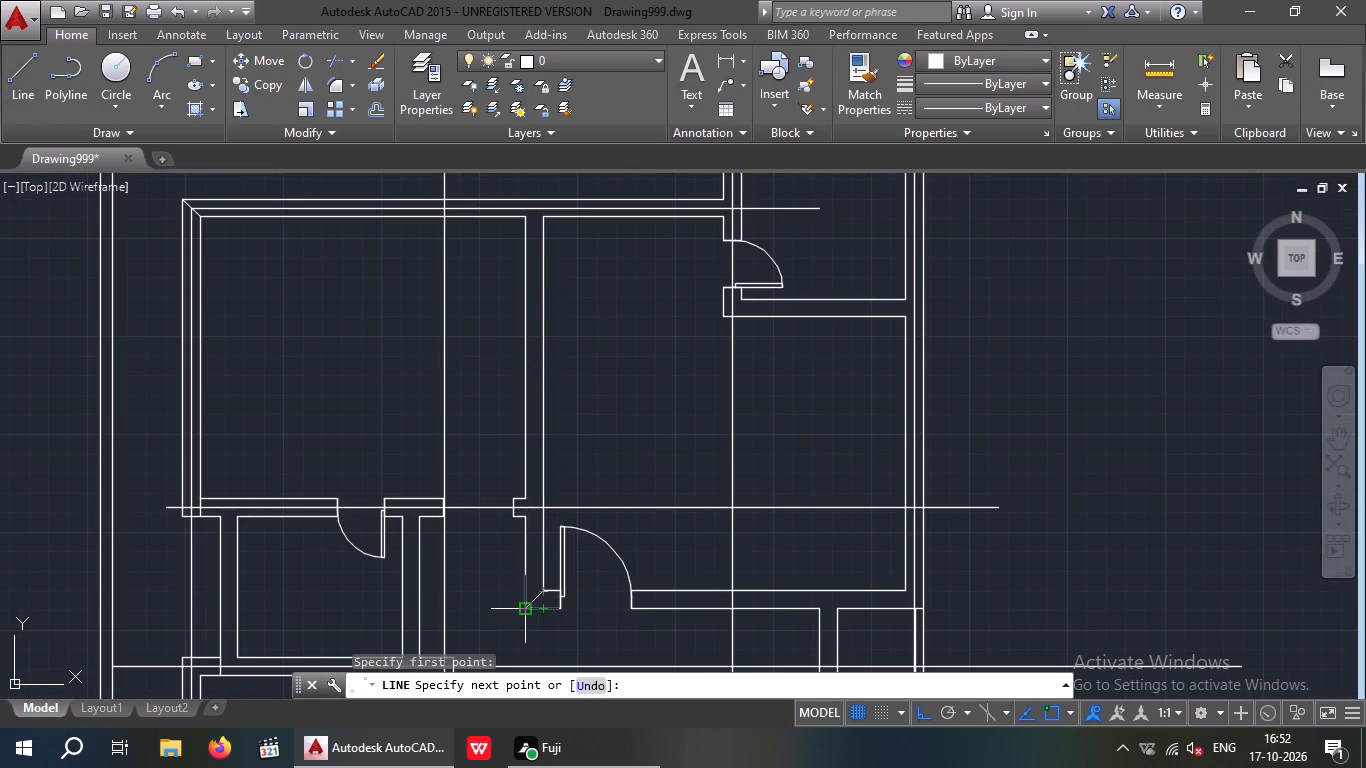
{"action": "left_click", "coordinate": [523, 612]}
{"action": "key", "text": "Escape"}
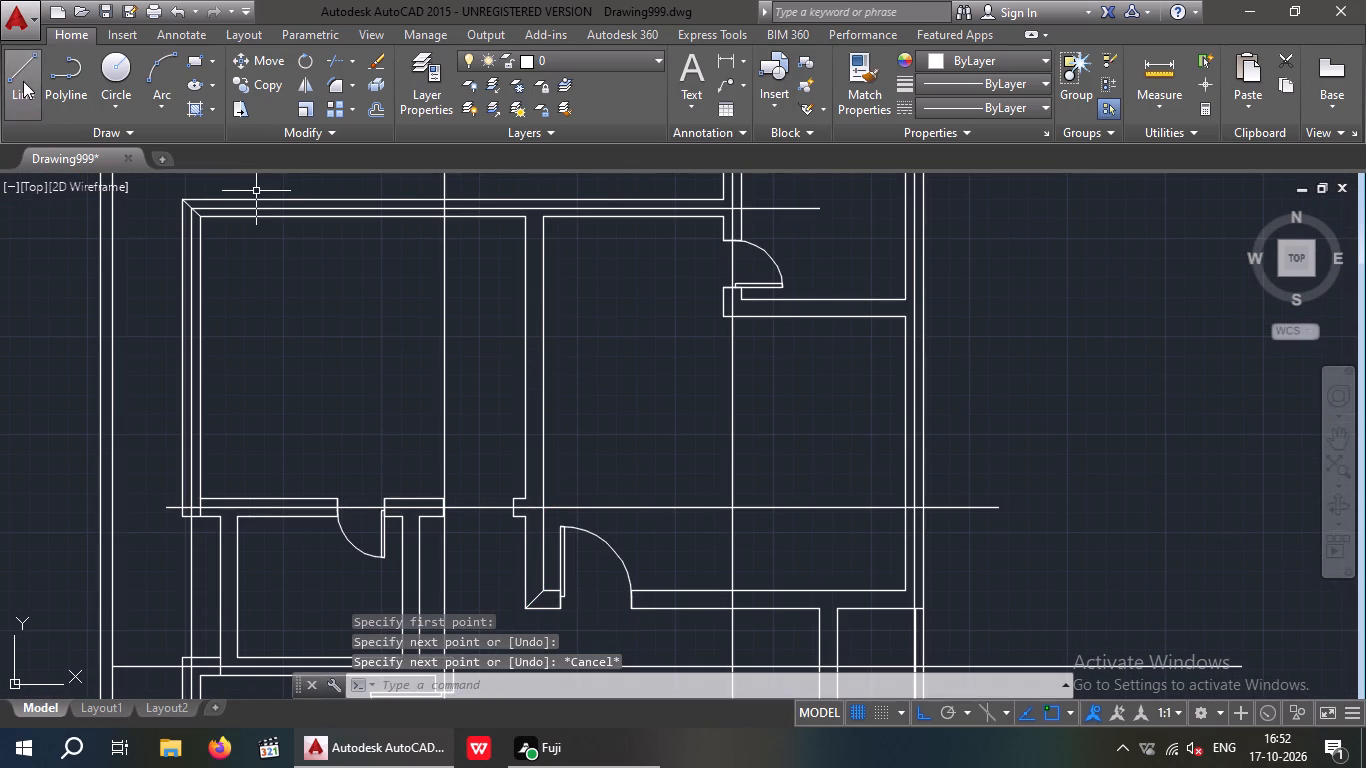
Draw a horizontal centre line about 19'-0" long from the diagonal's midpoint along the bedroom-lounge wall, past the outer side wall.
{"action": "left_click", "coordinate": [23, 81]}
{"action": "scroll", "coordinate": [560, 593], "scroll_direction": "up", "scroll_amount": 1}
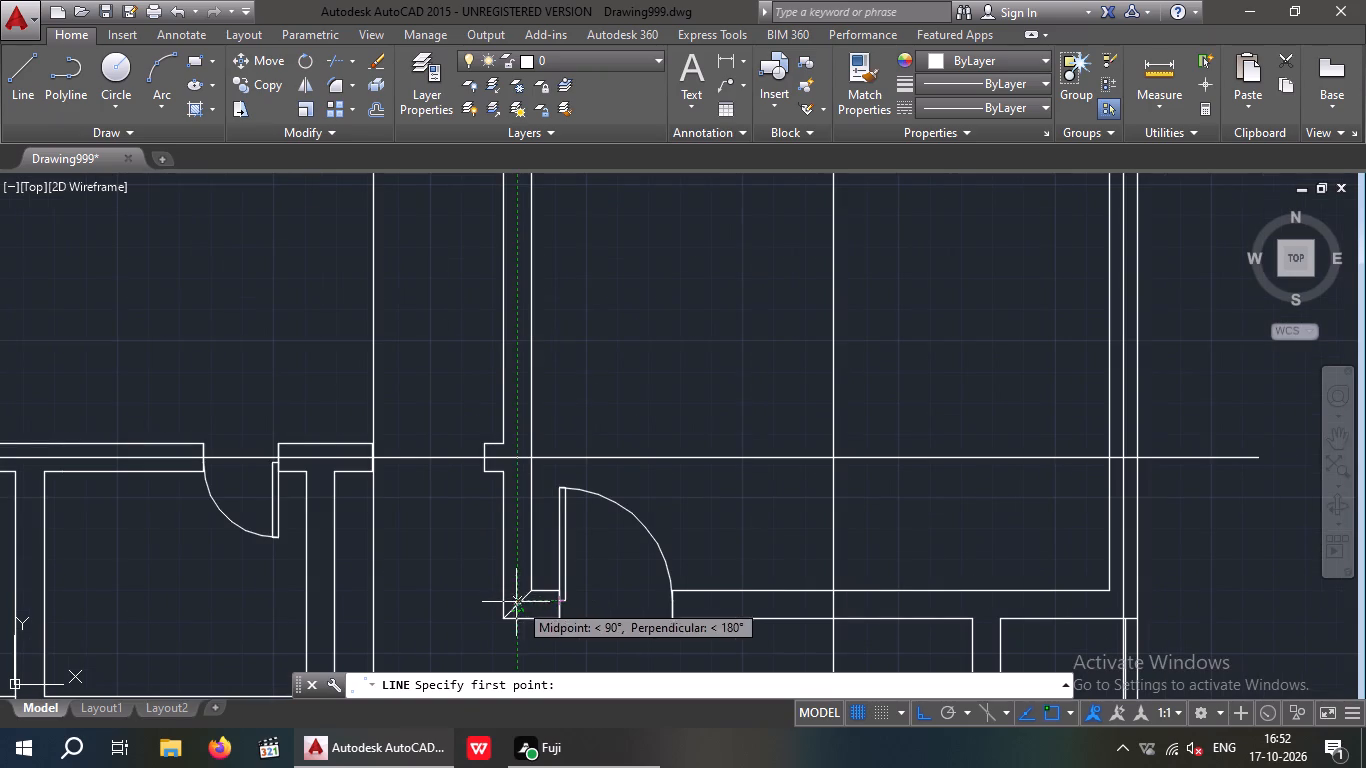
{"action": "left_click", "coordinate": [517, 604]}
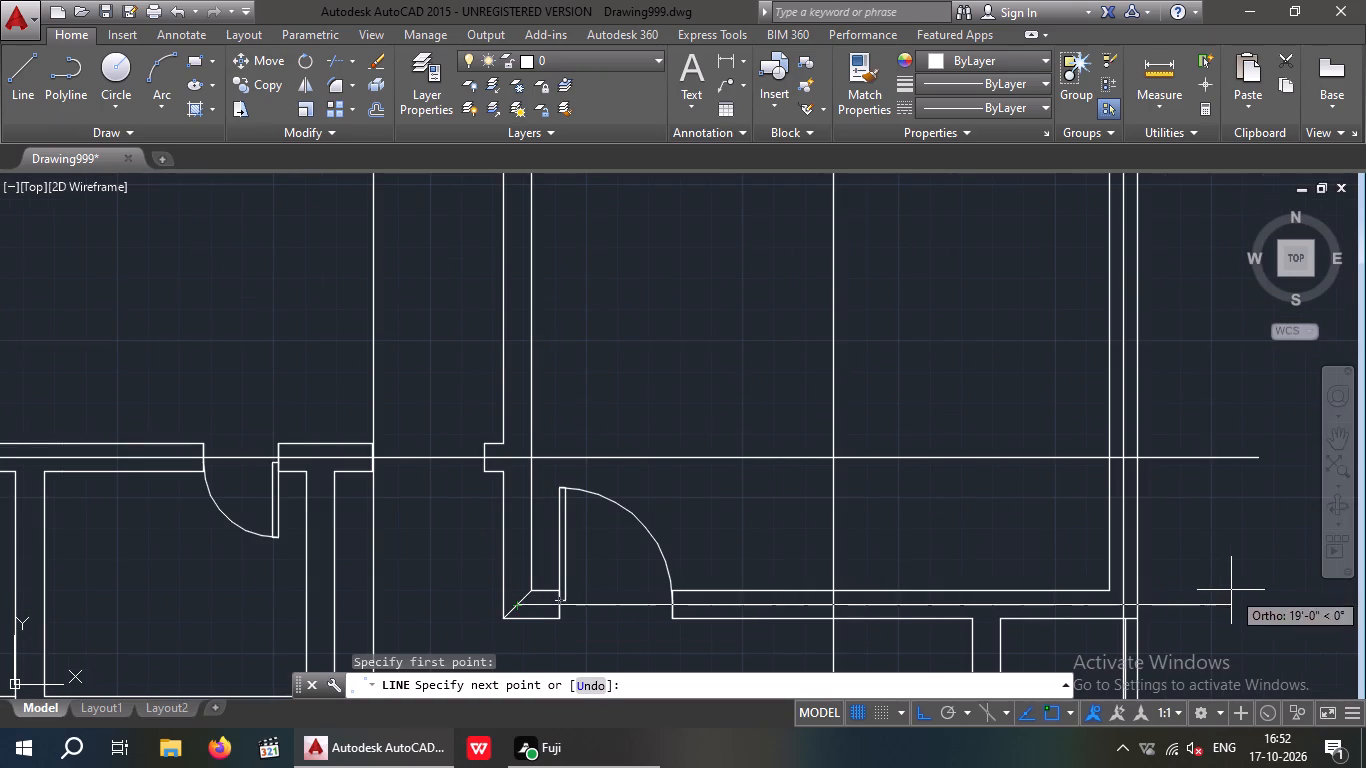
{"action": "left_click", "coordinate": [1231, 590]}
{"action": "key", "text": "Escape"}
Draw a vertical centre line from the same diagonal's midpoint up the wall between the two bedrooms, ending beyond the outermost back wall.
{"action": "key", "text": "space"}
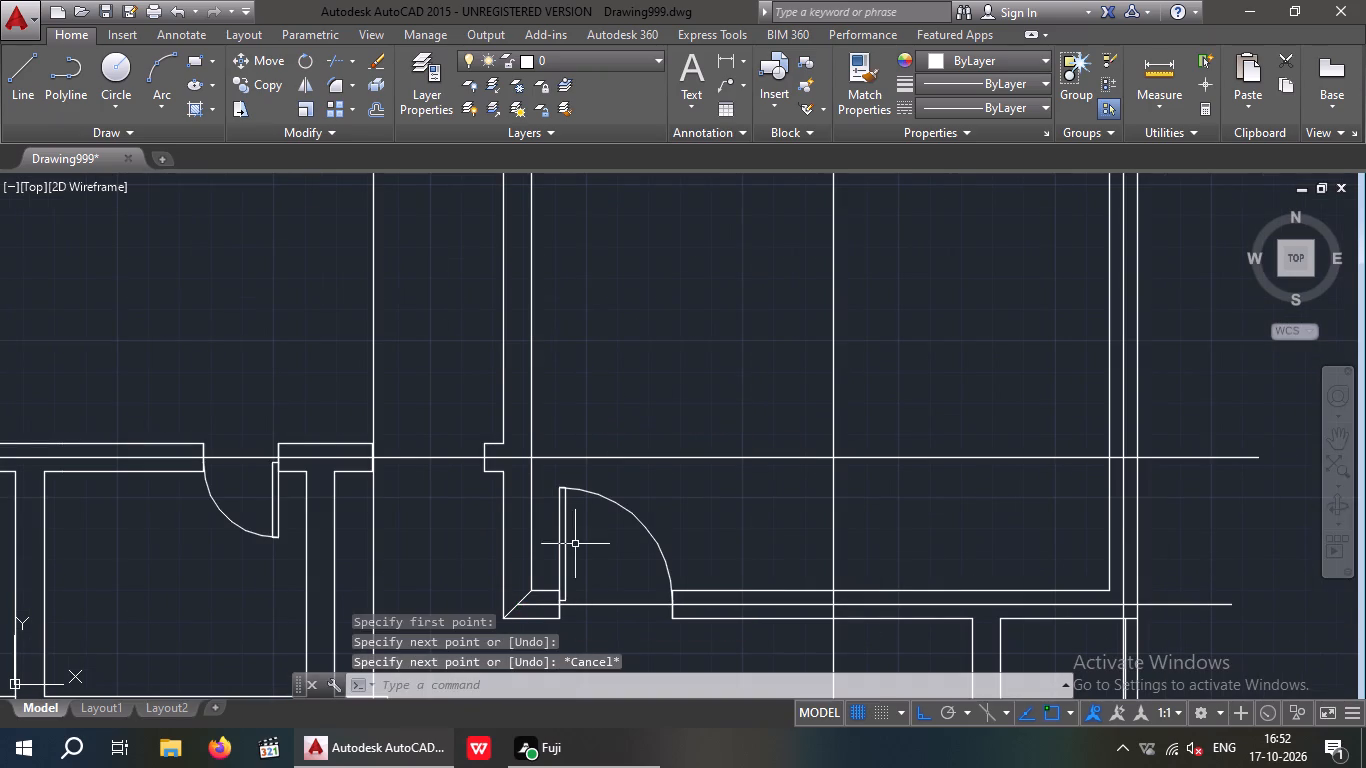
{"action": "left_click_drag", "start_coordinate": [512, 603], "coordinate": [518, 594]}
{"action": "middle_click_drag", "start_coordinate": [558, 270], "coordinate": [546, 486]}
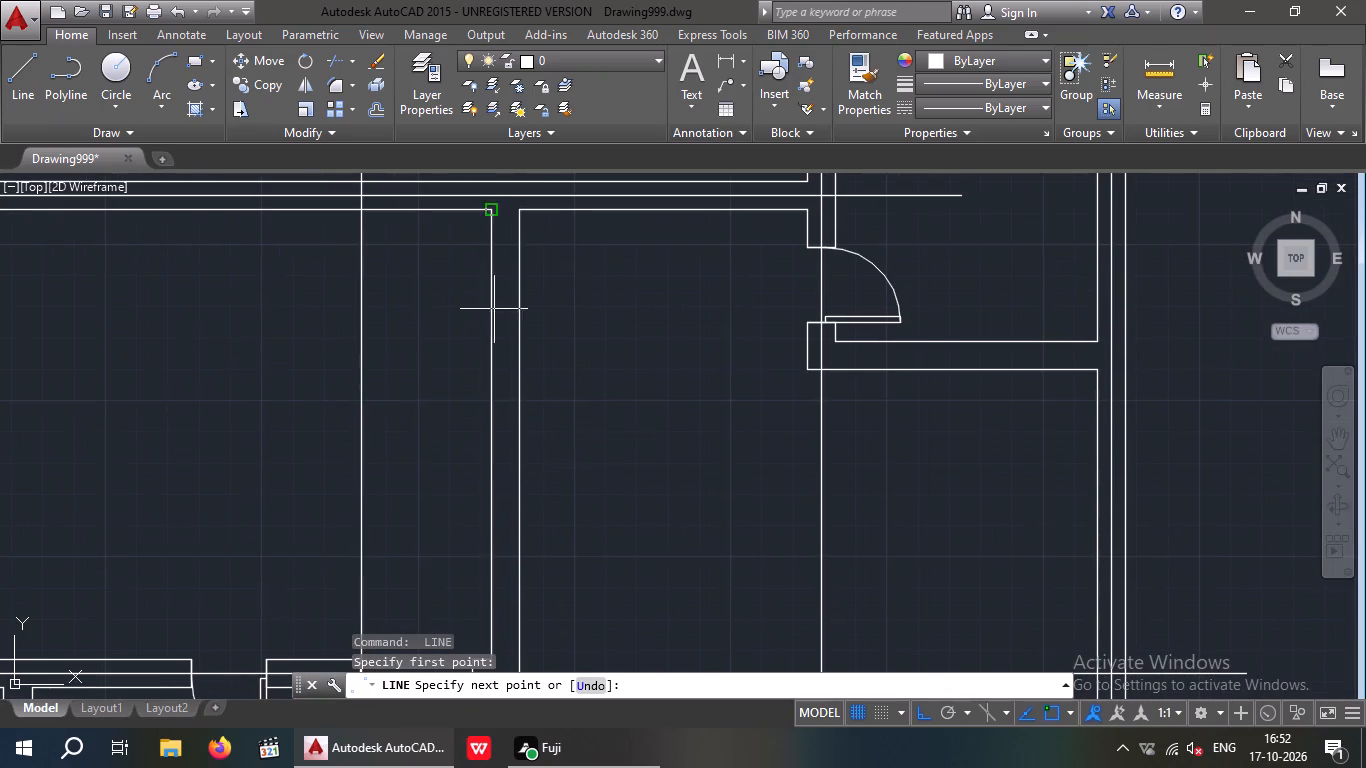
{"action": "middle_click_drag", "start_coordinate": [504, 236], "coordinate": [478, 484]}
{"action": "left_click", "coordinate": [470, 209]}
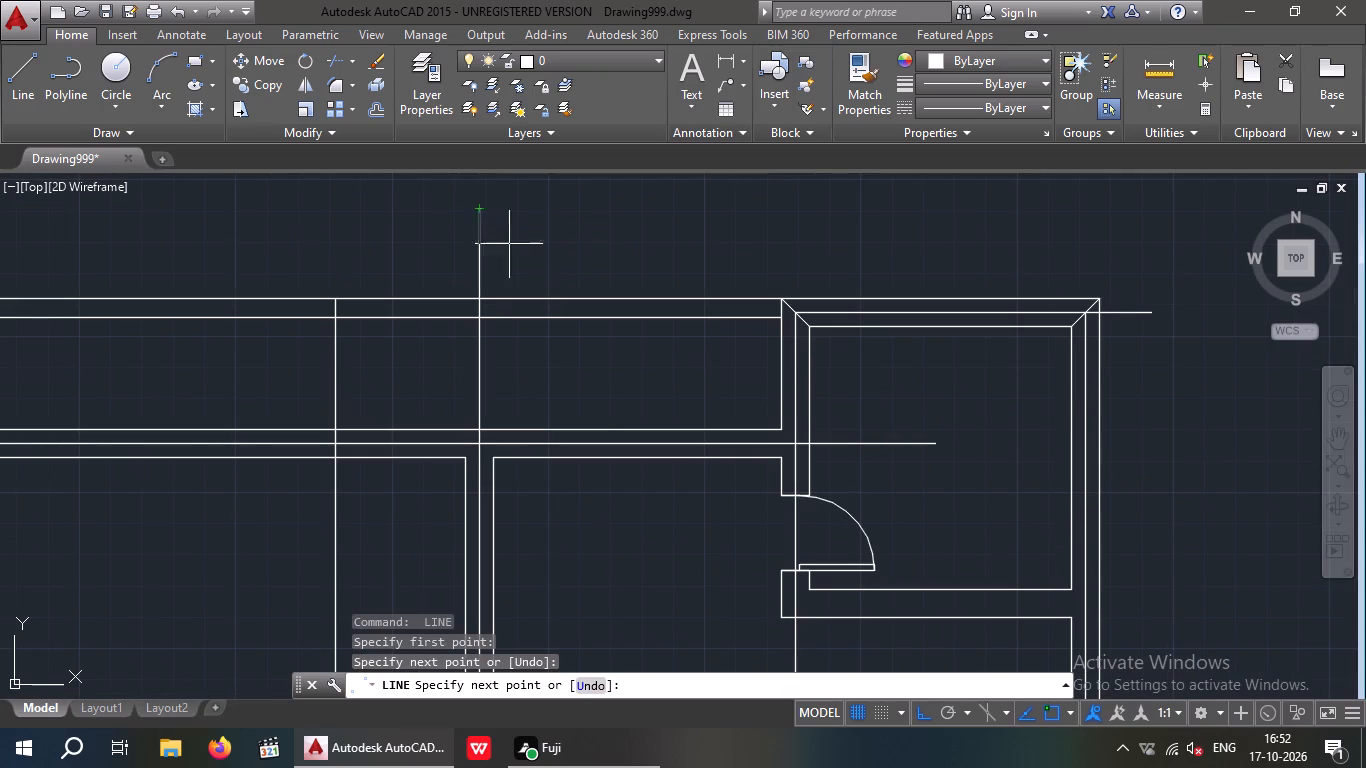
{"action": "key", "text": "Escape"}
Draw a vertical centre line about 36'-6" long from the same diagonal's midpoint through the lounge and front wall, ending below the FLOOR PLAN title.
{"action": "scroll", "coordinate": [619, 386], "scroll_direction": "down", "scroll_amount": 3}
{"action": "middle_click_drag", "start_coordinate": [628, 447], "coordinate": [737, 90]}
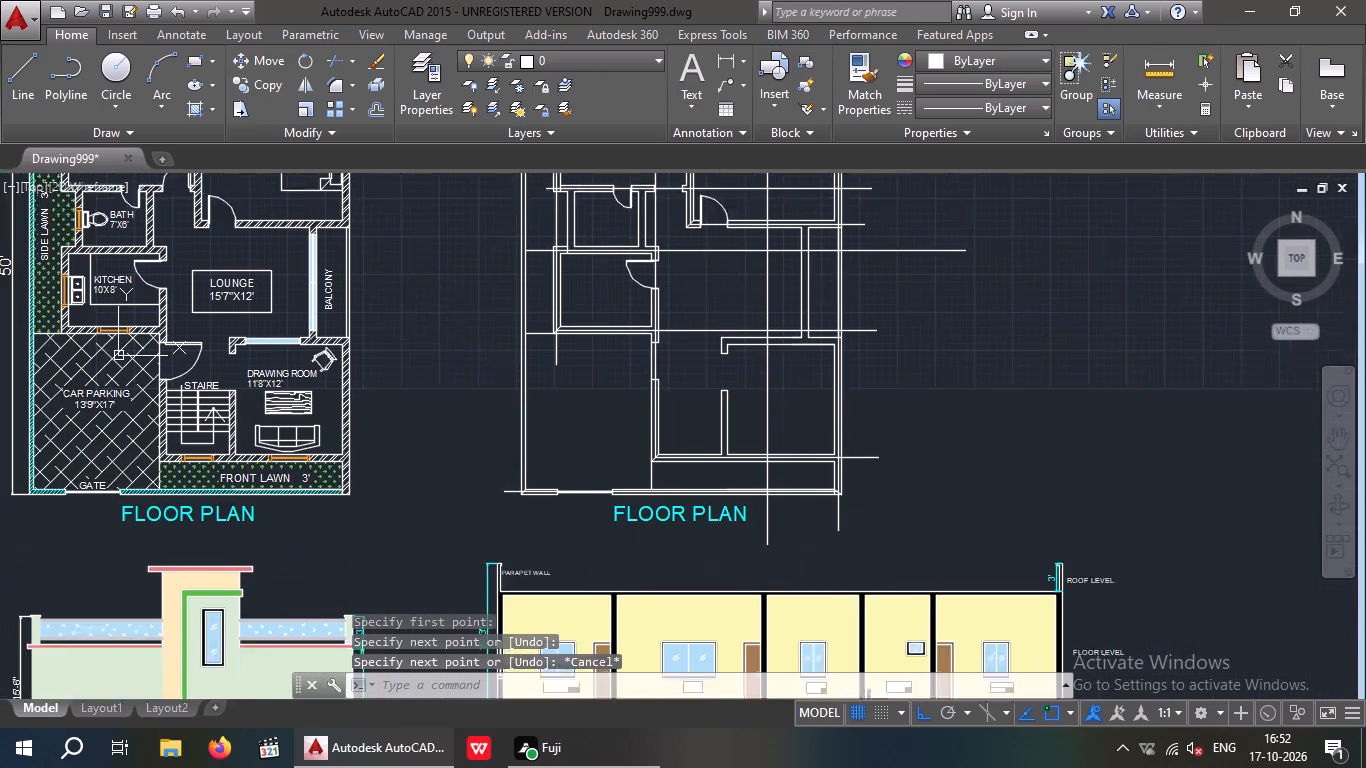
{"action": "middle_click_drag", "start_coordinate": [737, 90], "coordinate": [741, 69]}
{"action": "middle_click_drag", "start_coordinate": [692, 286], "coordinate": [665, 381]}
{"action": "scroll", "coordinate": [663, 251], "scroll_direction": "up", "scroll_amount": 2}
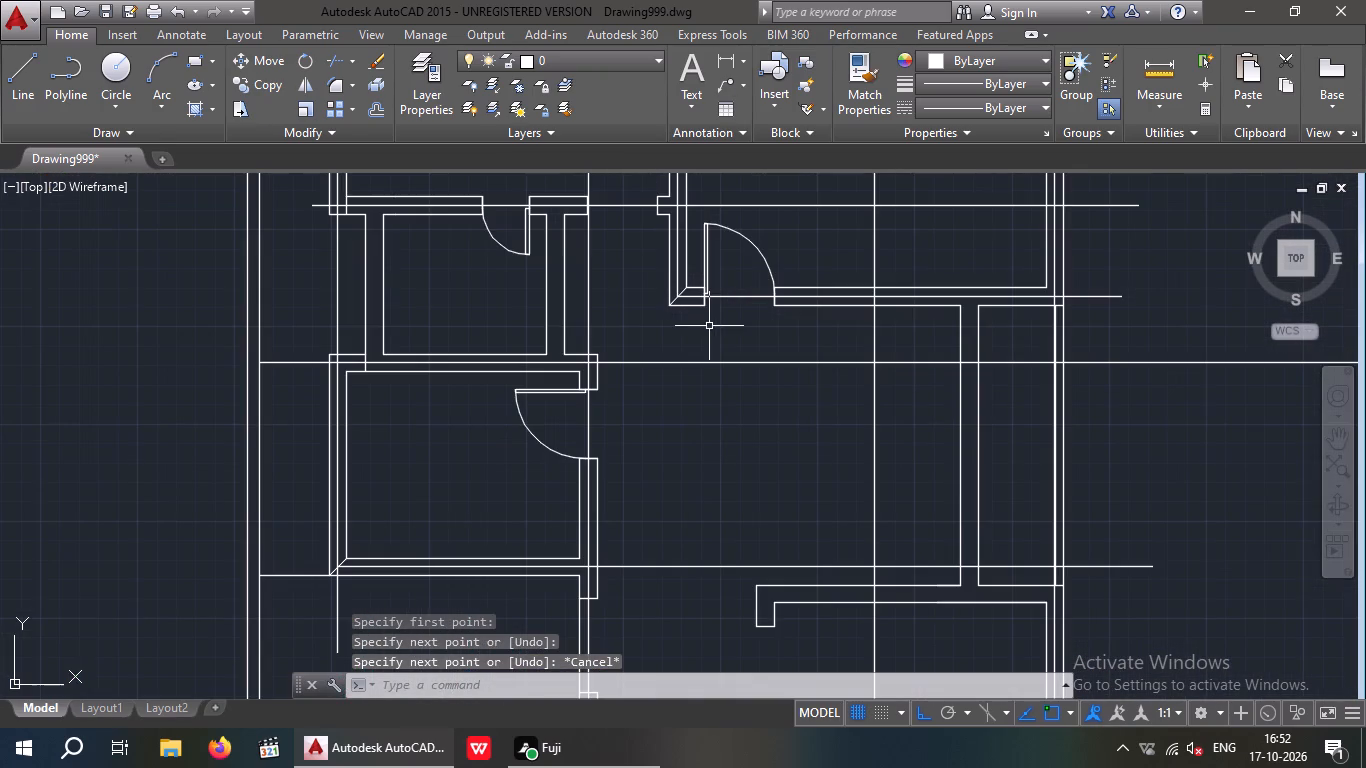
{"action": "key", "text": "space"}
{"action": "left_click", "coordinate": [680, 294]}
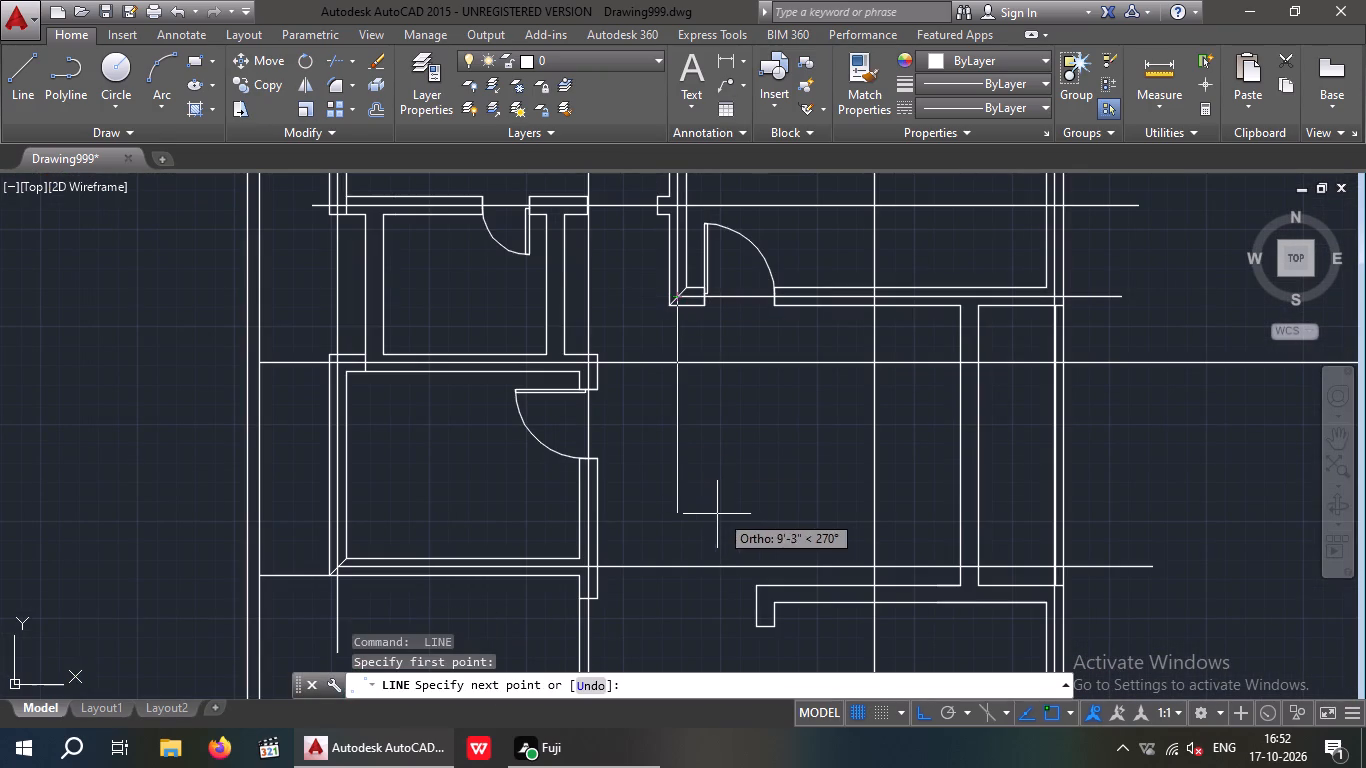
{"action": "middle_click_drag", "start_coordinate": [717, 514], "coordinate": [785, 147]}
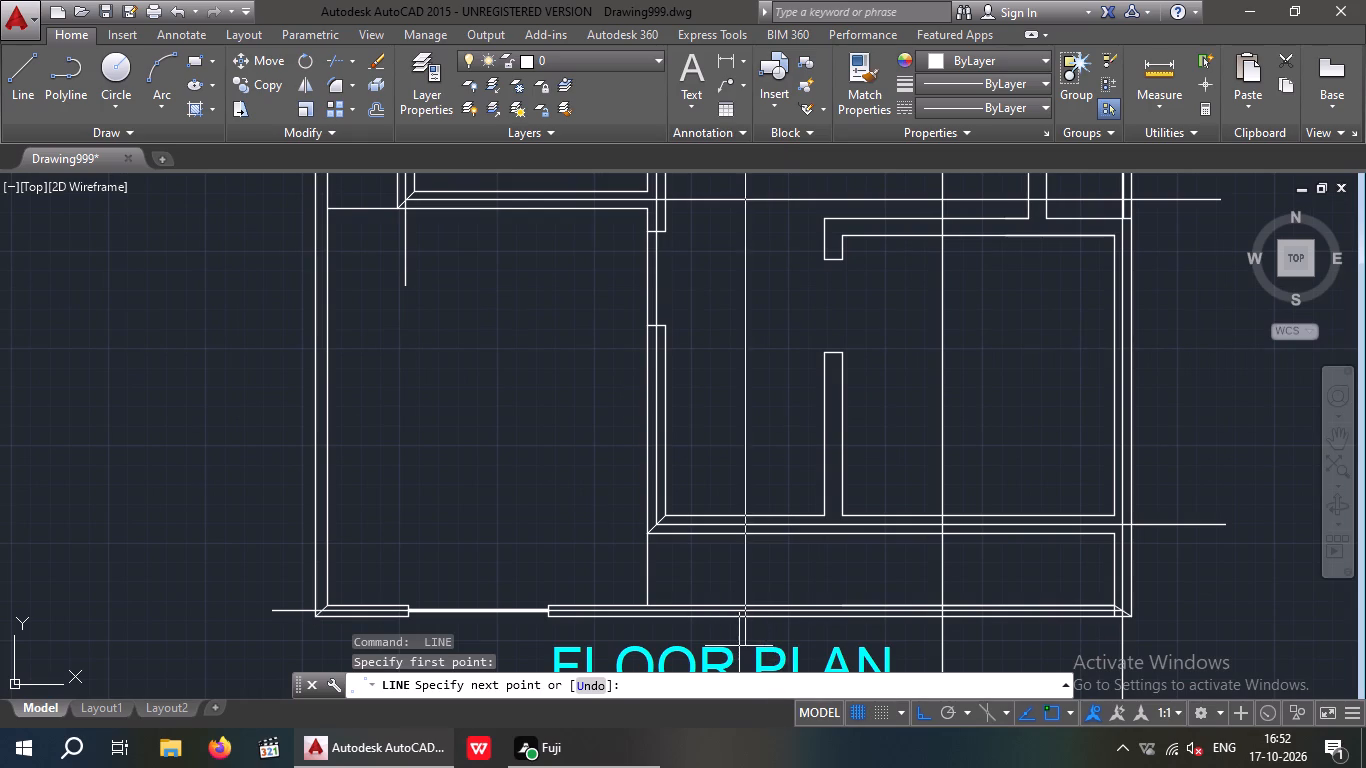
{"action": "left_click", "coordinate": [745, 642]}
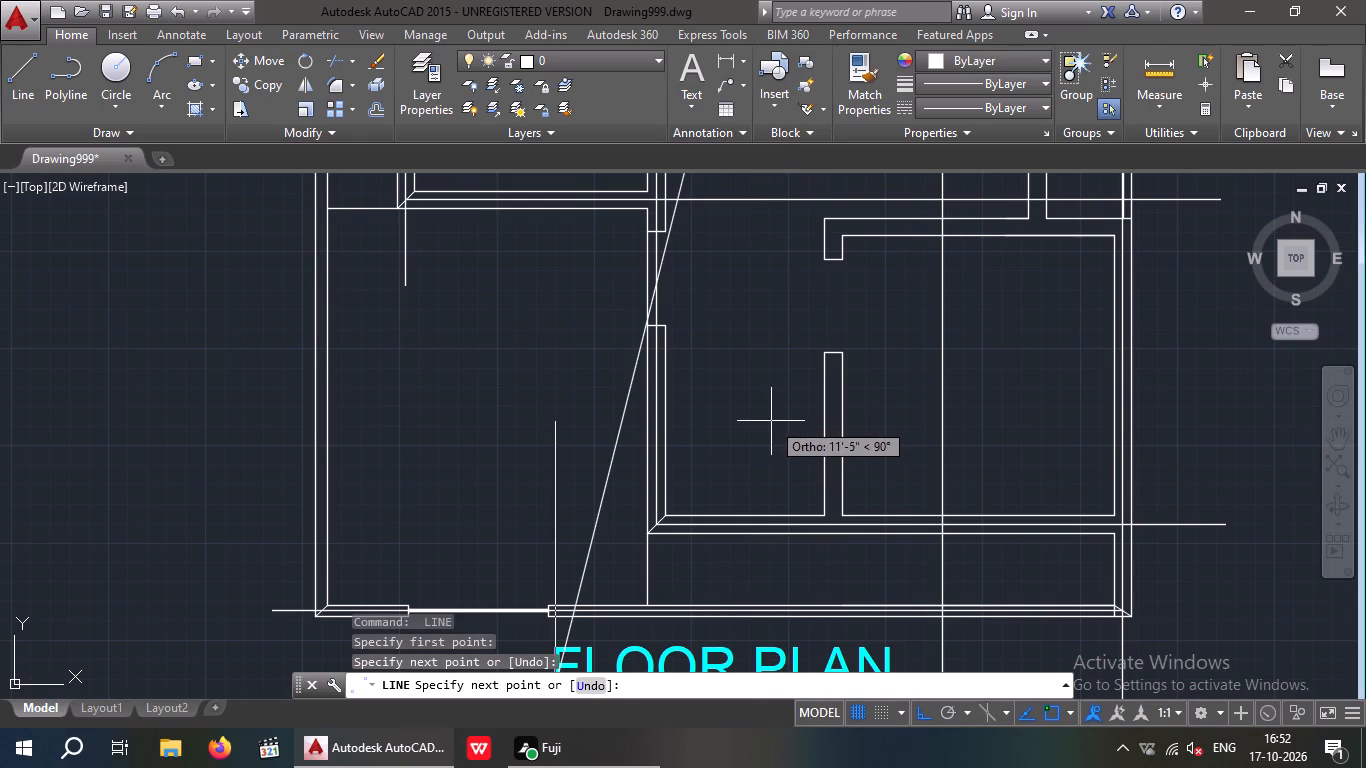
{"action": "key", "text": "ctrl+z"}
{"action": "left_click", "coordinate": [759, 634]}
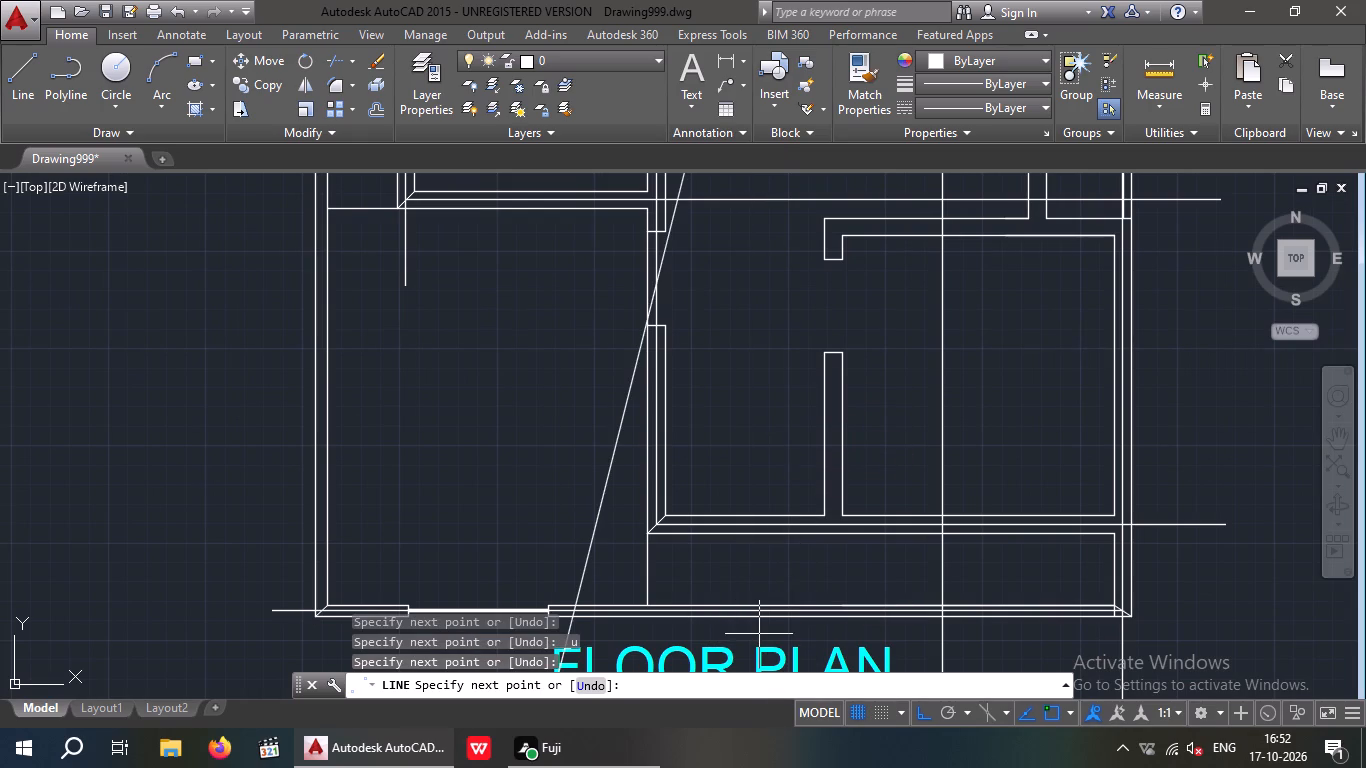
{"action": "key", "text": "ctrl+z"}
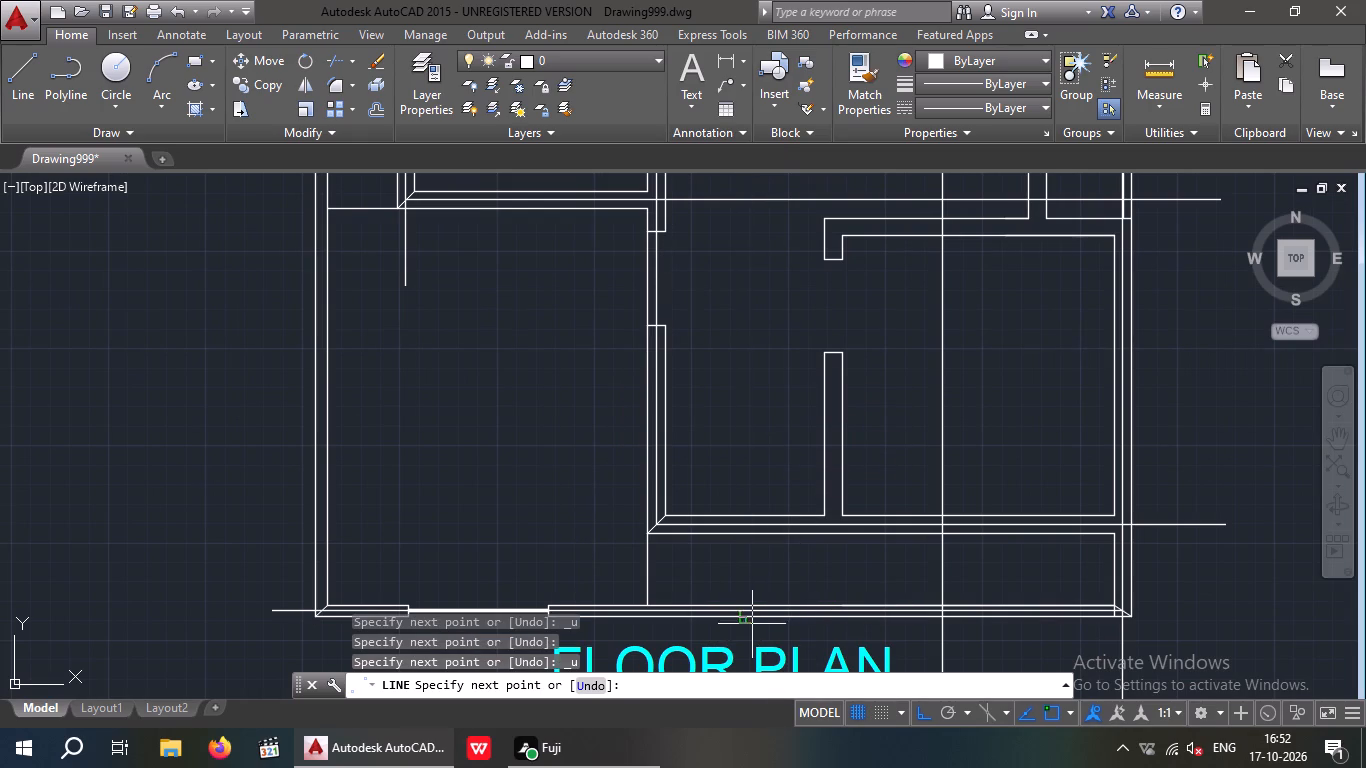
{"action": "scroll", "coordinate": [752, 624], "scroll_direction": "up", "scroll_amount": 2}
{"action": "middle_click_drag", "start_coordinate": [754, 623], "coordinate": [794, 21]}
{"action": "middle_click_drag", "start_coordinate": [757, 132], "coordinate": [697, 421]}
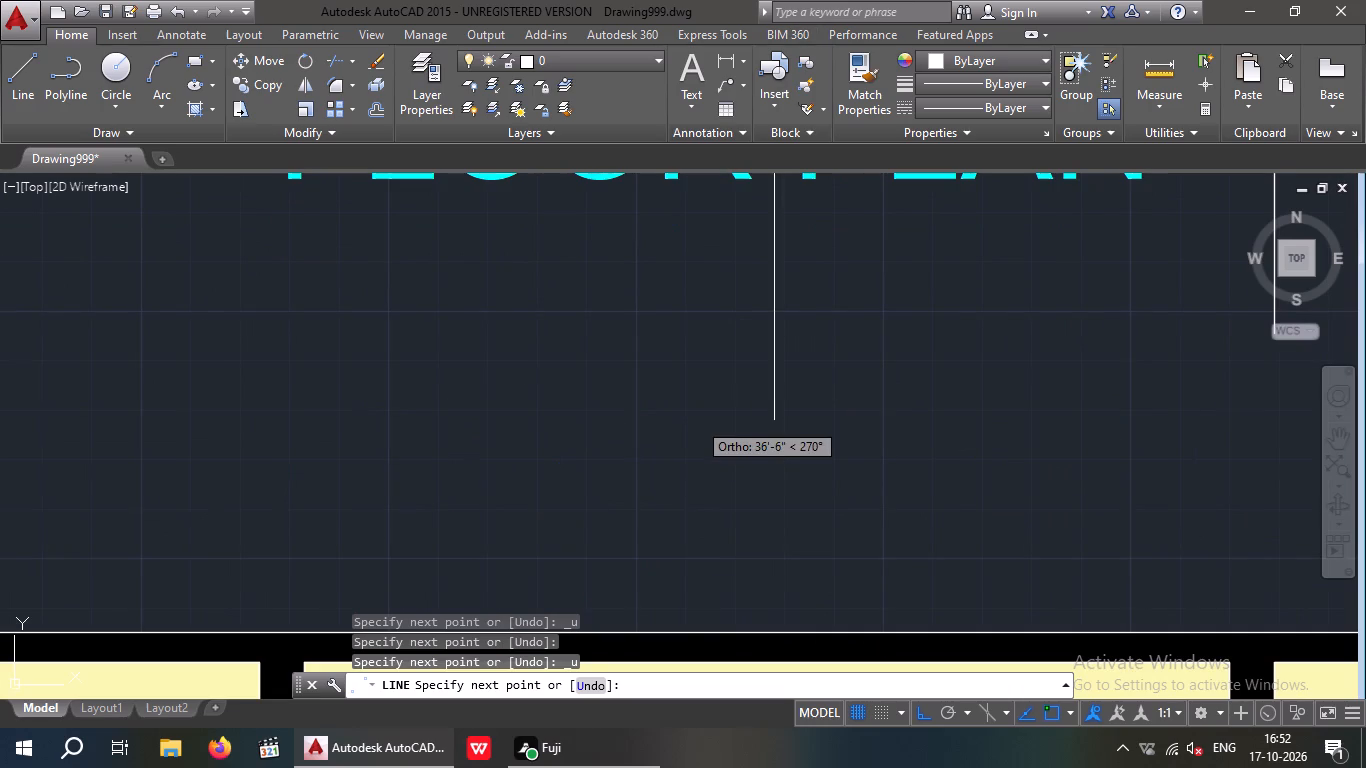
{"action": "left_click", "coordinate": [699, 421]}
{"action": "scroll", "coordinate": [842, 422], "scroll_direction": "down", "scroll_amount": 3}
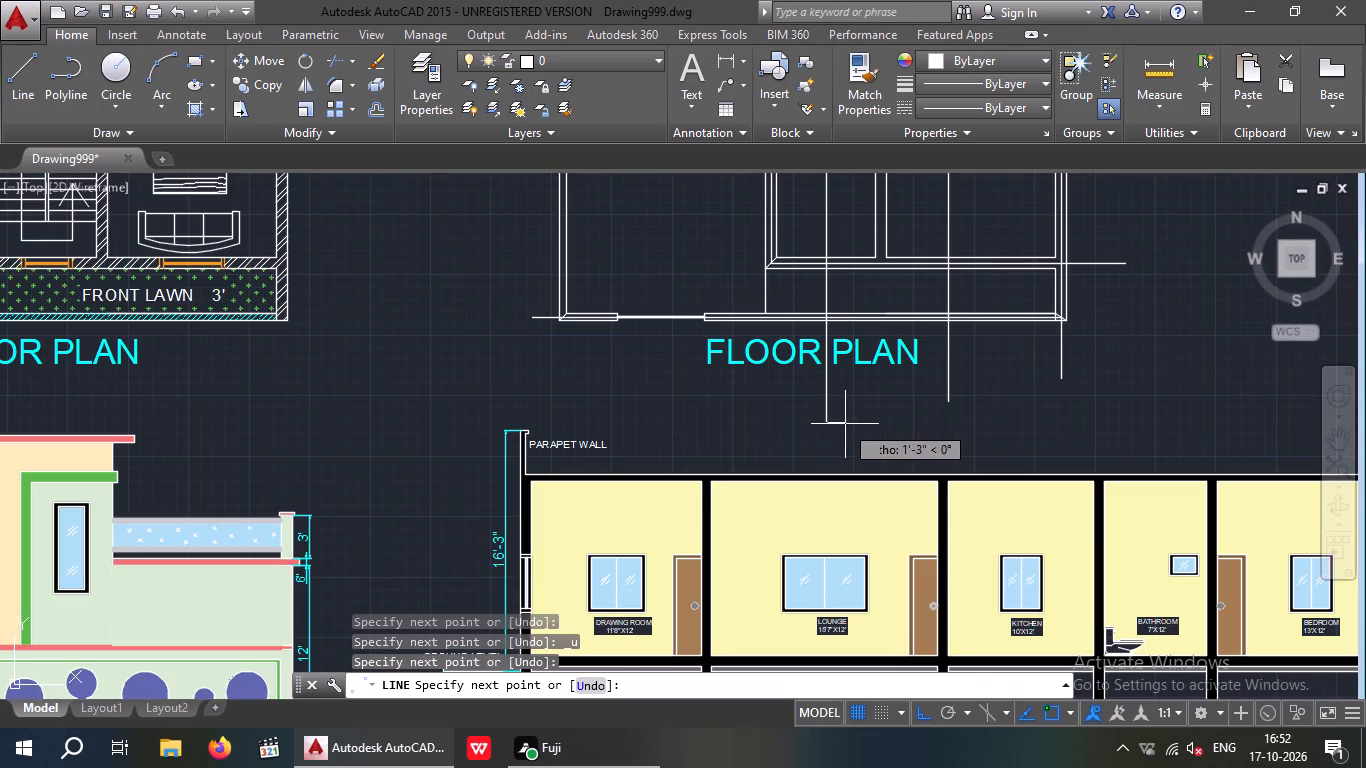
{"action": "key", "text": "Escape"}
Draw a horizontal centre line from the same diagonal's midpoint across the bath, ending past the outermost wall on the side-lawn side.
{"action": "middle_click_drag", "start_coordinate": [796, 296], "coordinate": [785, 566]}
{"action": "scroll", "coordinate": [798, 282], "scroll_direction": "up", "scroll_amount": 1}
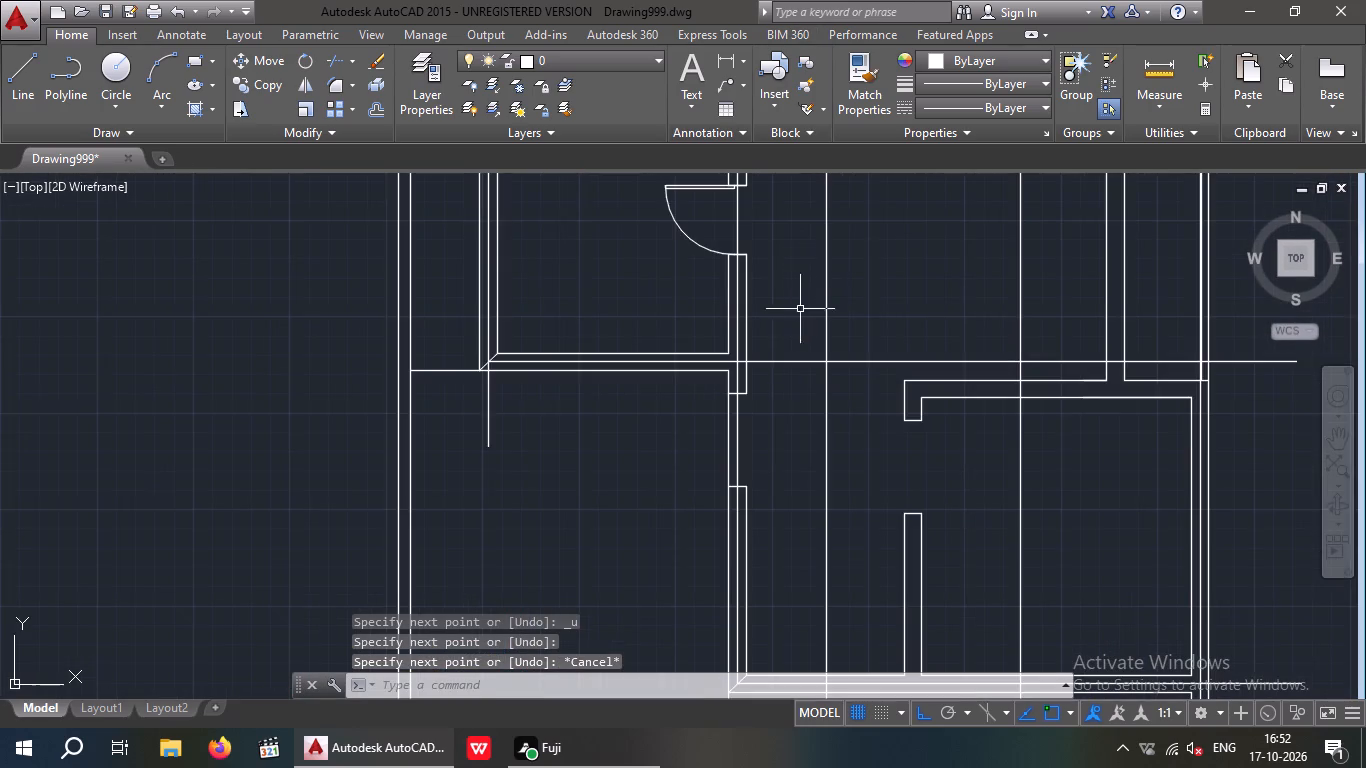
{"action": "middle_click_drag", "start_coordinate": [800, 325], "coordinate": [798, 558]}
{"action": "scroll", "coordinate": [824, 291], "scroll_direction": "up", "scroll_amount": 1}
{"action": "left_click", "coordinate": [35, 81]}
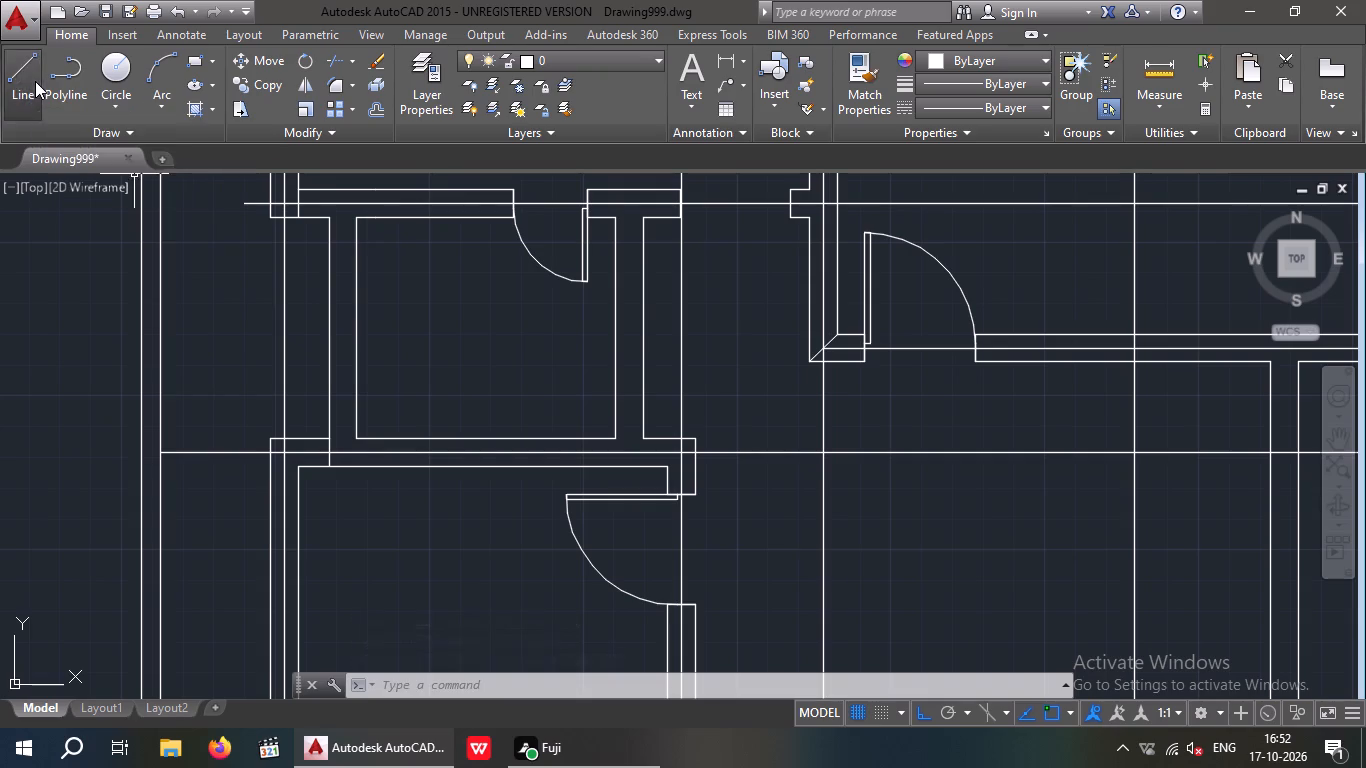
{"action": "left_click", "coordinate": [827, 350]}
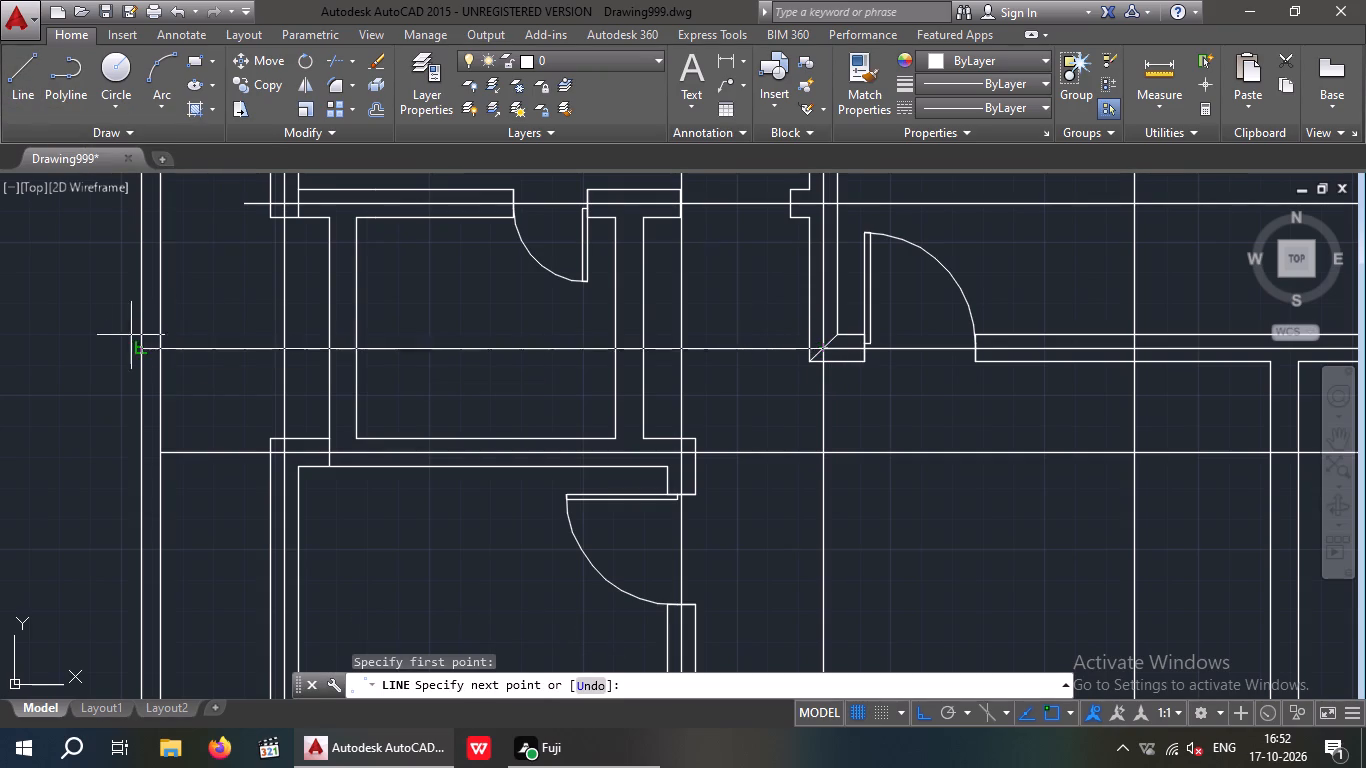
{"action": "left_click", "coordinate": [64, 336]}
{"action": "key", "text": "Escape"}
Draw a diagonal line across the outer boundary wall's back corner on the side-lawn side, joining its inner and outer corners.
{"action": "scroll", "coordinate": [844, 441], "scroll_direction": "down", "scroll_amount": 3}
{"action": "middle_click_drag", "start_coordinate": [967, 470], "coordinate": [701, 500]}
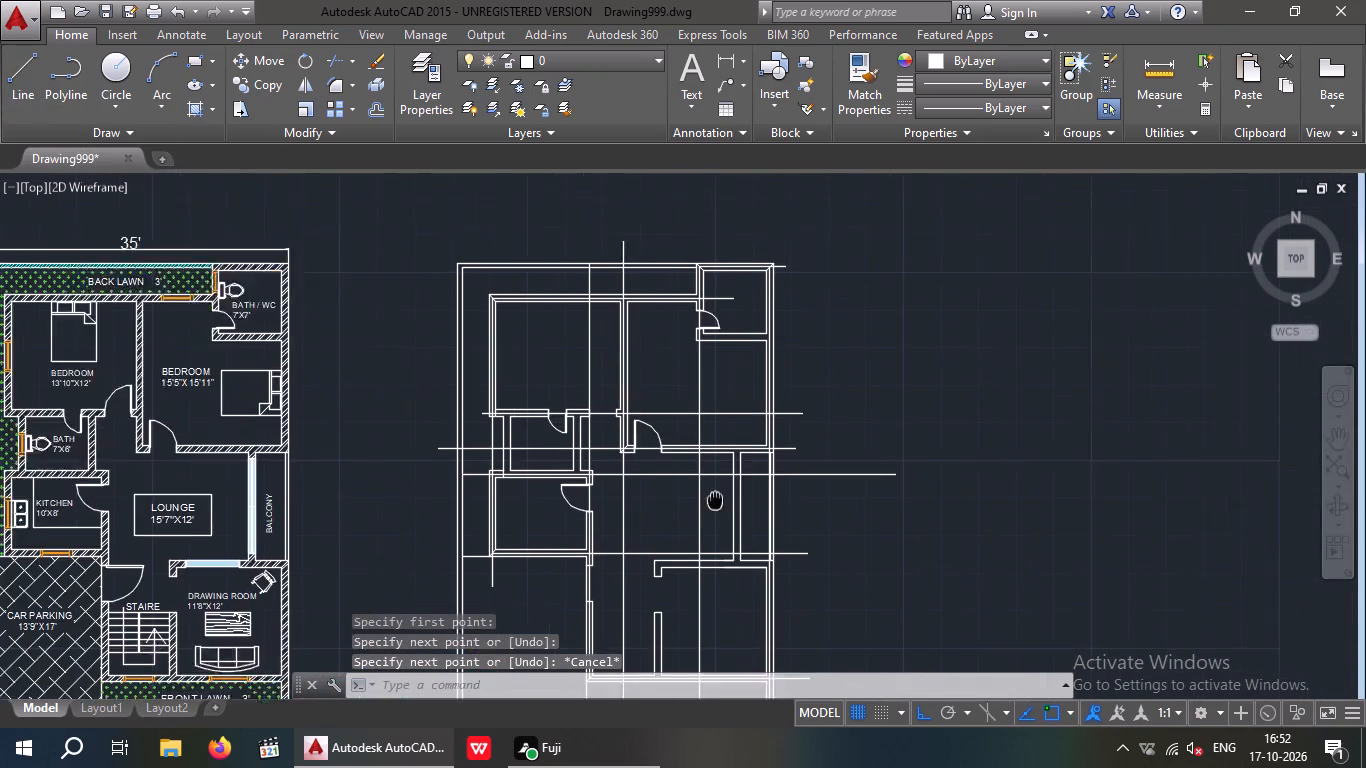
{"action": "middle_click_drag", "start_coordinate": [701, 500], "coordinate": [627, 485]}
{"action": "middle_click_drag", "start_coordinate": [343, 260], "coordinate": [436, 240]}
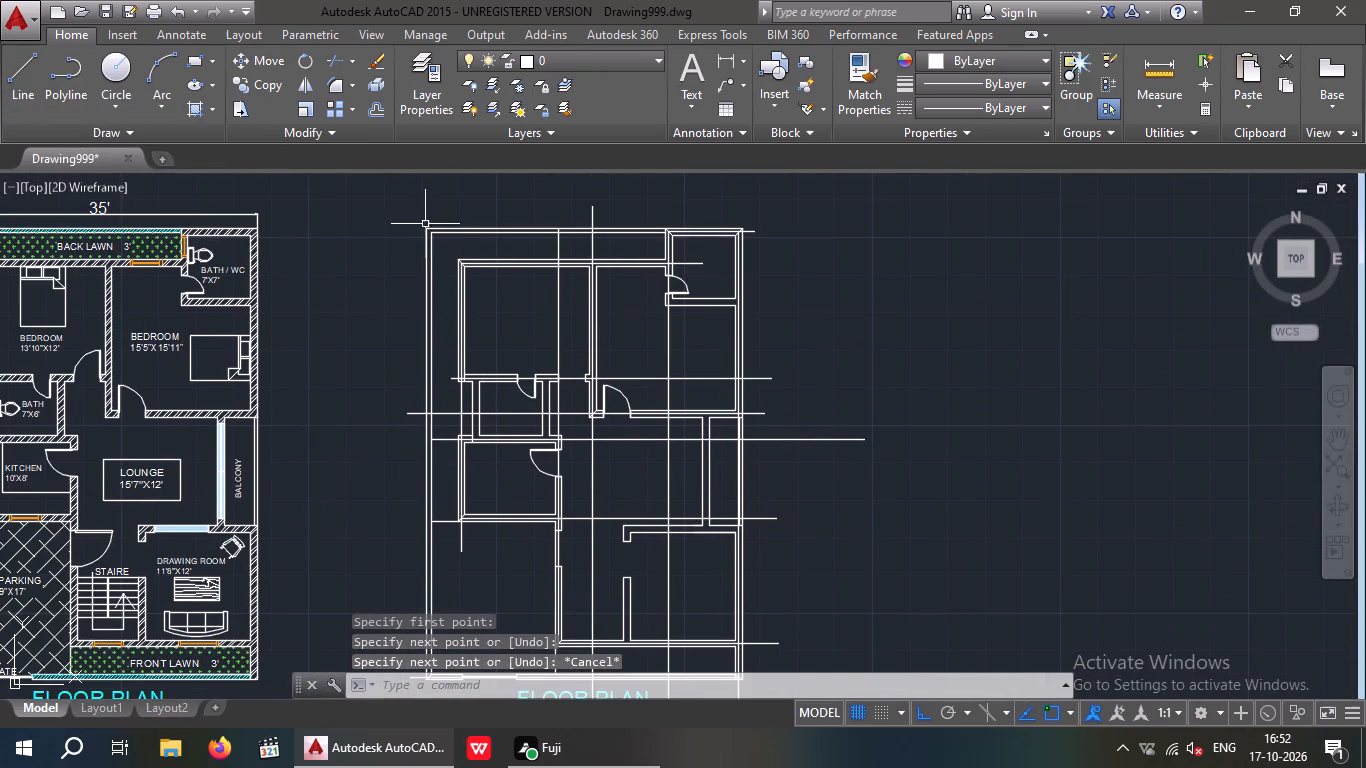
{"action": "middle_click_drag", "start_coordinate": [523, 403], "coordinate": [657, 336]}
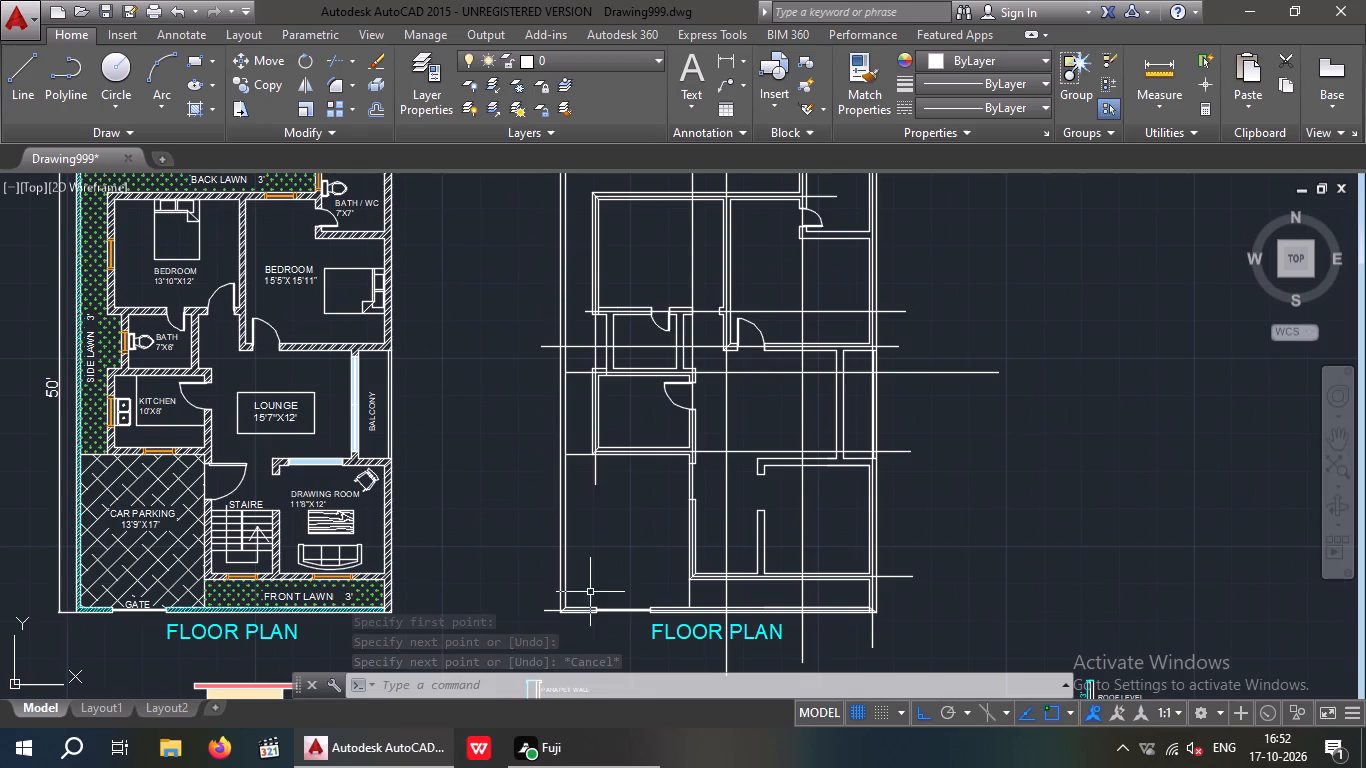
{"action": "left_click", "coordinate": [15, 80]}
{"action": "middle_click_drag", "start_coordinate": [832, 411], "coordinate": [862, 629]}
{"action": "scroll", "coordinate": [583, 371], "scroll_direction": "up", "scroll_amount": 3}
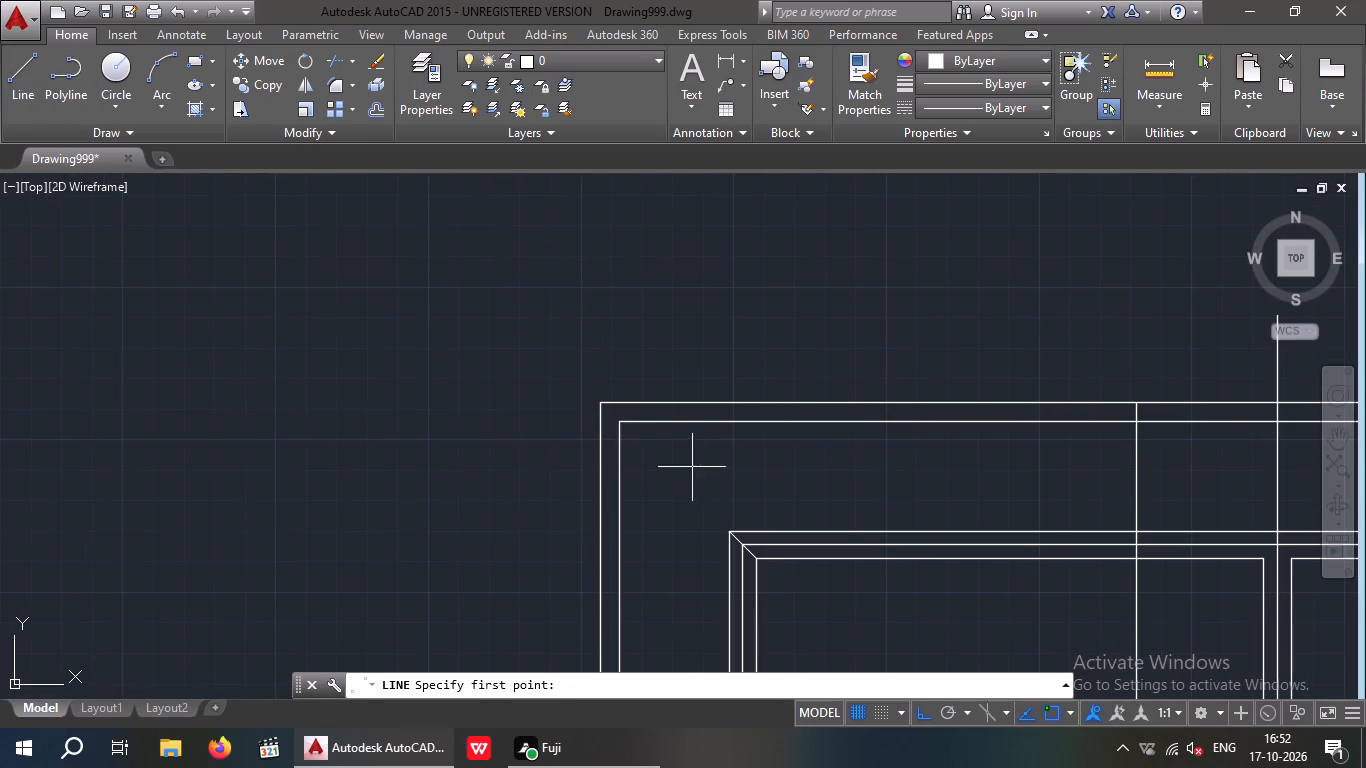
{"action": "left_click", "coordinate": [625, 428]}
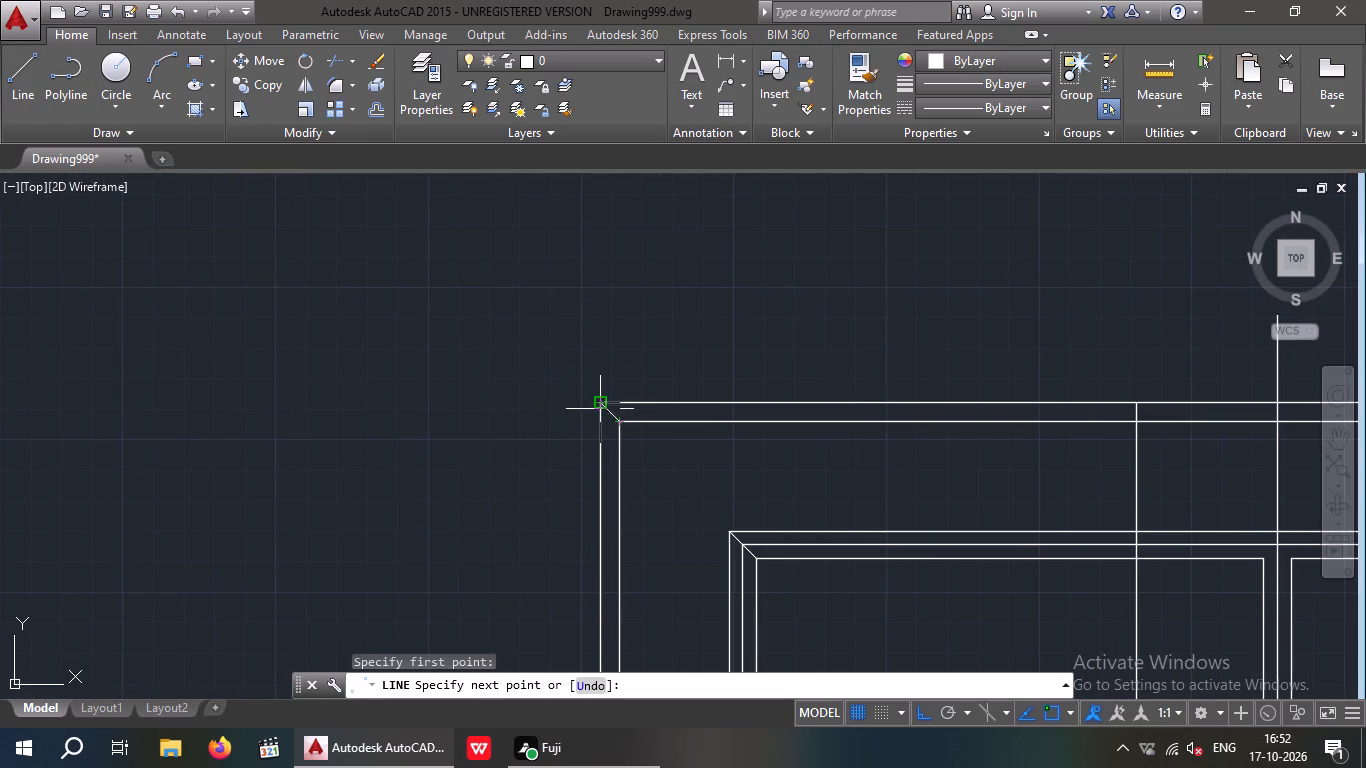
{"action": "left_click", "coordinate": [602, 404]}
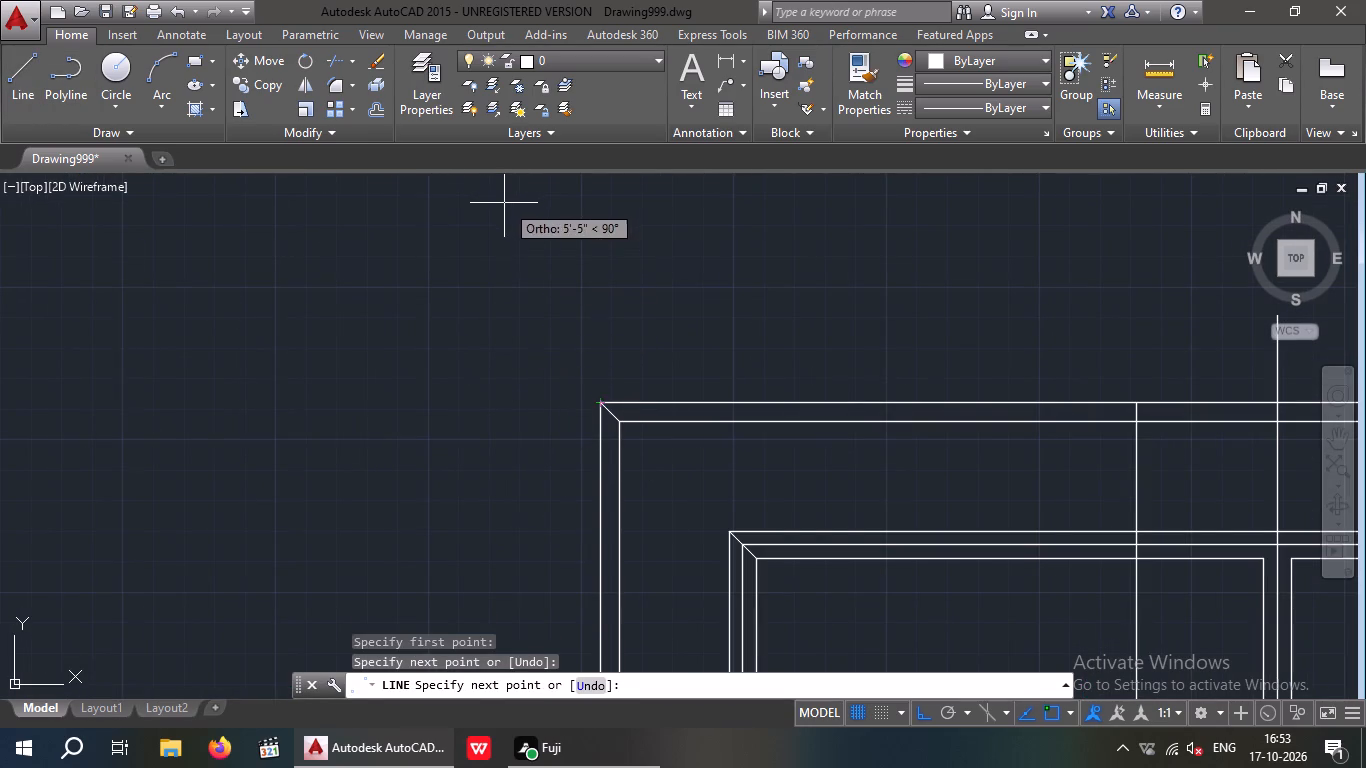
{"action": "key", "text": "Escape"}
Draw a horizontal centre line from that diagonal's midpoint along the back boundary wall, ending well past the opposite outer wall.
{"action": "left_click", "coordinate": [31, 79]}
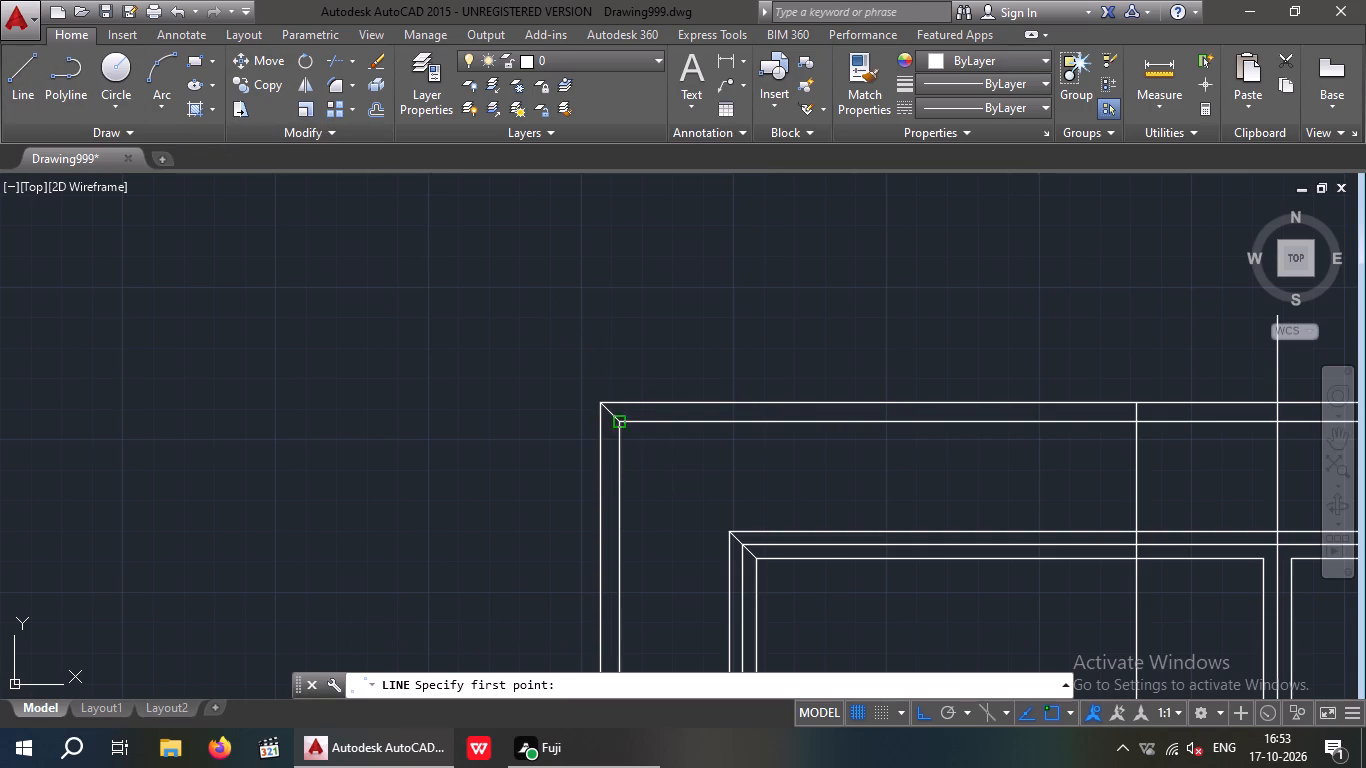
{"action": "left_click_drag", "start_coordinate": [609, 410], "coordinate": [620, 414]}
{"action": "scroll", "coordinate": [1221, 428], "scroll_direction": "down", "scroll_amount": 4}
{"action": "middle_click_drag", "start_coordinate": [1194, 432], "coordinate": [133, 430]}
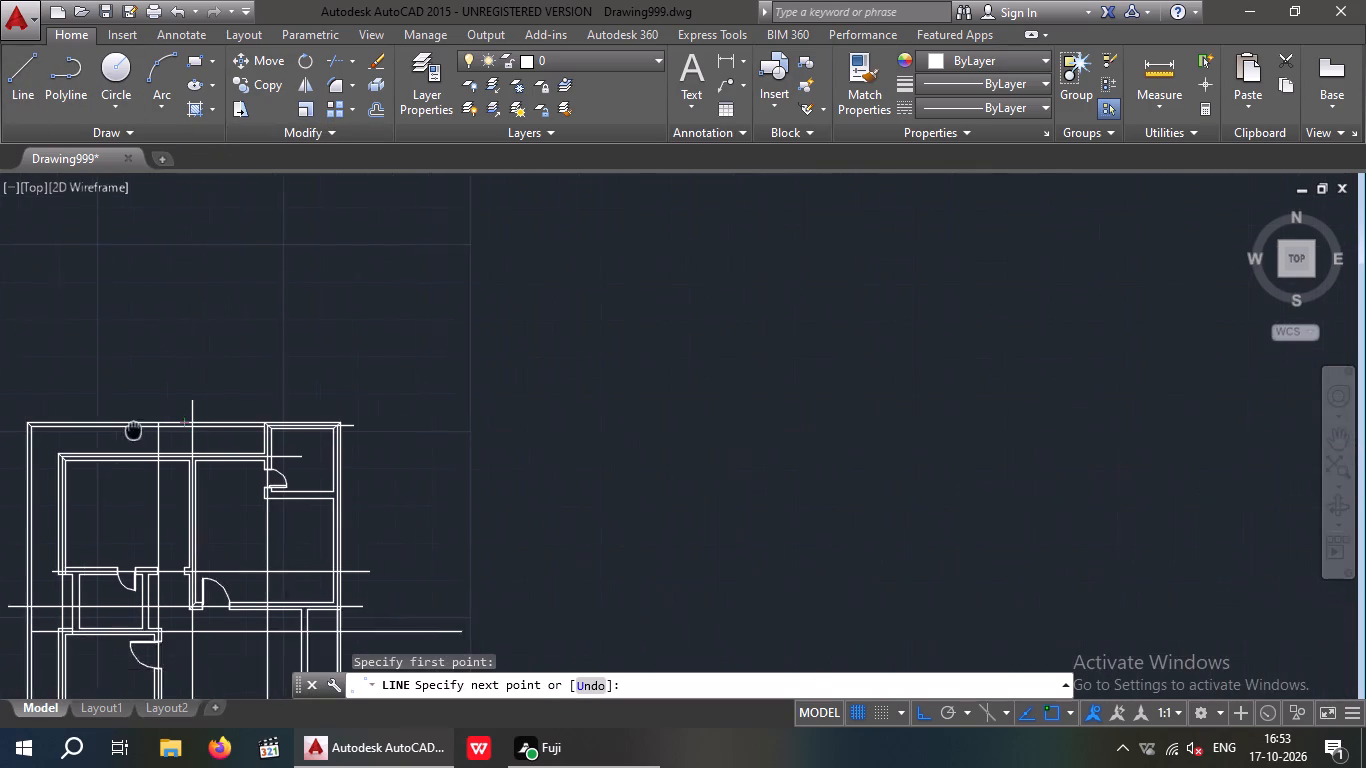
{"action": "middle_click_drag", "start_coordinate": [133, 430], "coordinate": [120, 430]}
{"action": "left_click", "coordinate": [447, 462]}
{"action": "middle_click_drag", "start_coordinate": [278, 522], "coordinate": [914, 390]}
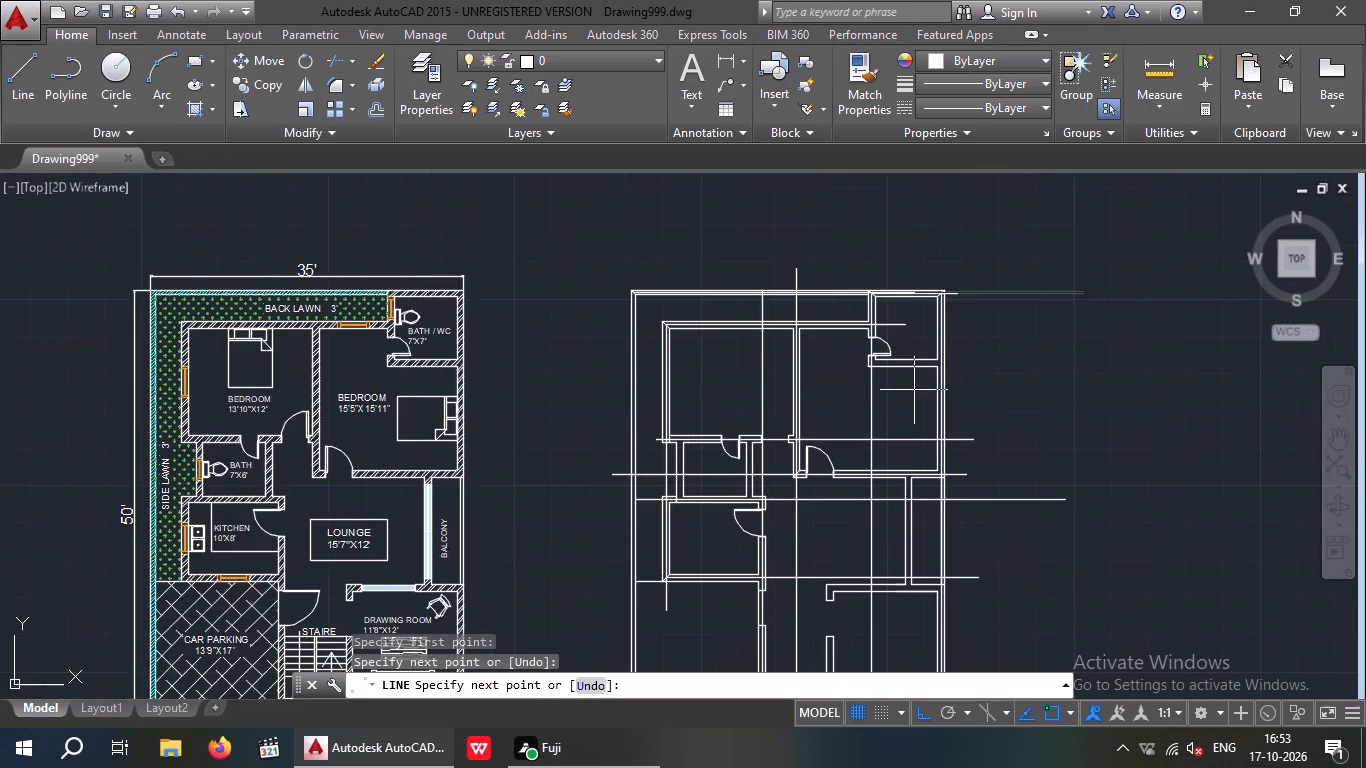
{"action": "key", "text": "Escape"}
Draw a vertical centre line about 52'-3" long from the same diagonal's midpoint down the side boundary wall, ending below the front wall.
{"action": "left_click", "coordinate": [24, 81]}
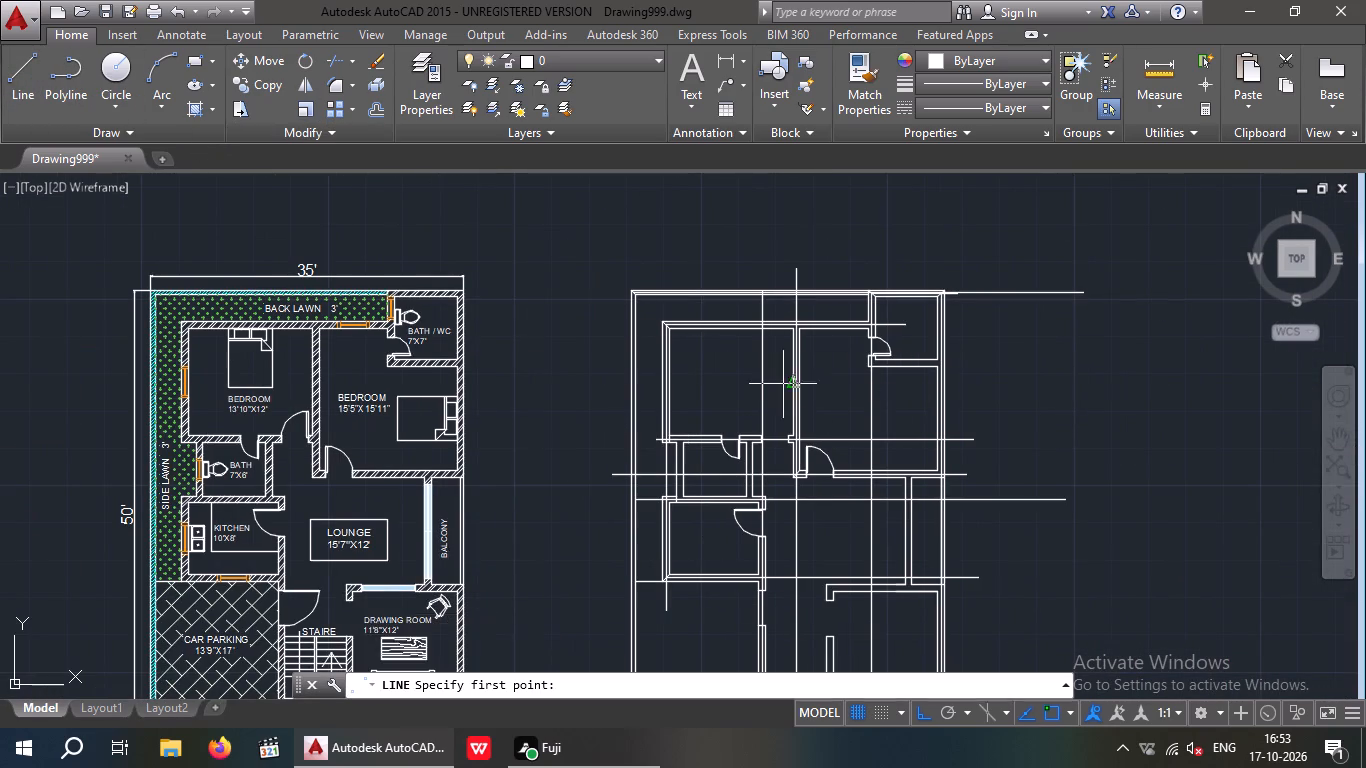
{"action": "scroll", "coordinate": [608, 301], "scroll_direction": "up", "scroll_amount": 3}
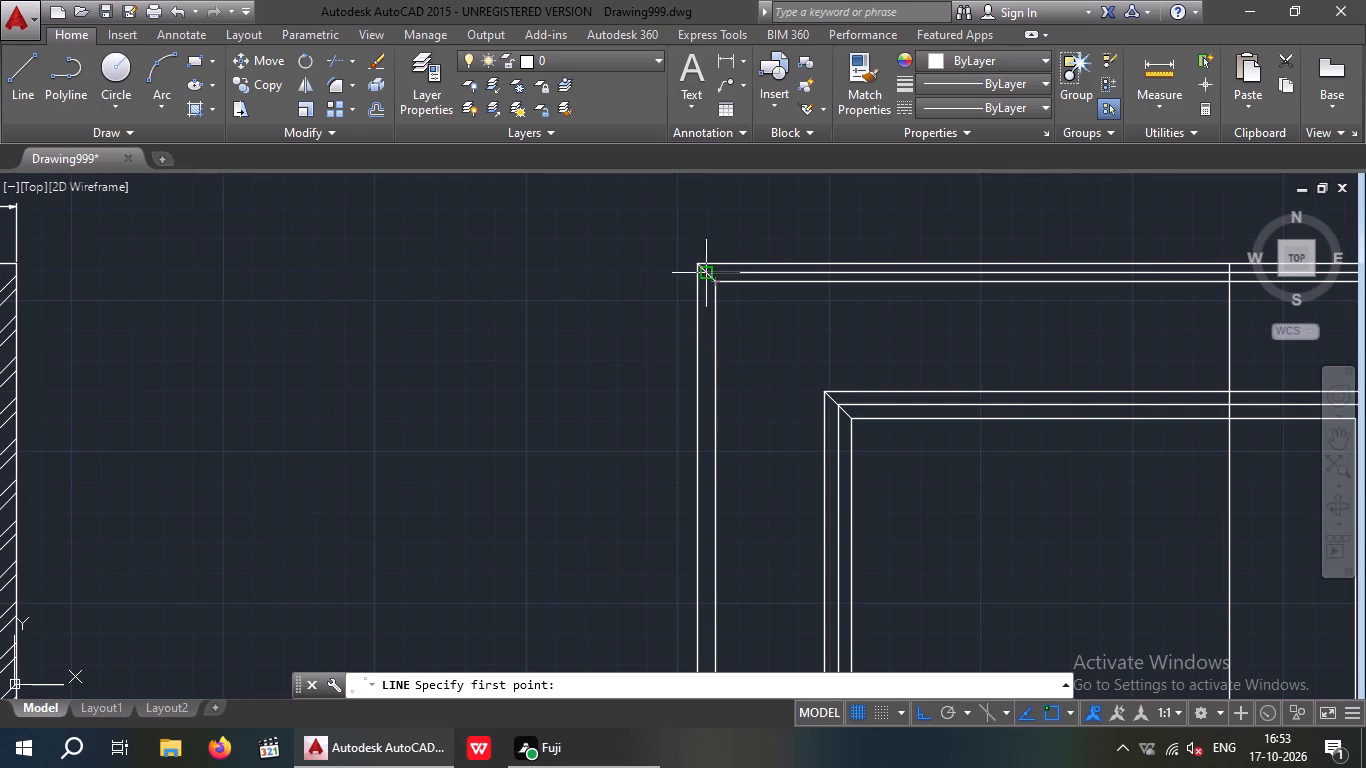
{"action": "left_click", "coordinate": [705, 274]}
{"action": "scroll", "coordinate": [778, 654], "scroll_direction": "down", "scroll_amount": 3}
{"action": "middle_click_drag", "start_coordinate": [785, 654], "coordinate": [781, 447]}
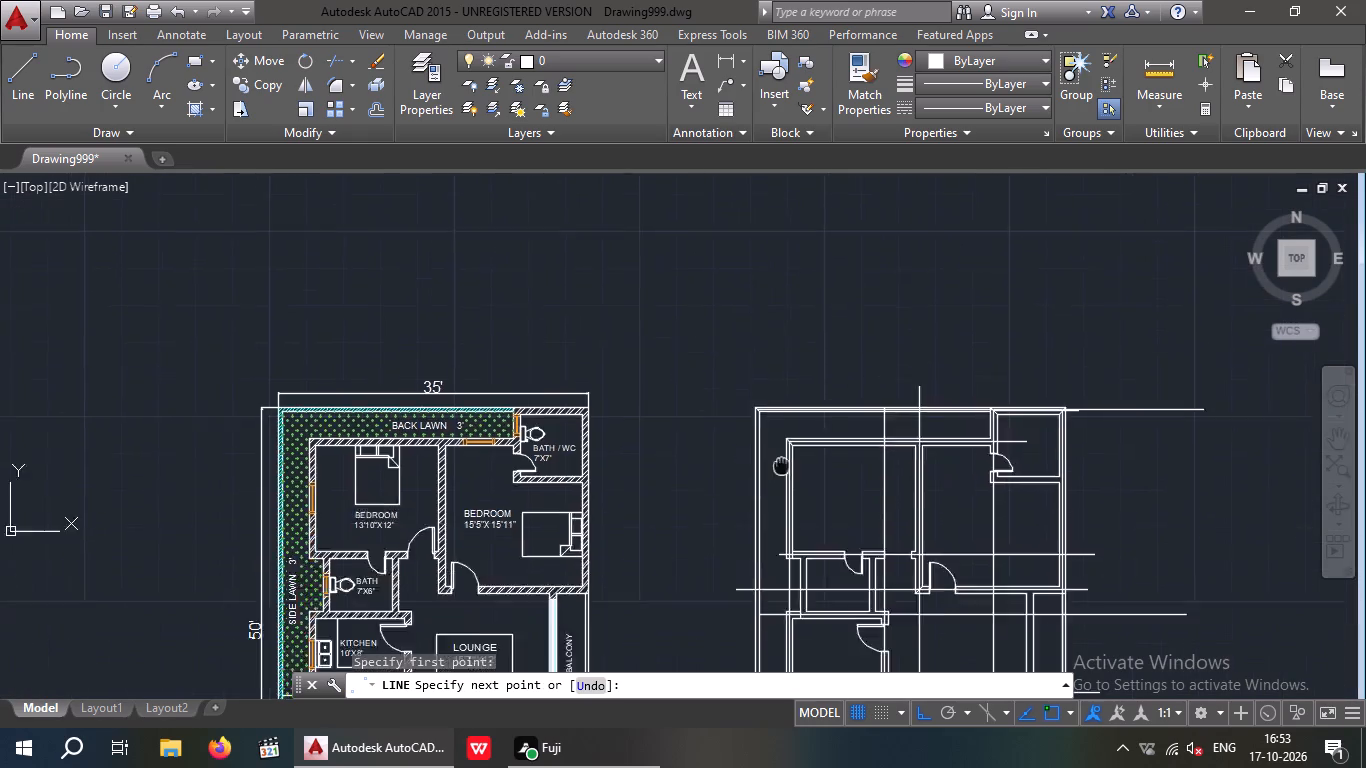
{"action": "middle_click_drag", "start_coordinate": [781, 447], "coordinate": [781, 49]}
{"action": "scroll", "coordinate": [768, 431], "scroll_direction": "up", "scroll_amount": 3}
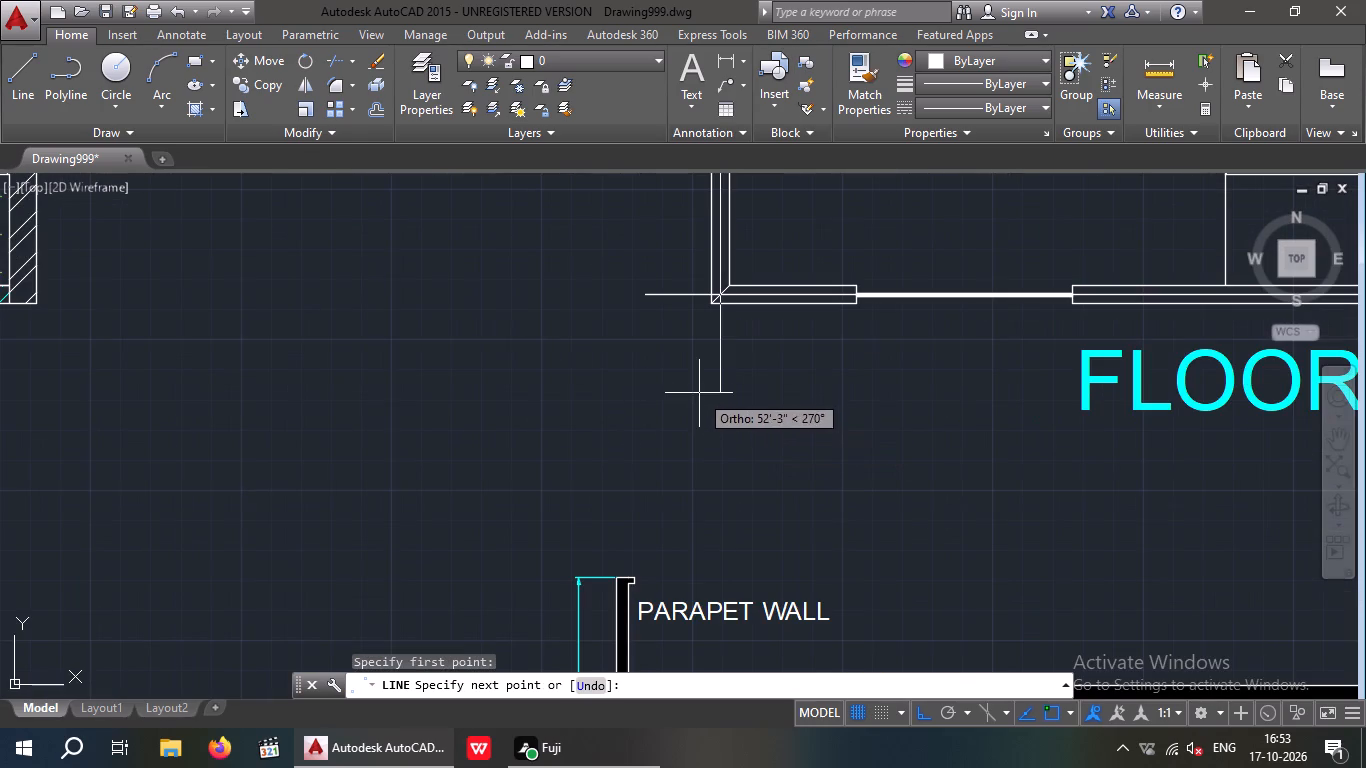
{"action": "left_click", "coordinate": [700, 393]}
{"action": "key", "text": "Escape"}
Draw a 9" by 9" rectangle in the empty space outside the plan's back corner on the side-lawn side.
{"action": "scroll", "coordinate": [870, 377], "scroll_direction": "down", "scroll_amount": 3}
{"action": "middle_click_drag", "start_coordinate": [965, 301], "coordinate": [868, 460]}
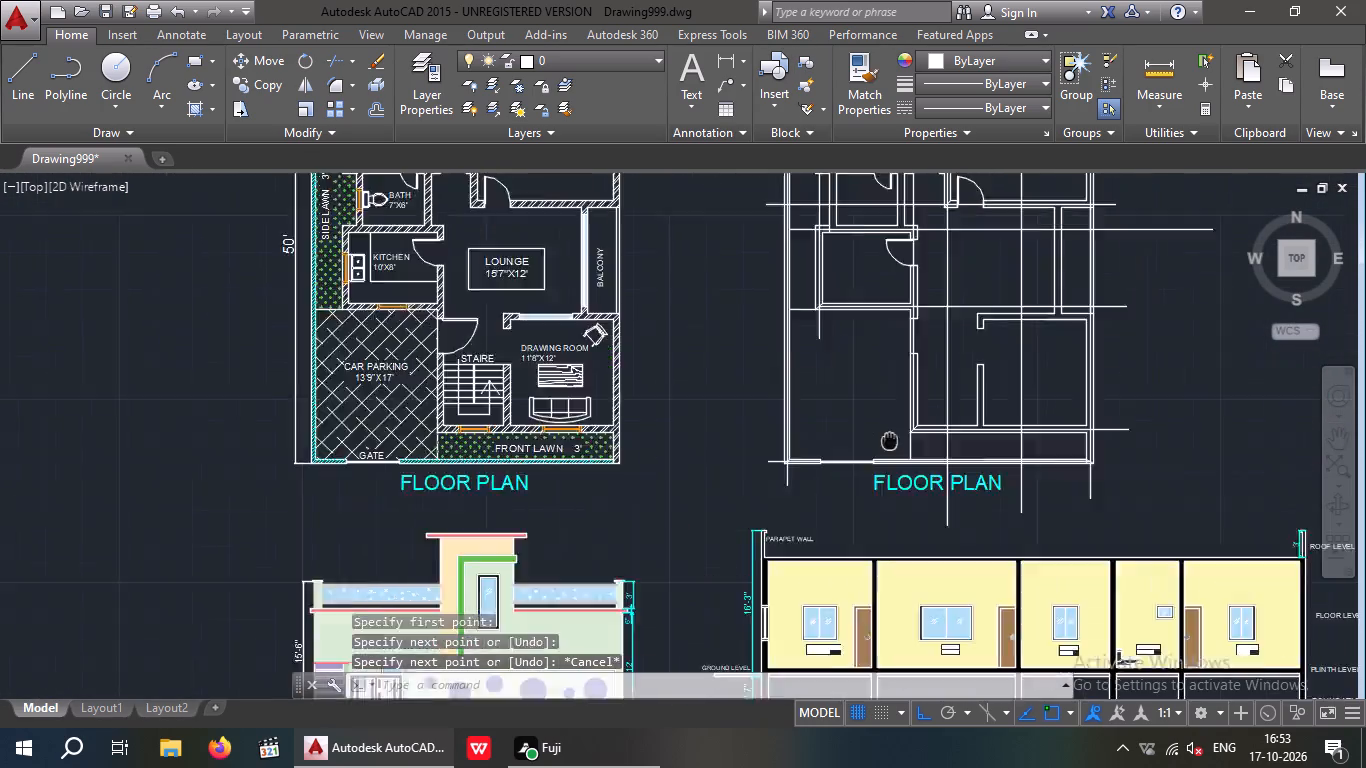
{"action": "middle_click_drag", "start_coordinate": [868, 460], "coordinate": [627, 600]}
{"action": "scroll", "coordinate": [637, 219], "scroll_direction": "up", "scroll_amount": 2}
{"action": "middle_click_drag", "start_coordinate": [881, 315], "coordinate": [916, 463]}
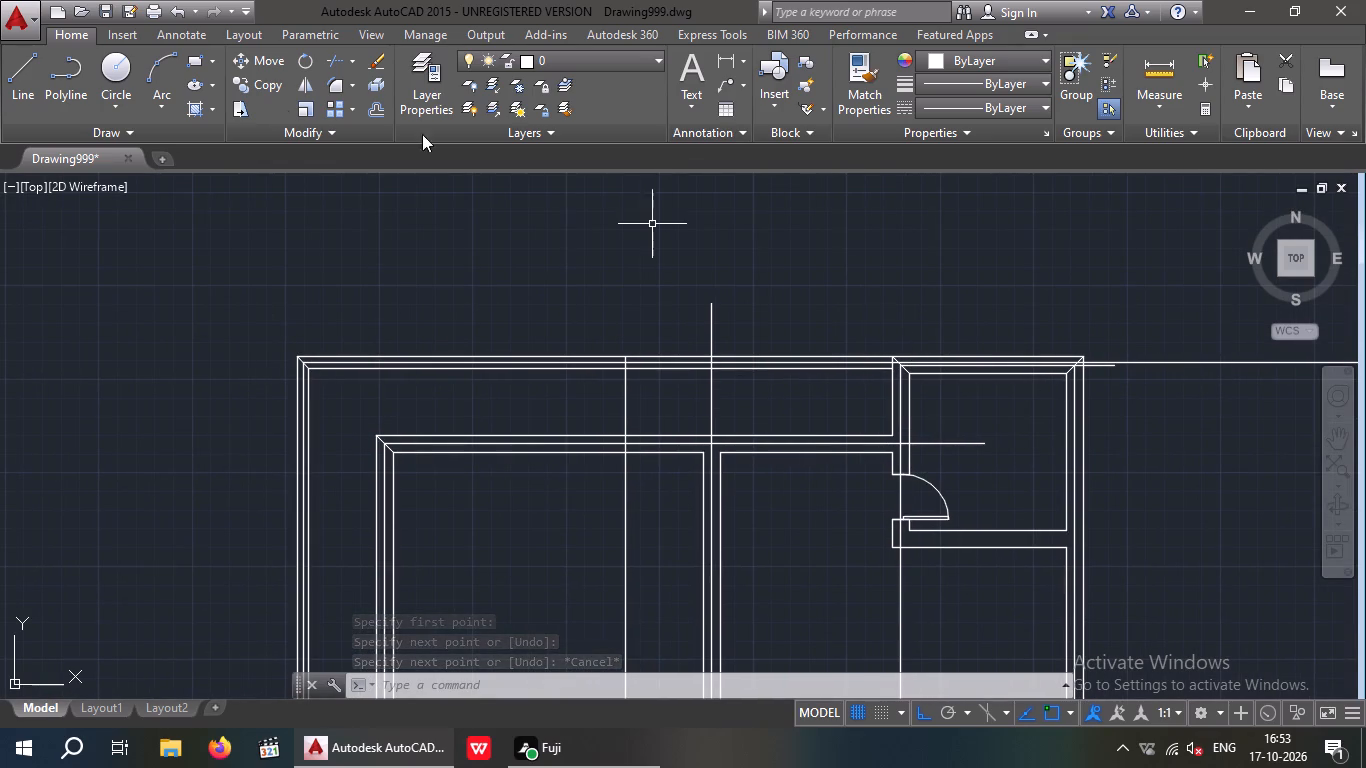
{"action": "left_click", "coordinate": [189, 61]}
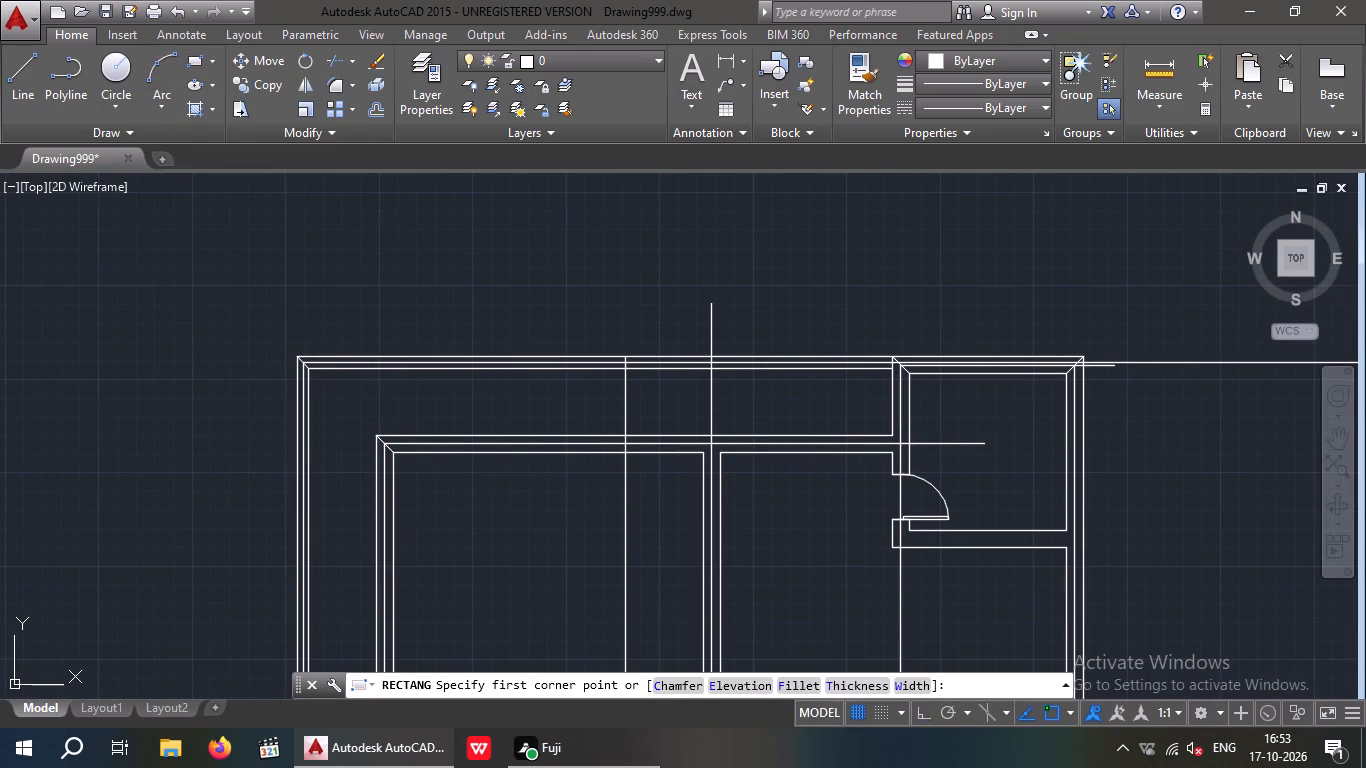
{"action": "left_click", "coordinate": [157, 268]}
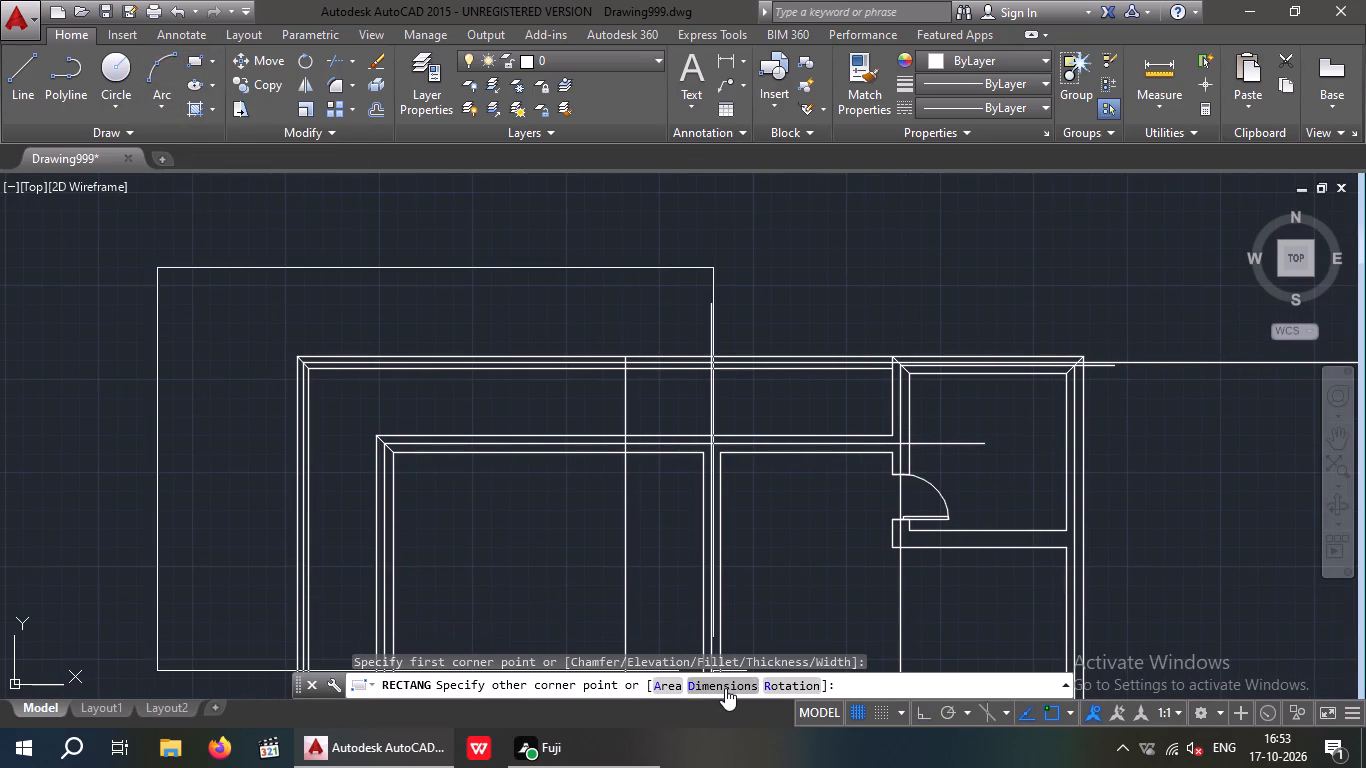
{"action": "left_click", "coordinate": [725, 688]}
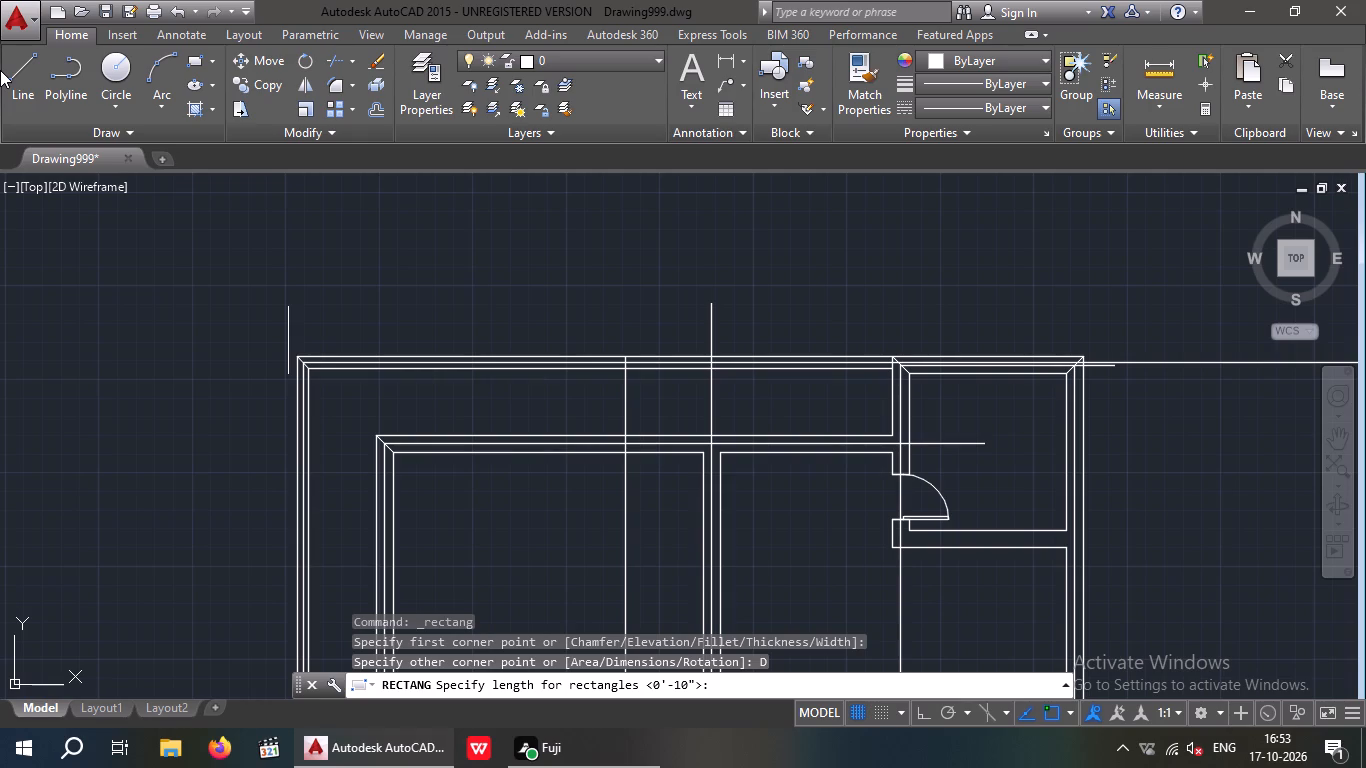
{"action": "key", "text": "9"}
{"action": "key", "text": "Return"}
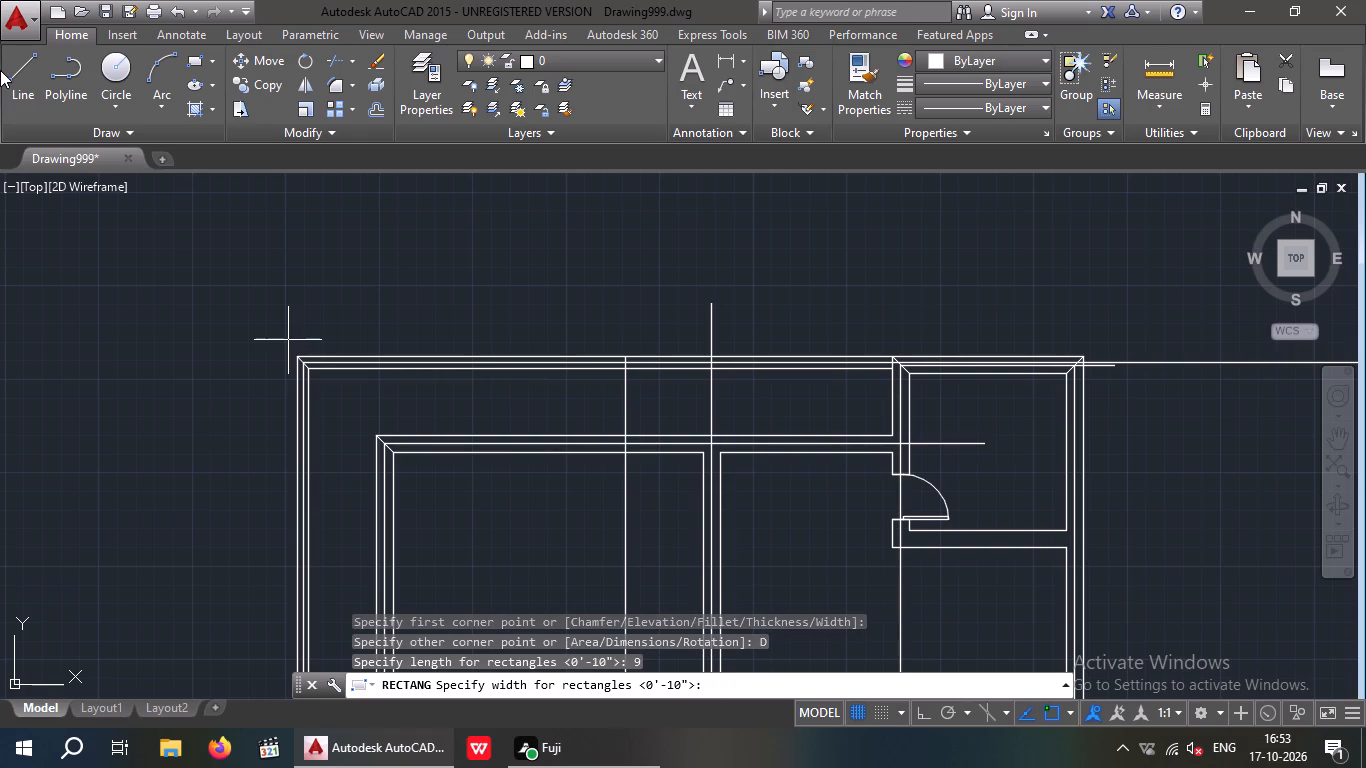
{"action": "key", "text": "9"}
{"action": "key", "text": "Return"}
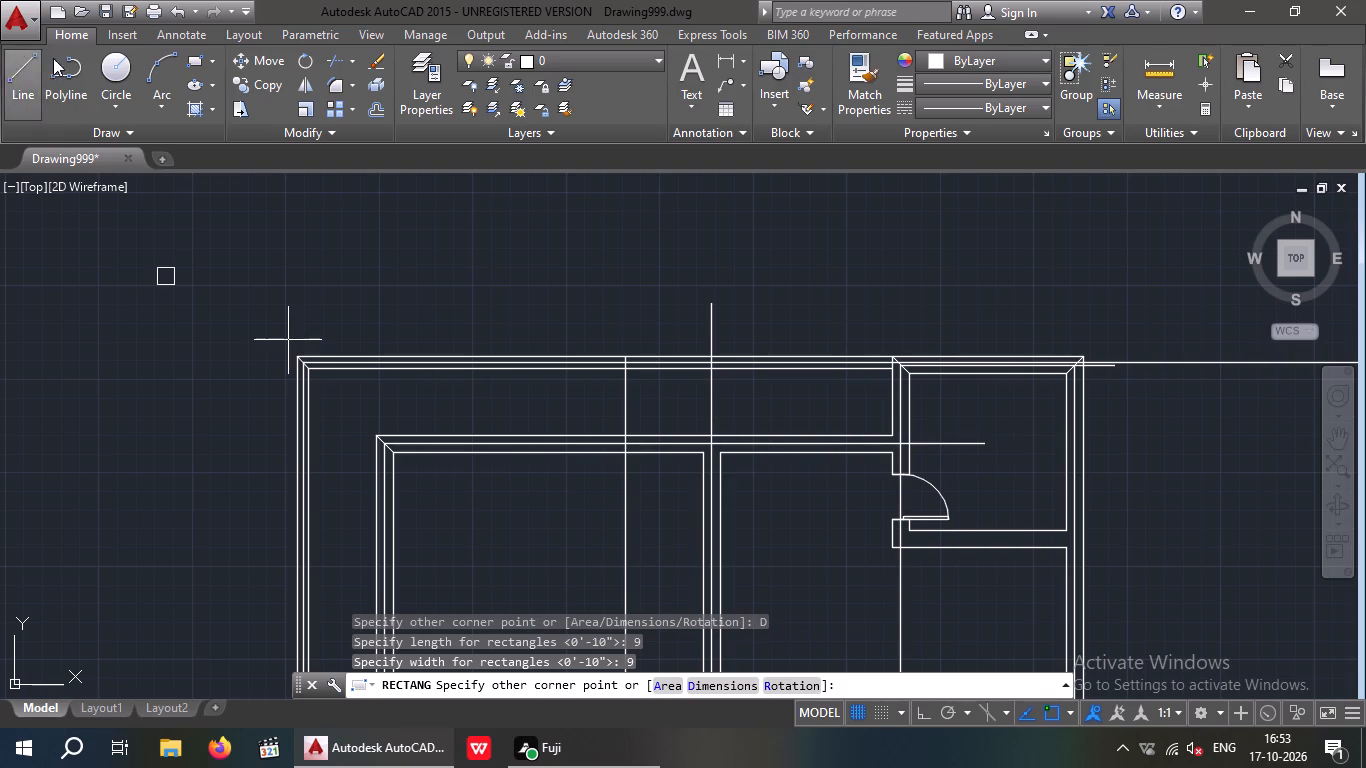
{"action": "left_click", "coordinate": [188, 314]}
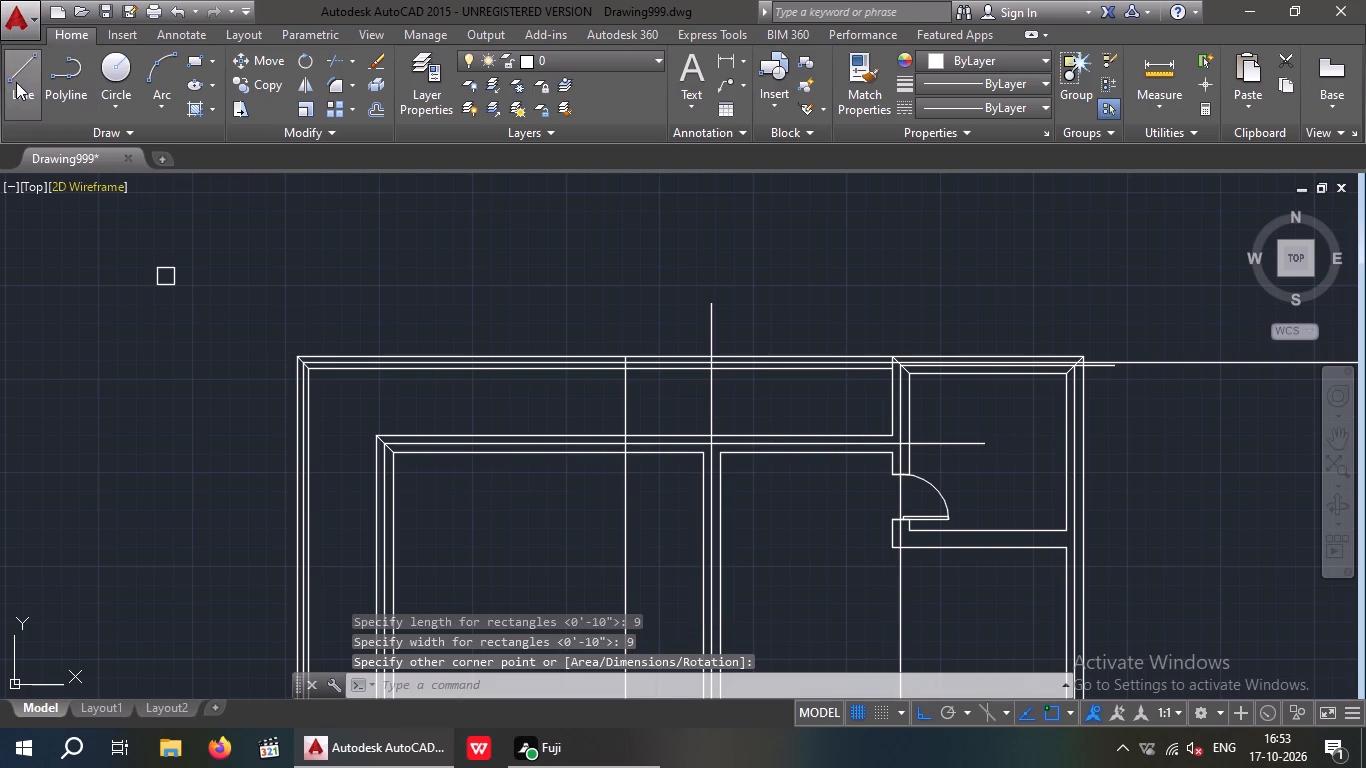
Draw a vertical line through the small square, joining the midpoints of its top and bottom edges.
{"action": "left_click", "coordinate": [16, 82]}
{"action": "scroll", "coordinate": [177, 254], "scroll_direction": "up", "scroll_amount": 2}
{"action": "left_click", "coordinate": [139, 294]}
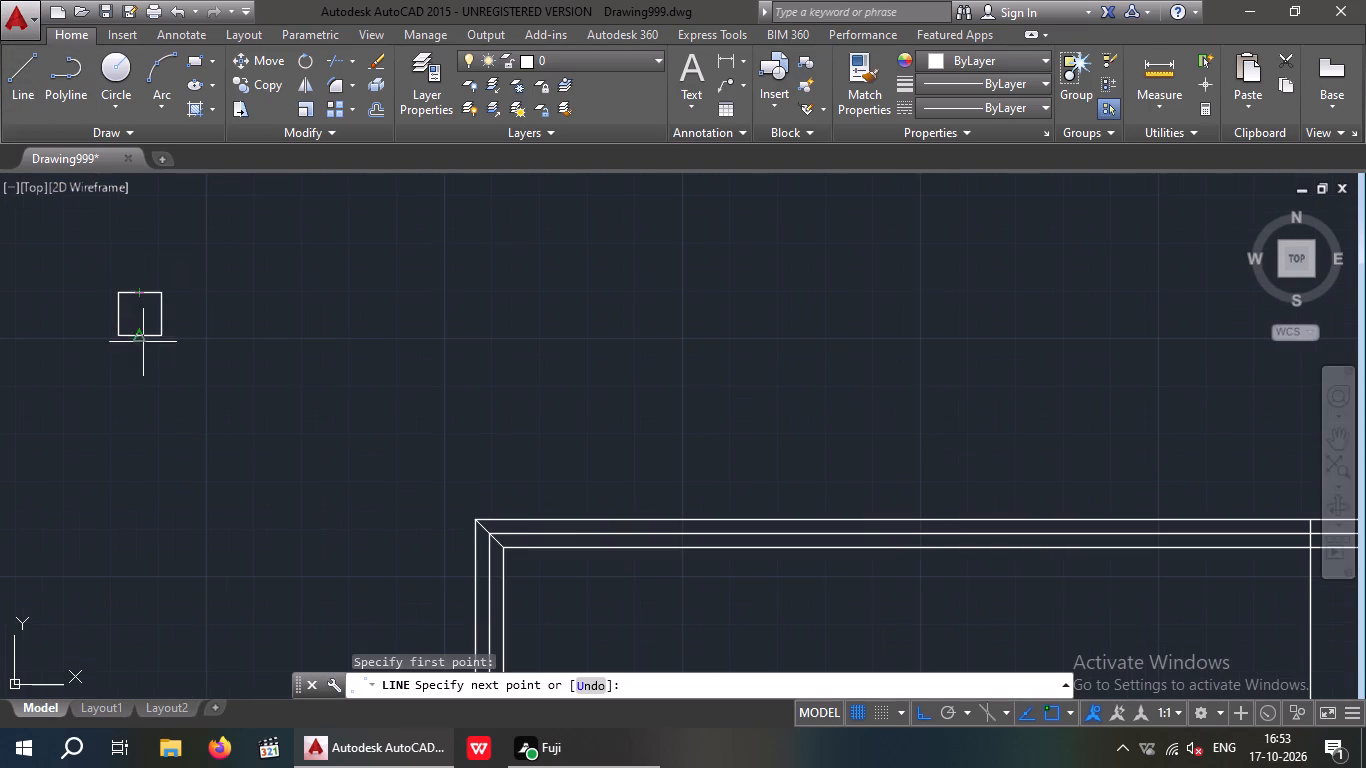
{"action": "left_click", "coordinate": [143, 340]}
{"action": "key", "text": "Escape"}
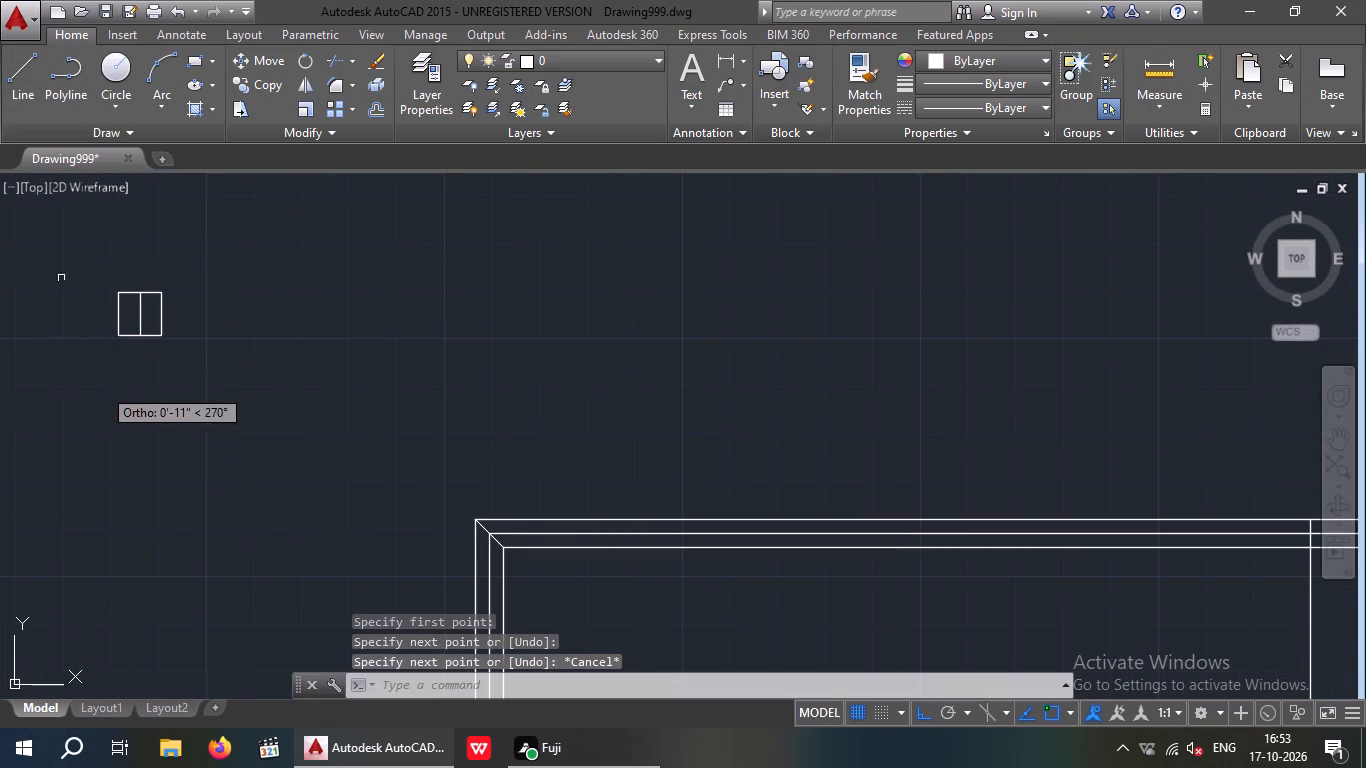
Draw a horizontal line through the small square from its side midpoint and trim off the part extending beyond the square.
{"action": "left_click", "coordinate": [23, 64]}
{"action": "left_click", "coordinate": [115, 320]}
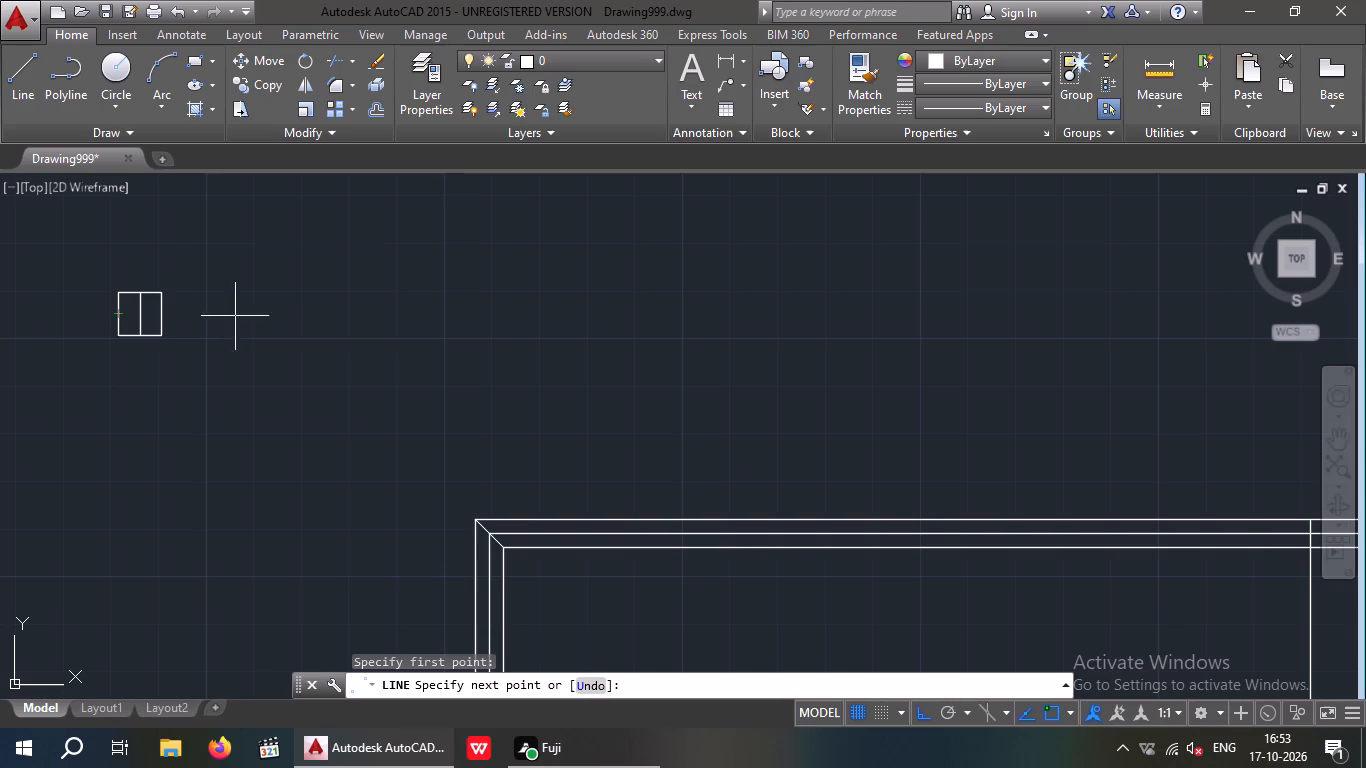
{"action": "left_click", "coordinate": [243, 315]}
{"action": "key", "text": "Escape"}
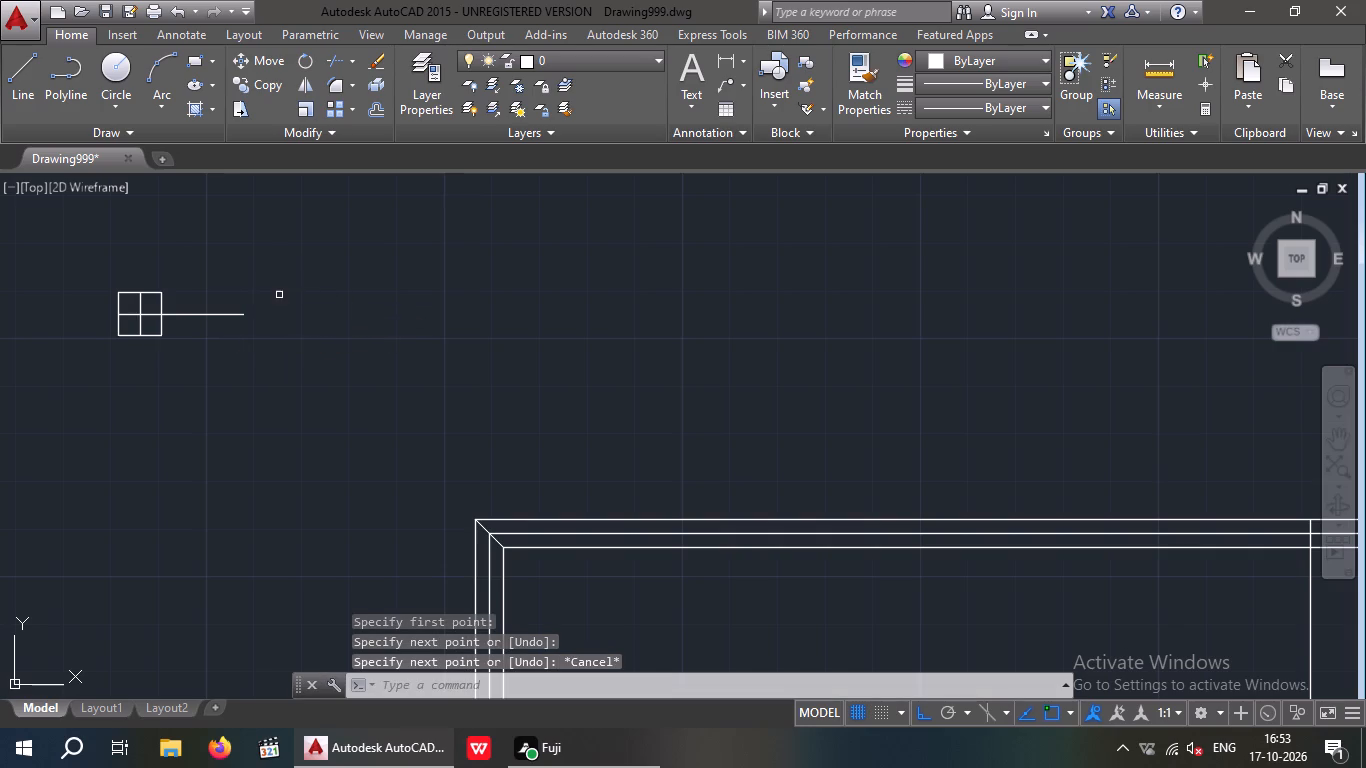
{"action": "type", "text": "TR"}
{"action": "key", "text": "space"}
{"action": "key", "text": "space"}
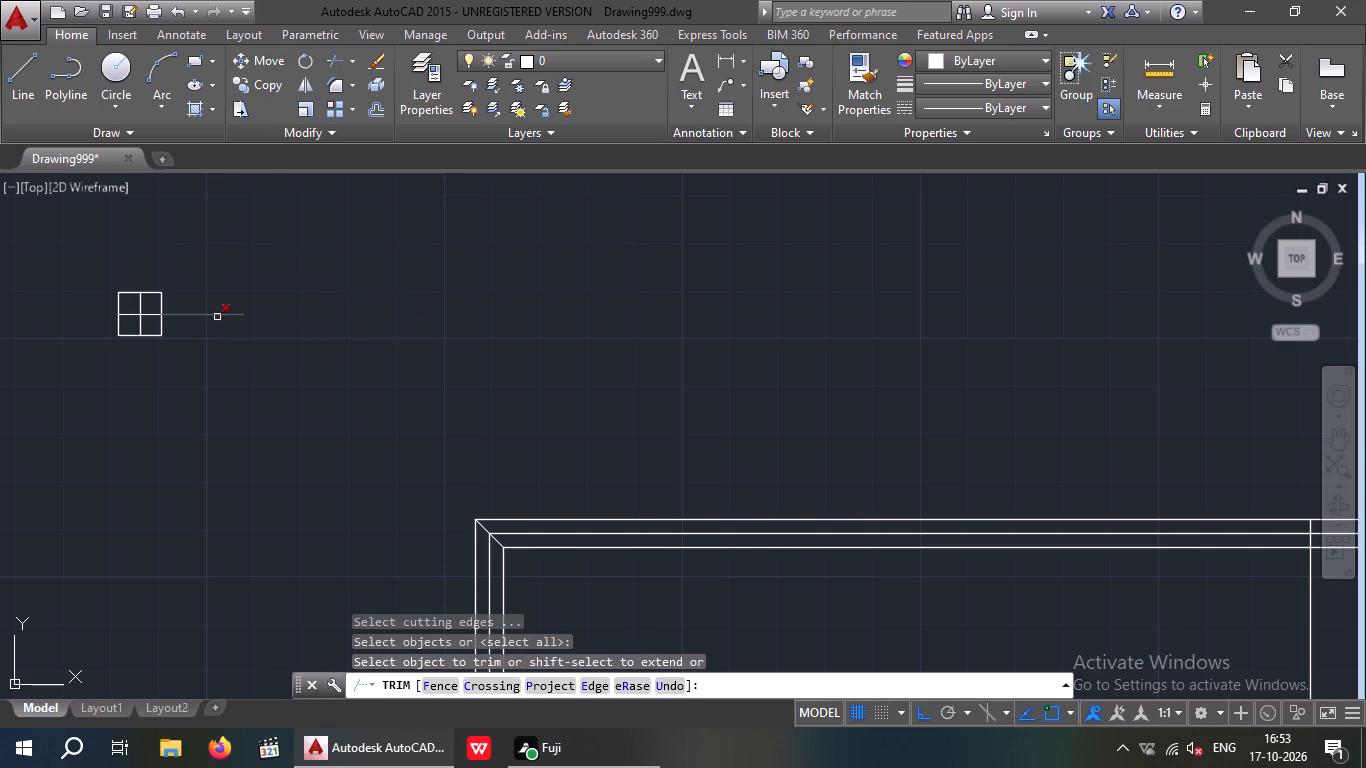
{"action": "left_click", "coordinate": [217, 317]}
{"action": "key", "text": "Escape"}
Set the colour of the small square and its two cross lines to yellow 244,238,81.
{"action": "left_click_drag", "start_coordinate": [192, 241], "coordinate": [202, 263]}
{"action": "left_click", "coordinate": [71, 382]}
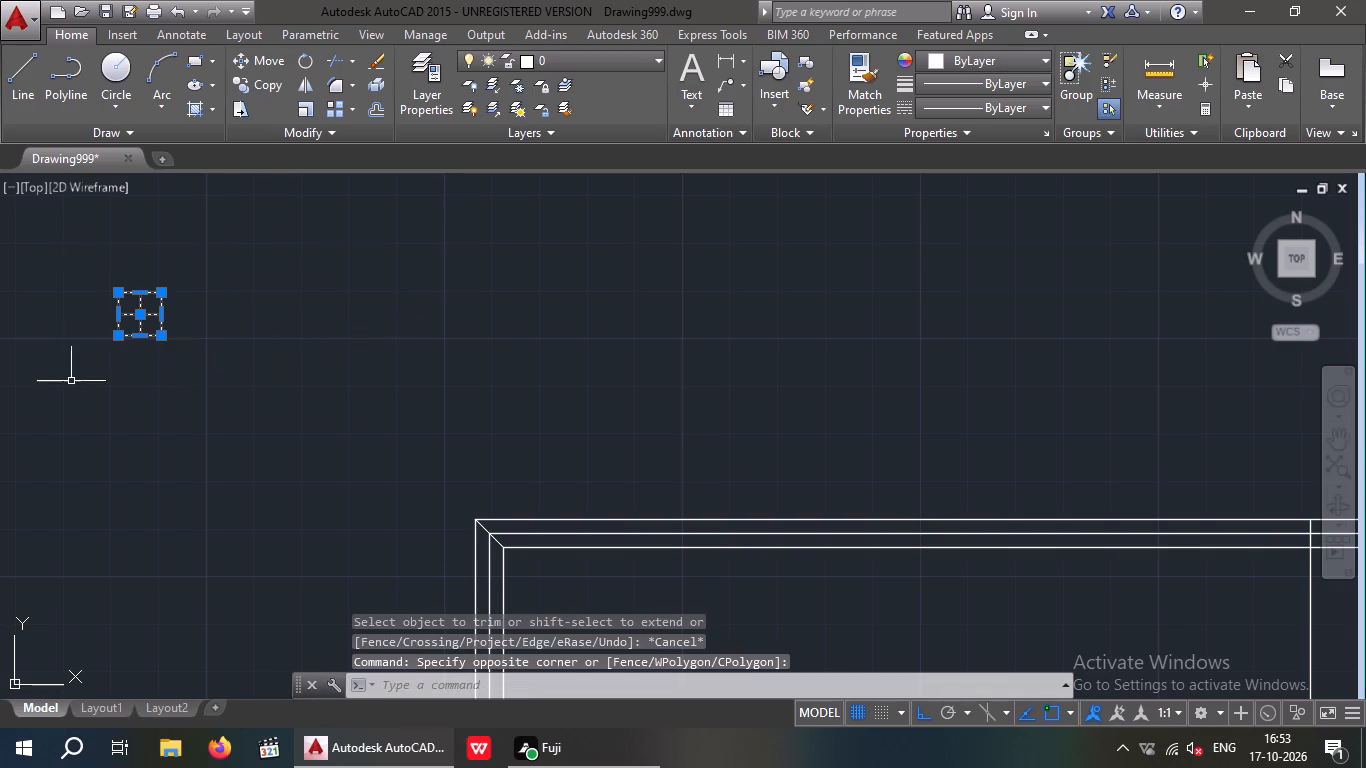
{"action": "left_click", "coordinate": [578, 66]}
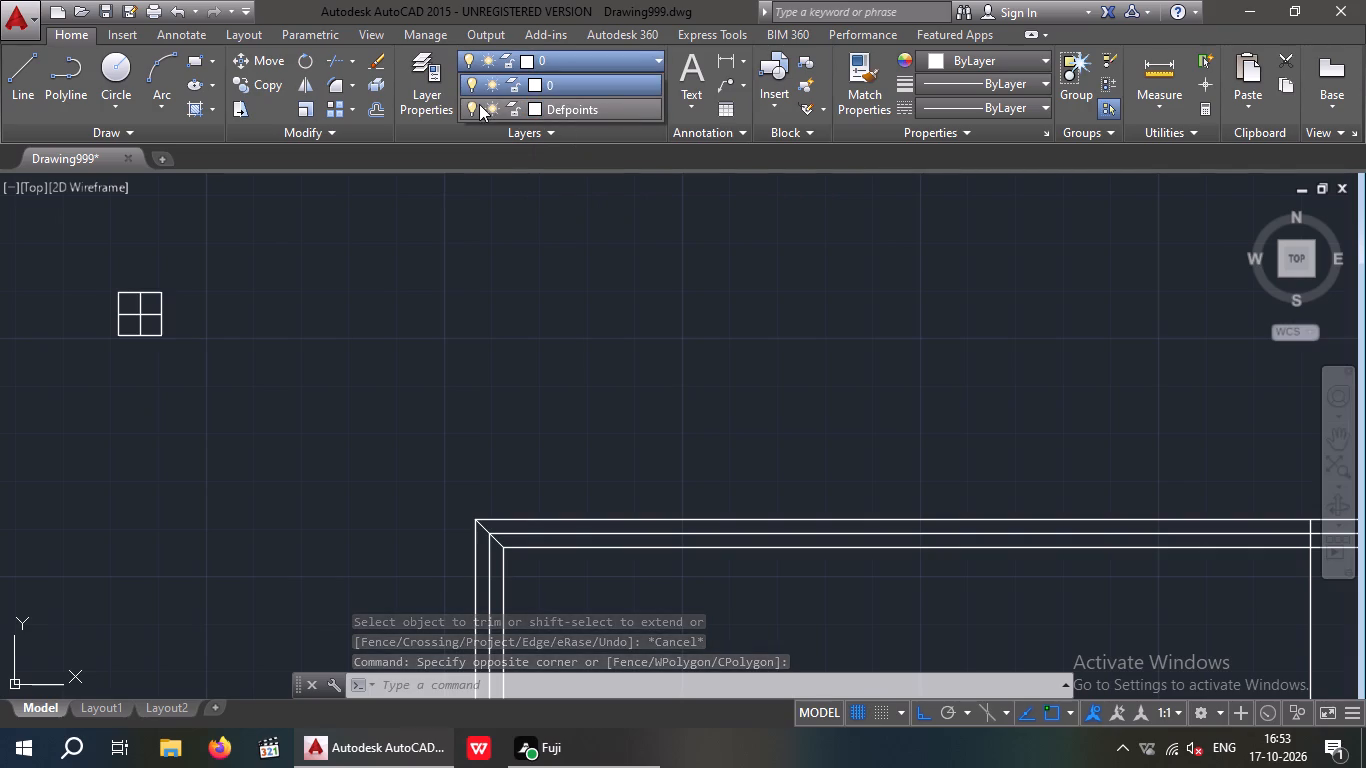
{"action": "left_click_drag", "start_coordinate": [655, 266], "coordinate": [662, 256]}
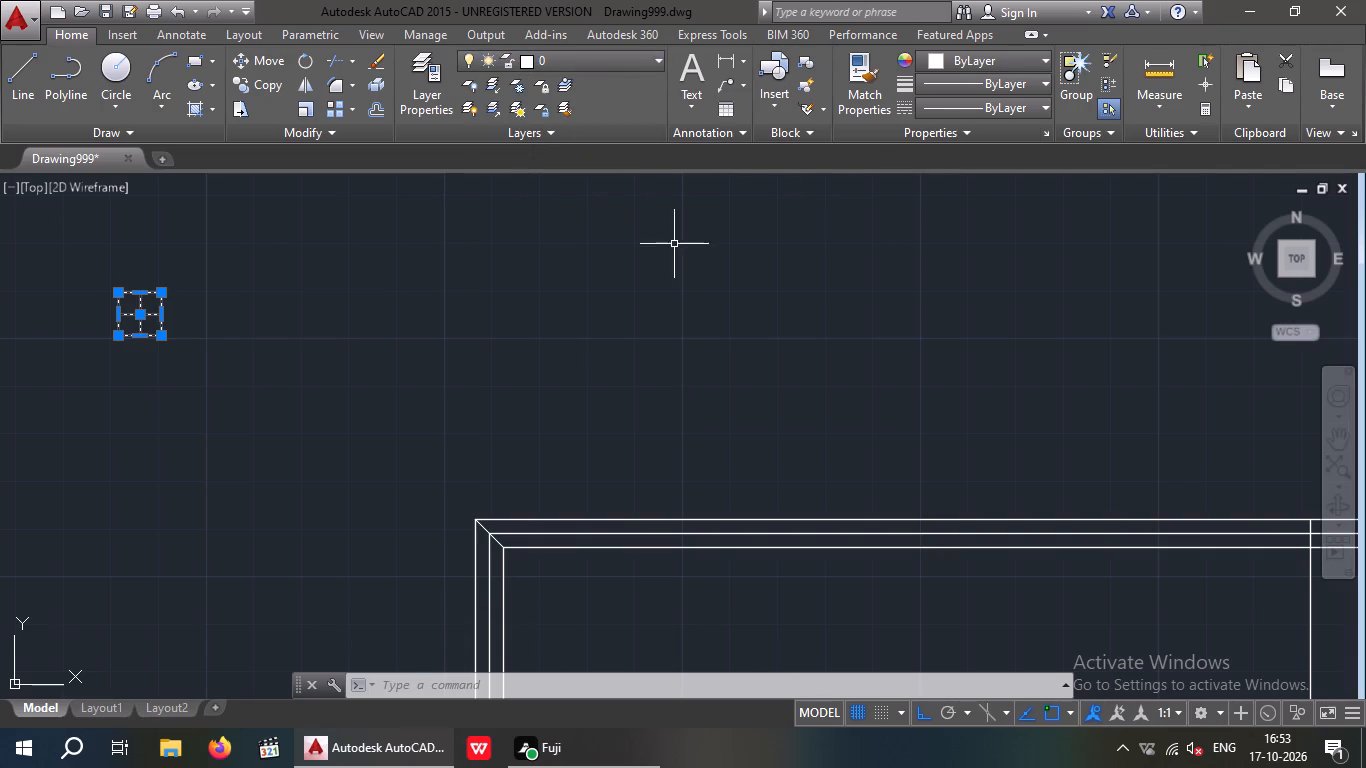
{"action": "left_click", "coordinate": [940, 62]}
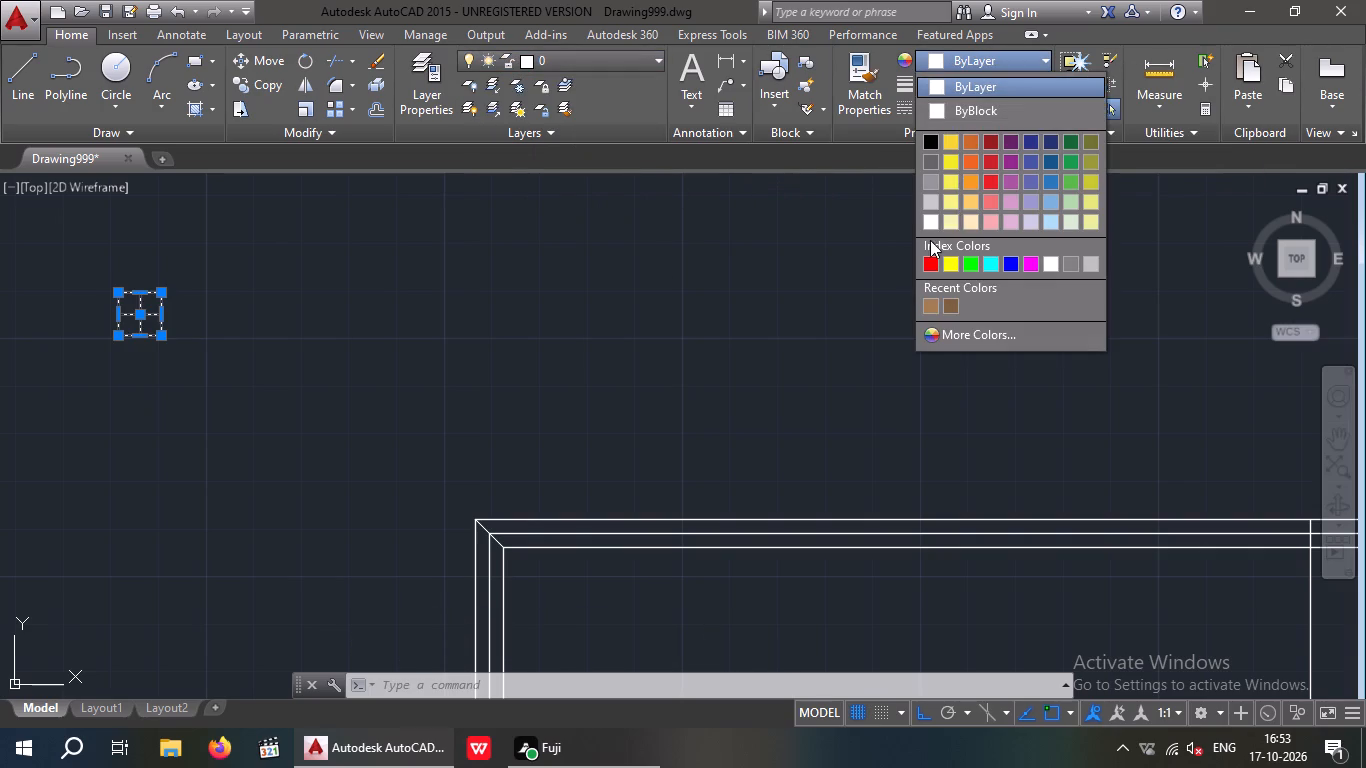
{"action": "left_click", "coordinate": [947, 184]}
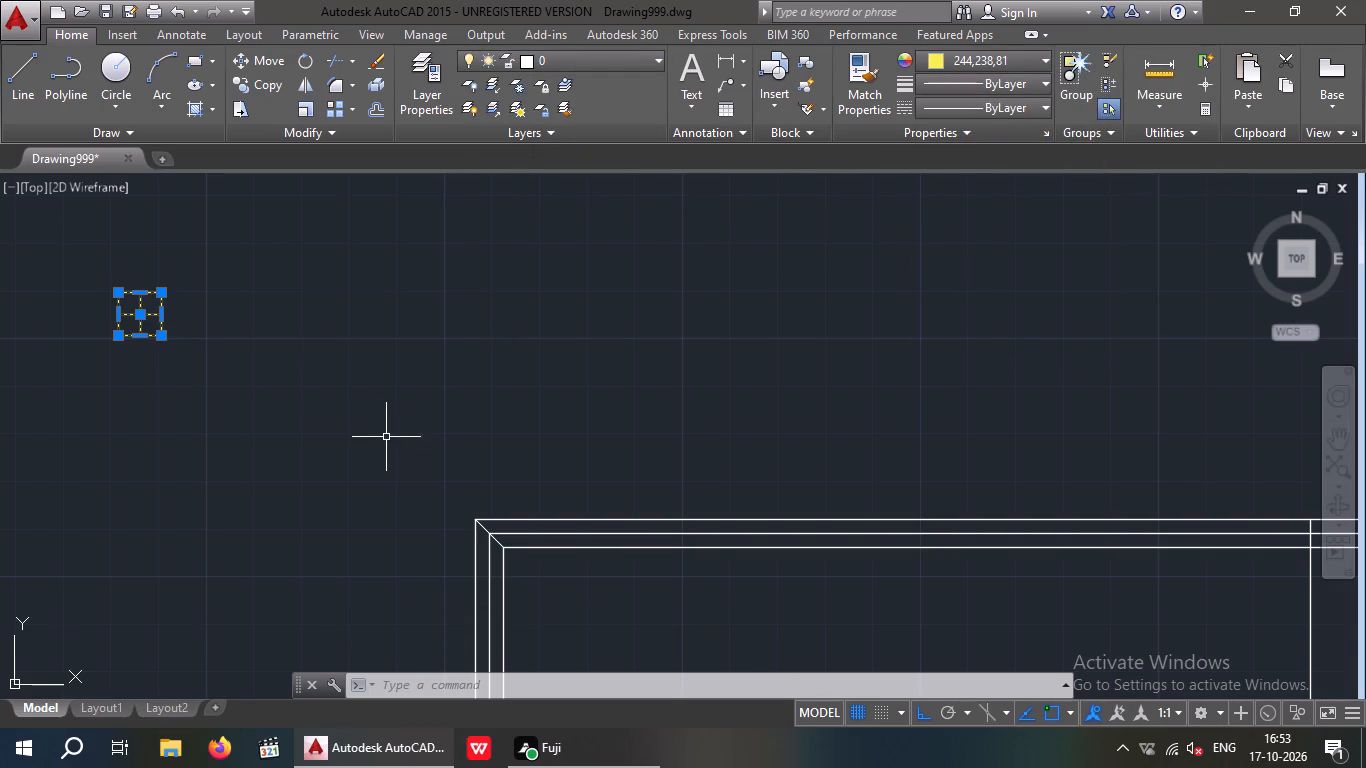
{"action": "key", "text": "Escape"}
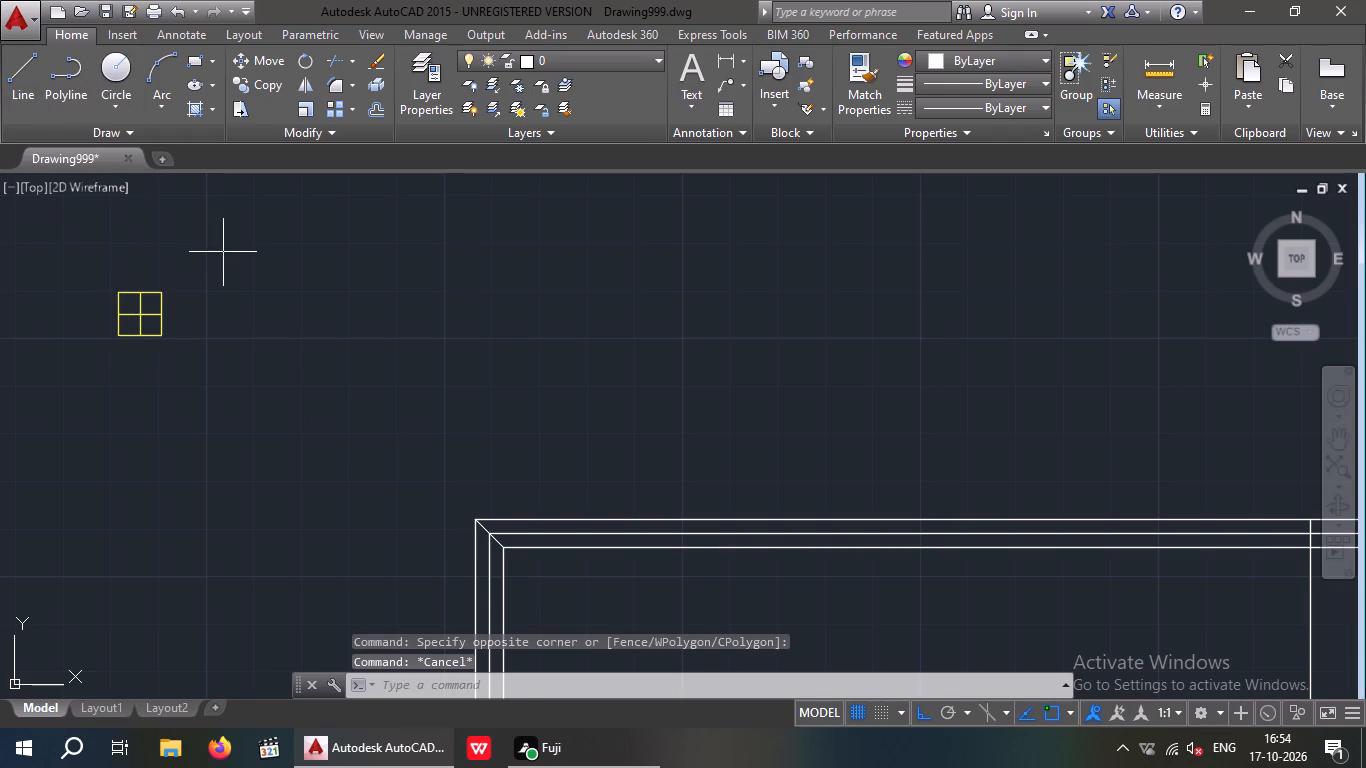
Copy the yellow square with its cross lines, by its centre, onto the two back-wall corners of the bath/WC in the stripped plan.
{"action": "left_click", "coordinate": [223, 252]}
{"action": "left_click", "coordinate": [20, 428]}
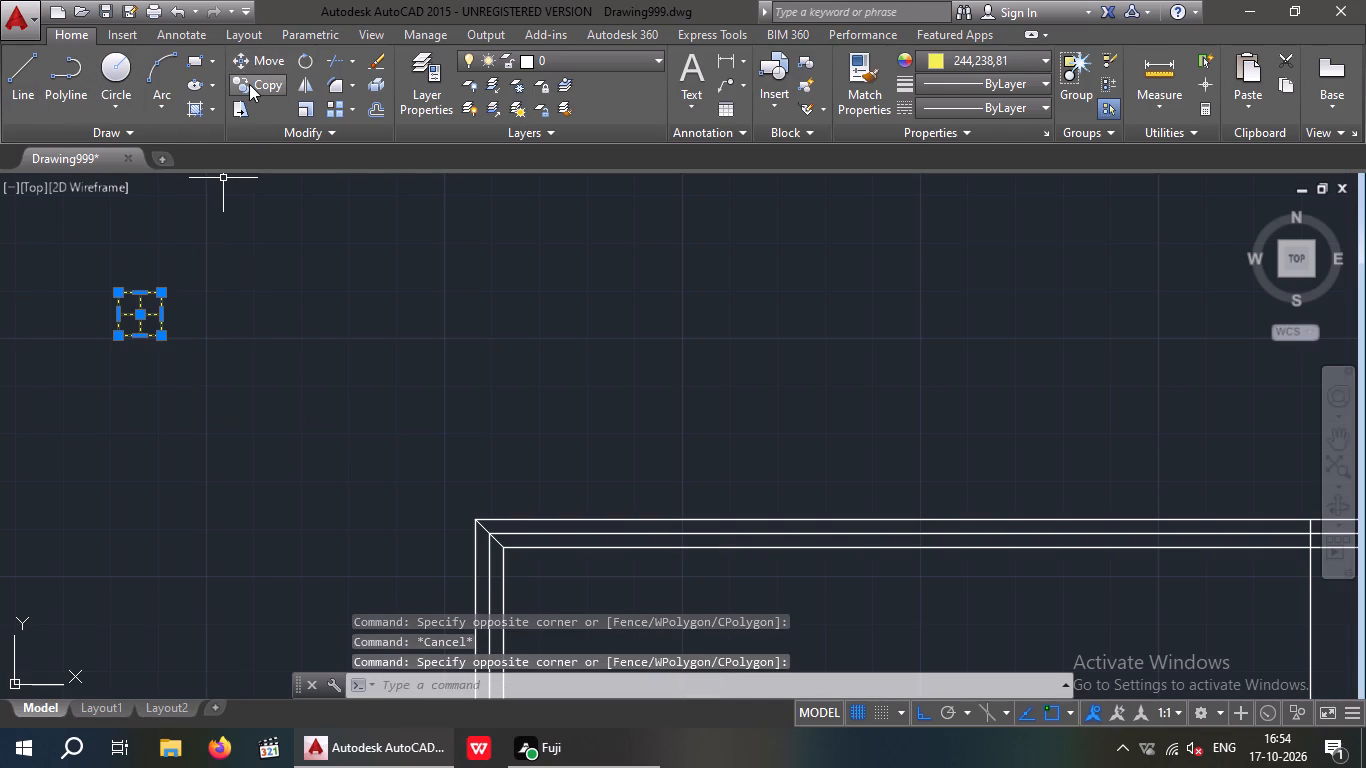
{"action": "left_click", "coordinate": [249, 84]}
{"action": "left_click", "coordinate": [136, 317]}
{"action": "scroll", "coordinate": [910, 535], "scroll_direction": "down", "scroll_amount": 4}
{"action": "middle_click_drag", "start_coordinate": [921, 554], "coordinate": [245, 409]}
{"action": "scroll", "coordinate": [656, 390], "scroll_direction": "up", "scroll_amount": 3}
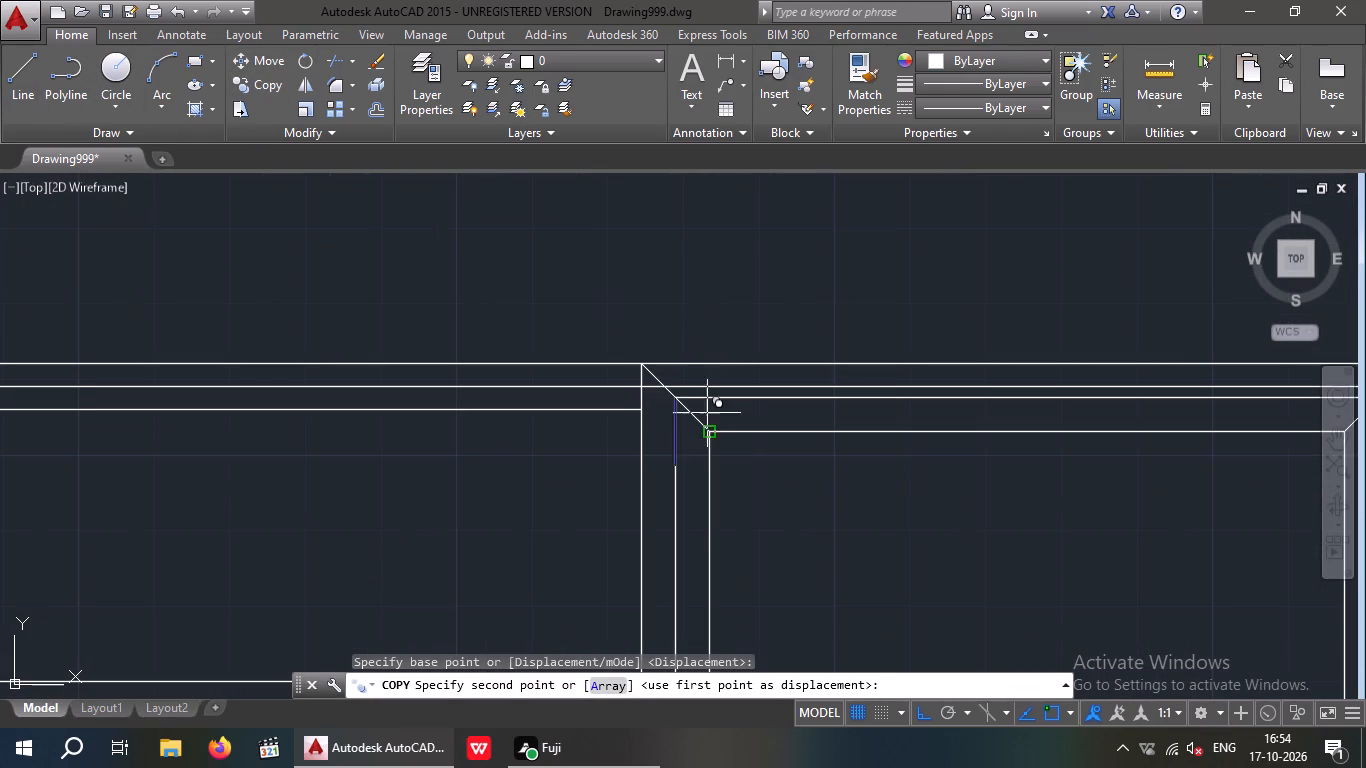
{"action": "left_click", "coordinate": [677, 403]}
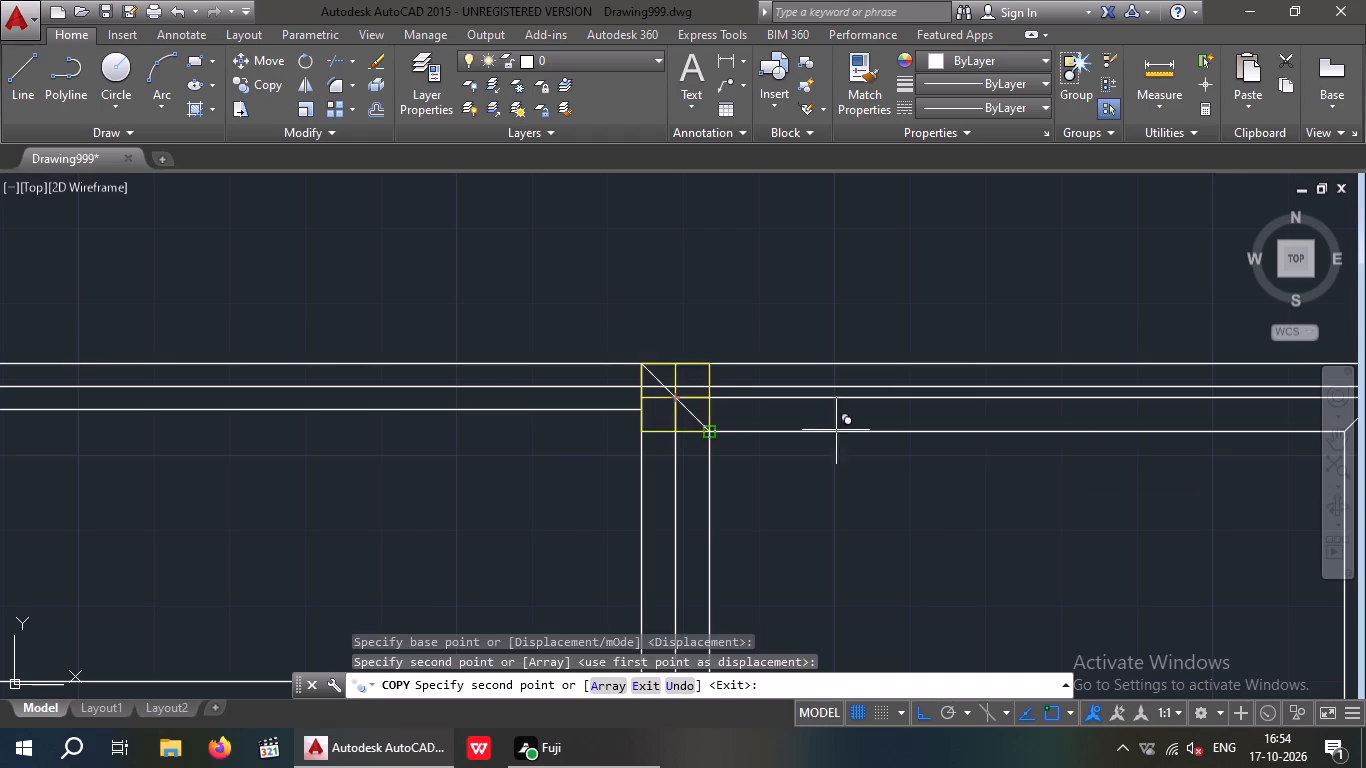
{"action": "scroll", "coordinate": [1044, 463], "scroll_direction": "down", "scroll_amount": 3}
{"action": "middle_click_drag", "start_coordinate": [988, 482], "coordinate": [730, 482]}
{"action": "scroll", "coordinate": [807, 432], "scroll_direction": "up", "scroll_amount": 2}
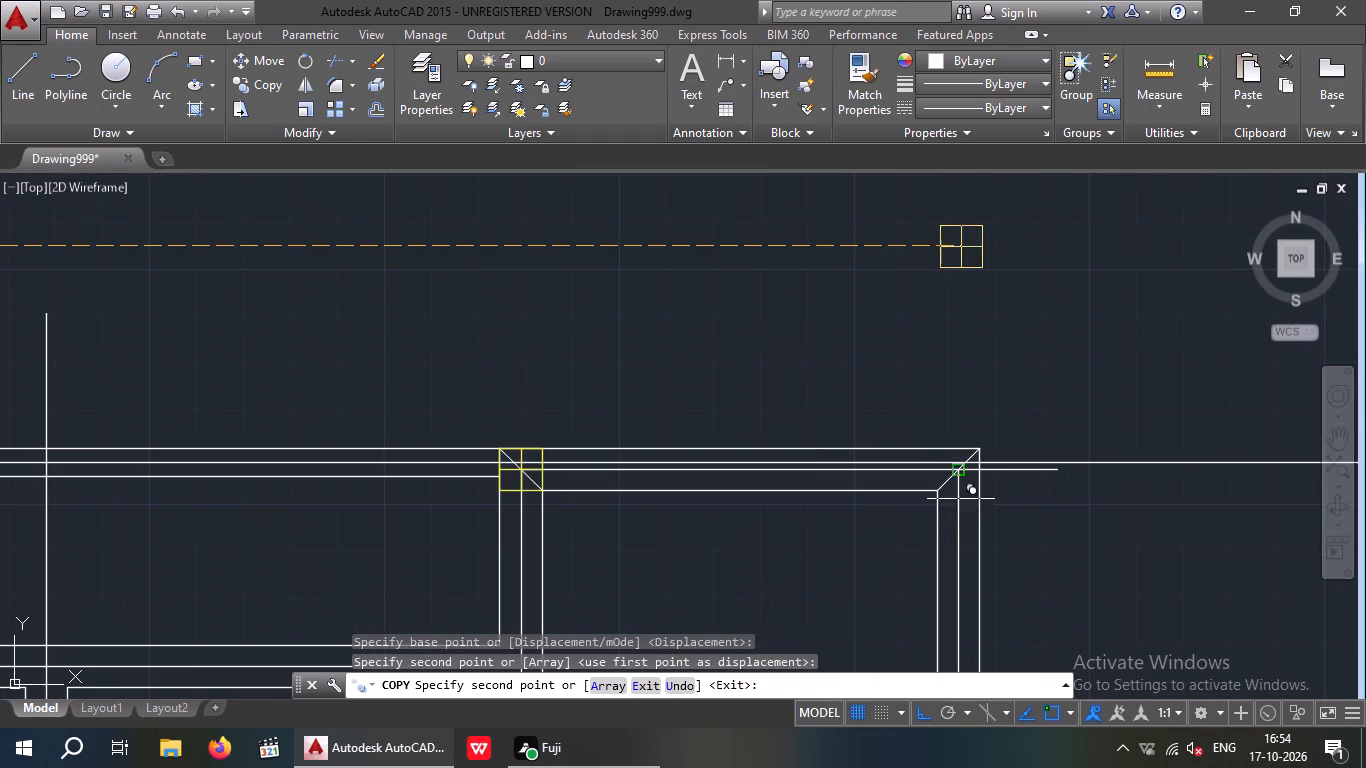
{"action": "scroll", "coordinate": [958, 480], "scroll_direction": "up", "scroll_amount": 4}
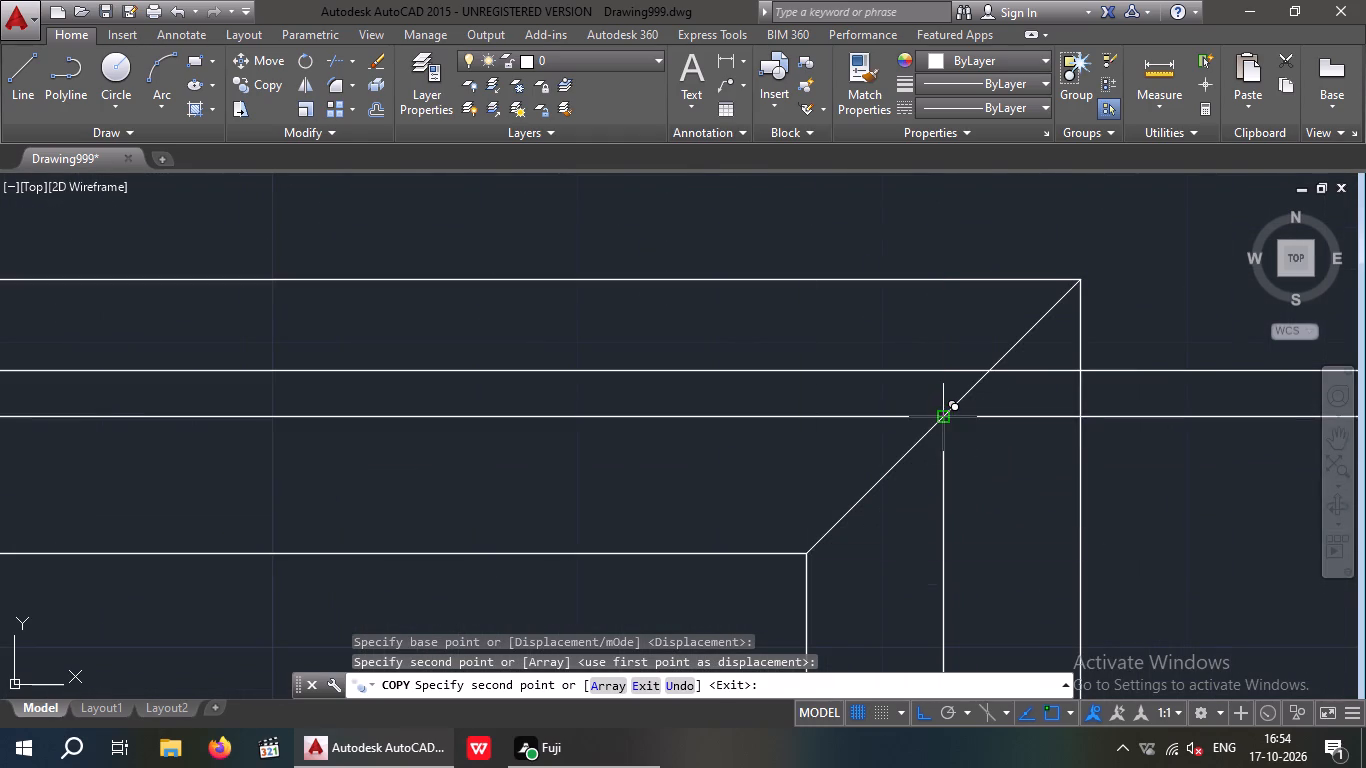
{"action": "left_click", "coordinate": [947, 418]}
Copy the yellow square onto the junction of the outer wall with the wall between the large bedroom and the lounge.
{"action": "scroll", "coordinate": [910, 528], "scroll_direction": "down", "scroll_amount": 10}
{"action": "middle_click_drag", "start_coordinate": [790, 558], "coordinate": [864, 112]}
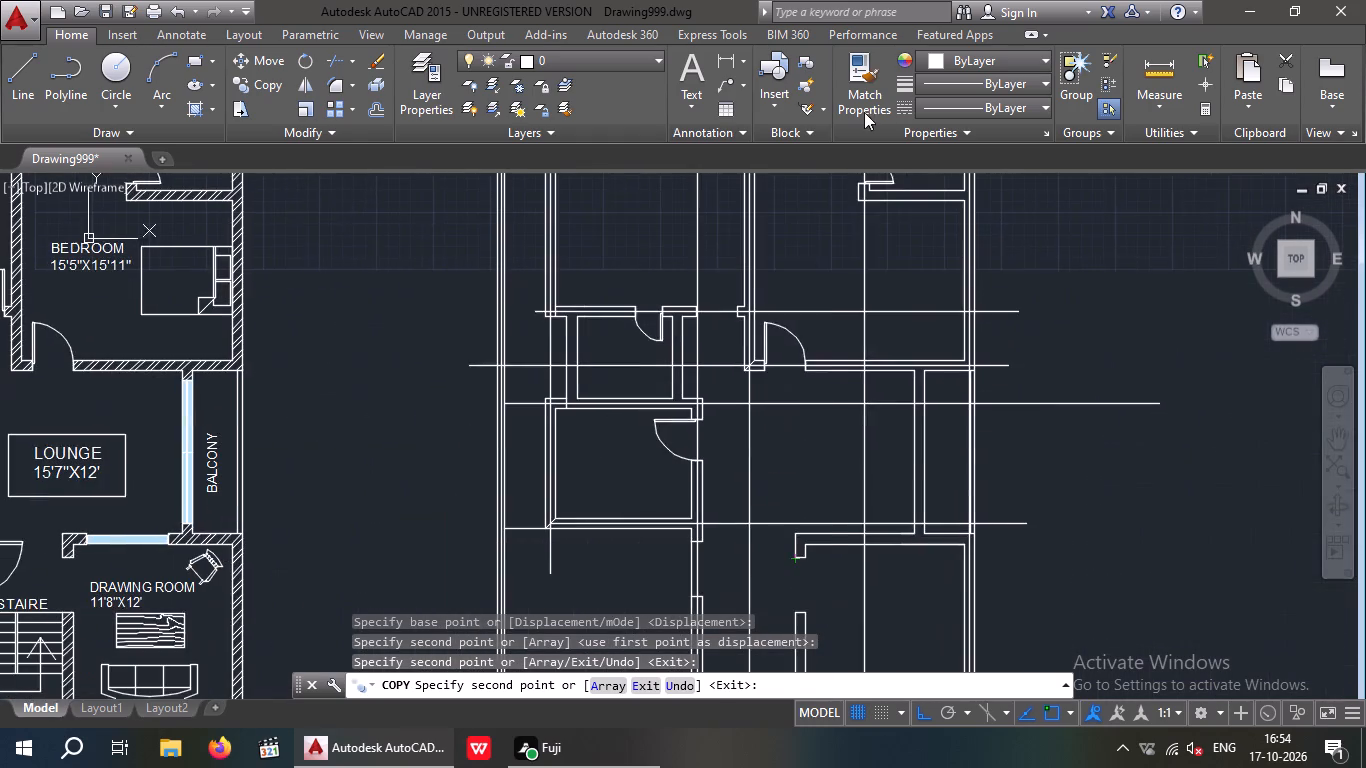
{"action": "middle_click_drag", "start_coordinate": [872, 638], "coordinate": [891, 529]}
{"action": "middle_click_drag", "start_coordinate": [880, 592], "coordinate": [828, 767]}
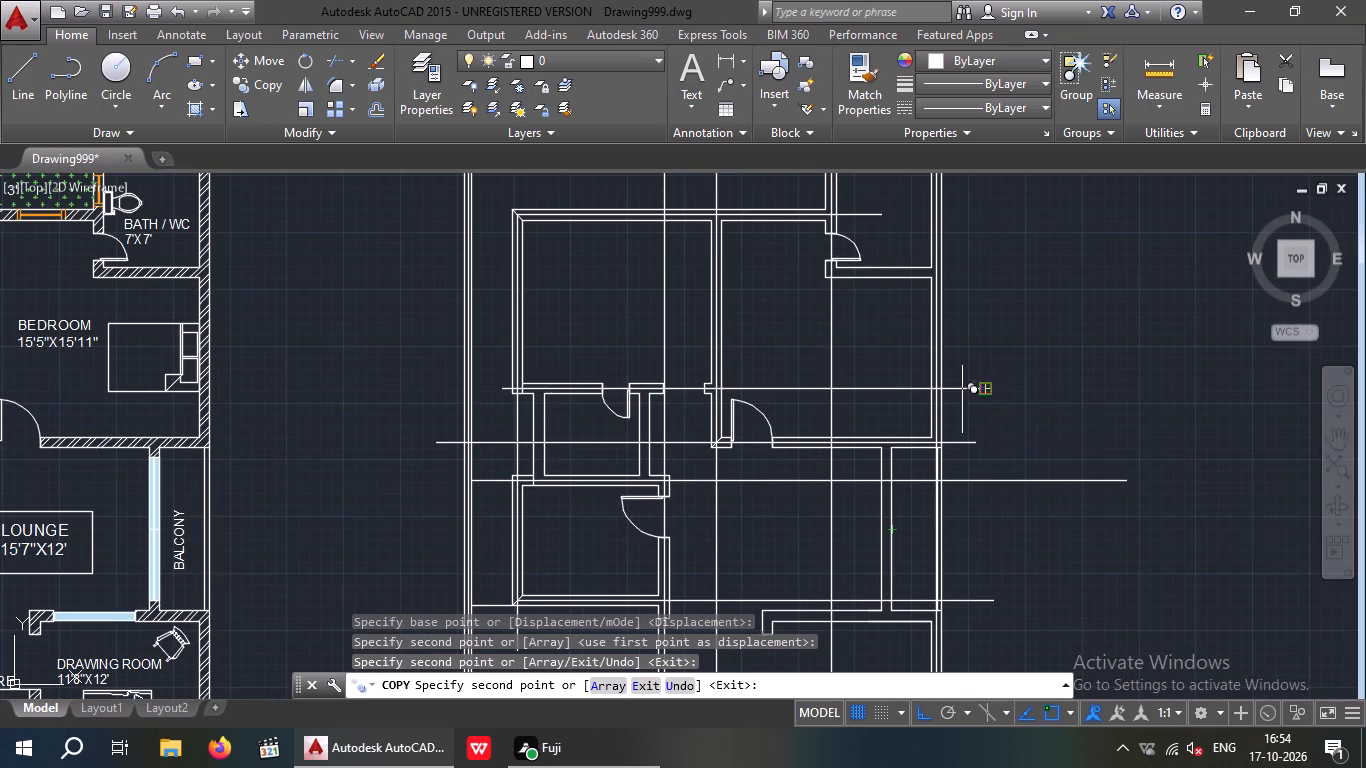
{"action": "scroll", "coordinate": [944, 270], "scroll_direction": "up", "scroll_amount": 1}
{"action": "scroll", "coordinate": [926, 547], "scroll_direction": "up", "scroll_amount": 4}
{"action": "left_click", "coordinate": [939, 541]}
Copy the yellow square onto the drawing room's front outer-wall junction and the plot's front corner on the same side.
{"action": "scroll", "coordinate": [610, 547], "scroll_direction": "down", "scroll_amount": 5}
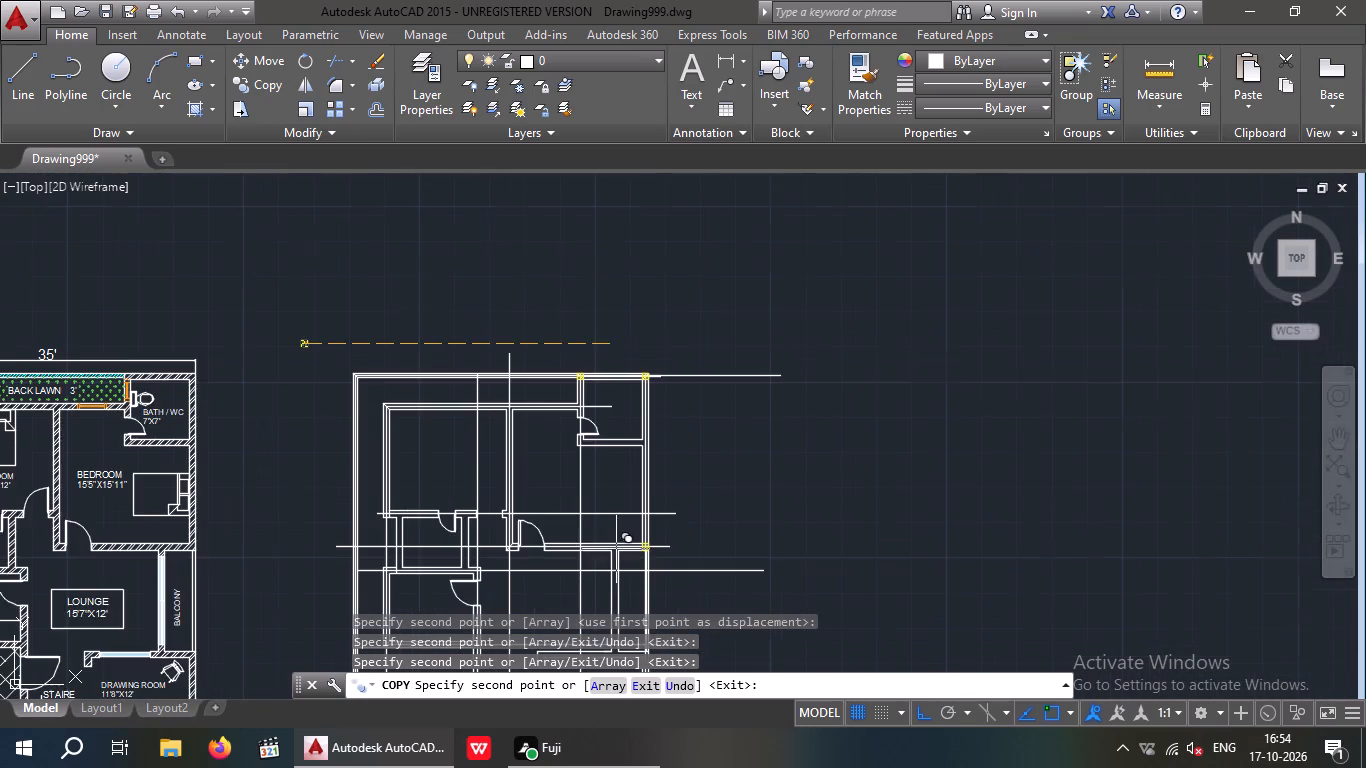
{"action": "middle_click_drag", "start_coordinate": [530, 560], "coordinate": [787, 246]}
{"action": "scroll", "coordinate": [906, 450], "scroll_direction": "up", "scroll_amount": 4}
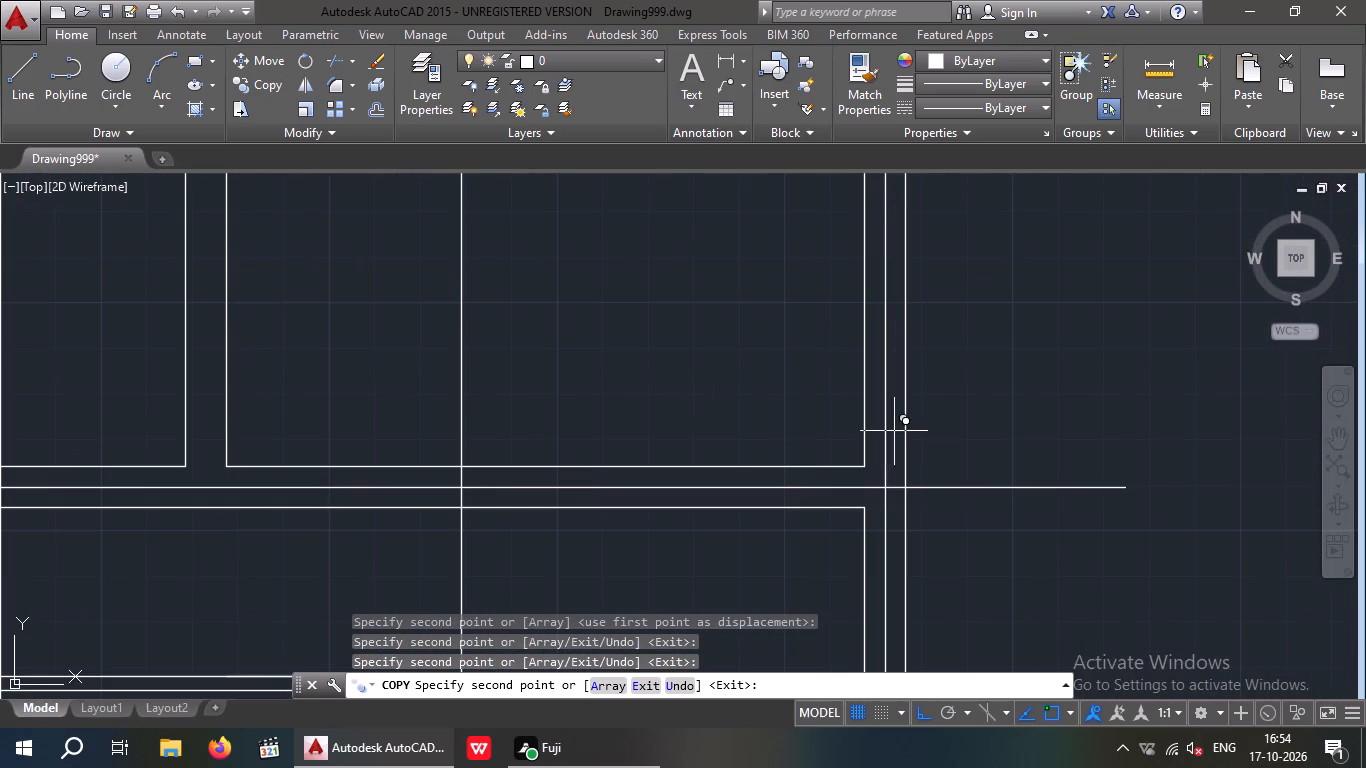
{"action": "left_click", "coordinate": [885, 493]}
{"action": "scroll", "coordinate": [900, 609], "scroll_direction": "down", "scroll_amount": 3}
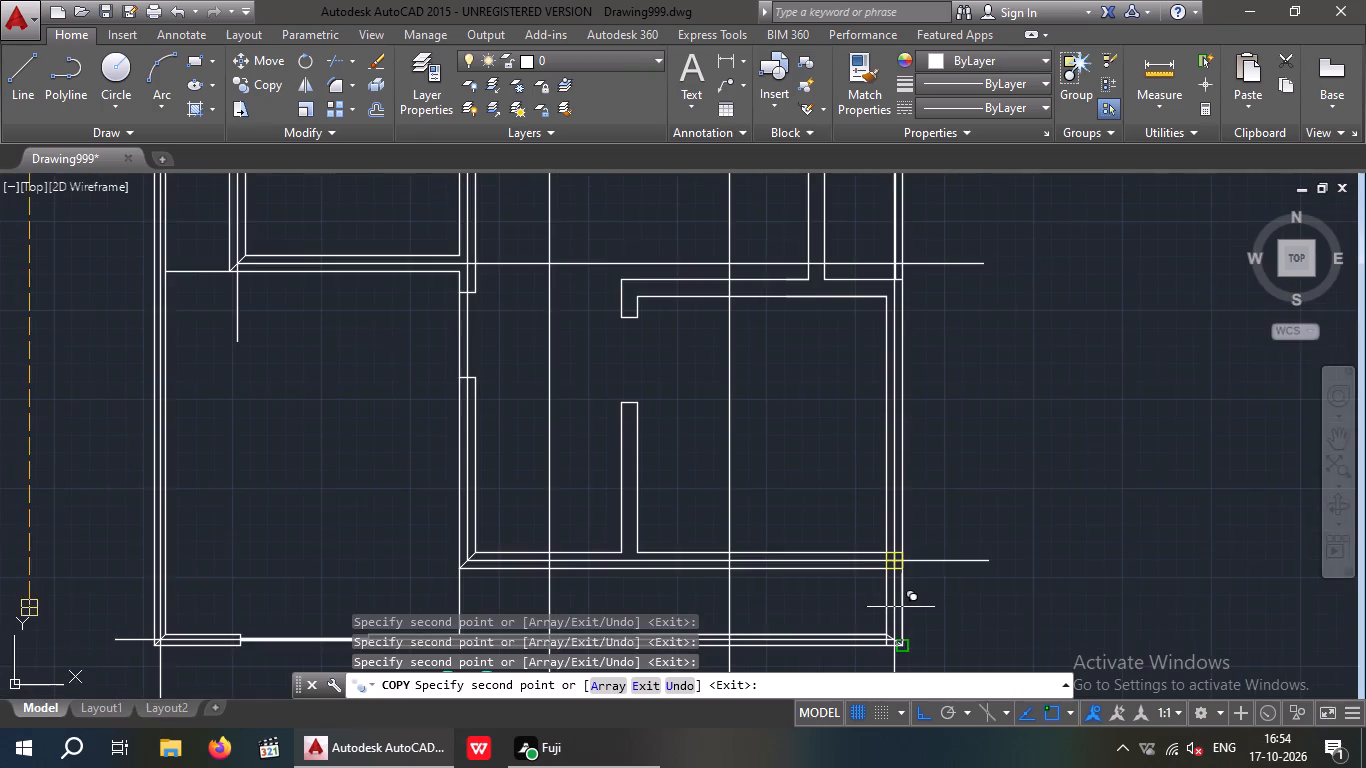
{"action": "middle_click_drag", "start_coordinate": [903, 601], "coordinate": [942, 363]}
{"action": "scroll", "coordinate": [934, 376], "scroll_direction": "up", "scroll_amount": 4}
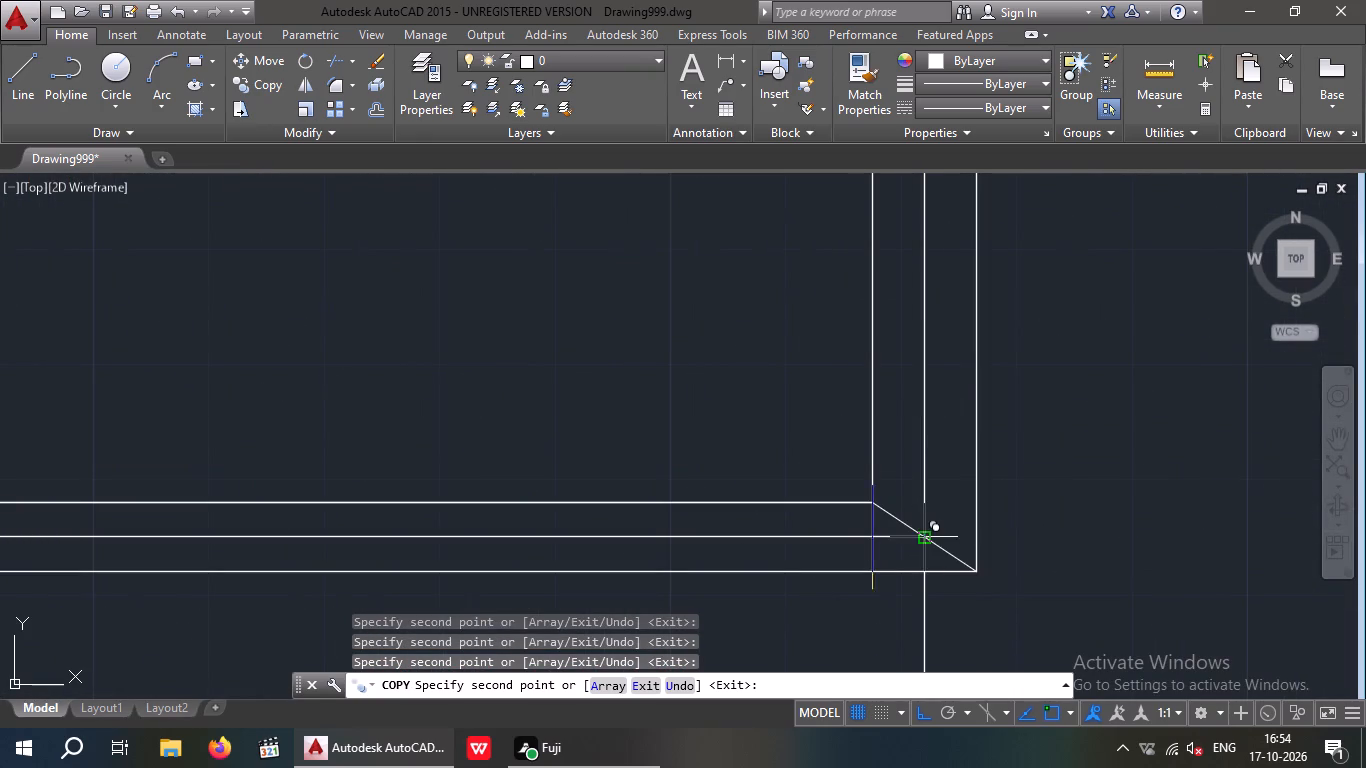
{"action": "left_click", "coordinate": [925, 540]}
Copy the yellow square onto the front wall corner beside the stair and both ends of the kitchen's front wall.
{"action": "scroll", "coordinate": [637, 539], "scroll_direction": "down", "scroll_amount": 5}
{"action": "middle_click_drag", "start_coordinate": [551, 520], "coordinate": [816, 520]}
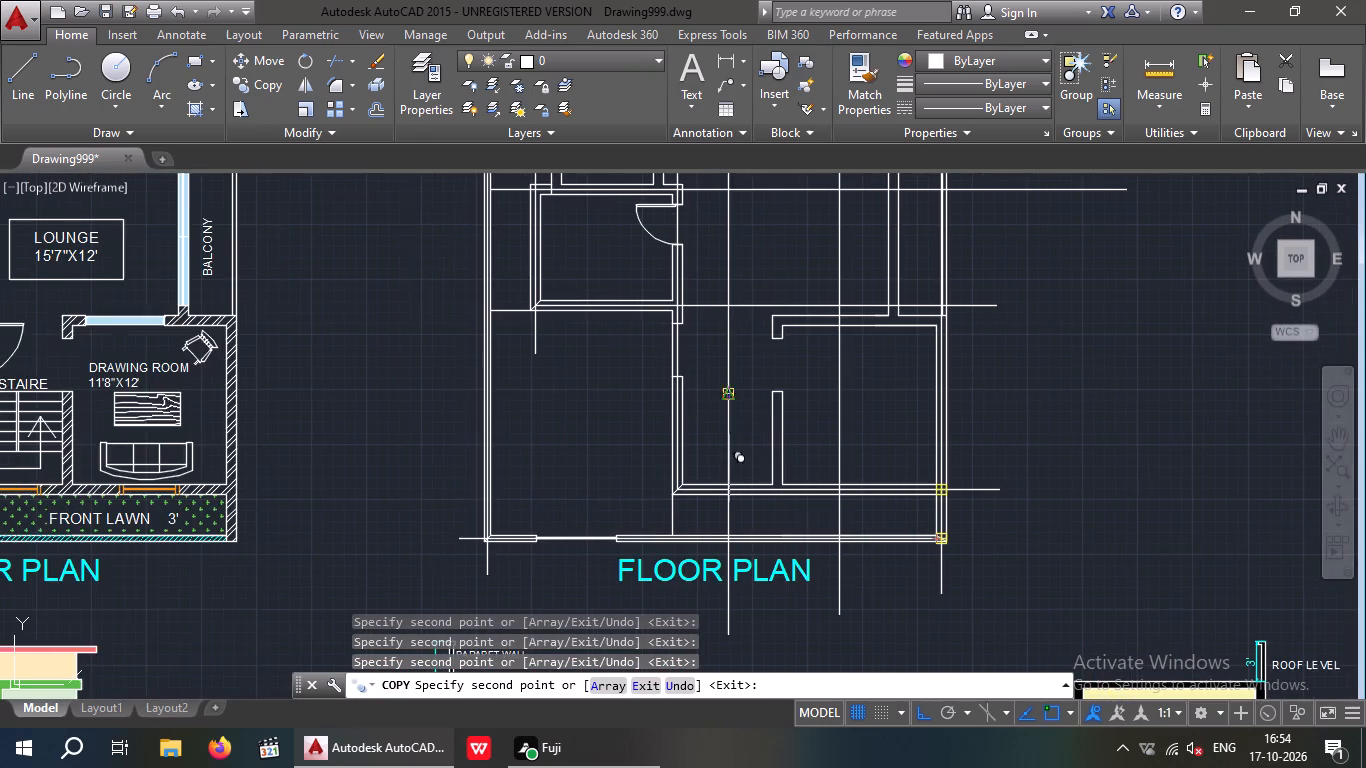
{"action": "scroll", "coordinate": [695, 463], "scroll_direction": "up", "scroll_amount": 3}
{"action": "left_click", "coordinate": [623, 573]}
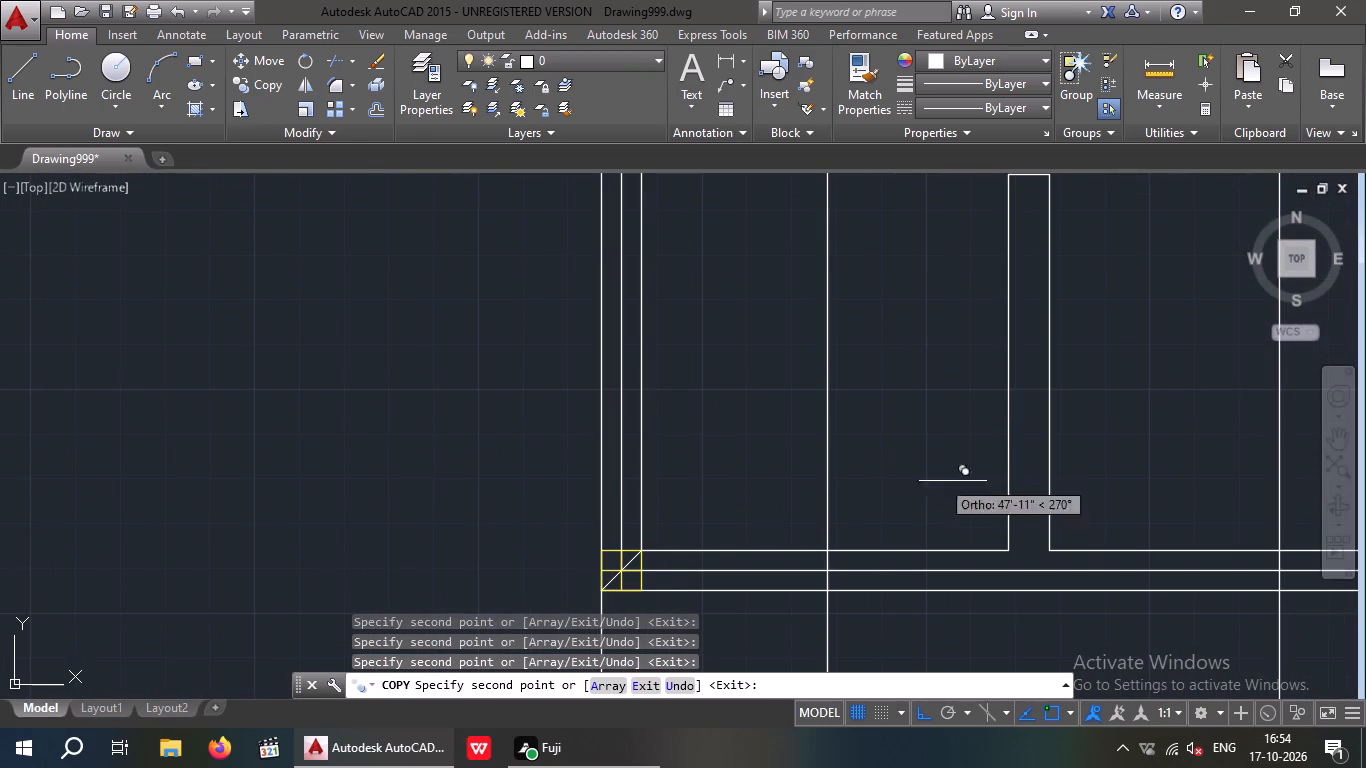
{"action": "scroll", "coordinate": [774, 408], "scroll_direction": "down", "scroll_amount": 5}
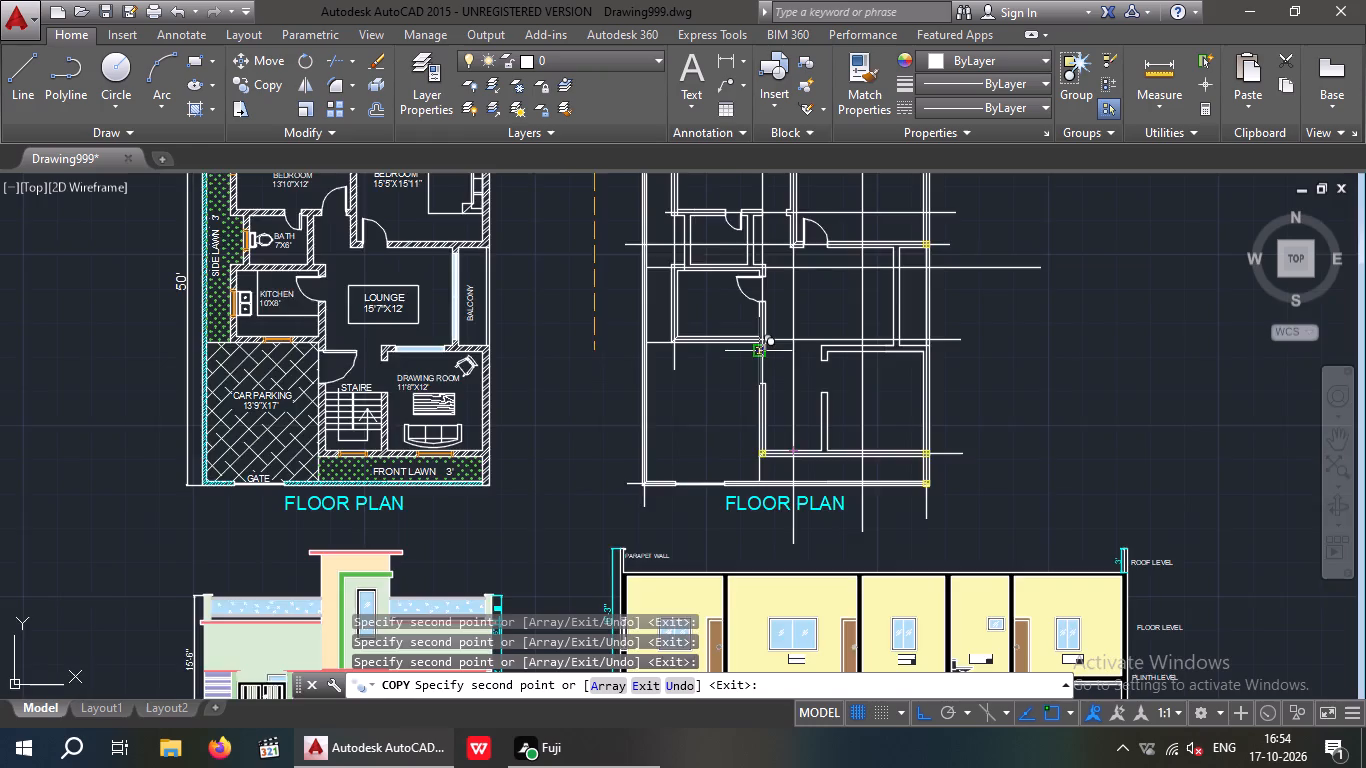
{"action": "scroll", "coordinate": [760, 349], "scroll_direction": "up", "scroll_amount": 4}
{"action": "left_click", "coordinate": [765, 306]}
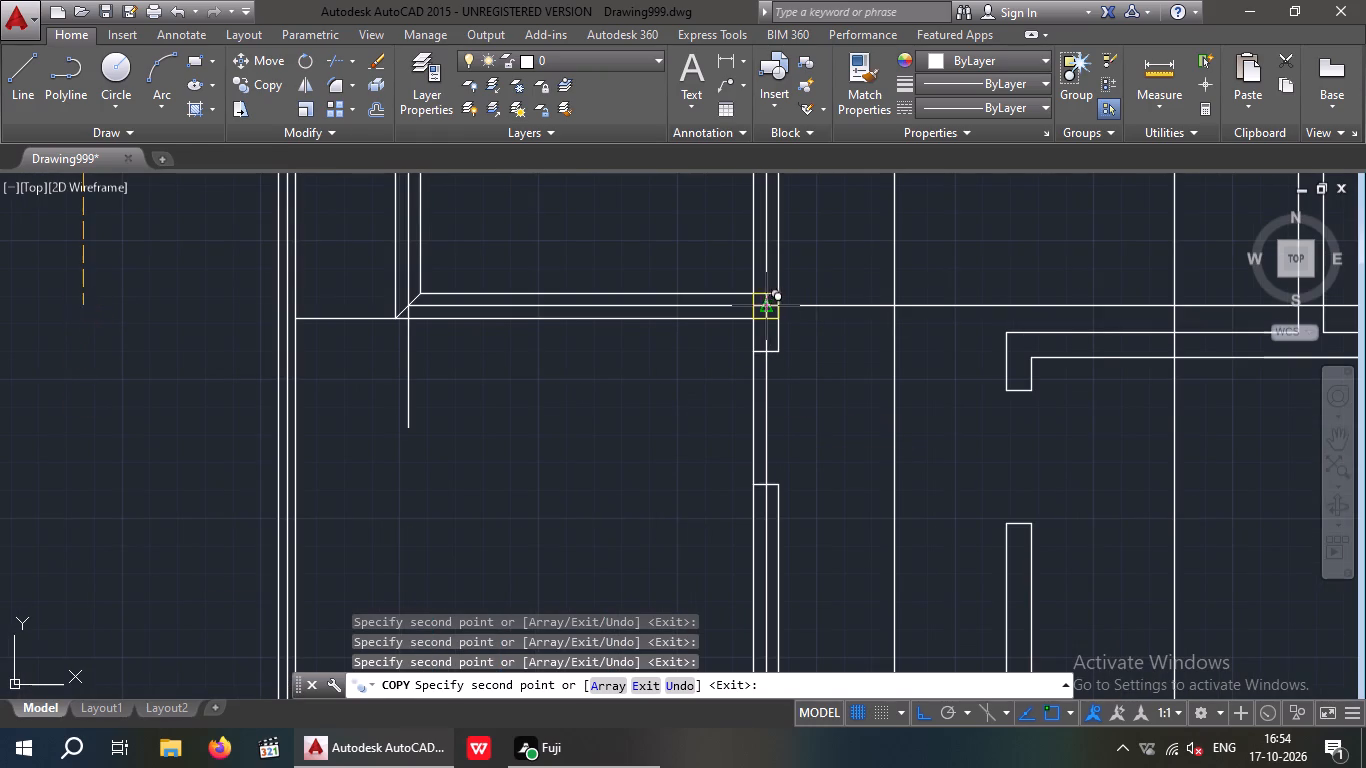
{"action": "left_click", "coordinate": [409, 307]}
Copy the yellow square onto the bedroom-lounge wall where the bath/WC centre line crosses it and at the corner beside the door.
{"action": "scroll", "coordinate": [579, 350], "scroll_direction": "down", "scroll_amount": 3}
{"action": "middle_click_drag", "start_coordinate": [620, 418], "coordinate": [547, 545]}
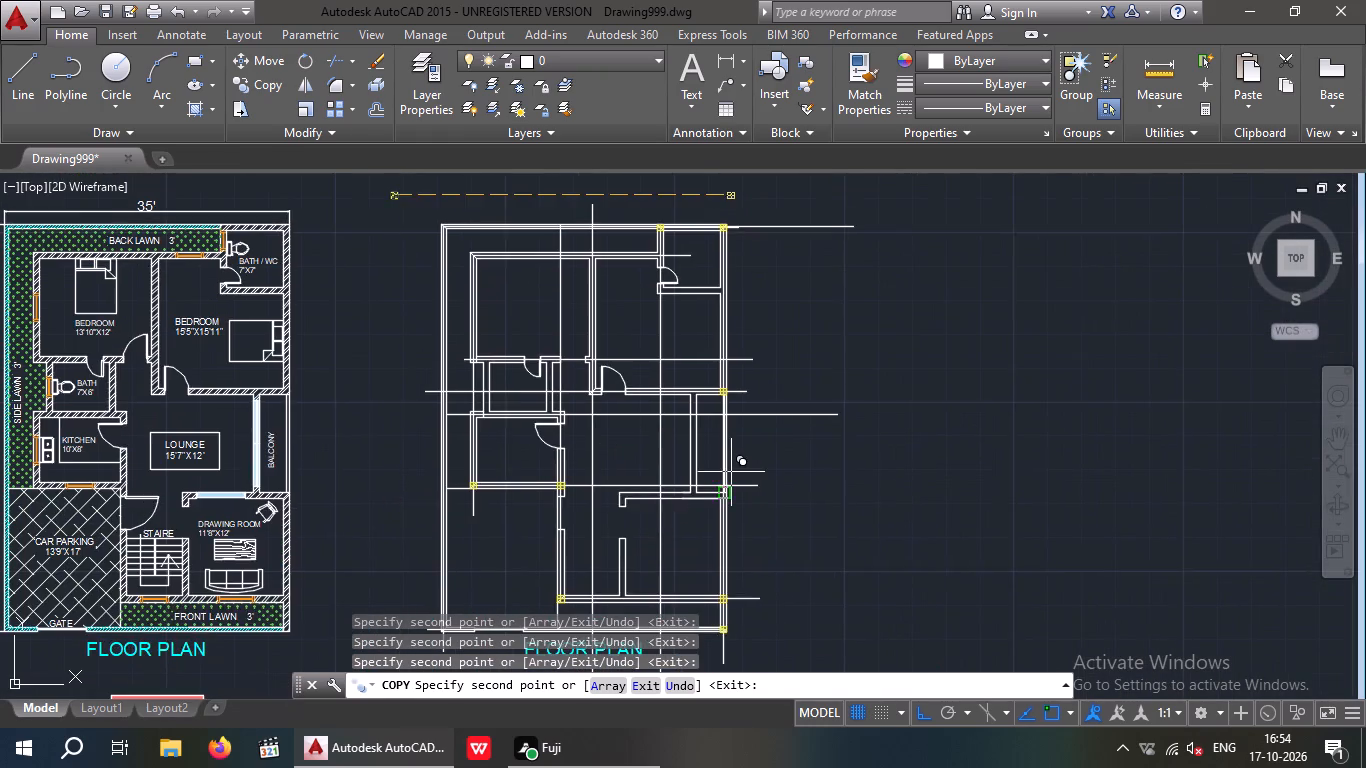
{"action": "scroll", "coordinate": [738, 482], "scroll_direction": "up", "scroll_amount": 3}
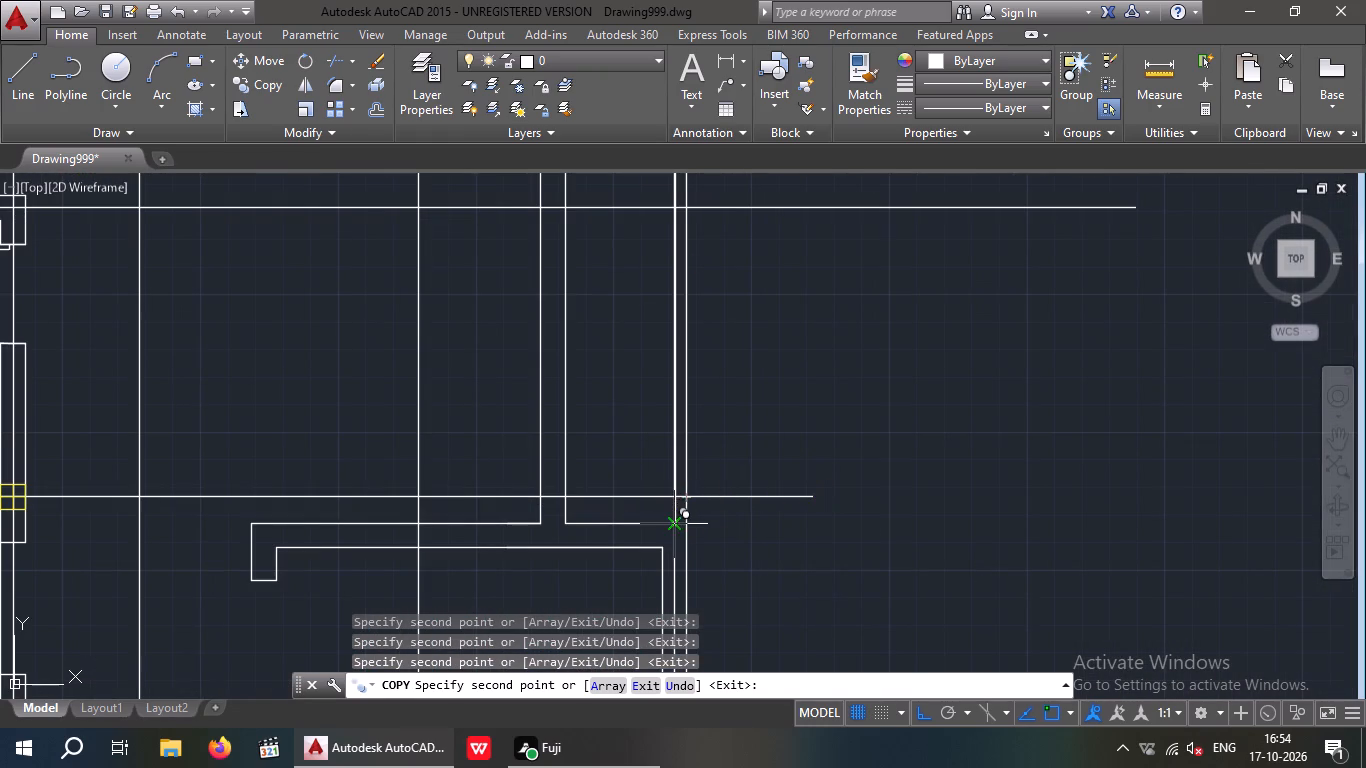
{"action": "scroll", "coordinate": [434, 452], "scroll_direction": "down", "scroll_amount": 5}
{"action": "middle_click_drag", "start_coordinate": [443, 432], "coordinate": [863, 541]}
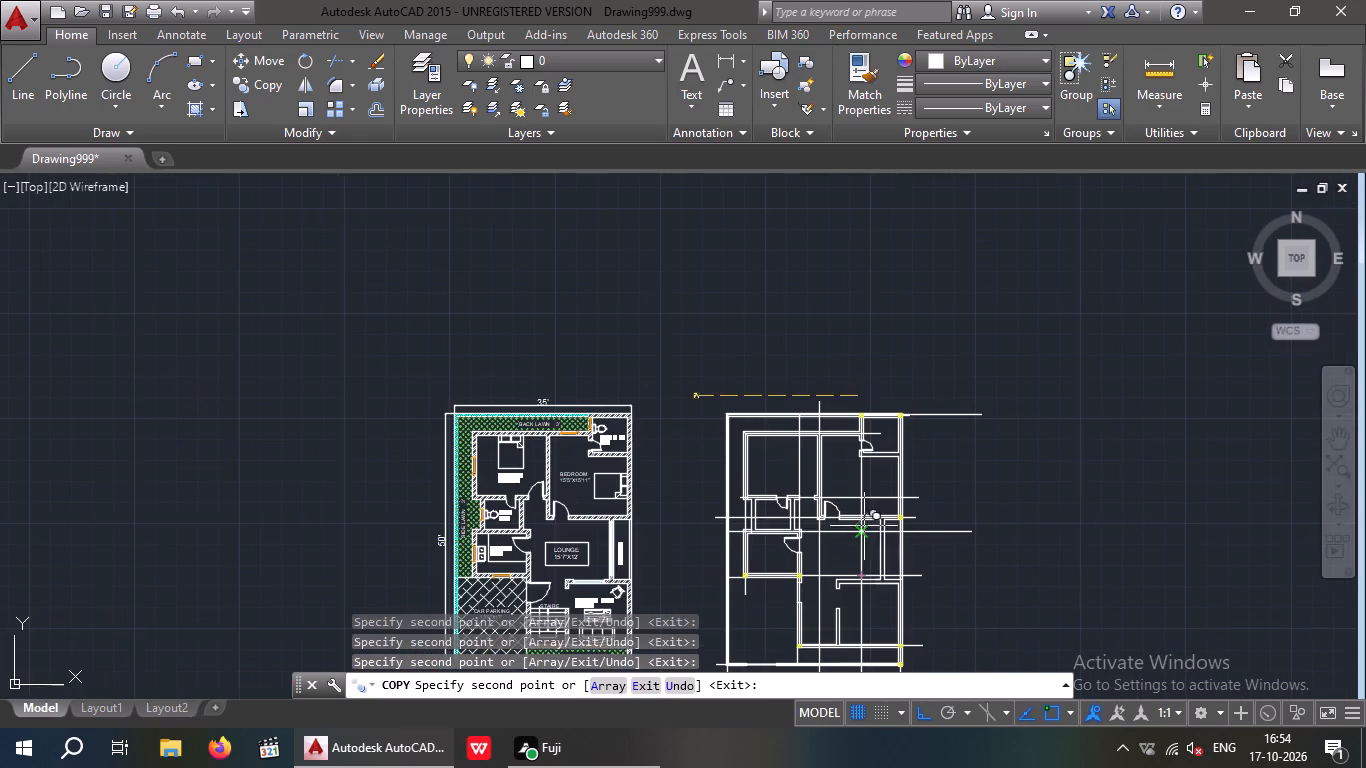
{"action": "scroll", "coordinate": [865, 525], "scroll_direction": "up", "scroll_amount": 7}
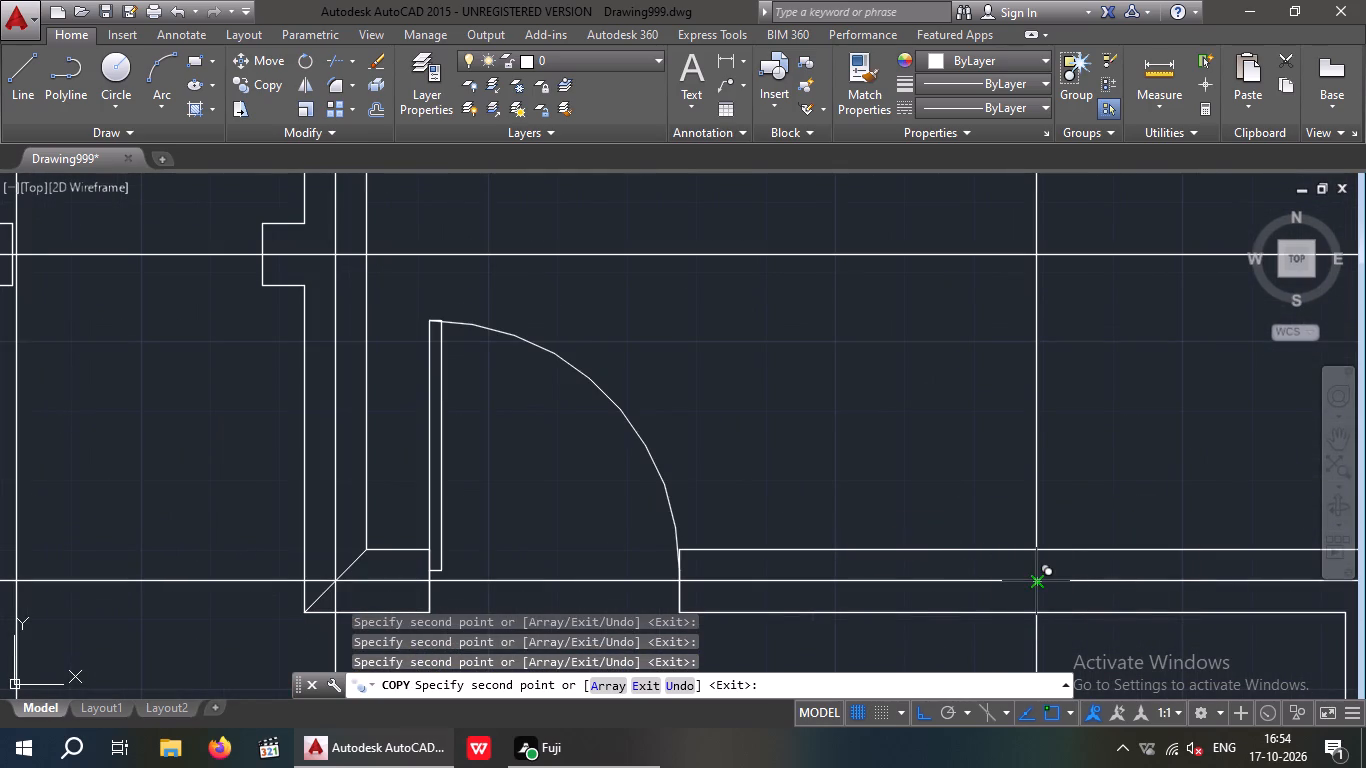
{"action": "left_click", "coordinate": [1033, 584]}
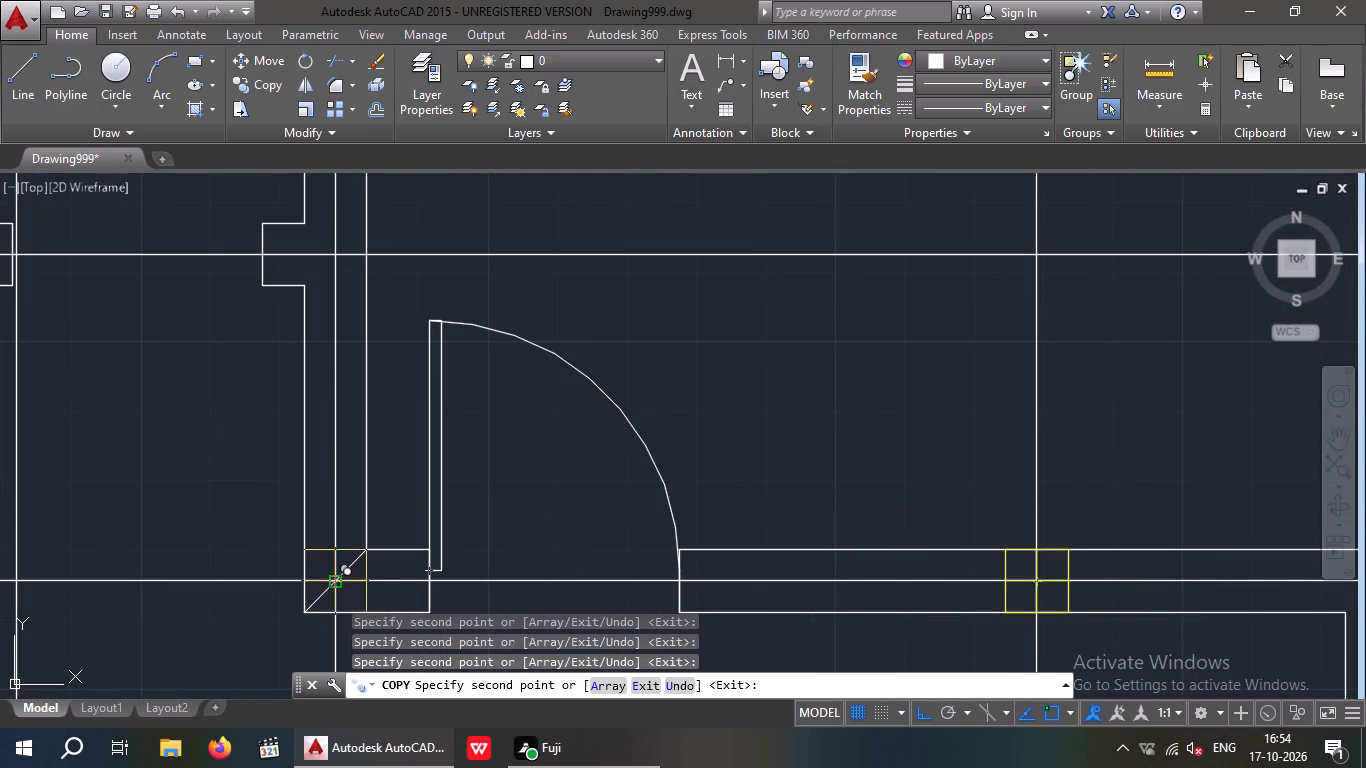
{"action": "left_click", "coordinate": [335, 585]}
Copy the yellow square onto the bedrooms' back wall at the partition between them and at the corner facing the side lawn.
{"action": "scroll", "coordinate": [509, 471], "scroll_direction": "down", "scroll_amount": 4}
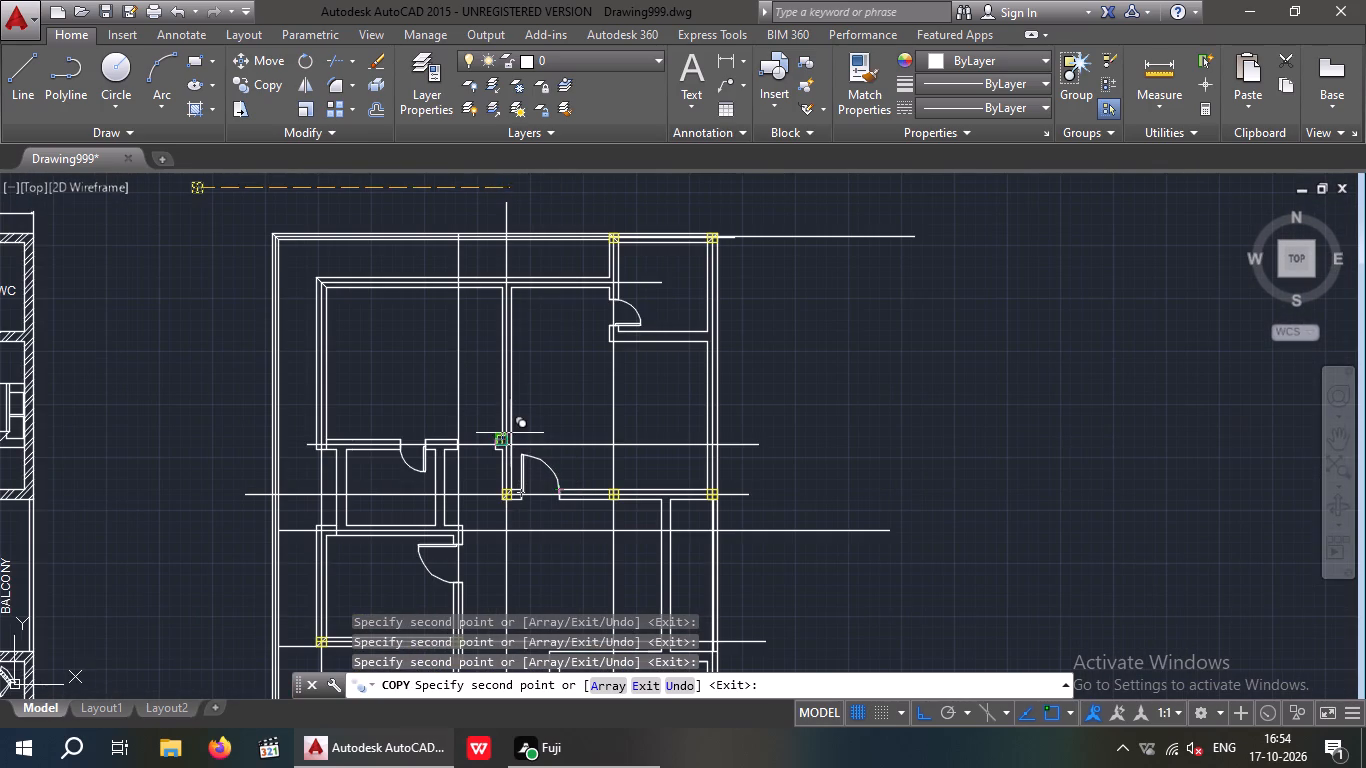
{"action": "scroll", "coordinate": [459, 459], "scroll_direction": "up", "scroll_amount": 3}
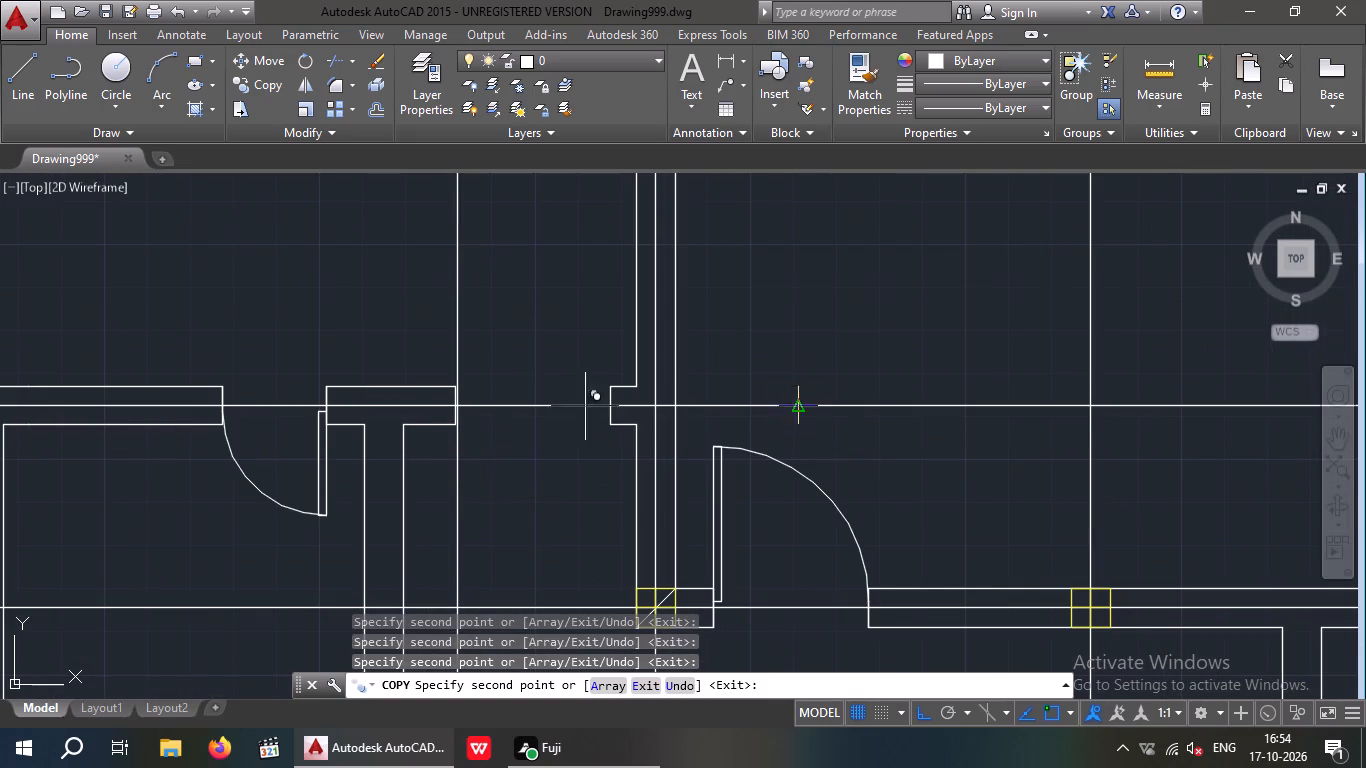
{"action": "scroll", "coordinate": [666, 447], "scroll_direction": "down", "scroll_amount": 5}
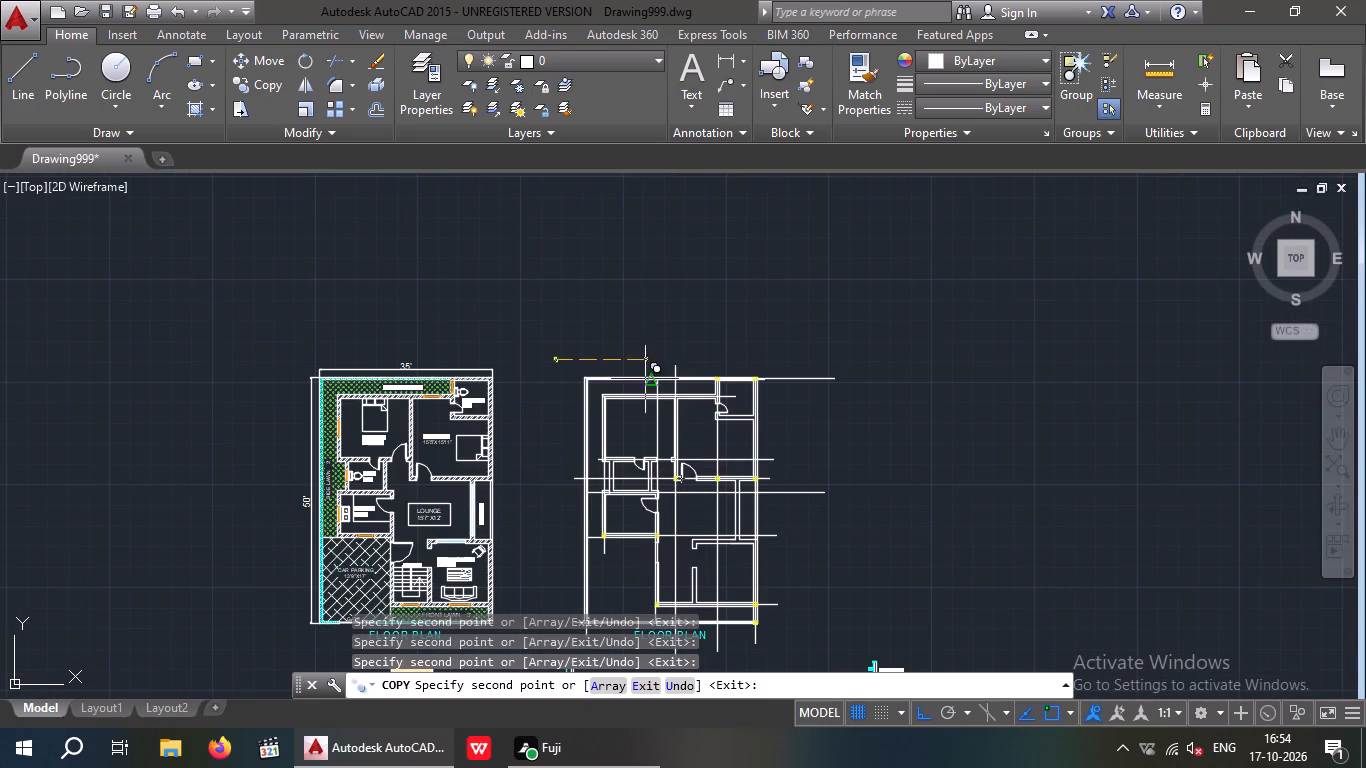
{"action": "scroll", "coordinate": [650, 379], "scroll_direction": "up", "scroll_amount": 3}
{"action": "scroll", "coordinate": [742, 446], "scroll_direction": "up", "scroll_amount": 4}
{"action": "left_click", "coordinate": [707, 469]}
{"action": "scroll", "coordinate": [414, 462], "scroll_direction": "down", "scroll_amount": 4}
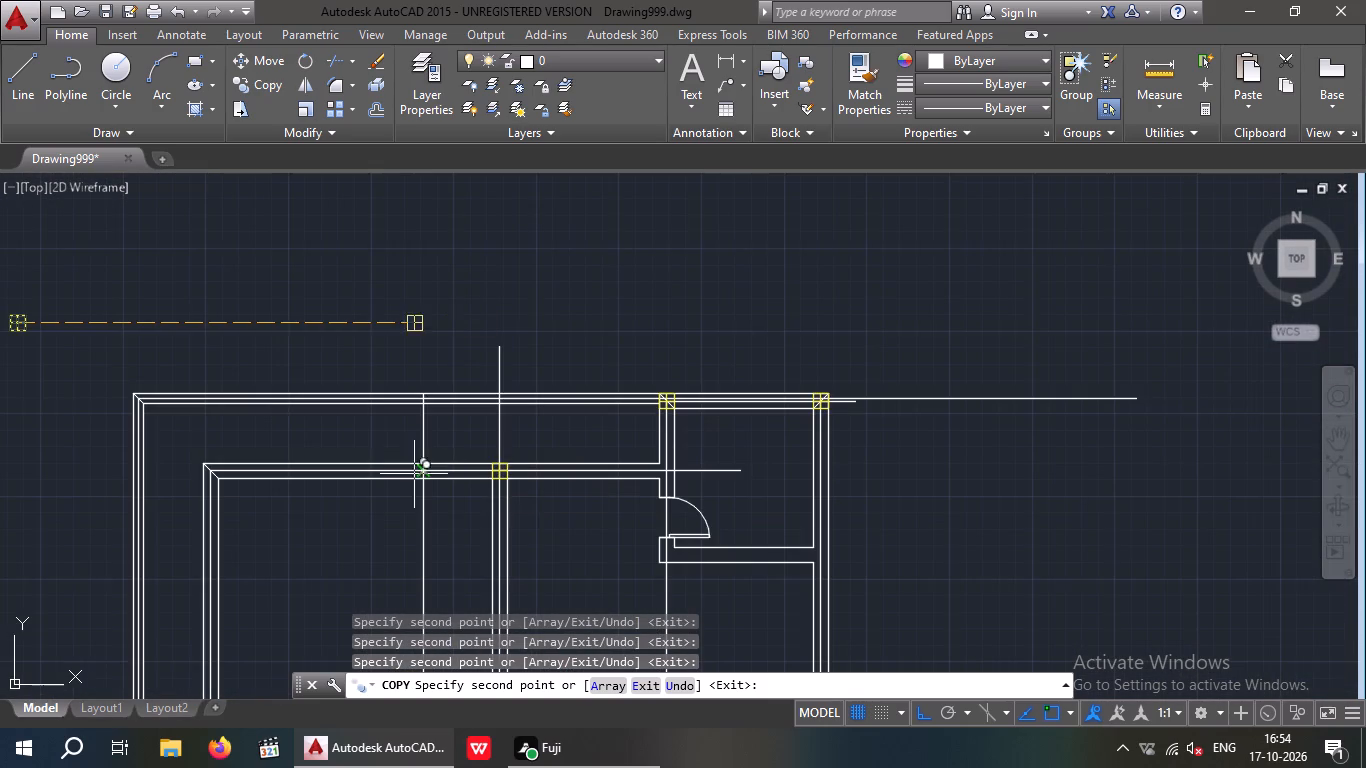
{"action": "scroll", "coordinate": [198, 468], "scroll_direction": "up", "scroll_amount": 4}
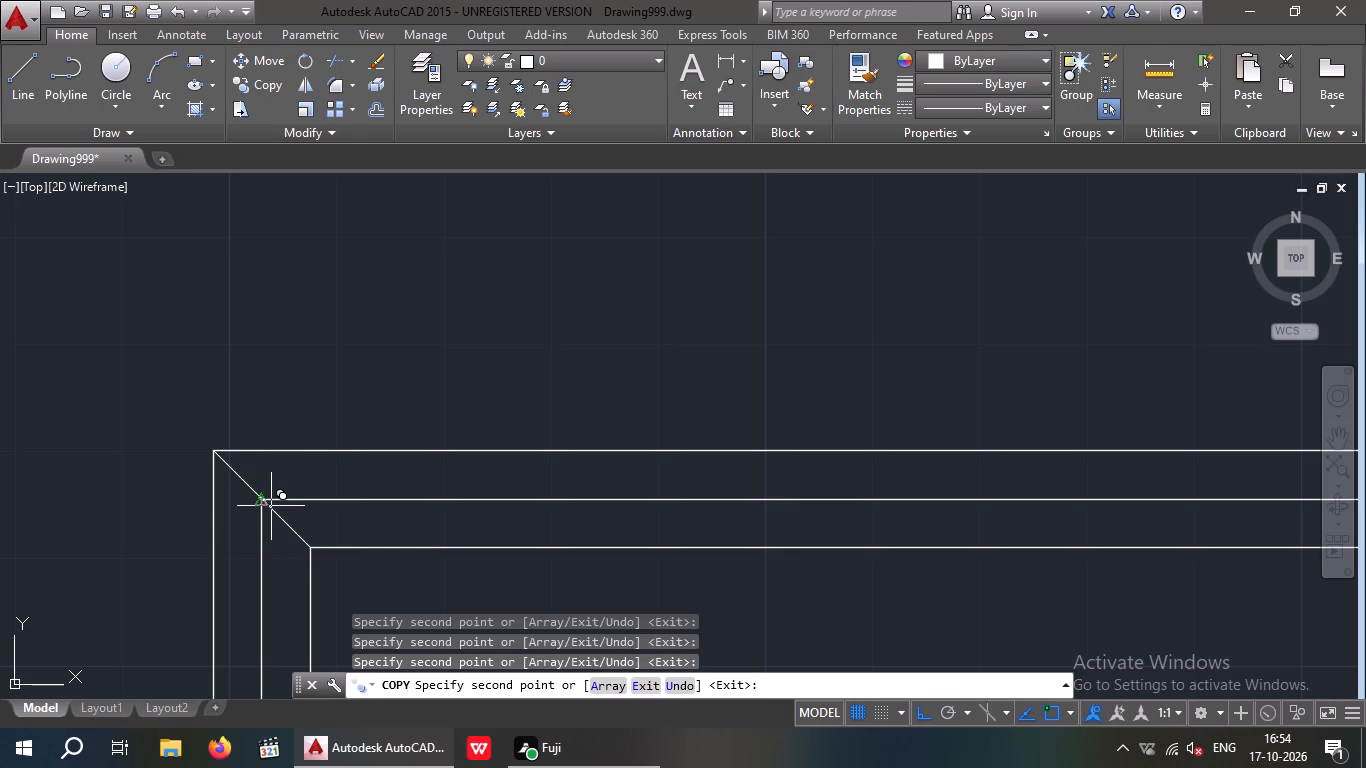
{"action": "left_click", "coordinate": [265, 500]}
Copy the yellow square onto the plot's back corner at the side lawn and its front corner at the car parking.
{"action": "scroll", "coordinate": [409, 526], "scroll_direction": "down", "scroll_amount": 5}
{"action": "scroll", "coordinate": [281, 406], "scroll_direction": "up", "scroll_amount": 3}
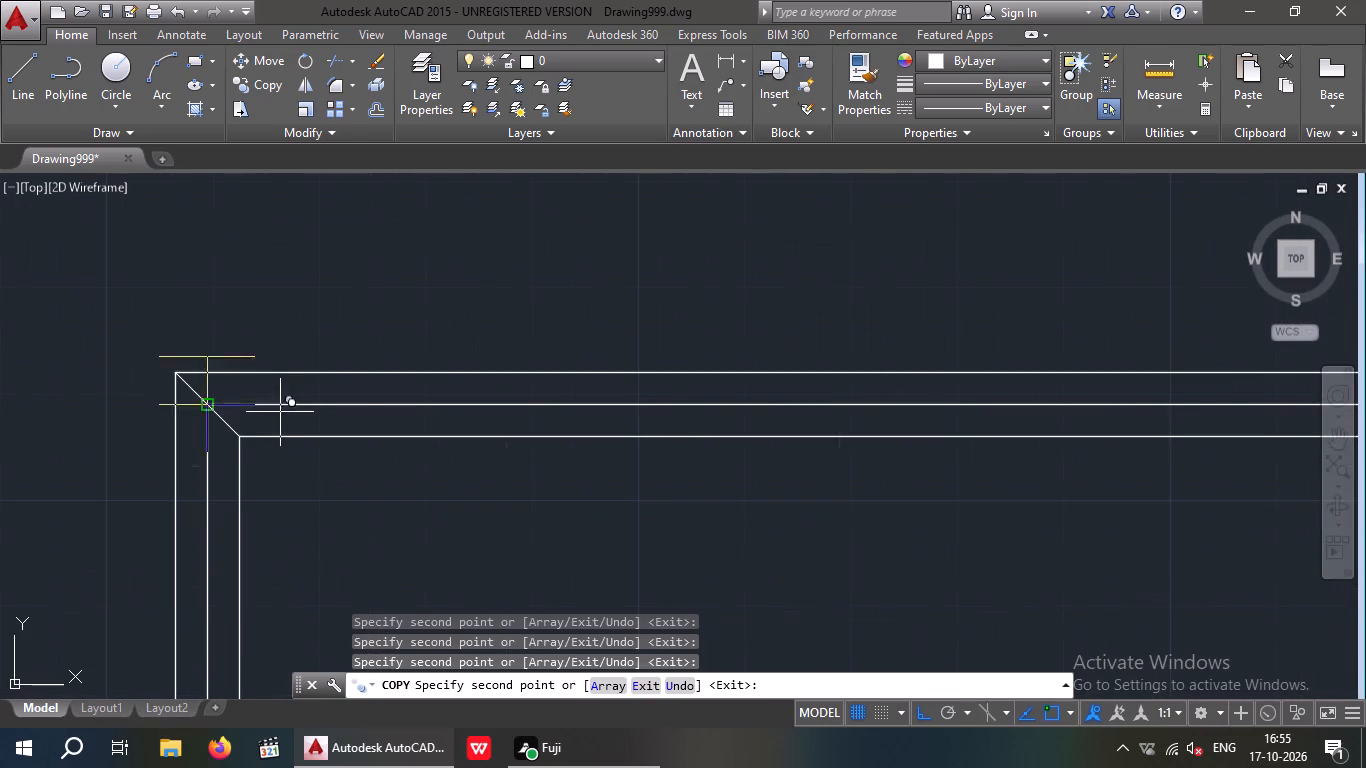
{"action": "left_click", "coordinate": [210, 407]}
{"action": "scroll", "coordinate": [328, 529], "scroll_direction": "down", "scroll_amount": 5}
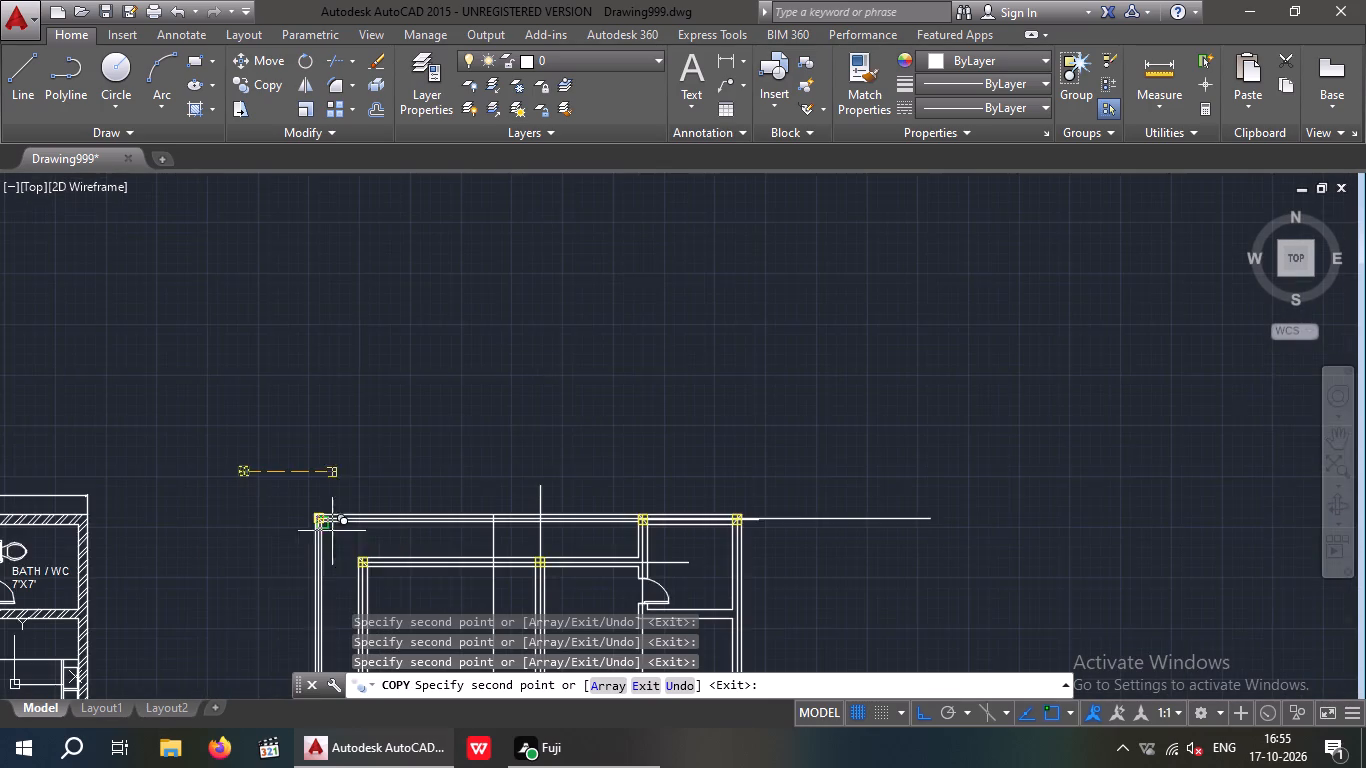
{"action": "middle_click_drag", "start_coordinate": [349, 567], "coordinate": [531, 112]}
{"action": "middle_click_drag", "start_coordinate": [711, 565], "coordinate": [766, 189]}
{"action": "scroll", "coordinate": [575, 275], "scroll_direction": "up", "scroll_amount": 4}
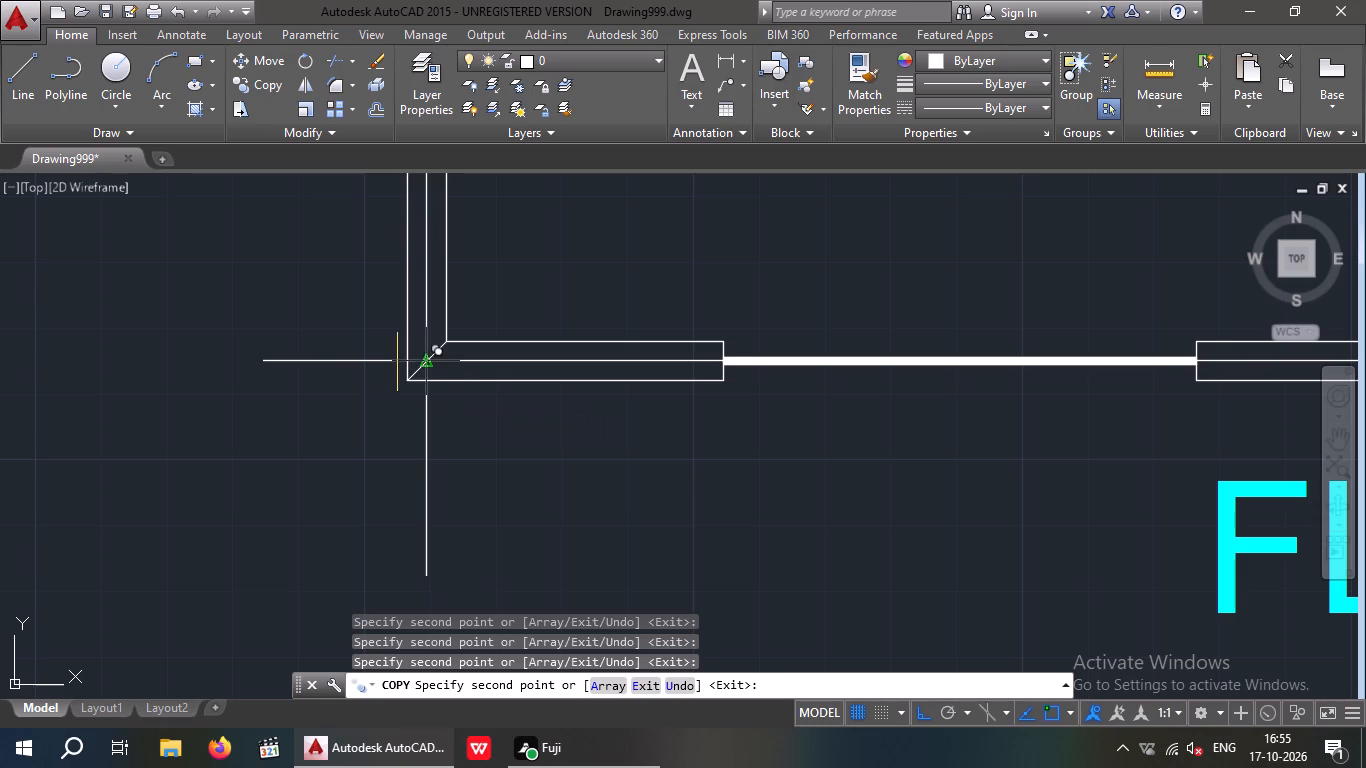
{"action": "left_click", "coordinate": [429, 361]}
Draw a diagonal line across the wall corner where the drawing room's back wall meets the outer wall beside the balcony.
{"action": "scroll", "coordinate": [784, 452], "scroll_direction": "down", "scroll_amount": 6}
{"action": "middle_click_drag", "start_coordinate": [991, 423], "coordinate": [764, 543]}
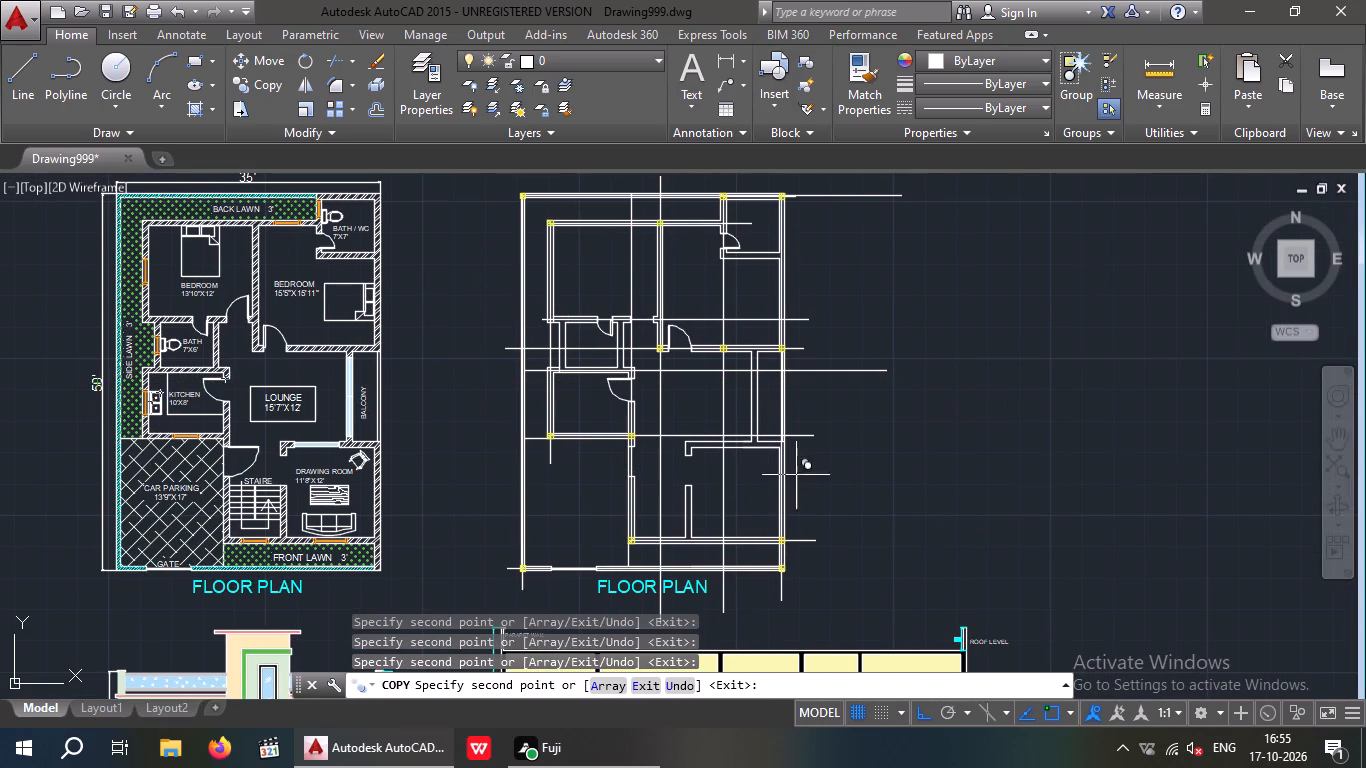
{"action": "scroll", "coordinate": [788, 466], "scroll_direction": "up", "scroll_amount": 3}
{"action": "scroll", "coordinate": [762, 387], "scroll_direction": "up", "scroll_amount": 3}
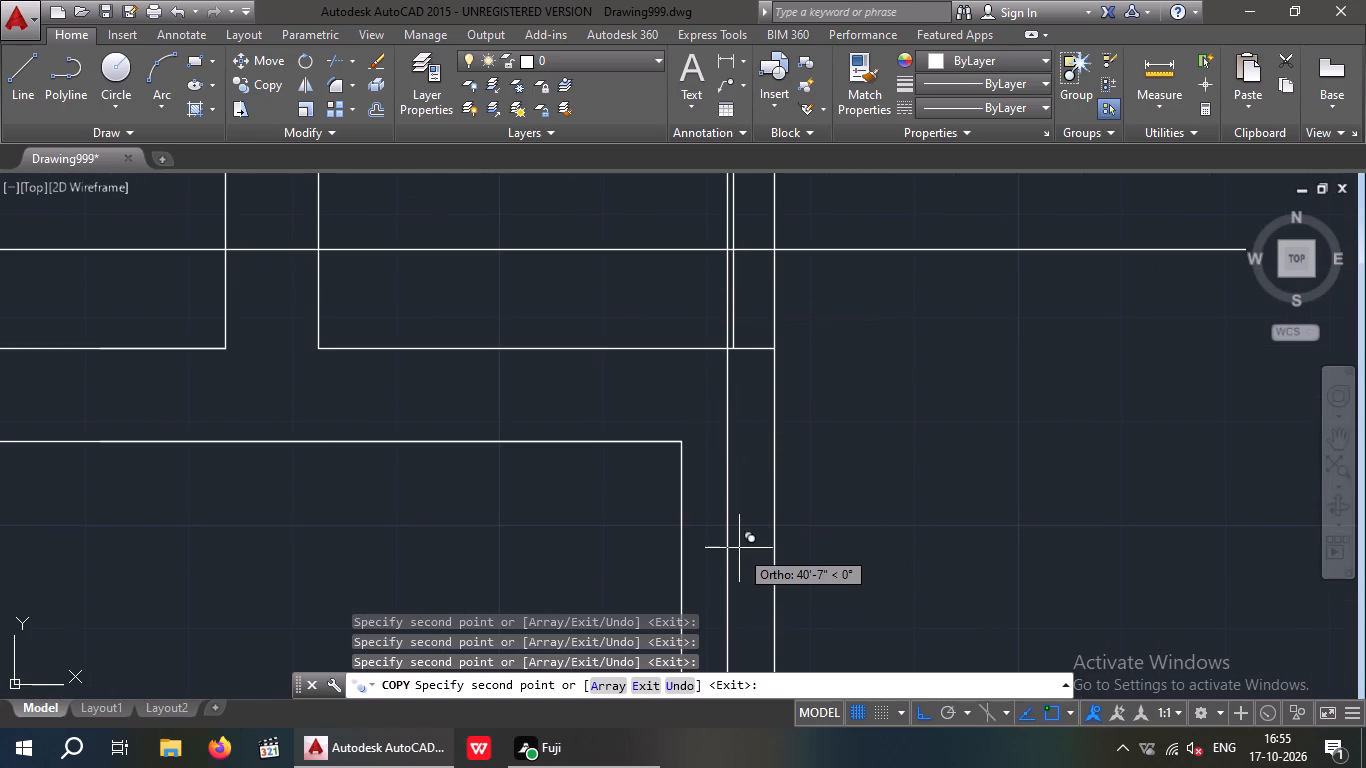
{"action": "left_click", "coordinate": [24, 75]}
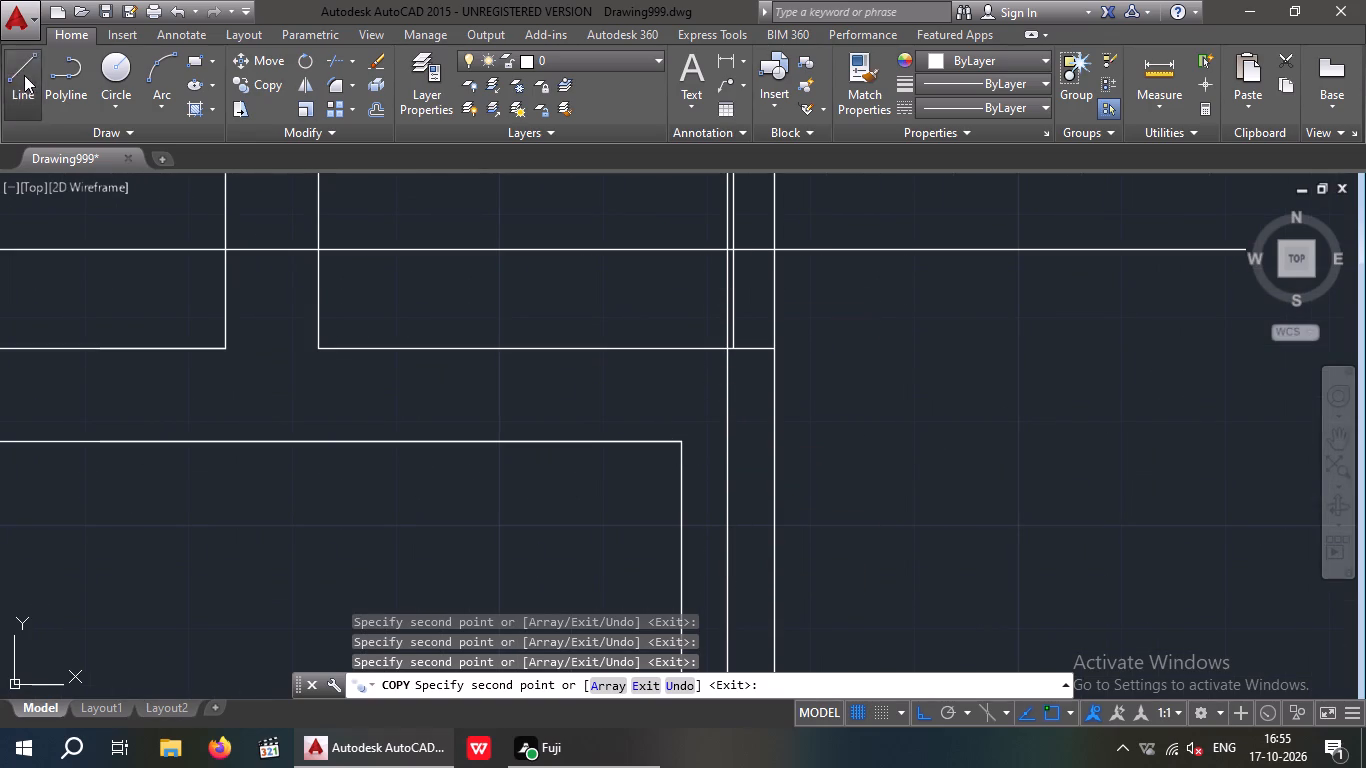
{"action": "left_click", "coordinate": [681, 443]}
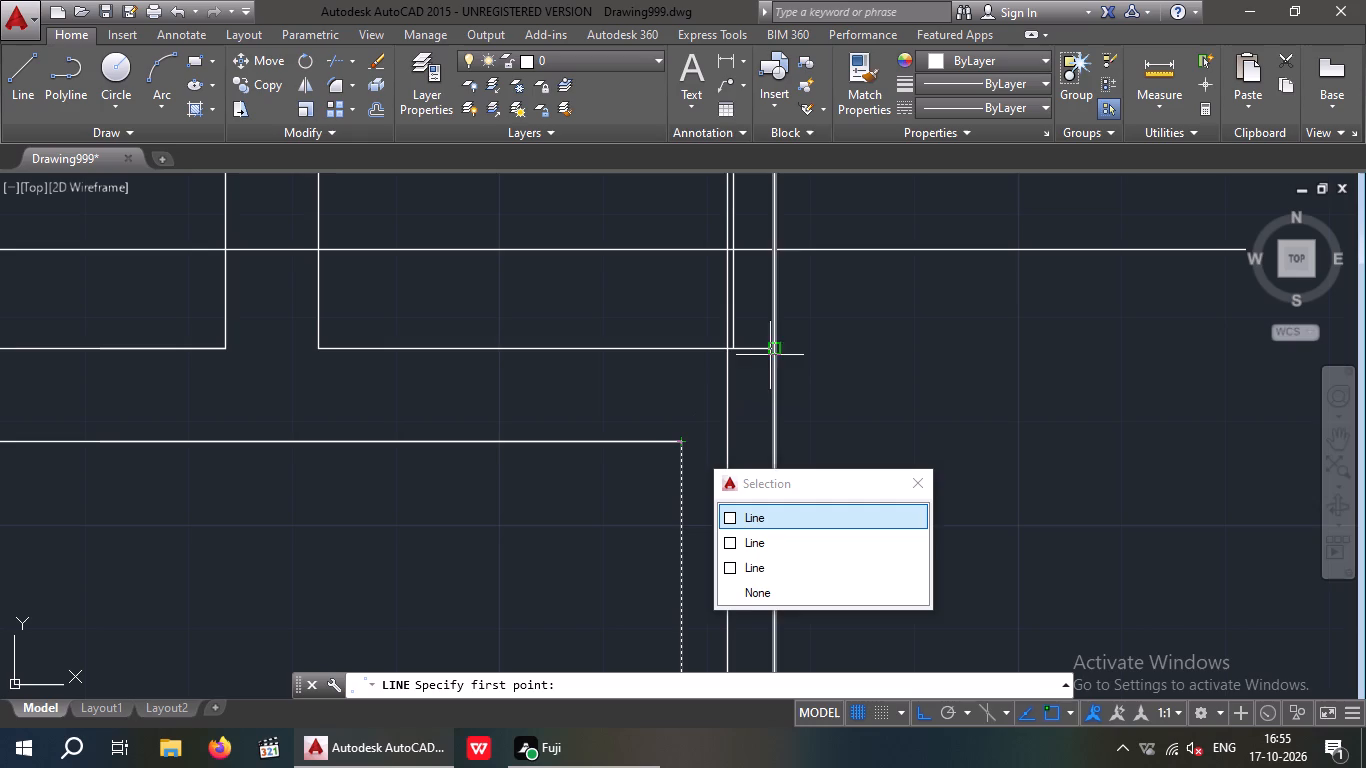
{"action": "left_click", "coordinate": [773, 348]}
{"action": "left_click", "coordinate": [771, 350]}
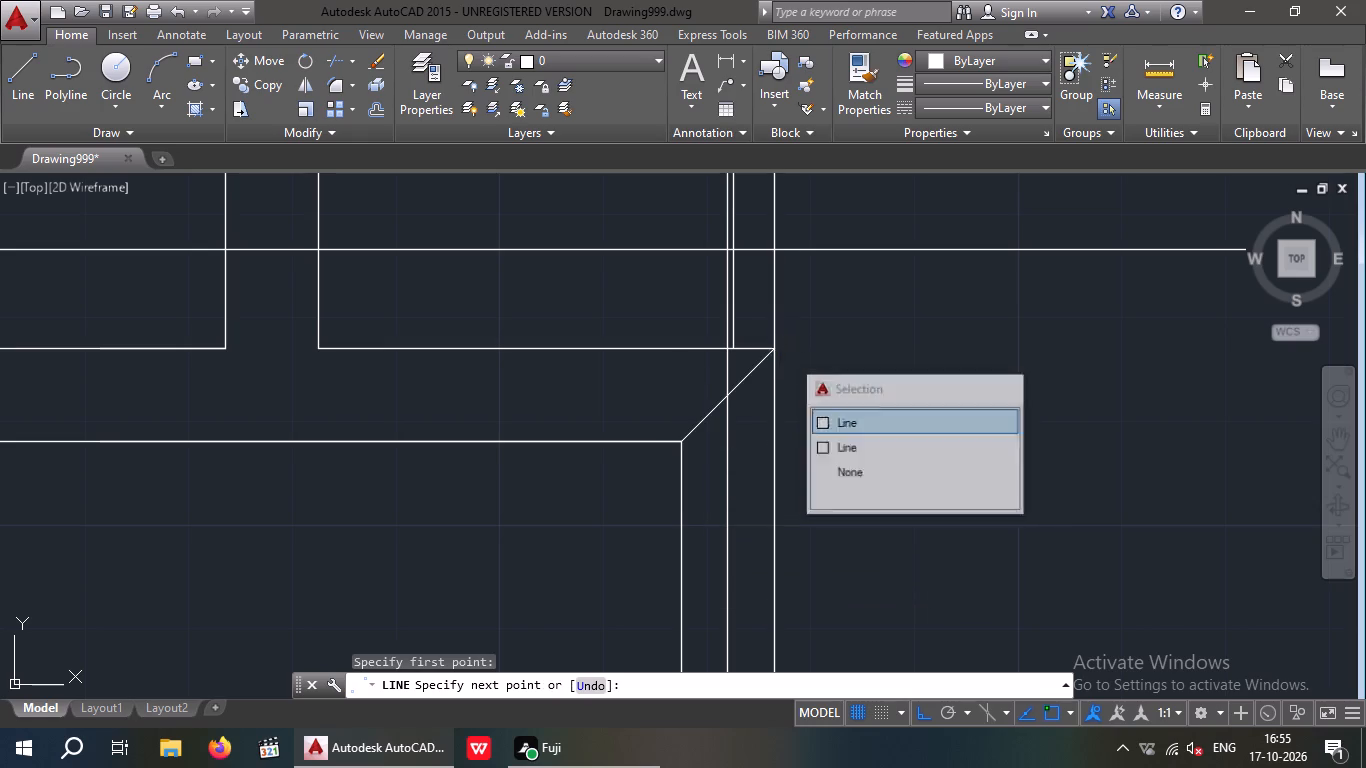
{"action": "key", "text": "Escape"}
{"action": "scroll", "coordinate": [251, 458], "scroll_direction": "down", "scroll_amount": 5}
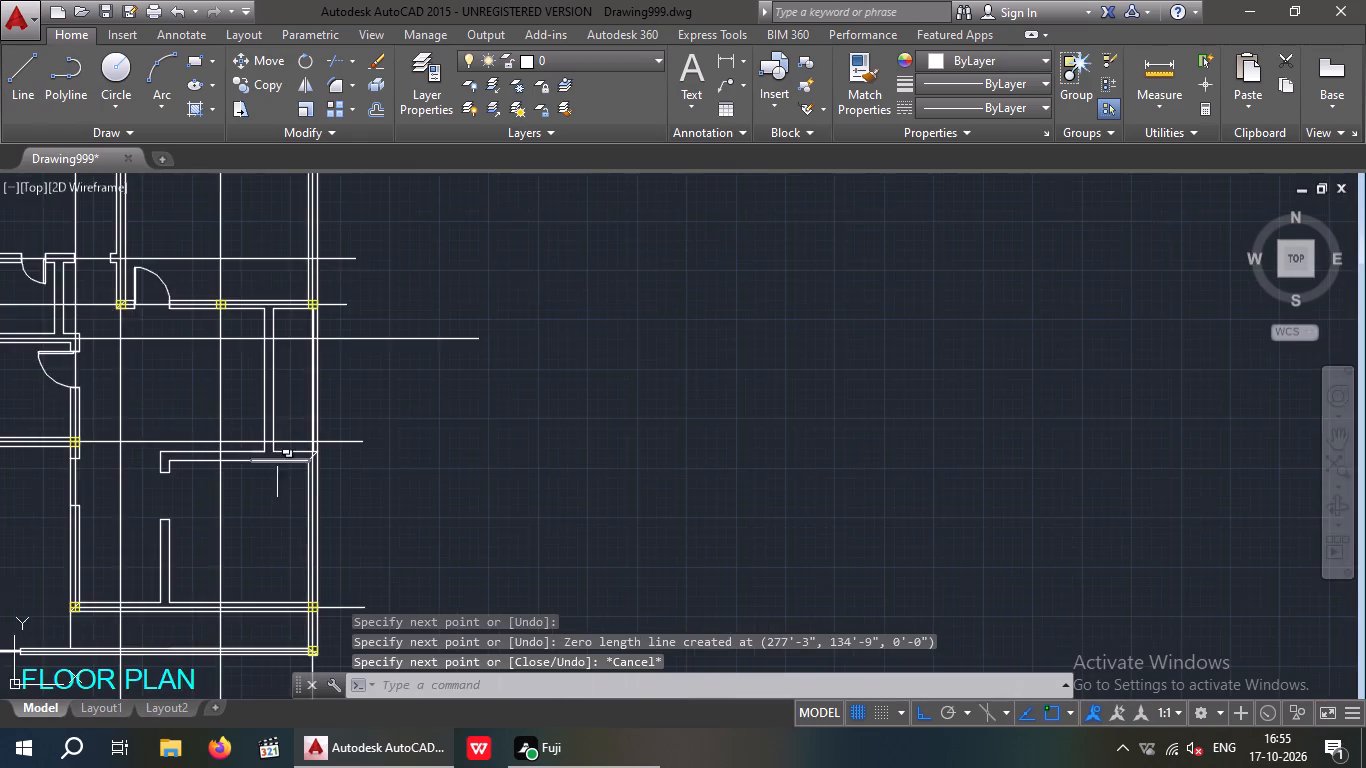
Copy the loose yellow square onto the drawing room's back corner at the outer wall, centred on the diagonal line.
{"action": "middle_click_drag", "start_coordinate": [280, 463], "coordinate": [901, 521]}
{"action": "scroll", "coordinate": [480, 350], "scroll_direction": "down", "scroll_amount": 1}
{"action": "middle_click_drag", "start_coordinate": [497, 442], "coordinate": [496, 516]}
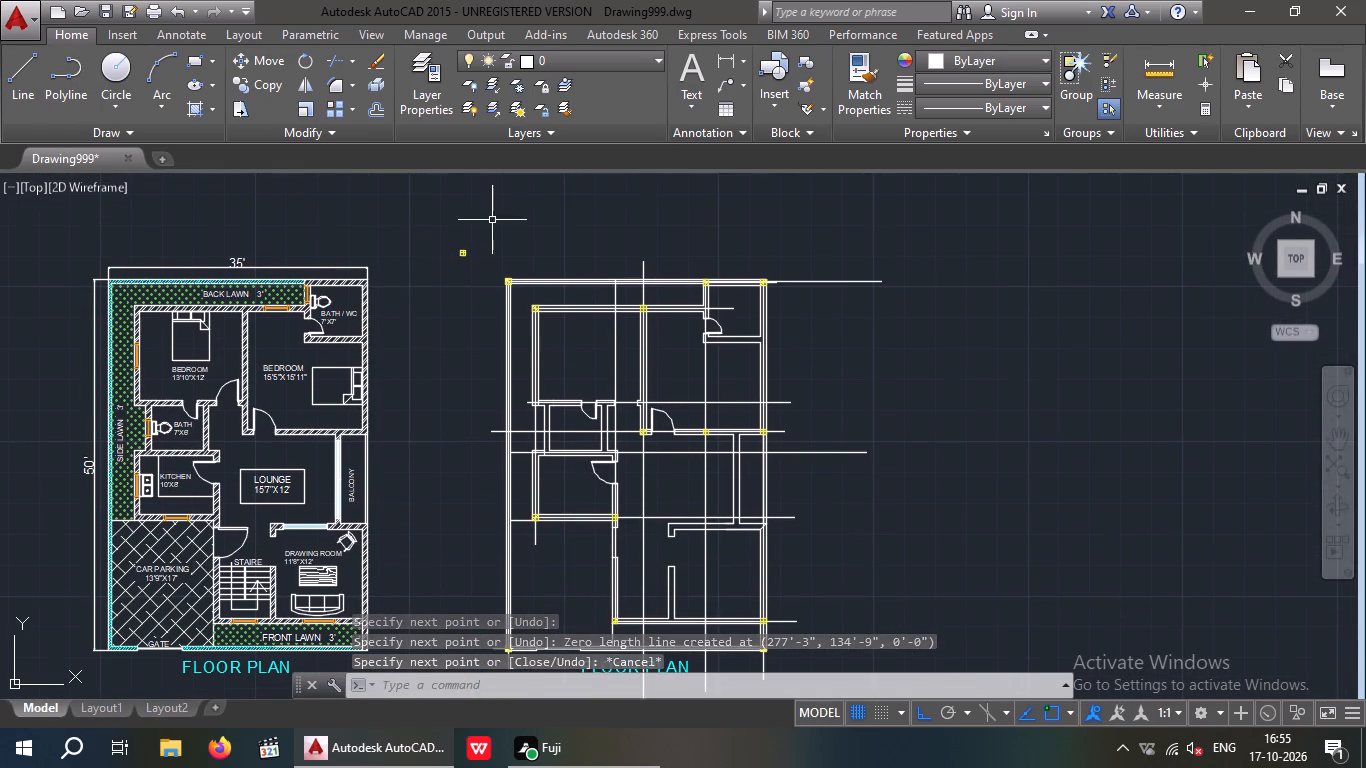
{"action": "left_click", "coordinate": [492, 220]}
{"action": "left_click", "coordinate": [424, 311]}
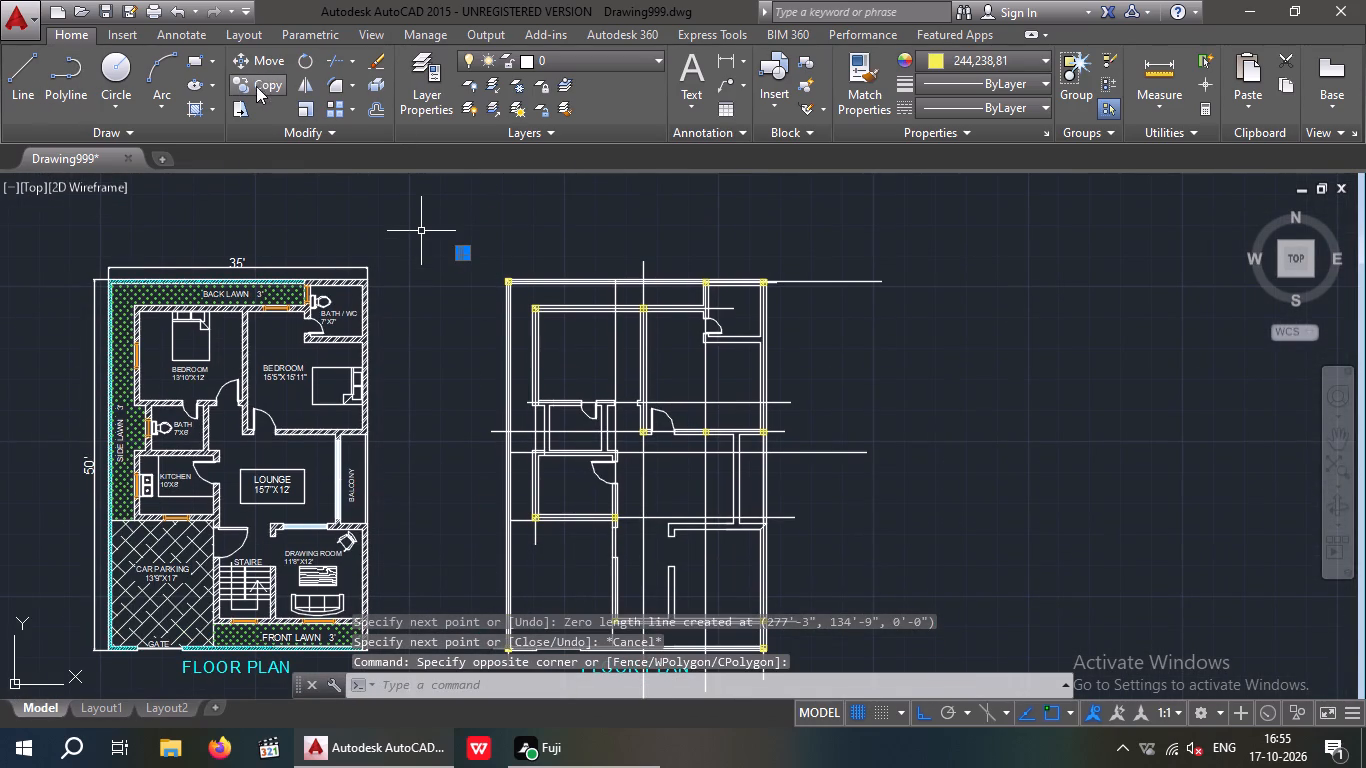
{"action": "left_click", "coordinate": [256, 86]}
{"action": "scroll", "coordinate": [470, 253], "scroll_direction": "up", "scroll_amount": 7}
{"action": "left_click_drag", "start_coordinate": [390, 270], "coordinate": [401, 273]}
{"action": "scroll", "coordinate": [925, 443], "scroll_direction": "down", "scroll_amount": 5}
{"action": "scroll", "coordinate": [1021, 511], "scroll_direction": "down", "scroll_amount": 1}
{"action": "middle_click_drag", "start_coordinate": [1010, 510], "coordinate": [226, 214]}
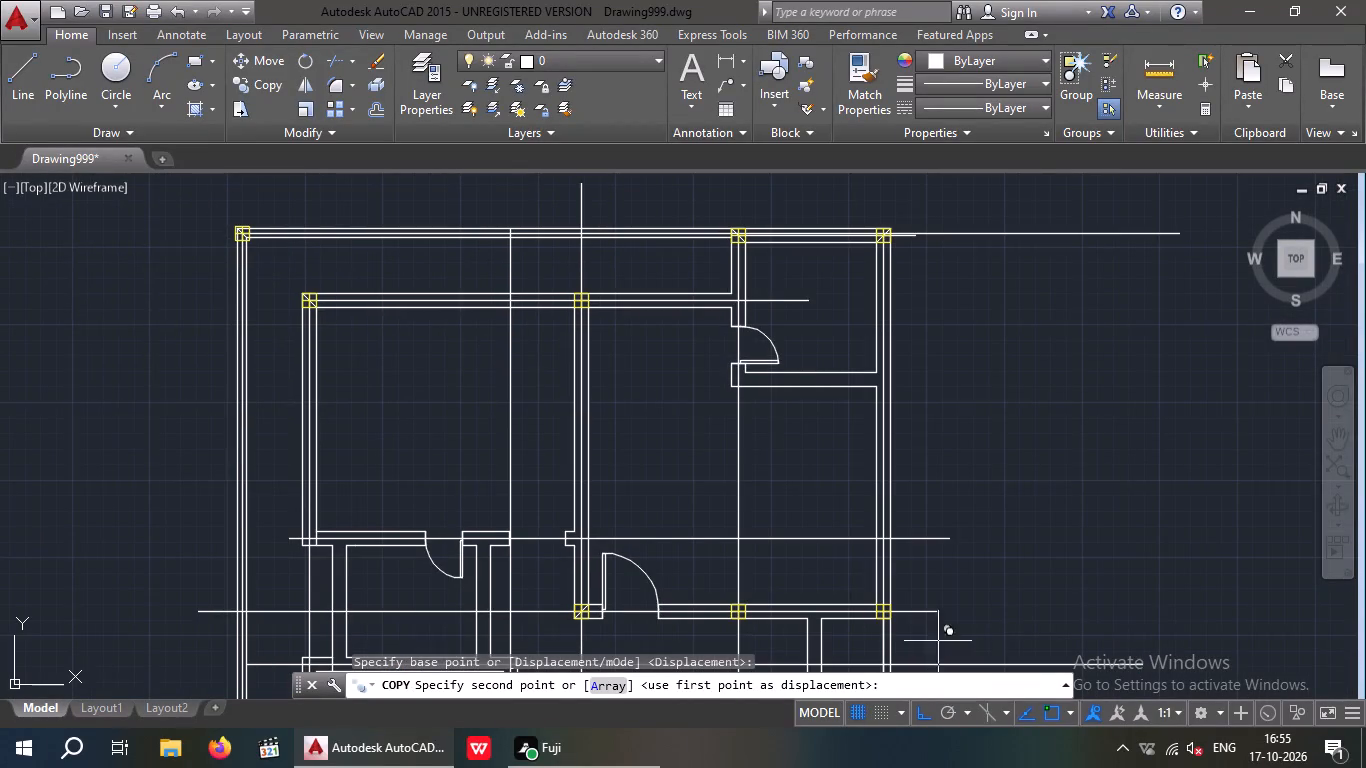
{"action": "middle_click_drag", "start_coordinate": [919, 619], "coordinate": [929, 486]}
{"action": "middle_click_drag", "start_coordinate": [920, 596], "coordinate": [951, 356]}
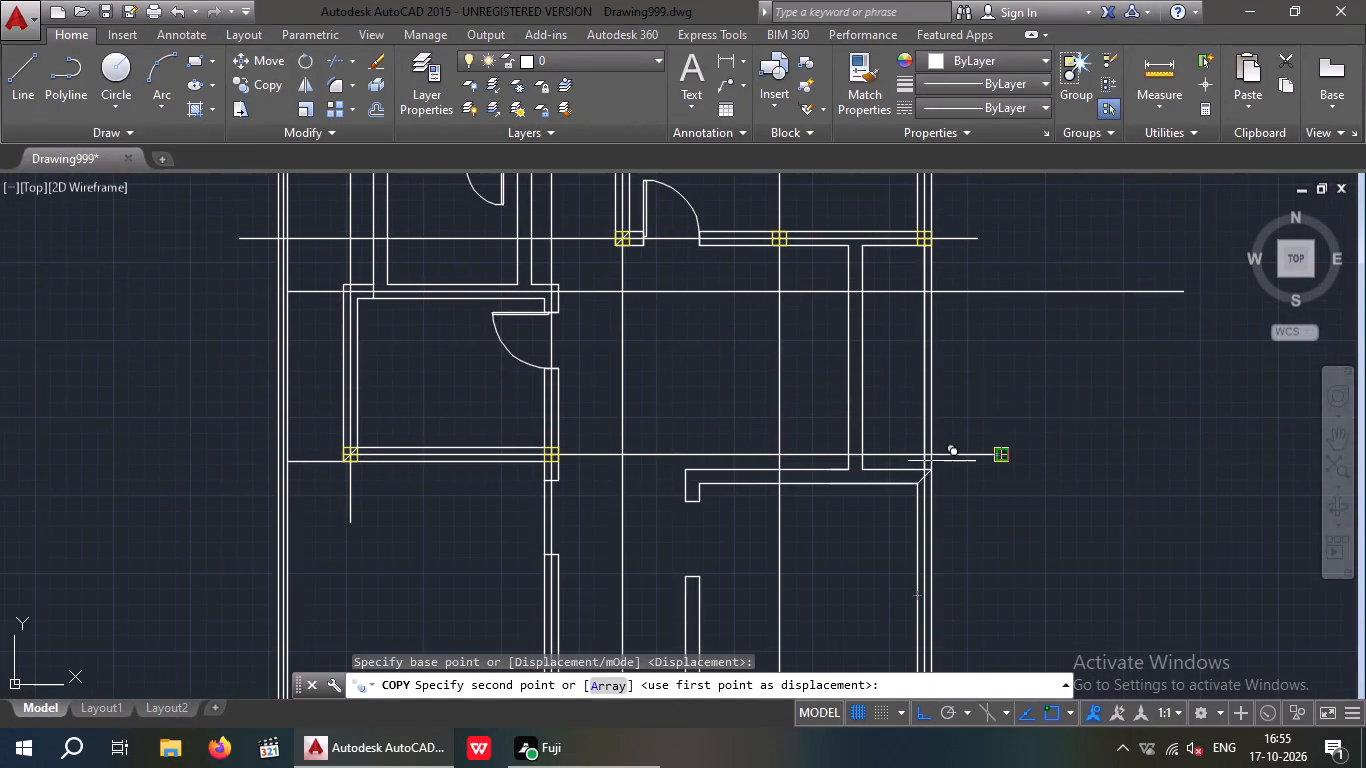
{"action": "scroll", "coordinate": [929, 485], "scroll_direction": "up", "scroll_amount": 5}
{"action": "left_click", "coordinate": [890, 427]}
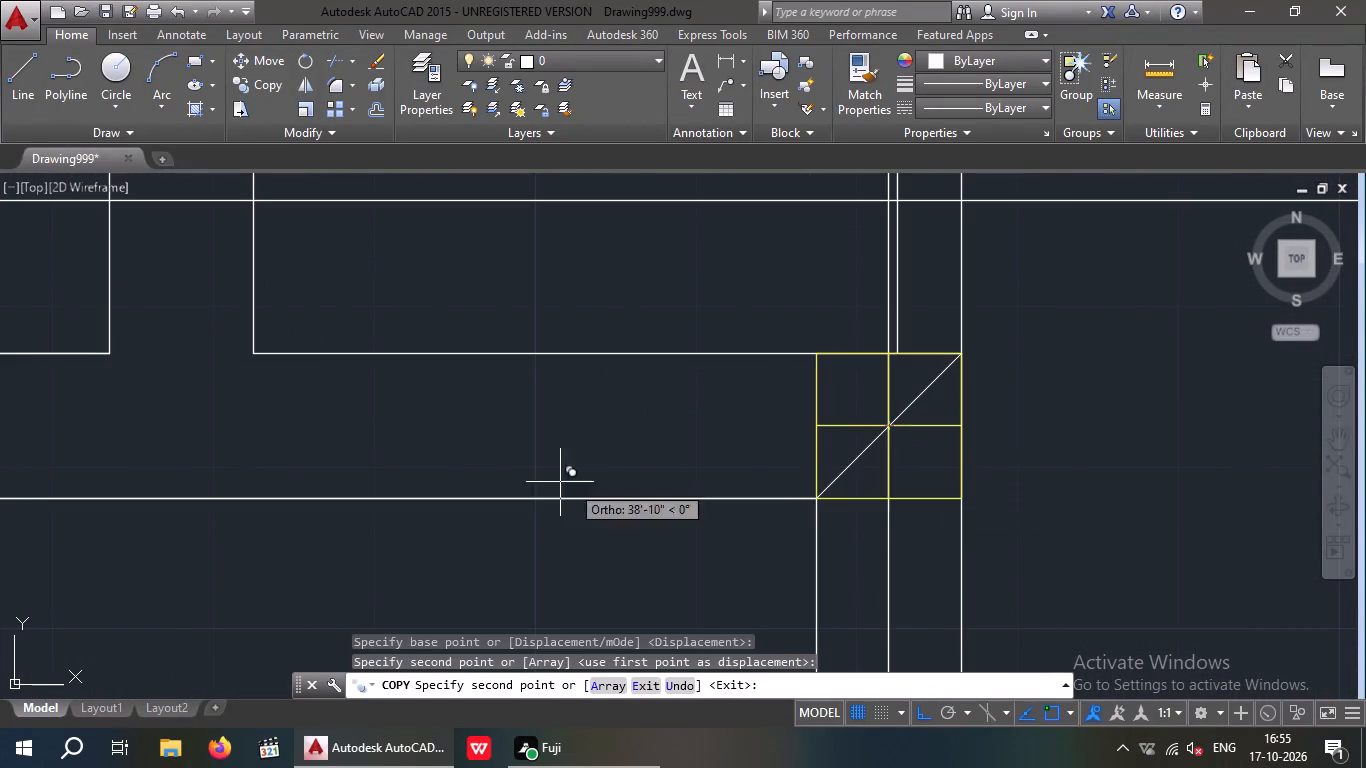
Copy the yellow square onto the side-lawn wall line where the bedroom-bath wall and the bath-kitchen wall meet it.
{"action": "scroll", "coordinate": [484, 469], "scroll_direction": "down", "scroll_amount": 4}
{"action": "middle_click_drag", "start_coordinate": [159, 477], "coordinate": [878, 479]}
{"action": "scroll", "coordinate": [757, 459], "scroll_direction": "down", "scroll_amount": 4}
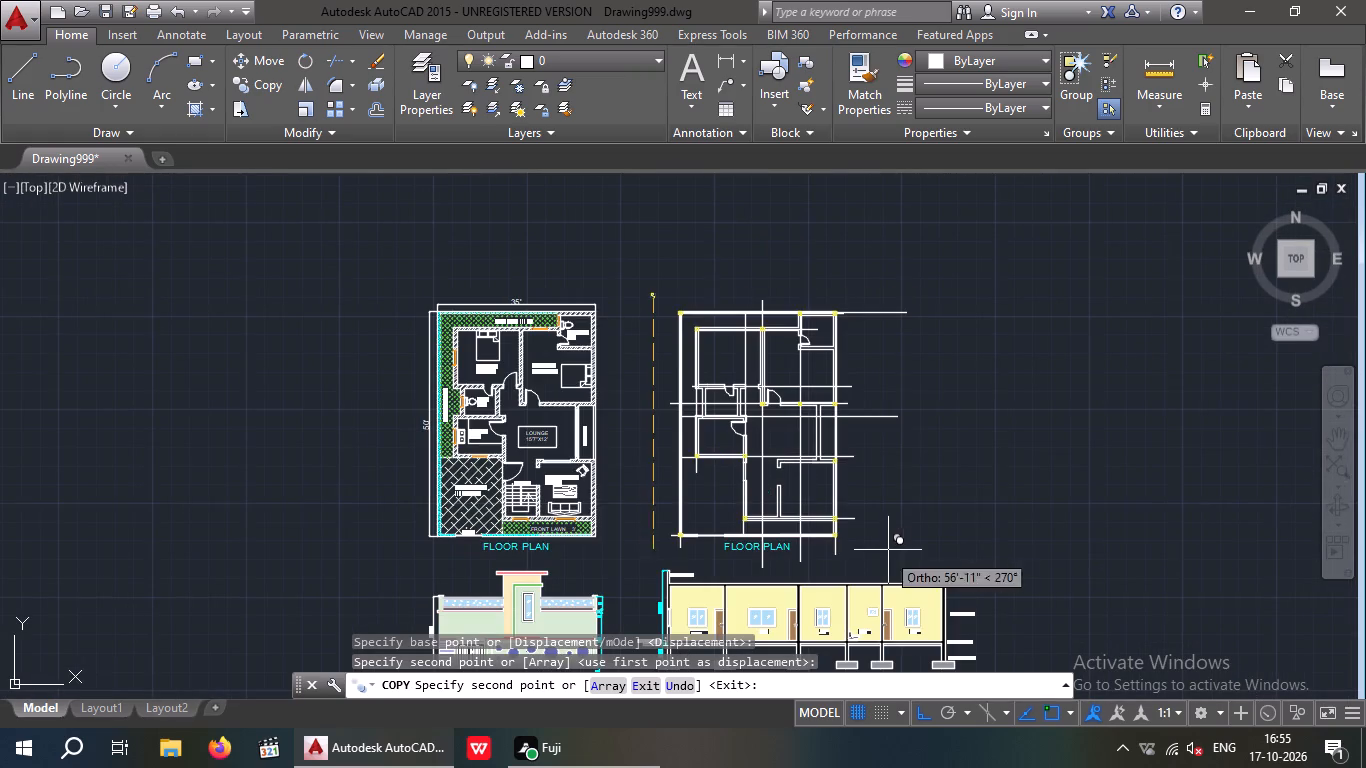
{"action": "scroll", "coordinate": [796, 410], "scroll_direction": "up", "scroll_amount": 3}
{"action": "middle_click_drag", "start_coordinate": [555, 272], "coordinate": [728, 302]}
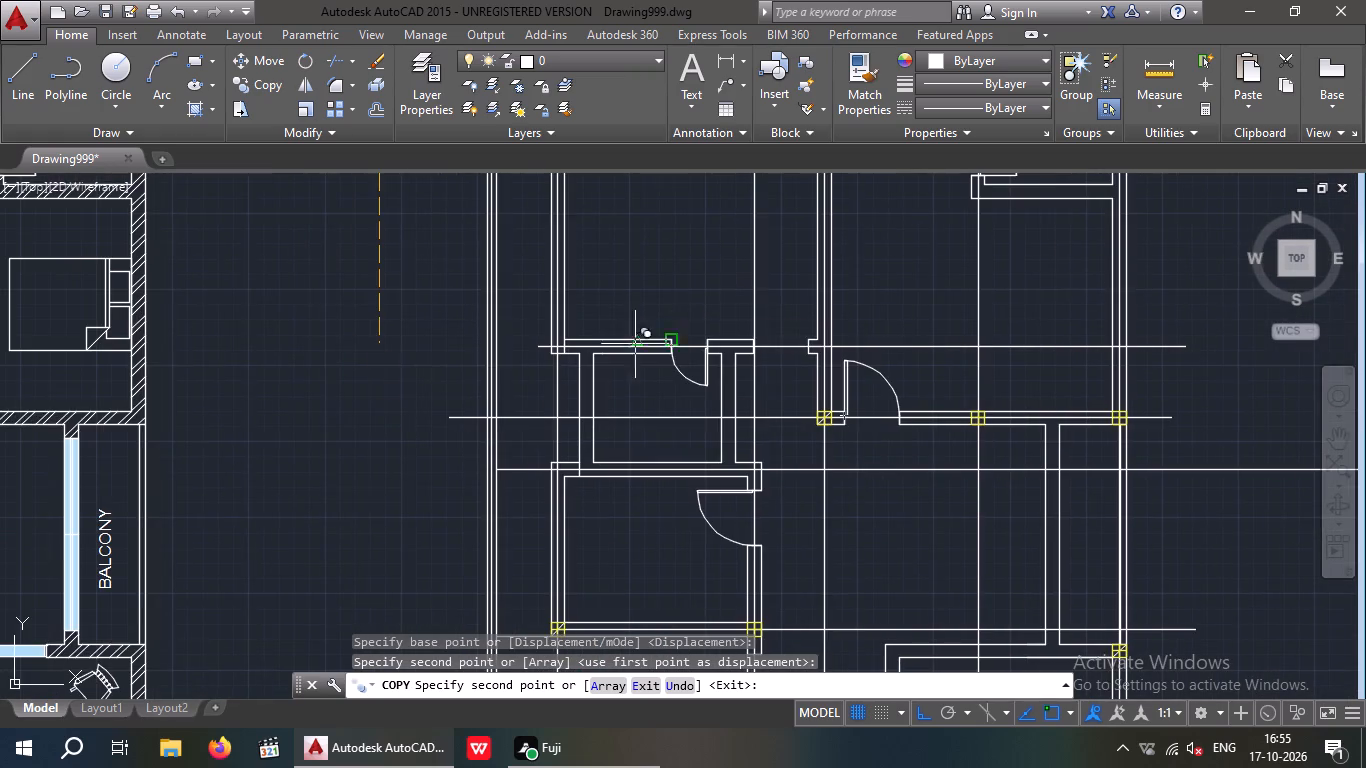
{"action": "scroll", "coordinate": [600, 361], "scroll_direction": "up", "scroll_amount": 3}
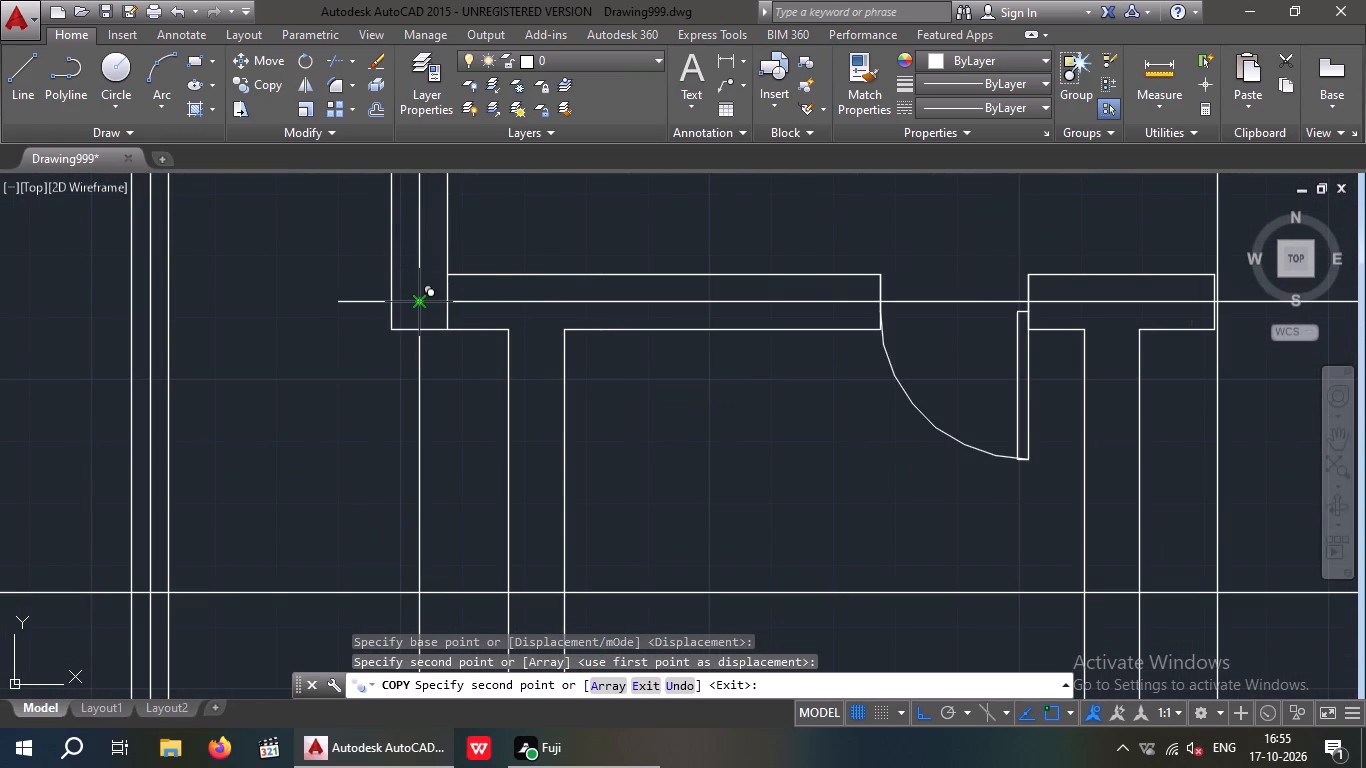
{"action": "left_click", "coordinate": [420, 301]}
{"action": "scroll", "coordinate": [471, 479], "scroll_direction": "down", "scroll_amount": 1}
{"action": "middle_click_drag", "start_coordinate": [504, 537], "coordinate": [551, 232]}
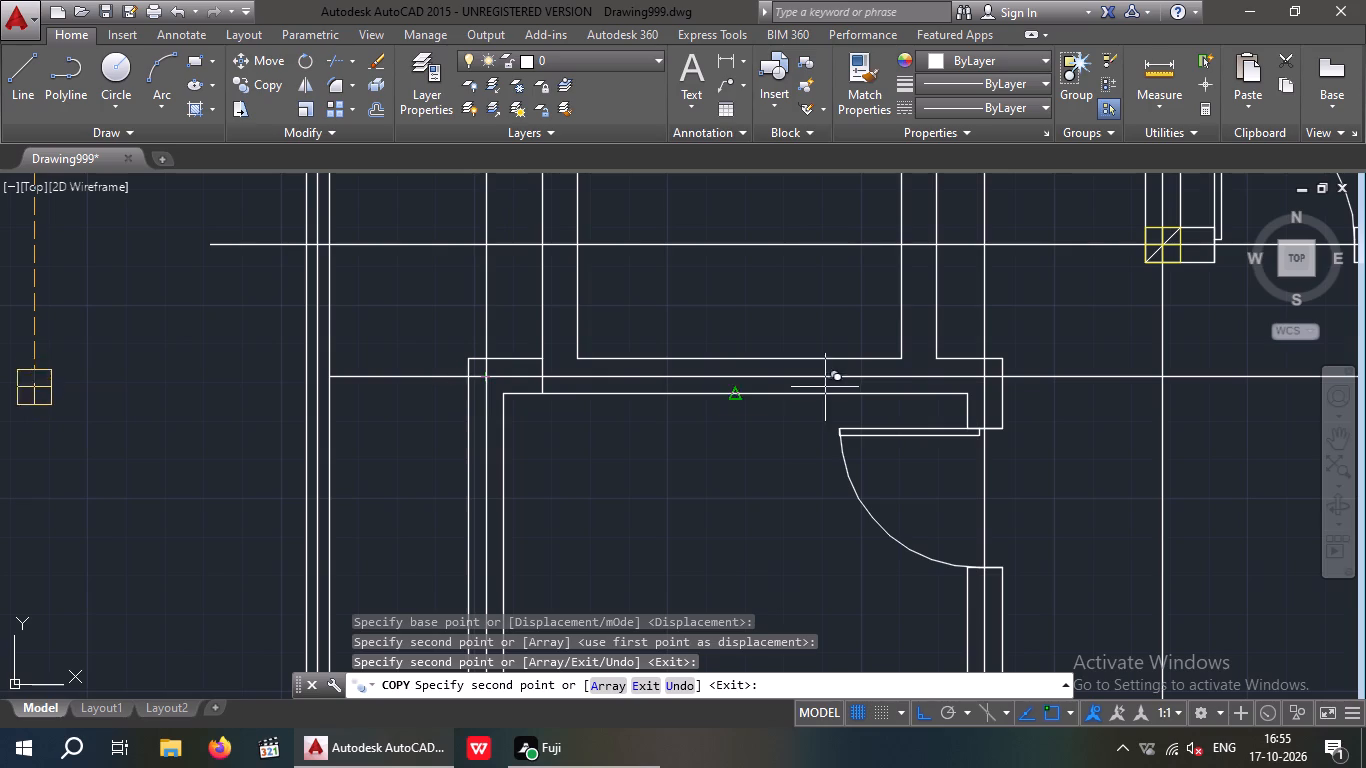
{"action": "scroll", "coordinate": [1047, 445], "scroll_direction": "down", "scroll_amount": 3}
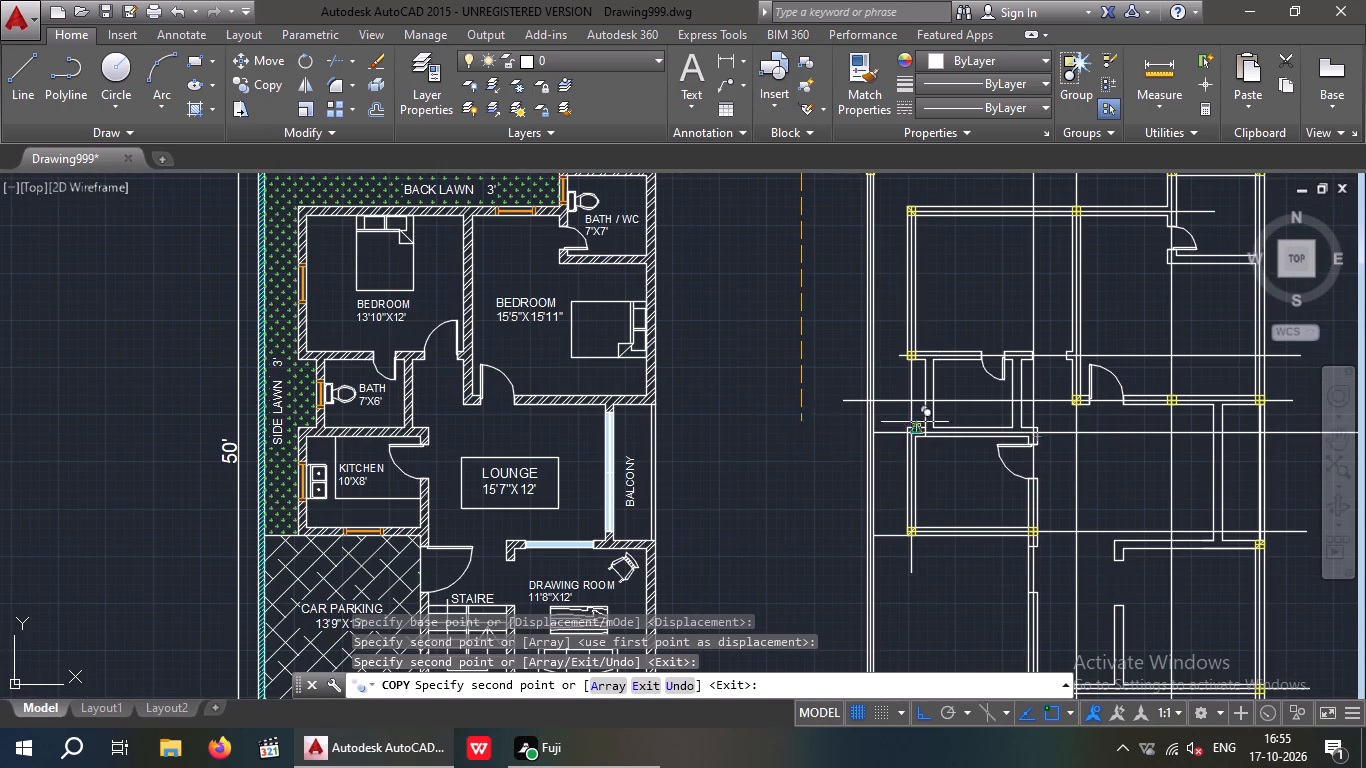
{"action": "scroll", "coordinate": [910, 423], "scroll_direction": "up", "scroll_amount": 4}
{"action": "left_click", "coordinate": [922, 471]}
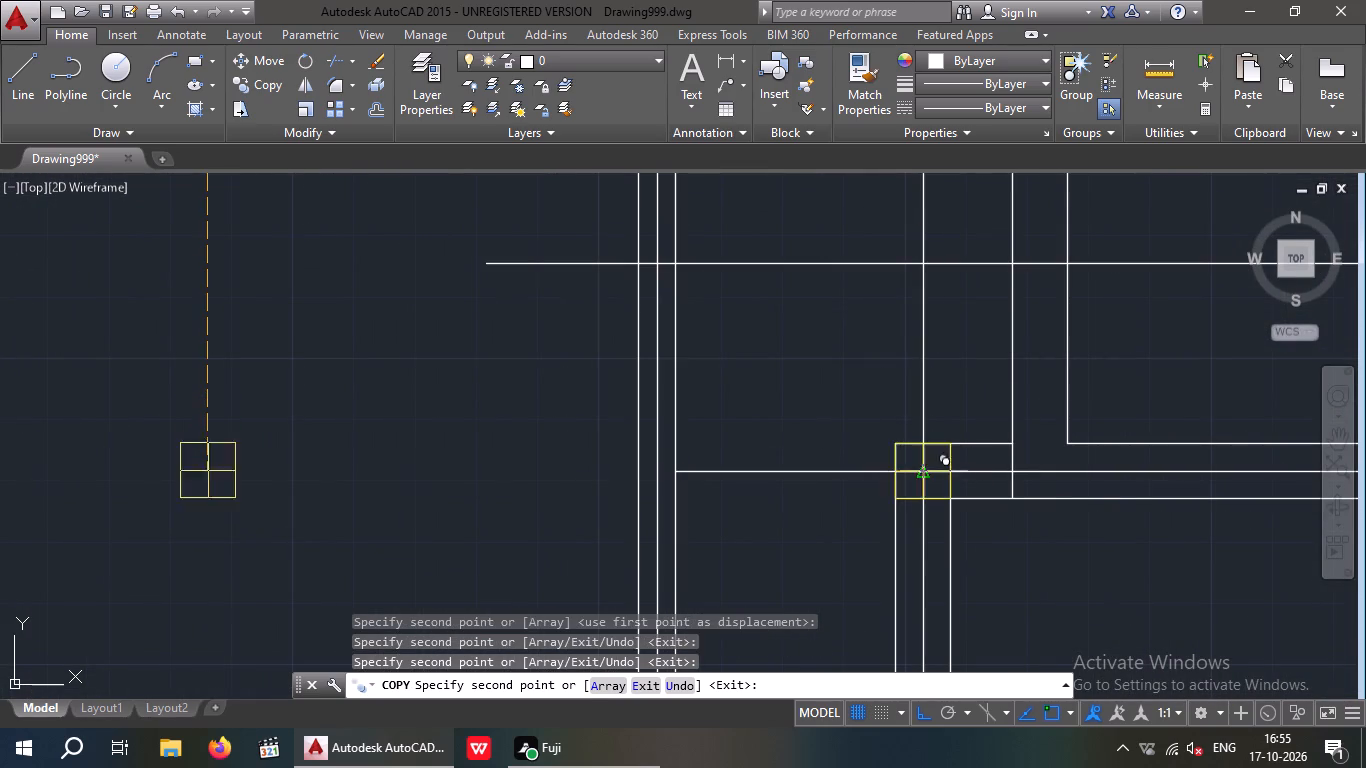
Check the remaining wall junctions of the stripped plan for places that still need a yellow square.
{"action": "scroll", "coordinate": [1161, 573], "scroll_direction": "down", "scroll_amount": 4}
{"action": "middle_click_drag", "start_coordinate": [1177, 588], "coordinate": [879, 292]}
{"action": "middle_click_drag", "start_coordinate": [1018, 406], "coordinate": [1003, 412]}
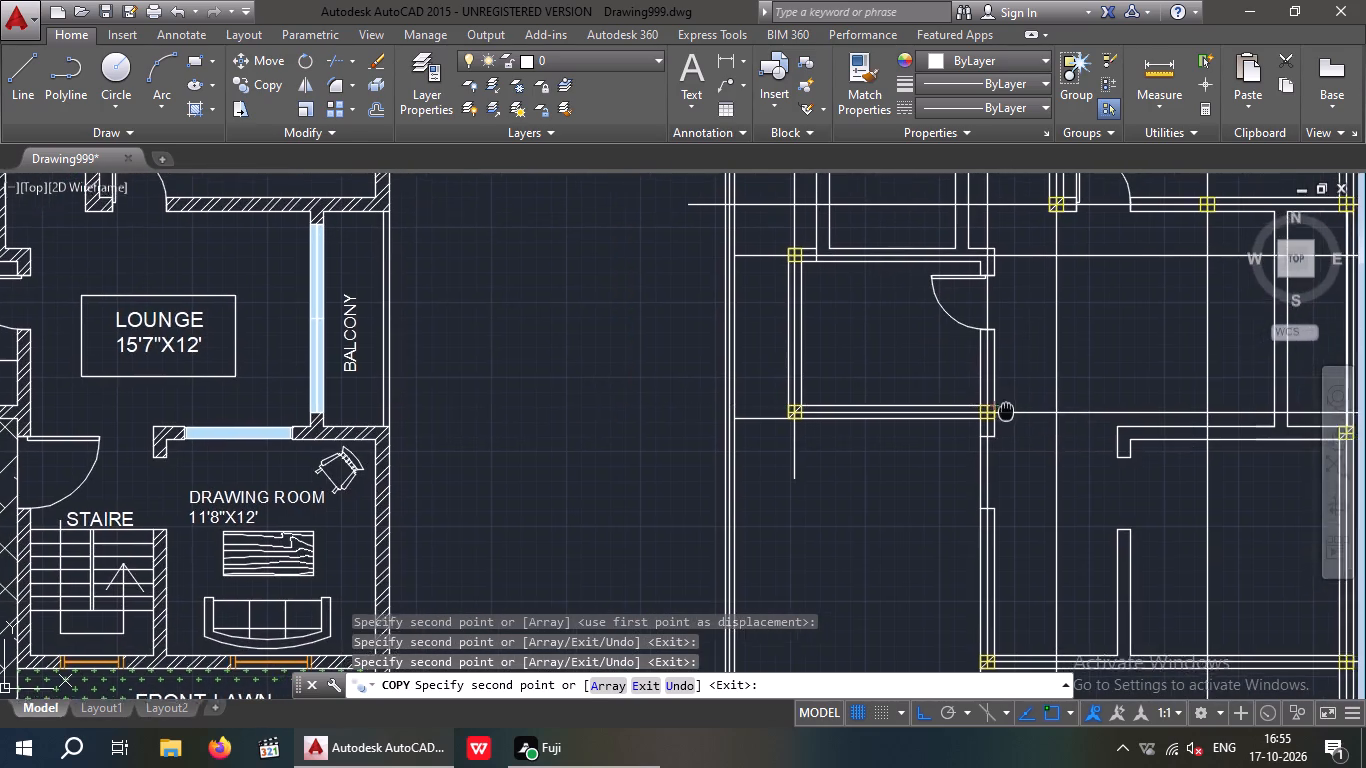
{"action": "middle_click_drag", "start_coordinate": [1003, 412], "coordinate": [585, 612]}
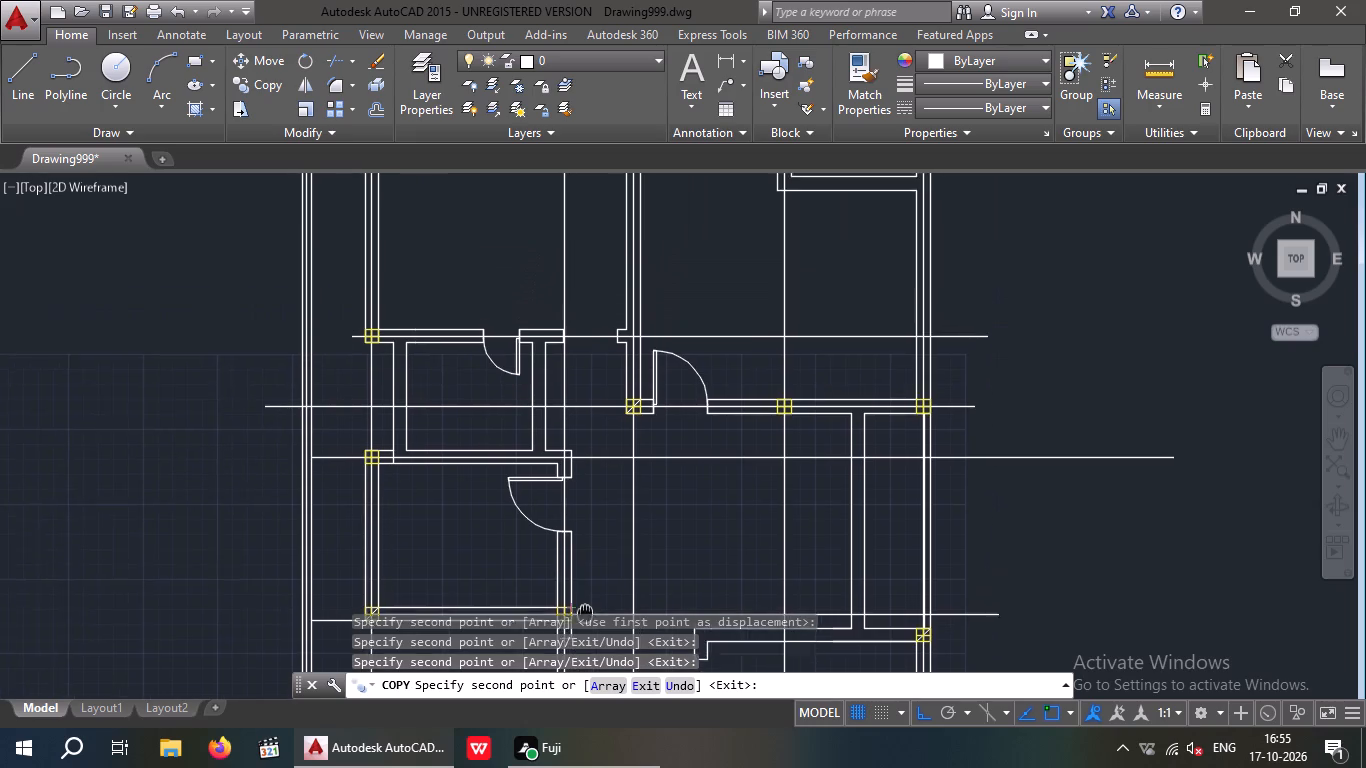
{"action": "middle_click_drag", "start_coordinate": [585, 612], "coordinate": [640, 264]}
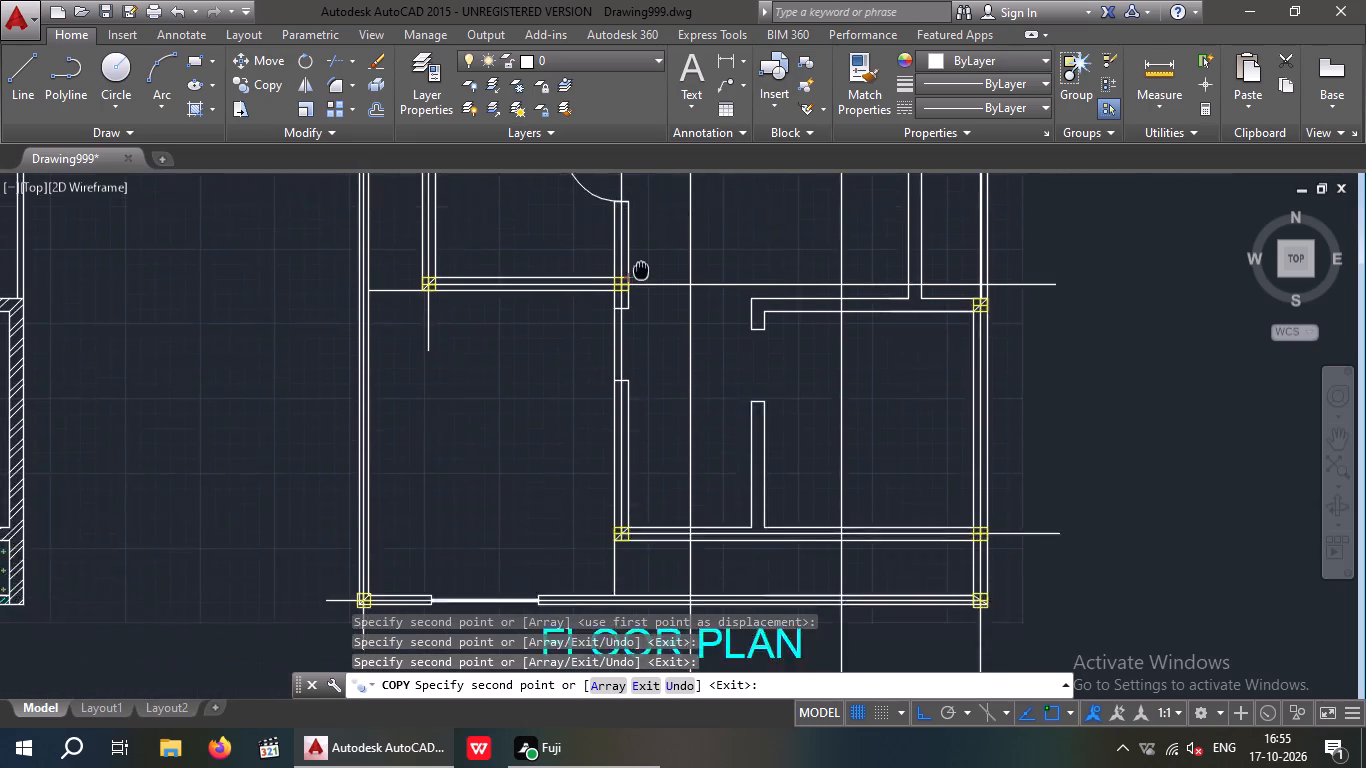
{"action": "middle_click_drag", "start_coordinate": [640, 264], "coordinate": [478, 447]}
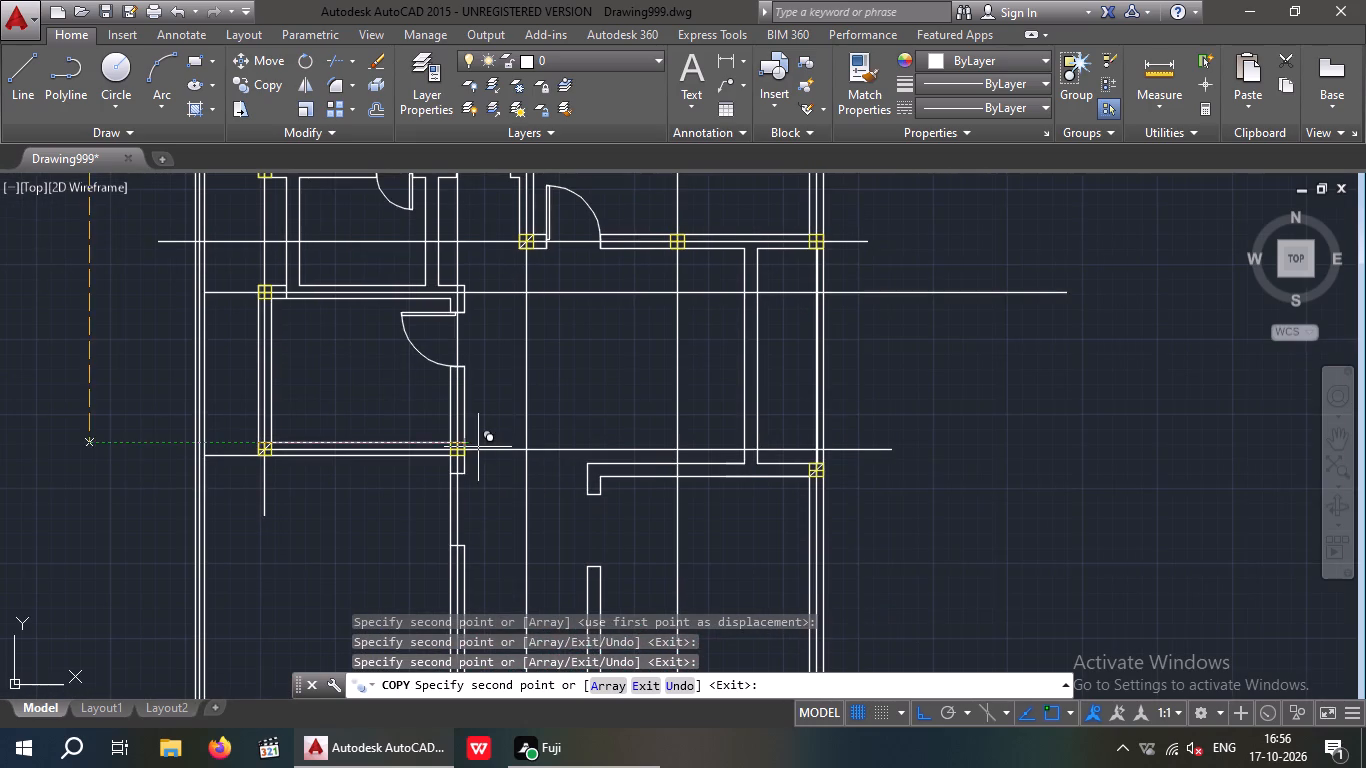
{"action": "middle_click_drag", "start_coordinate": [478, 448], "coordinate": [607, 516]}
{"action": "middle_click_drag", "start_coordinate": [607, 516], "coordinate": [721, 536]}
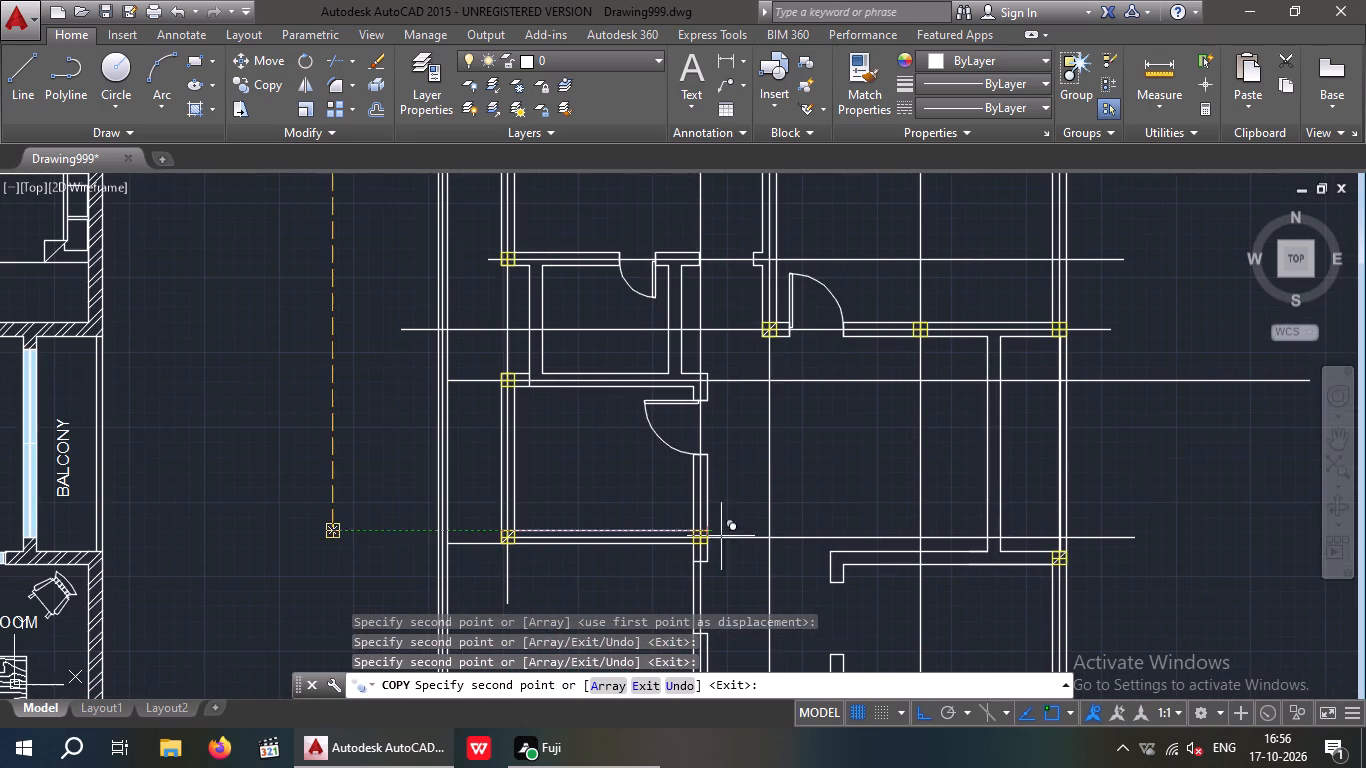
{"action": "key", "text": "Escape"}
Delete the vertical centre line running through the partition between the two bedrooms.
{"action": "scroll", "coordinate": [541, 399], "scroll_direction": "down", "scroll_amount": 3}
{"action": "scroll", "coordinate": [583, 301], "scroll_direction": "up", "scroll_amount": 4}
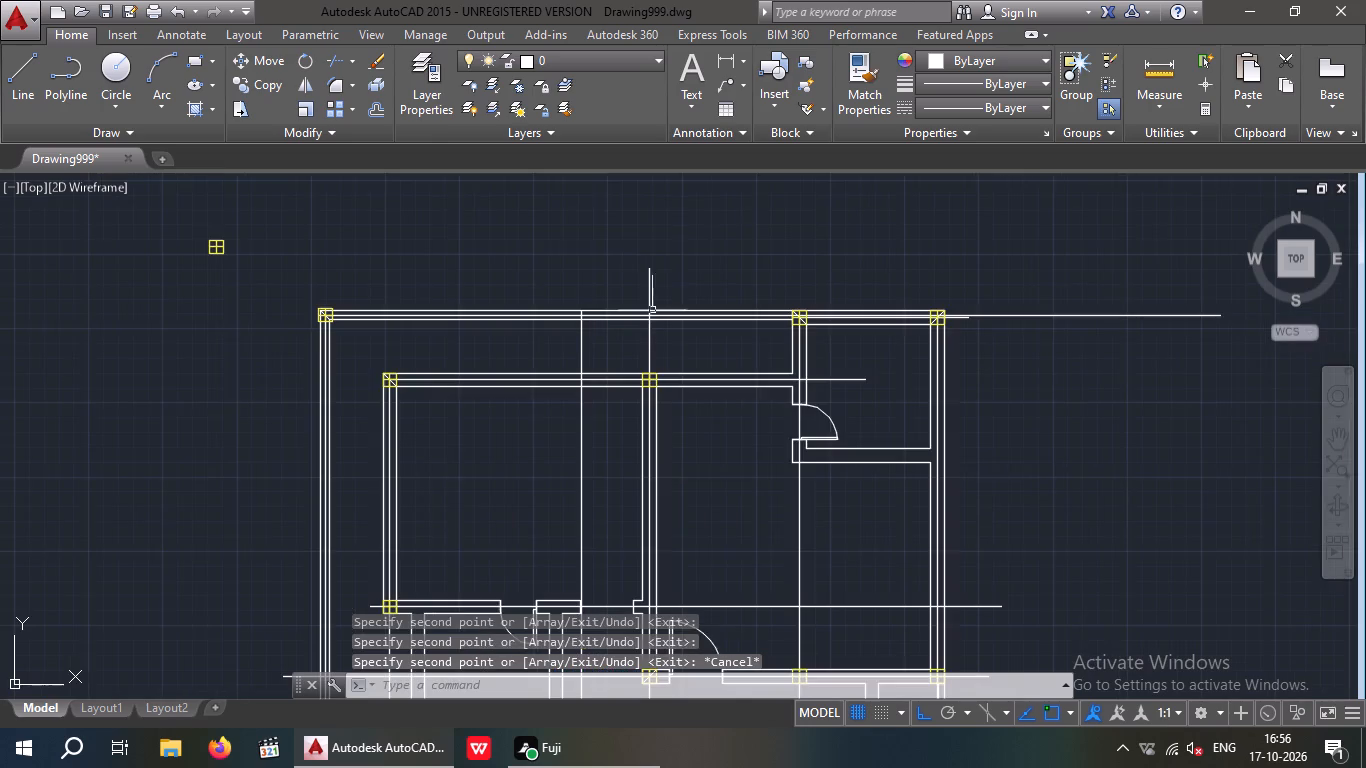
{"action": "scroll", "coordinate": [650, 304], "scroll_direction": "up", "scroll_amount": 3}
{"action": "left_click", "coordinate": [638, 285]}
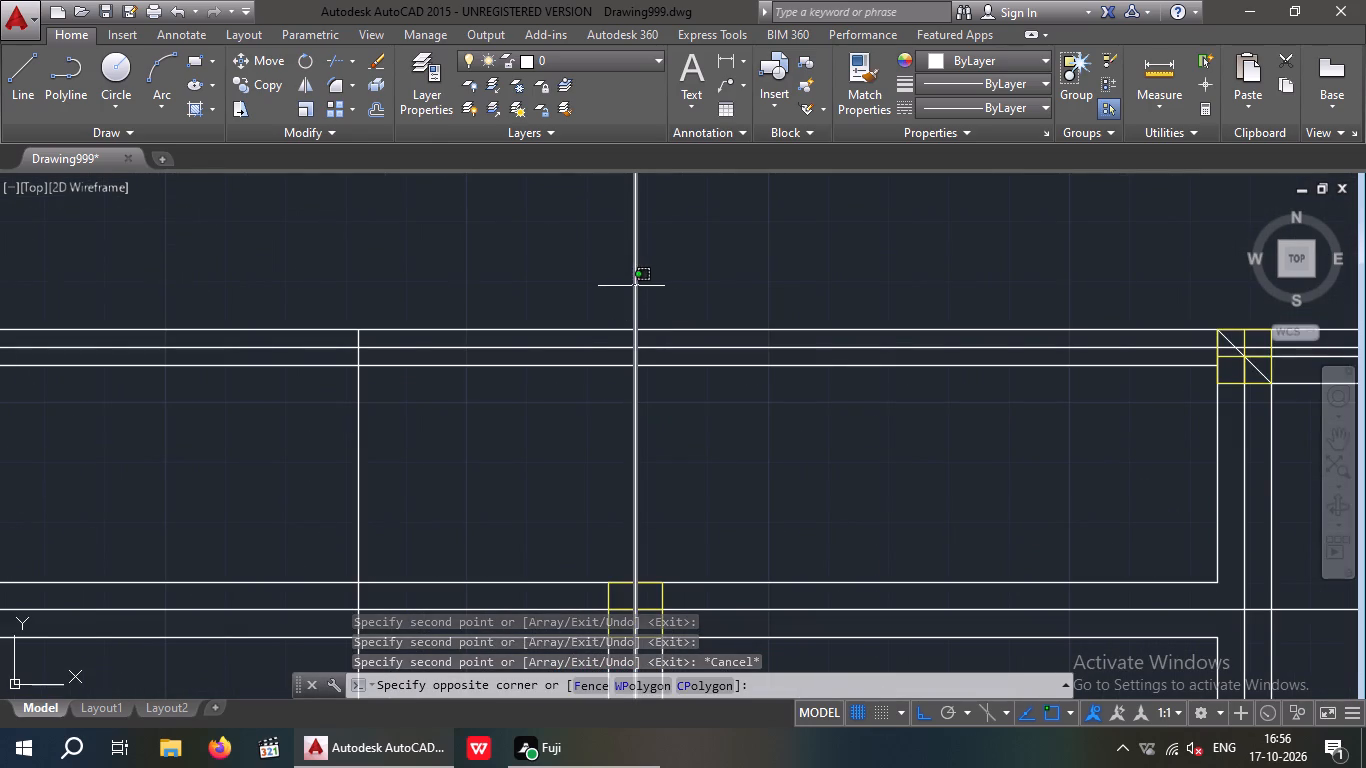
{"action": "left_click", "coordinate": [613, 285]}
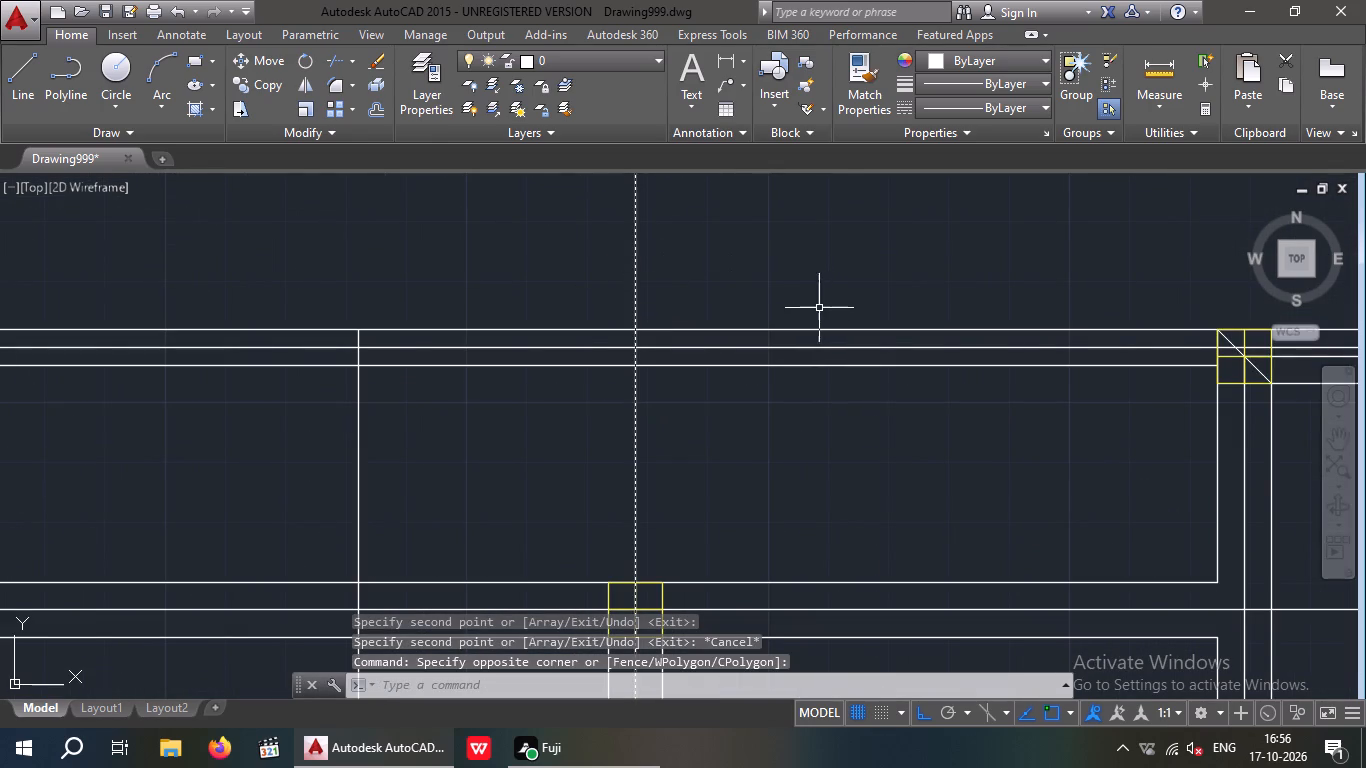
{"action": "key", "text": "Delete"}
Delete the outer and inner lines of the plot's back boundary wall, behind the back lawn.
{"action": "scroll", "coordinate": [694, 346], "scroll_direction": "down", "scroll_amount": 1}
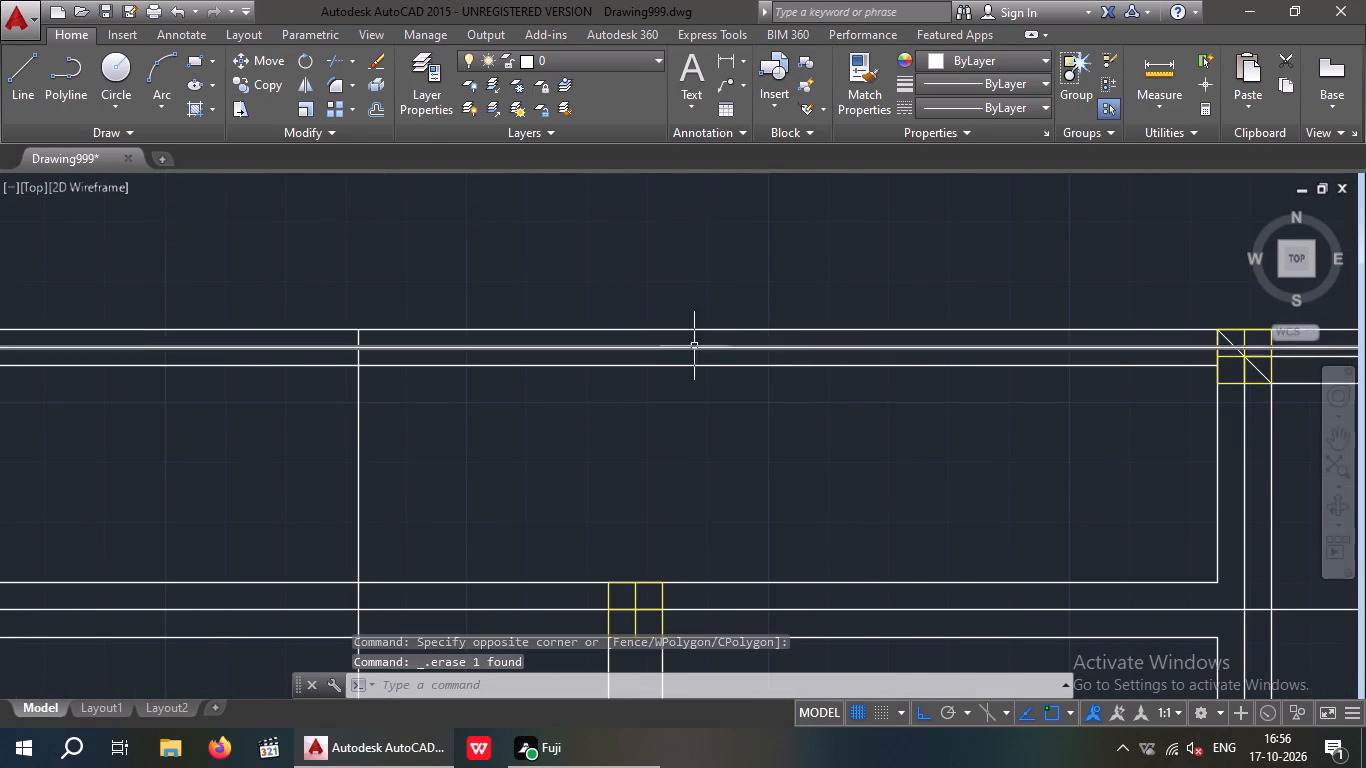
{"action": "scroll", "coordinate": [694, 346], "scroll_direction": "down", "scroll_amount": 1}
{"action": "middle_click_drag", "start_coordinate": [738, 443], "coordinate": [762, 301]}
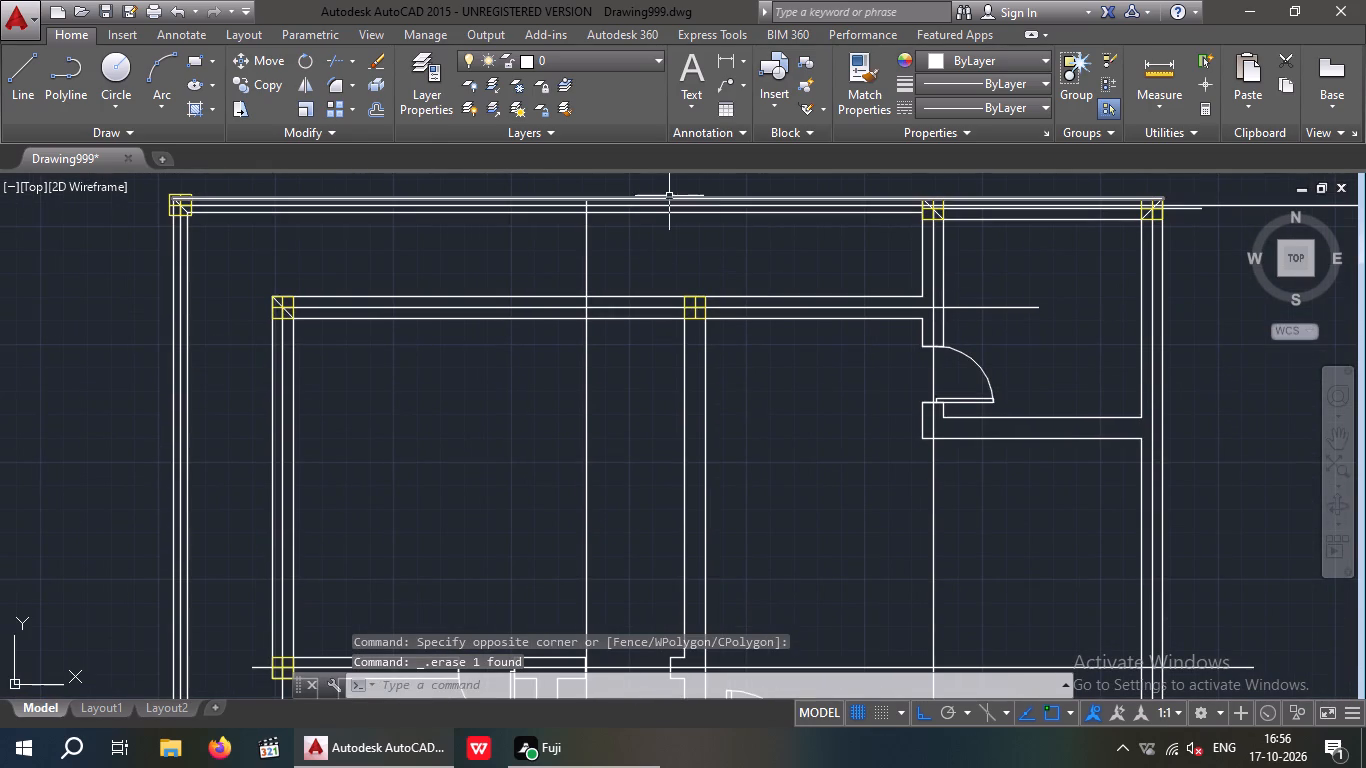
{"action": "left_click", "coordinate": [669, 198]}
{"action": "key", "text": "Delete"}
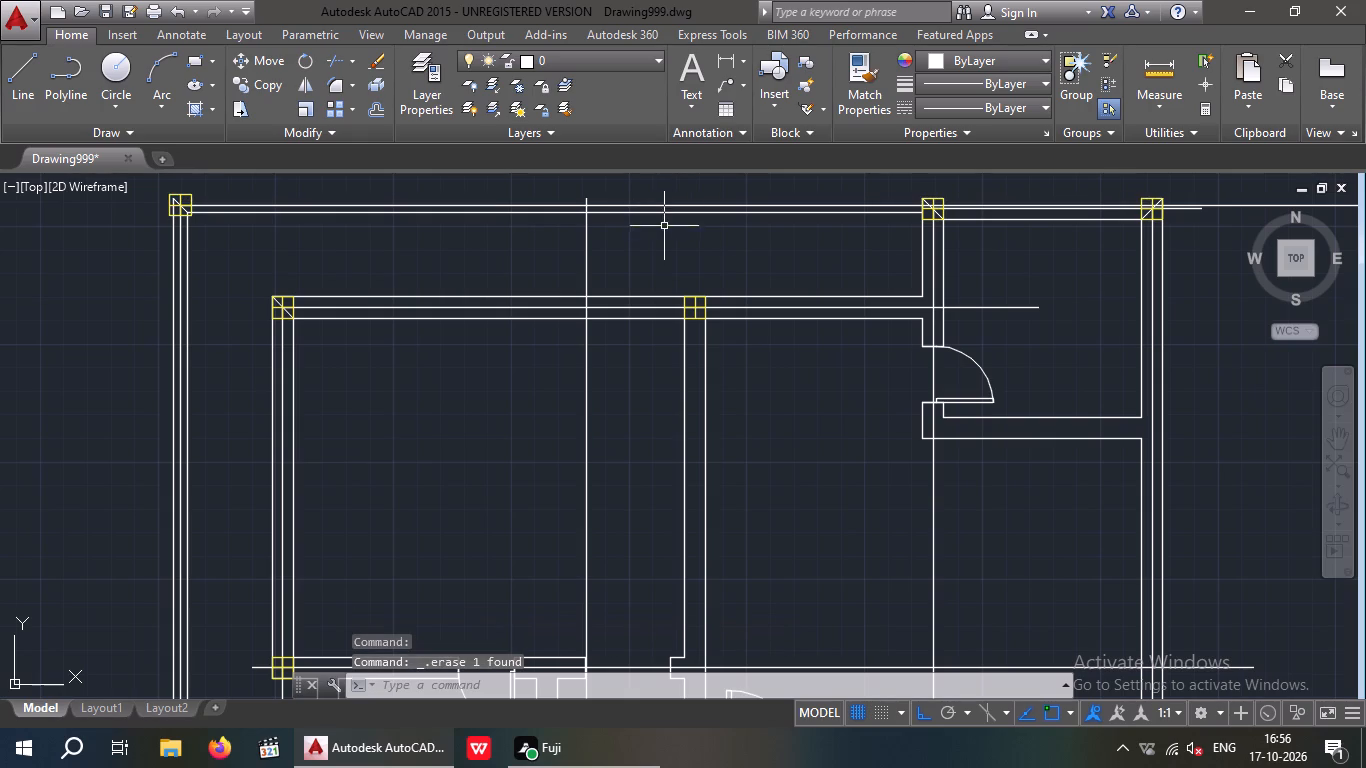
{"action": "left_click", "coordinate": [675, 212]}
{"action": "key", "text": "Delete"}
Delete the vertical centre line that runs through the smaller bedroom in line with the kitchen's lounge-side wall.
{"action": "scroll", "coordinate": [588, 297], "scroll_direction": "down", "scroll_amount": 3}
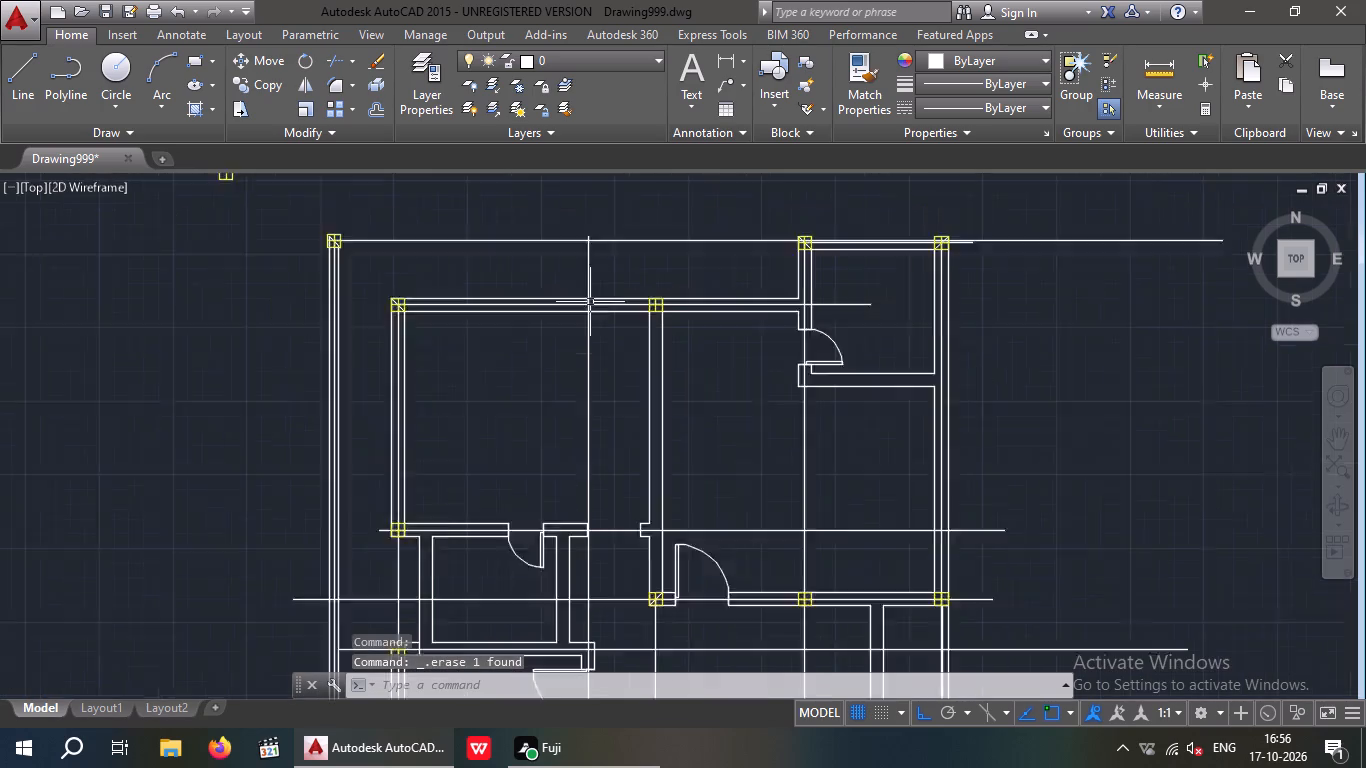
{"action": "middle_click_drag", "start_coordinate": [595, 376], "coordinate": [637, 264]}
{"action": "left_click", "coordinate": [630, 259]}
{"action": "key", "text": "Delete"}
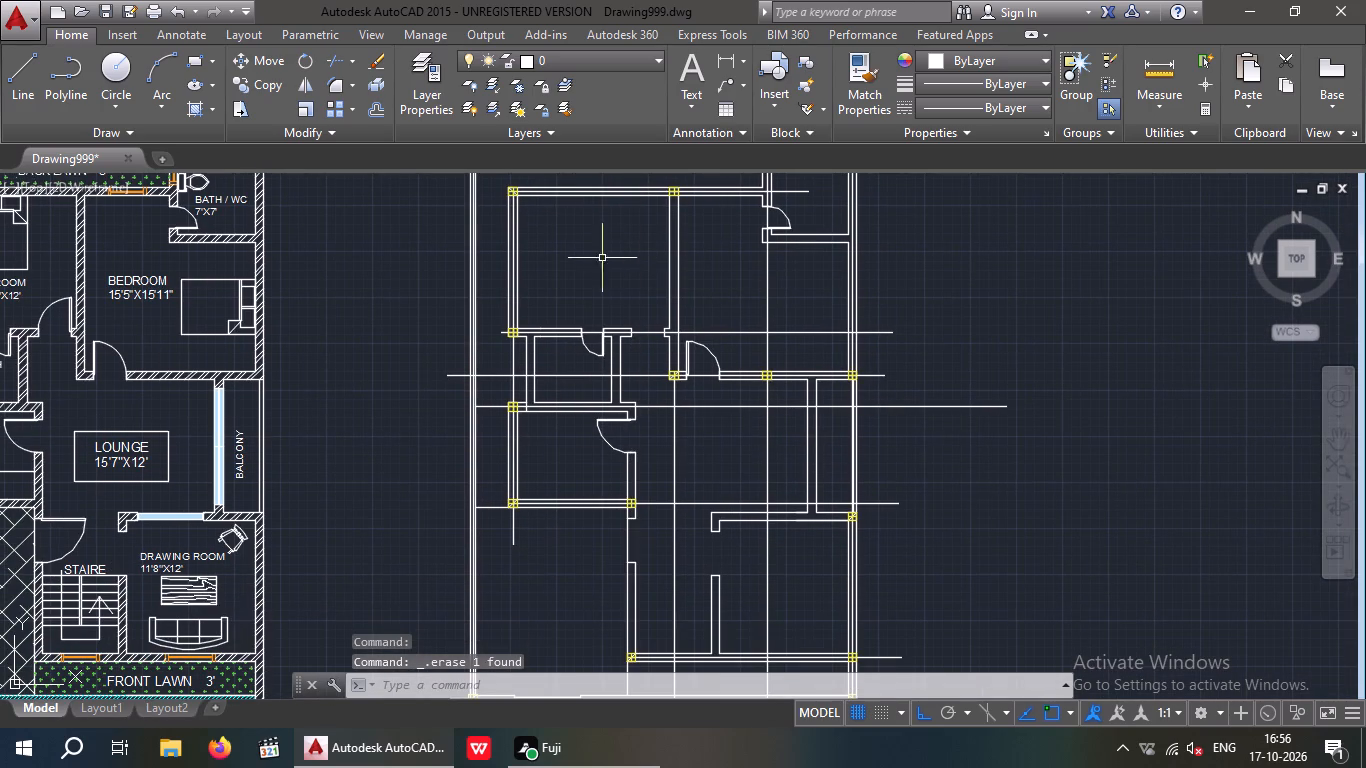
Delete the smaller bedroom's side and back wall lines, their centre lines, and the plot's back centre line and side-lawn boundary lines.
{"action": "middle_click_drag", "start_coordinate": [607, 239], "coordinate": [610, 348]}
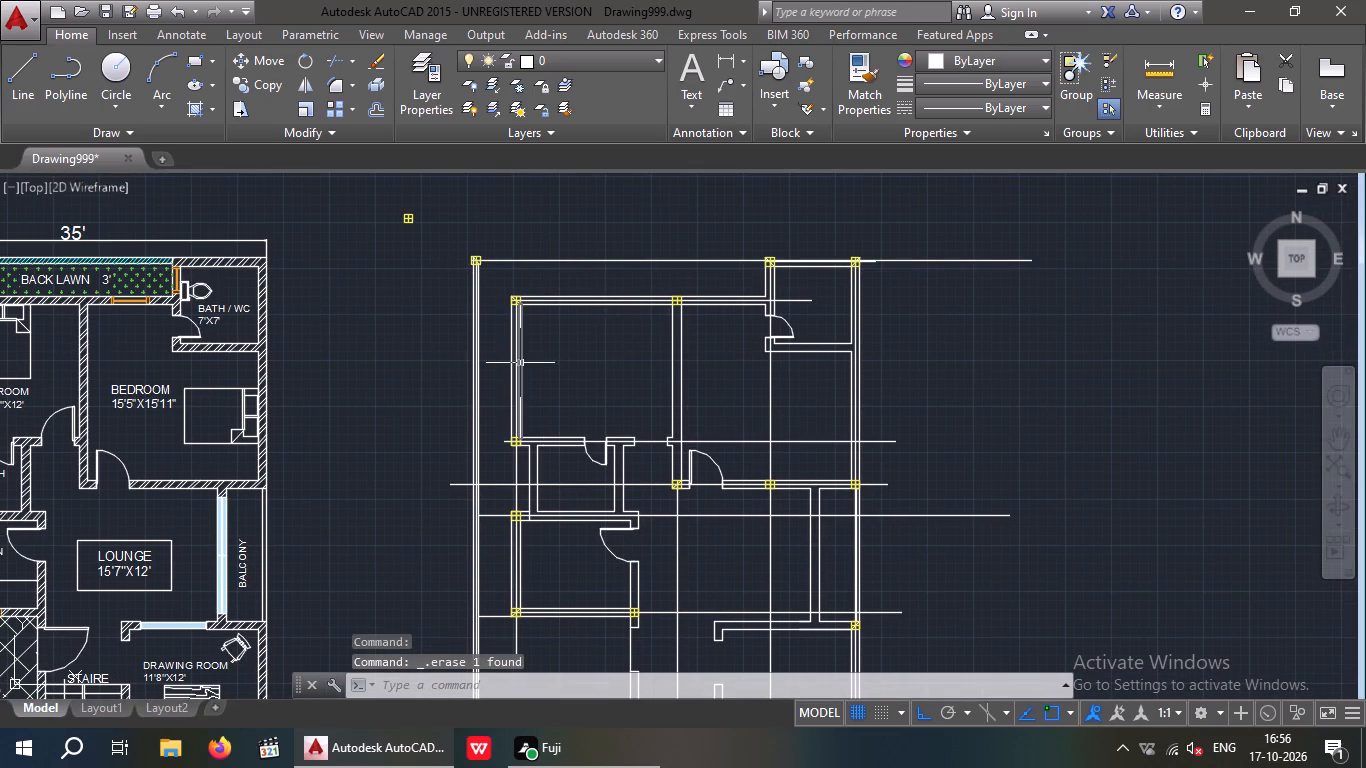
{"action": "left_click", "coordinate": [520, 363]}
{"action": "key", "text": "Delete"}
{"action": "left_click", "coordinate": [511, 371]}
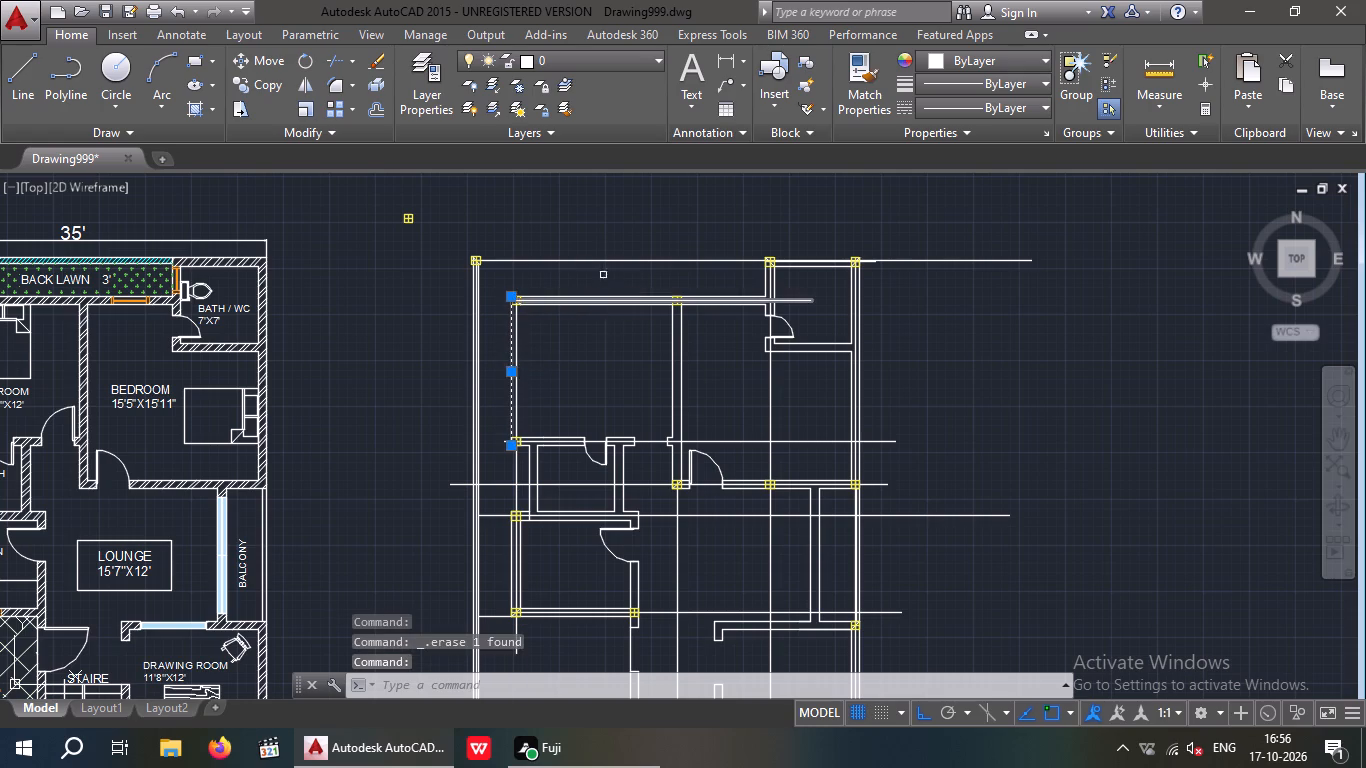
{"action": "key", "text": "Delete"}
{"action": "left_click", "coordinate": [611, 224]}
{"action": "left_click", "coordinate": [605, 328]}
{"action": "key", "text": "Delete"}
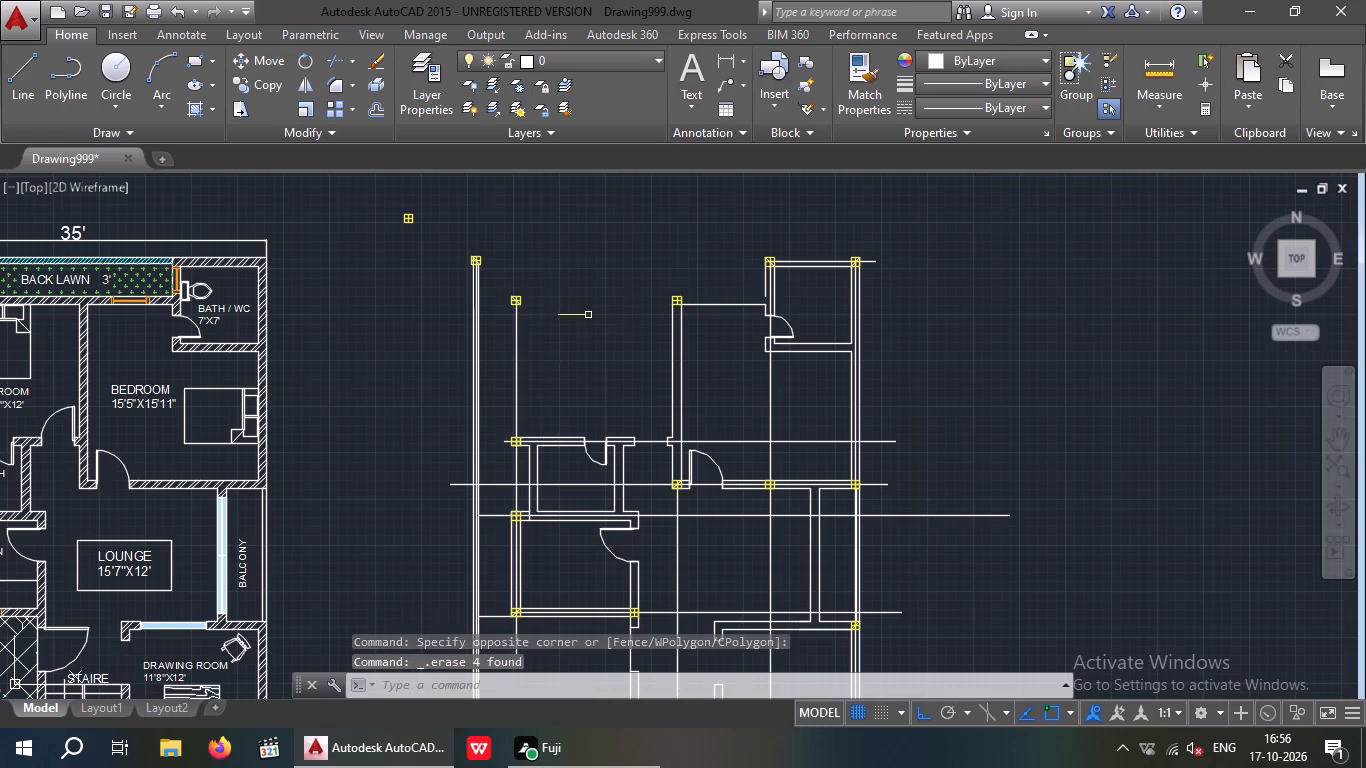
{"action": "left_click_drag", "start_coordinate": [568, 373], "coordinate": [559, 374]}
{"action": "left_click", "coordinate": [439, 378]}
{"action": "key", "text": "Delete"}
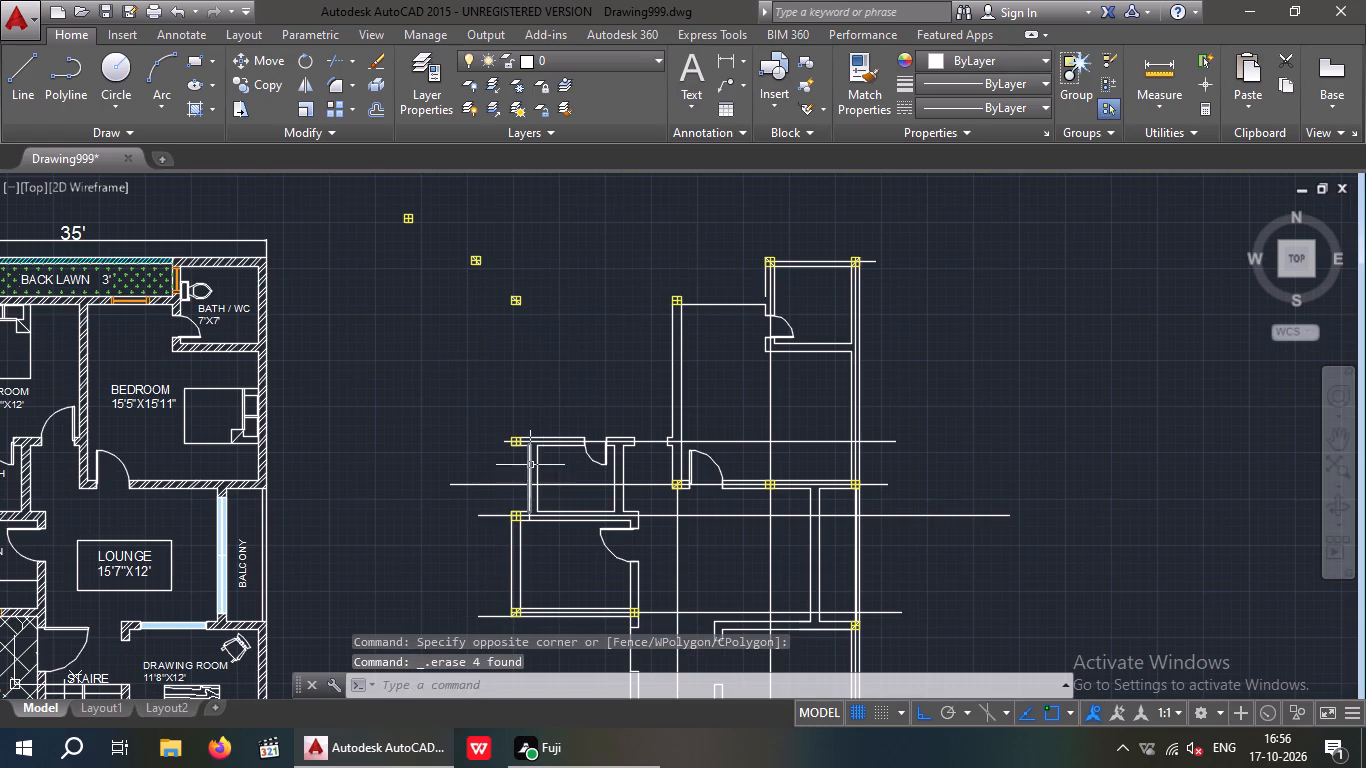
Delete the horizontal wall lines and centre lines crossing above, through and below the bath beside the kitchen.
{"action": "left_click", "coordinate": [581, 393]}
{"action": "left_click", "coordinate": [565, 538]}
{"action": "key", "text": "Delete"}
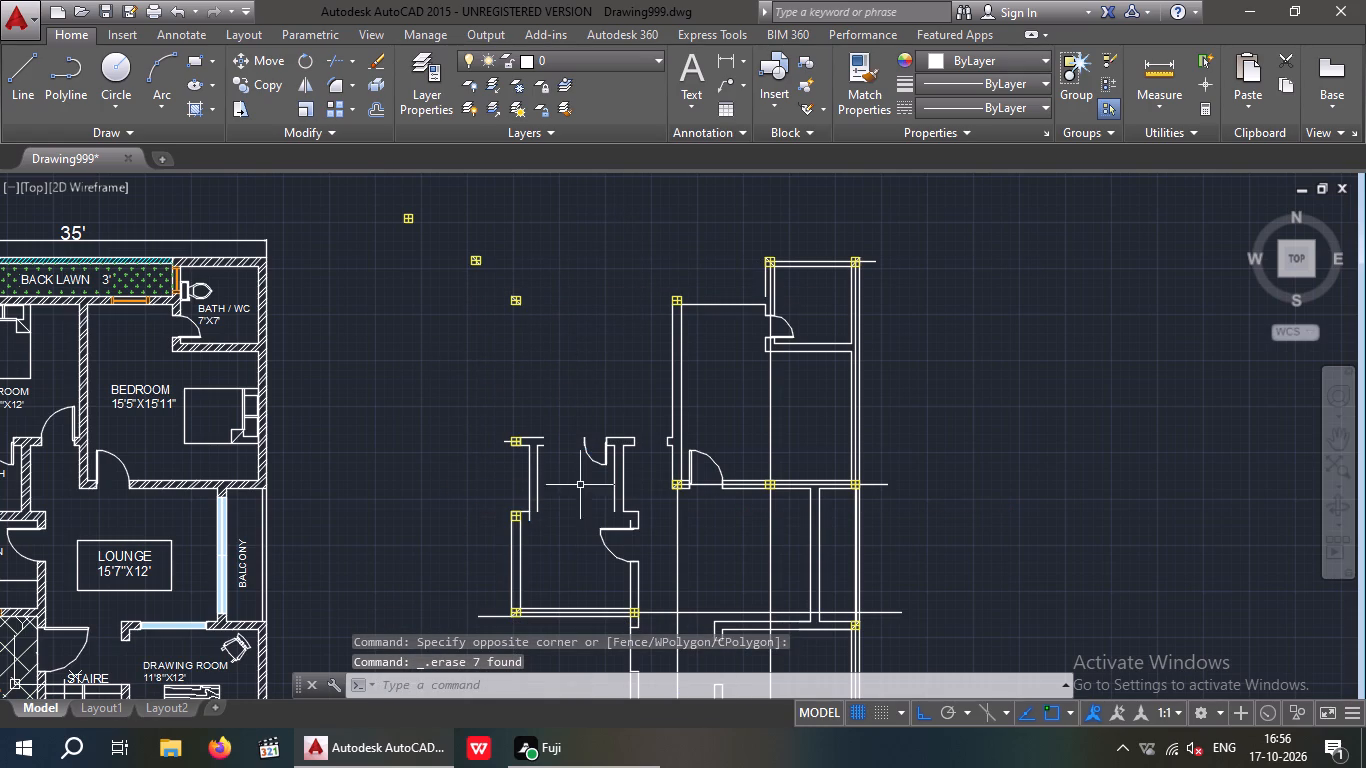
Delete the two partition lines between the bedrooms and the leftover back wall line of the larger bedroom.
{"action": "left_click", "coordinate": [735, 363]}
{"action": "left_click", "coordinate": [624, 395]}
{"action": "key", "text": "Delete"}
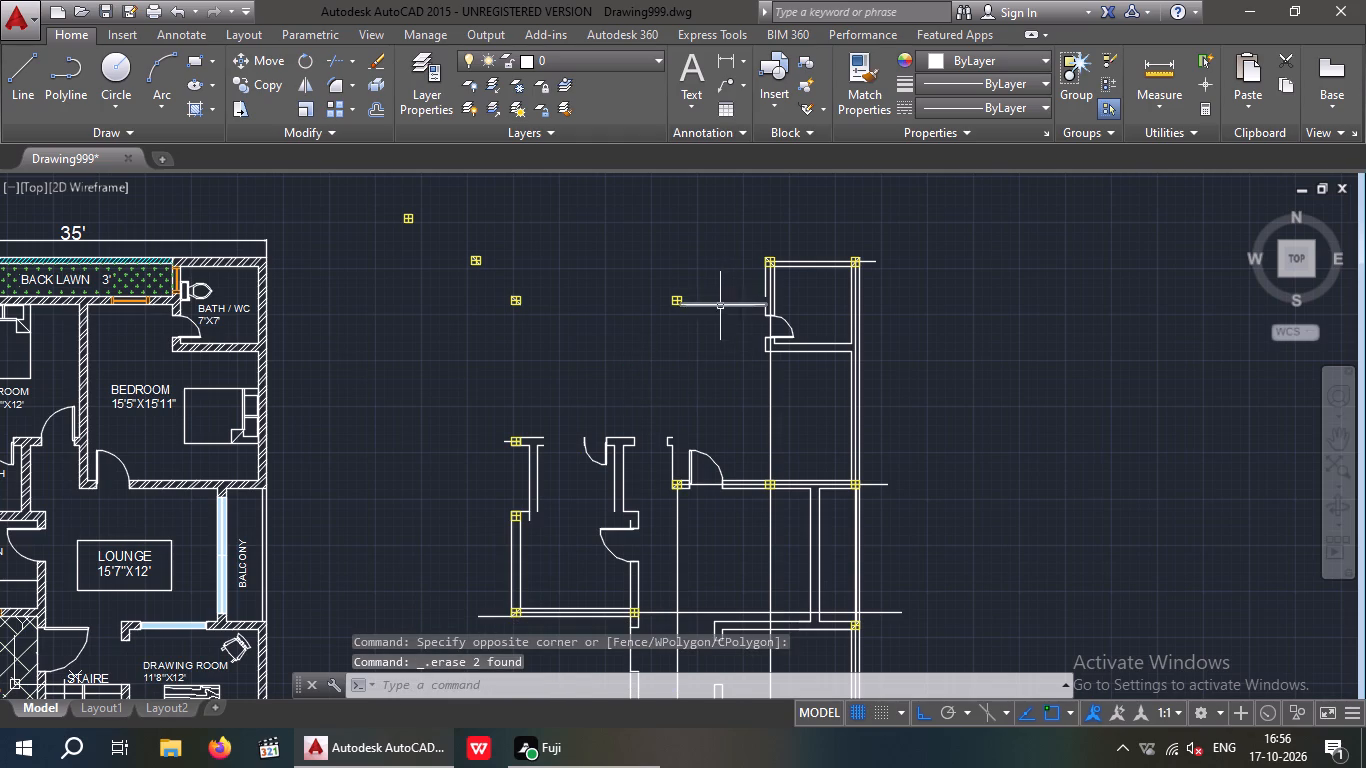
{"action": "left_click", "coordinate": [721, 304]}
{"action": "key", "text": "Delete"}
Delete the bath/WC walls and door, with the outer wall and vertical centre lines beside the larger bedroom.
{"action": "left_click", "coordinate": [802, 244]}
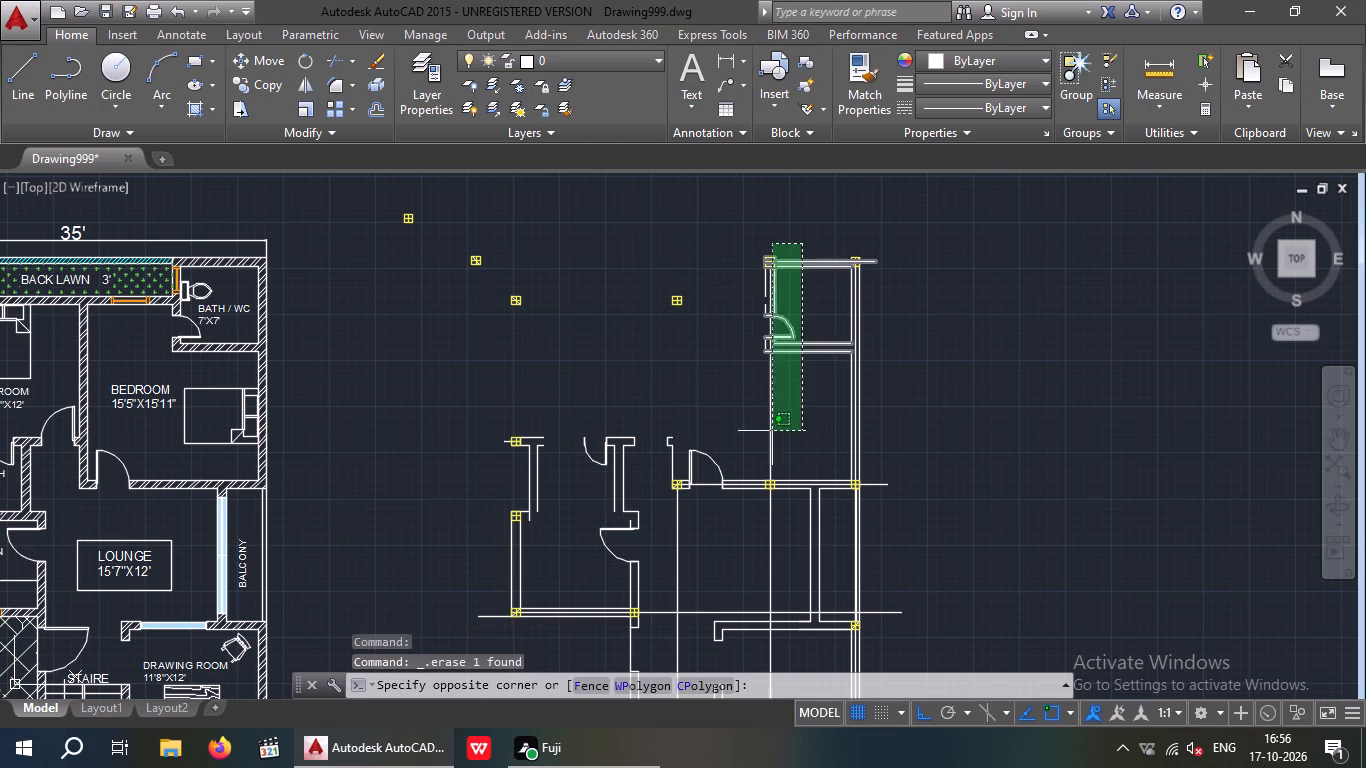
{"action": "left_click", "coordinate": [800, 389]}
{"action": "key", "text": "Delete"}
{"action": "left_click", "coordinate": [954, 348]}
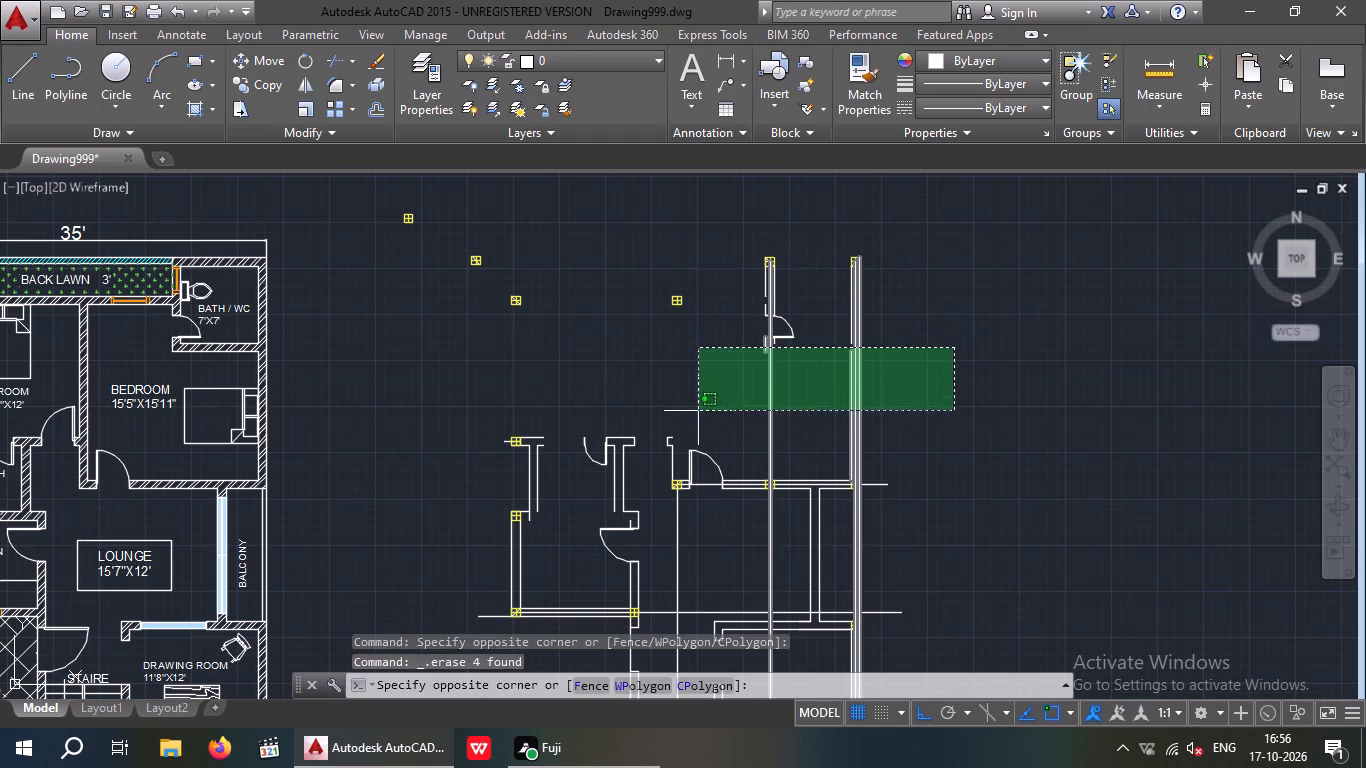
{"action": "left_click", "coordinate": [698, 411]}
{"action": "key", "text": "Delete"}
{"action": "left_click", "coordinate": [875, 293]}
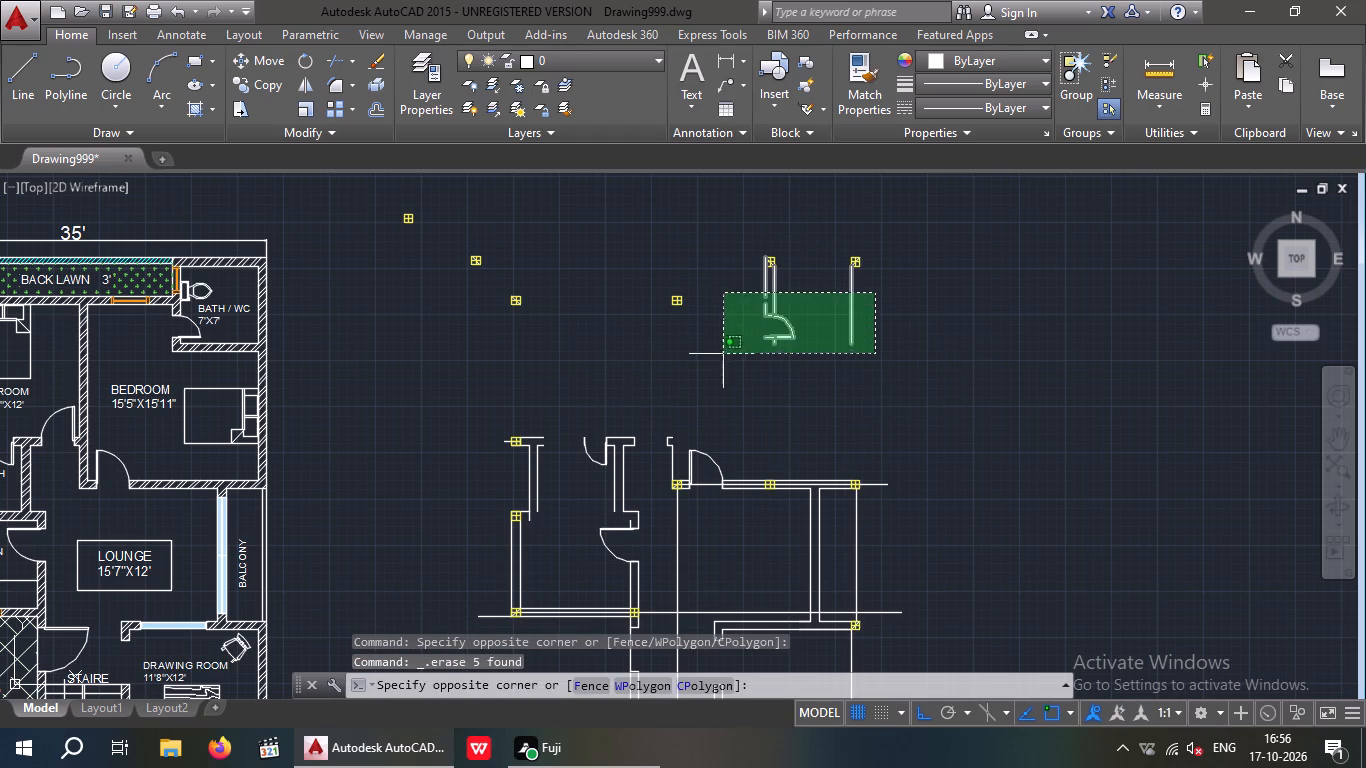
{"action": "left_click", "coordinate": [723, 354]}
{"action": "key", "text": "Delete"}
Delete the wall lines, centre line and door between the larger bedroom and the lounge.
{"action": "left_click", "coordinate": [755, 429]}
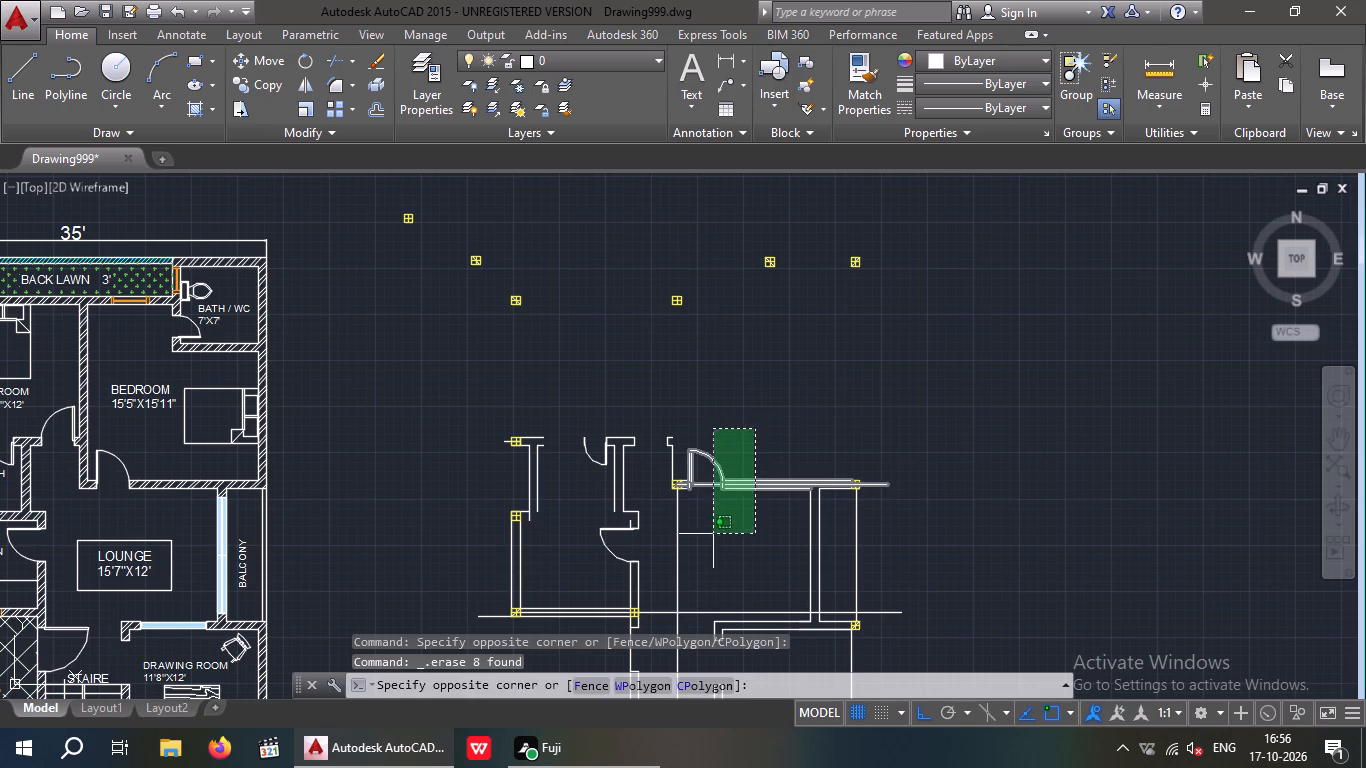
{"action": "left_click", "coordinate": [713, 534]}
{"action": "key", "text": "Delete"}
Delete the door and most of the wall lines of the bath above the kitchen in the column layout.
{"action": "left_click_drag", "start_coordinate": [739, 427], "coordinate": [730, 429]}
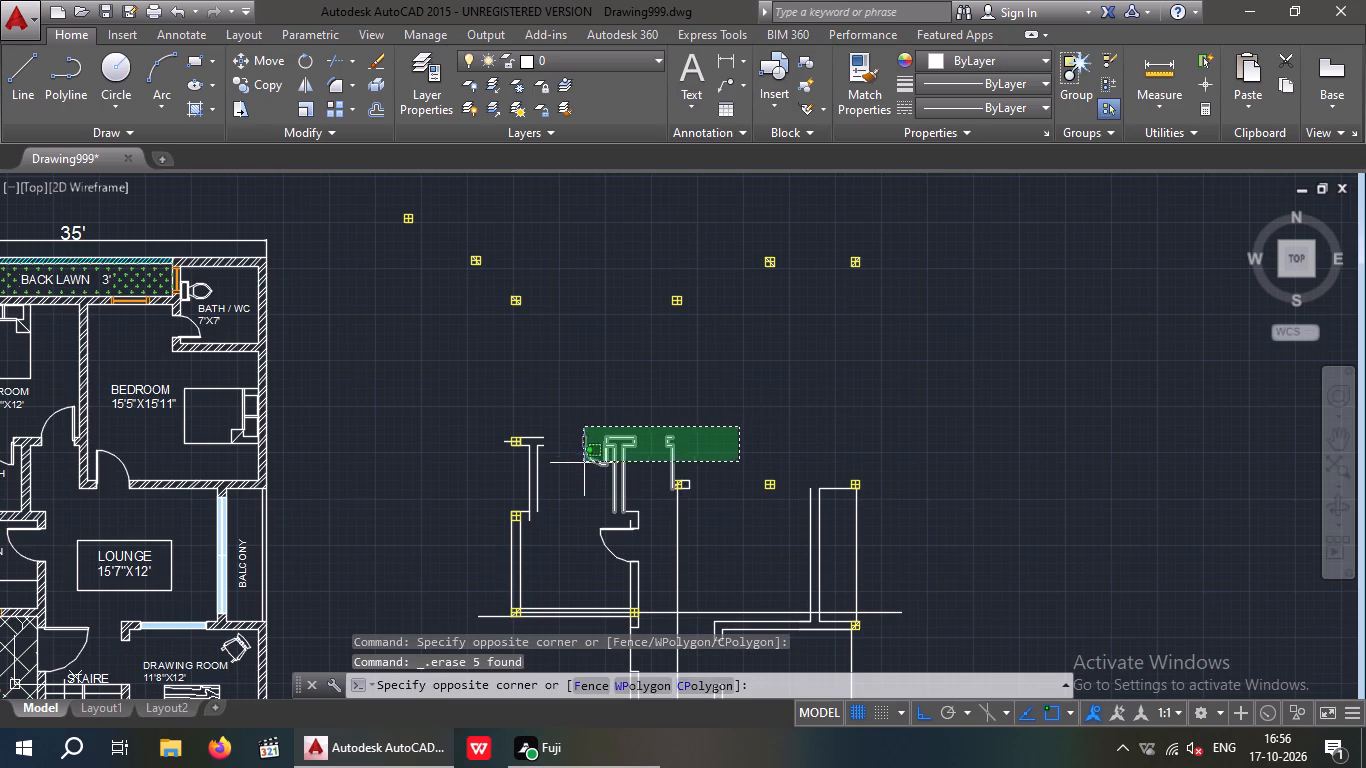
{"action": "left_click", "coordinate": [580, 468]}
{"action": "key", "text": "Delete"}
{"action": "left_click", "coordinate": [561, 424]}
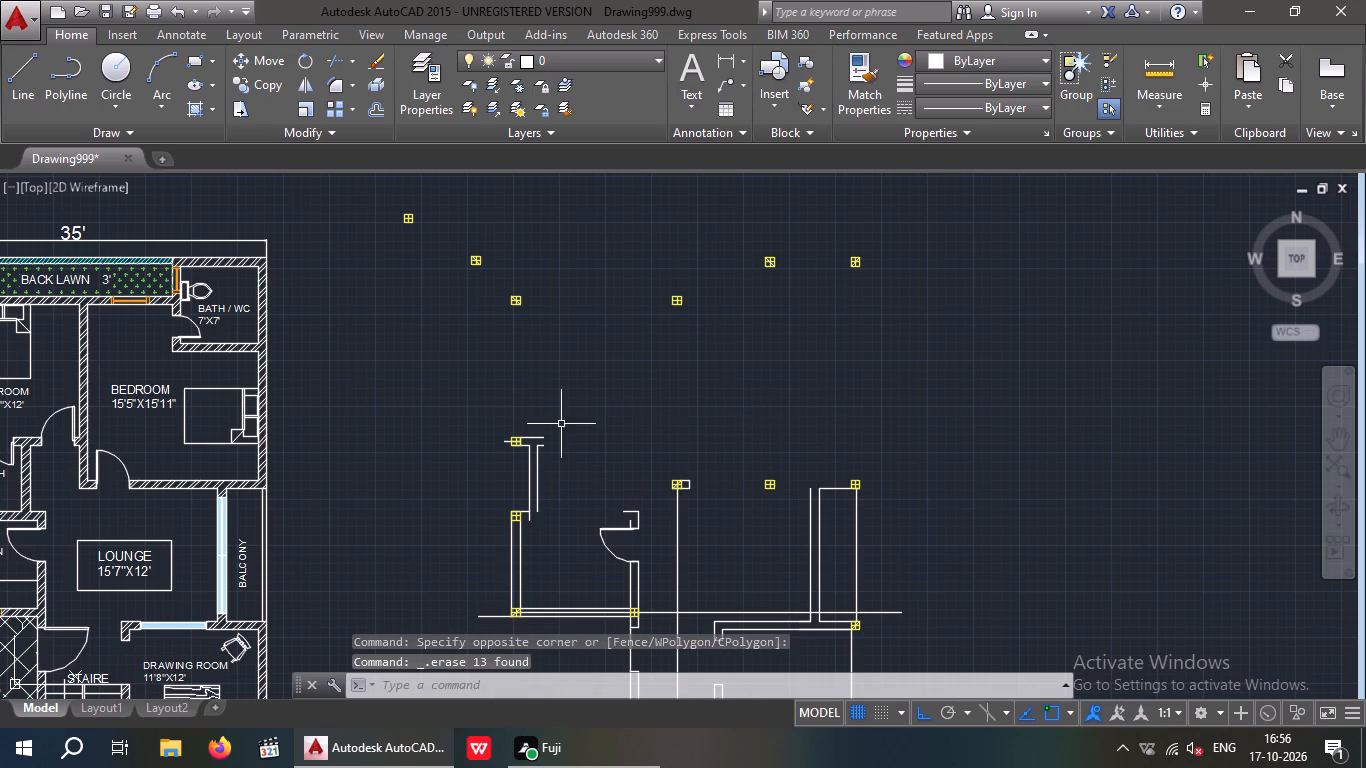
{"action": "left_click", "coordinate": [522, 492]}
{"action": "key", "text": "Escape"}
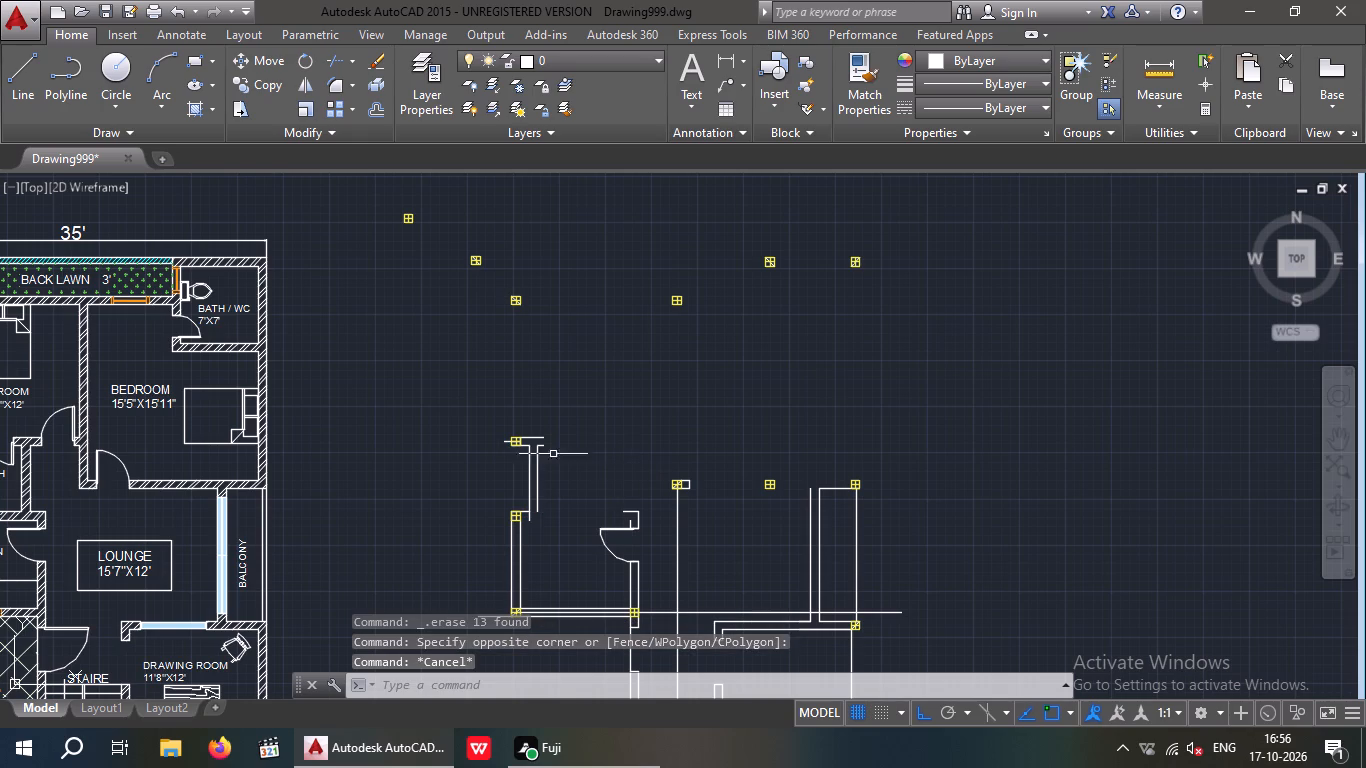
{"action": "left_click", "coordinate": [553, 419]}
{"action": "left_click", "coordinate": [536, 474]}
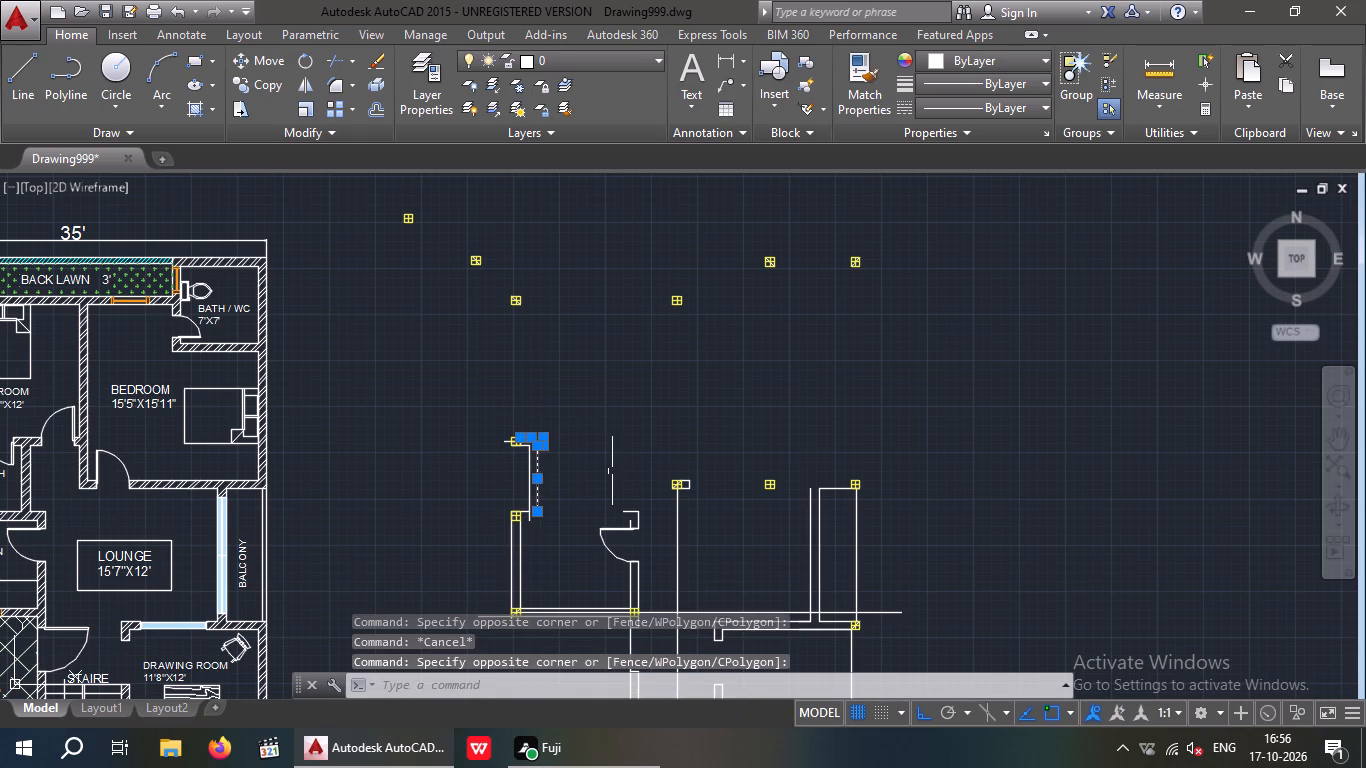
{"action": "key", "text": "Delete"}
Delete the vertical wall lines around the staircase and drawing room, with the long vertical centre line through the lounge.
{"action": "middle_click_drag", "start_coordinate": [593, 514], "coordinate": [624, 327]}
{"action": "left_click", "coordinate": [951, 467]}
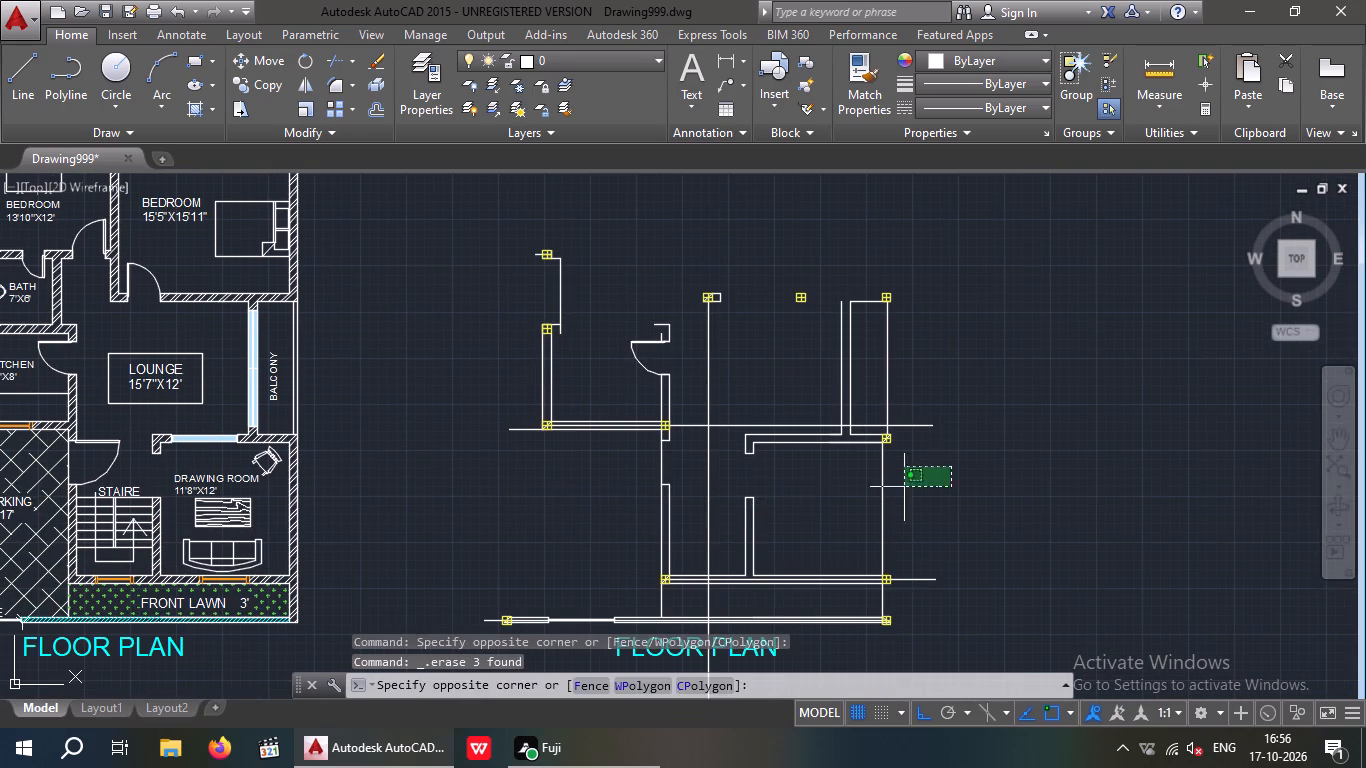
{"action": "left_click", "coordinate": [606, 547]}
{"action": "key", "text": "Delete"}
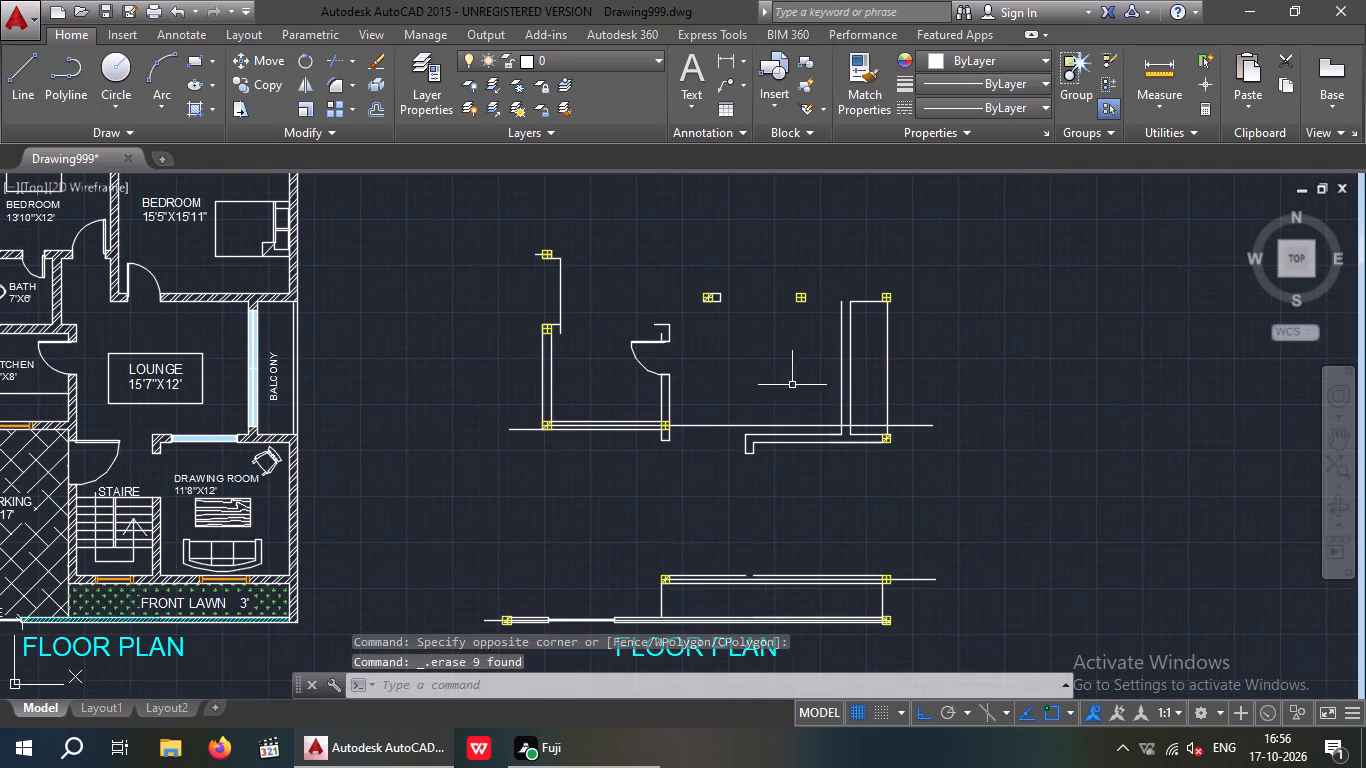
Delete the balcony's lines and the wall and centre lines between the lounge and the drawing room.
{"action": "left_click", "coordinate": [917, 342]}
{"action": "left_click", "coordinate": [795, 381]}
{"action": "key", "text": "Delete"}
{"action": "left_click", "coordinate": [810, 390]}
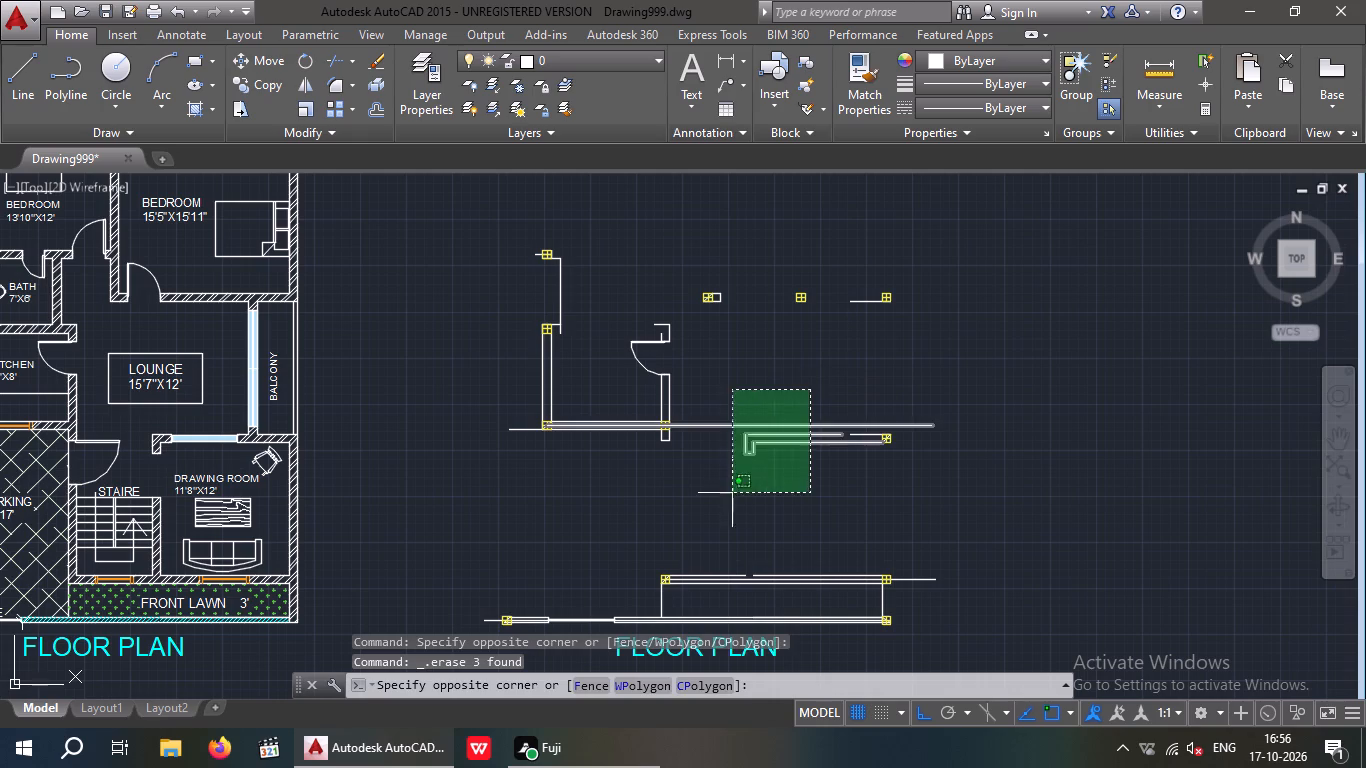
{"action": "left_click", "coordinate": [731, 494]}
{"action": "key", "text": "Delete"}
{"action": "left_click", "coordinate": [872, 272]}
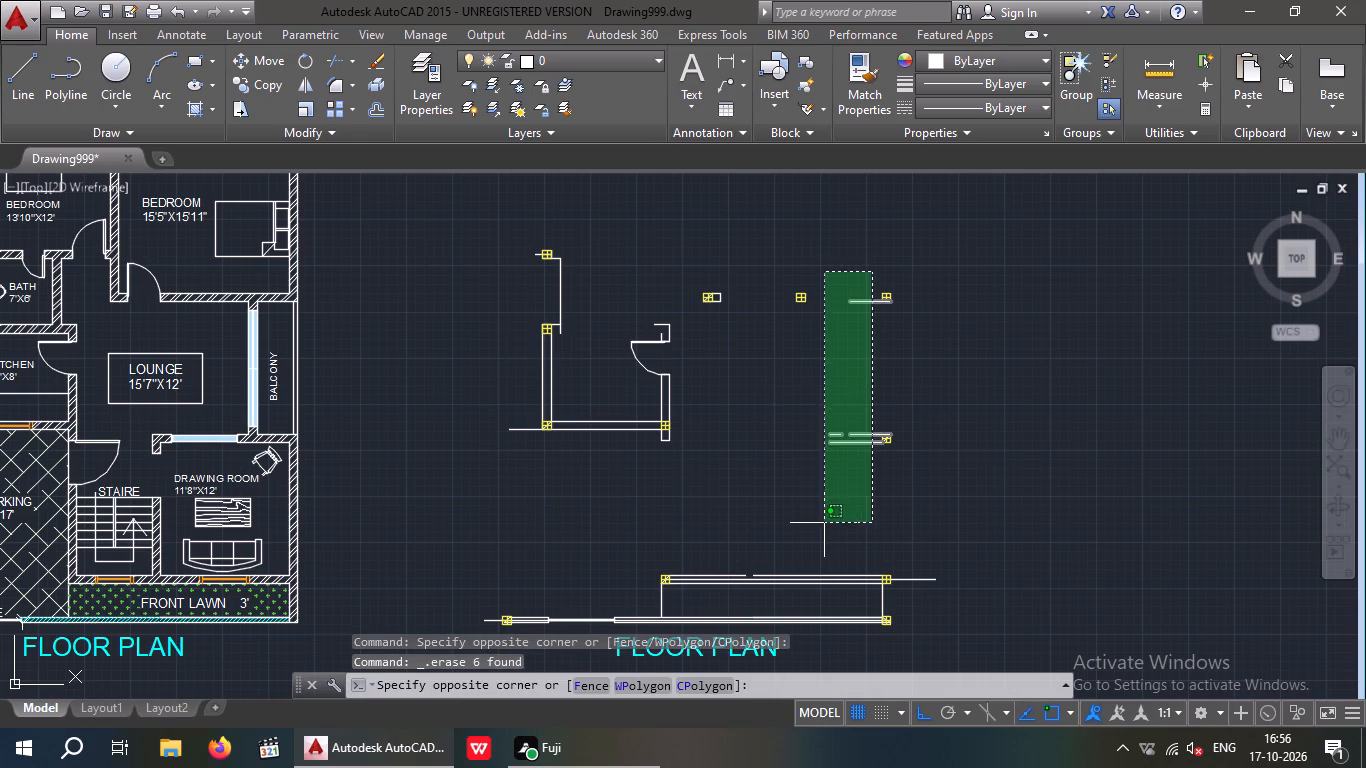
{"action": "left_click", "coordinate": [824, 523]}
{"action": "key", "text": "Delete"}
Delete the kitchen's door and lounge-side wall, with the small white rectangle beside the lounge's back corner column.
{"action": "scroll", "coordinate": [679, 355], "scroll_direction": "up", "scroll_amount": 2}
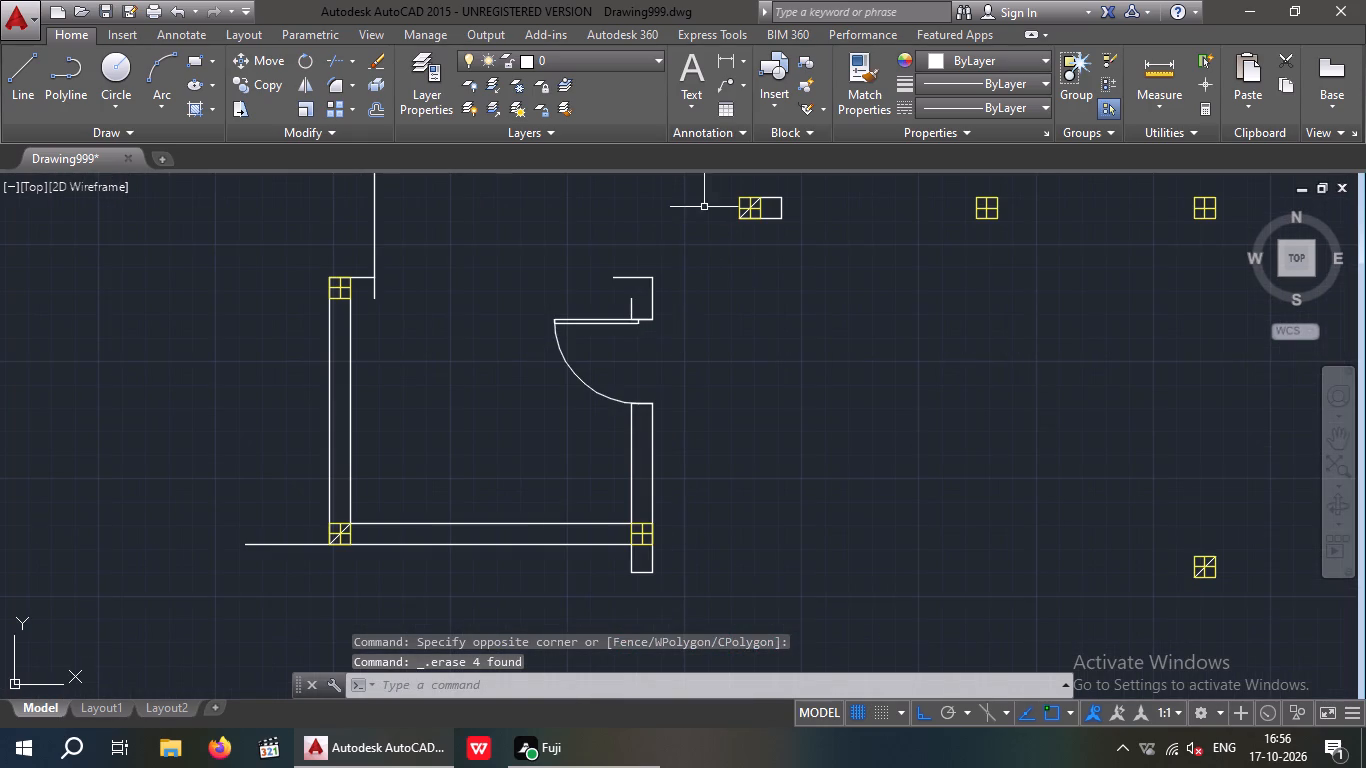
{"action": "left_click", "coordinate": [684, 223]}
{"action": "left_click", "coordinate": [553, 487]}
{"action": "key", "text": "Delete"}
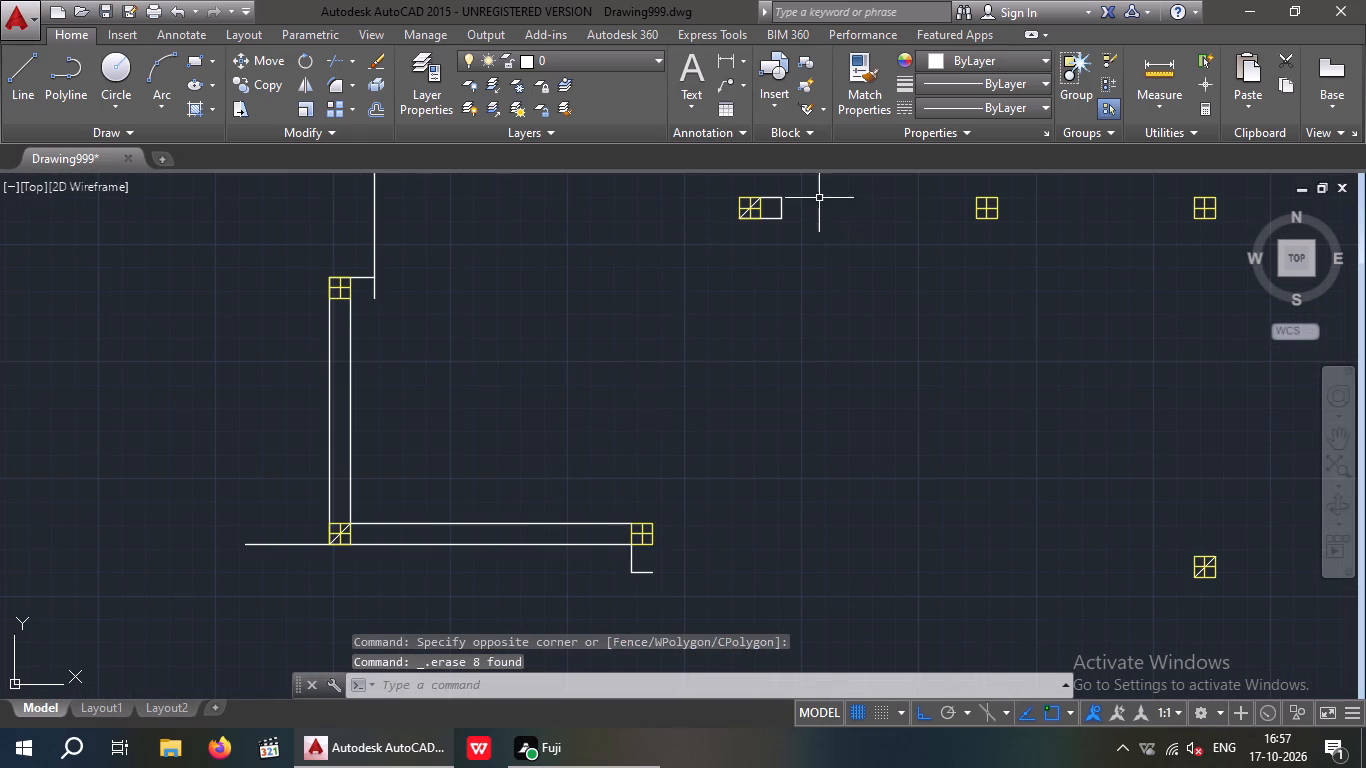
{"action": "left_click", "coordinate": [796, 184]}
{"action": "left_click", "coordinate": [771, 262]}
{"action": "key", "text": "Delete"}
Delete the wall lines between the kitchen and car parking, the kitchen's outer side wall and the leftover line at their corner.
{"action": "left_click_drag", "start_coordinate": [604, 473], "coordinate": [600, 482]}
{"action": "left_click", "coordinate": [507, 599]}
{"action": "key", "text": "Delete"}
{"action": "left_click_drag", "start_coordinate": [397, 338], "coordinate": [394, 350]}
{"action": "left_click", "coordinate": [279, 409]}
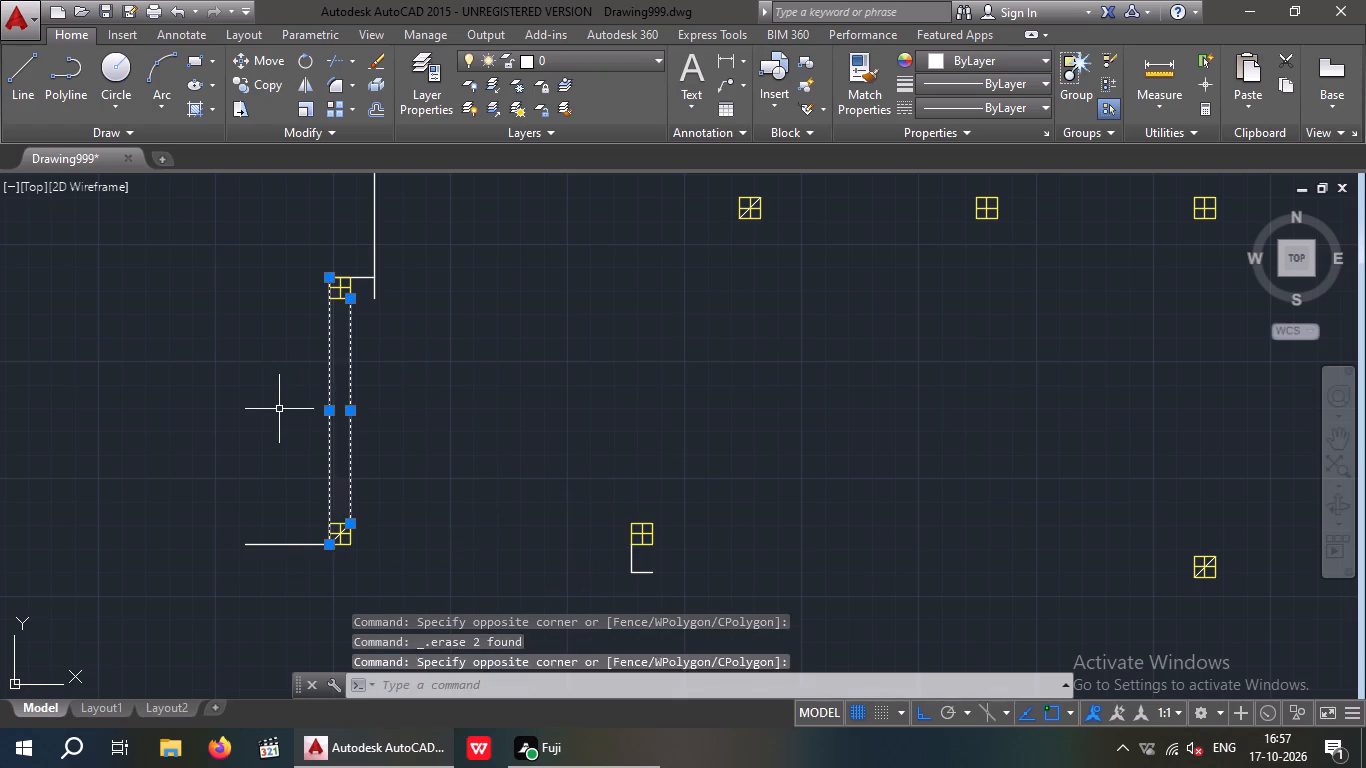
{"action": "key", "text": "Delete"}
{"action": "left_click_drag", "start_coordinate": [280, 445], "coordinate": [282, 454]}
{"action": "left_click", "coordinate": [247, 577]}
{"action": "key", "text": "Delete"}
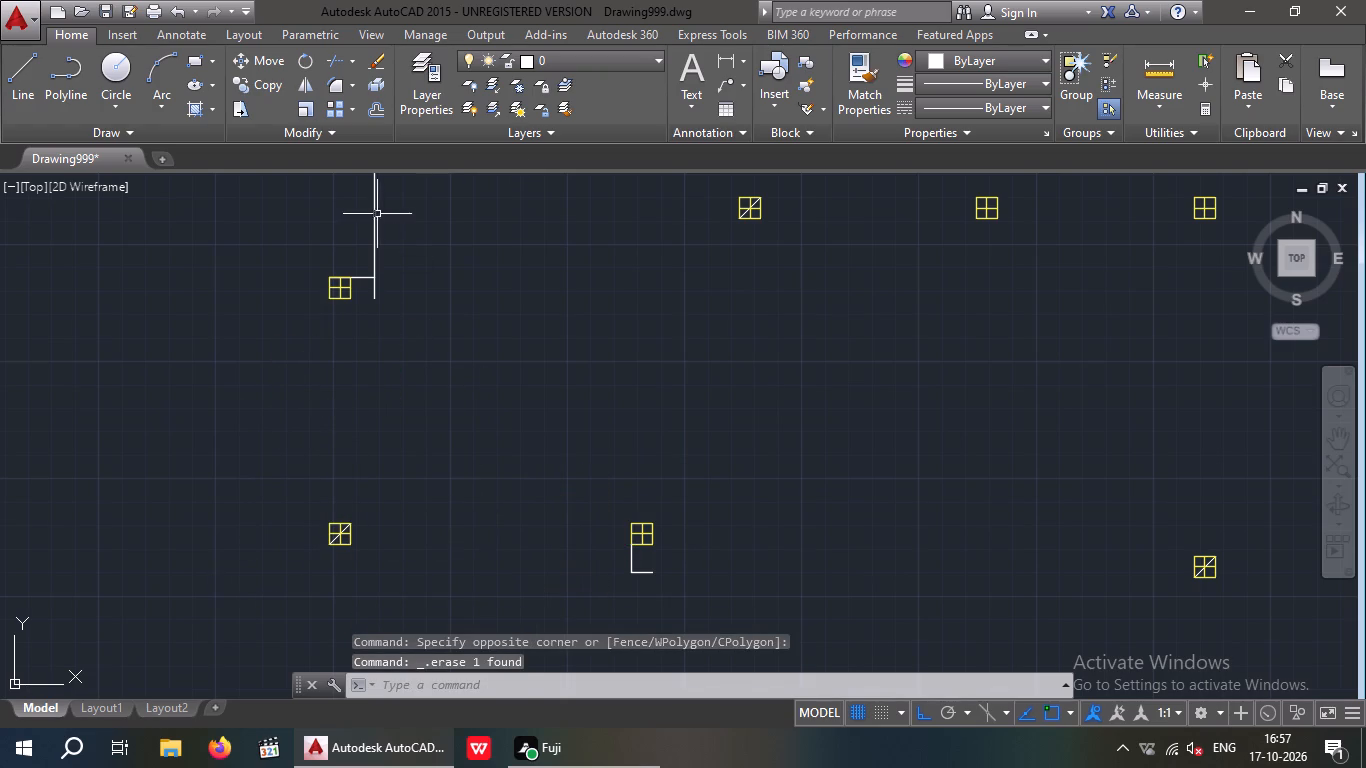
Delete the leftover line stubs around the kitchen's corner columns and the column at the bath's upper outer corner.
{"action": "left_click_drag", "start_coordinate": [414, 218], "coordinate": [408, 233]}
{"action": "left_click", "coordinate": [367, 311]}
{"action": "key", "text": "Delete"}
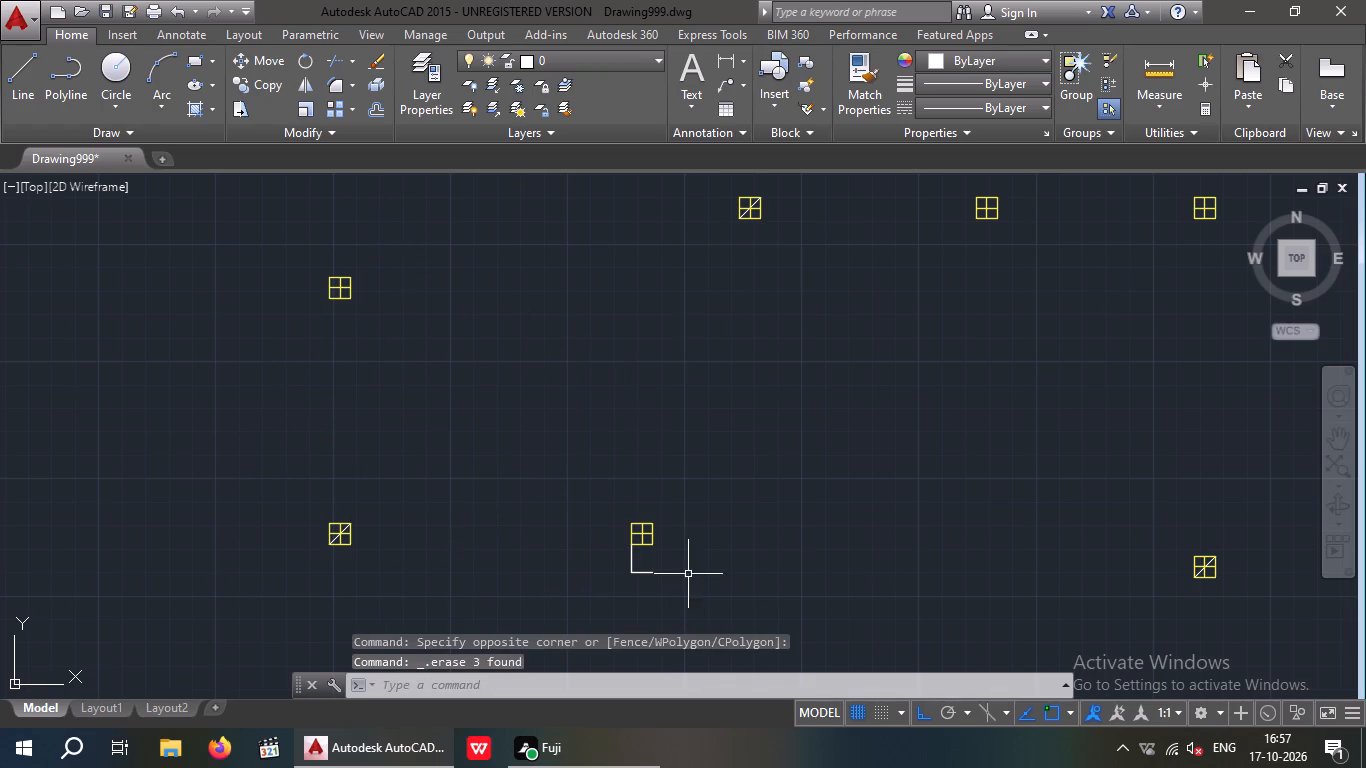
{"action": "left_click", "coordinate": [688, 563]}
{"action": "left_click", "coordinate": [620, 594]}
{"action": "key", "text": "Delete"}
{"action": "scroll", "coordinate": [812, 485], "scroll_direction": "down", "scroll_amount": 3}
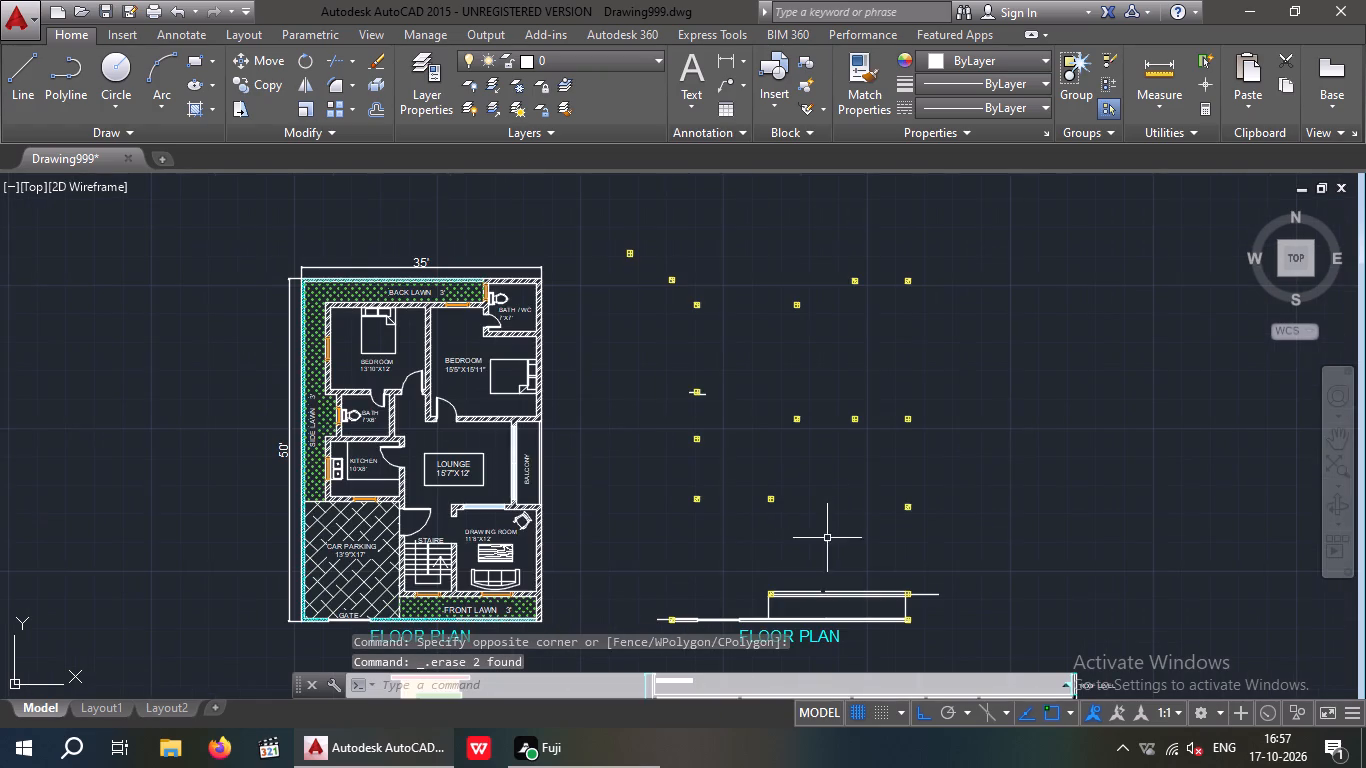
{"action": "scroll", "coordinate": [707, 394], "scroll_direction": "up", "scroll_amount": 4}
{"action": "left_click", "coordinate": [715, 382]}
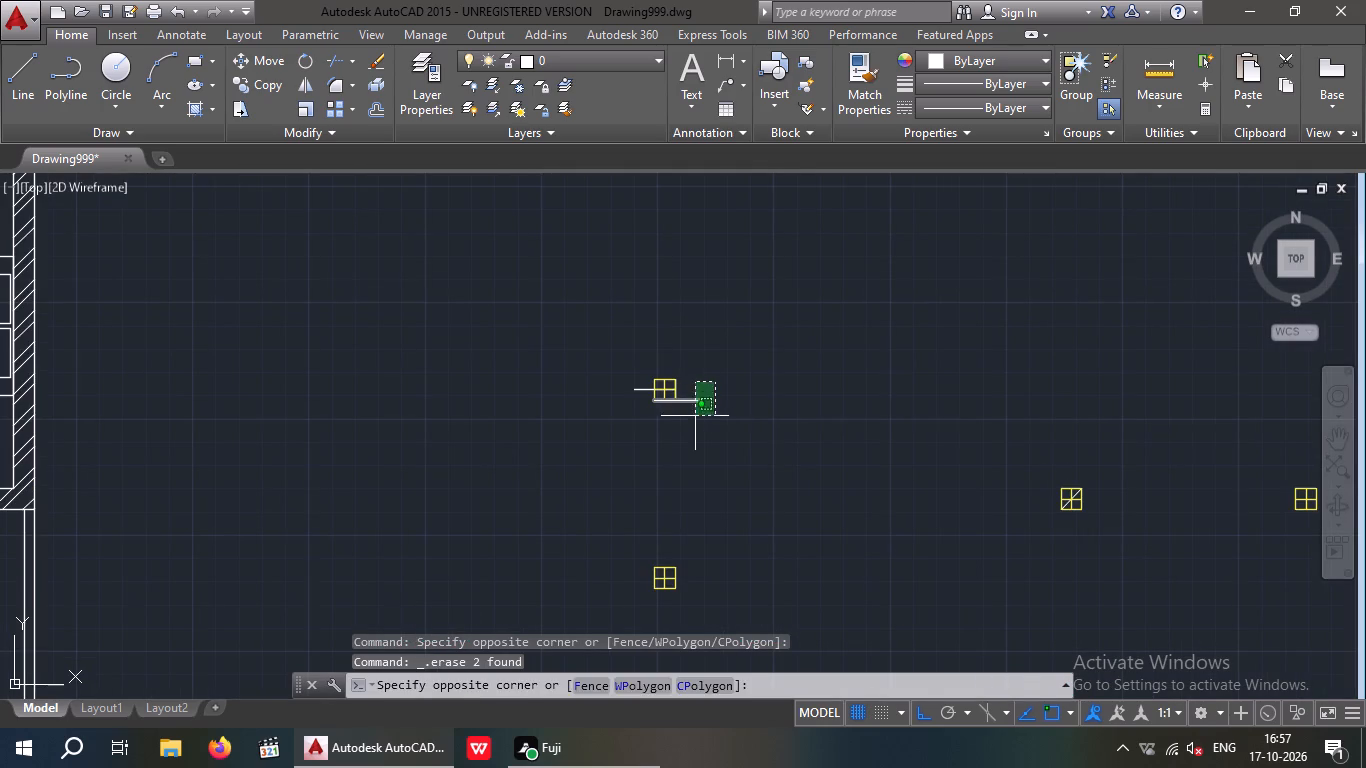
{"action": "left_click", "coordinate": [695, 416]}
{"action": "key", "text": "Delete"}
{"action": "left_click", "coordinate": [636, 365]}
{"action": "left_click", "coordinate": [632, 418]}
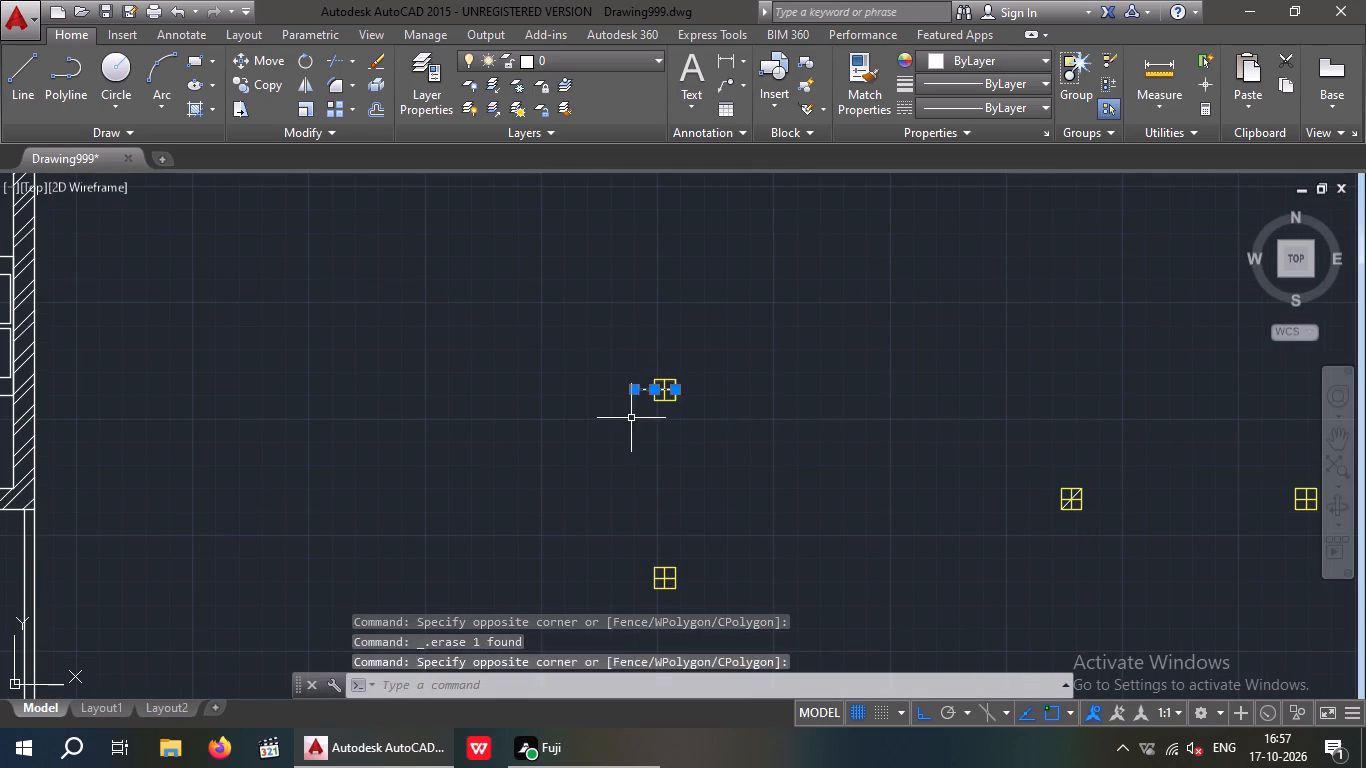
{"action": "key", "text": "Delete"}
Delete the drawing room's front wall lines, the front boundary lines below them and the copied FLOOR PLAN title.
{"action": "scroll", "coordinate": [767, 449], "scroll_direction": "down", "scroll_amount": 2}
{"action": "middle_click_drag", "start_coordinate": [872, 513], "coordinate": [780, 285]}
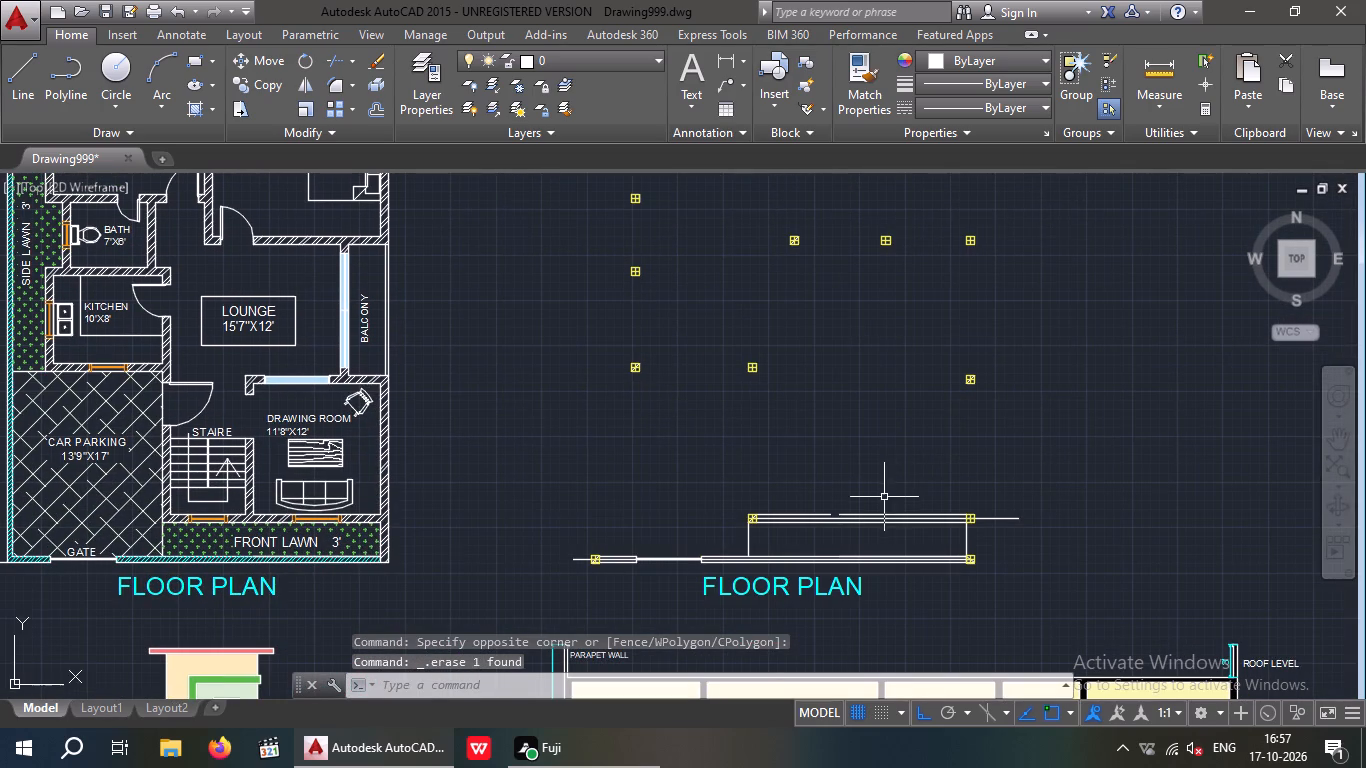
{"action": "left_click", "coordinate": [916, 463]}
{"action": "left_click", "coordinate": [846, 612]}
{"action": "key", "text": "Delete"}
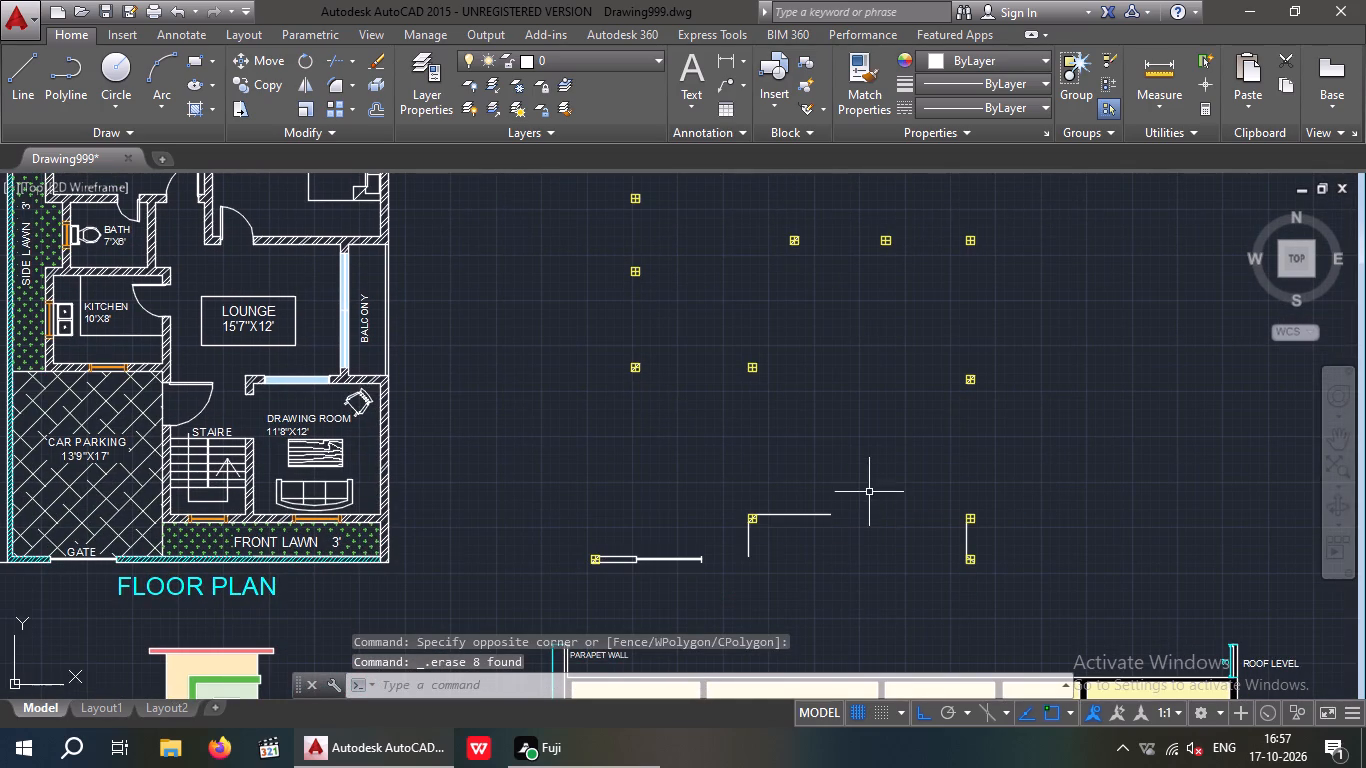
{"action": "left_click", "coordinate": [867, 491]}
{"action": "left_click", "coordinate": [811, 550]}
{"action": "key", "text": "Delete"}
Delete the gate and remaining front boundary lines, with the short vertical lines at both ends of the front lawn.
{"action": "left_click", "coordinate": [780, 541]}
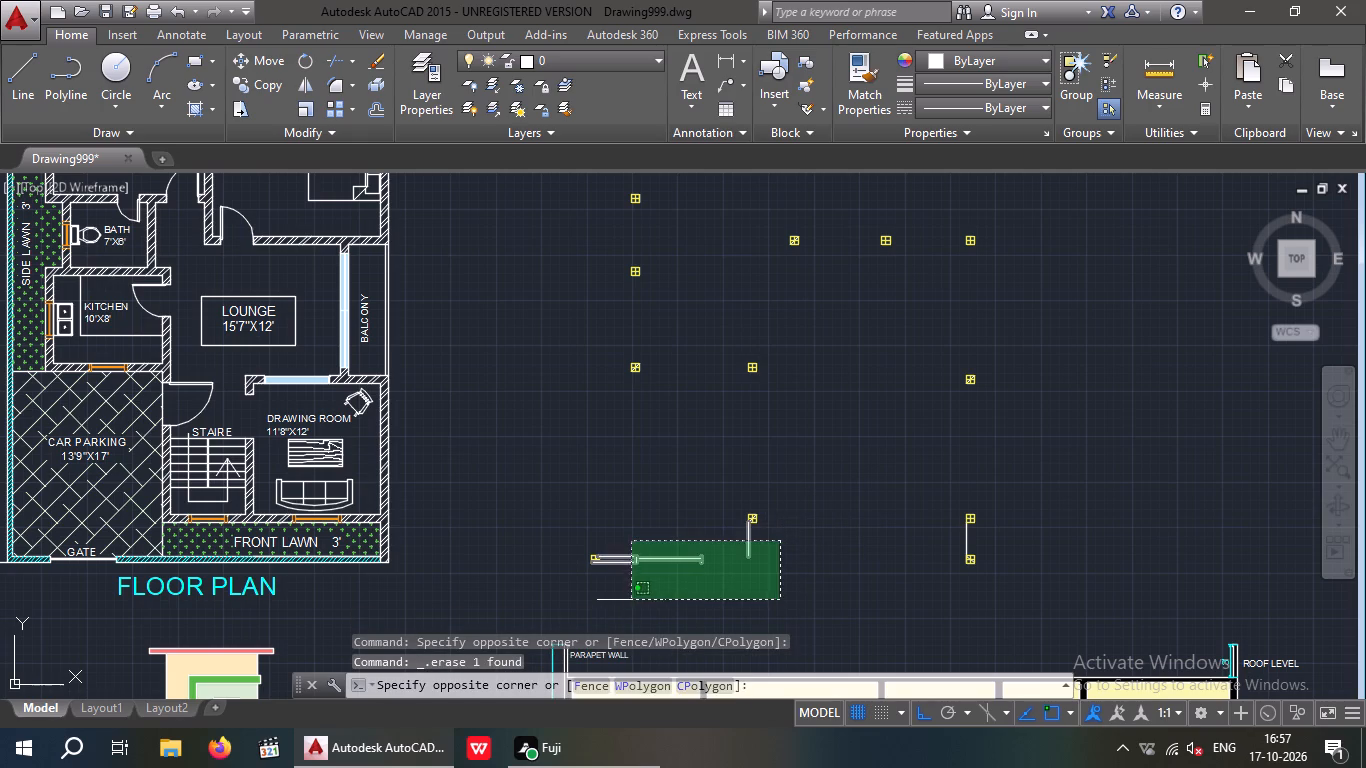
{"action": "left_click", "coordinate": [629, 599]}
{"action": "key", "text": "Delete"}
{"action": "scroll", "coordinate": [978, 536], "scroll_direction": "up", "scroll_amount": 3}
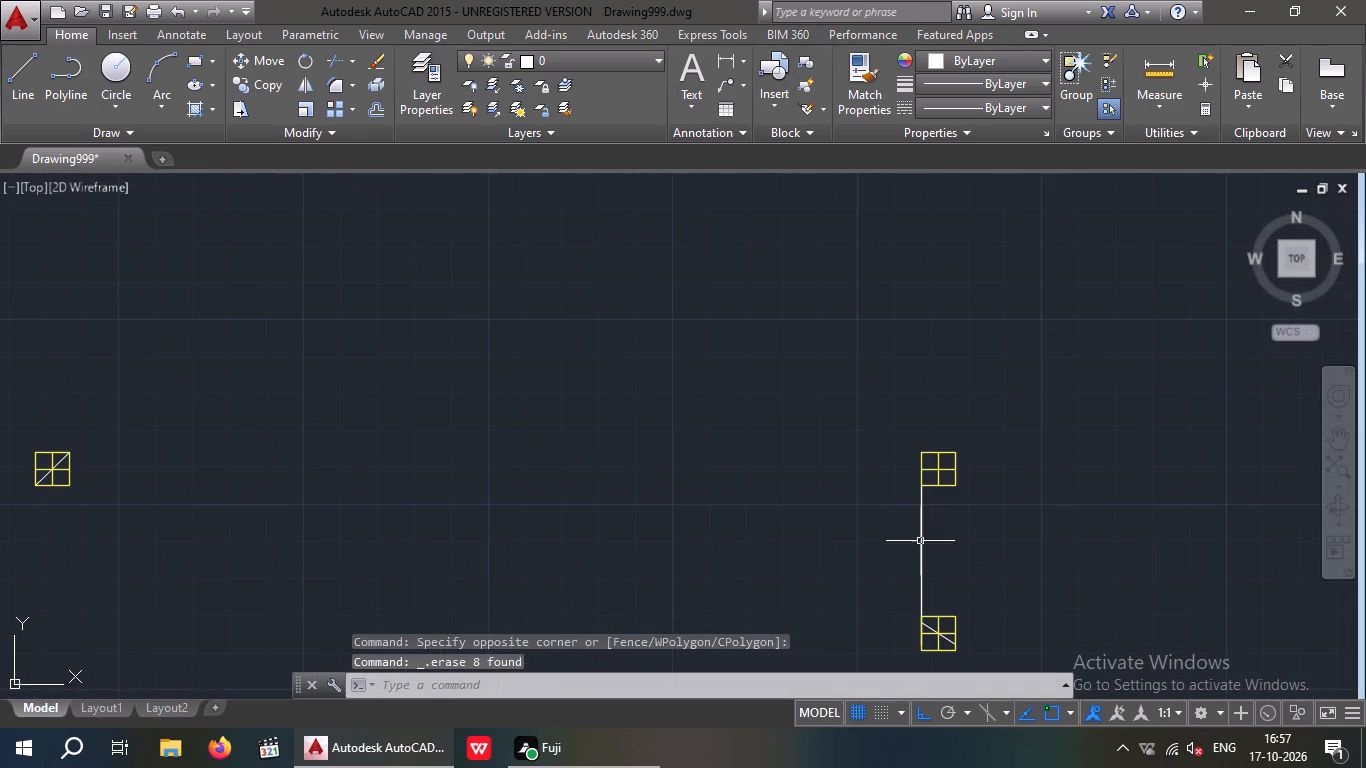
{"action": "left_click", "coordinate": [921, 545]}
{"action": "key", "text": "Delete"}
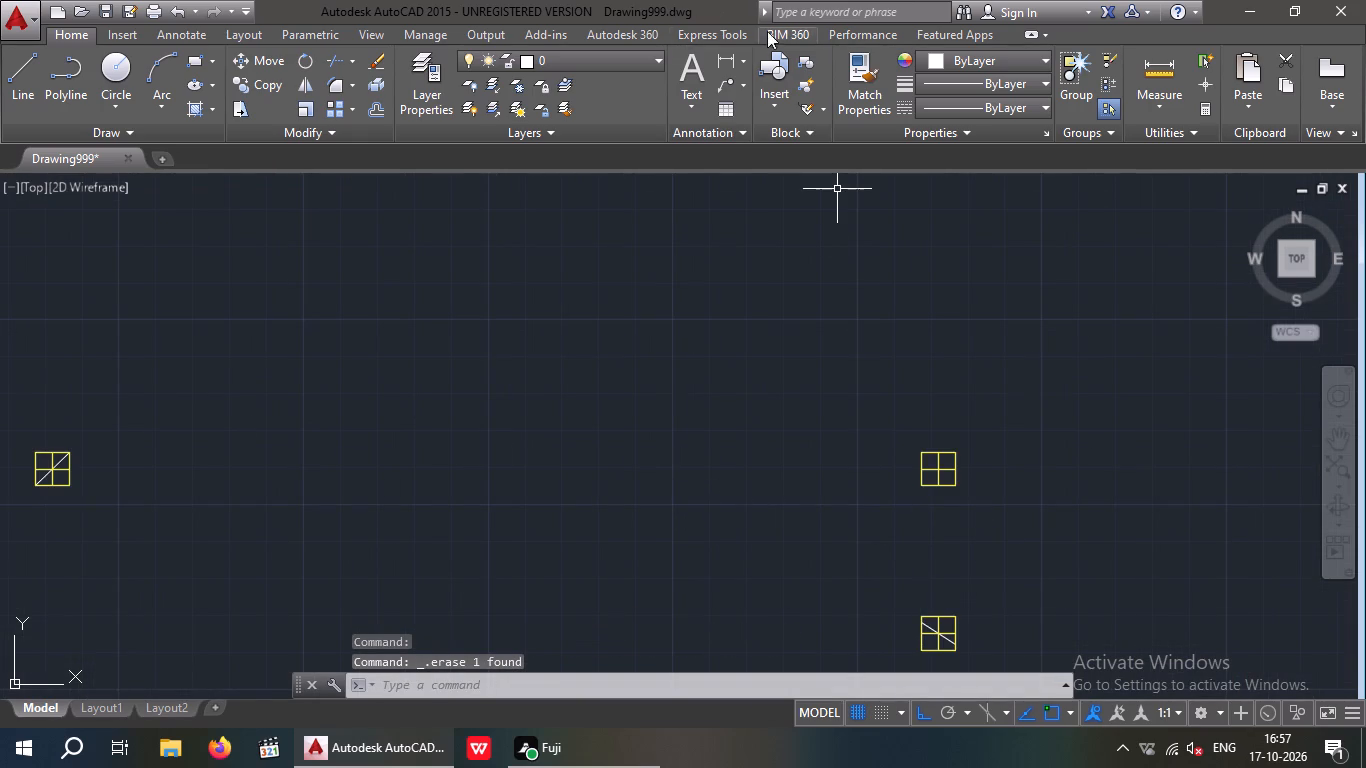
Set the colour for new lines to red 237,31,36 and their linetype to a dashed ACAD linetype.
{"action": "left_click", "coordinate": [20, 74]}
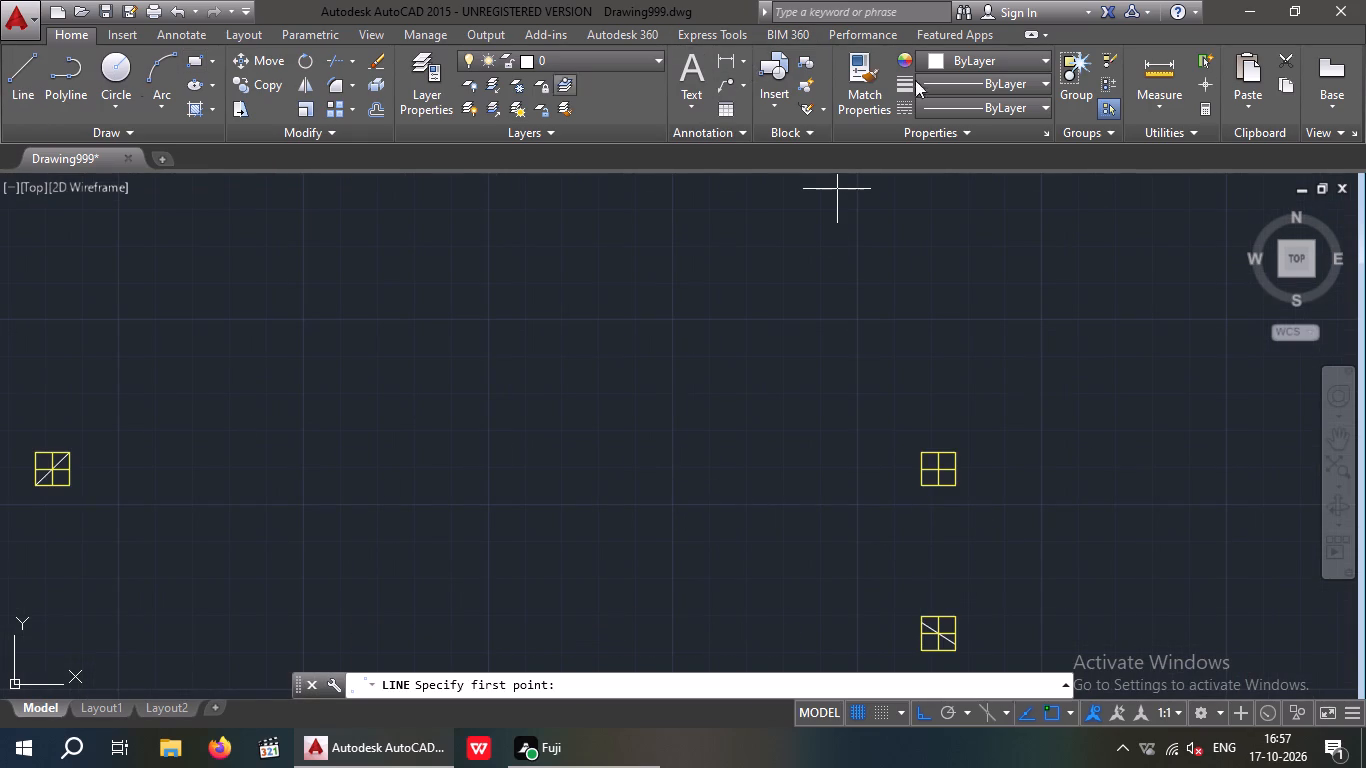
{"action": "left_click", "coordinate": [936, 63]}
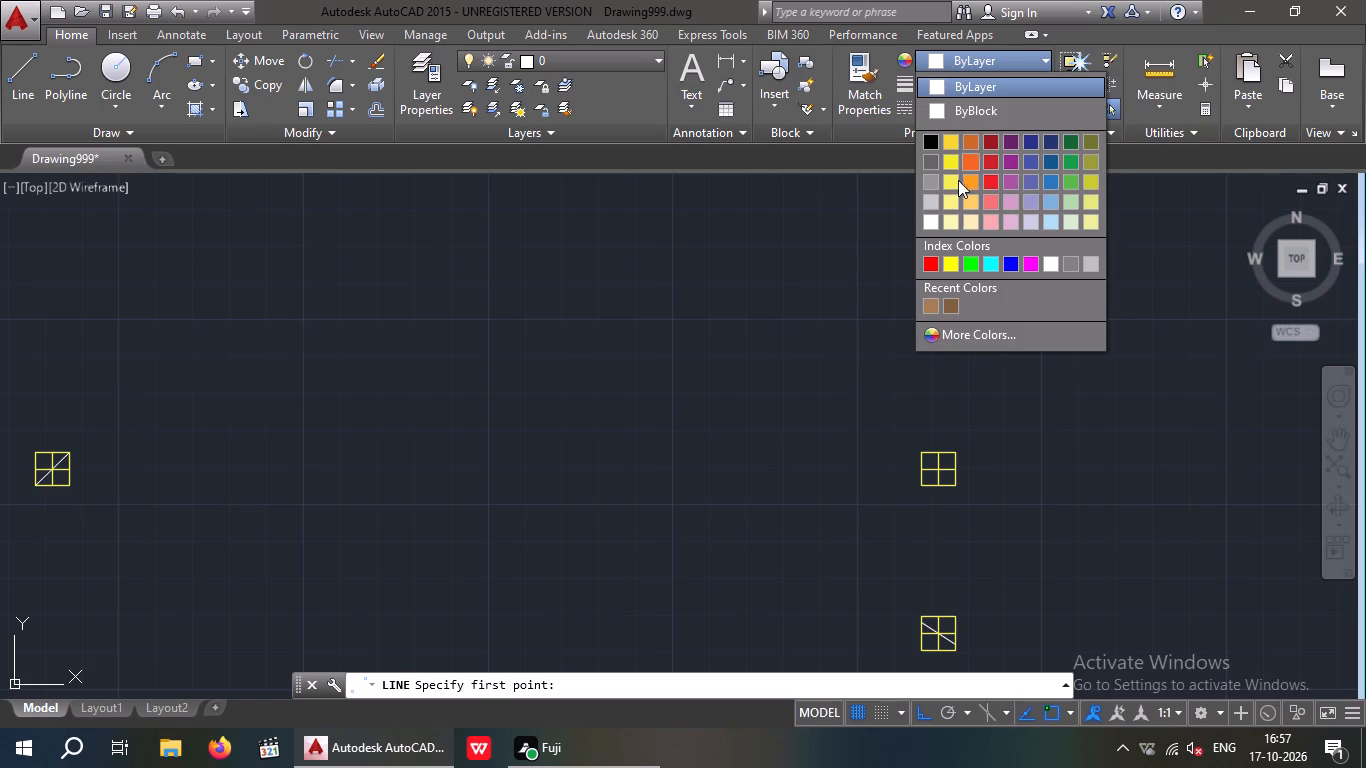
{"action": "left_click", "coordinate": [986, 181]}
{"action": "left_click", "coordinate": [980, 107]}
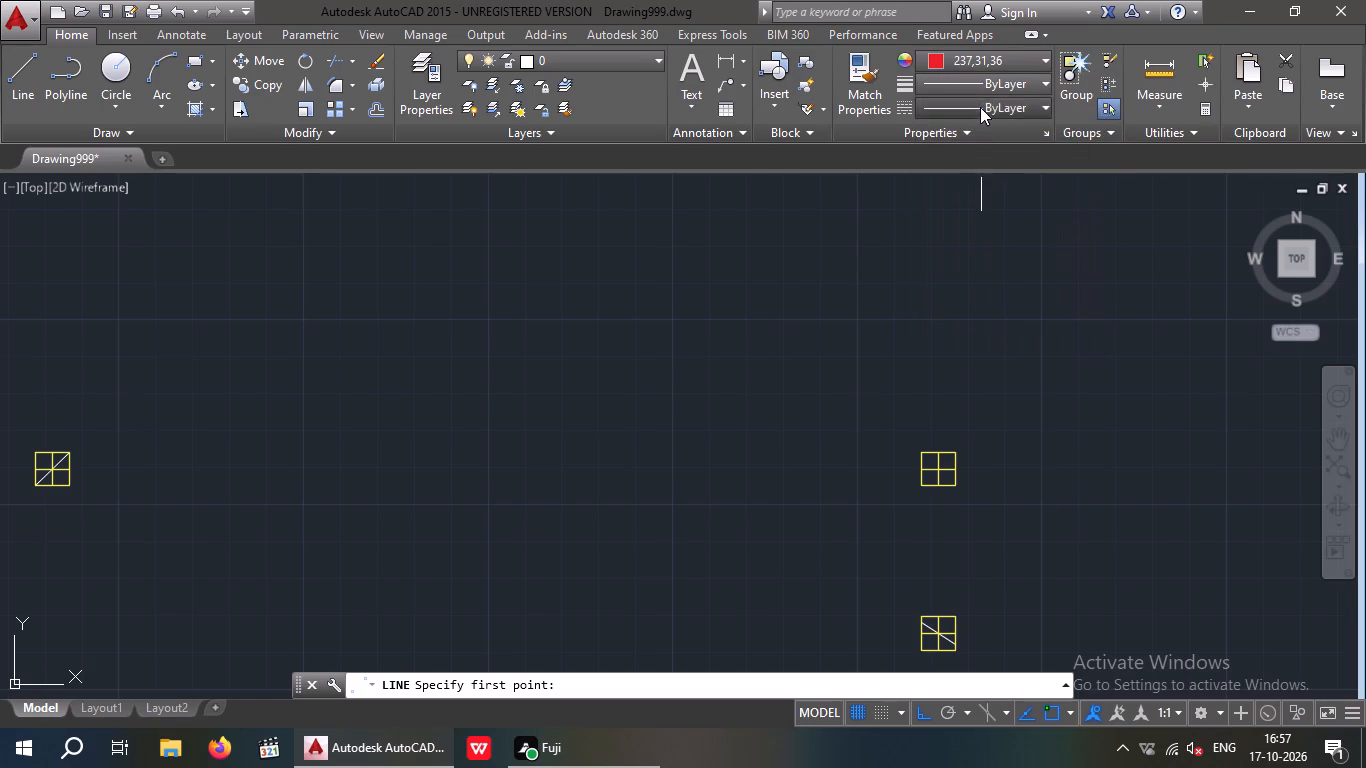
{"action": "left_click", "coordinate": [1003, 173]}
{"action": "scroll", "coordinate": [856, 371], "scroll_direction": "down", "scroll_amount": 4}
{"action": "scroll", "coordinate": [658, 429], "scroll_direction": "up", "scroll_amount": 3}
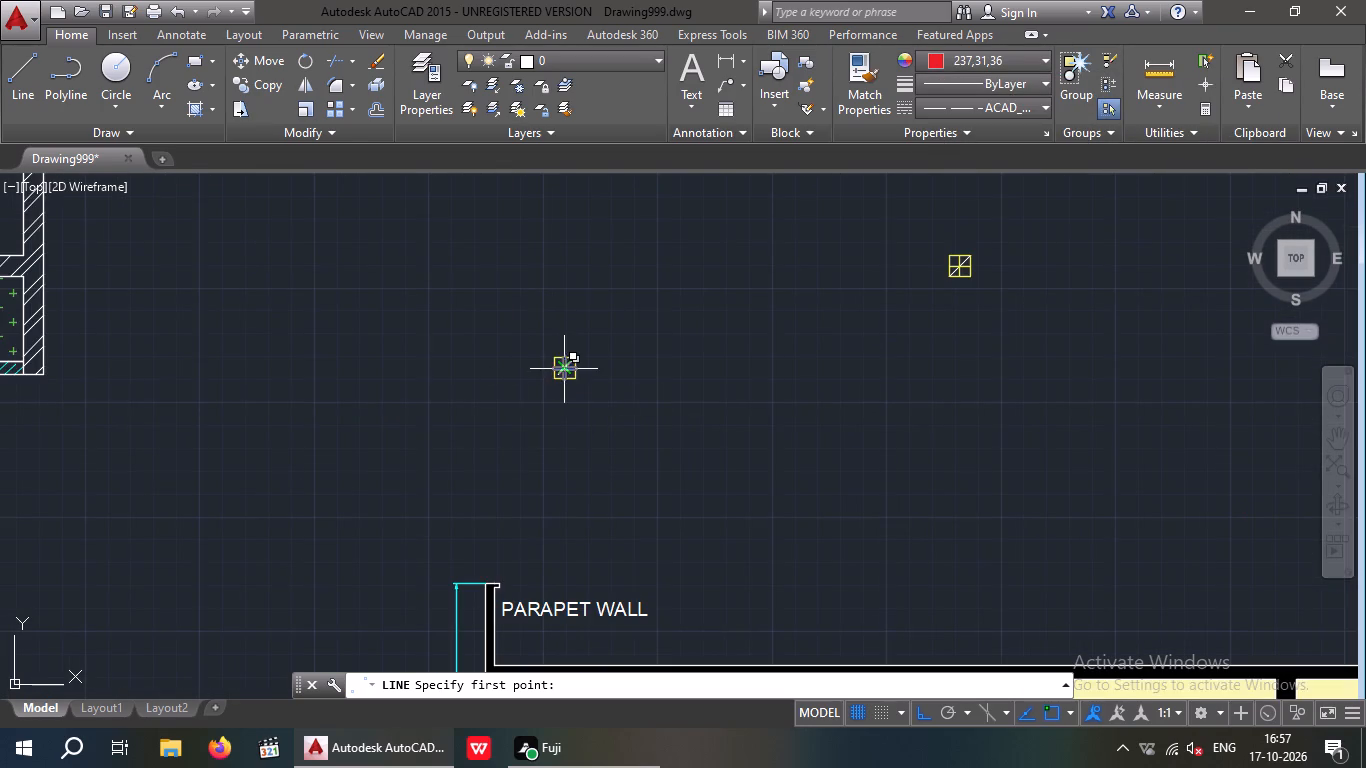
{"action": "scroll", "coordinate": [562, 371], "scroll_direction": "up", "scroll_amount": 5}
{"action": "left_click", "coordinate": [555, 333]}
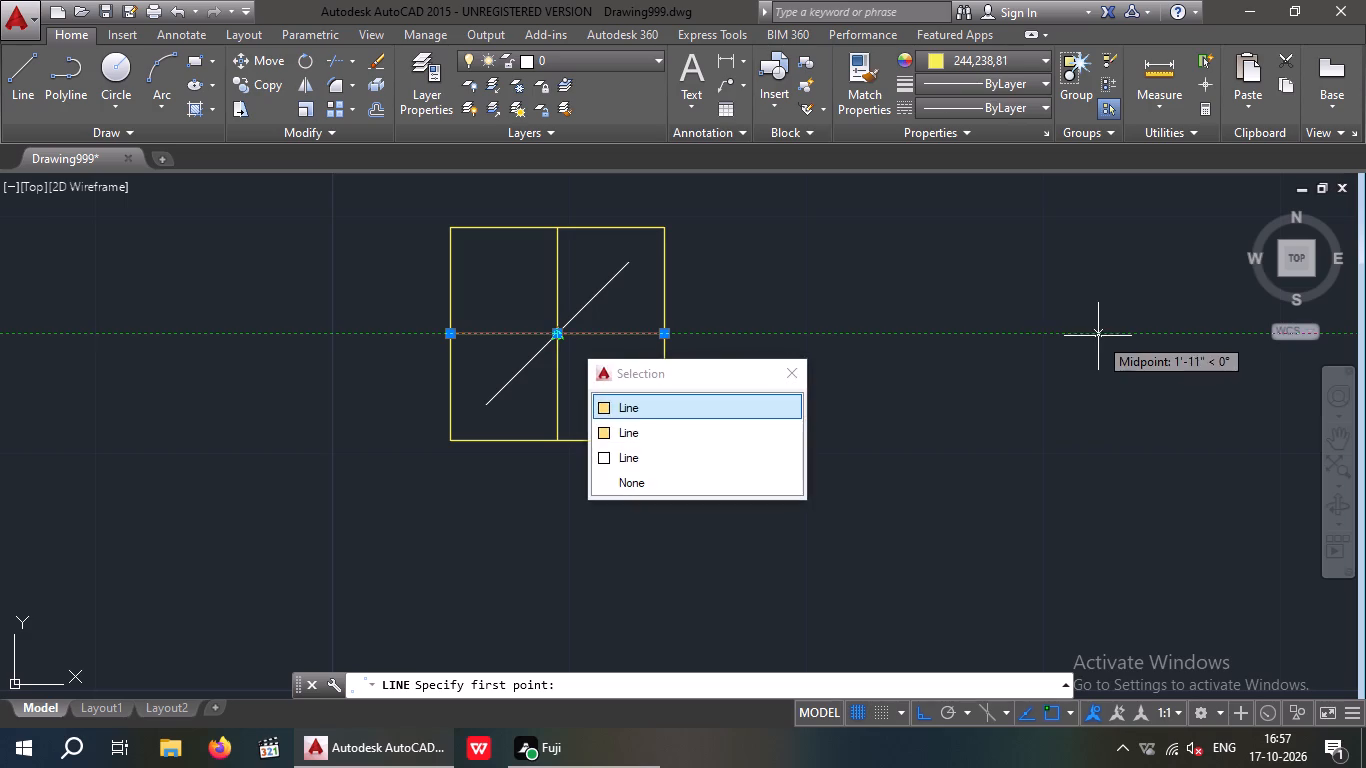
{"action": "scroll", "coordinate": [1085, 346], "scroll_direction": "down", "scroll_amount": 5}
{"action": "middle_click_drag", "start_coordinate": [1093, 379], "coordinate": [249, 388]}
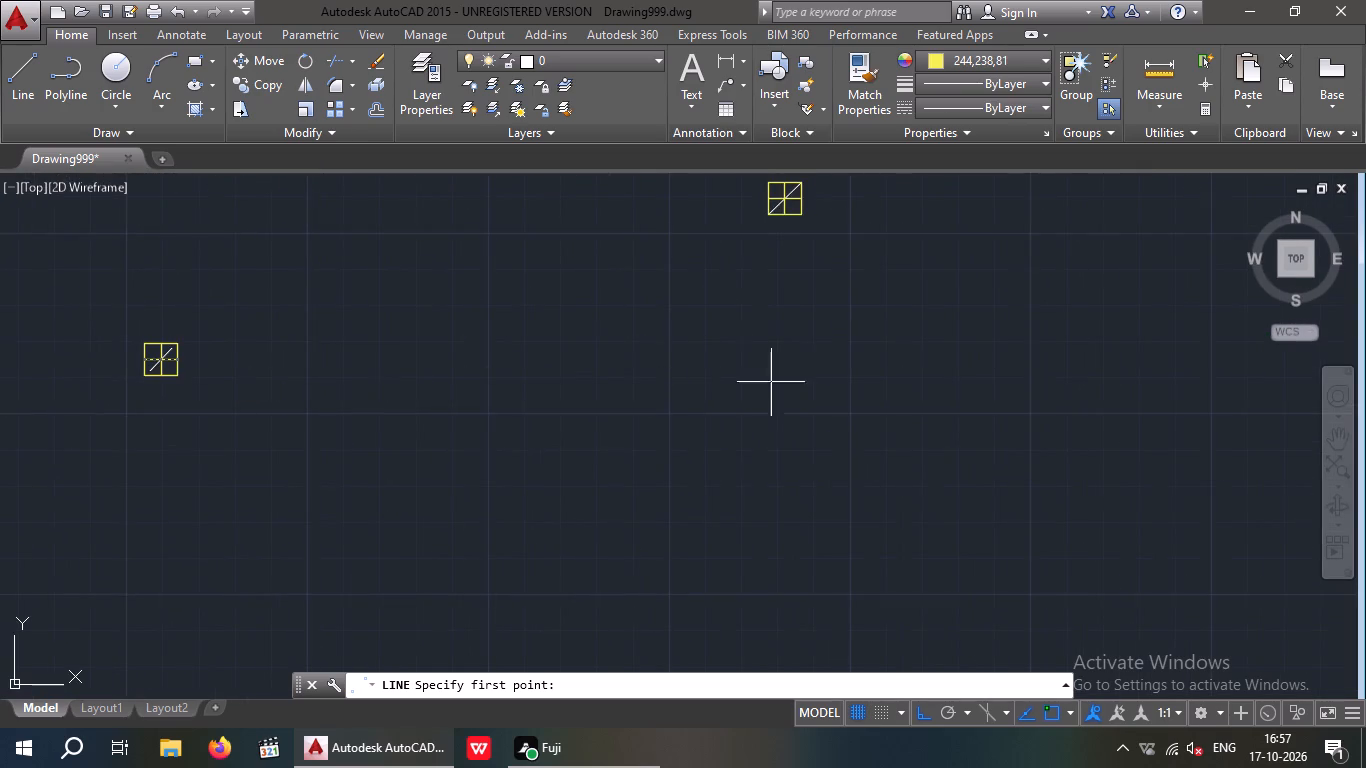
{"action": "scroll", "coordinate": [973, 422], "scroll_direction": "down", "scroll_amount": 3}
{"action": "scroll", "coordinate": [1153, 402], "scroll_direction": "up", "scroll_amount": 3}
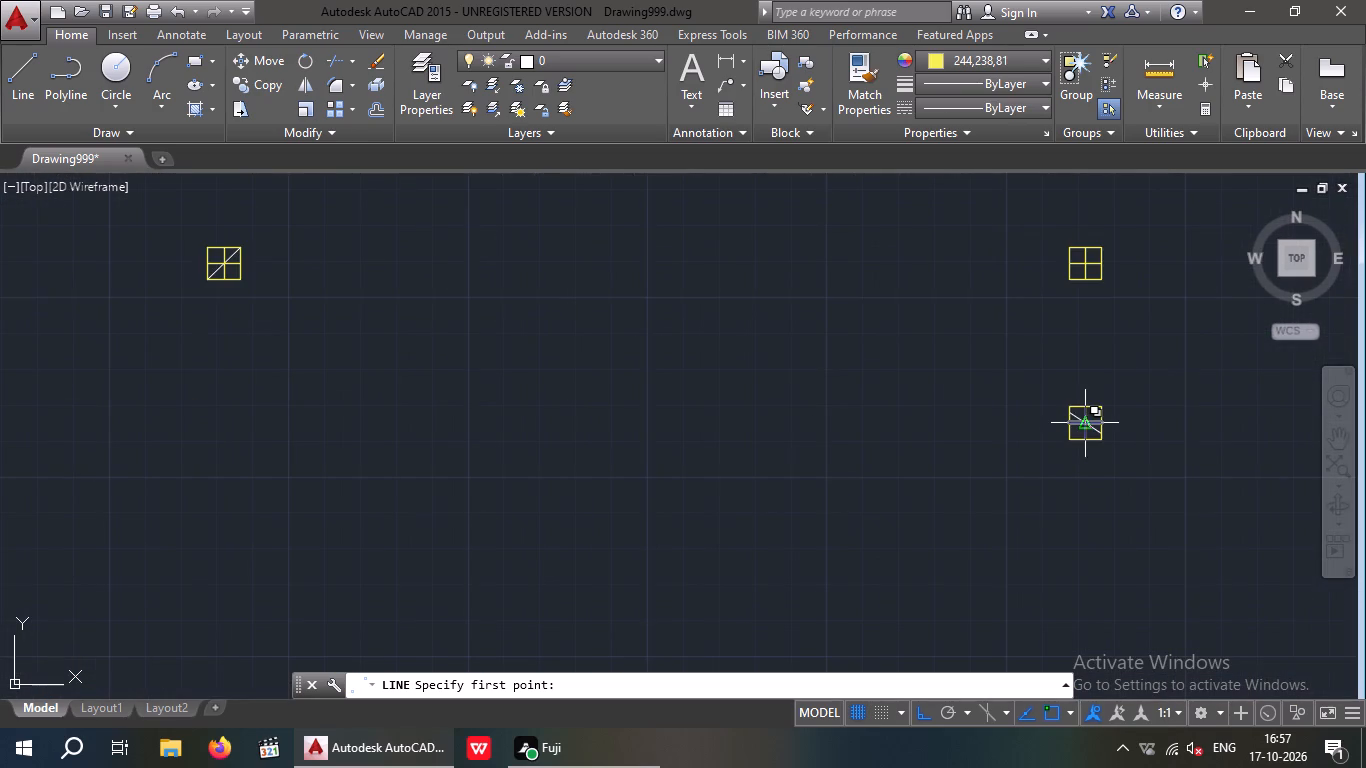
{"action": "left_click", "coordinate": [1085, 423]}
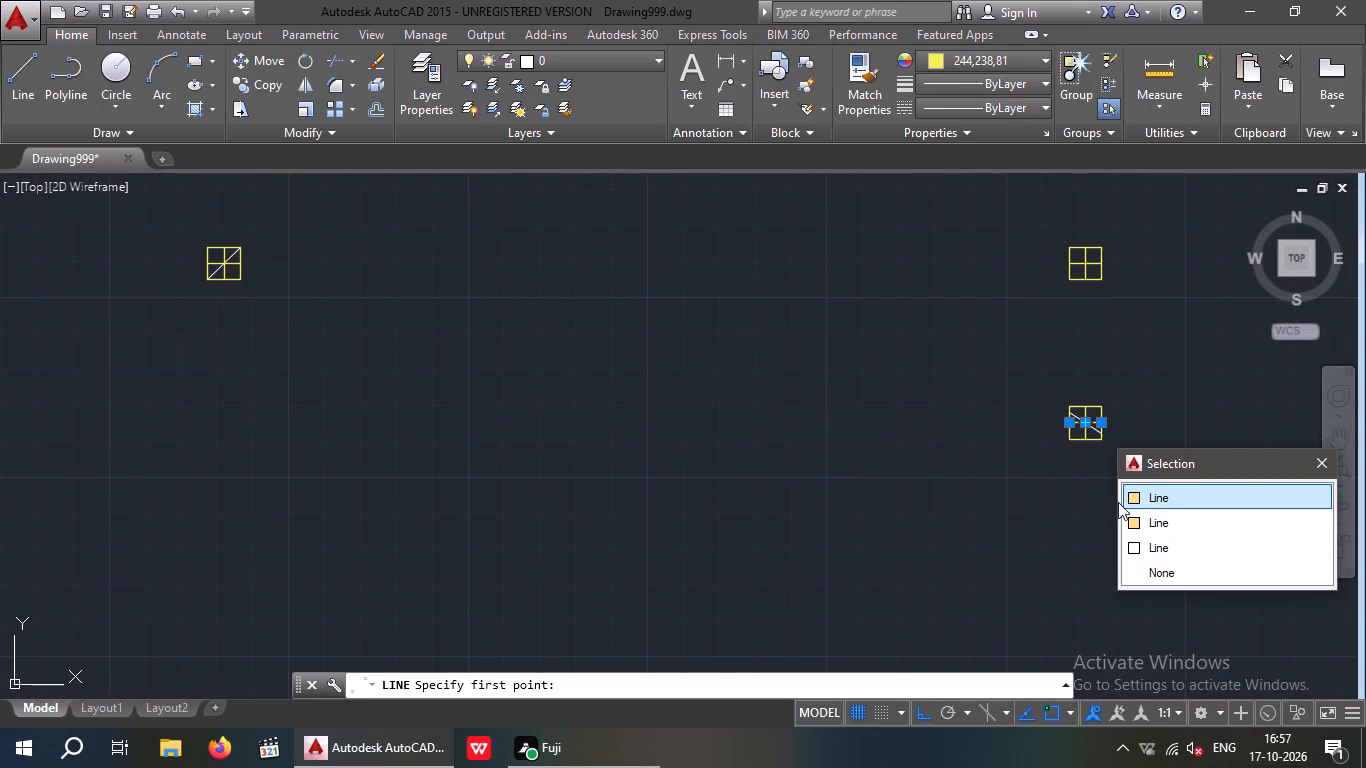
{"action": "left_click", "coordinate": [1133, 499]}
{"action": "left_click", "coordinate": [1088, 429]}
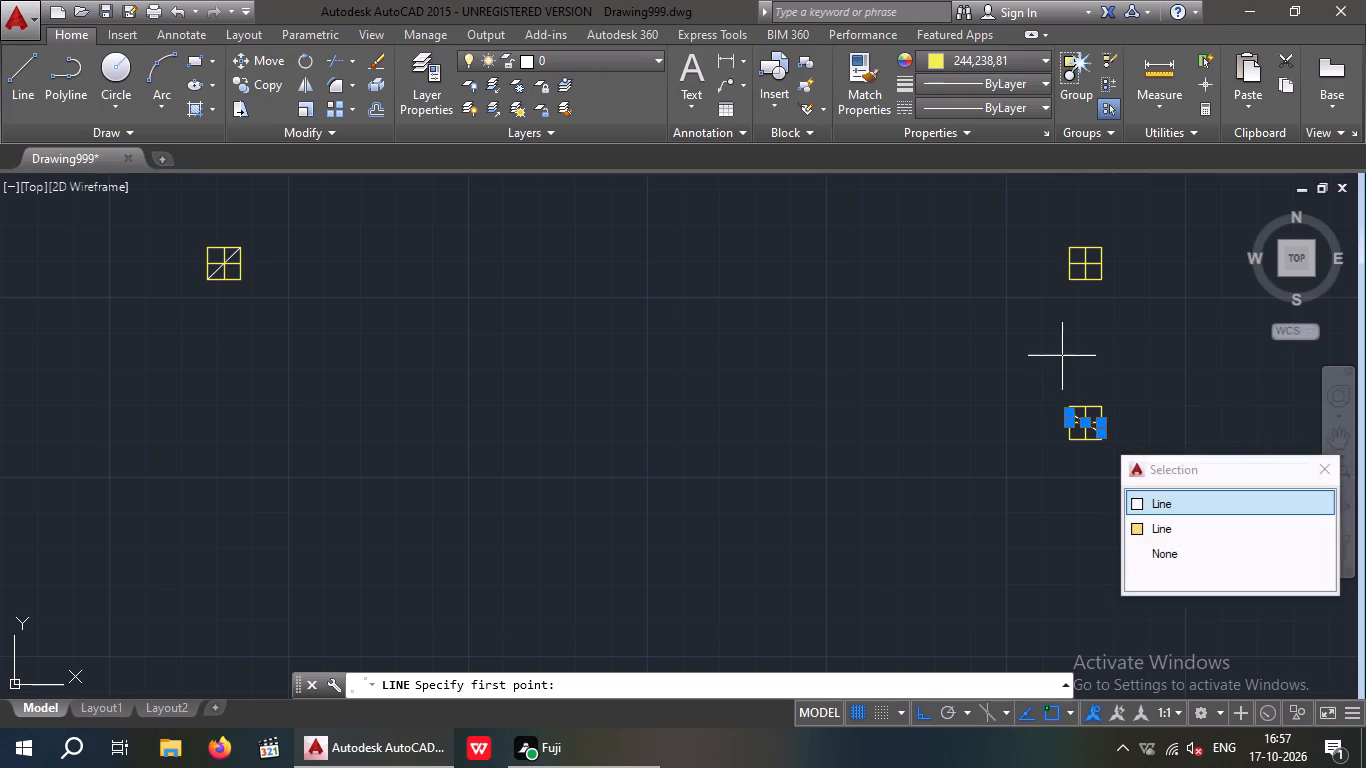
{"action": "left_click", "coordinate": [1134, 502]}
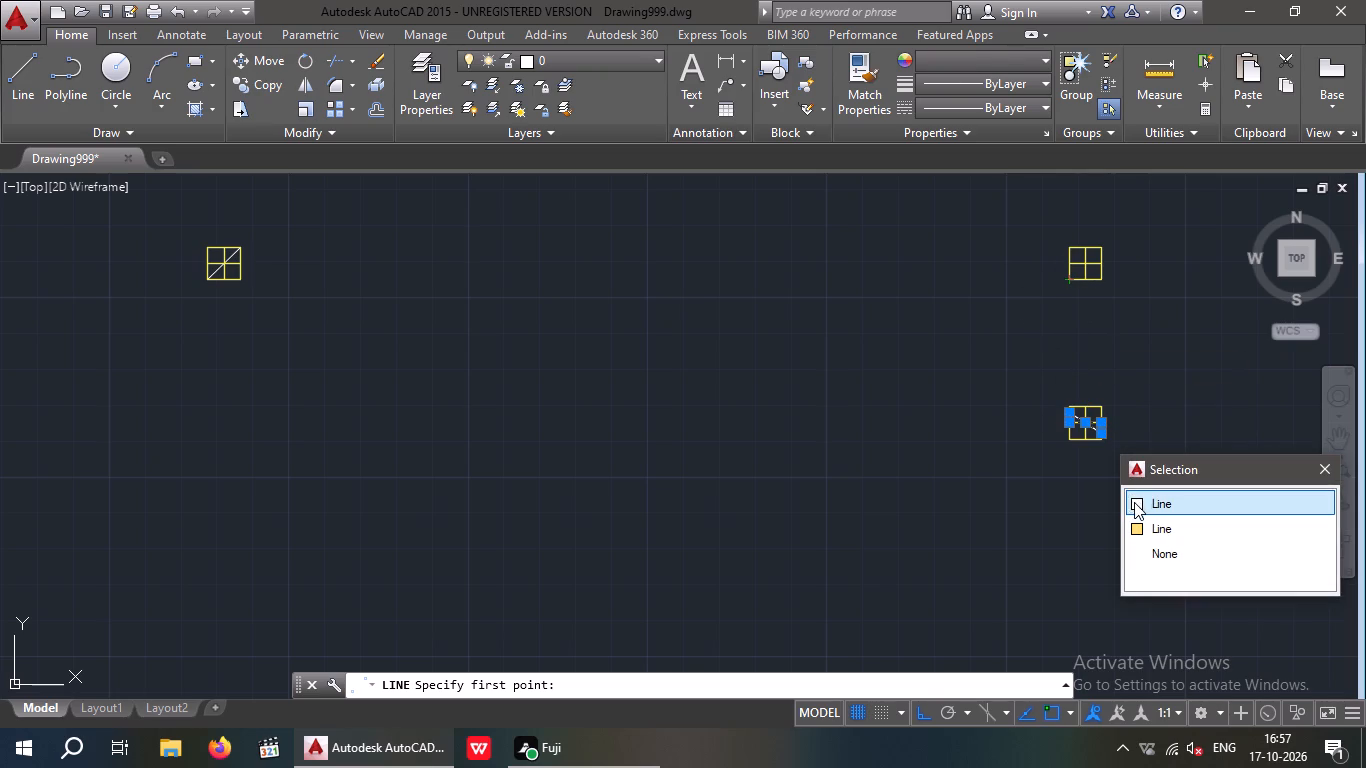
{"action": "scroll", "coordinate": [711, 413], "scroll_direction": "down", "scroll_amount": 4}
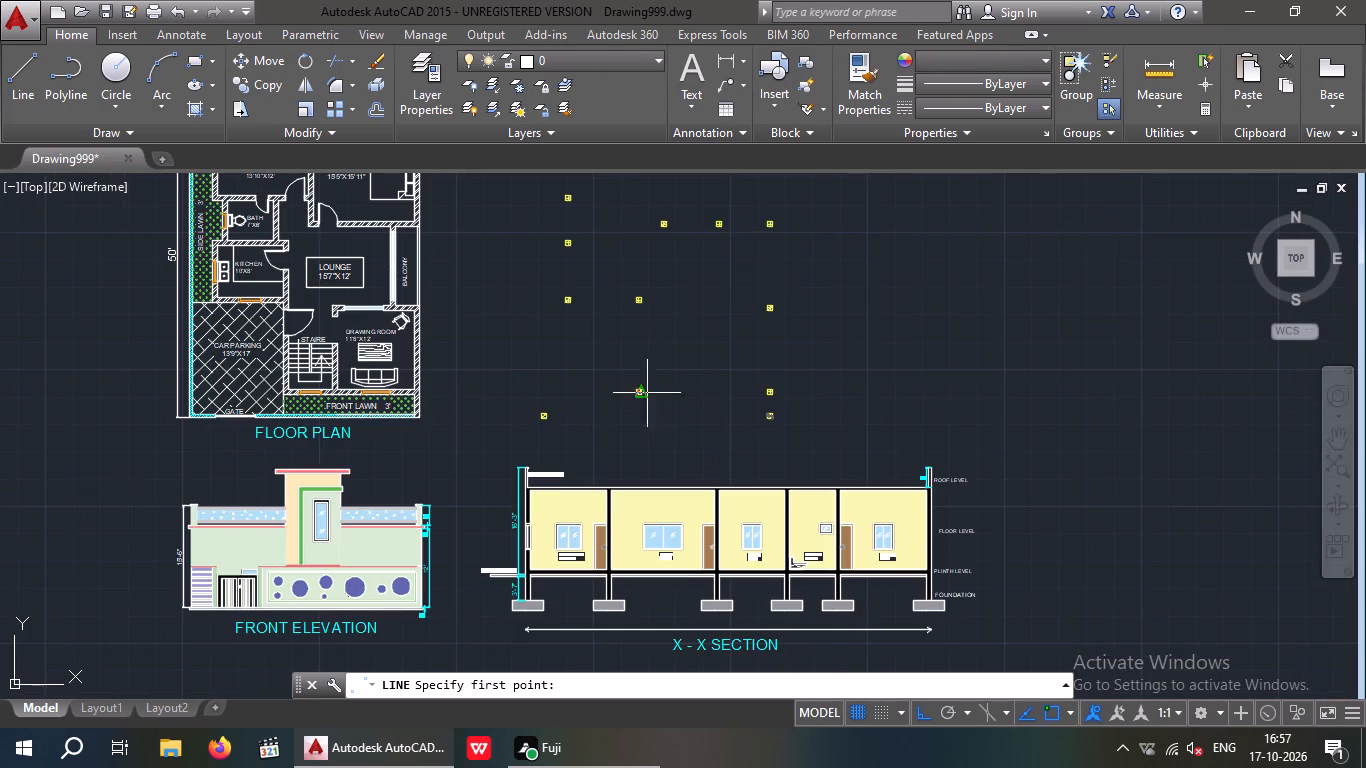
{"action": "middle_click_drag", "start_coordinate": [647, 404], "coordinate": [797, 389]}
Draw a red dashed line from the isolated upper-left column across the top, and down the right-side columns to the front corner column.
{"action": "left_click", "coordinate": [26, 72]}
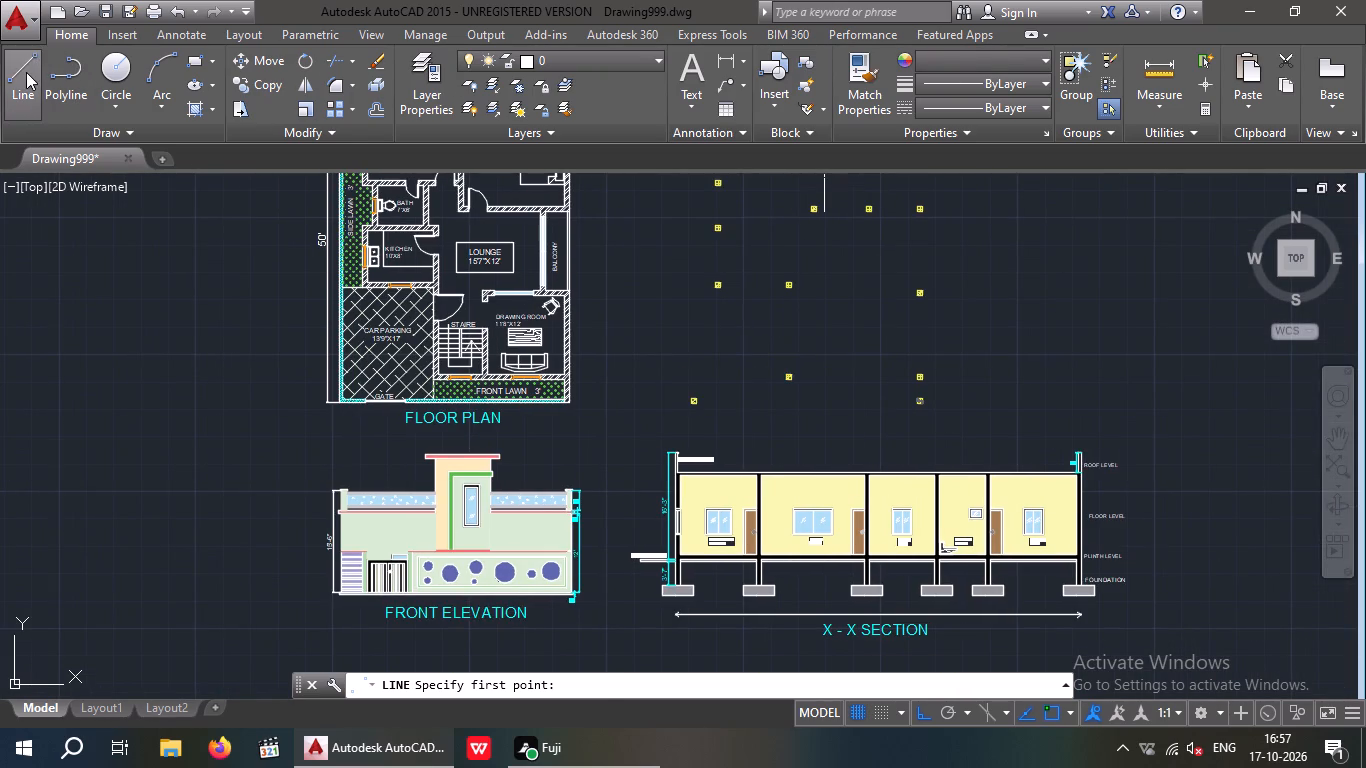
{"action": "middle_click_drag", "start_coordinate": [779, 314], "coordinate": [779, 334]}
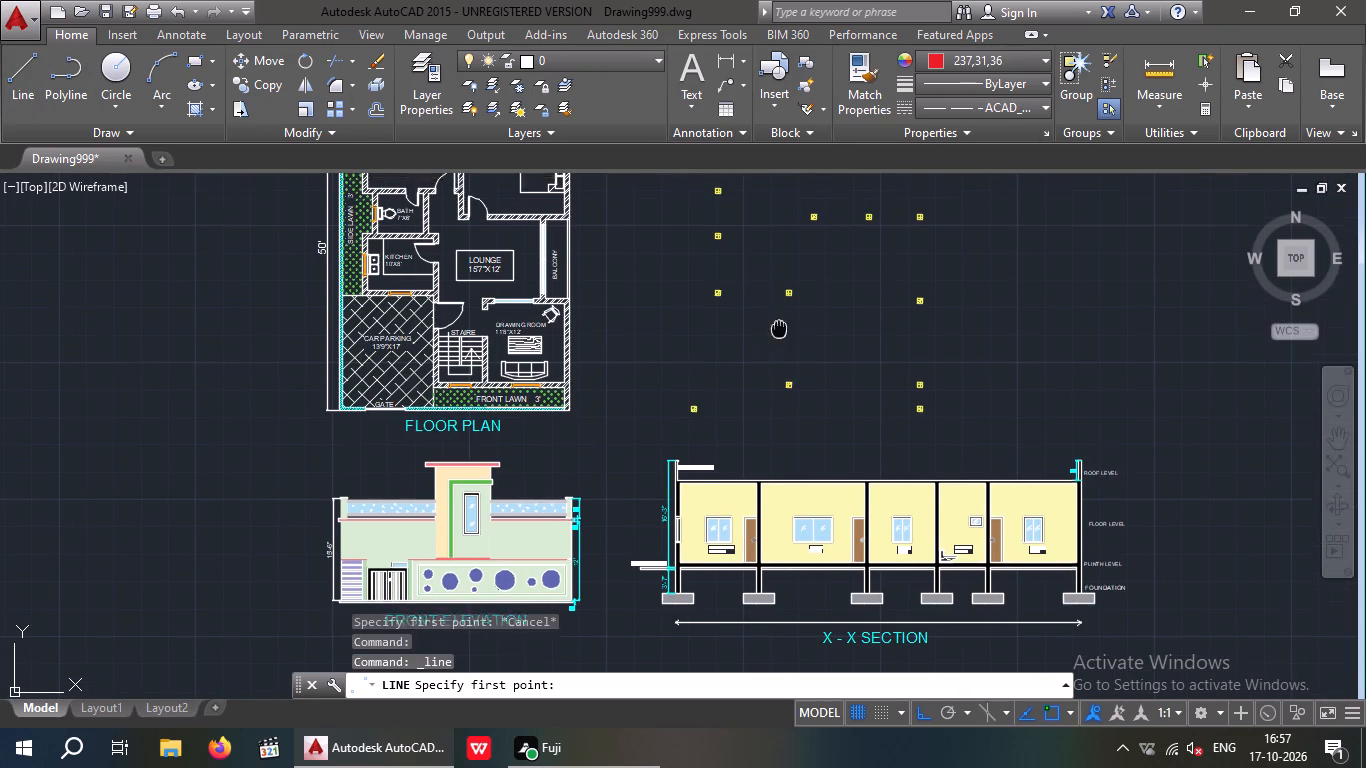
{"action": "middle_click_drag", "start_coordinate": [779, 334], "coordinate": [779, 514]}
{"action": "scroll", "coordinate": [664, 241], "scroll_direction": "up", "scroll_amount": 4}
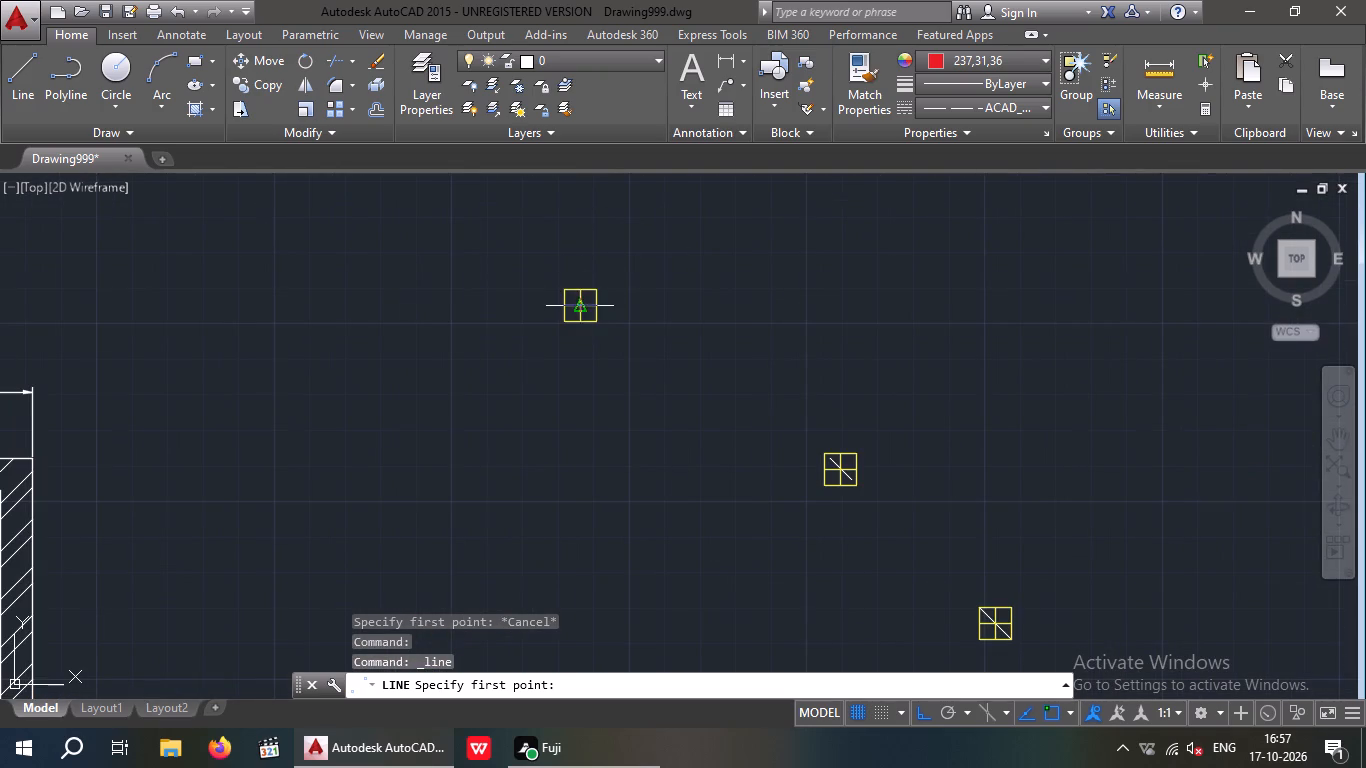
{"action": "left_click", "coordinate": [584, 305]}
{"action": "scroll", "coordinate": [1142, 375], "scroll_direction": "down", "scroll_amount": 4}
{"action": "middle_click_drag", "start_coordinate": [1108, 381], "coordinate": [431, 378]}
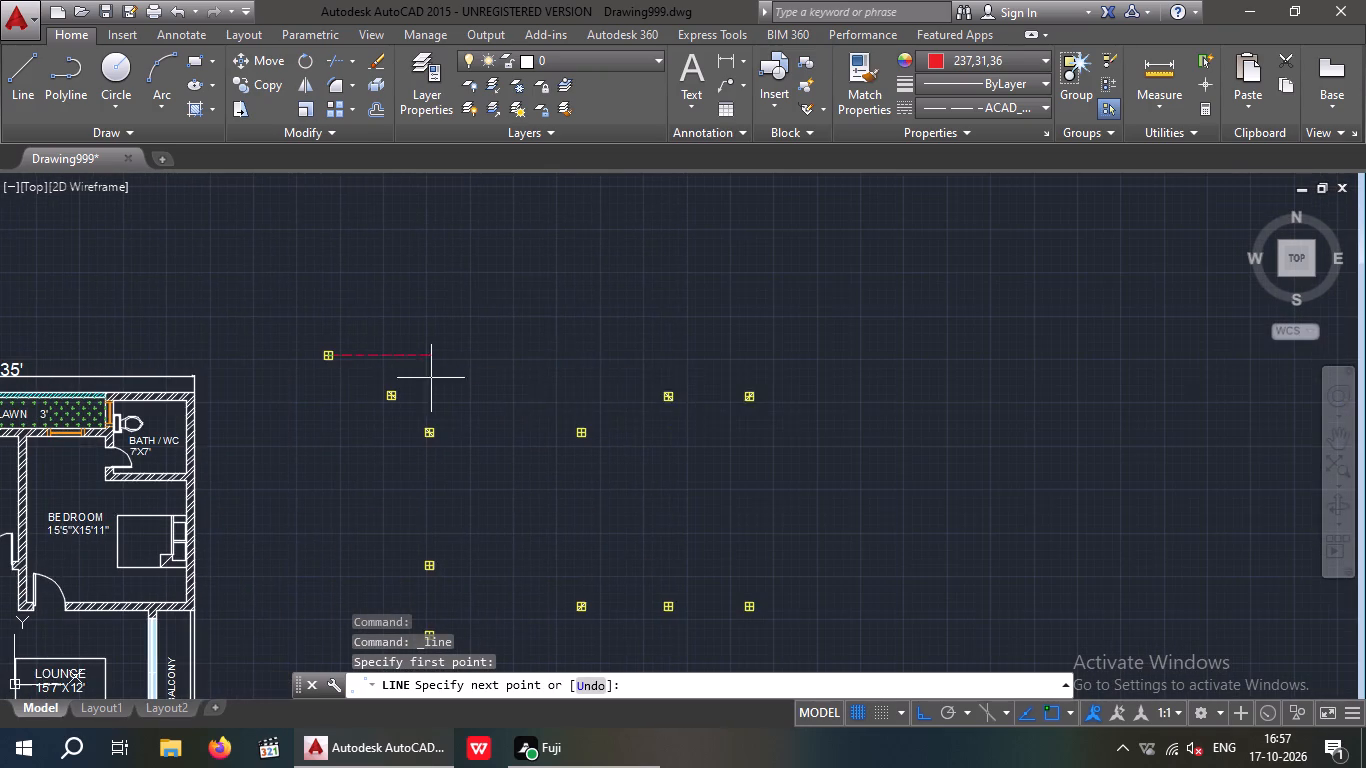
{"action": "scroll", "coordinate": [742, 402], "scroll_direction": "up", "scroll_amount": 2}
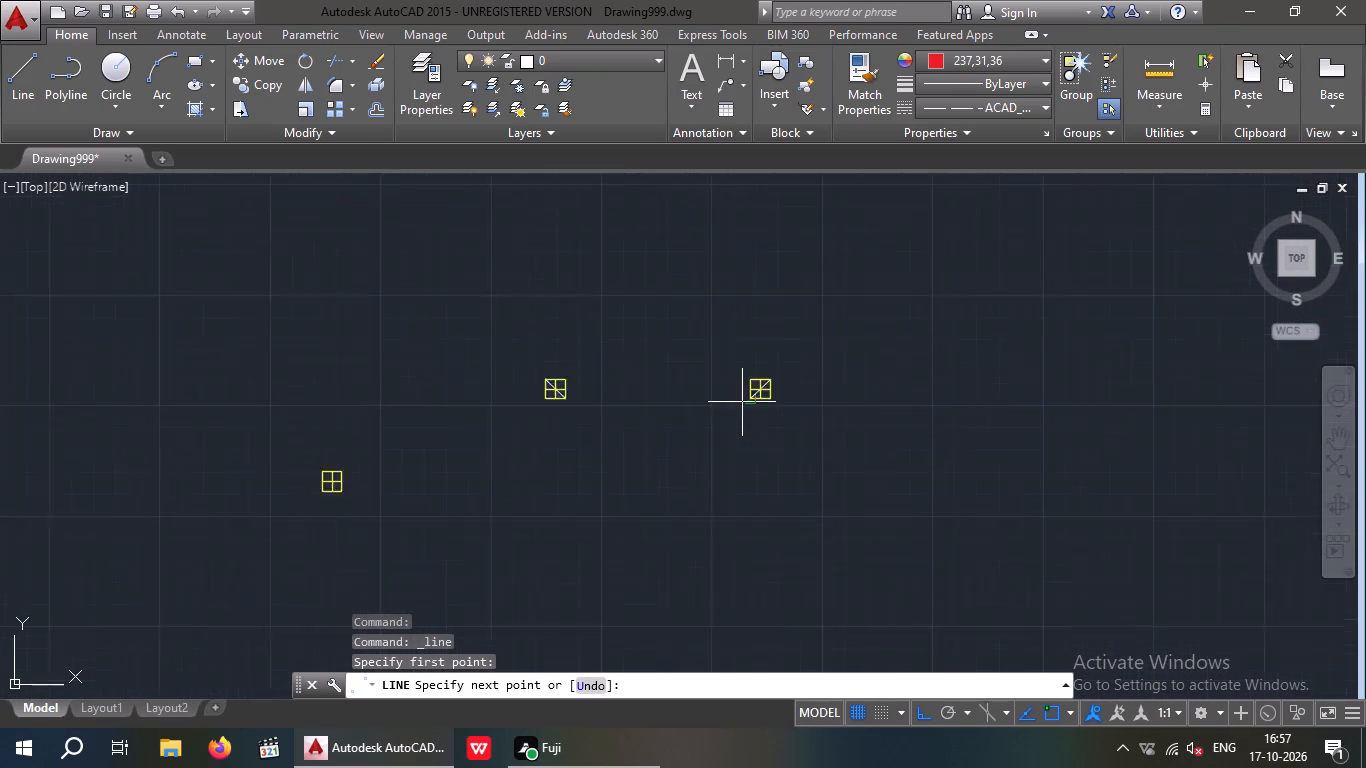
{"action": "scroll", "coordinate": [742, 402], "scroll_direction": "up", "scroll_amount": 1}
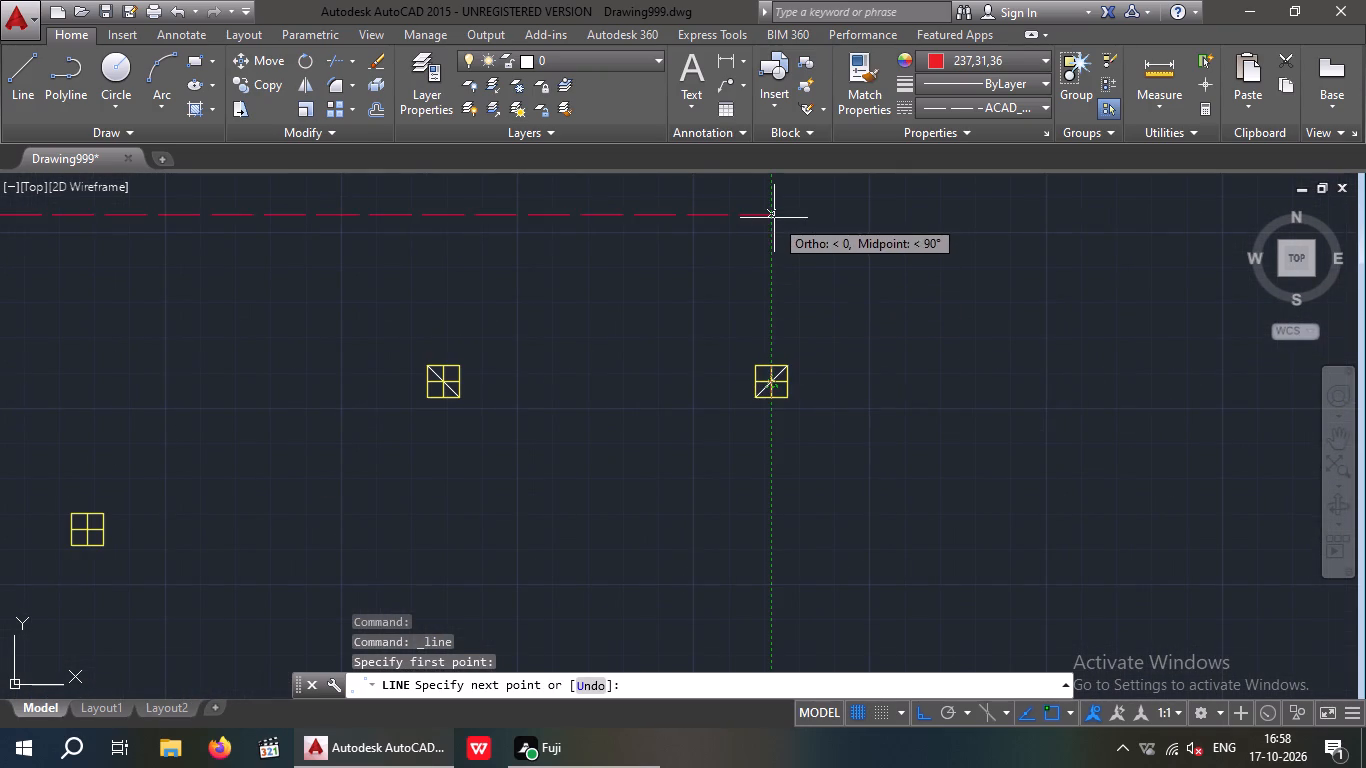
{"action": "left_click", "coordinate": [774, 218]}
{"action": "scroll", "coordinate": [782, 542], "scroll_direction": "down", "scroll_amount": 3}
{"action": "middle_click_drag", "start_coordinate": [780, 563], "coordinate": [883, 87]}
{"action": "scroll", "coordinate": [881, 539], "scroll_direction": "up", "scroll_amount": 2}
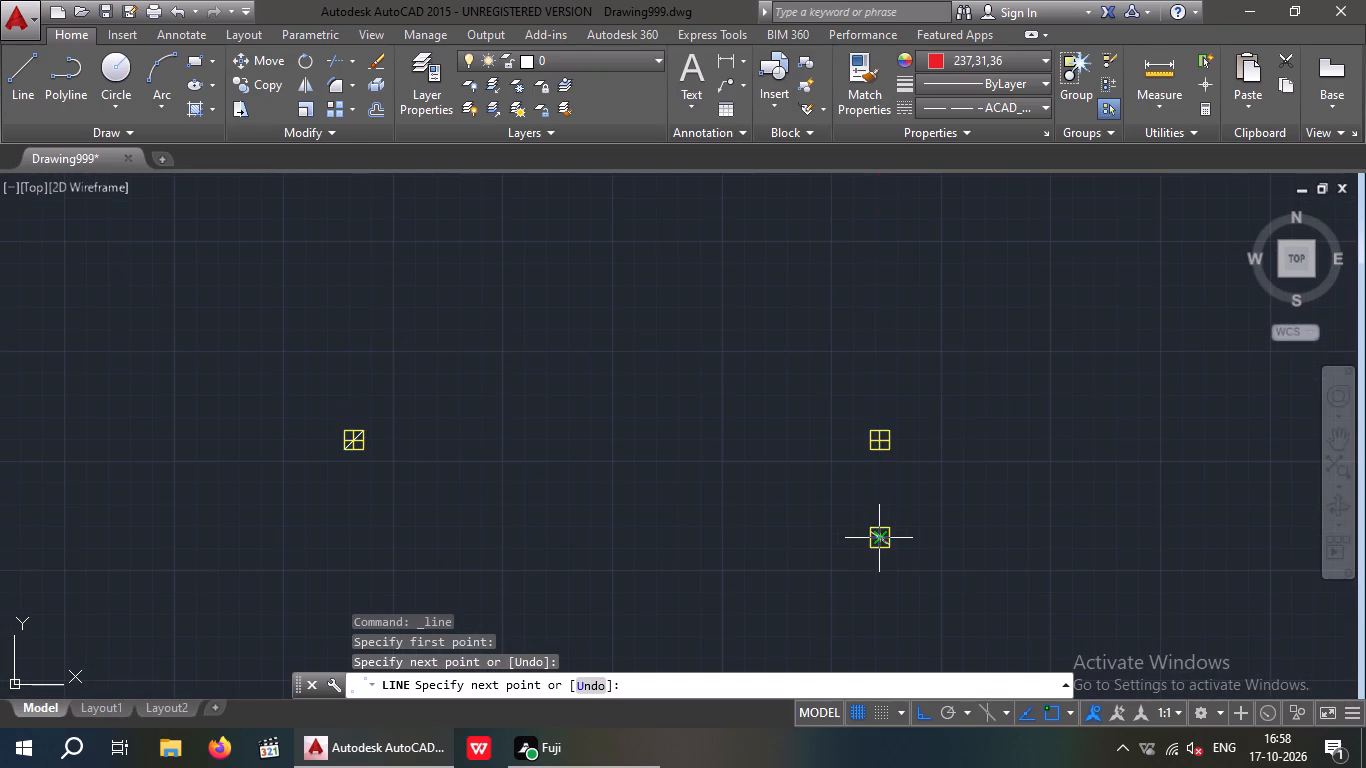
{"action": "left_click", "coordinate": [880, 534]}
Continue the dashed line across the front to the left corner column and up the left side through the rear corner column to the top line.
{"action": "middle_click_drag", "start_coordinate": [220, 519], "coordinate": [656, 471]}
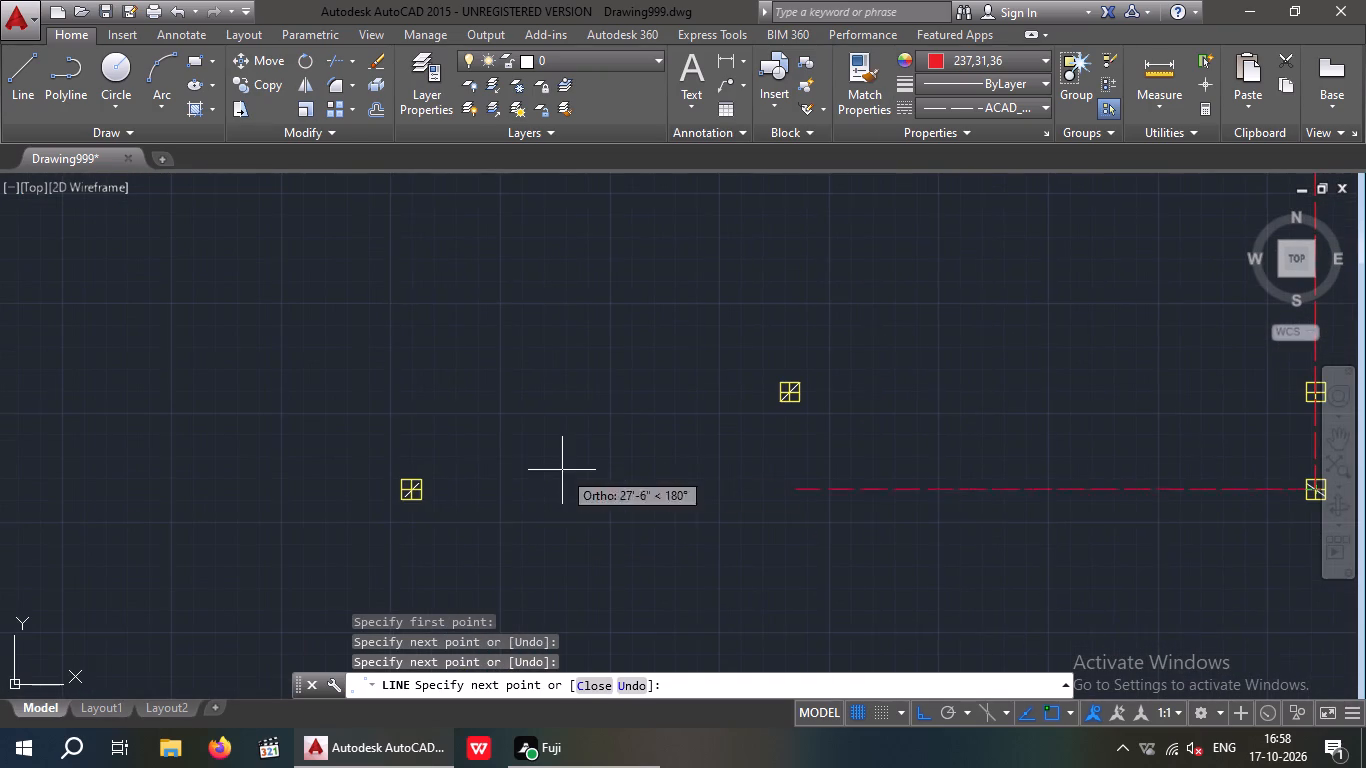
{"action": "left_click", "coordinate": [415, 489]}
{"action": "middle_click_drag", "start_coordinate": [406, 264], "coordinate": [387, 580]}
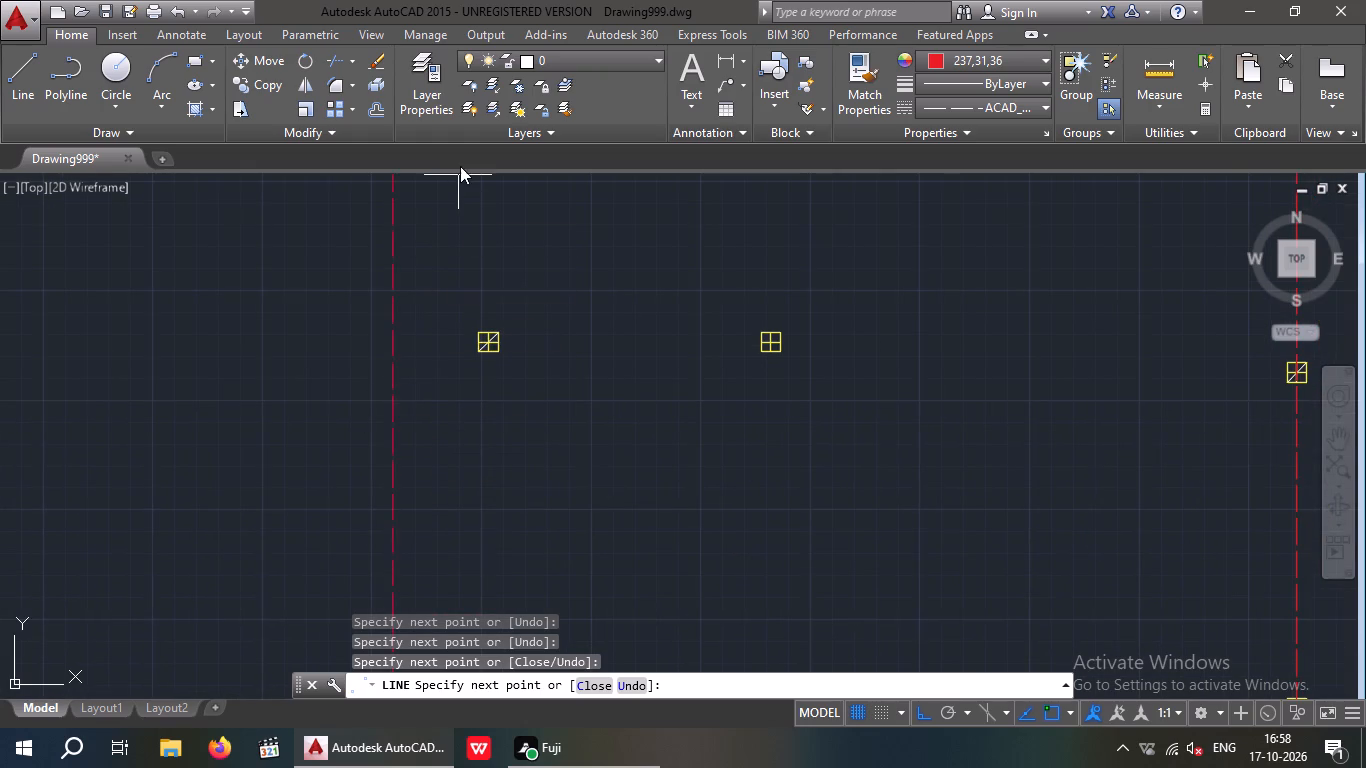
{"action": "middle_click_drag", "start_coordinate": [460, 169], "coordinate": [411, 642]}
{"action": "scroll", "coordinate": [439, 406], "scroll_direction": "down", "scroll_amount": 3}
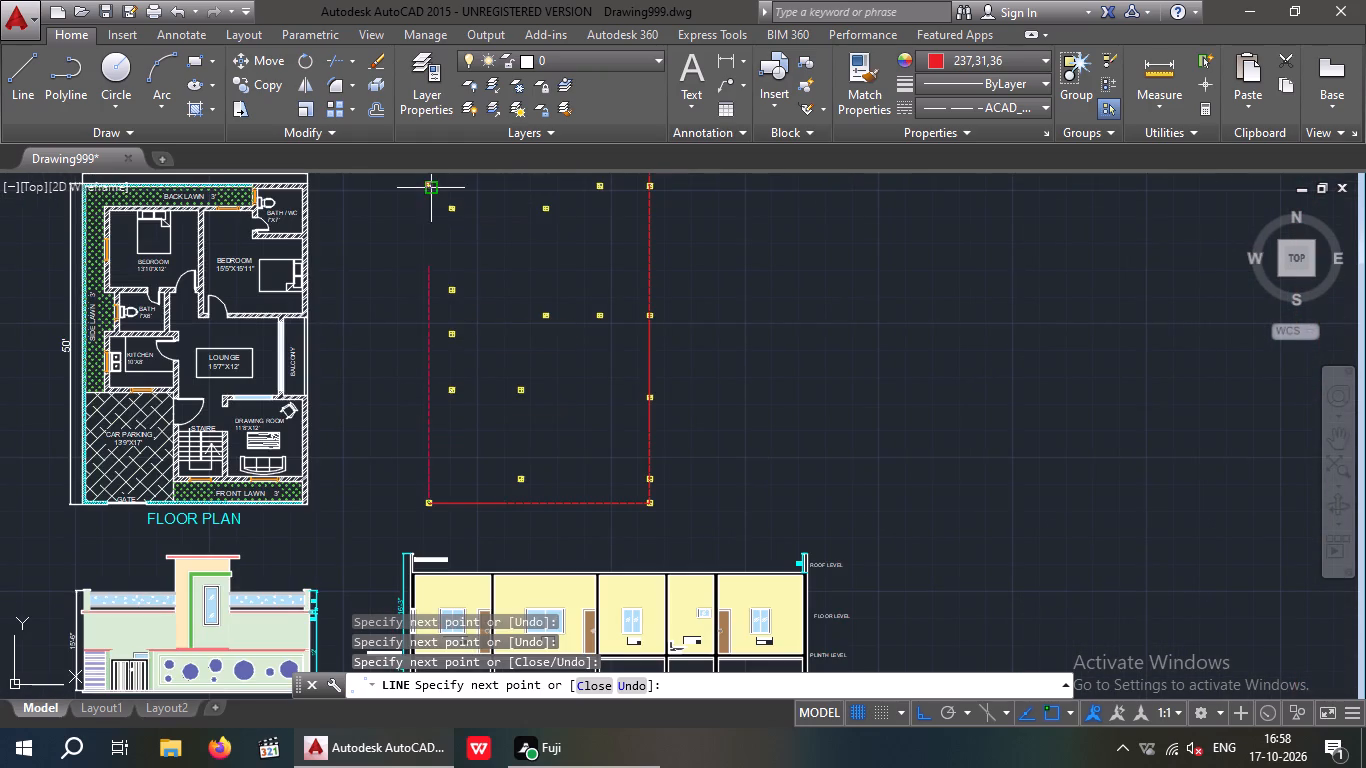
{"action": "scroll", "coordinate": [436, 183], "scroll_direction": "up", "scroll_amount": 3}
{"action": "left_click", "coordinate": [391, 196]}
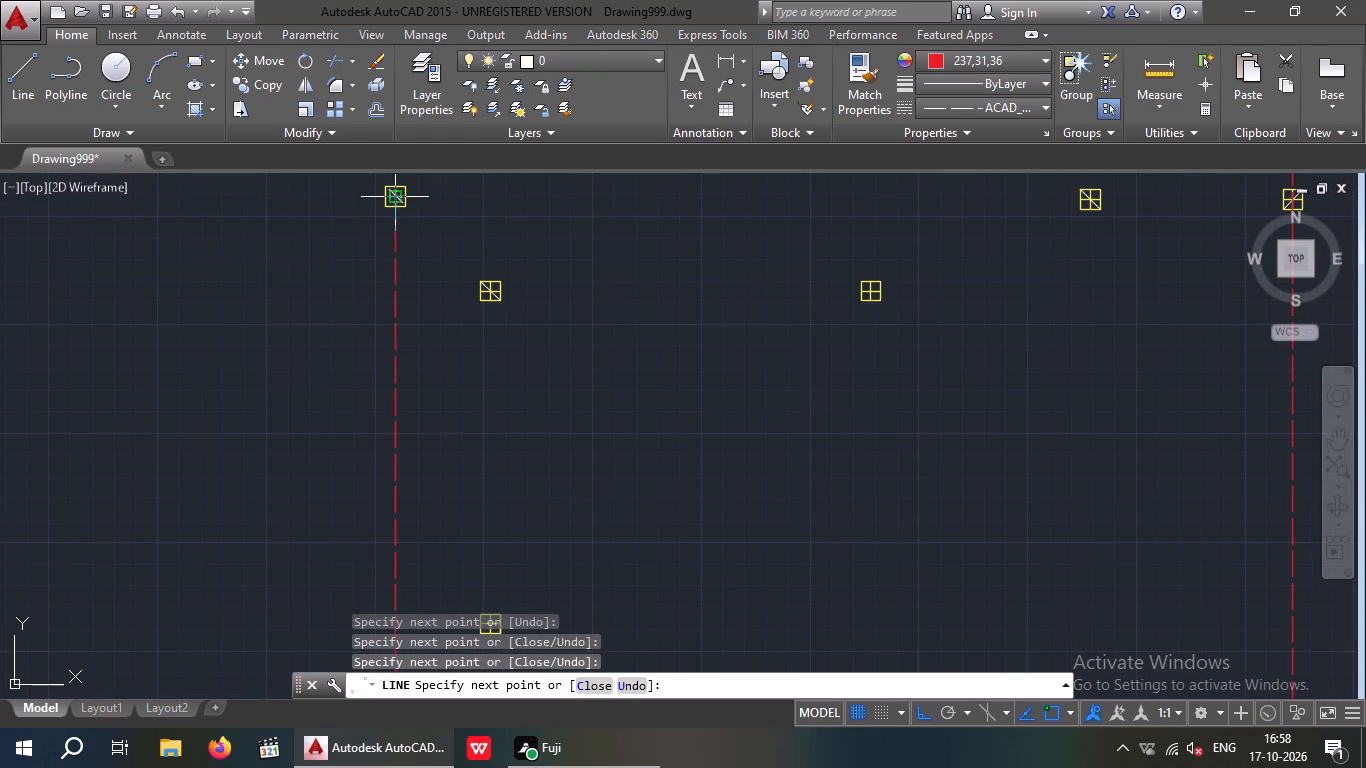
{"action": "scroll", "coordinate": [739, 288], "scroll_direction": "down", "scroll_amount": 4}
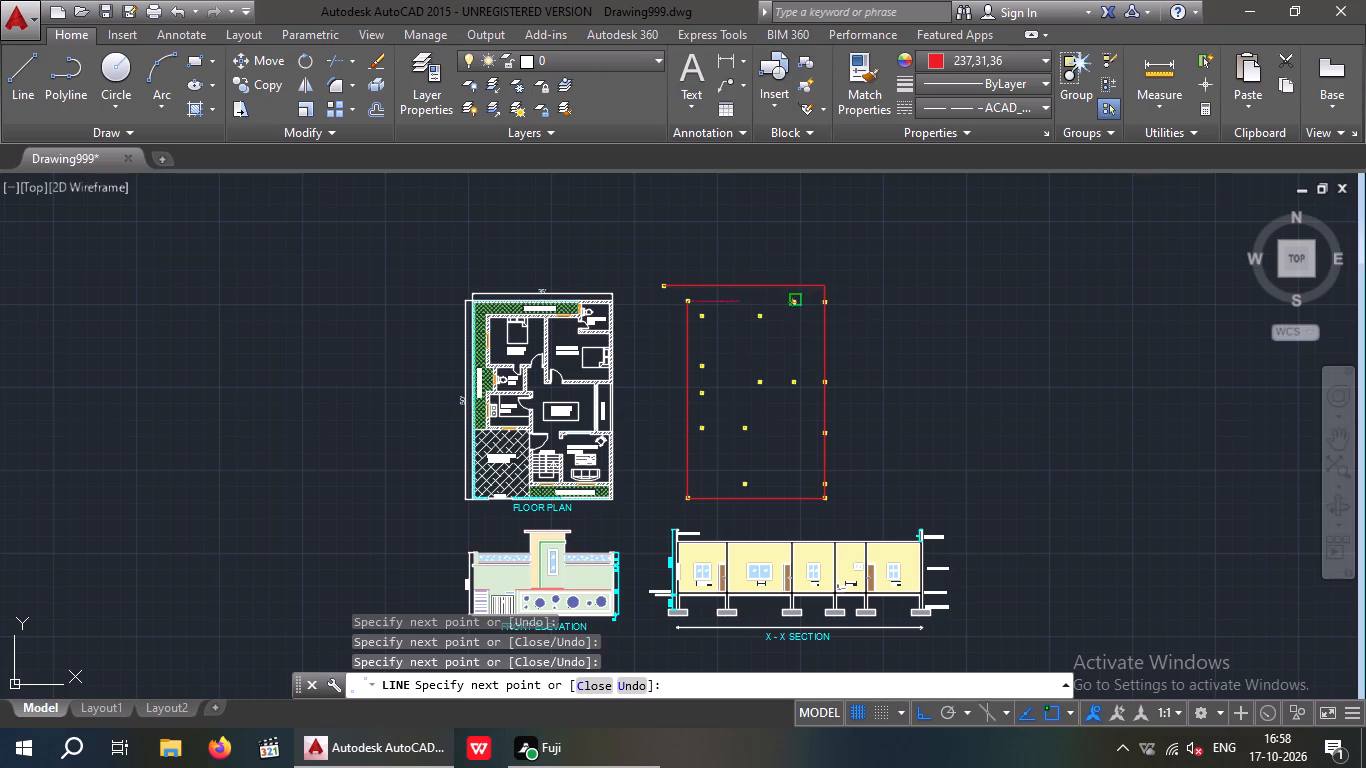
{"action": "scroll", "coordinate": [801, 299], "scroll_direction": "up", "scroll_amount": 7}
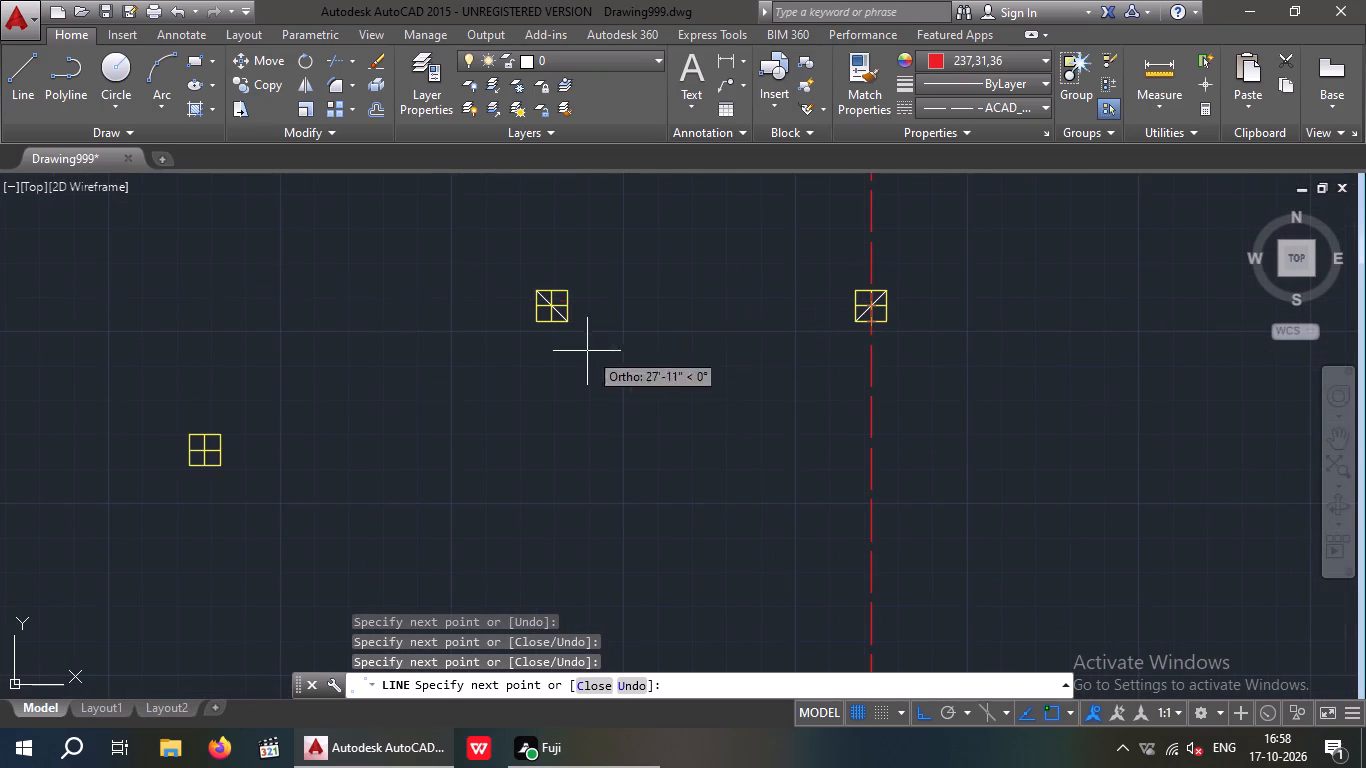
{"action": "scroll", "coordinate": [388, 373], "scroll_direction": "down", "scroll_amount": 2}
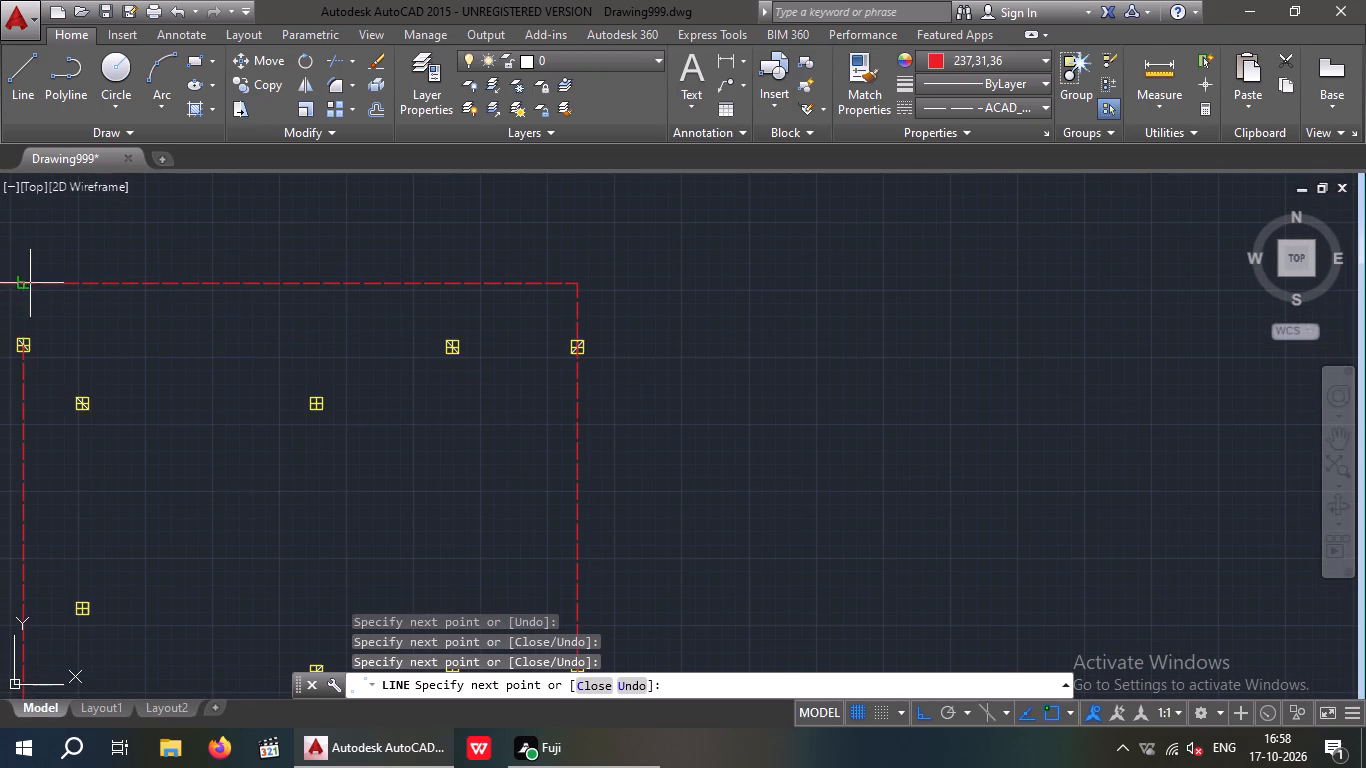
{"action": "left_click", "coordinate": [24, 286]}
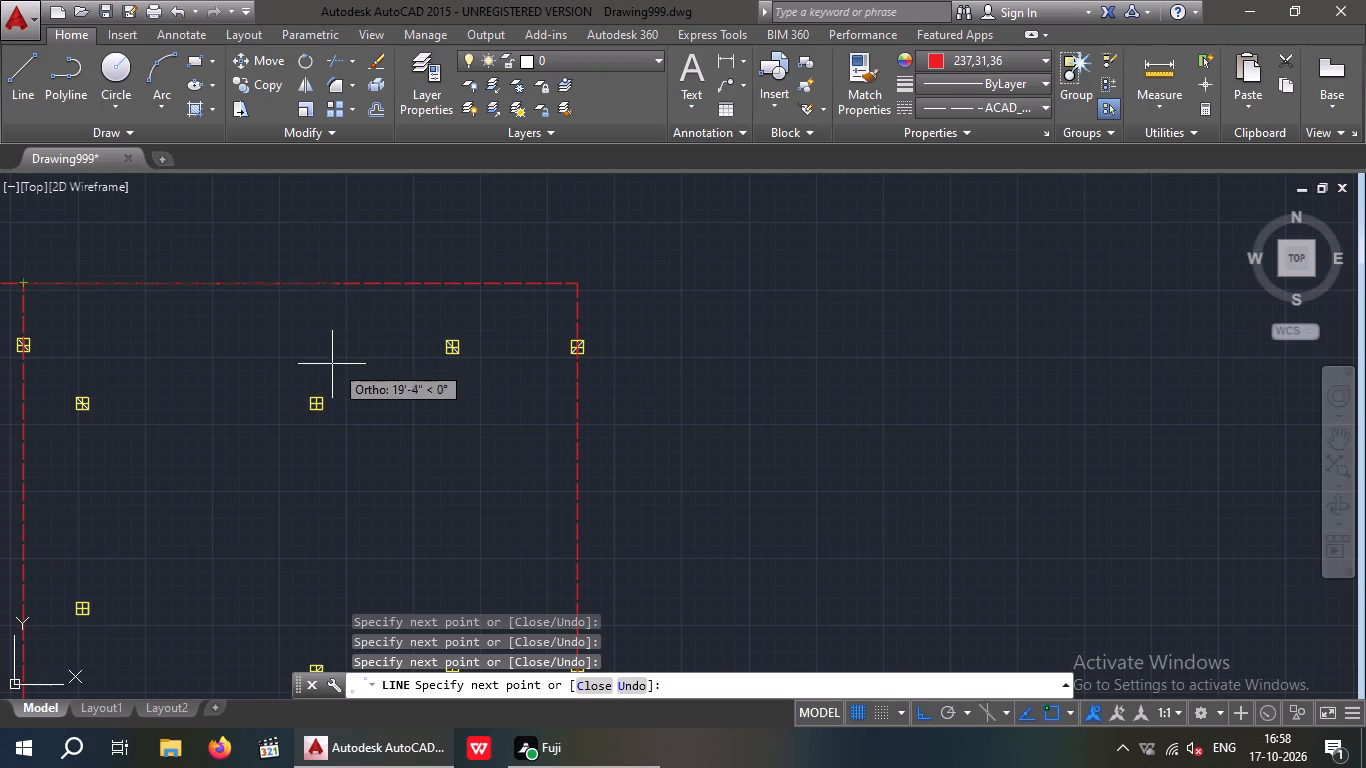
End the line and delete the top dashed line together with the isolated column square at its outer end.
{"action": "key", "text": "grave"}
{"action": "scroll", "coordinate": [233, 361], "scroll_direction": "down", "scroll_amount": 1}
{"action": "middle_click_drag", "start_coordinate": [246, 361], "coordinate": [560, 365]}
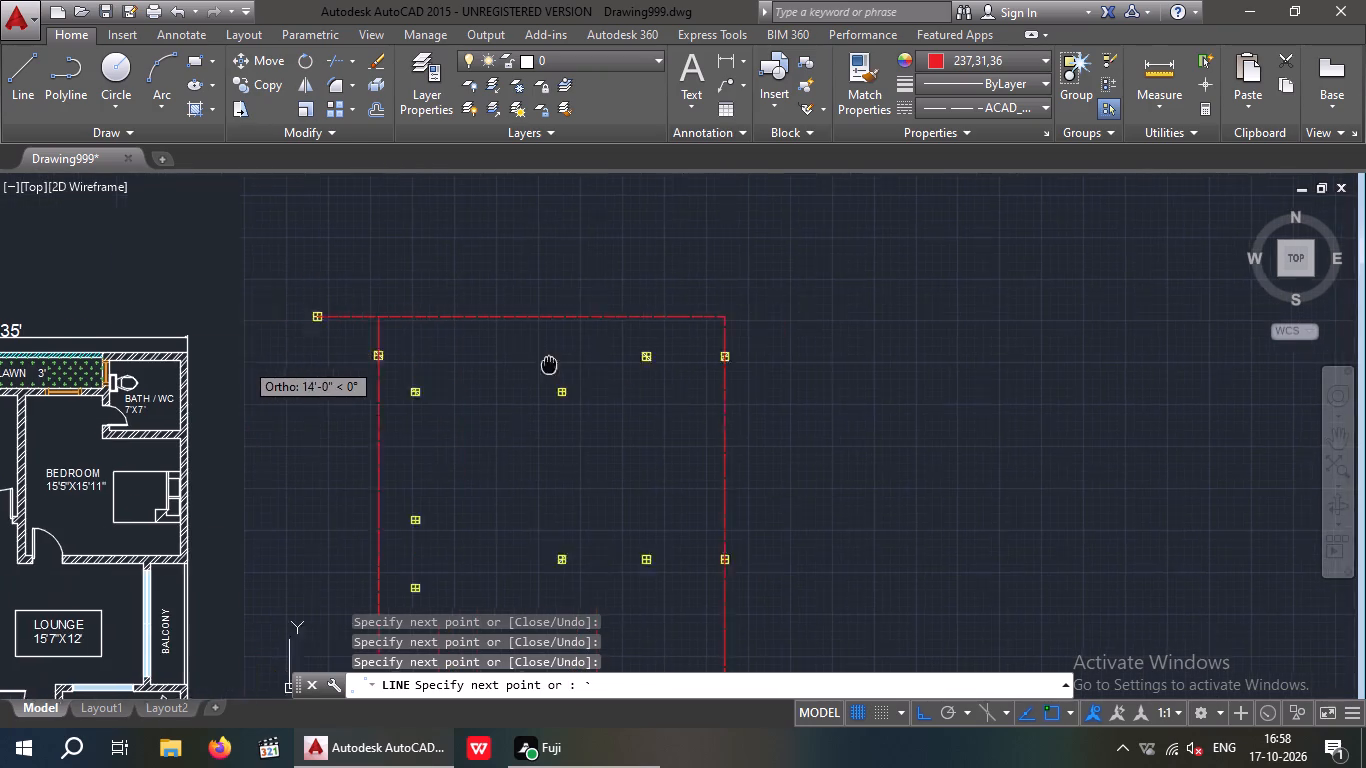
{"action": "middle_click_drag", "start_coordinate": [560, 365], "coordinate": [583, 367]}
{"action": "key", "text": "Escape"}
{"action": "left_click", "coordinate": [398, 288]}
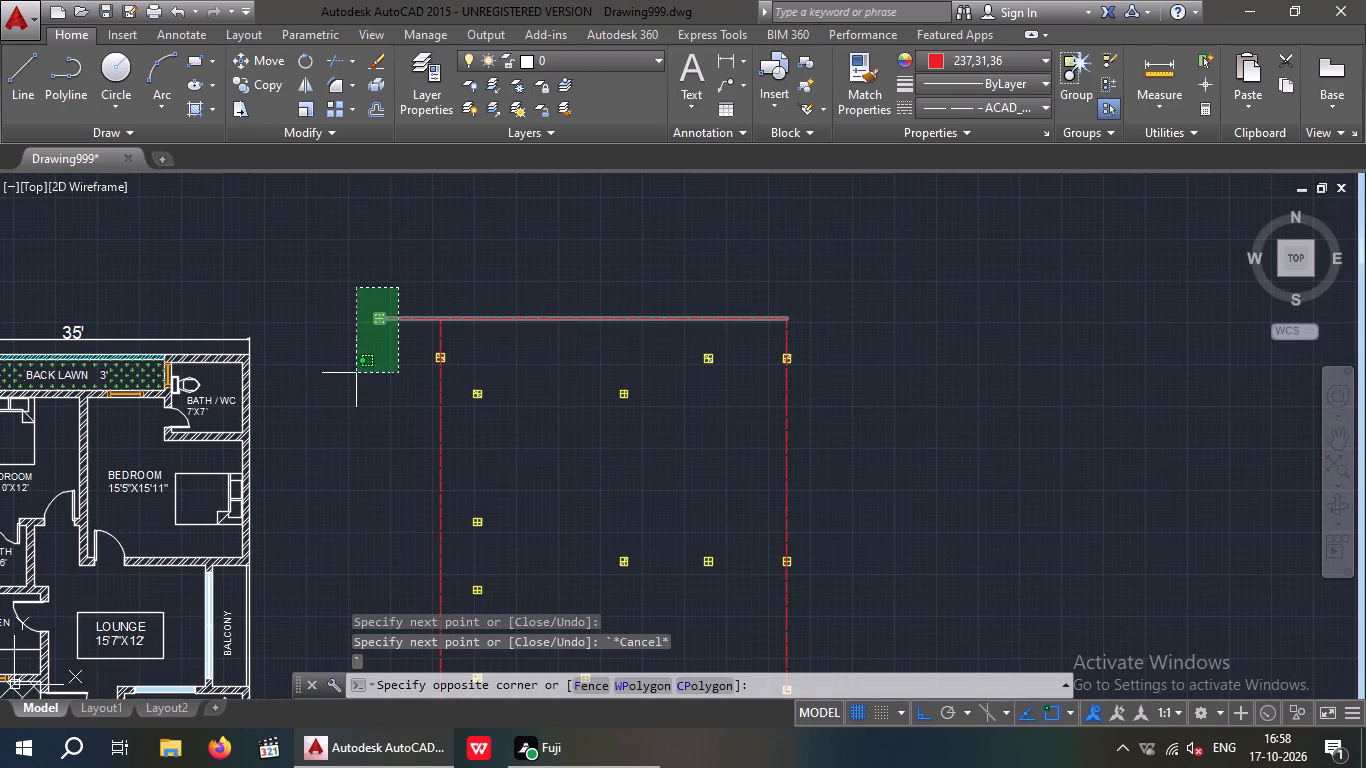
{"action": "left_click", "coordinate": [356, 373]}
{"action": "key", "text": "Delete"}
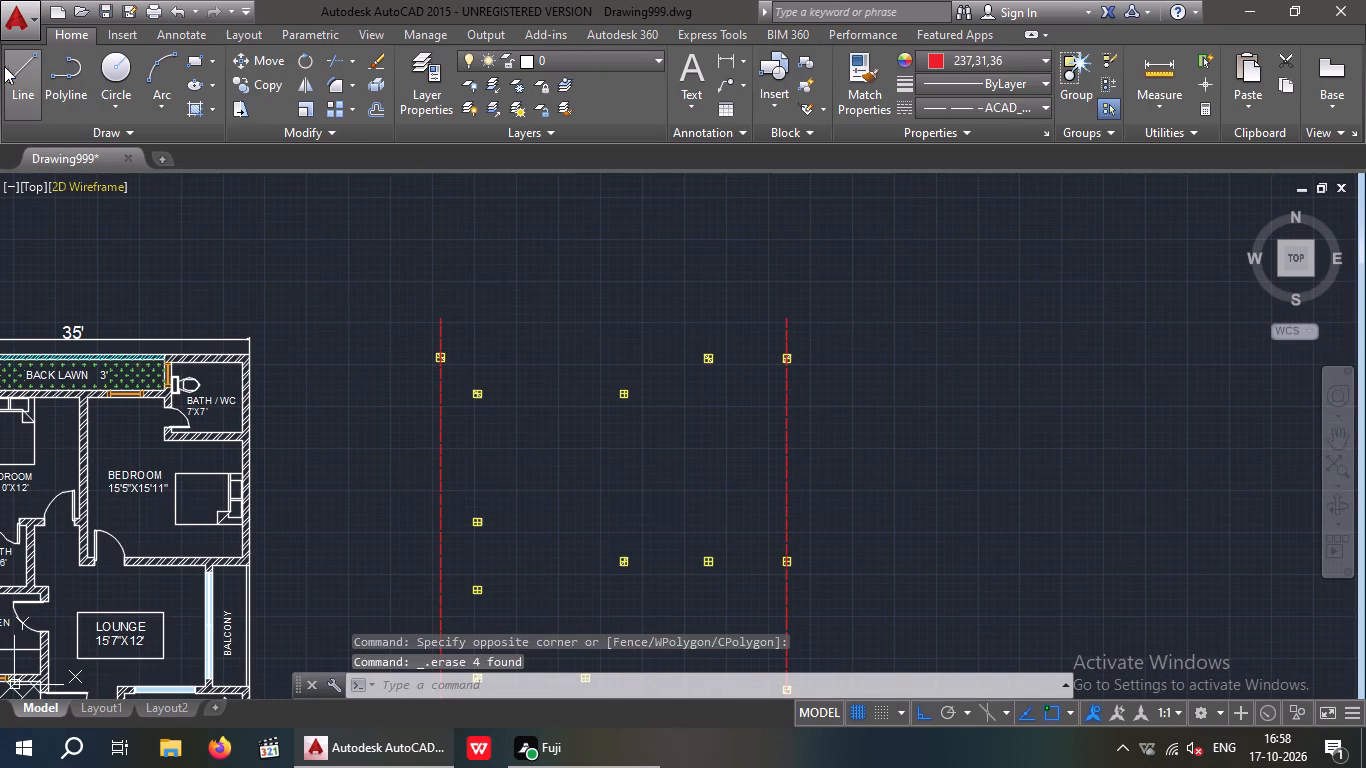
Draw a horizontal dashed line from the rear left corner column through the rear row, extending past the right corner column.
{"action": "left_click", "coordinate": [23, 79]}
{"action": "scroll", "coordinate": [431, 309], "scroll_direction": "up", "scroll_amount": 4}
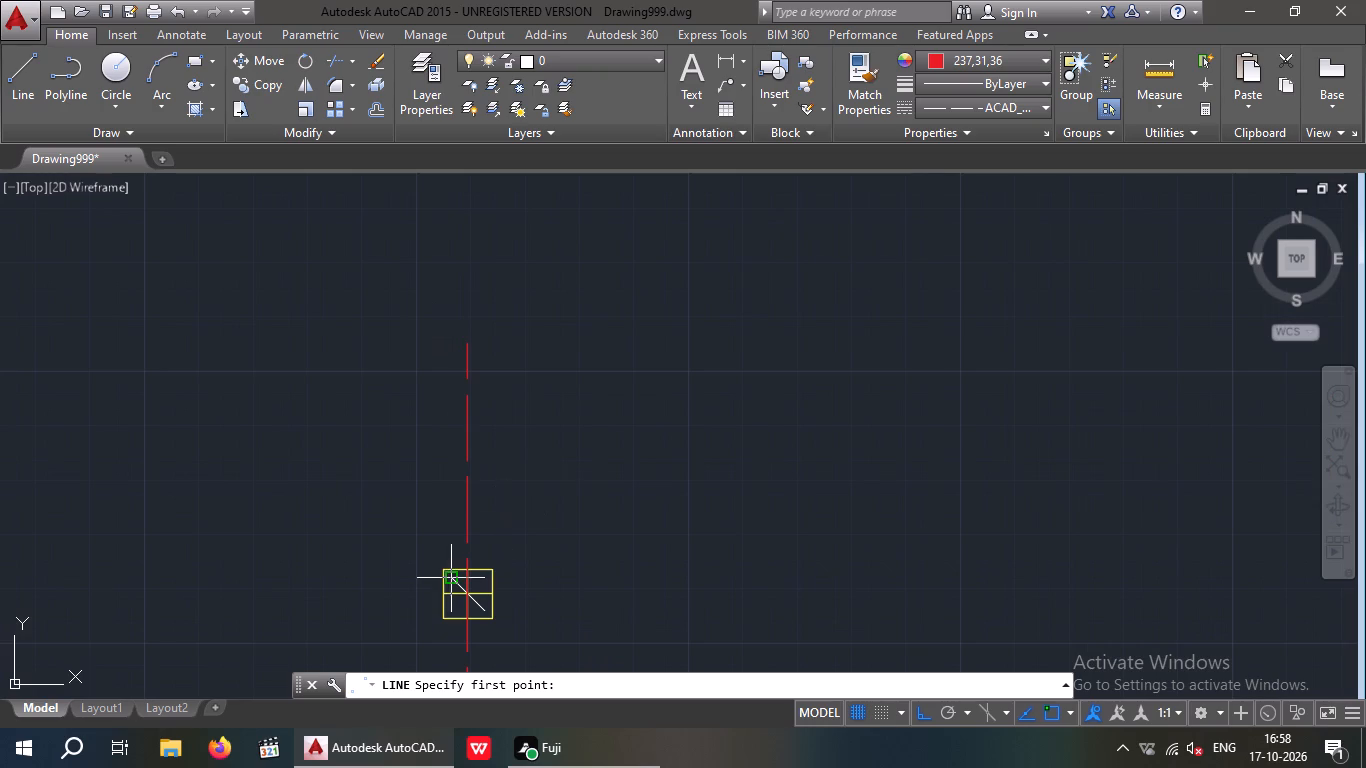
{"action": "middle_click_drag", "start_coordinate": [455, 564], "coordinate": [363, 379]}
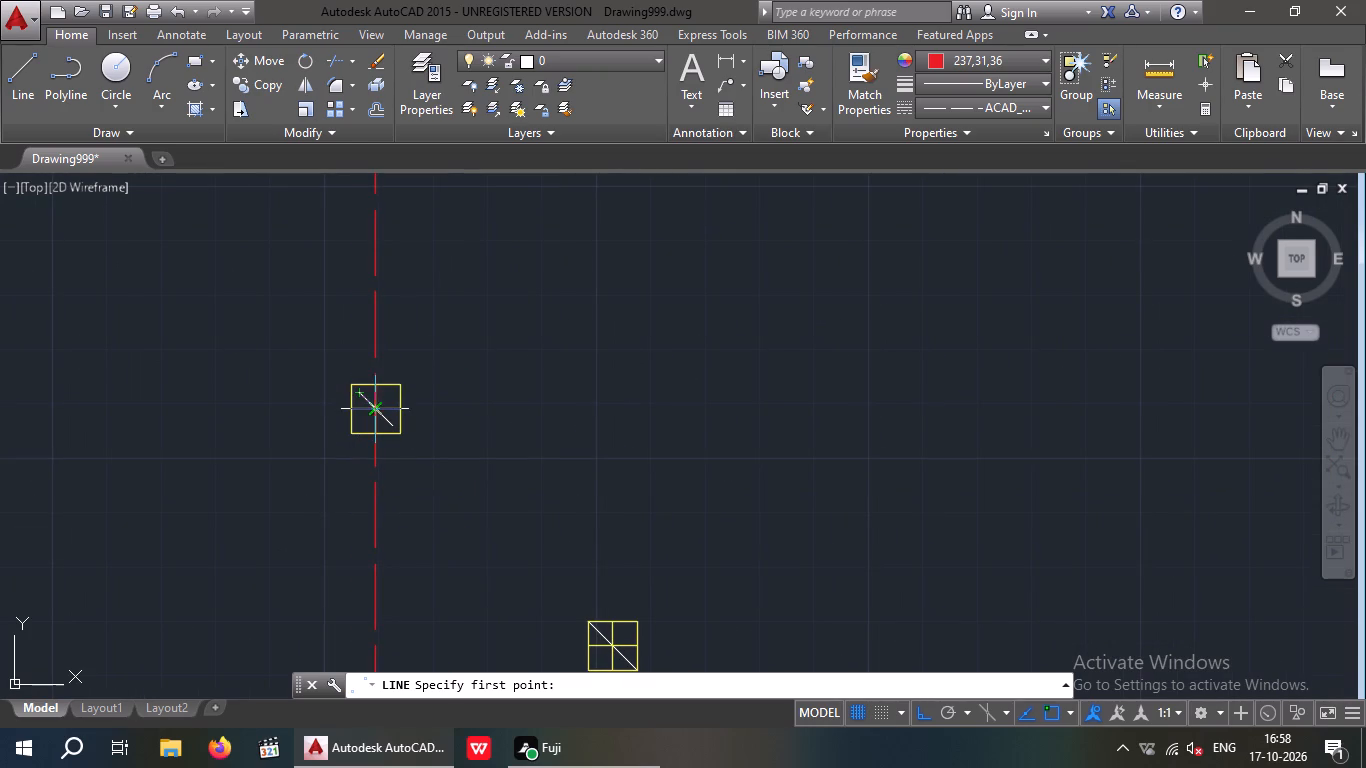
{"action": "left_click", "coordinate": [380, 413]}
{"action": "scroll", "coordinate": [1019, 441], "scroll_direction": "down", "scroll_amount": 3}
{"action": "right_click_drag", "start_coordinate": [1036, 448], "coordinate": [1049, 453]}
{"action": "middle_click_drag", "start_coordinate": [991, 449], "coordinate": [394, 410]}
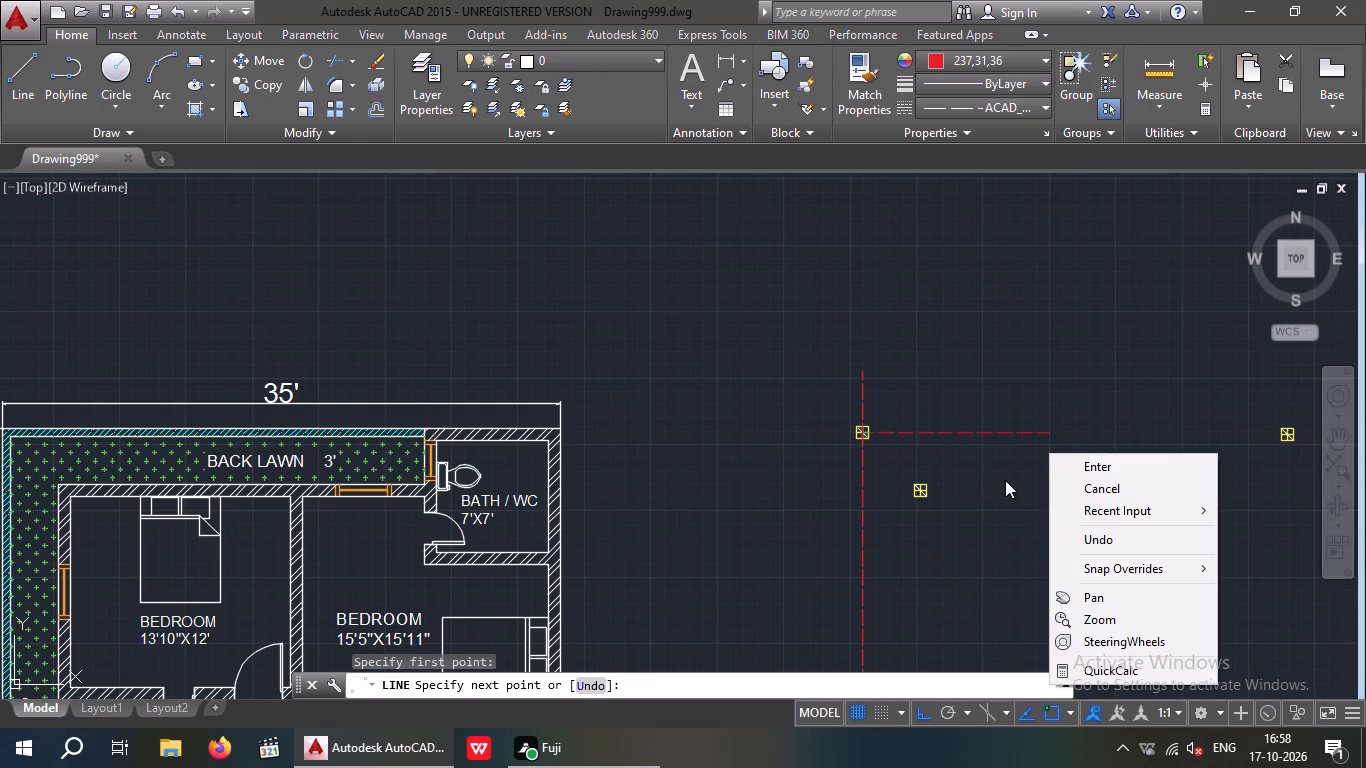
{"action": "left_click", "coordinate": [1095, 414]}
{"action": "middle_click_drag", "start_coordinate": [1242, 449], "coordinate": [732, 447]}
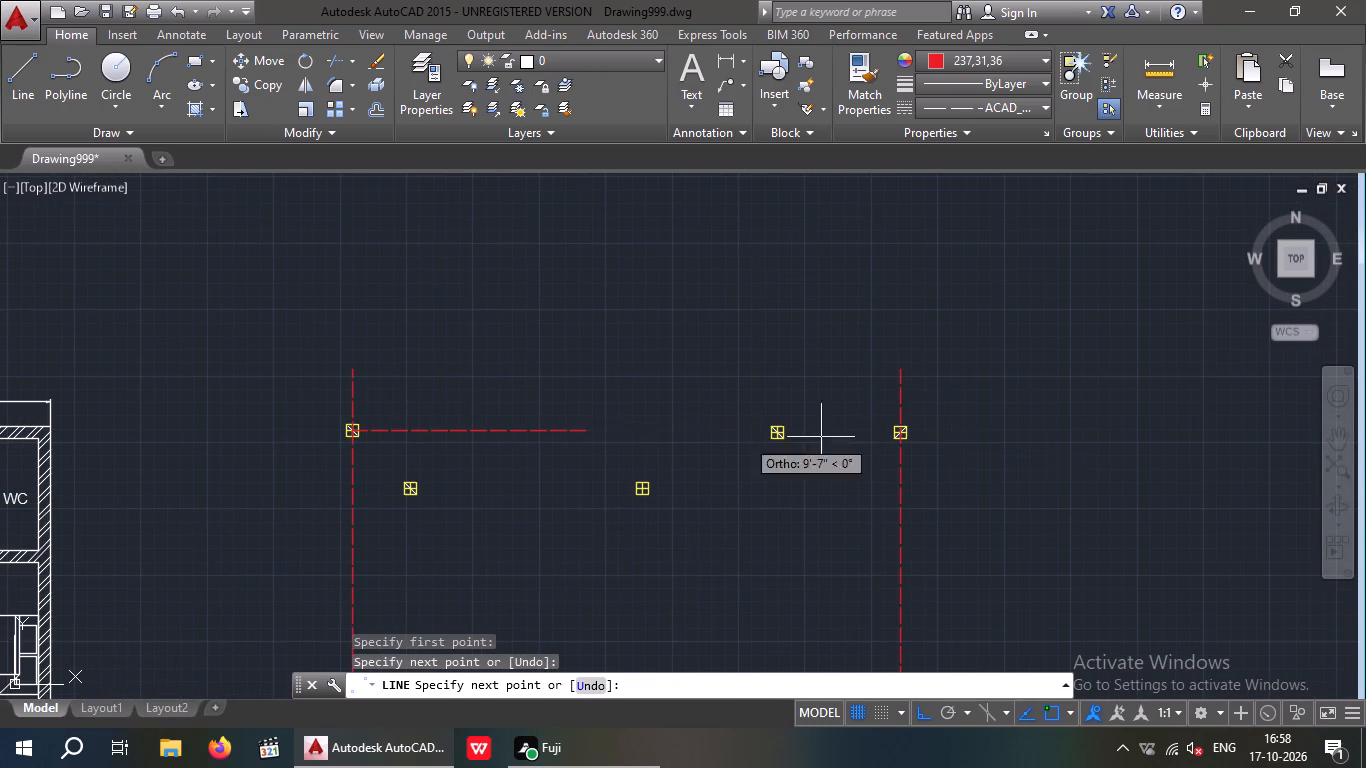
{"action": "left_click", "coordinate": [986, 450]}
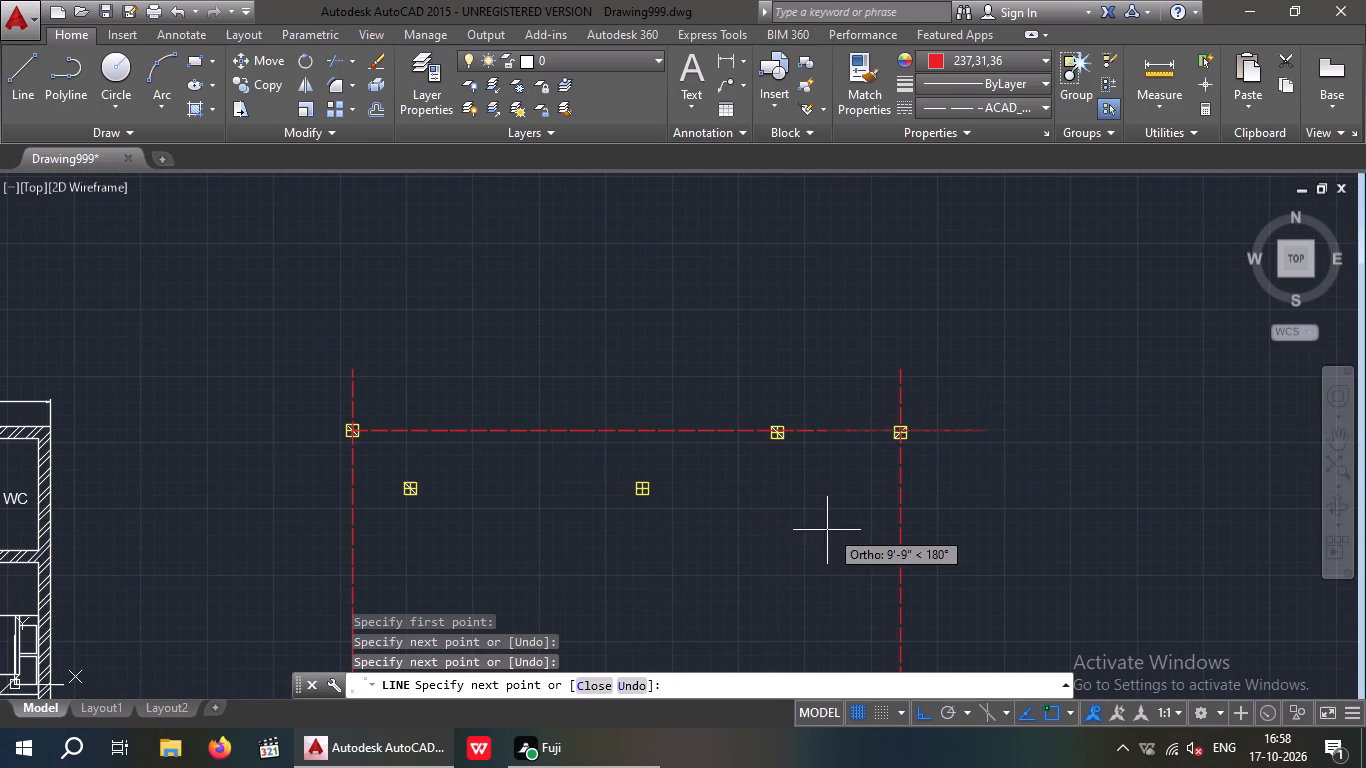
{"action": "key", "text": "Escape"}
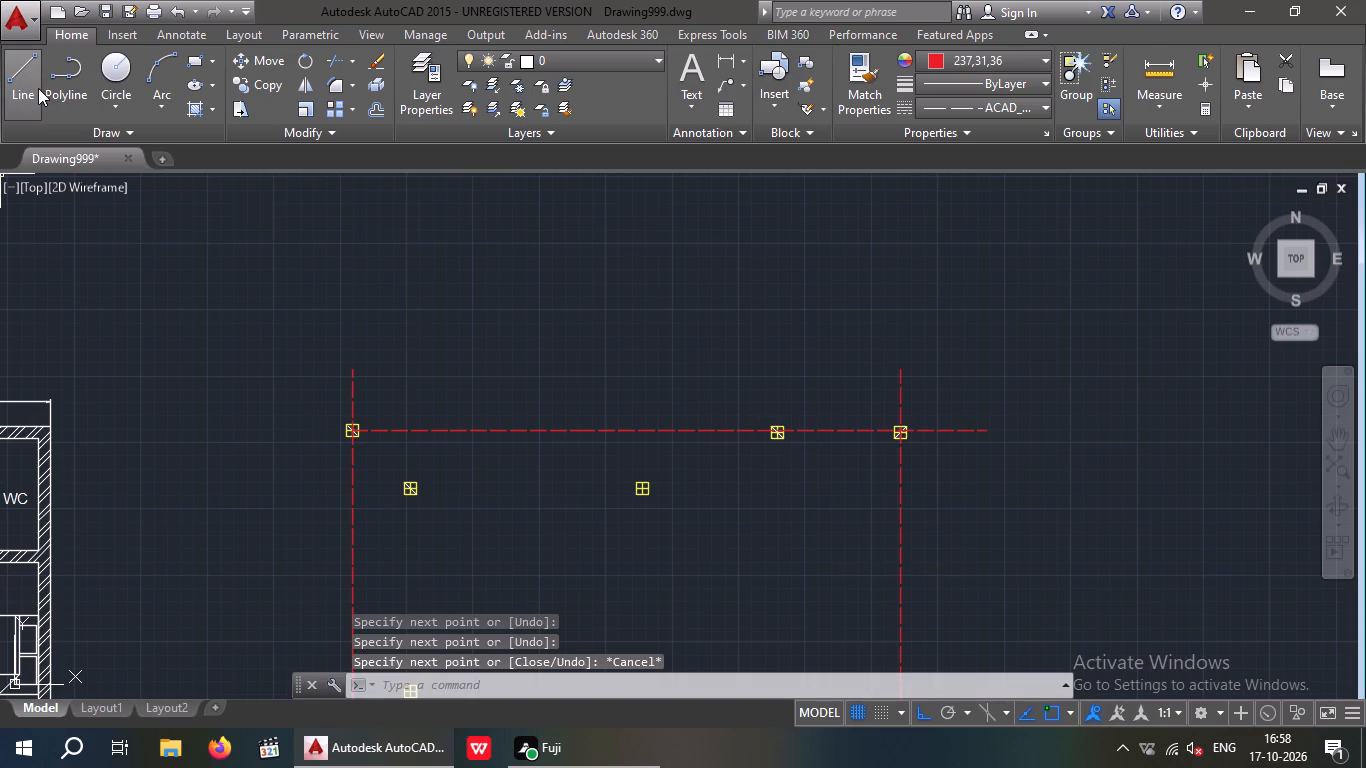
Draw a vertical dashed line from the intermediate column of the rear row down to just below the front line.
{"action": "key", "text": "space"}
{"action": "scroll", "coordinate": [759, 465], "scroll_direction": "up", "scroll_amount": 4}
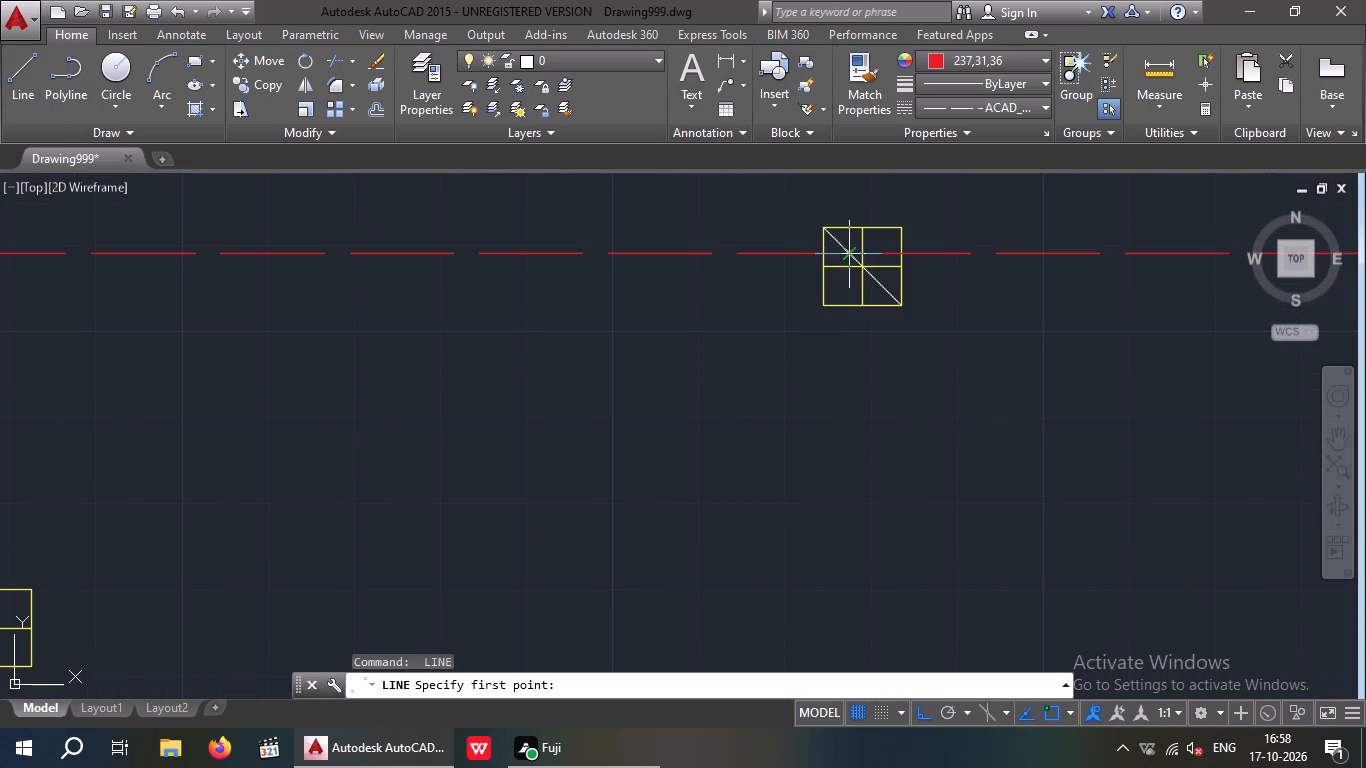
{"action": "left_click", "coordinate": [862, 267]}
{"action": "scroll", "coordinate": [858, 616], "scroll_direction": "down", "scroll_amount": 3}
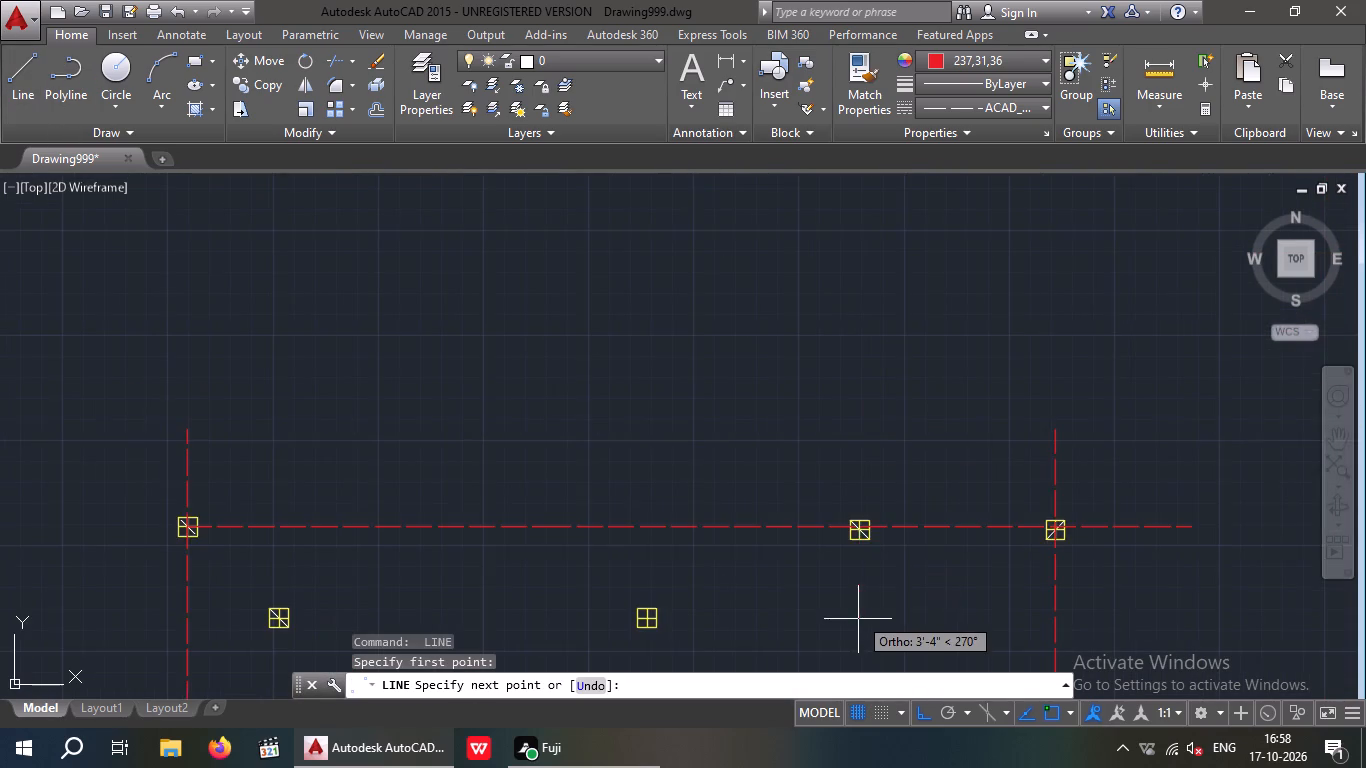
{"action": "middle_click_drag", "start_coordinate": [861, 621], "coordinate": [912, 46]}
{"action": "middle_click_drag", "start_coordinate": [937, 586], "coordinate": [934, 501]}
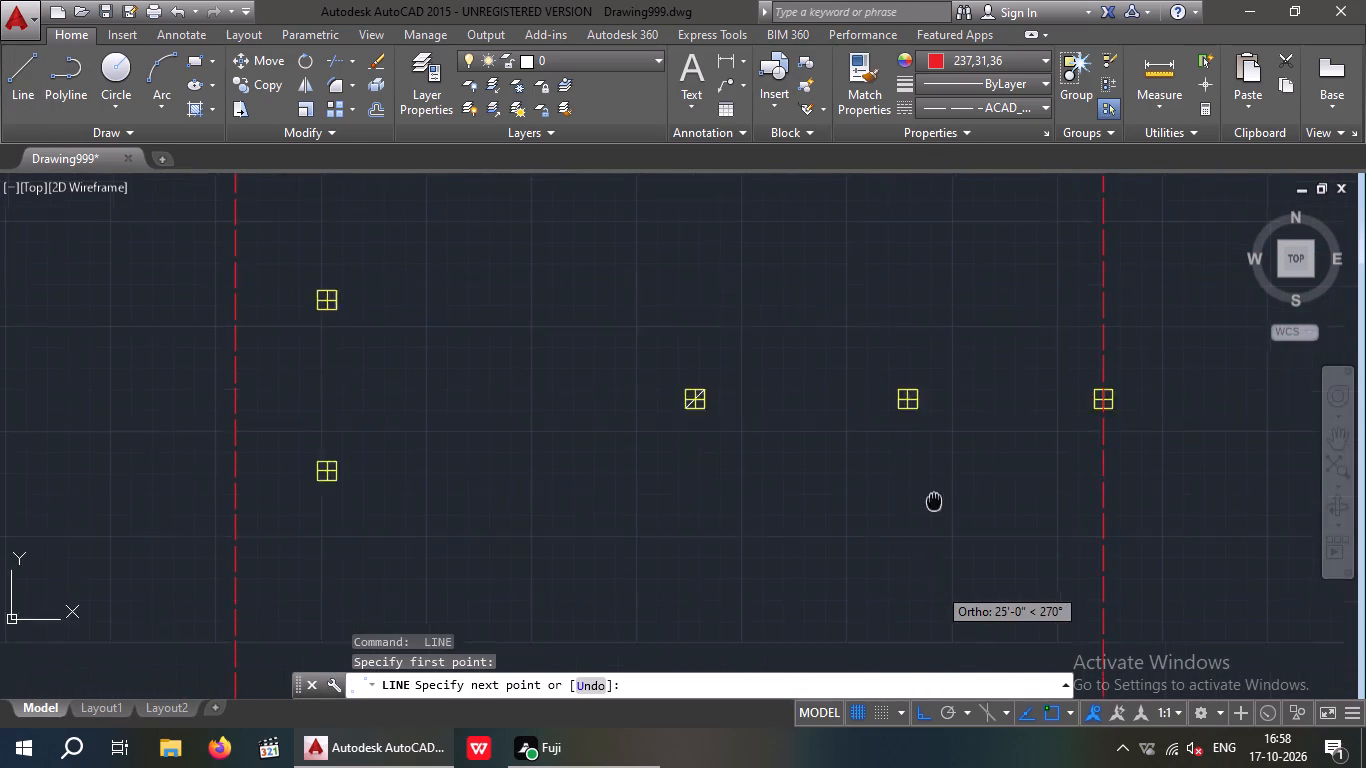
{"action": "middle_click_drag", "start_coordinate": [934, 501], "coordinate": [941, 0]}
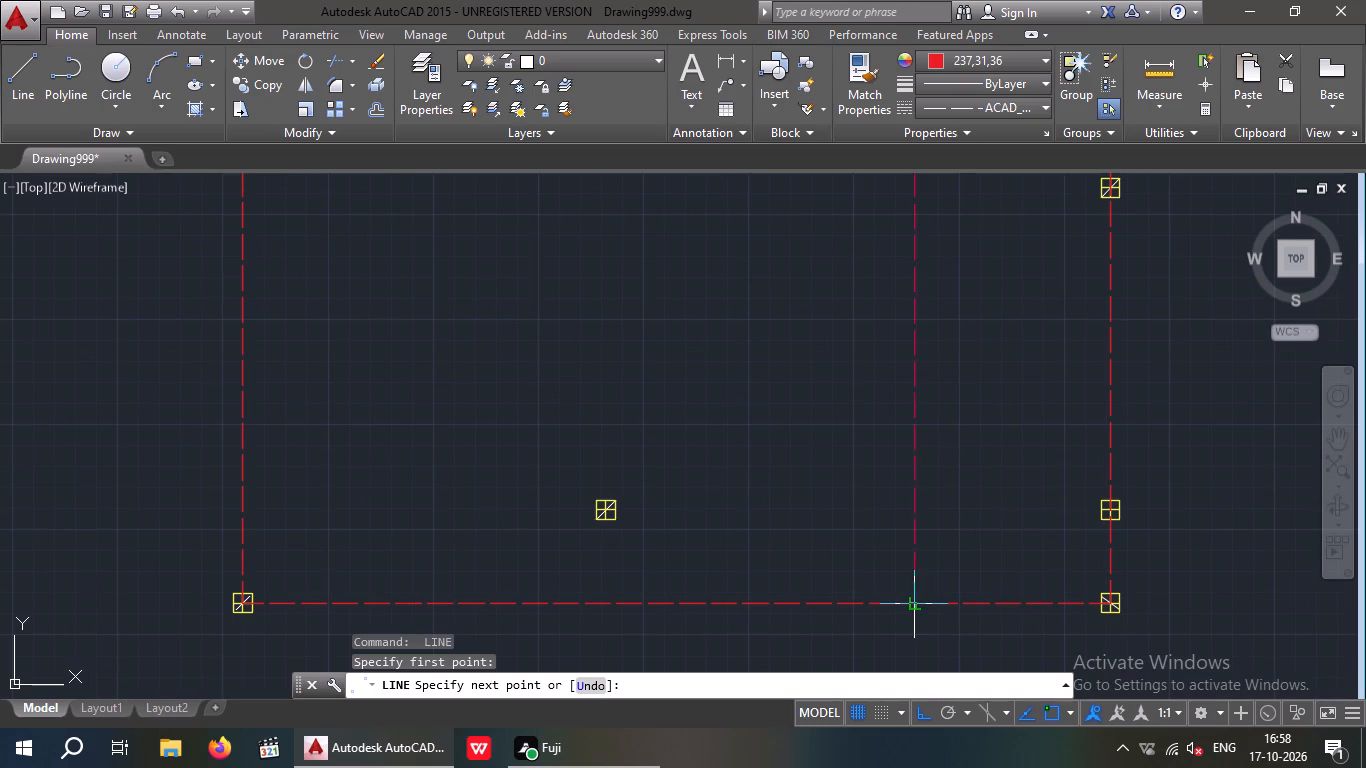
{"action": "left_click", "coordinate": [921, 638]}
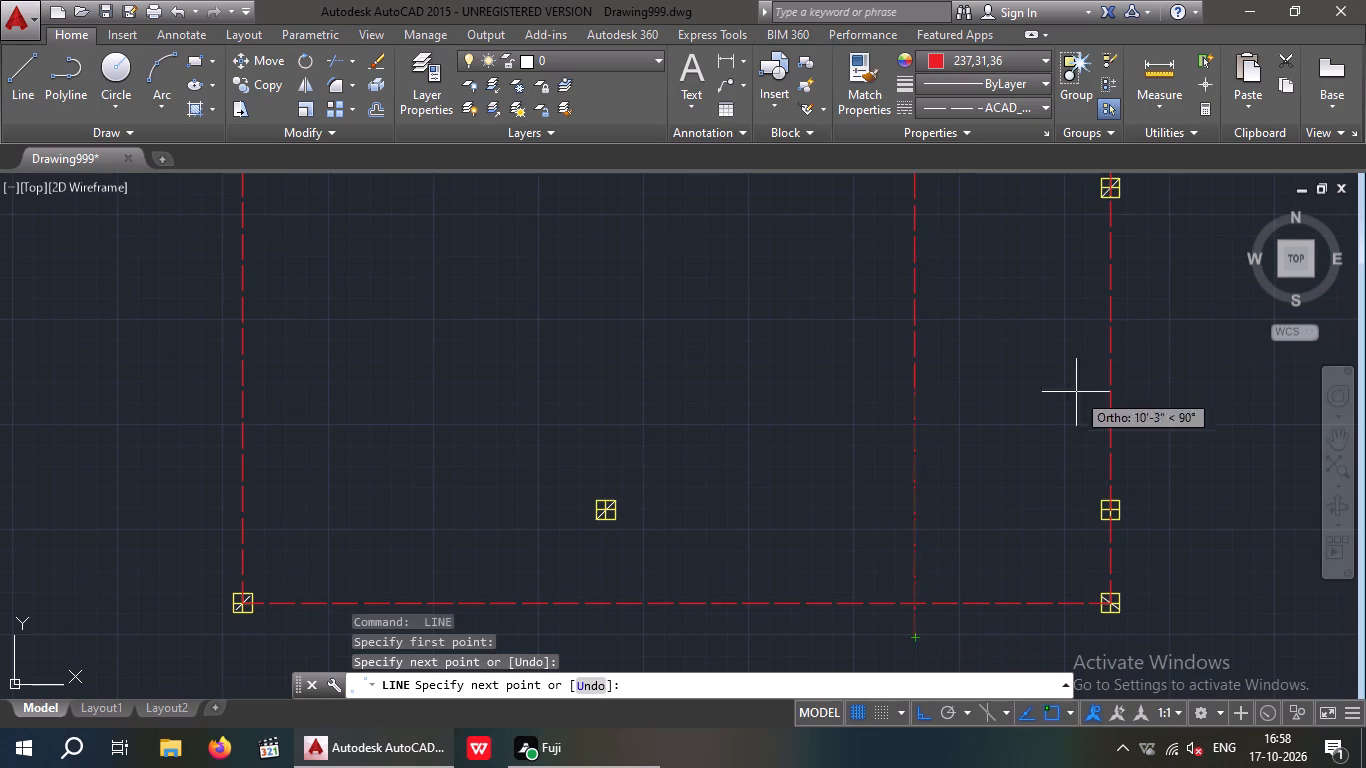
{"action": "key", "text": "Escape"}
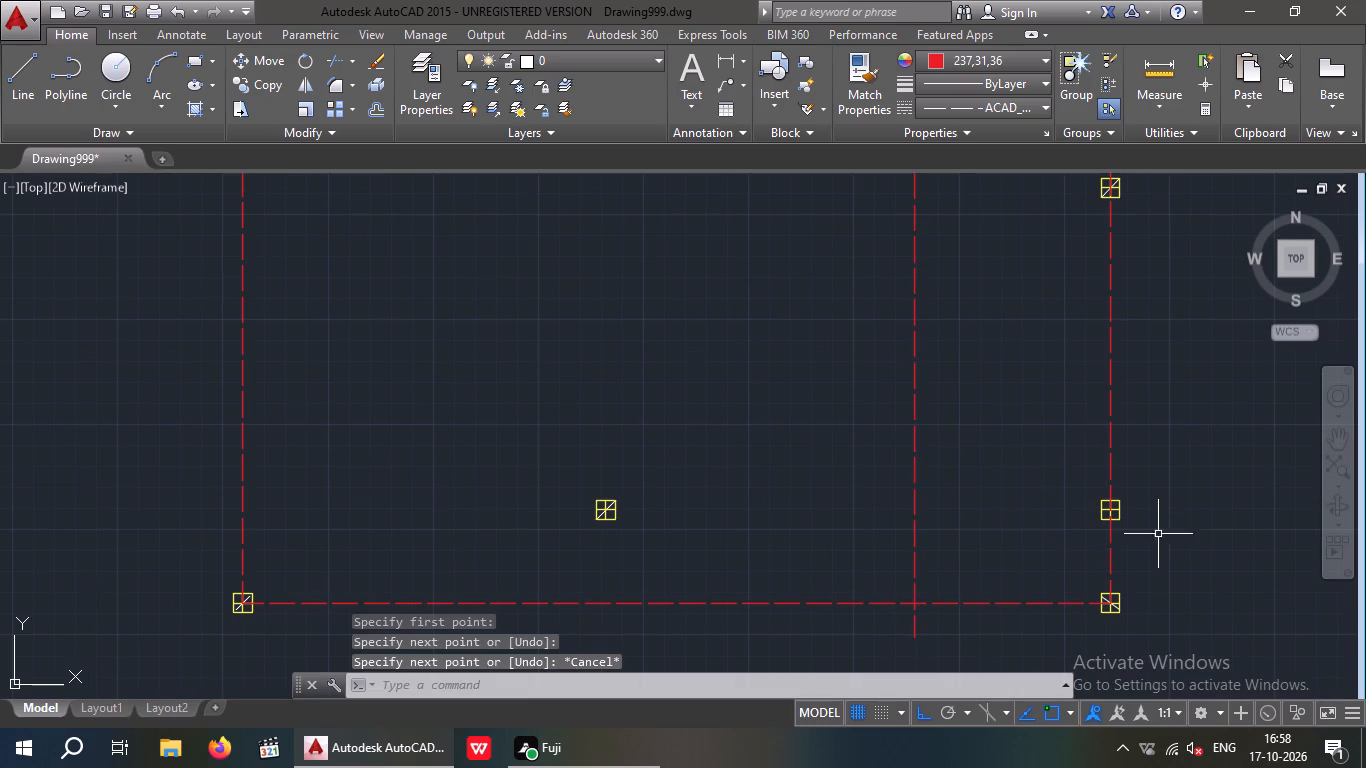
Draw a horizontal dashed line from the right-side column just above the front corner, extending past the left side line, about 40' long.
{"action": "key", "text": "Return"}
{"action": "left_click", "coordinate": [1111, 515]}
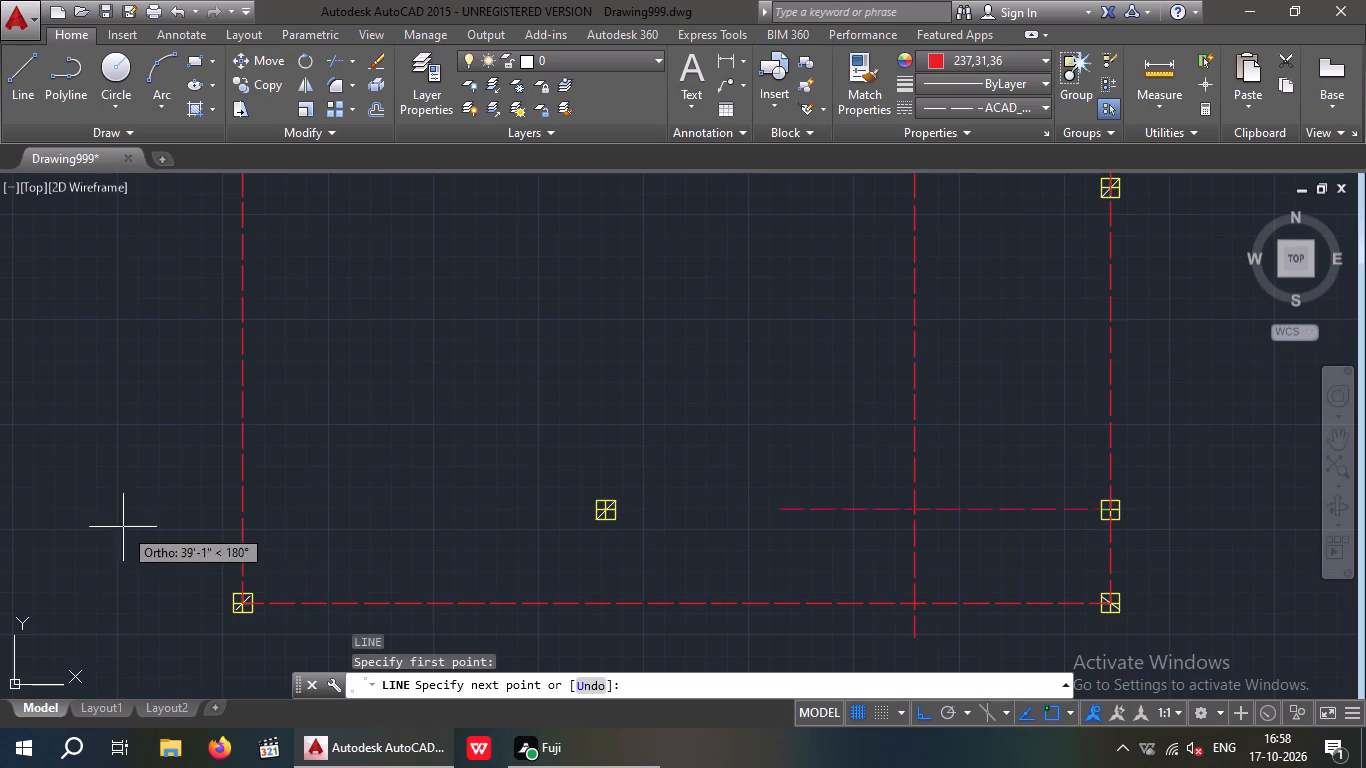
{"action": "left_click", "coordinate": [107, 518]}
{"action": "scroll", "coordinate": [568, 451], "scroll_direction": "down", "scroll_amount": 2}
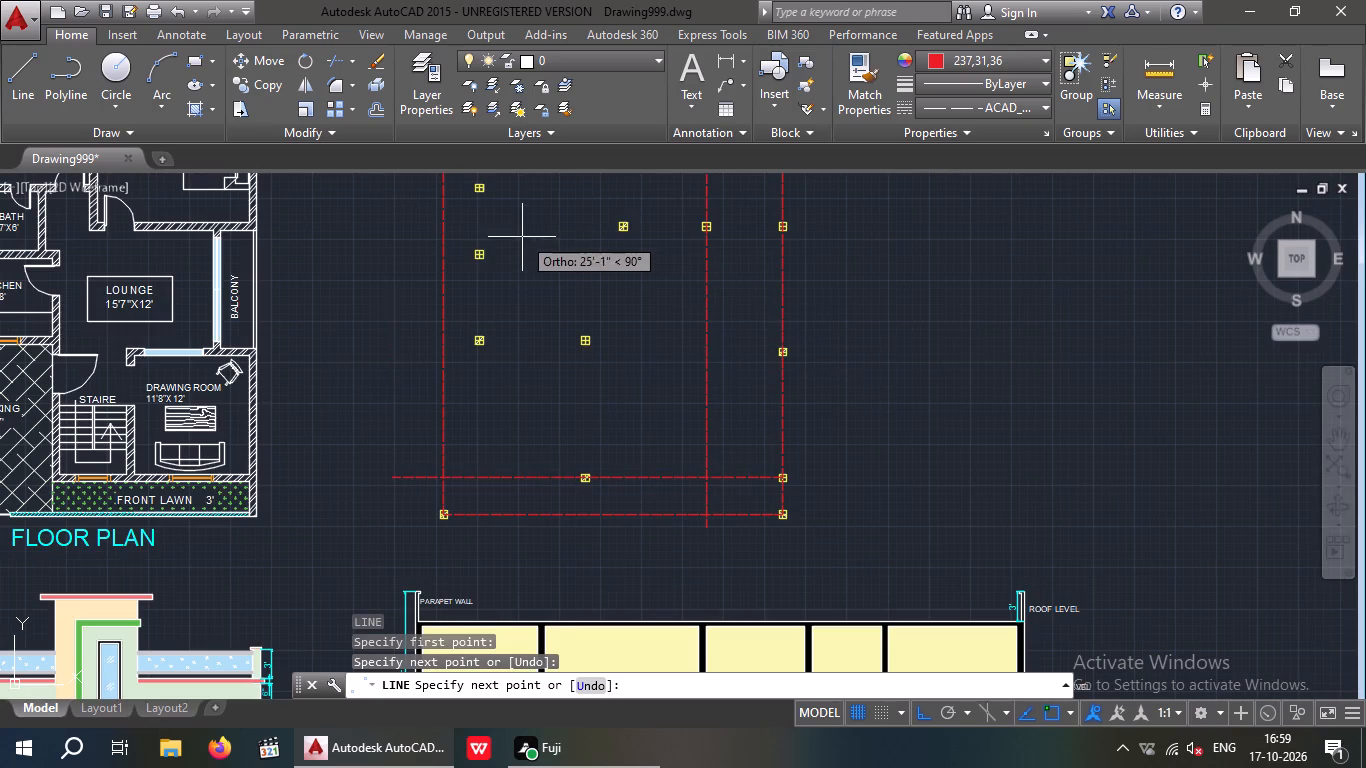
{"action": "key", "text": "space"}
Draw a horizontal dashed line from the right-side column at the drawing room's rear outer corner, extending past the left side line.
{"action": "key", "text": "space"}
{"action": "scroll", "coordinate": [773, 356], "scroll_direction": "up", "scroll_amount": 4}
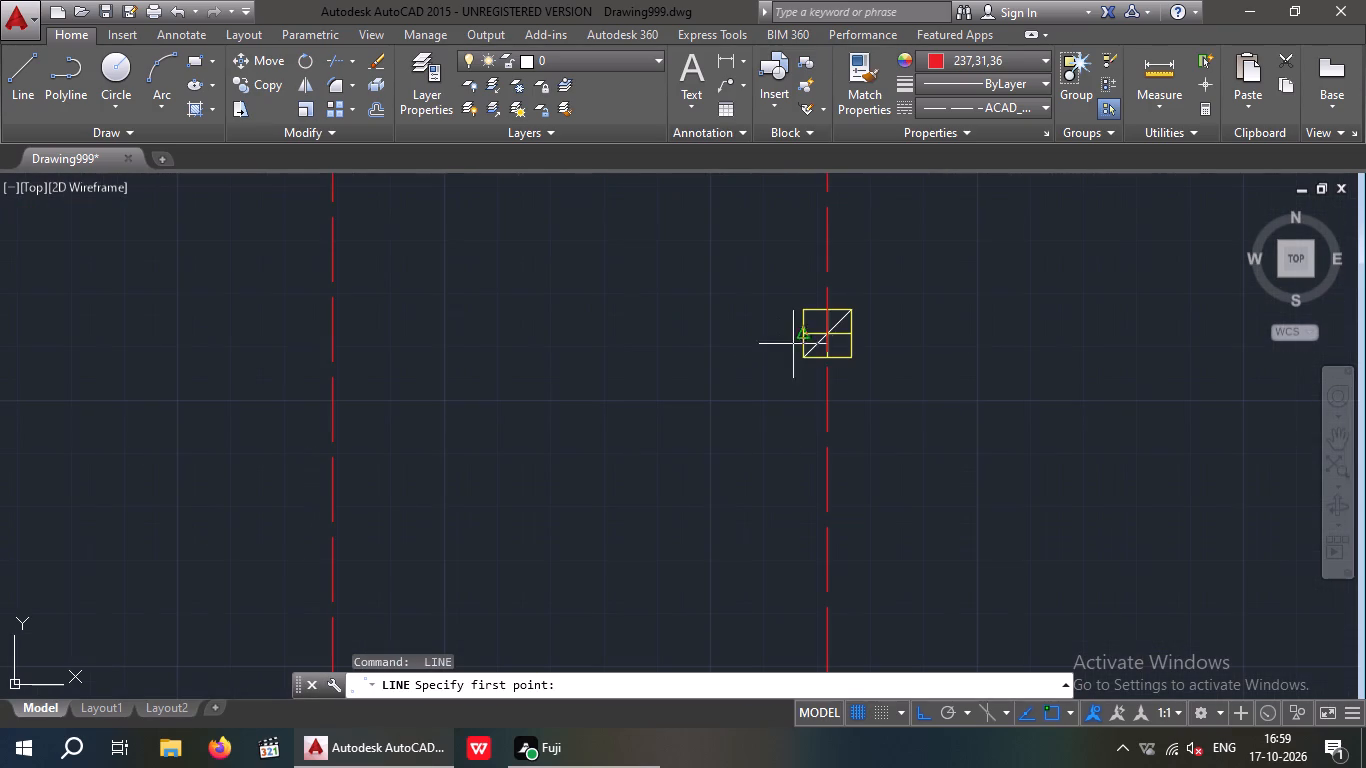
{"action": "left_click", "coordinate": [827, 334]}
{"action": "scroll", "coordinate": [37, 350], "scroll_direction": "down", "scroll_amount": 2}
{"action": "middle_click_drag", "start_coordinate": [82, 380], "coordinate": [105, 384]}
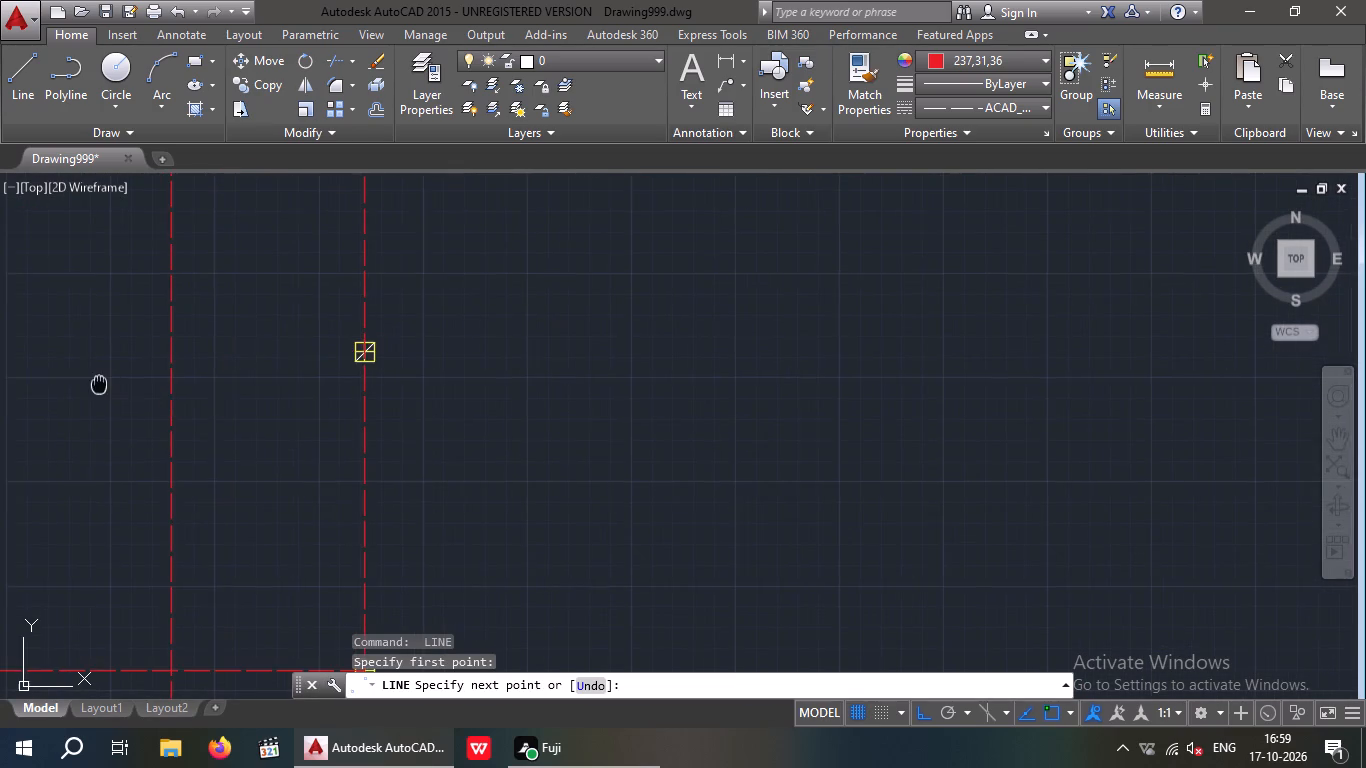
{"action": "middle_click_drag", "start_coordinate": [105, 384], "coordinate": [727, 456]}
{"action": "left_click", "coordinate": [59, 388]}
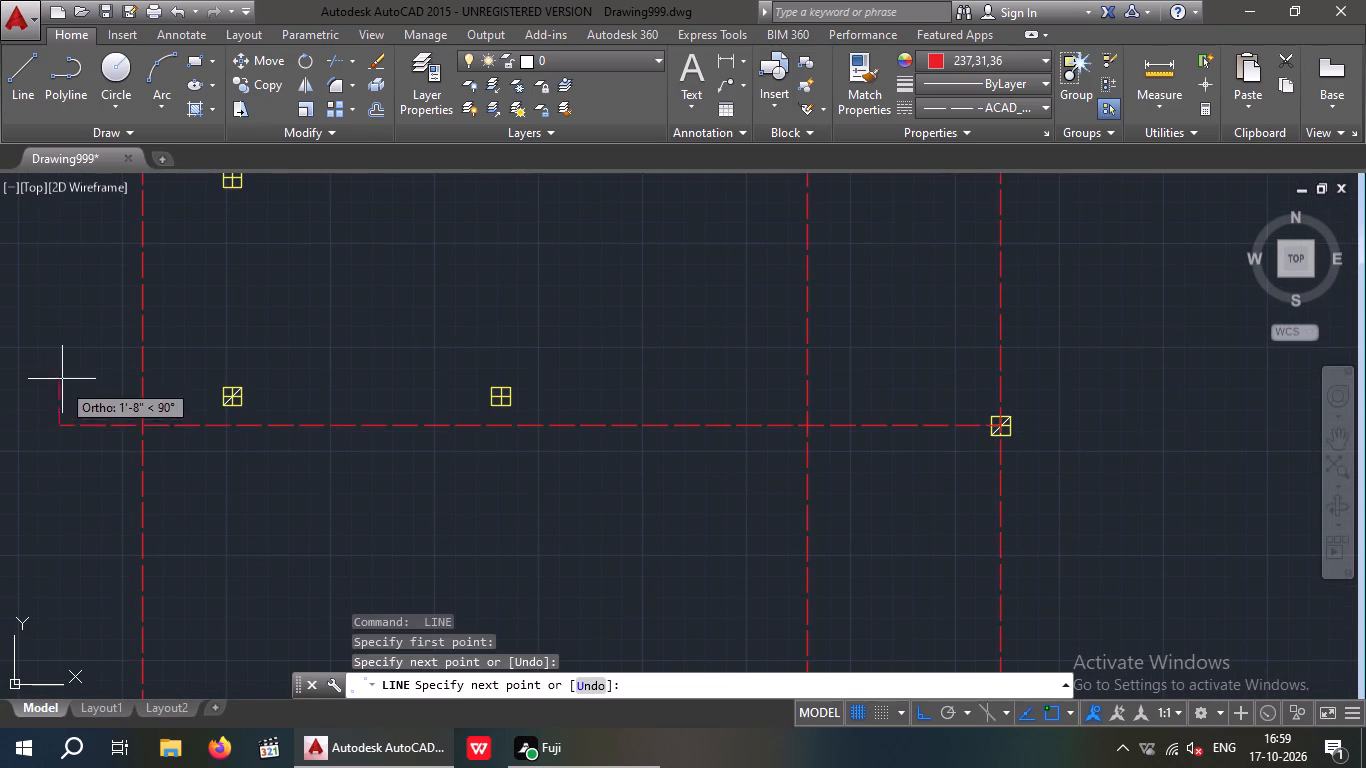
Draw a horizontal dashed line from the column behind the stairs through the kitchen's front corner column, extending past the left side line.
{"action": "key", "text": "space"}
{"action": "key", "text": "space"}
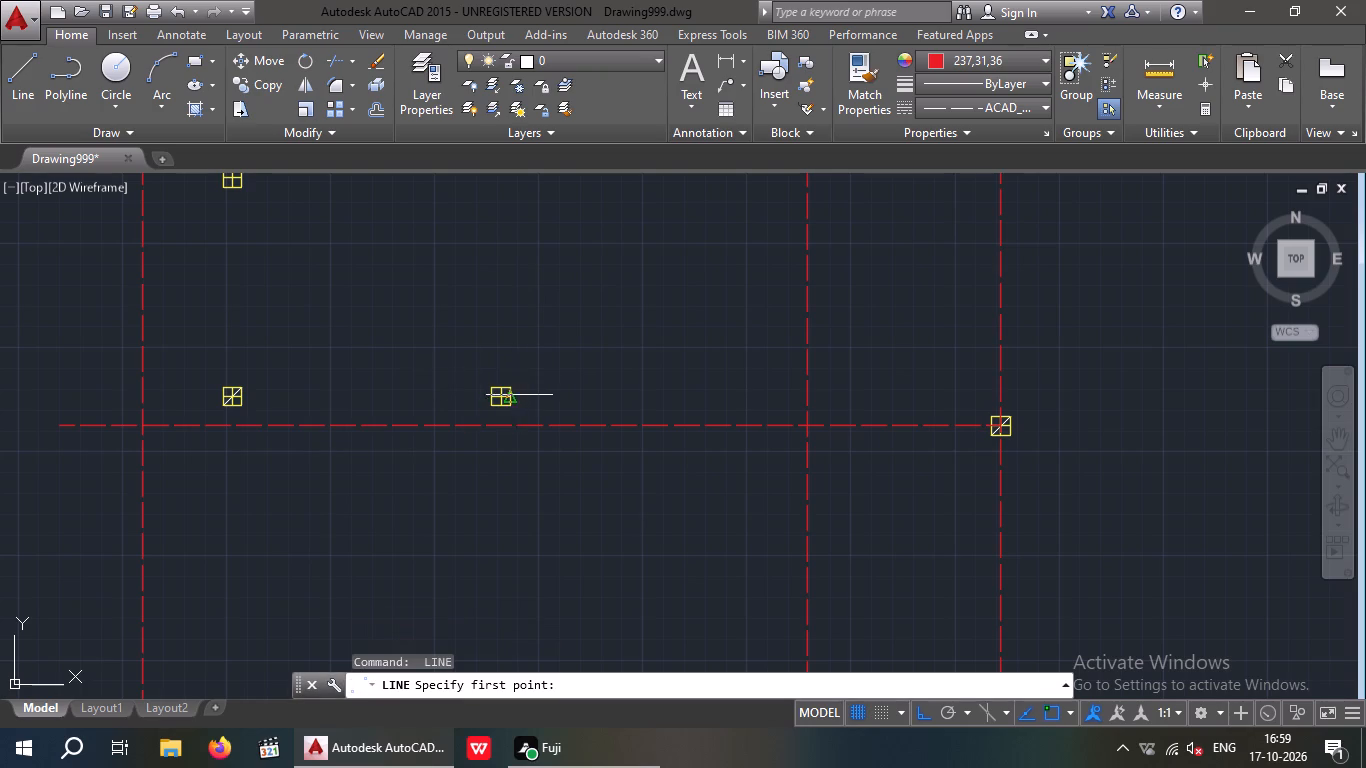
{"action": "scroll", "coordinate": [508, 395], "scroll_direction": "up", "scroll_amount": 2}
{"action": "left_click", "coordinate": [484, 396]}
{"action": "middle_click_drag", "start_coordinate": [91, 398], "coordinate": [541, 388]}
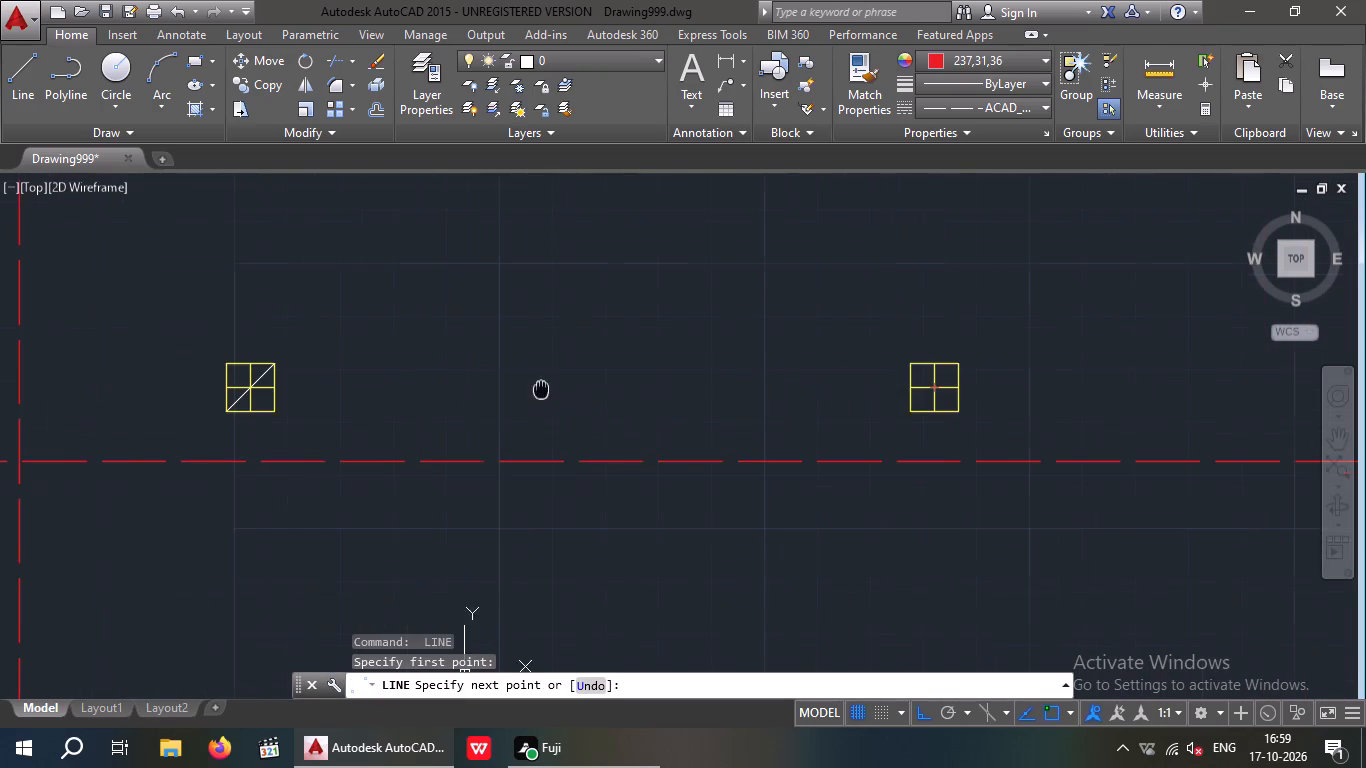
{"action": "middle_click_drag", "start_coordinate": [541, 388], "coordinate": [542, 388]}
{"action": "scroll", "coordinate": [40, 377], "scroll_direction": "down", "scroll_amount": 3}
{"action": "left_click", "coordinate": [0, 373]}
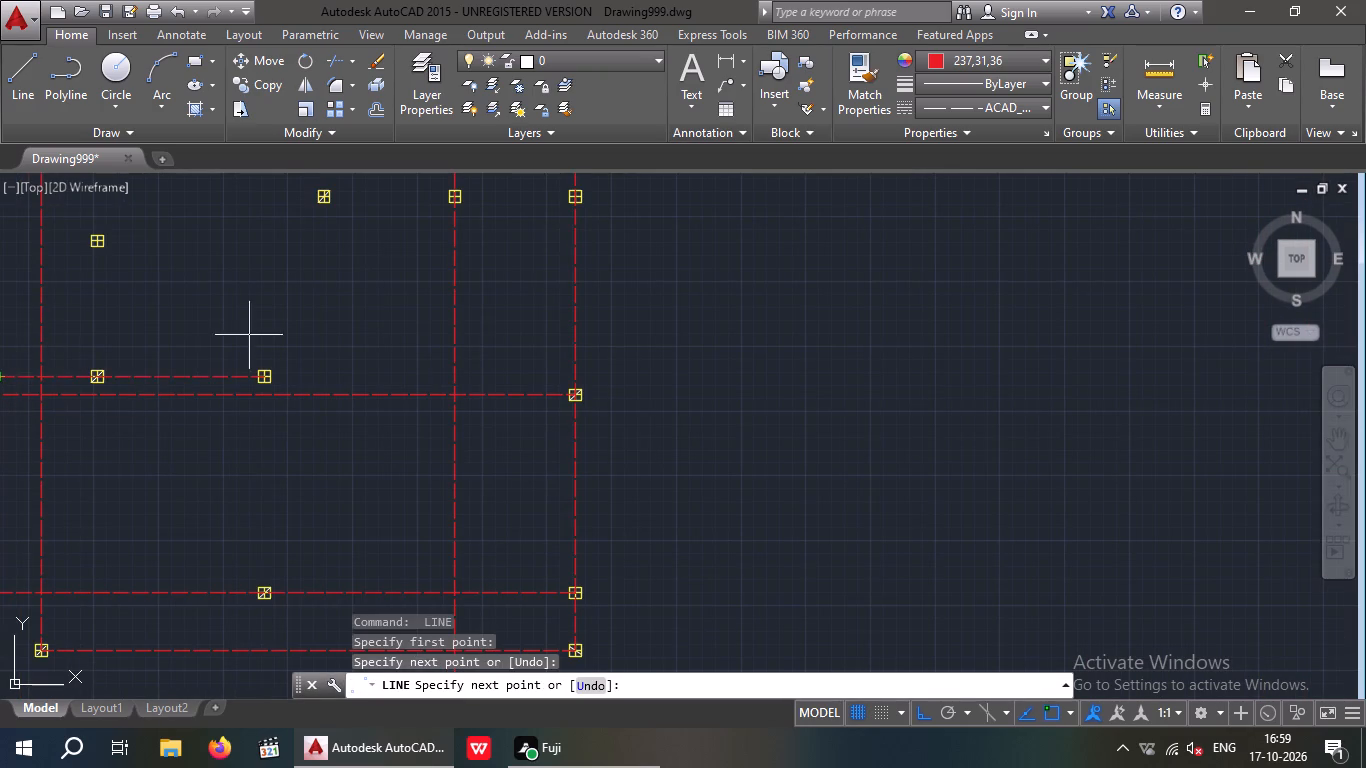
{"action": "key", "text": "space"}
Draw a horizontal dashed line from the right-side column at the lounge's rear wall through that column row, extending past the left side line.
{"action": "middle_click_drag", "start_coordinate": [447, 341], "coordinate": [529, 499]}
{"action": "key", "text": "space"}
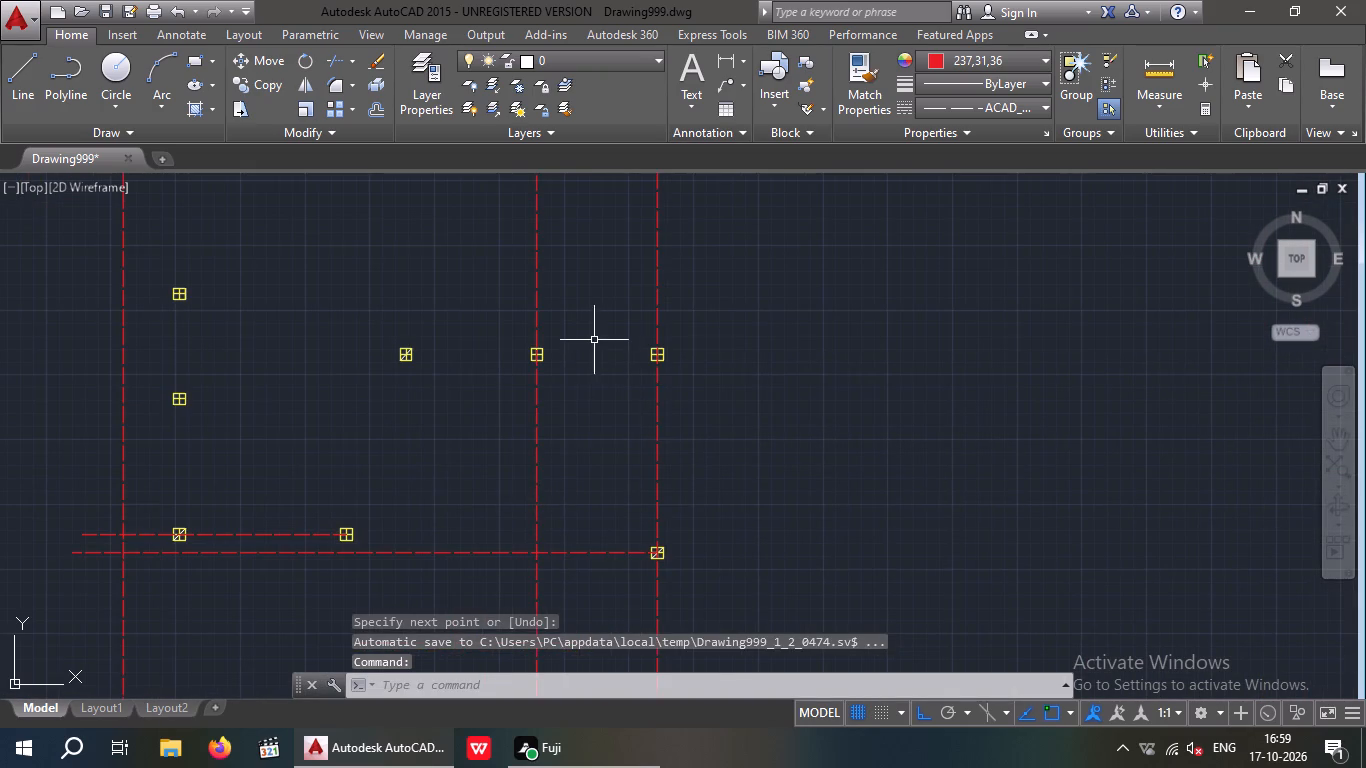
{"action": "left_click", "coordinate": [655, 352]}
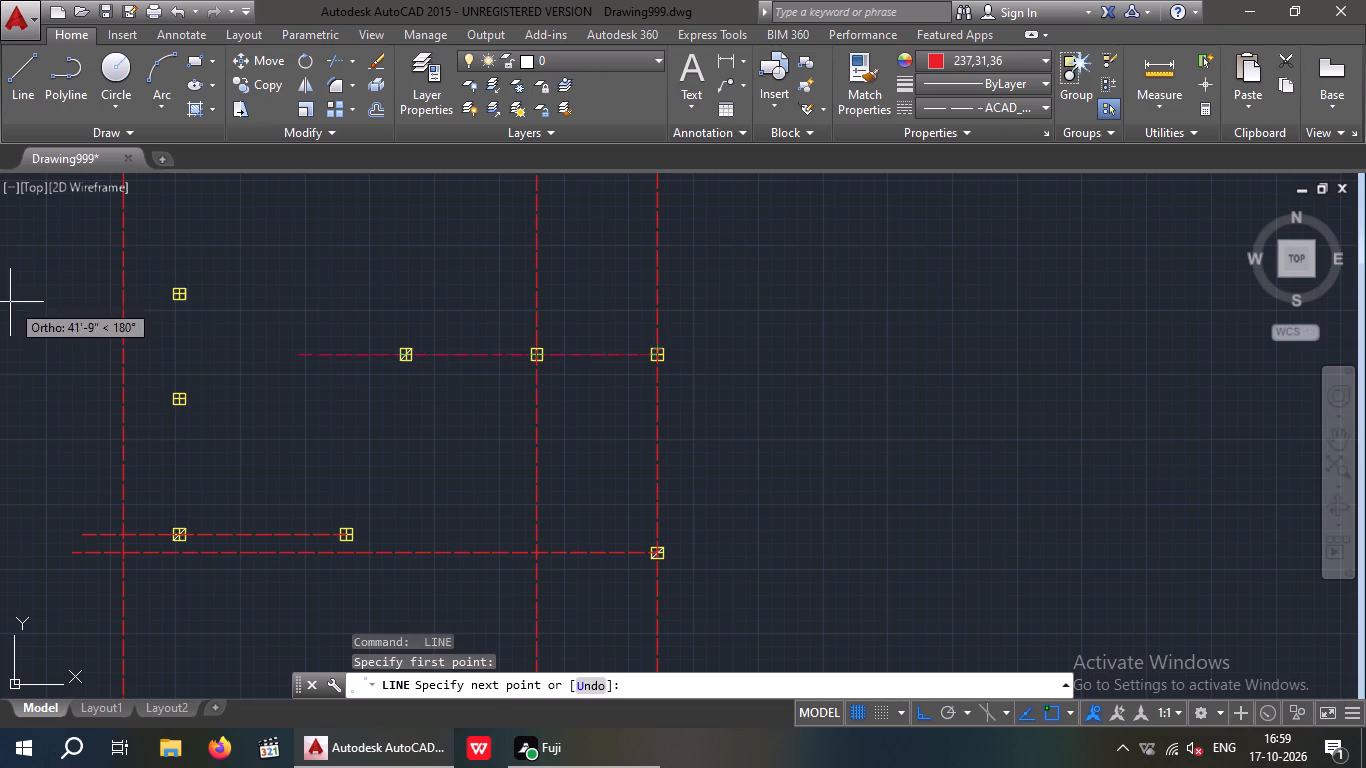
{"action": "left_click", "coordinate": [66, 332]}
{"action": "key", "text": "space"}
Draw a vertical dashed line from the inner rear left column down through the inner left columns, extending past the front line.
{"action": "scroll", "coordinate": [160, 280], "scroll_direction": "up", "scroll_amount": 1}
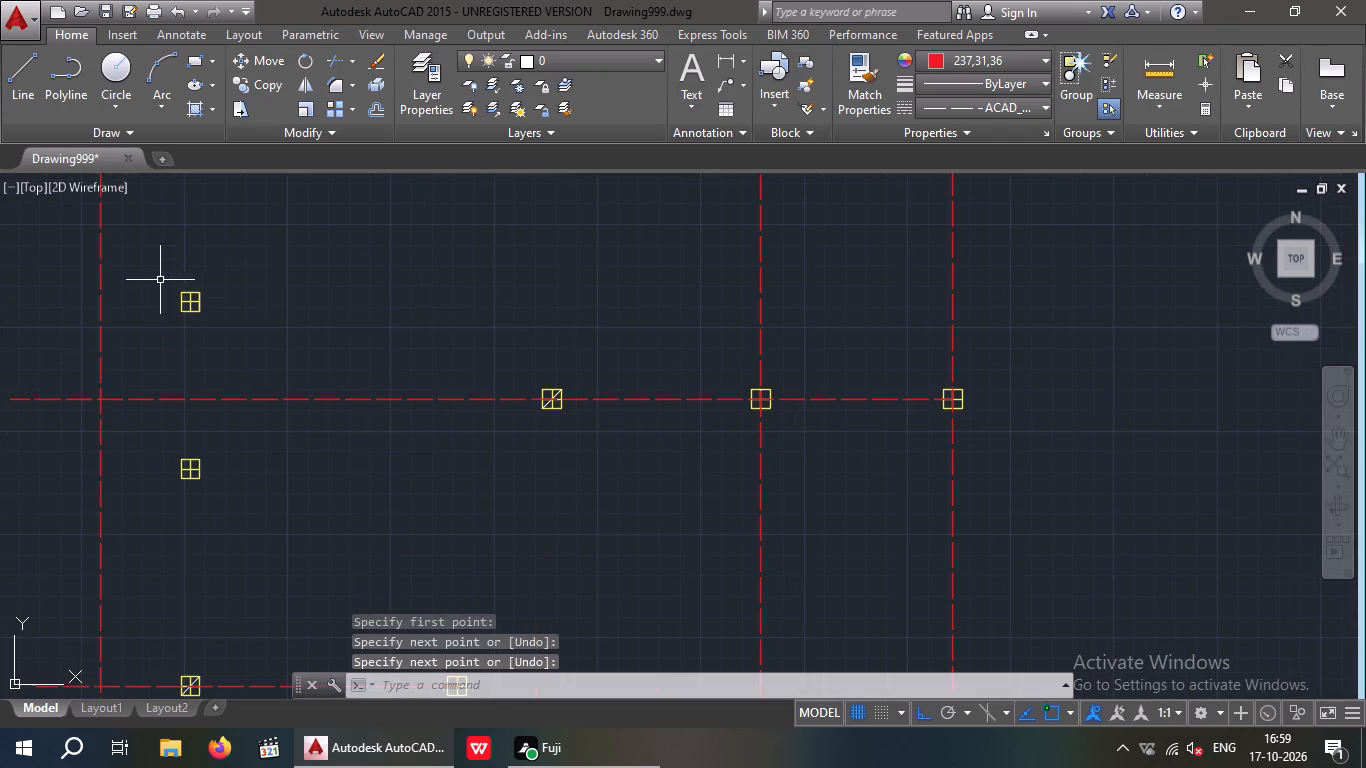
{"action": "left_click", "coordinate": [25, 87]}
{"action": "scroll", "coordinate": [520, 449], "scroll_direction": "down", "scroll_amount": 2}
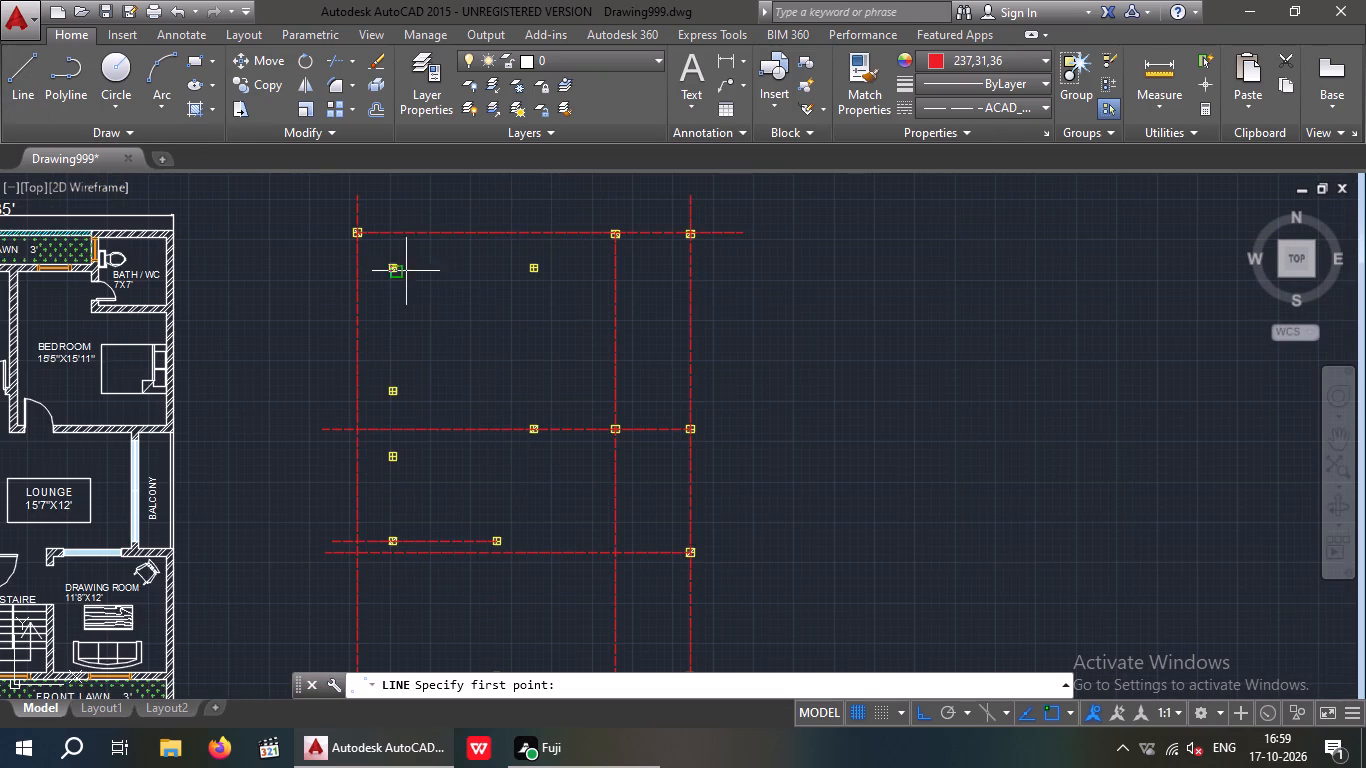
{"action": "scroll", "coordinate": [376, 269], "scroll_direction": "up", "scroll_amount": 2}
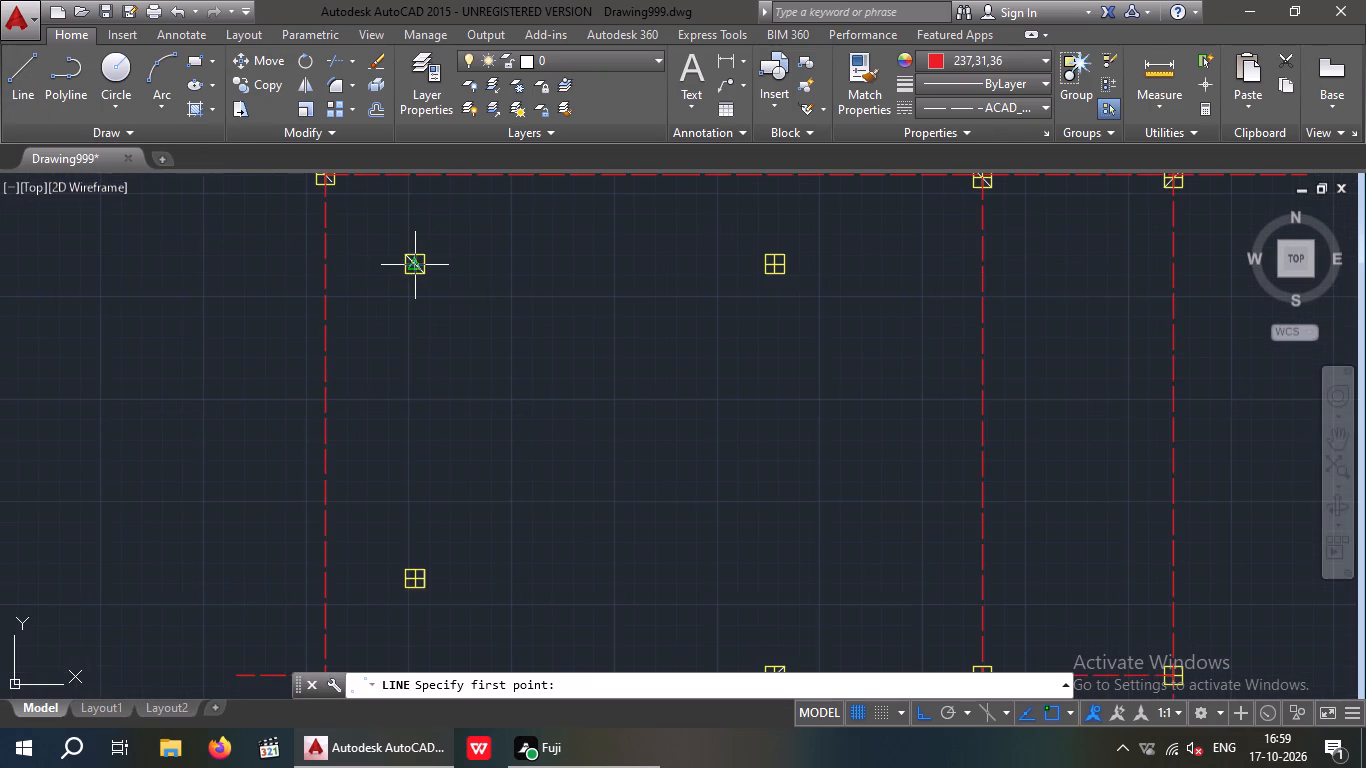
{"action": "left_click", "coordinate": [409, 262]}
{"action": "middle_click_drag", "start_coordinate": [460, 626], "coordinate": [512, 277]}
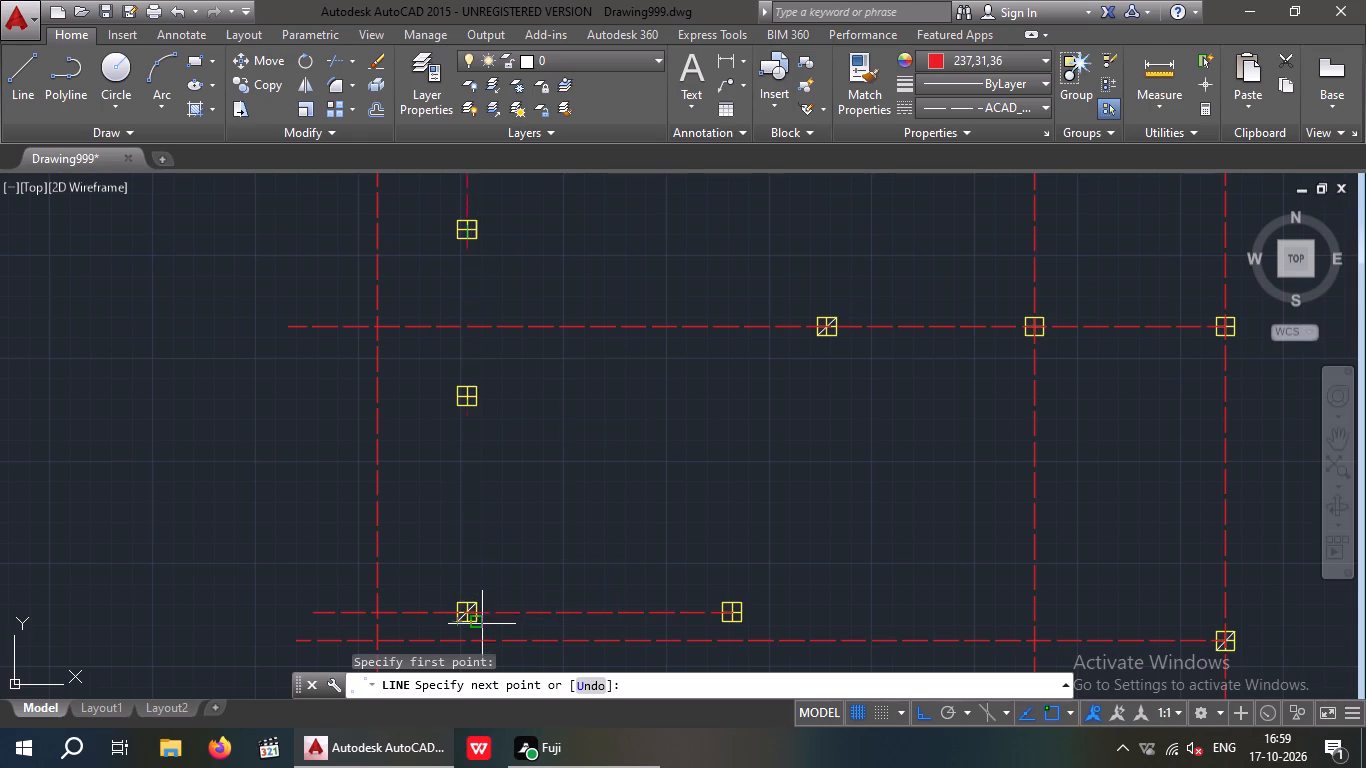
{"action": "middle_click_drag", "start_coordinate": [480, 624], "coordinate": [489, 268]}
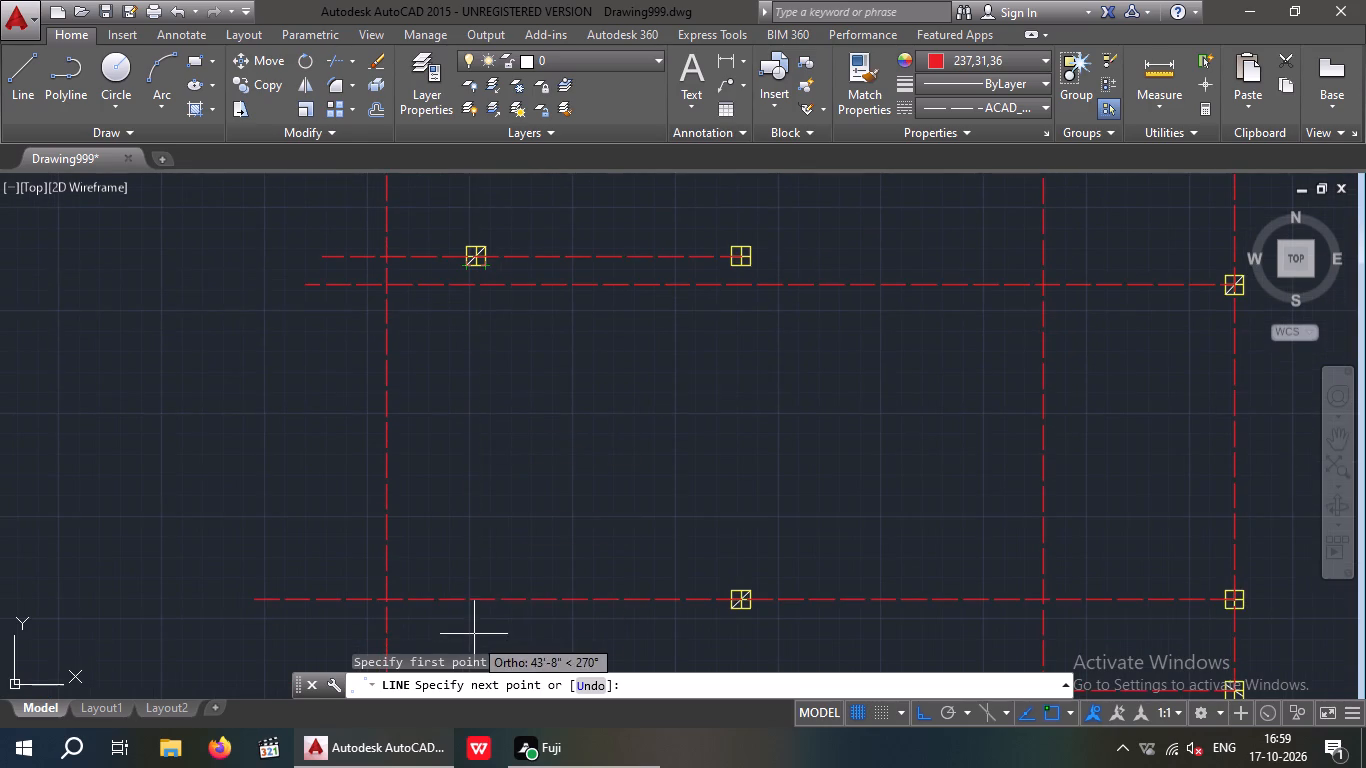
{"action": "scroll", "coordinate": [475, 633], "scroll_direction": "down", "scroll_amount": 3}
{"action": "middle_click_drag", "start_coordinate": [484, 611], "coordinate": [488, 359]}
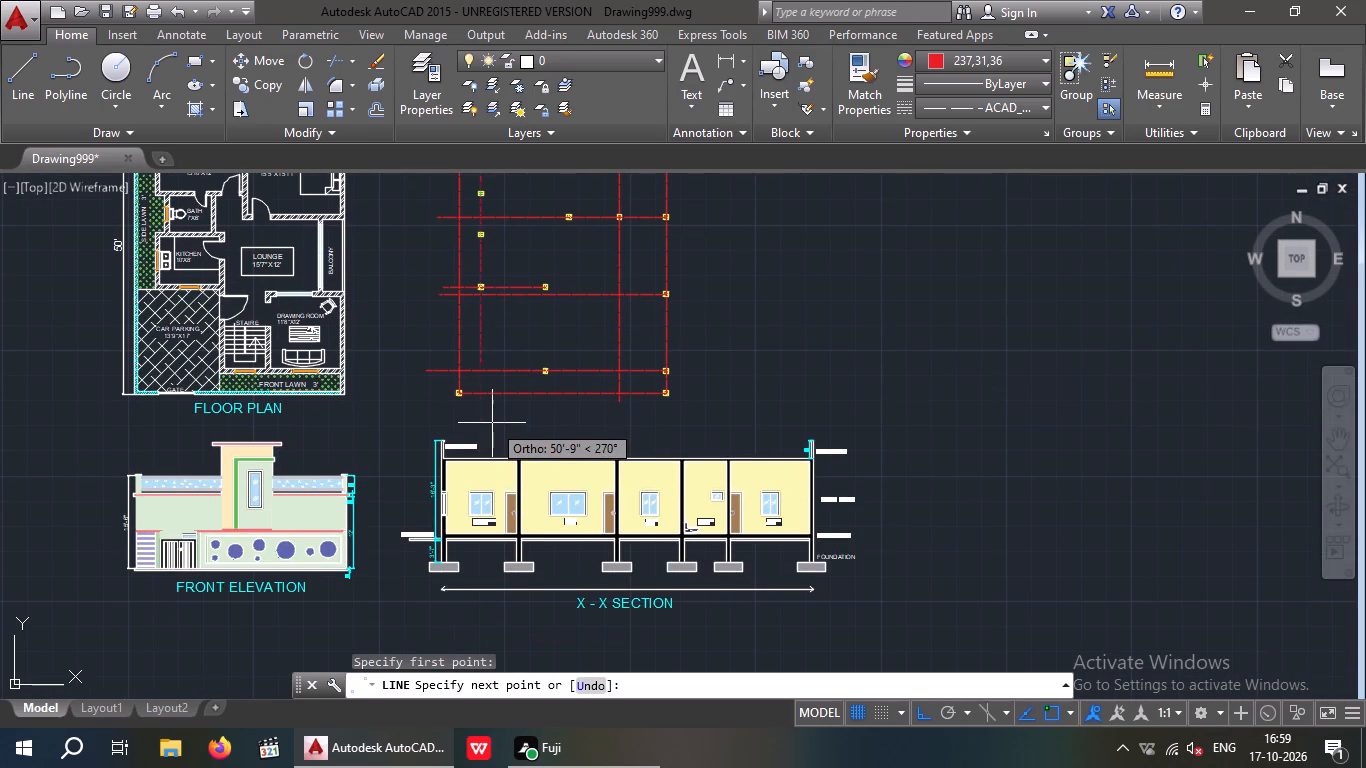
{"action": "left_click", "coordinate": [492, 423]}
{"action": "key", "text": "Escape"}
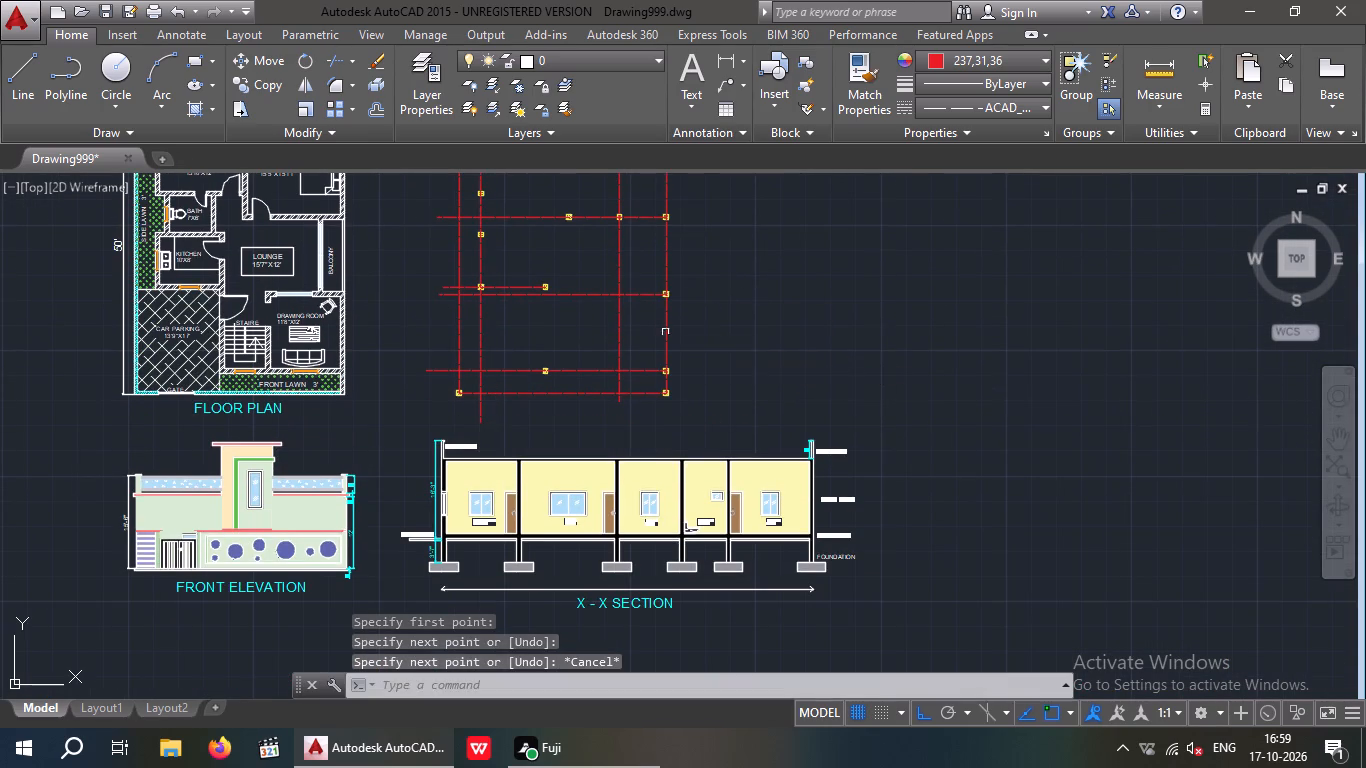
Draw a horizontal dashed line from the inner rear left column through the column between the bedrooms, extending past the right side line.
{"action": "middle_click_drag", "start_coordinate": [481, 311], "coordinate": [465, 505]}
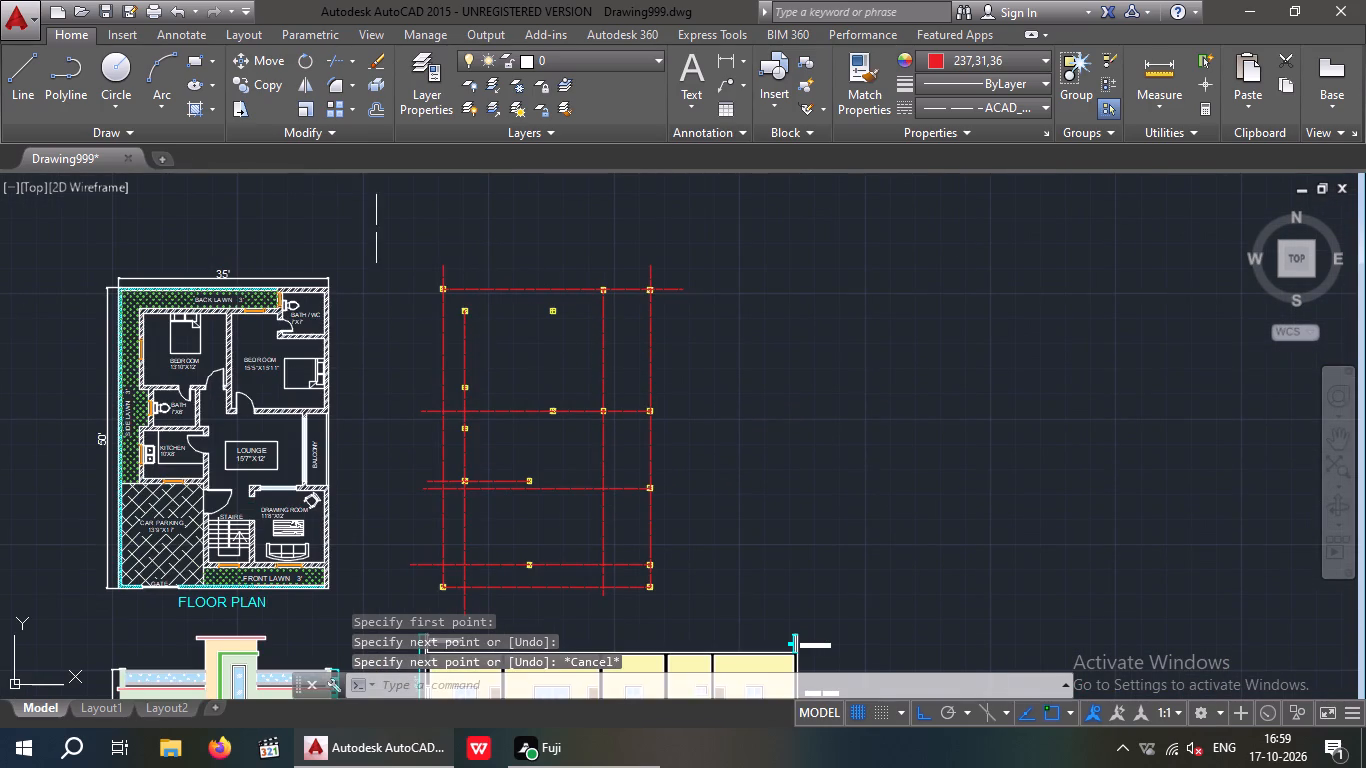
{"action": "left_click", "coordinate": [21, 79]}
{"action": "scroll", "coordinate": [507, 342], "scroll_direction": "up", "scroll_amount": 2}
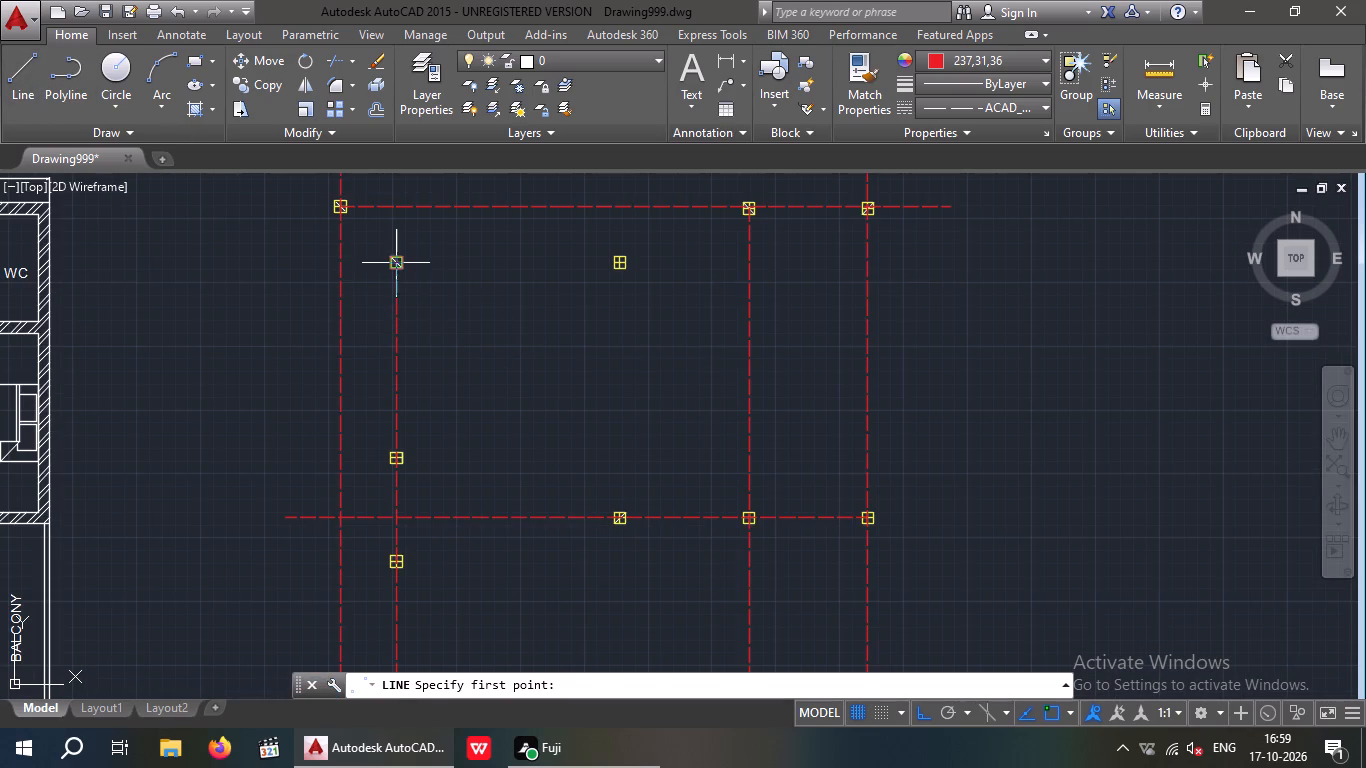
{"action": "left_click", "coordinate": [401, 267]}
{"action": "left_click", "coordinate": [994, 269]}
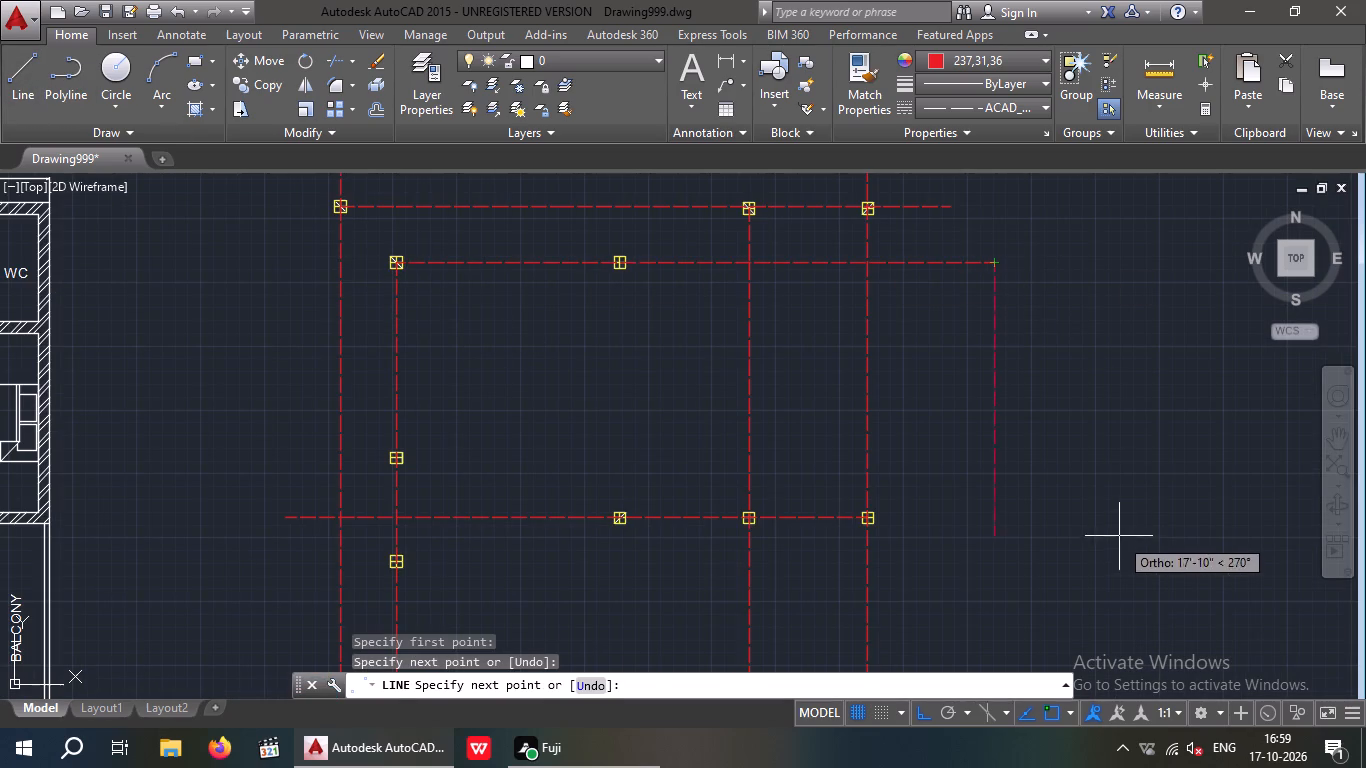
{"action": "key", "text": "Escape"}
Draw a vertical dashed line from the rear column between the bedrooms down to the front line.
{"action": "scroll", "coordinate": [932, 442], "scroll_direction": "down", "scroll_amount": 3}
{"action": "middle_click_drag", "start_coordinate": [943, 470], "coordinate": [894, 376]}
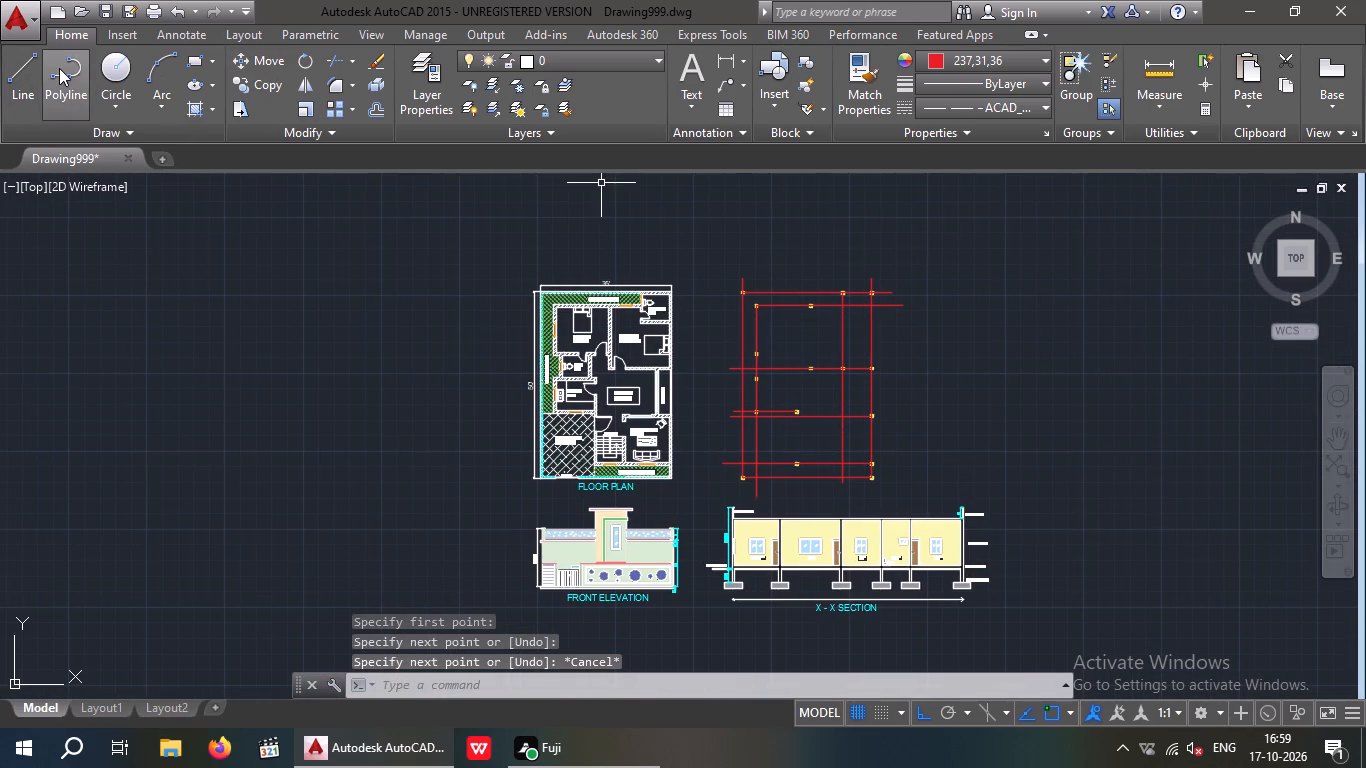
{"action": "left_click", "coordinate": [28, 65]}
{"action": "scroll", "coordinate": [860, 322], "scroll_direction": "up", "scroll_amount": 1}
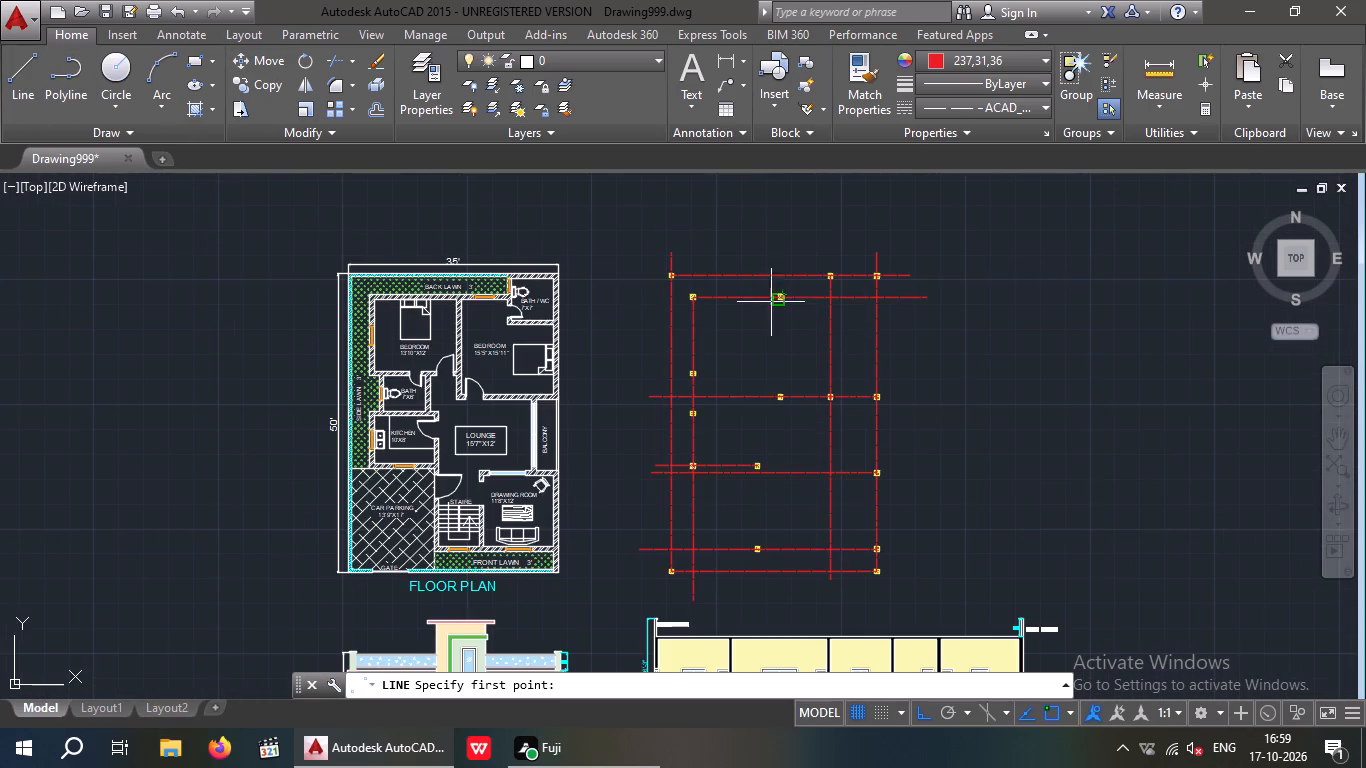
{"action": "scroll", "coordinate": [795, 303], "scroll_direction": "up", "scroll_amount": 3}
{"action": "left_click", "coordinate": [730, 280]}
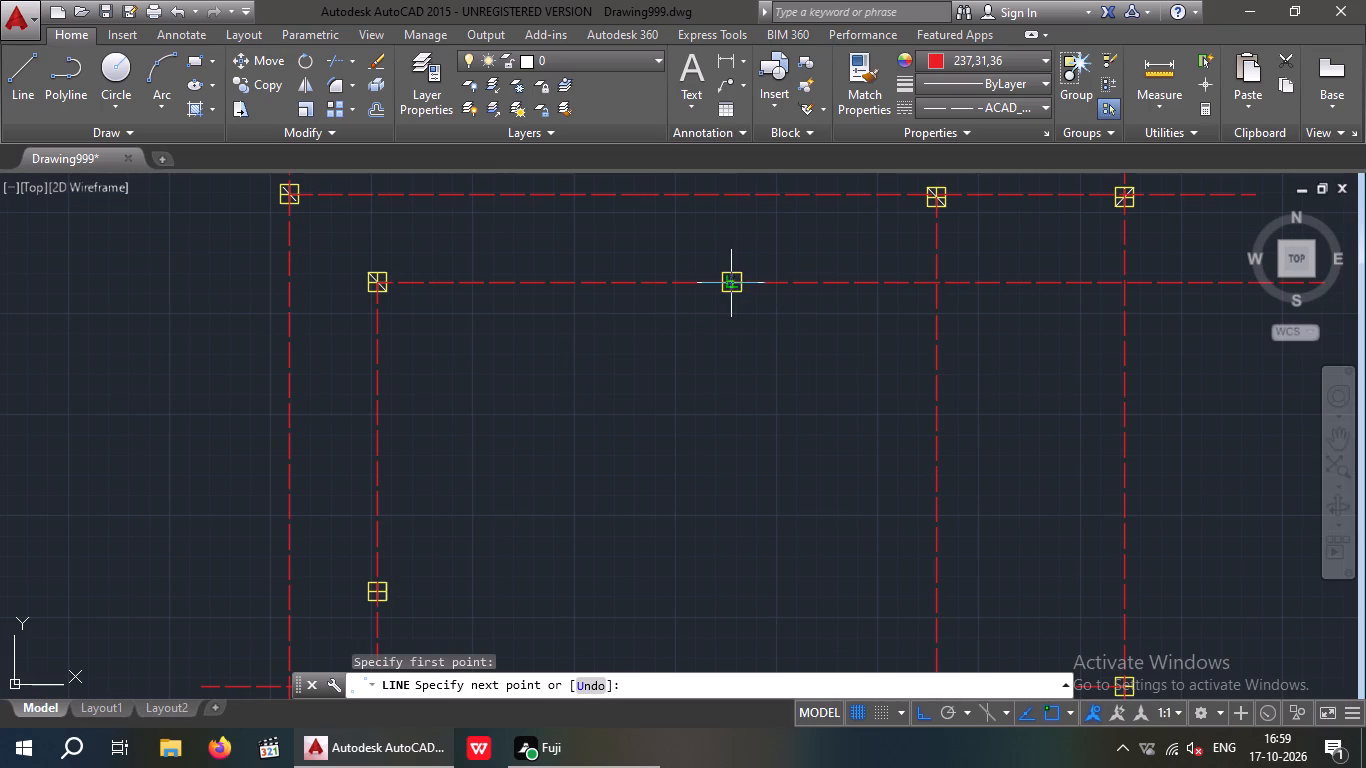
{"action": "middle_click_drag", "start_coordinate": [798, 574], "coordinate": [798, 176]}
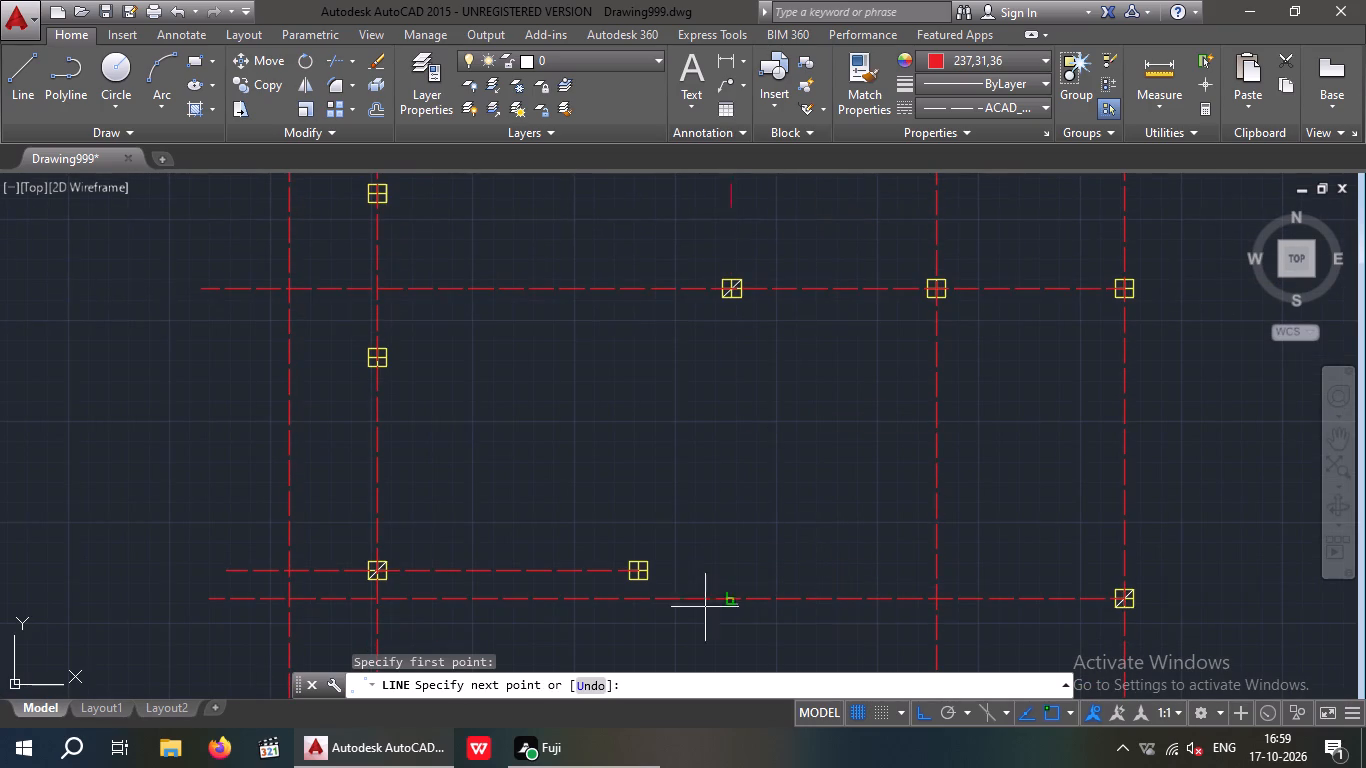
{"action": "scroll", "coordinate": [727, 616], "scroll_direction": "down", "scroll_amount": 2}
{"action": "middle_click_drag", "start_coordinate": [750, 624], "coordinate": [746, 323]}
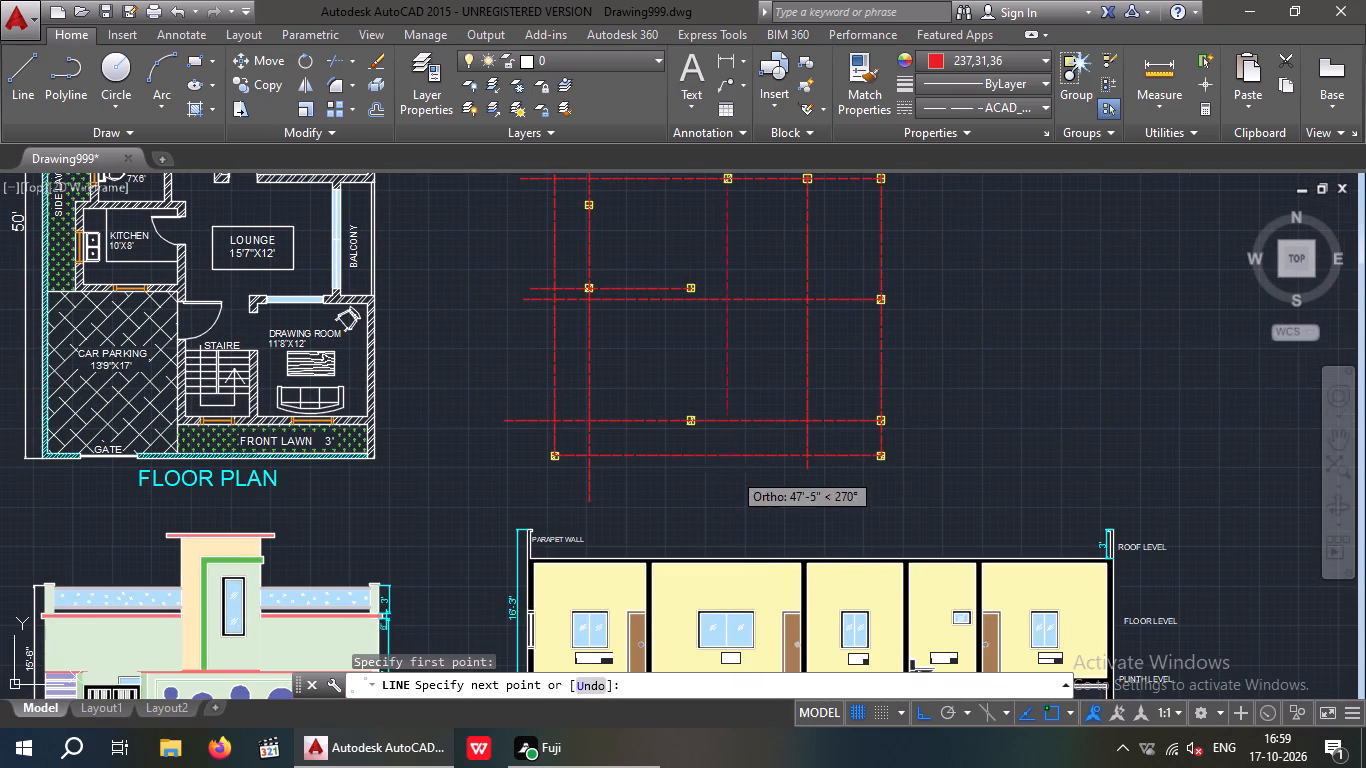
{"action": "left_click", "coordinate": [728, 458]}
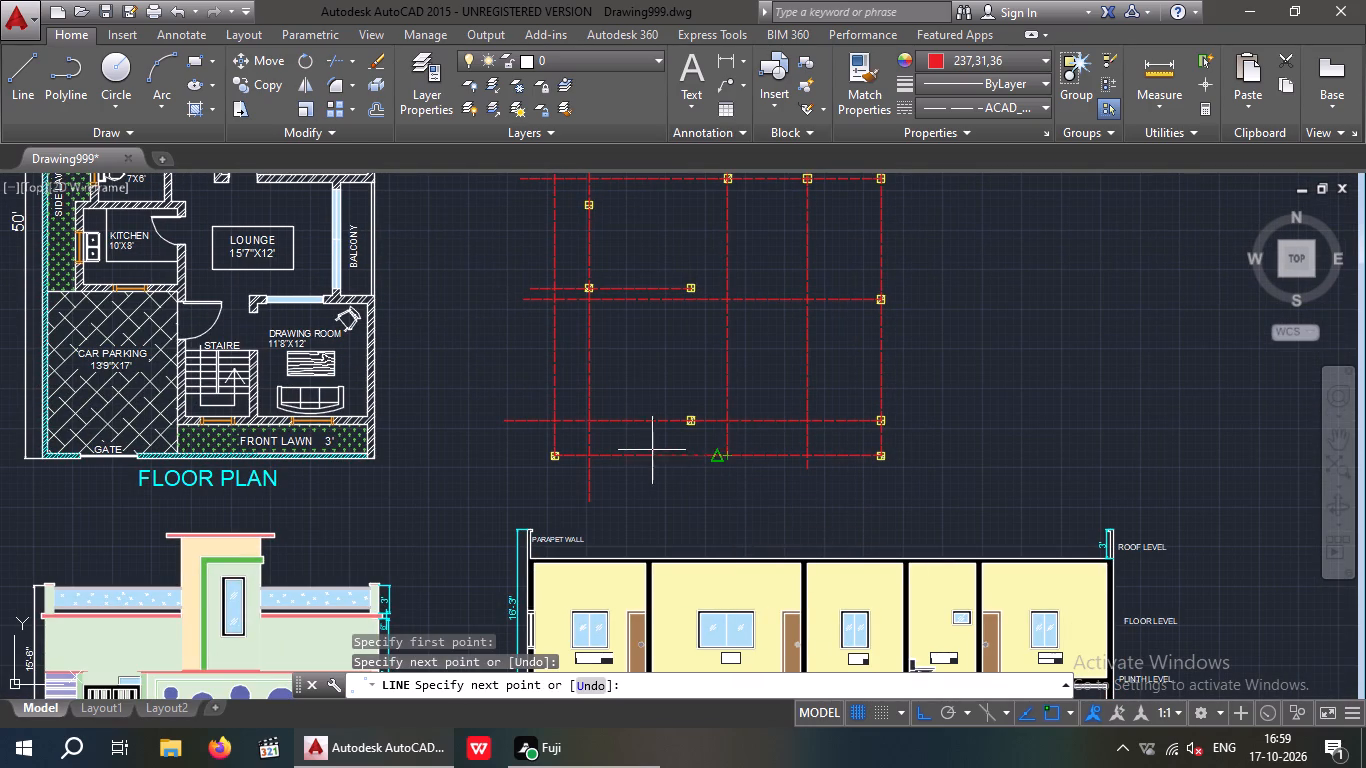
{"action": "key", "text": "Escape"}
Draw a vertical dashed line from the stairs' front column up through the column behind the stairs, extending past the rear line.
{"action": "key", "text": "space"}
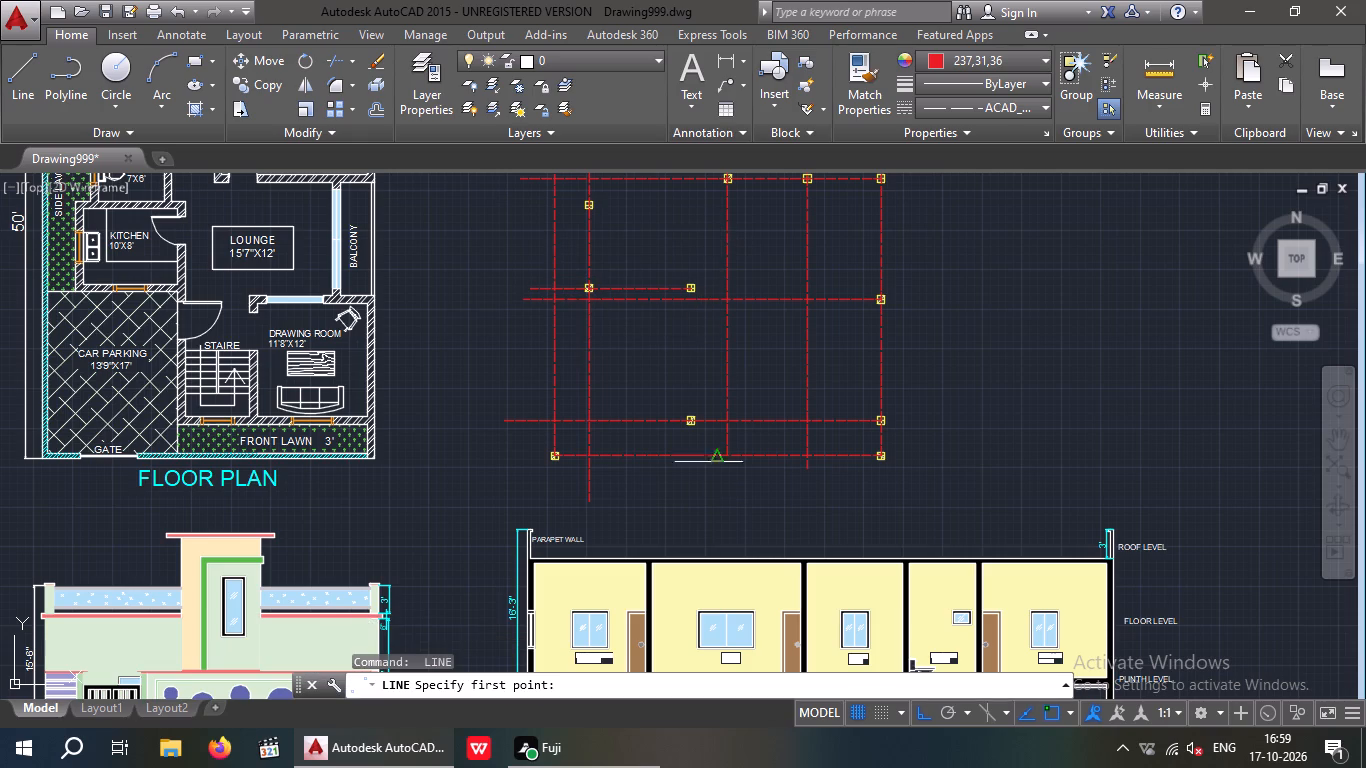
{"action": "scroll", "coordinate": [677, 406], "scroll_direction": "up", "scroll_amount": 2}
{"action": "left_click", "coordinate": [705, 441]}
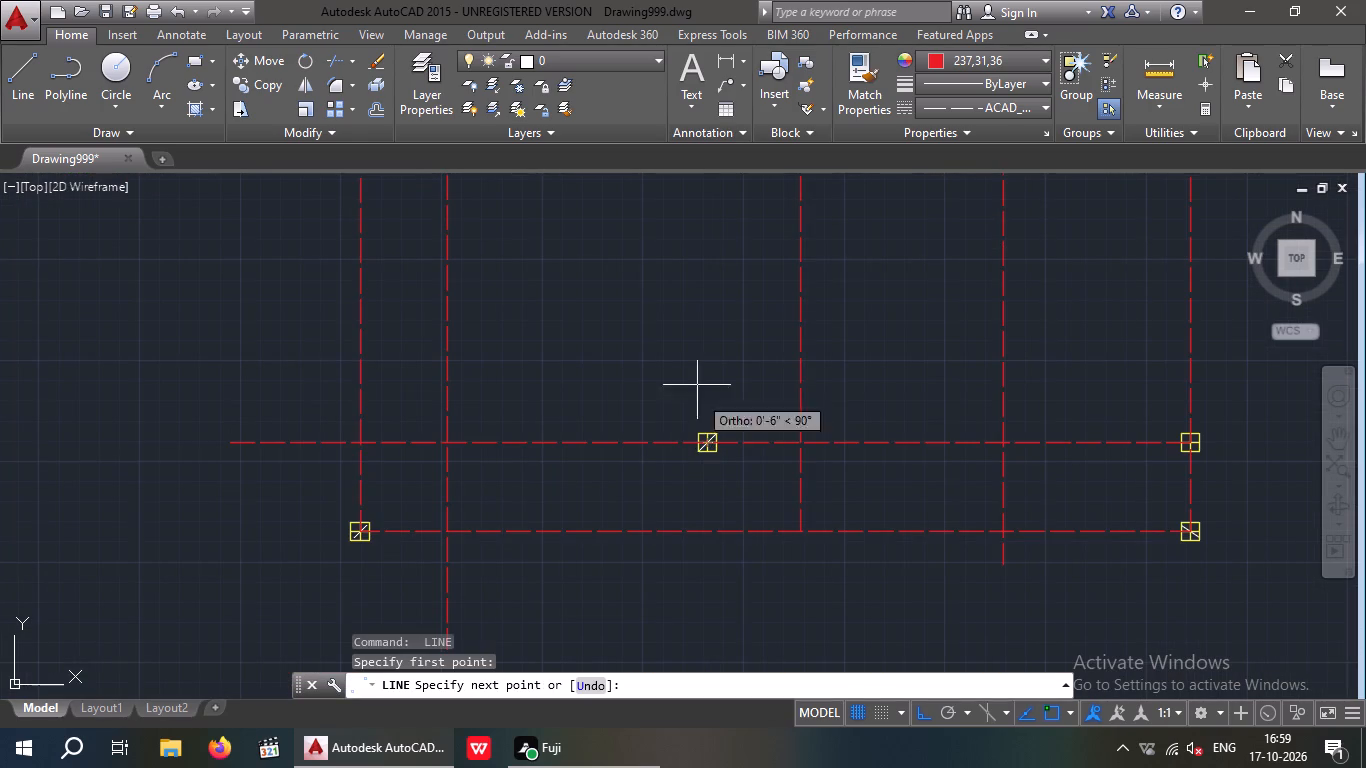
{"action": "middle_click_drag", "start_coordinate": [731, 234], "coordinate": [731, 606]}
{"action": "middle_click_drag", "start_coordinate": [717, 260], "coordinate": [717, 573]}
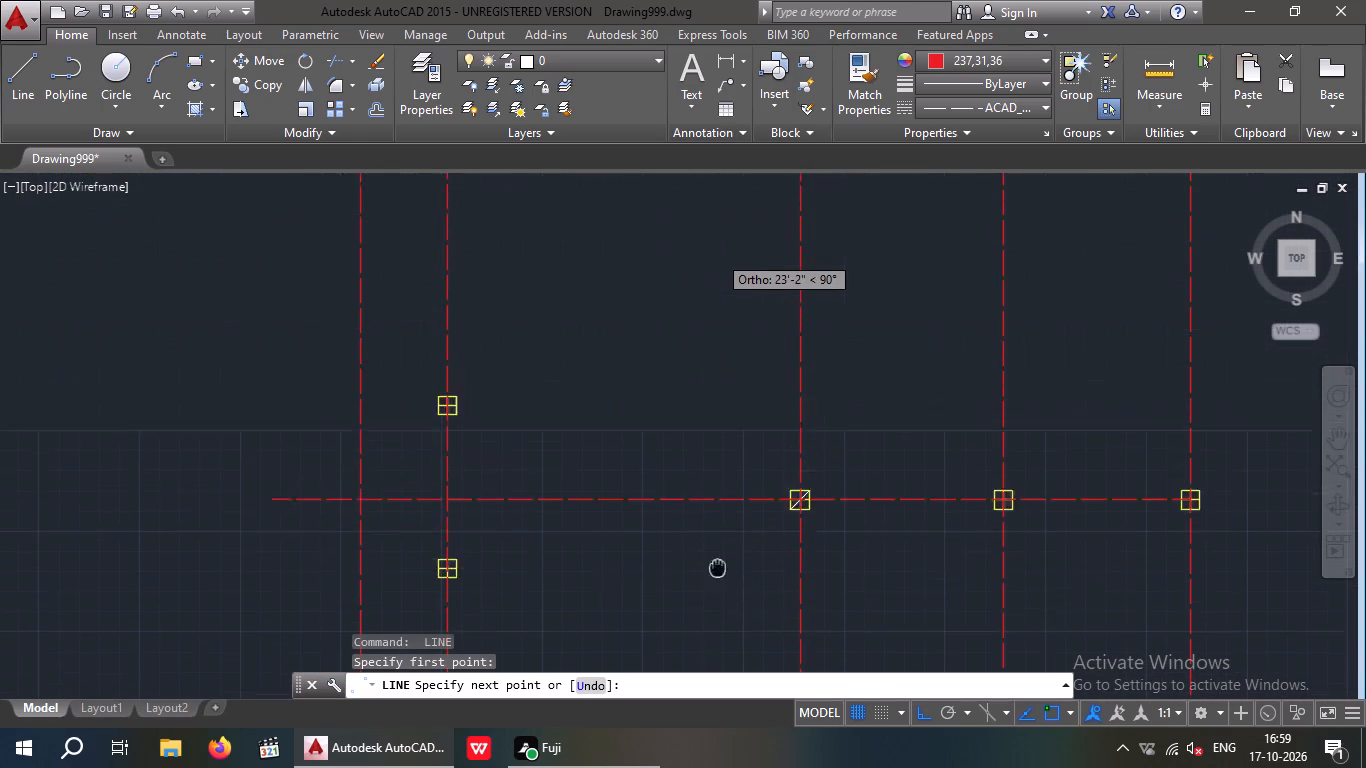
{"action": "middle_click_drag", "start_coordinate": [717, 573], "coordinate": [717, 639]}
{"action": "scroll", "coordinate": [723, 301], "scroll_direction": "down", "scroll_amount": 2}
{"action": "middle_click_drag", "start_coordinate": [719, 208], "coordinate": [697, 509]}
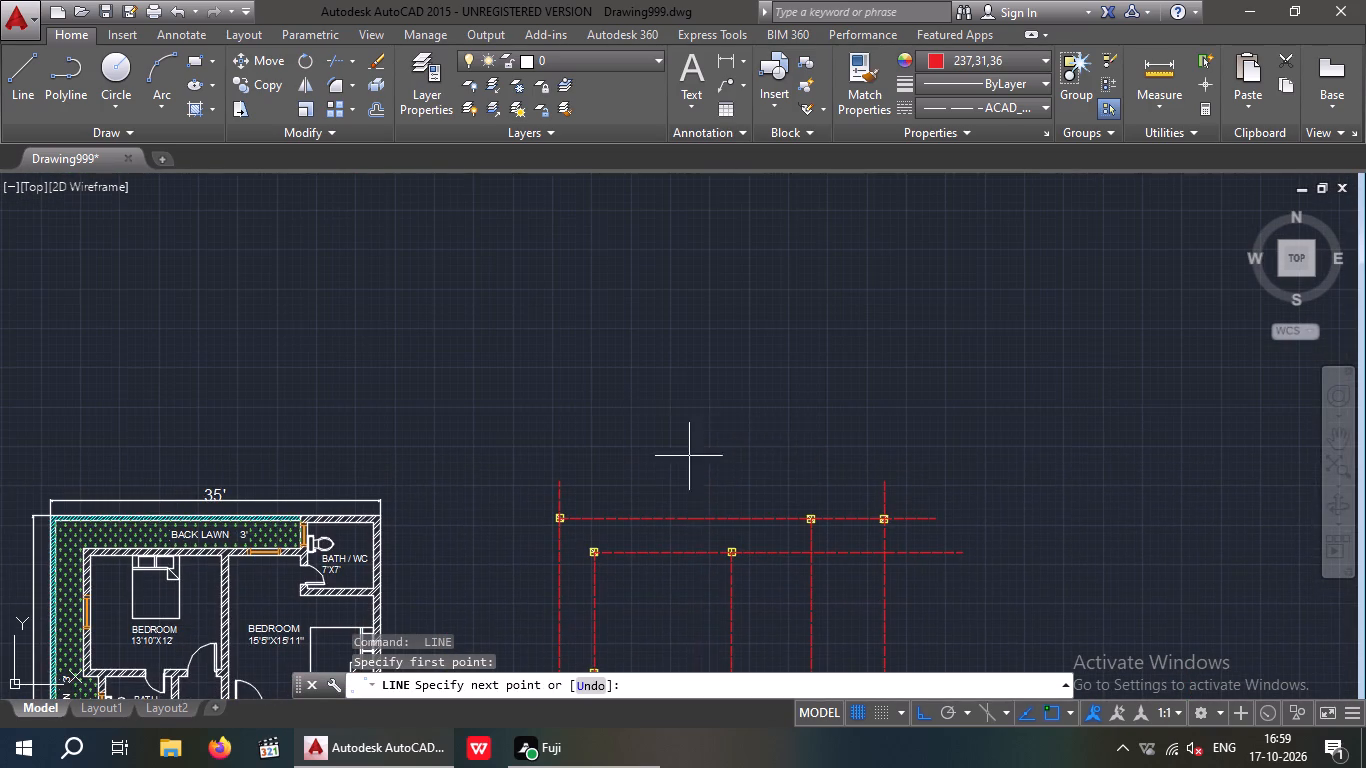
{"action": "left_click", "coordinate": [687, 406]}
{"action": "key", "text": "Escape"}
Using all objects as cutting edges, trim the inner left vertical line beyond the front line and the front column row's line past the left side.
{"action": "scroll", "coordinate": [996, 442], "scroll_direction": "down", "scroll_amount": 3}
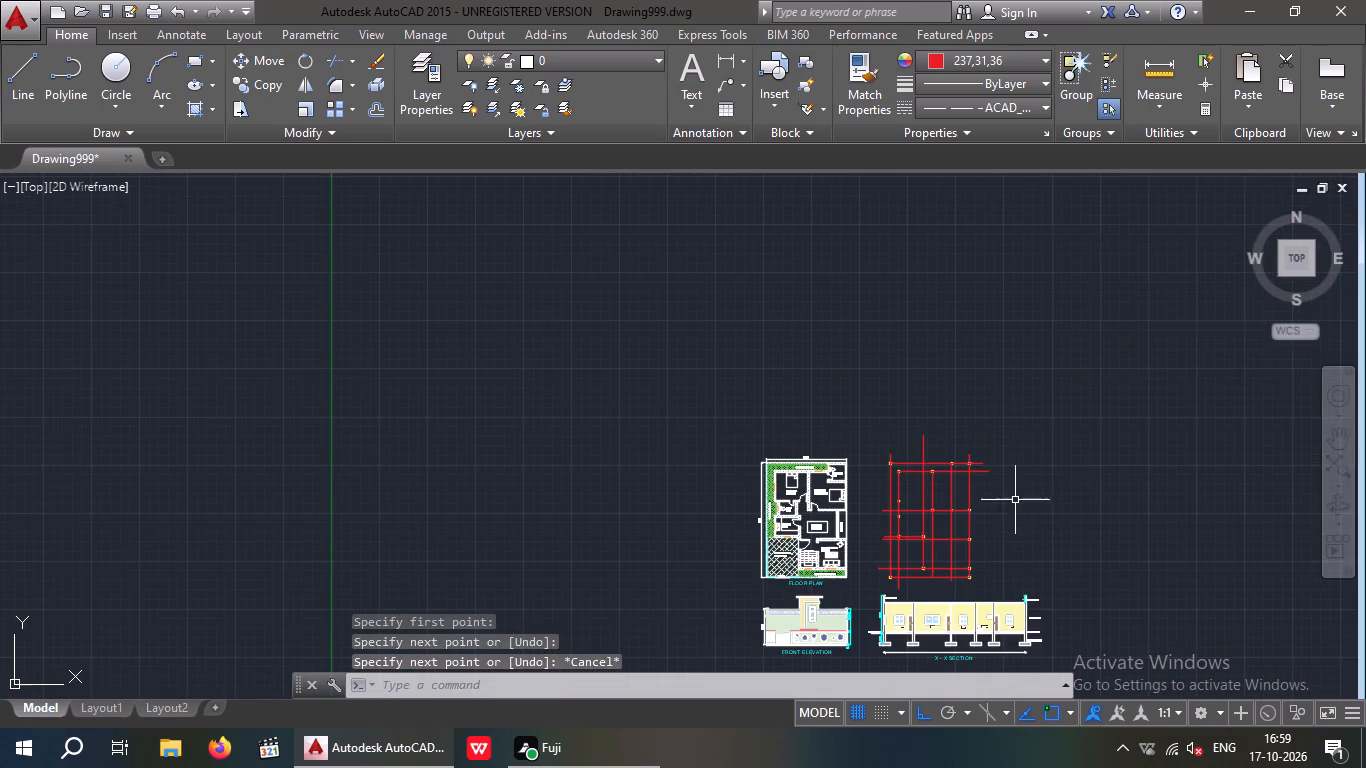
{"action": "middle_click_drag", "start_coordinate": [1009, 494], "coordinate": [918, 401]}
{"action": "scroll", "coordinate": [895, 454], "scroll_direction": "up", "scroll_amount": 3}
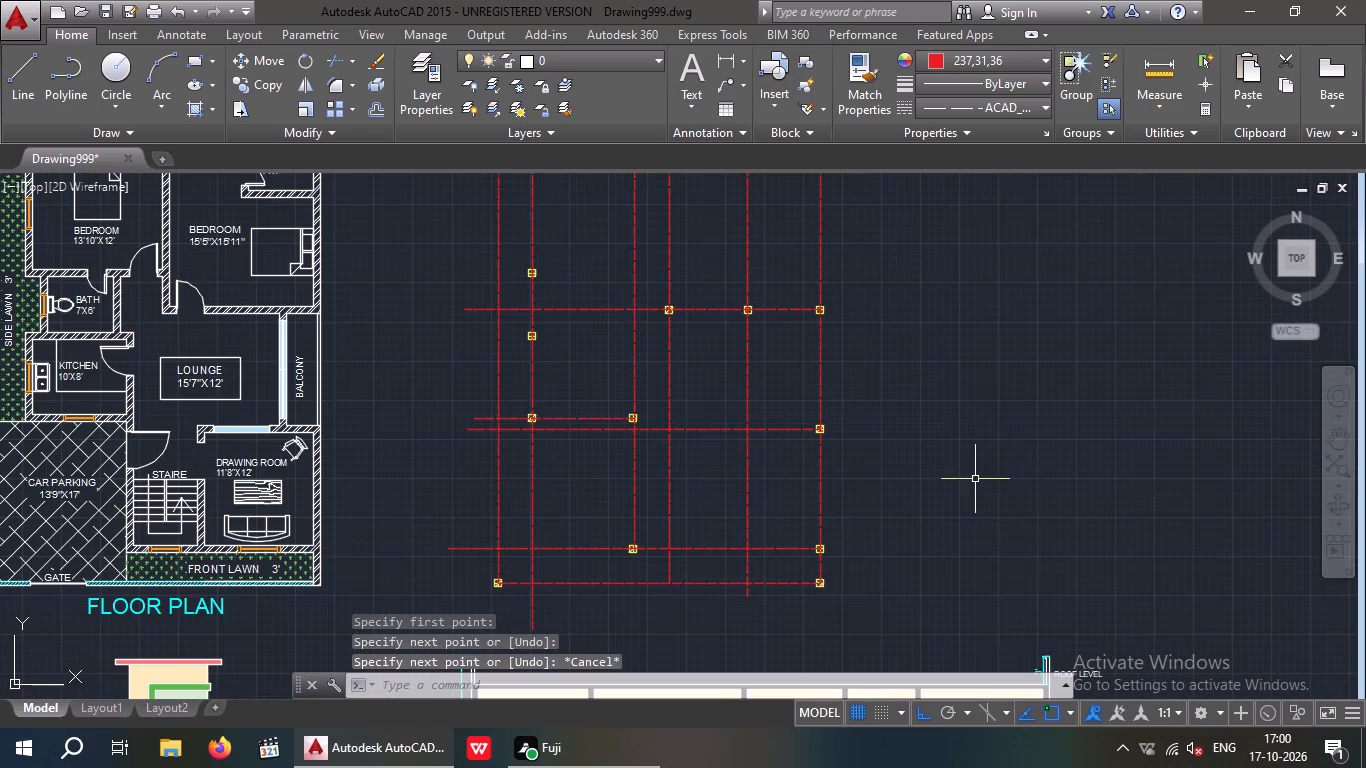
{"action": "middle_click_drag", "start_coordinate": [975, 476], "coordinate": [1098, 450]}
{"action": "type", "text": "TR"}
{"action": "key", "text": "space"}
{"action": "key", "text": "space"}
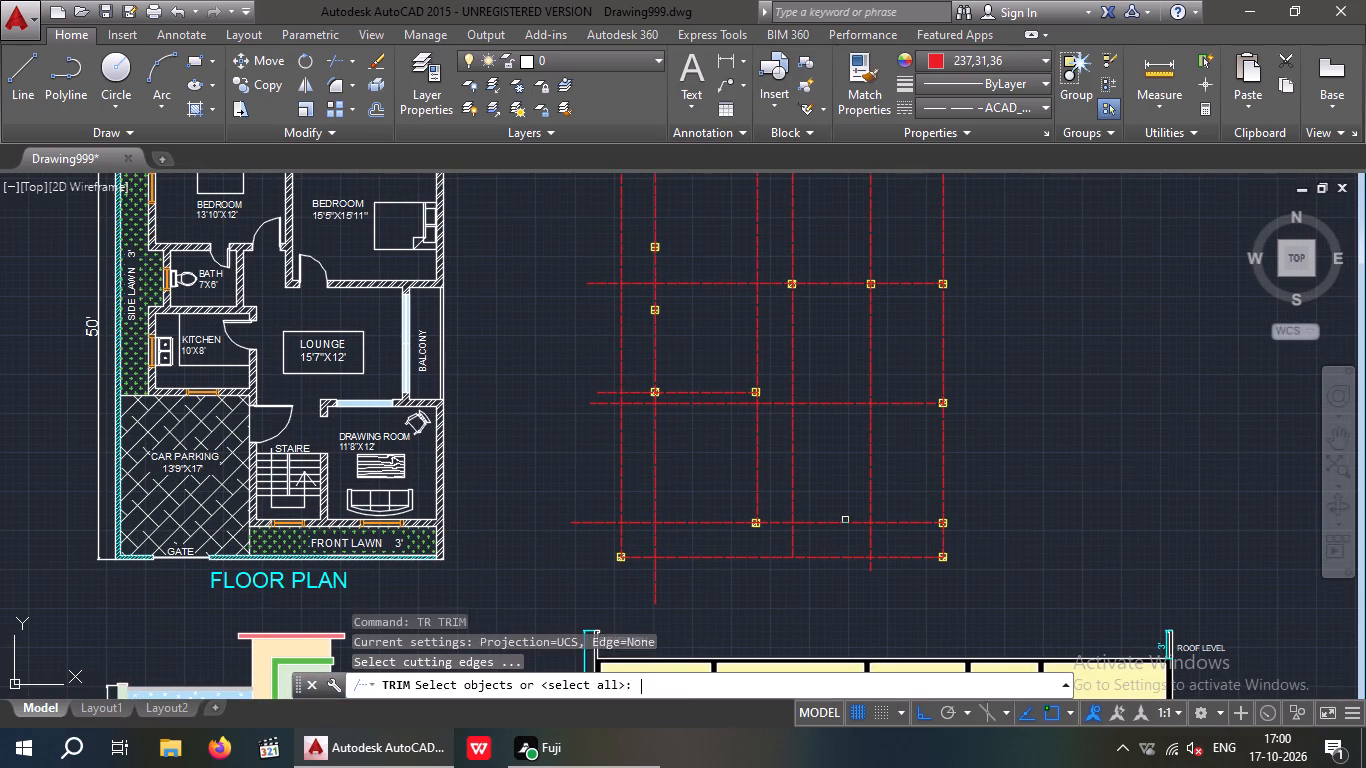
{"action": "left_click", "coordinate": [655, 589]}
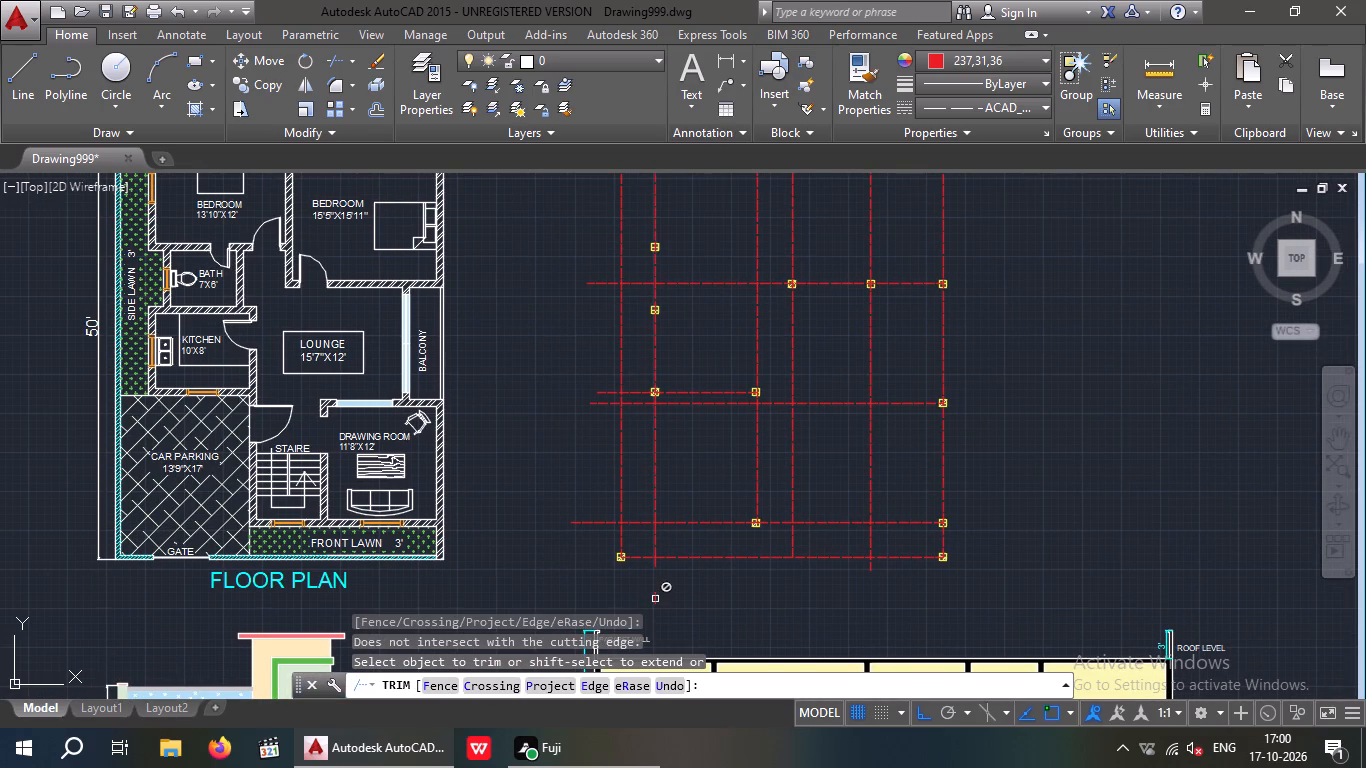
{"action": "left_click", "coordinate": [655, 599]}
{"action": "left_click", "coordinate": [564, 504]}
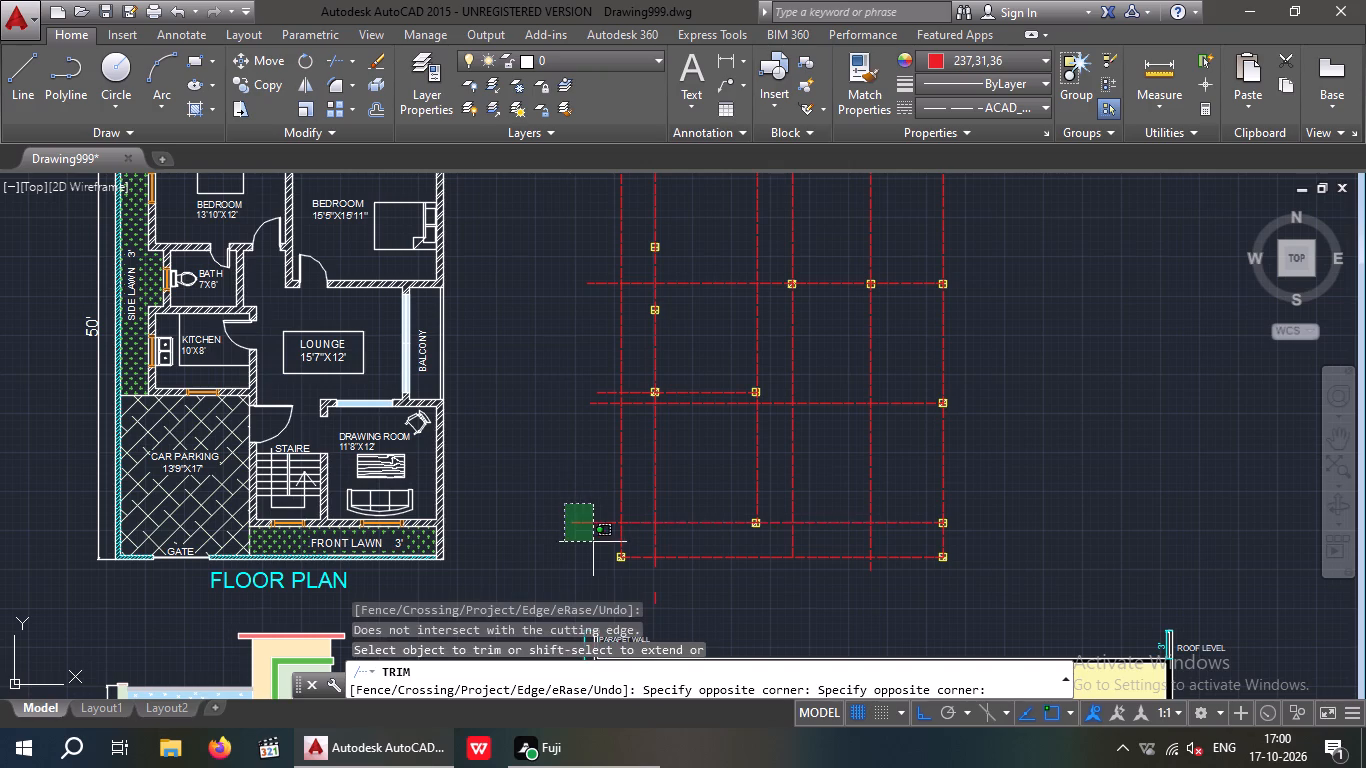
{"action": "left_click", "coordinate": [597, 540]}
Trim the grid line overhangs beyond the rear line and past the right side line, including the tall vertical line through the stair columns.
{"action": "scroll", "coordinate": [644, 423], "scroll_direction": "down", "scroll_amount": 2}
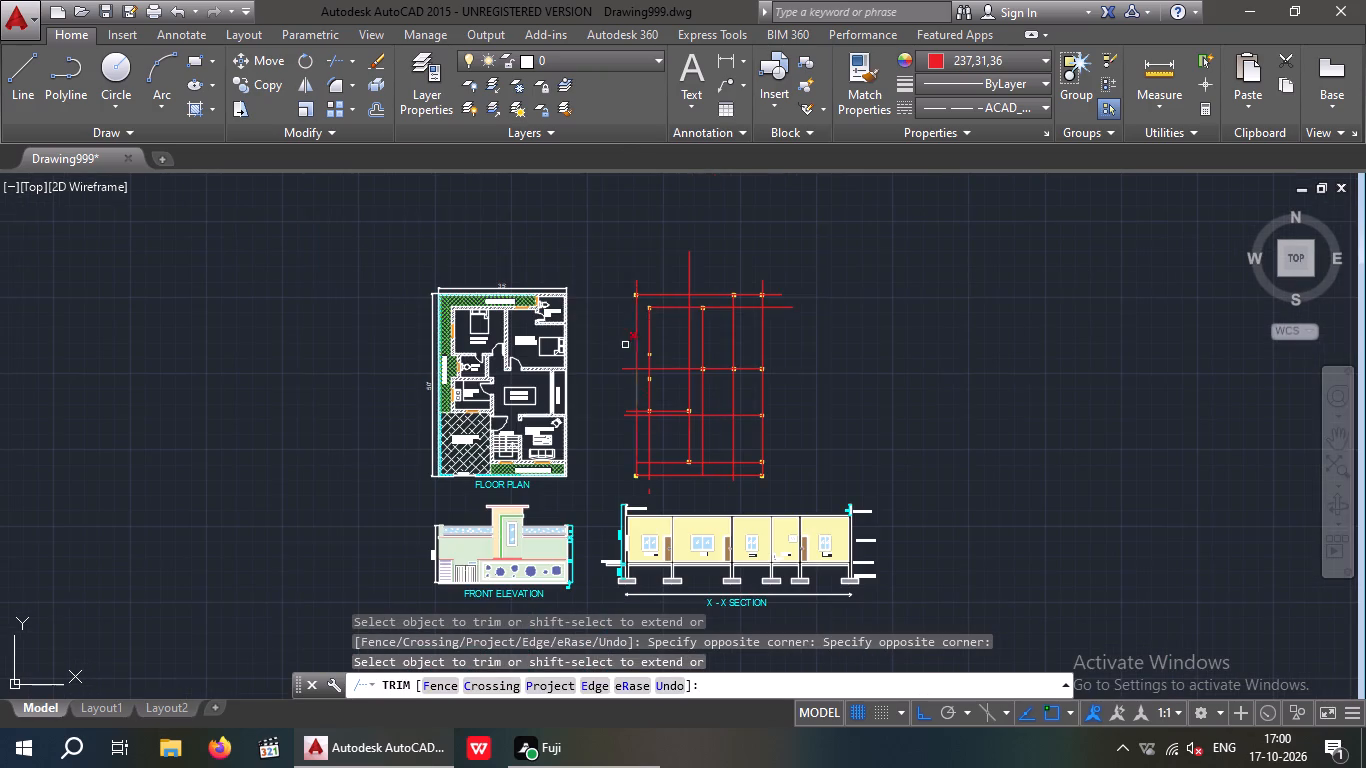
{"action": "left_click", "coordinate": [619, 281]}
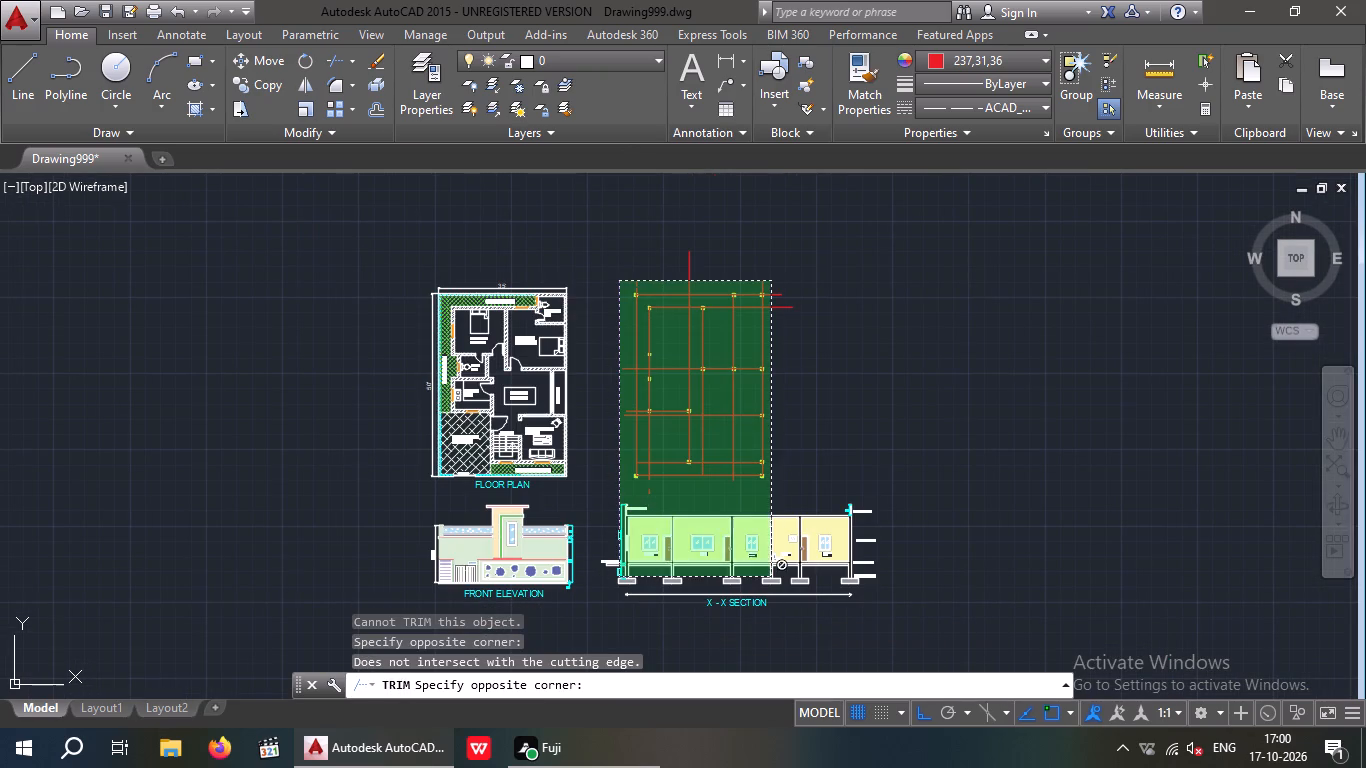
{"action": "left_click", "coordinate": [772, 495]}
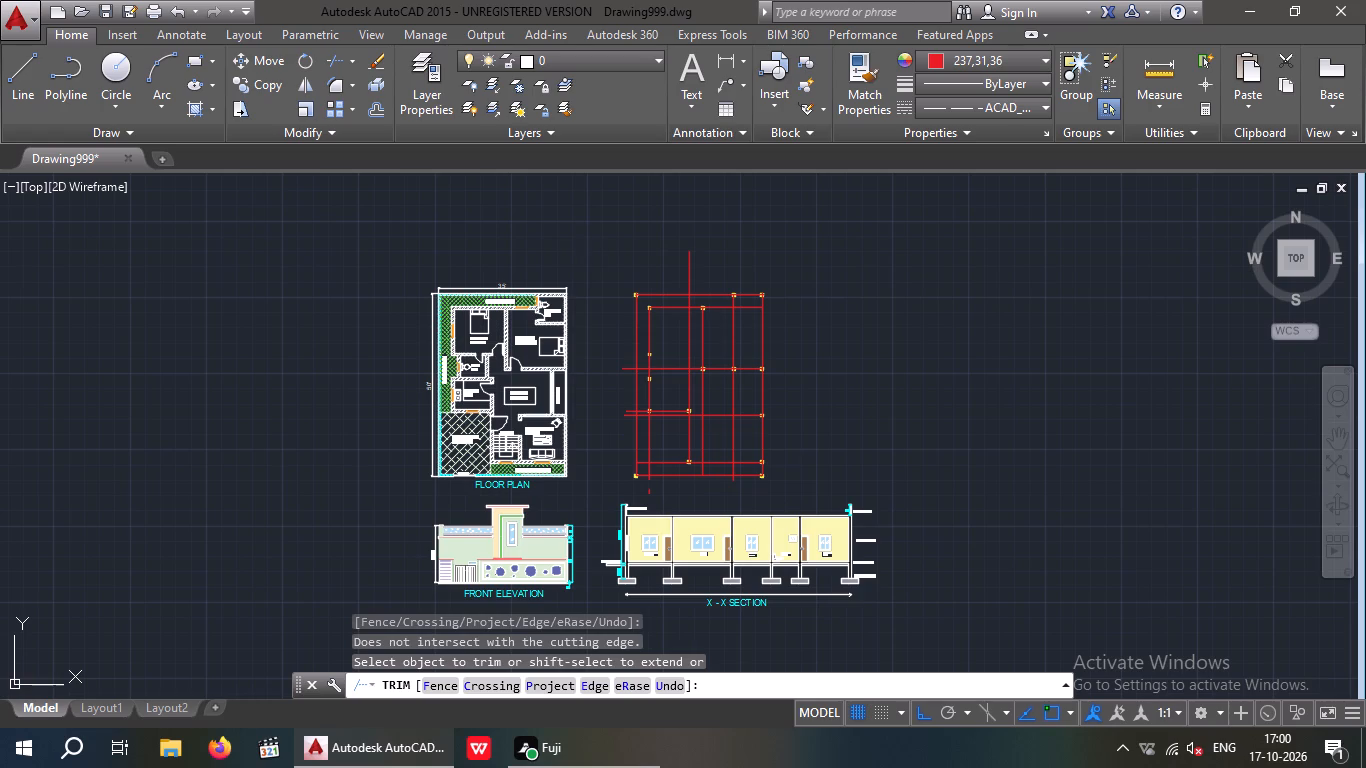
{"action": "left_click", "coordinate": [711, 233]}
{"action": "left_click", "coordinate": [674, 277]}
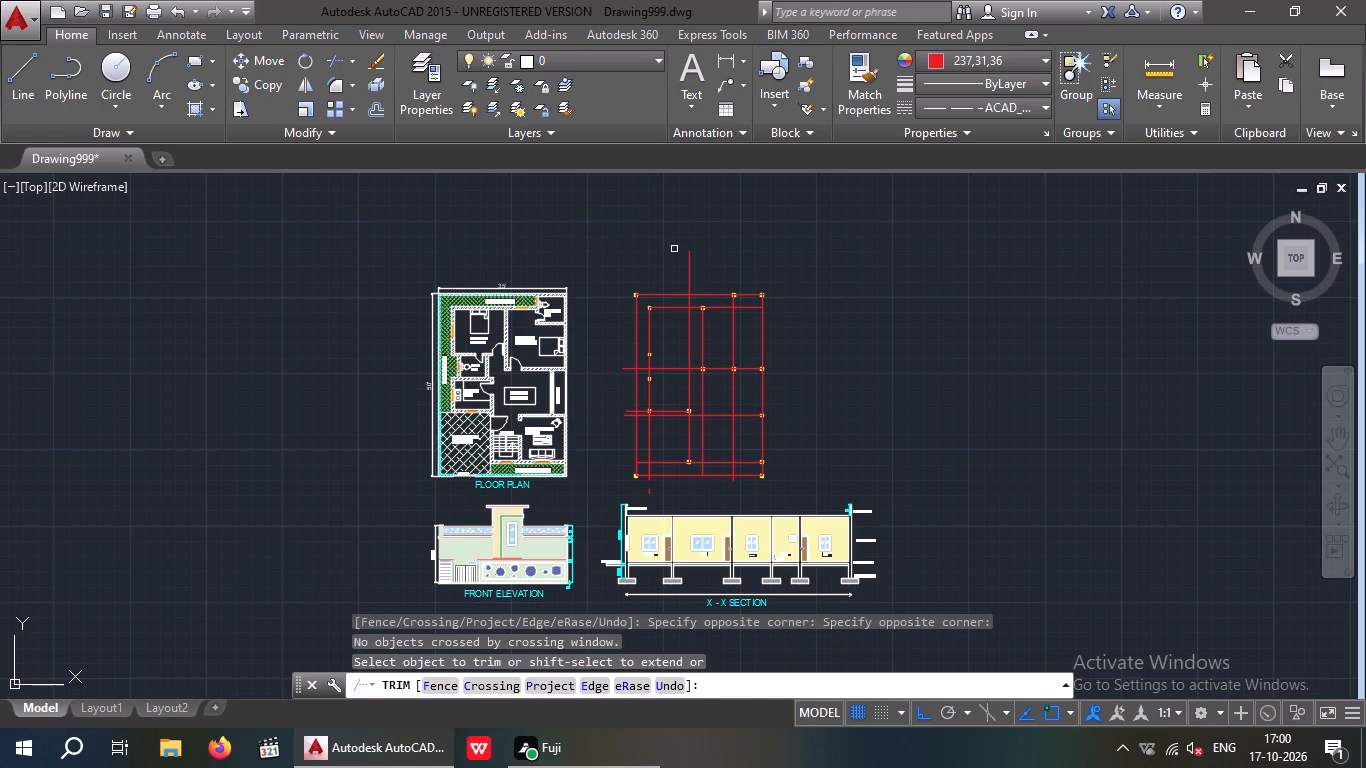
{"action": "left_click", "coordinate": [674, 249]}
{"action": "left_click", "coordinate": [739, 270]}
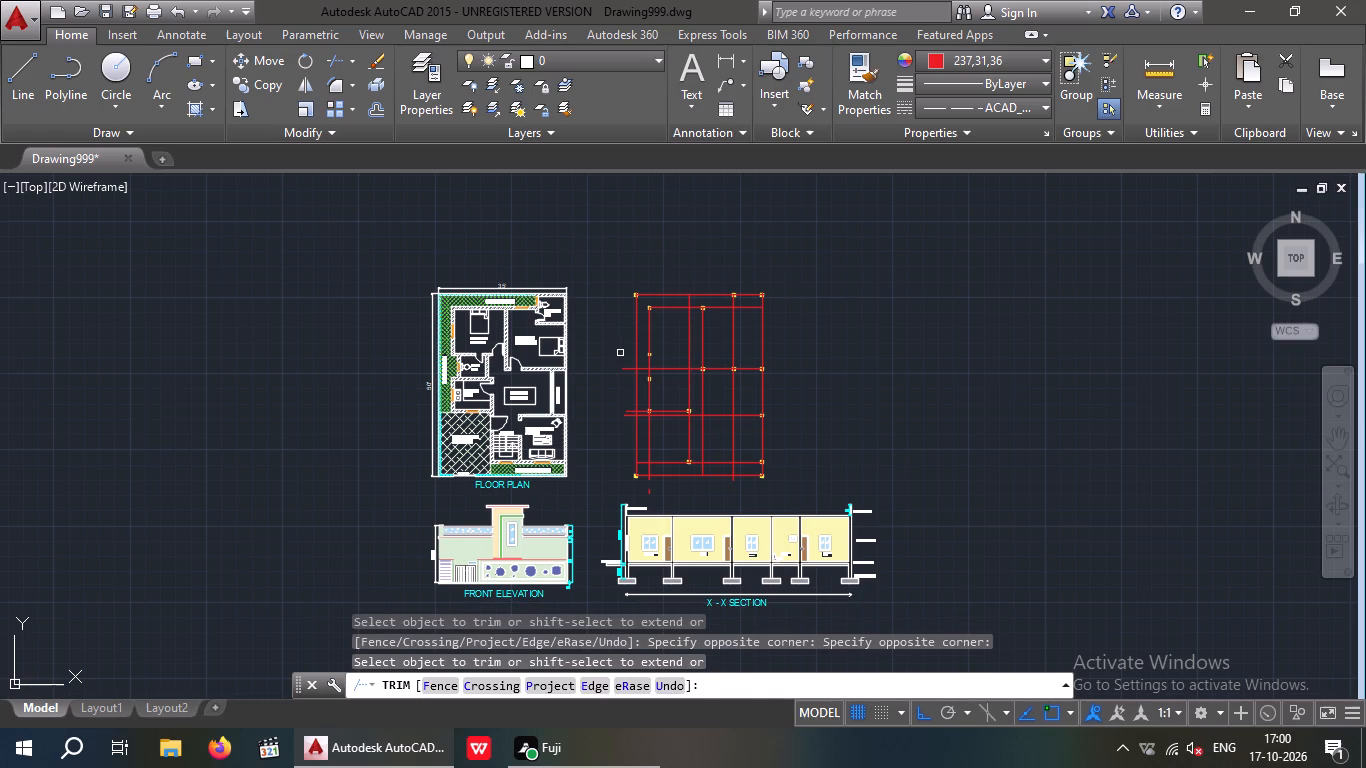
Trim the remaining horizontal grid line overhangs past the left side line and two vertical line overhangs beyond the front line.
{"action": "left_click", "coordinate": [608, 350]}
{"action": "left_click", "coordinate": [630, 435]}
{"action": "left_click", "coordinate": [621, 367]}
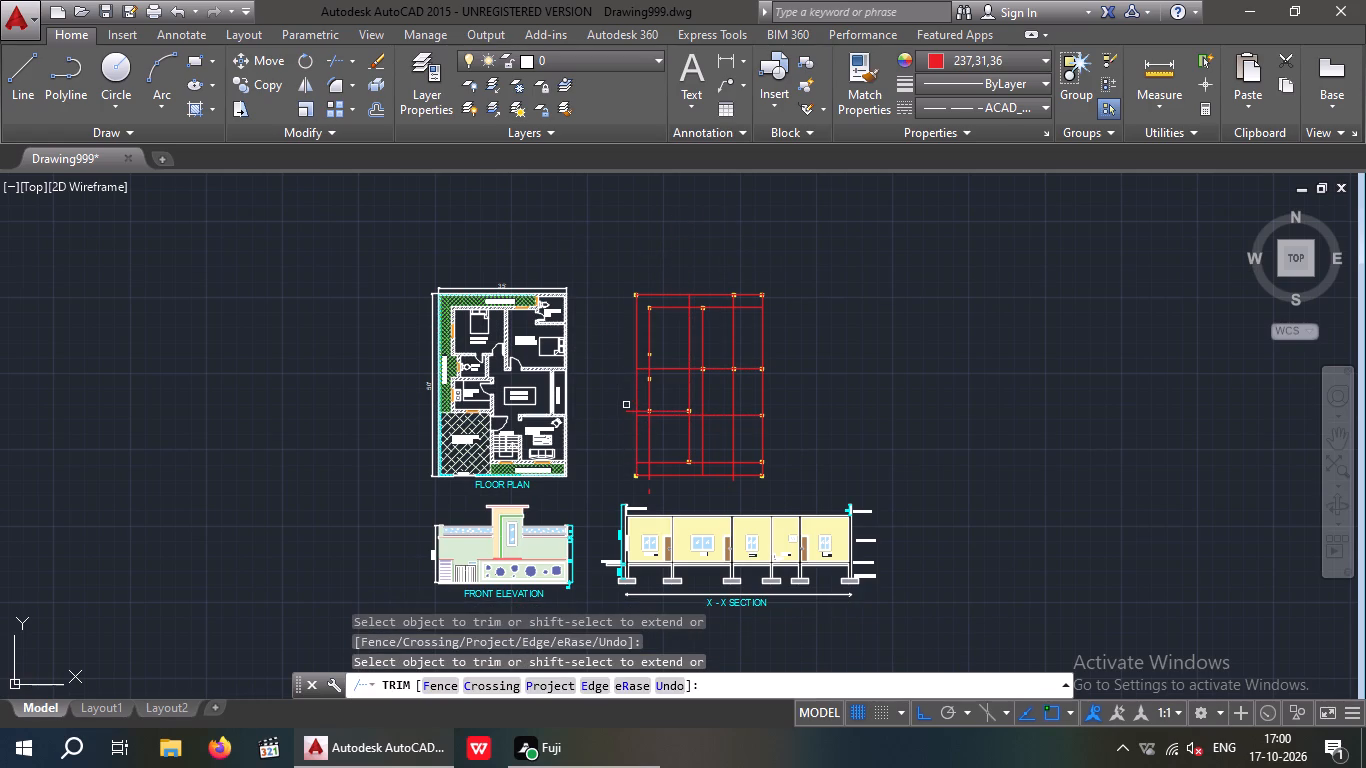
{"action": "left_click", "coordinate": [625, 413]}
{"action": "middle_click_drag", "start_coordinate": [649, 430], "coordinate": [889, 340]}
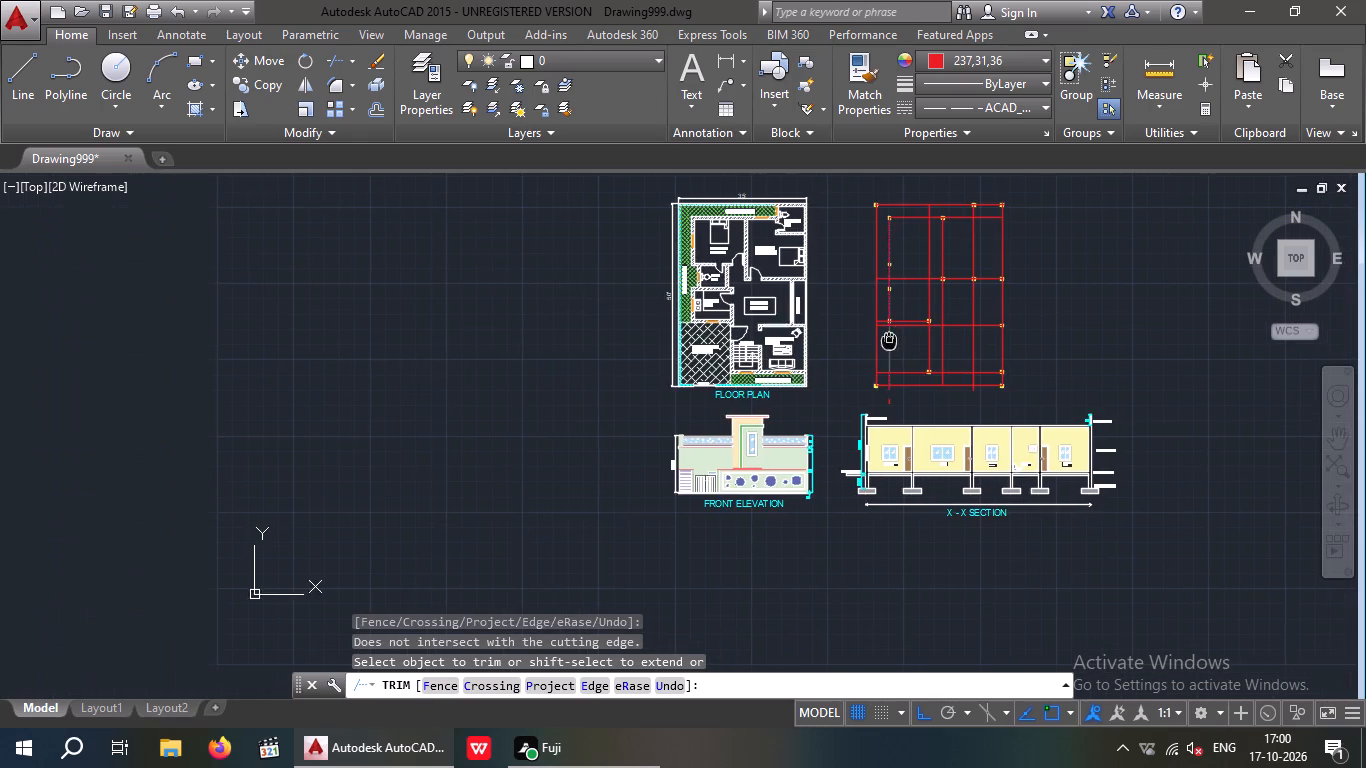
{"action": "scroll", "coordinate": [912, 266], "scroll_direction": "up", "scroll_amount": 2}
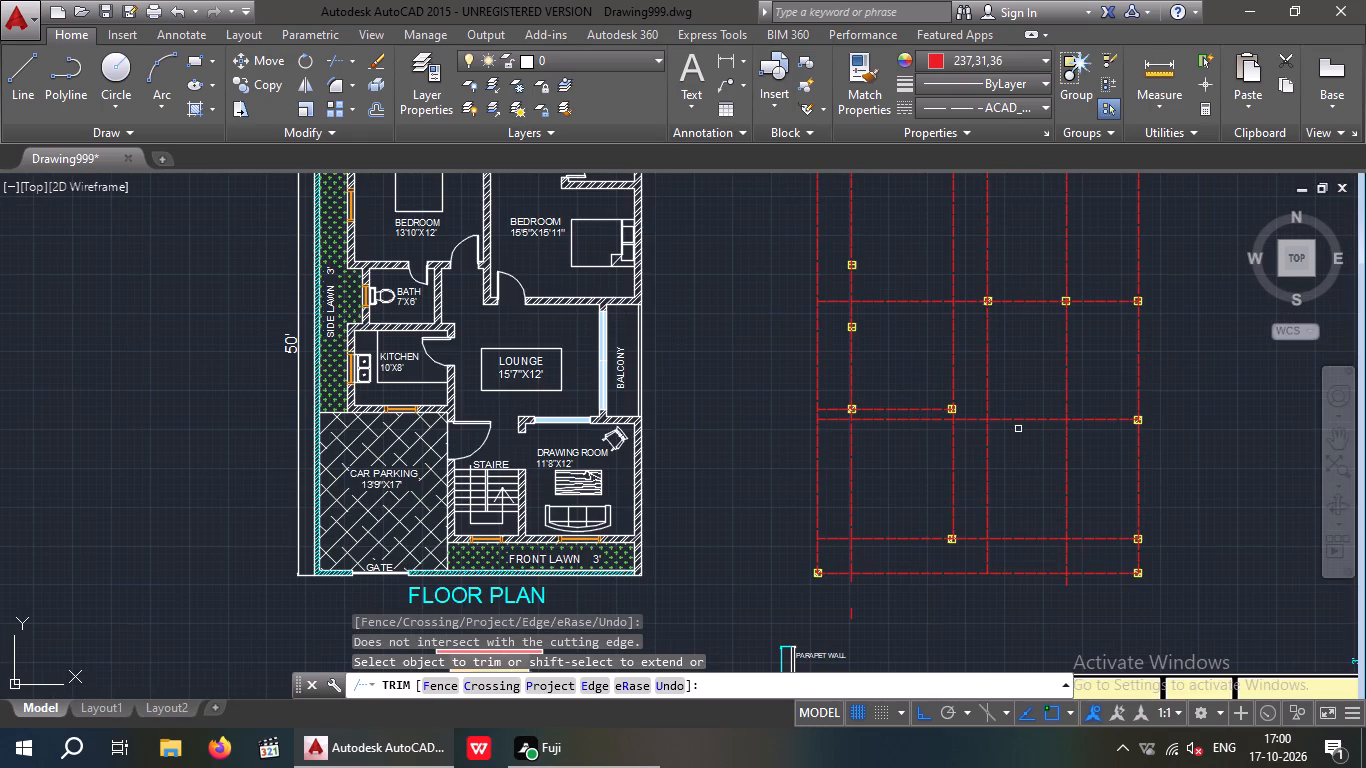
{"action": "left_click", "coordinate": [852, 583]}
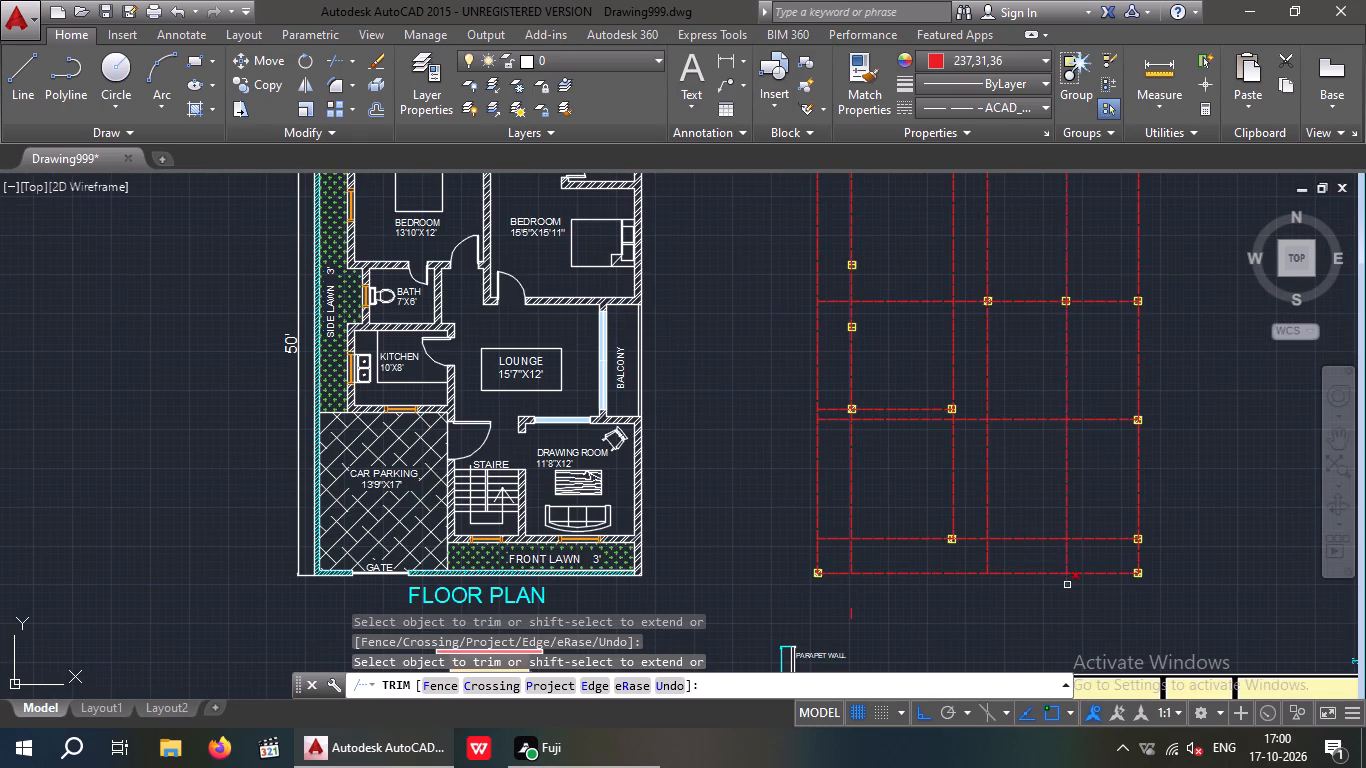
{"action": "left_click", "coordinate": [1067, 585]}
{"action": "scroll", "coordinate": [1087, 620], "scroll_direction": "down", "scroll_amount": 1}
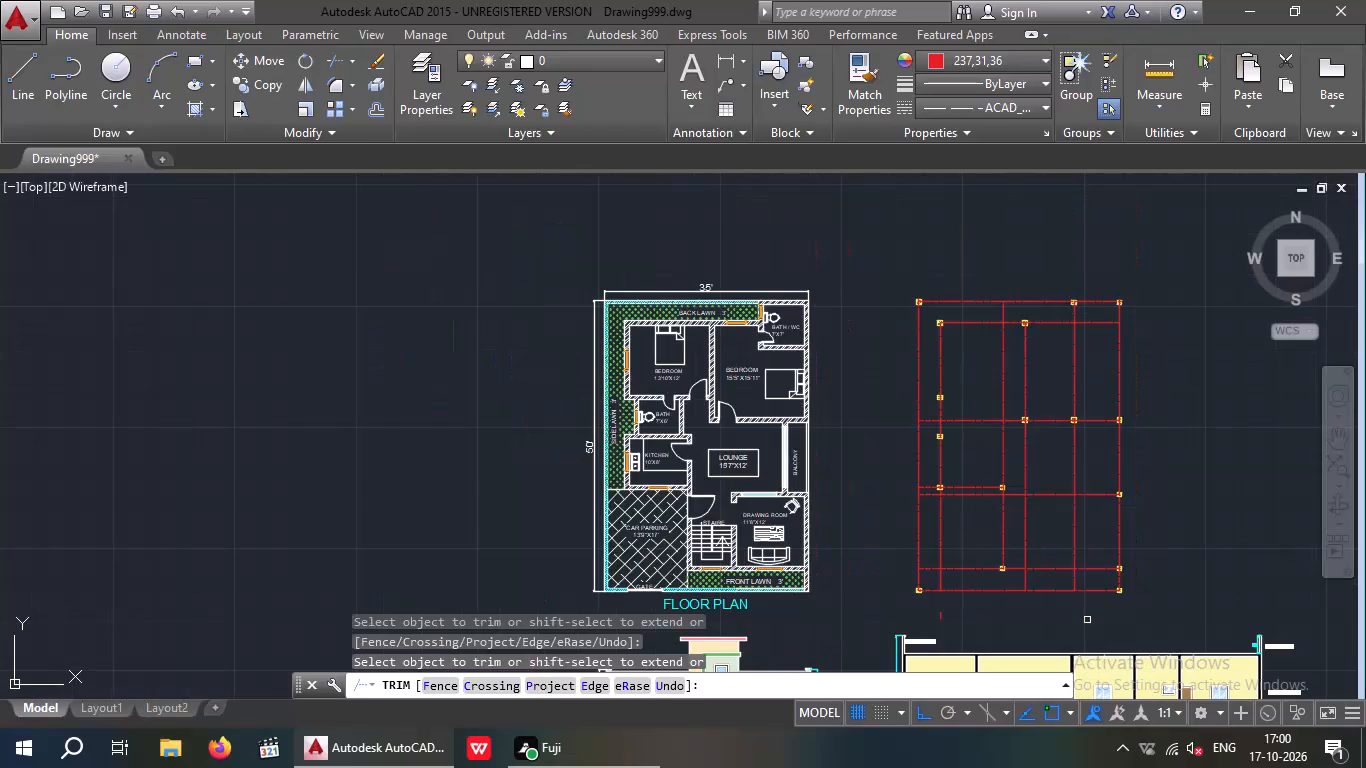
{"action": "key", "text": "Escape"}
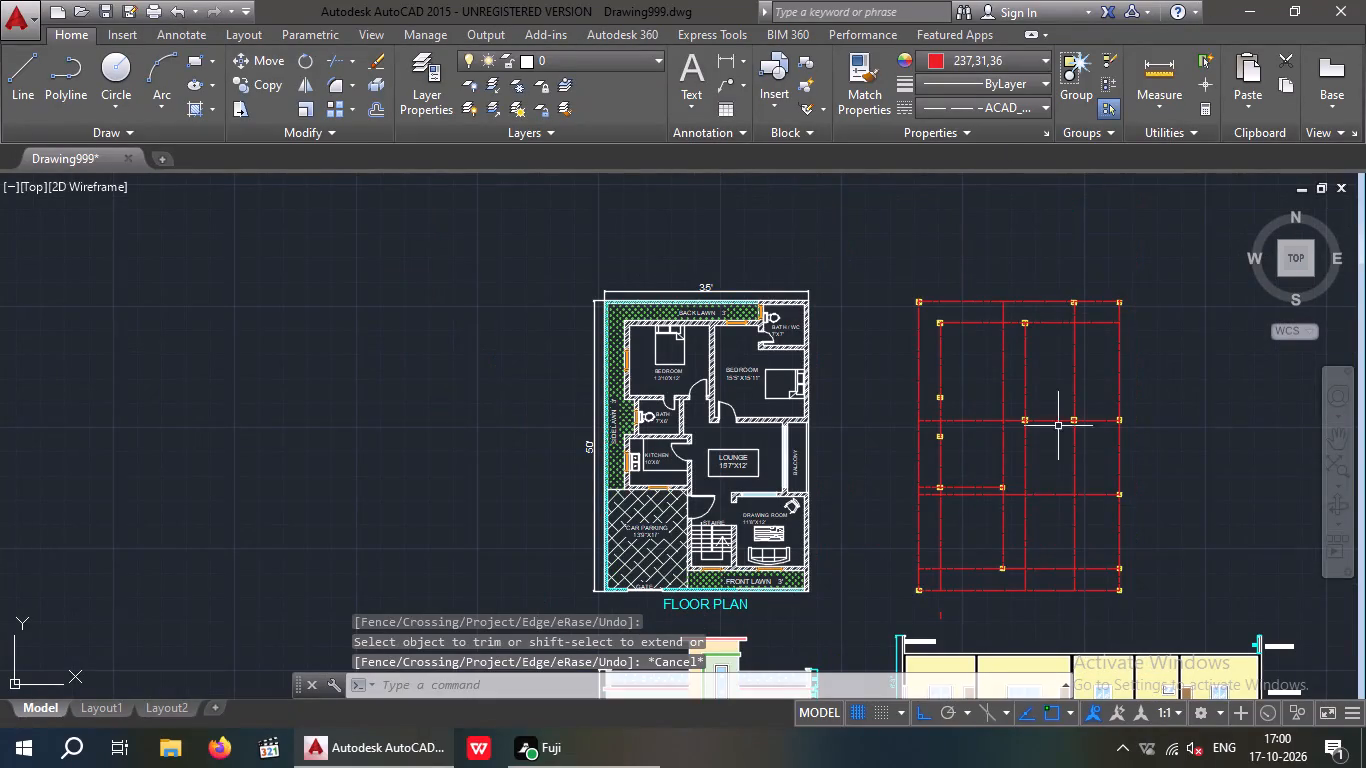
Copy the rear-left corner column onto the front line where the vertical grid line from between the bedrooms meets it.
{"action": "left_click", "coordinate": [905, 285]}
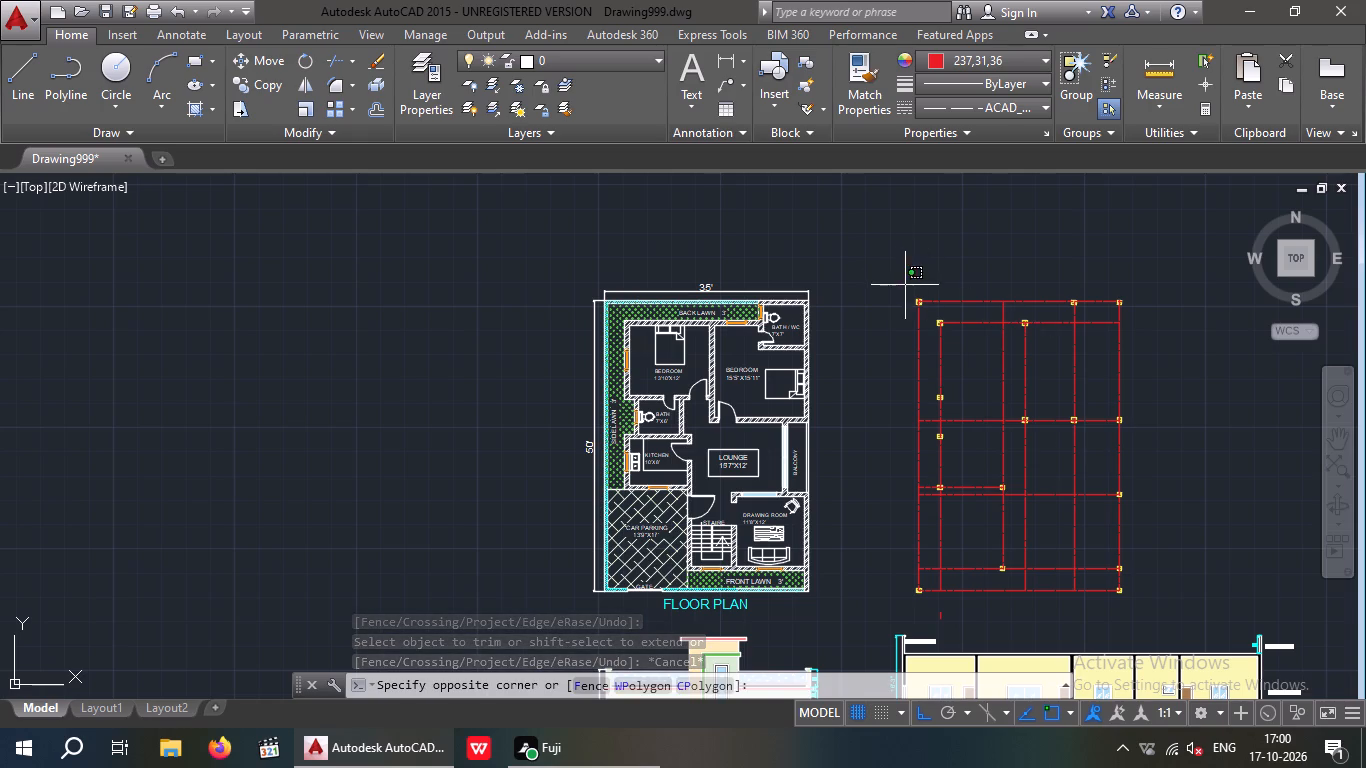
{"action": "left_click", "coordinate": [932, 311]}
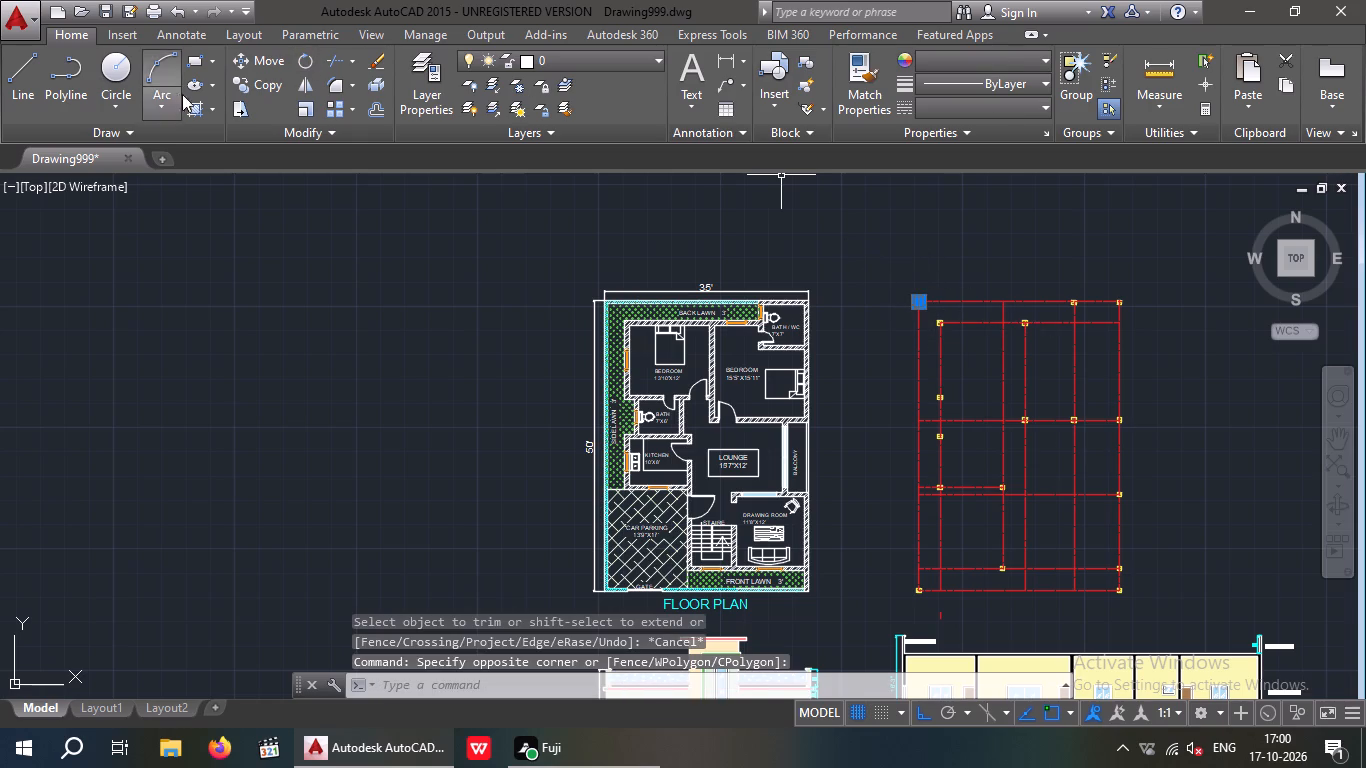
{"action": "left_click", "coordinate": [260, 80]}
{"action": "middle_click_drag", "start_coordinate": [1063, 607], "coordinate": [908, 540]}
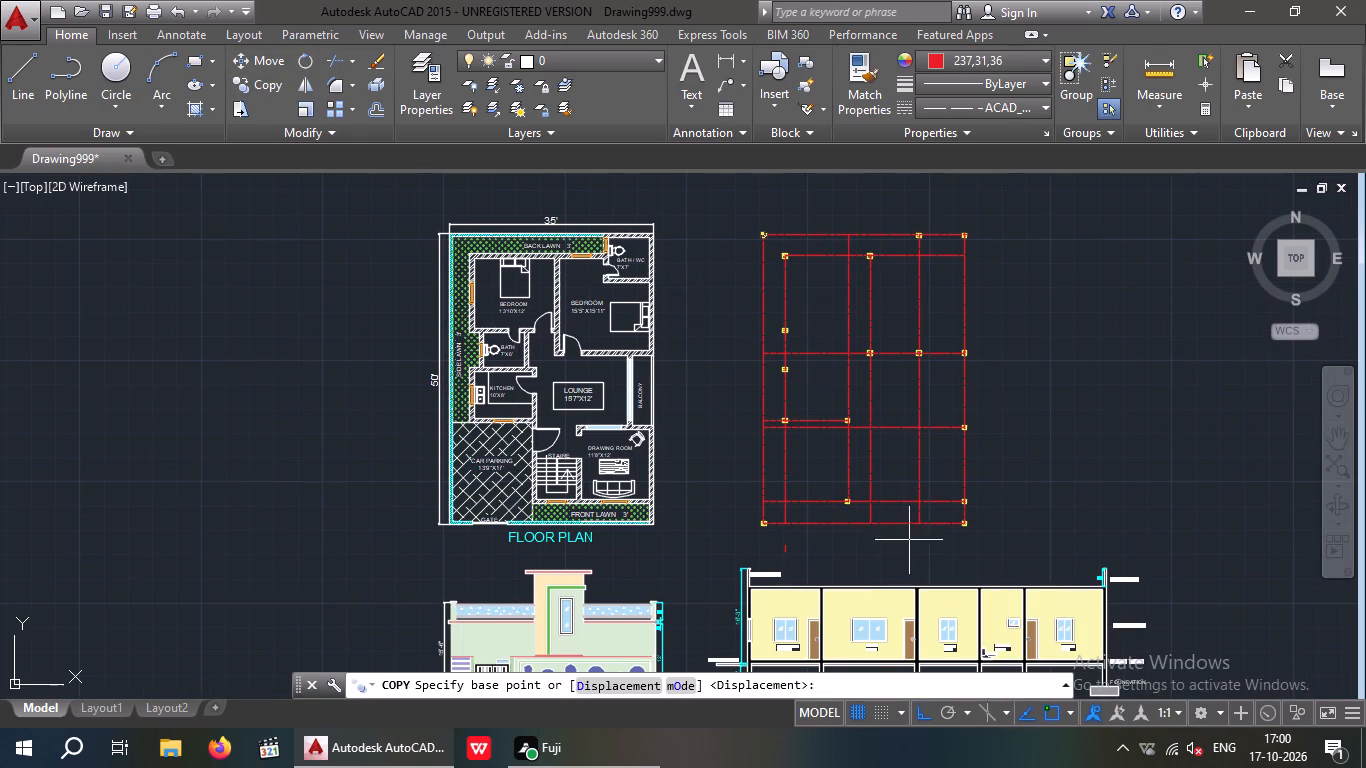
{"action": "scroll", "coordinate": [762, 230], "scroll_direction": "up", "scroll_amount": 3}
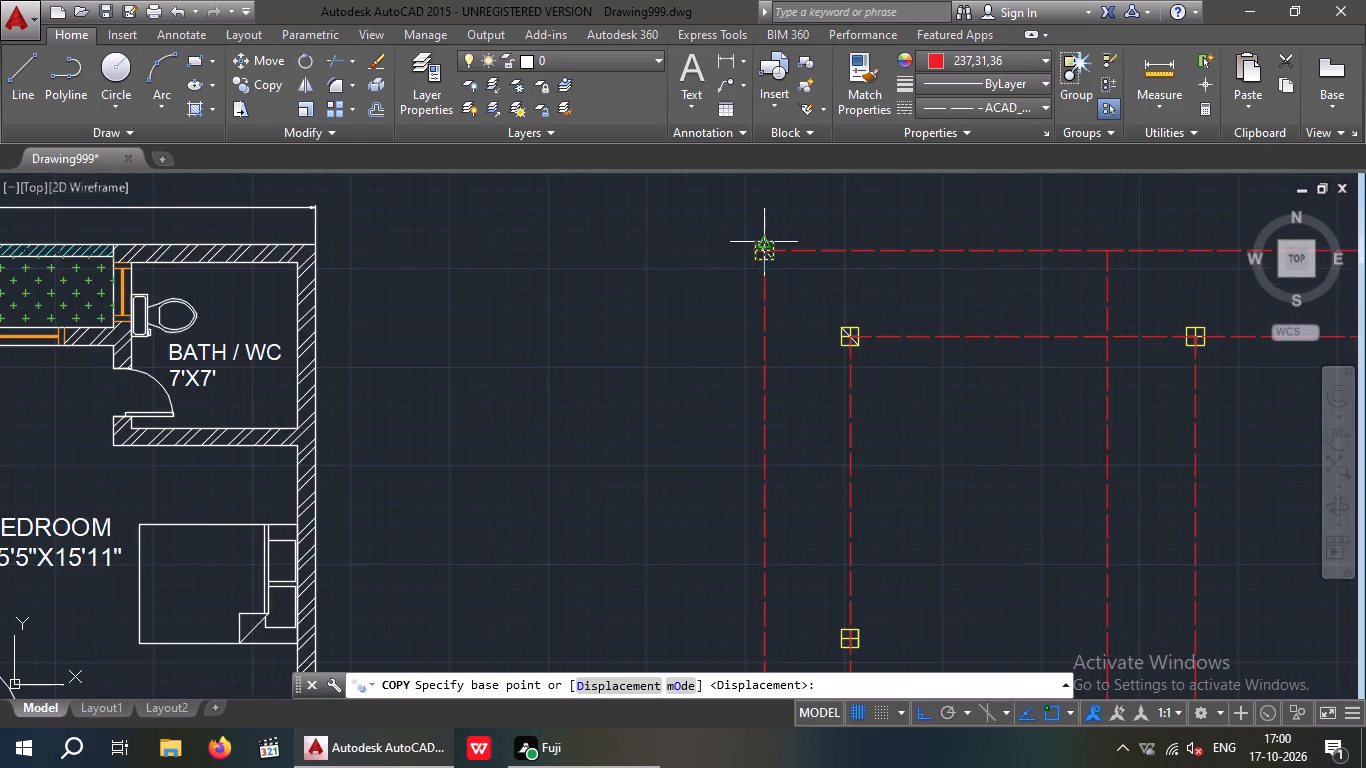
{"action": "scroll", "coordinate": [769, 246], "scroll_direction": "up", "scroll_amount": 2}
{"action": "left_click", "coordinate": [753, 262]}
{"action": "scroll", "coordinate": [1035, 549], "scroll_direction": "down", "scroll_amount": 5}
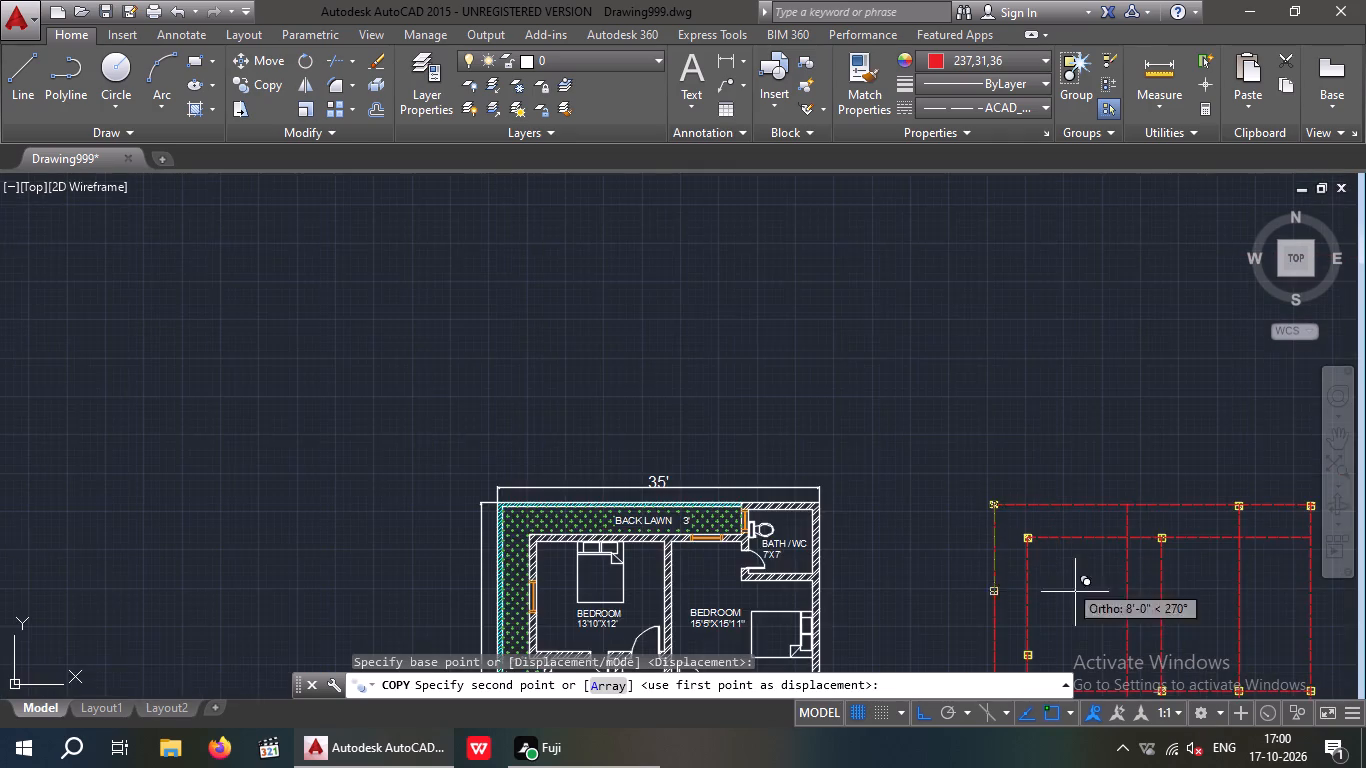
{"action": "middle_click_drag", "start_coordinate": [1091, 607], "coordinate": [790, 256]}
{"action": "key", "text": "F8"}
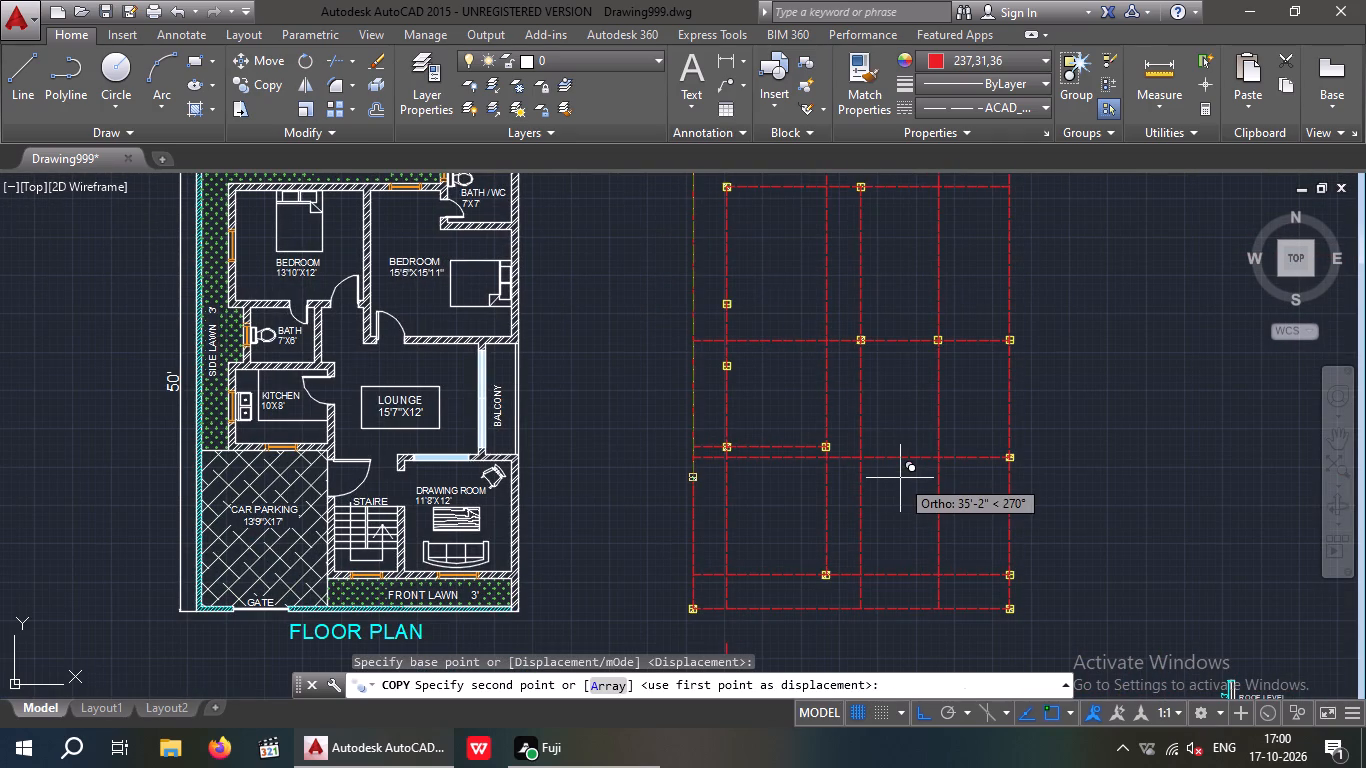
{"action": "scroll", "coordinate": [858, 610], "scroll_direction": "up", "scroll_amount": 3}
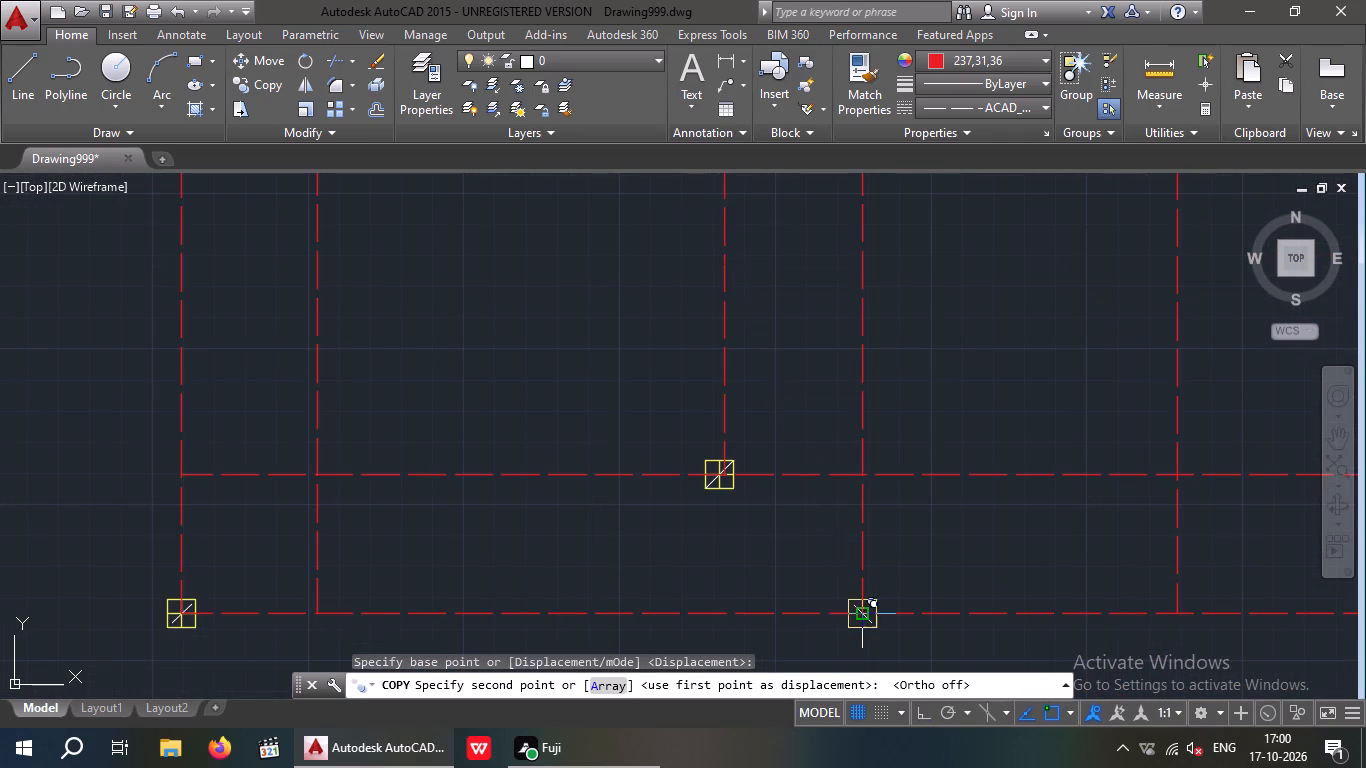
{"action": "left_click", "coordinate": [861, 614]}
{"action": "scroll", "coordinate": [1124, 578], "scroll_direction": "down", "scroll_amount": 2}
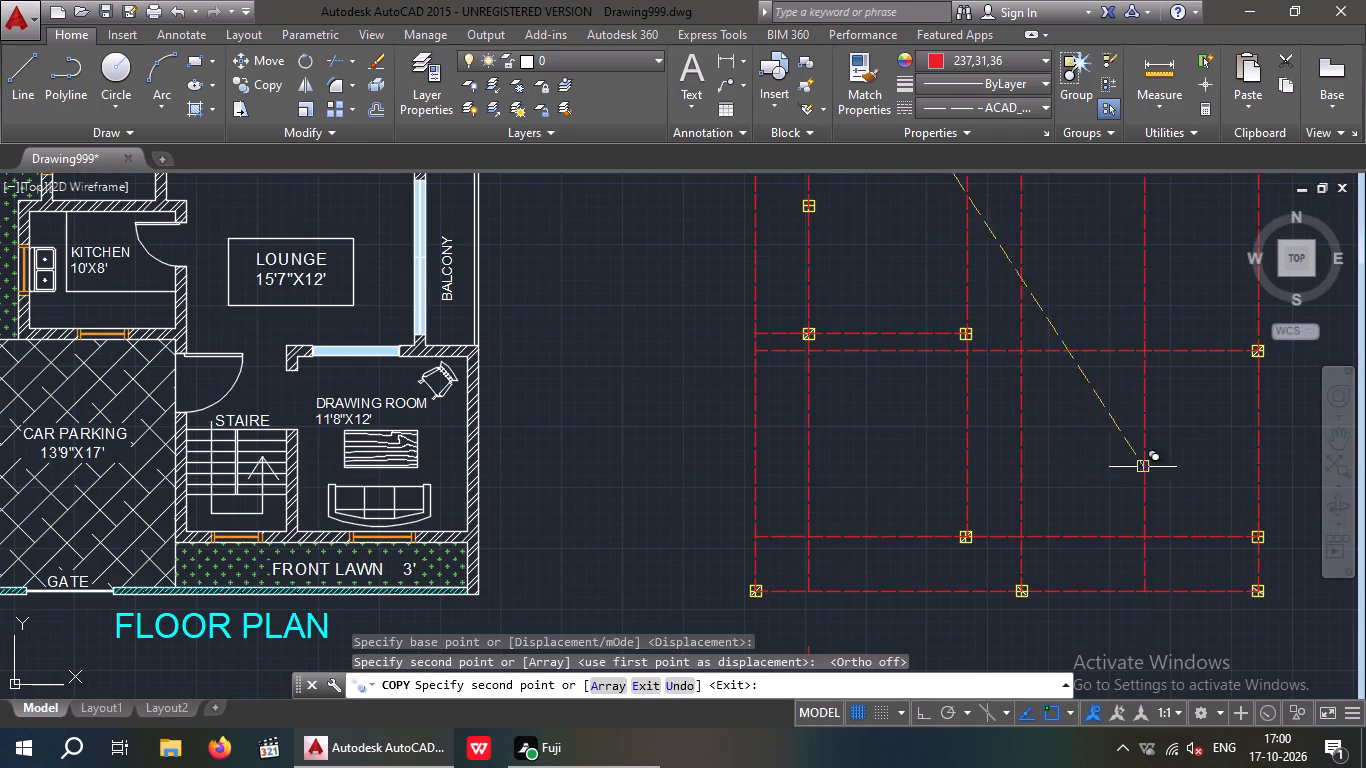
{"action": "scroll", "coordinate": [1043, 438], "scroll_direction": "down", "scroll_amount": 1}
{"action": "middle_click_drag", "start_coordinate": [1042, 429], "coordinate": [1036, 452]}
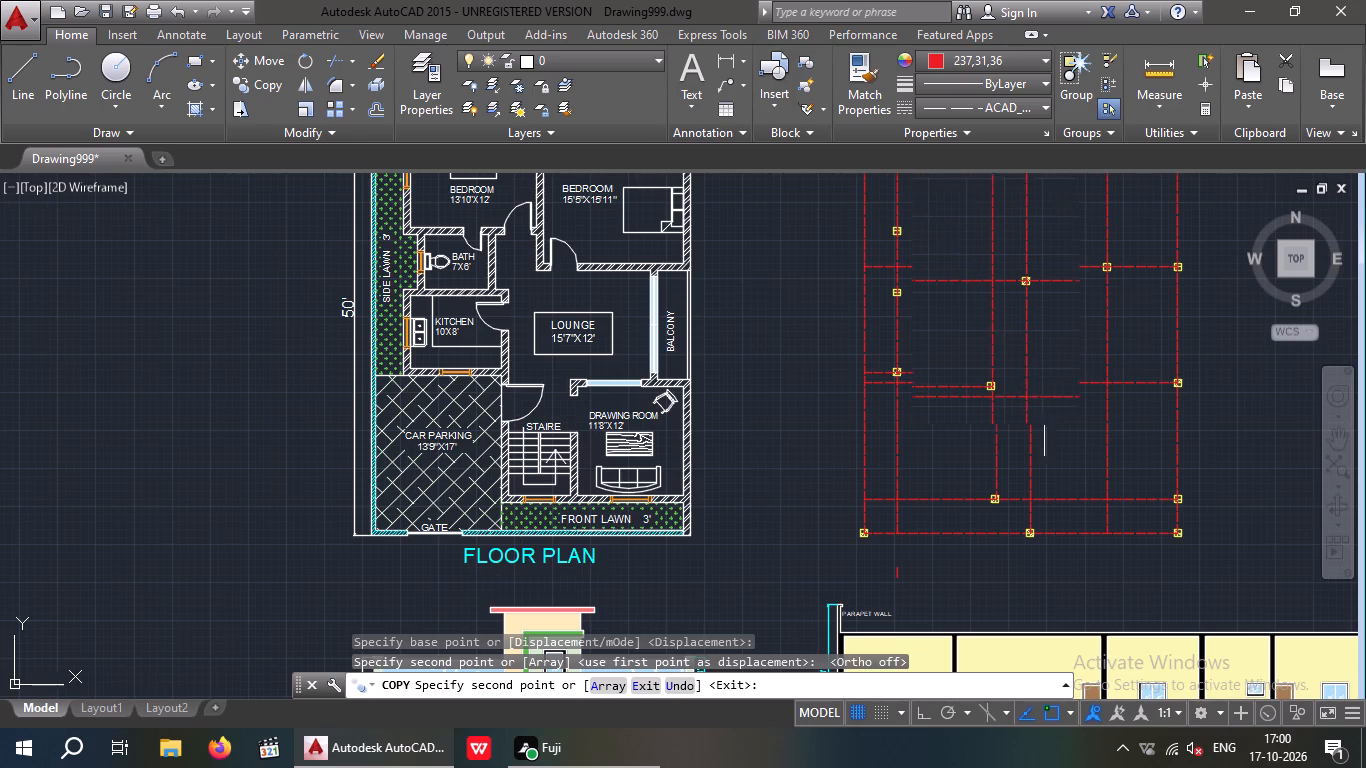
{"action": "middle_click_drag", "start_coordinate": [1036, 452], "coordinate": [922, 438]}
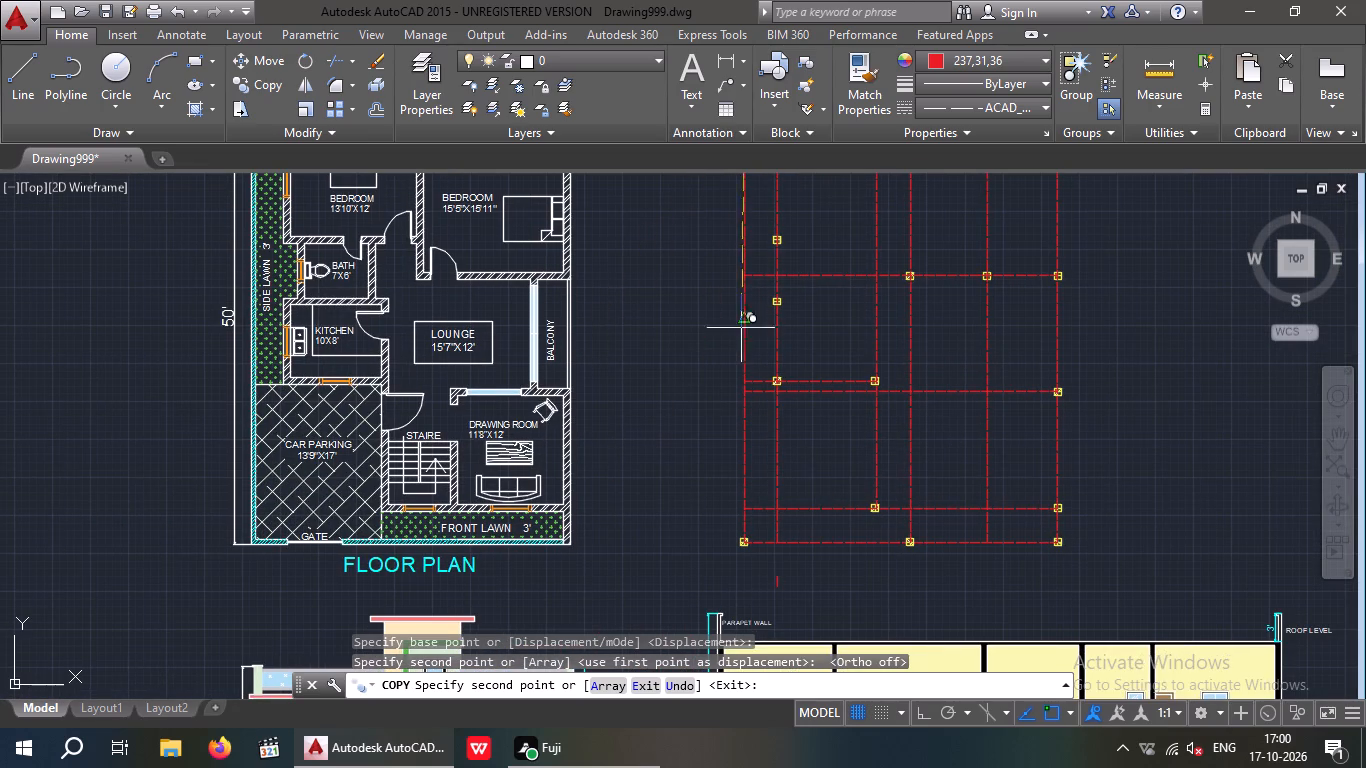
{"action": "key", "text": "Escape"}
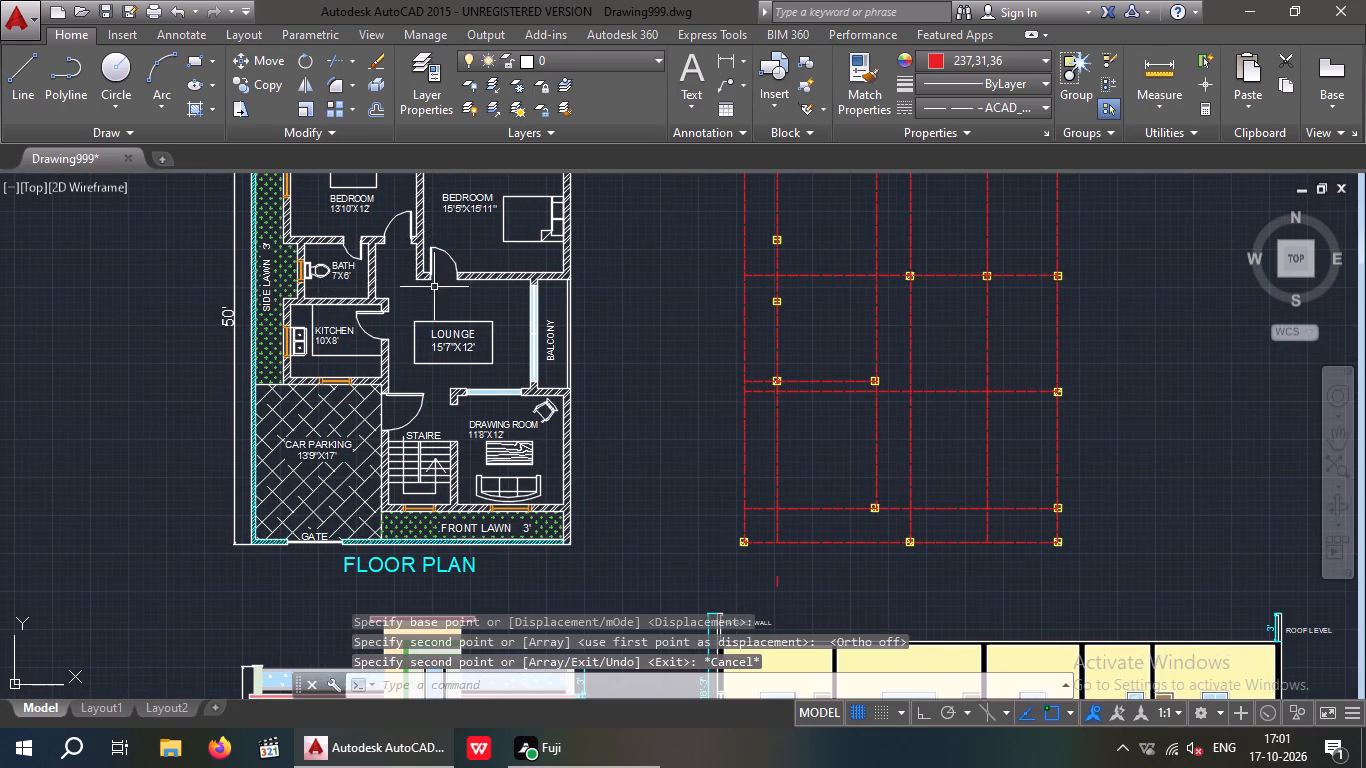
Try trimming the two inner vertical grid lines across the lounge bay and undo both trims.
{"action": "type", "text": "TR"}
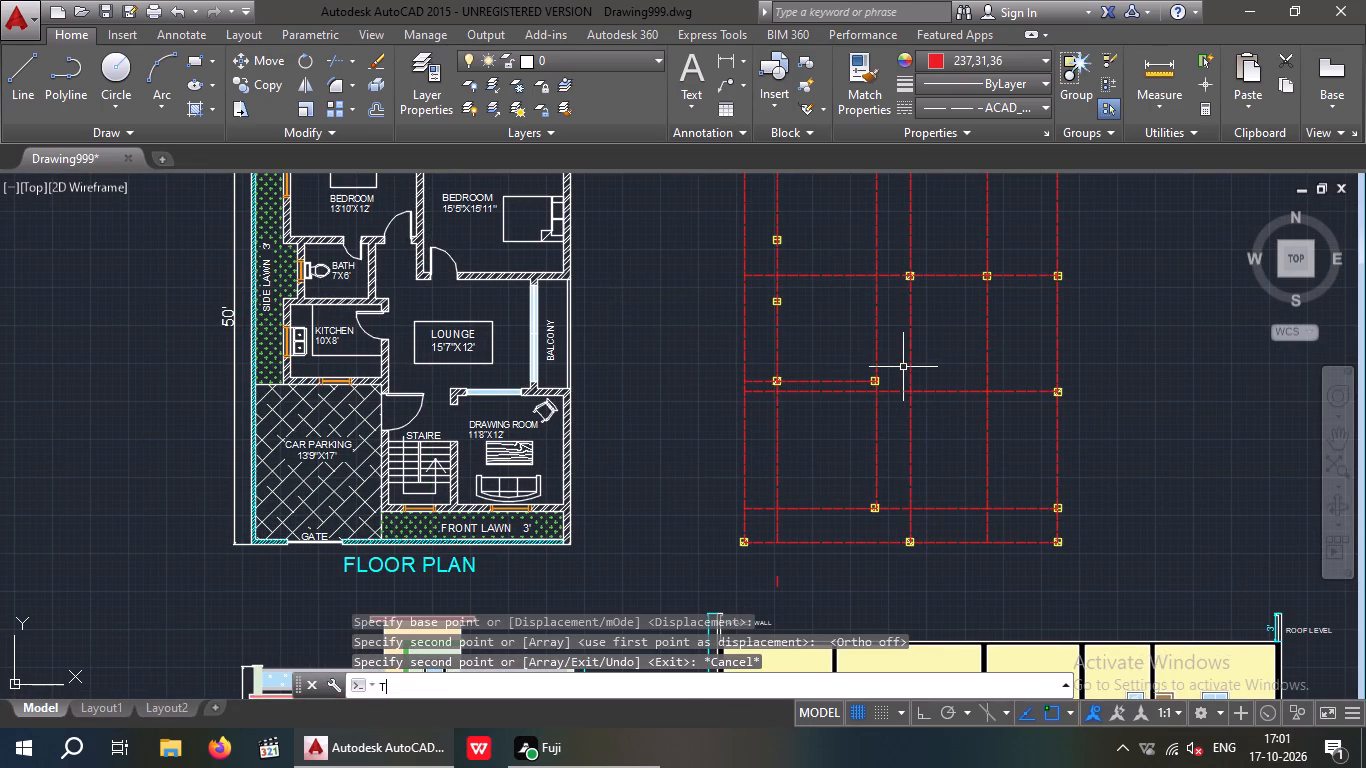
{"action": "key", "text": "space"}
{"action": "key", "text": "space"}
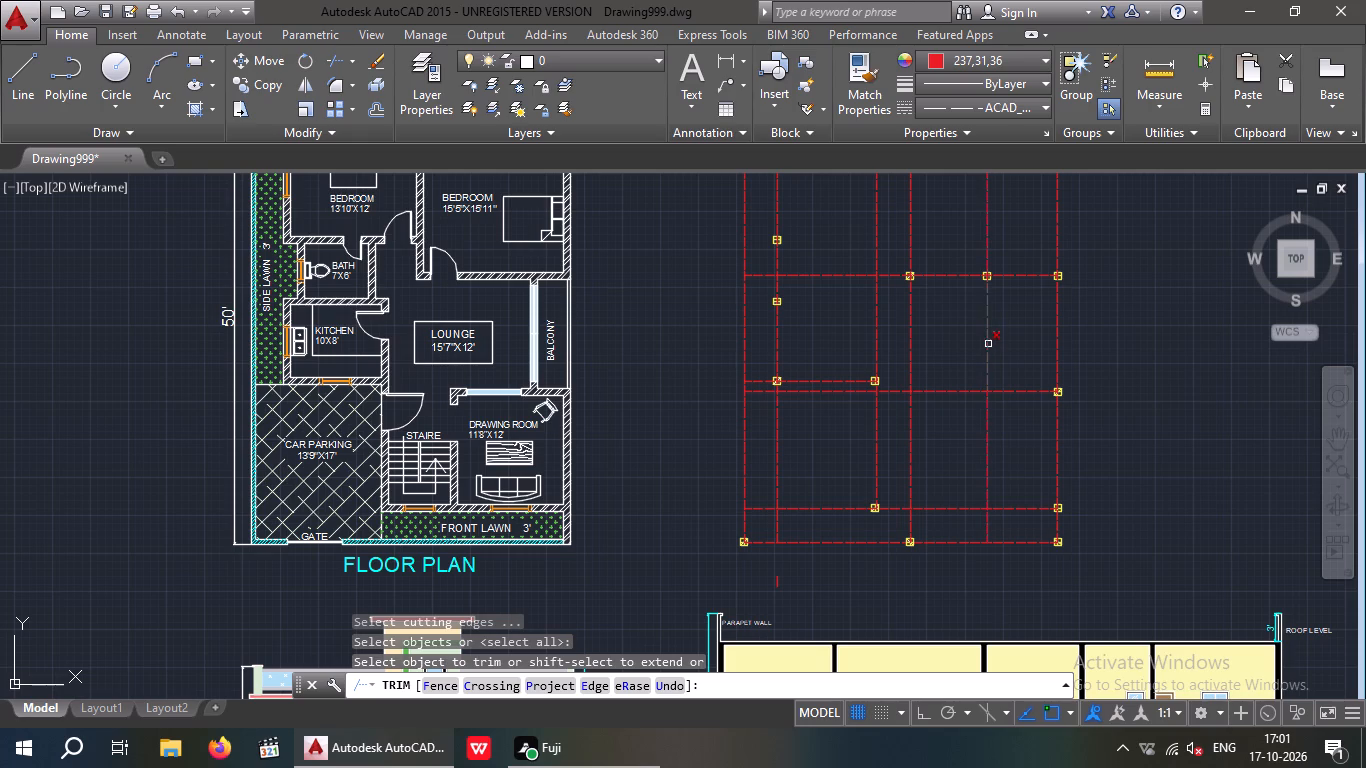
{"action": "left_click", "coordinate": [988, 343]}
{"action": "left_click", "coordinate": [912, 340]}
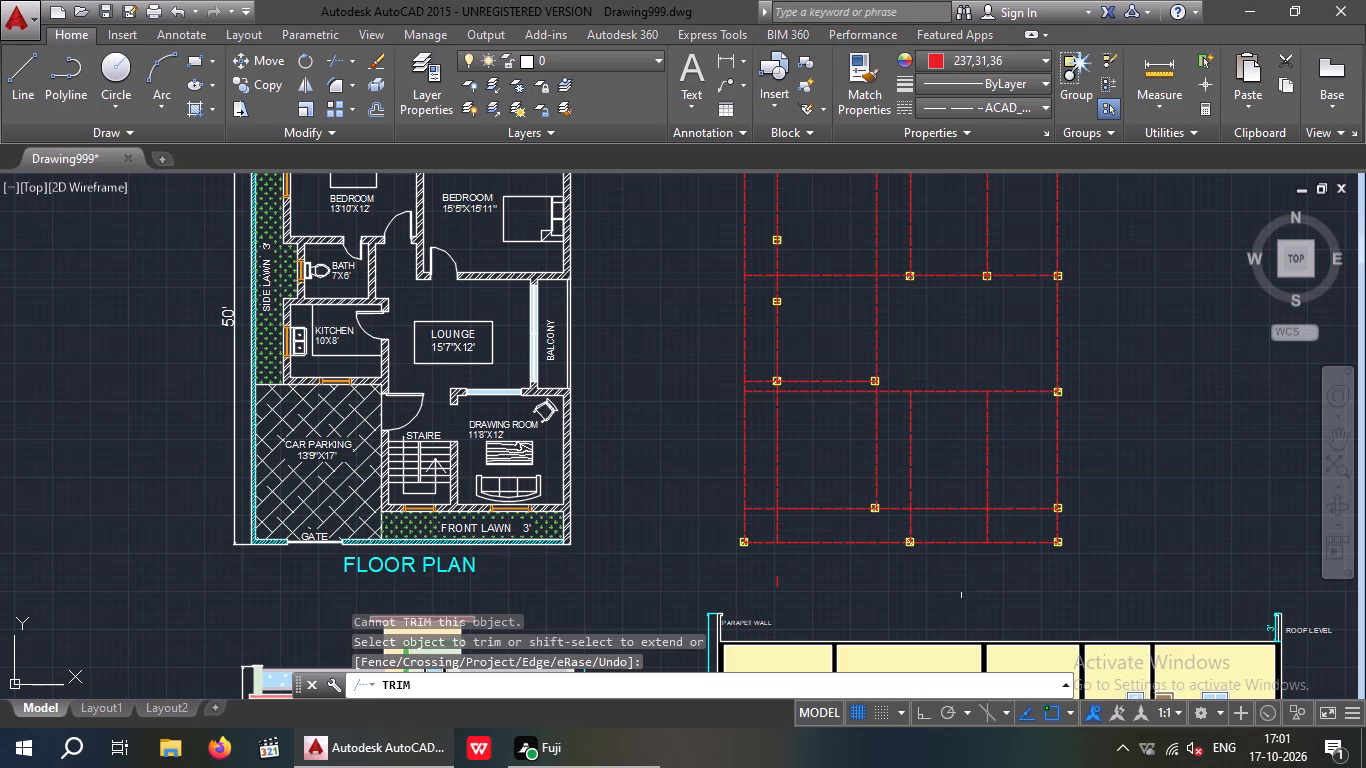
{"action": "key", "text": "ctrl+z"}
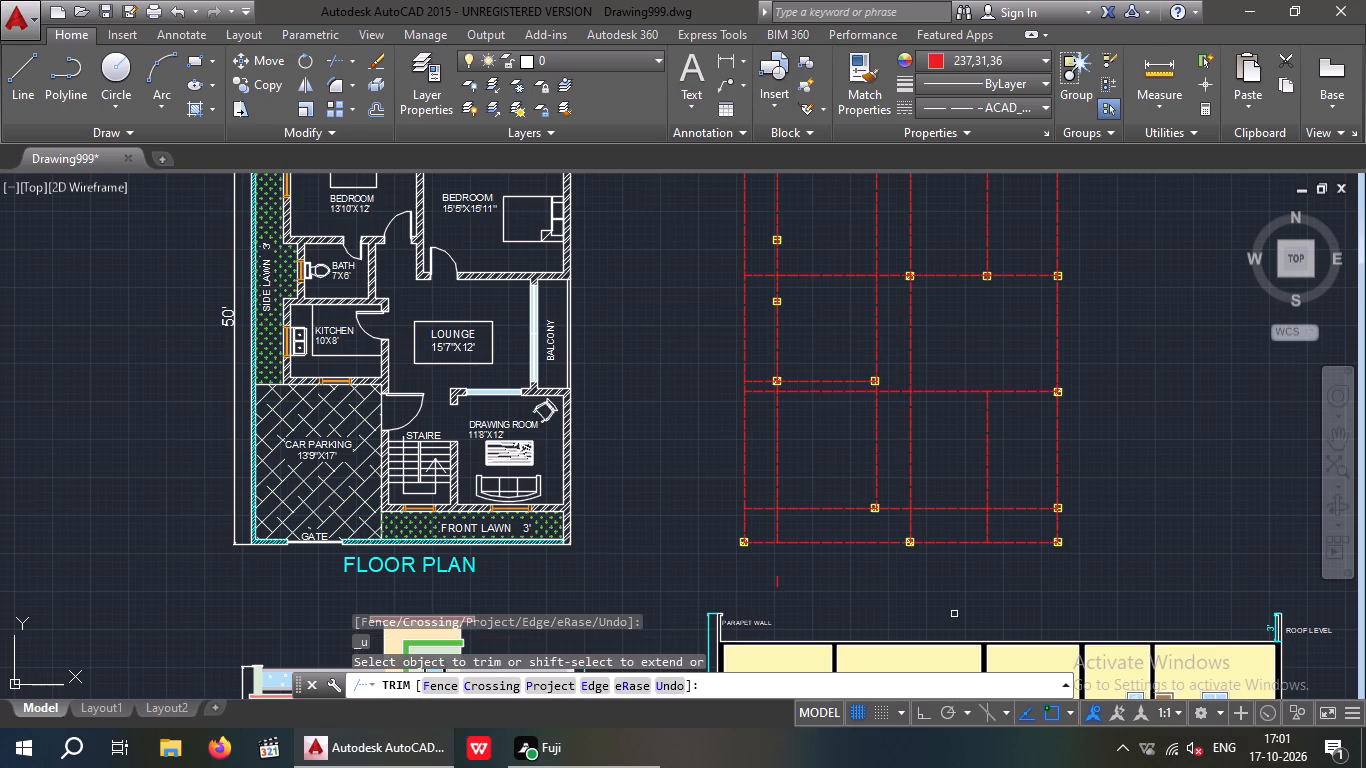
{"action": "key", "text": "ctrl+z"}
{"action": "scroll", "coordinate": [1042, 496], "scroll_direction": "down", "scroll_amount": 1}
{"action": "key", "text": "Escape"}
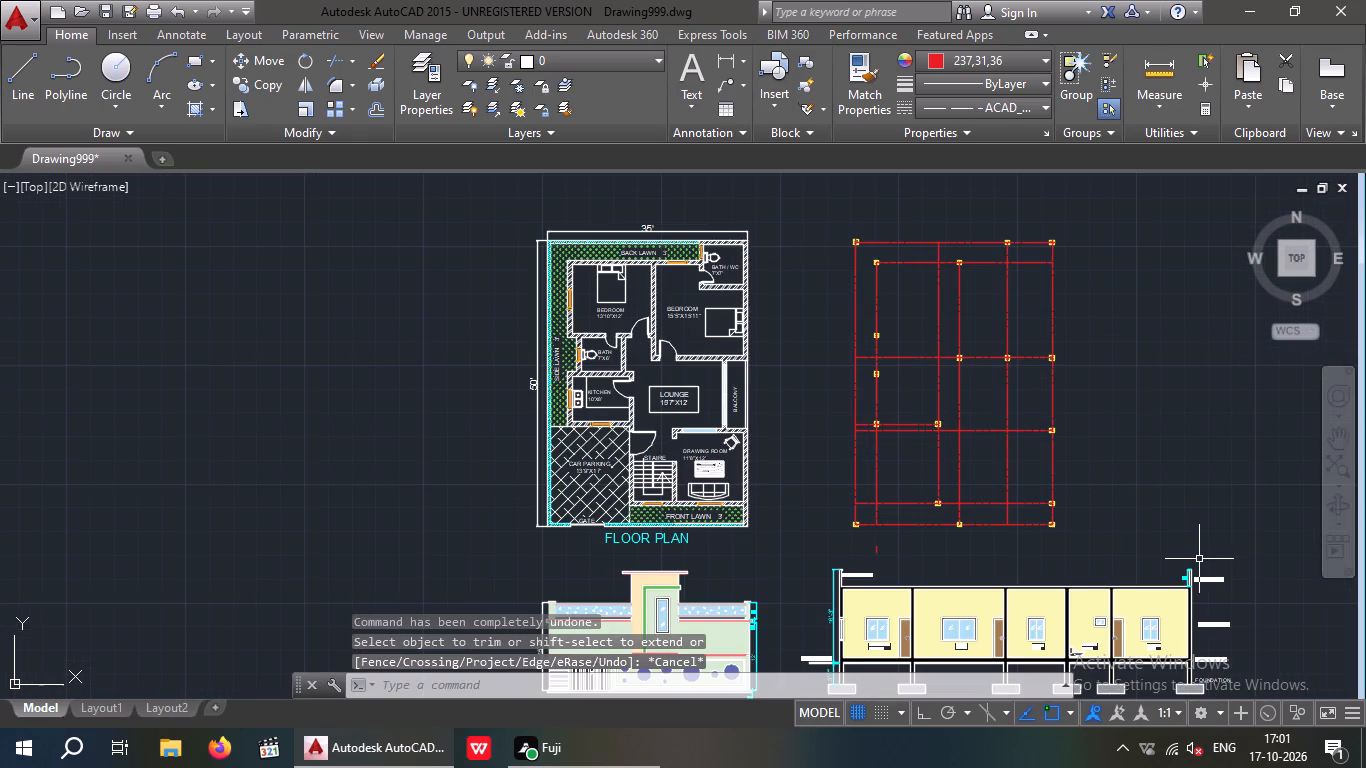
Trim the stair columns' vertical line behind the inner rear row, and the lounge, kitchen and drawing room rows between the two left verticals.
{"action": "middle_click_drag", "start_coordinate": [909, 473], "coordinate": [966, 470]}
{"action": "scroll", "coordinate": [931, 416], "scroll_direction": "up", "scroll_amount": 1}
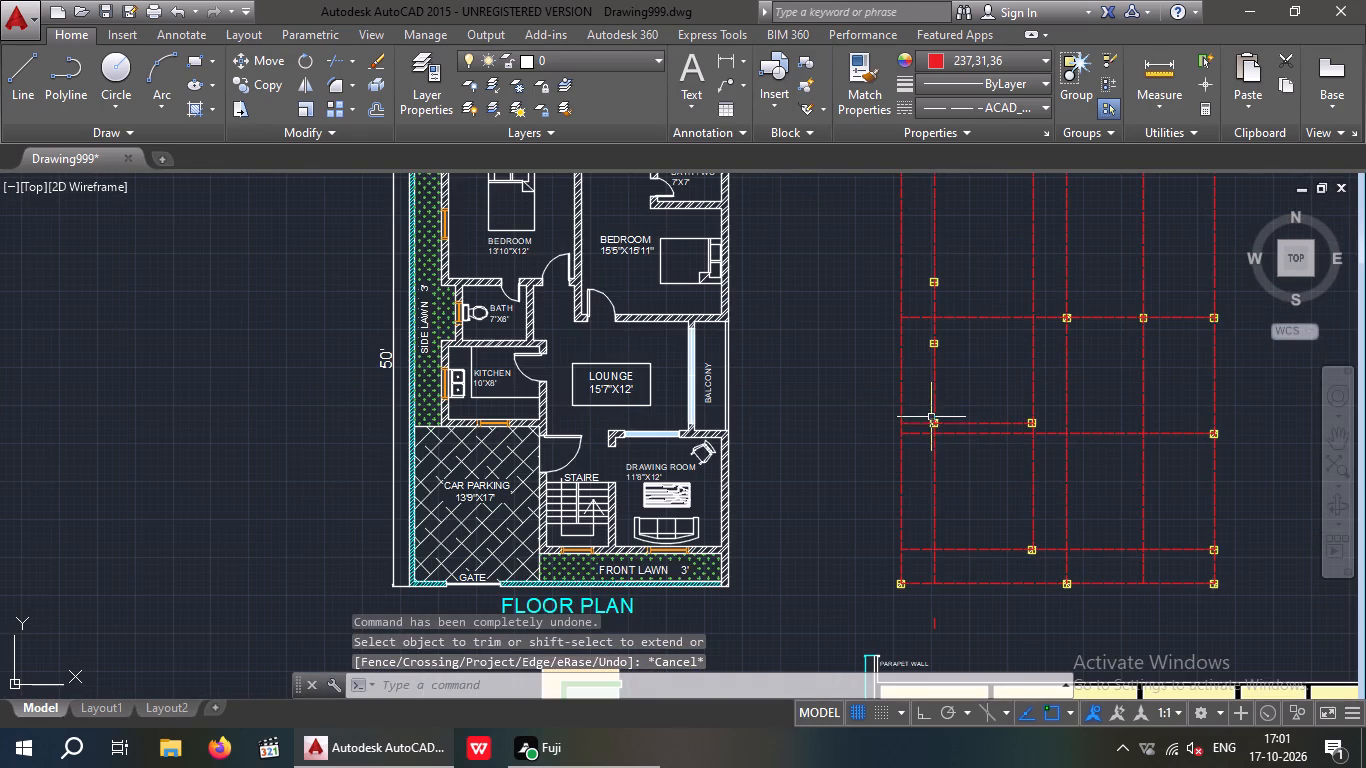
{"action": "scroll", "coordinate": [1126, 455], "scroll_direction": "down", "scroll_amount": 1}
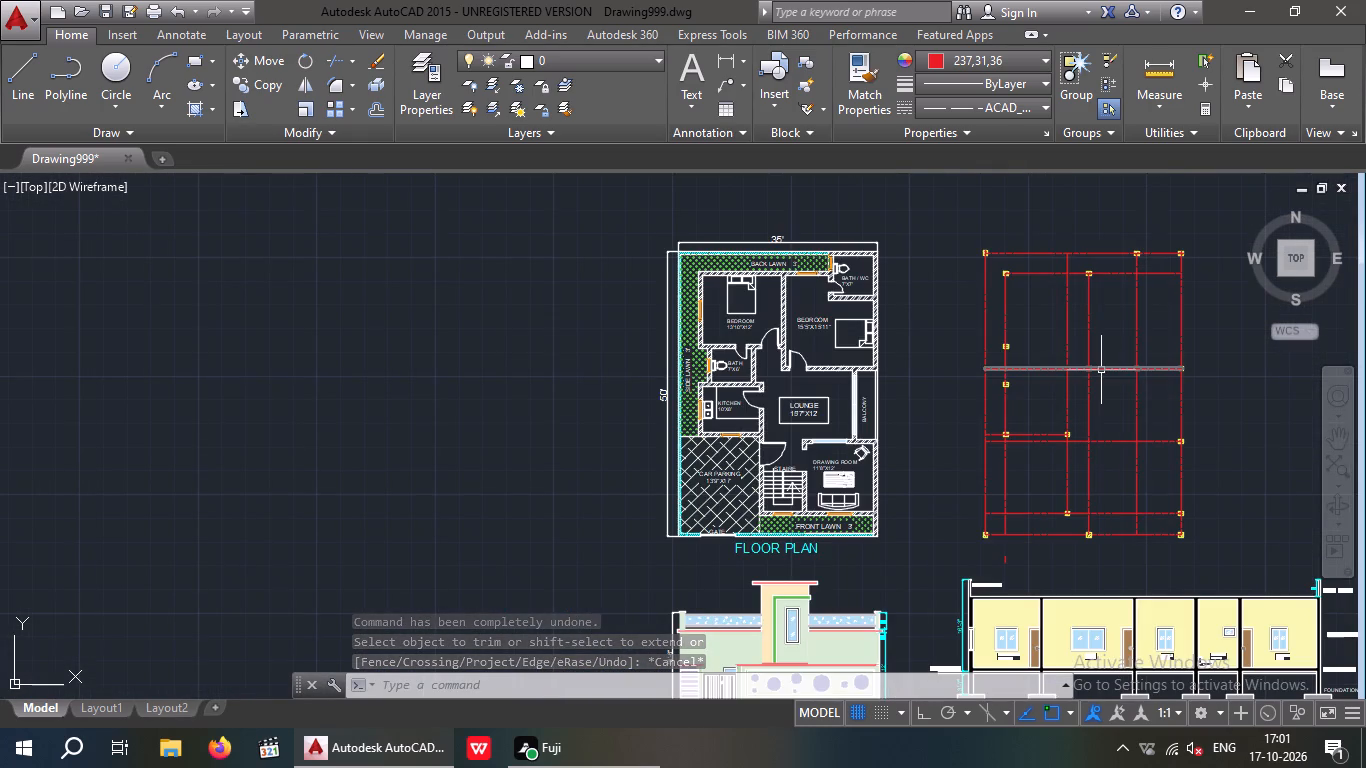
{"action": "type", "text": "TR"}
{"action": "key", "text": "space"}
{"action": "key", "text": "space"}
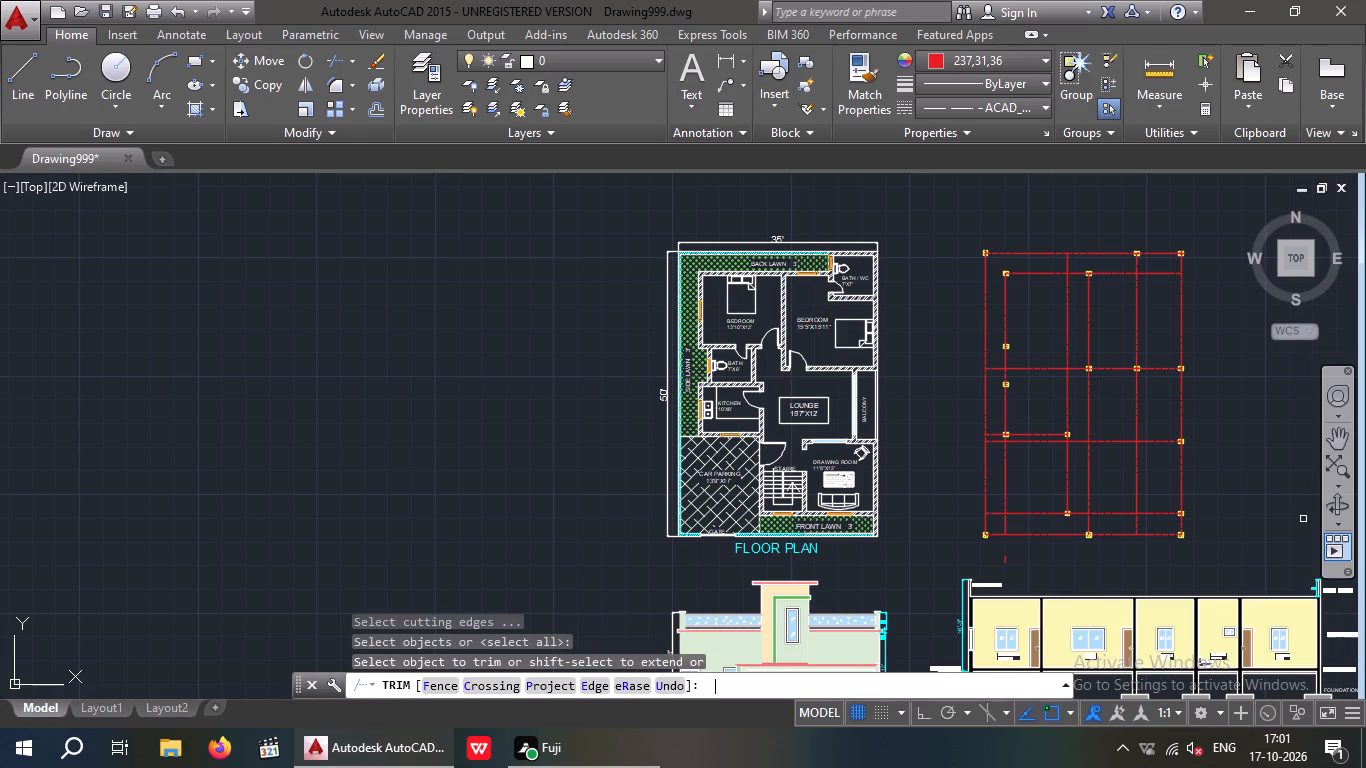
{"action": "scroll", "coordinate": [1067, 256], "scroll_direction": "up", "scroll_amount": 1}
{"action": "left_click", "coordinate": [1068, 271]}
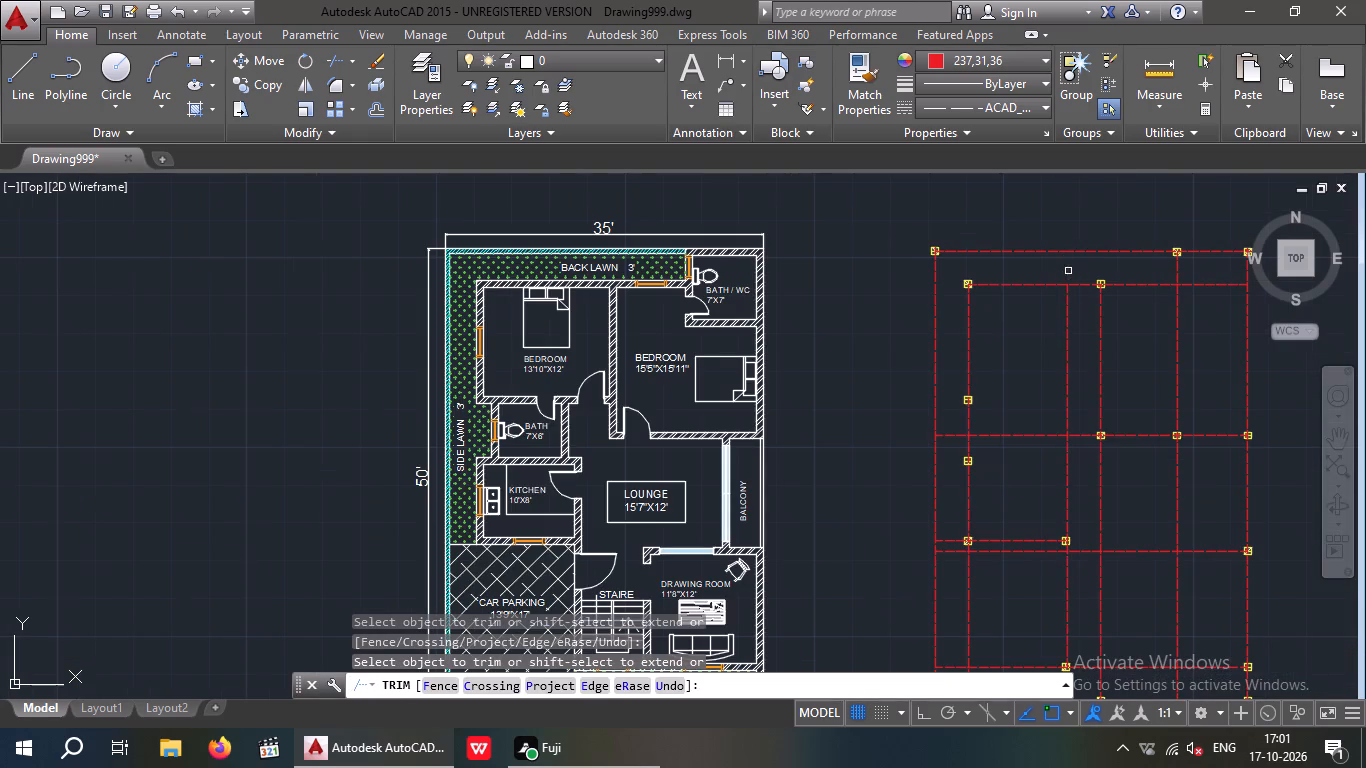
{"action": "left_click", "coordinate": [949, 435]}
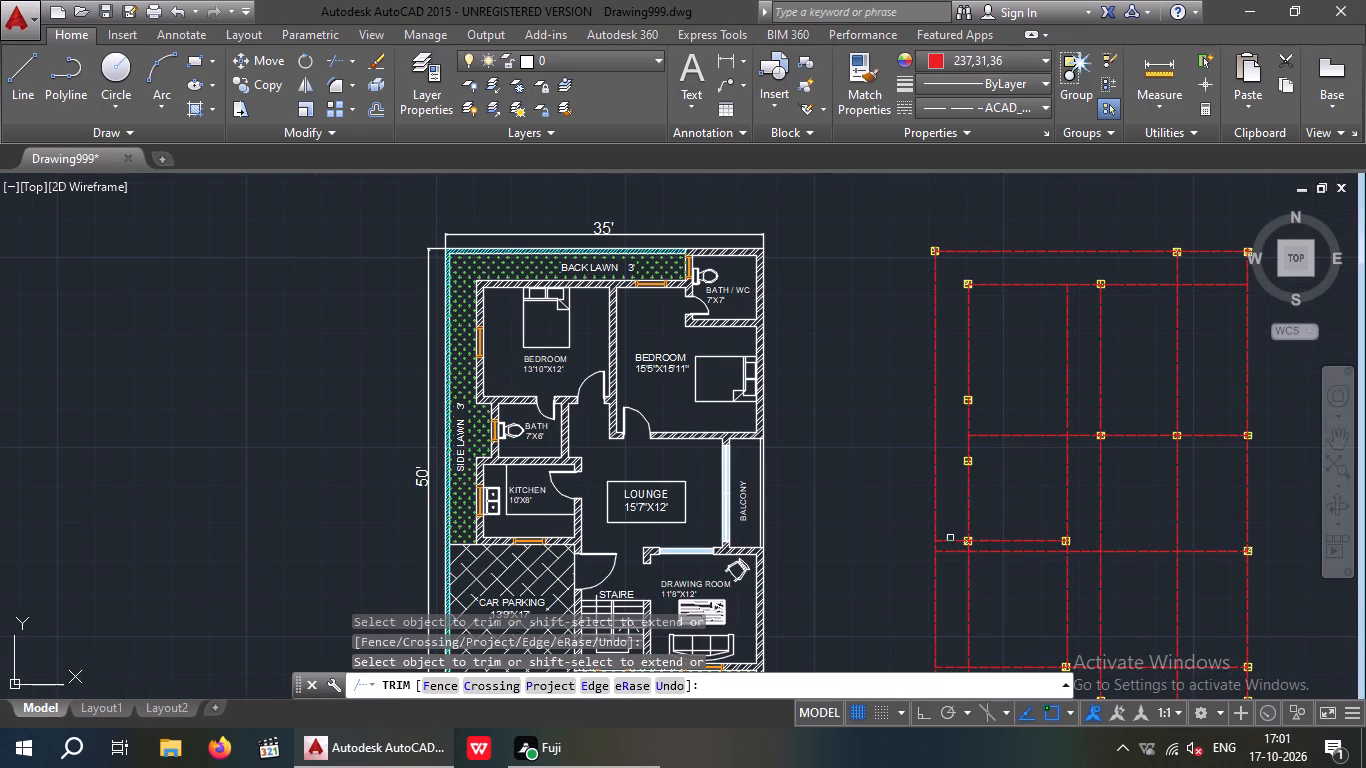
{"action": "left_click", "coordinate": [946, 539]}
{"action": "left_click", "coordinate": [954, 549]}
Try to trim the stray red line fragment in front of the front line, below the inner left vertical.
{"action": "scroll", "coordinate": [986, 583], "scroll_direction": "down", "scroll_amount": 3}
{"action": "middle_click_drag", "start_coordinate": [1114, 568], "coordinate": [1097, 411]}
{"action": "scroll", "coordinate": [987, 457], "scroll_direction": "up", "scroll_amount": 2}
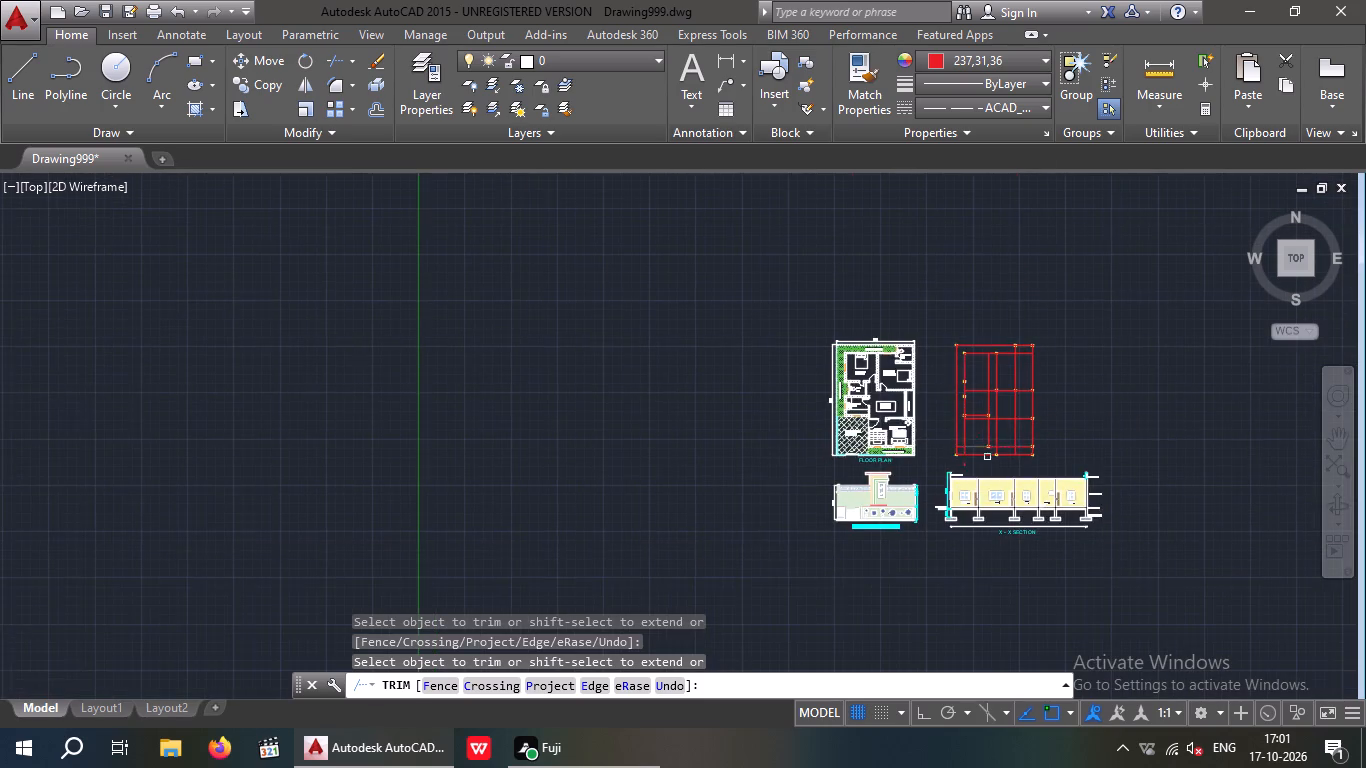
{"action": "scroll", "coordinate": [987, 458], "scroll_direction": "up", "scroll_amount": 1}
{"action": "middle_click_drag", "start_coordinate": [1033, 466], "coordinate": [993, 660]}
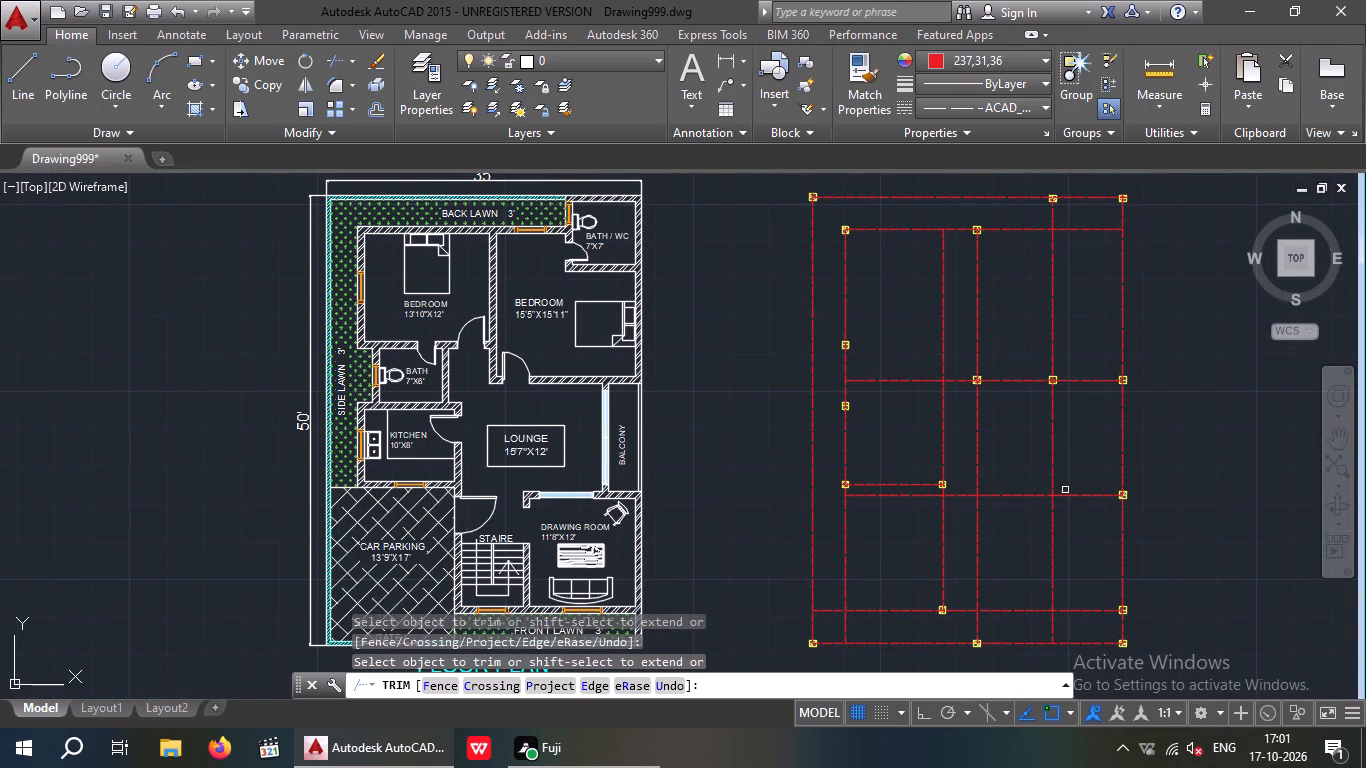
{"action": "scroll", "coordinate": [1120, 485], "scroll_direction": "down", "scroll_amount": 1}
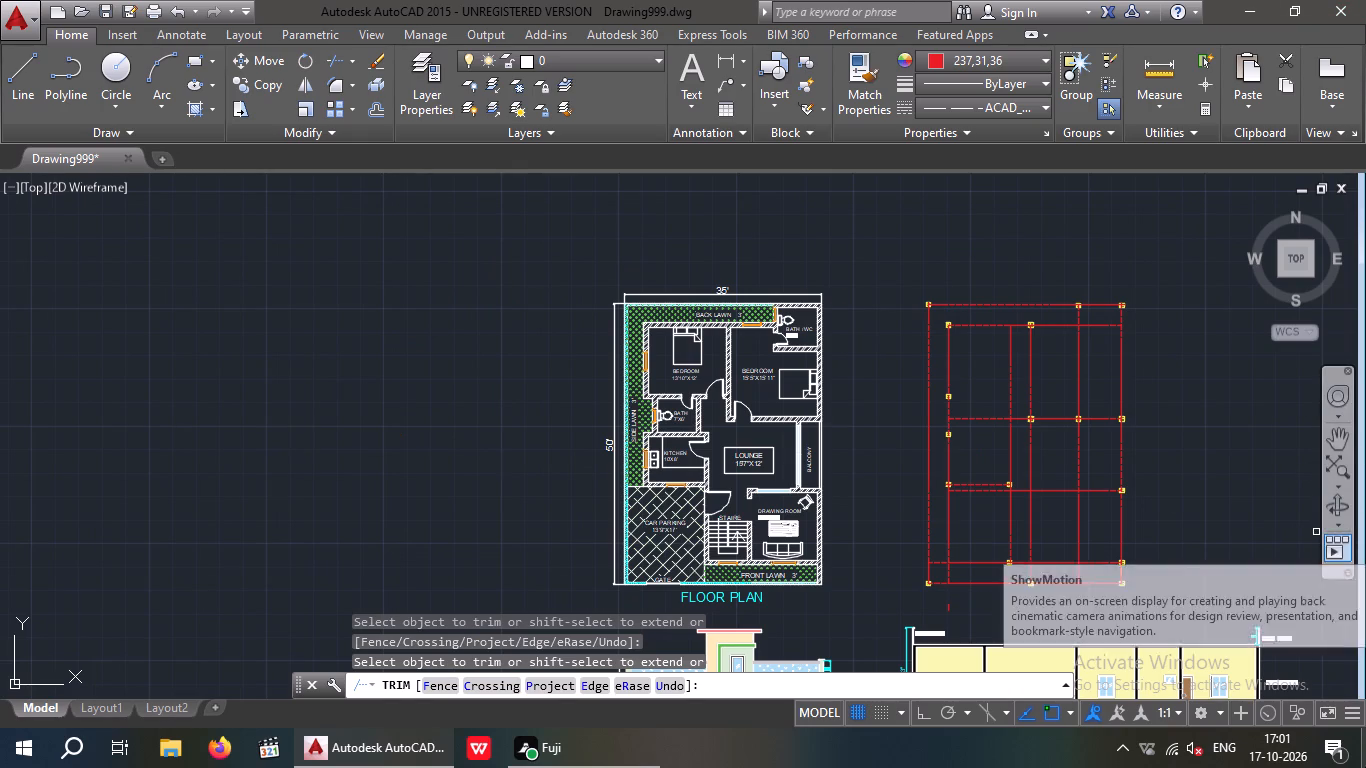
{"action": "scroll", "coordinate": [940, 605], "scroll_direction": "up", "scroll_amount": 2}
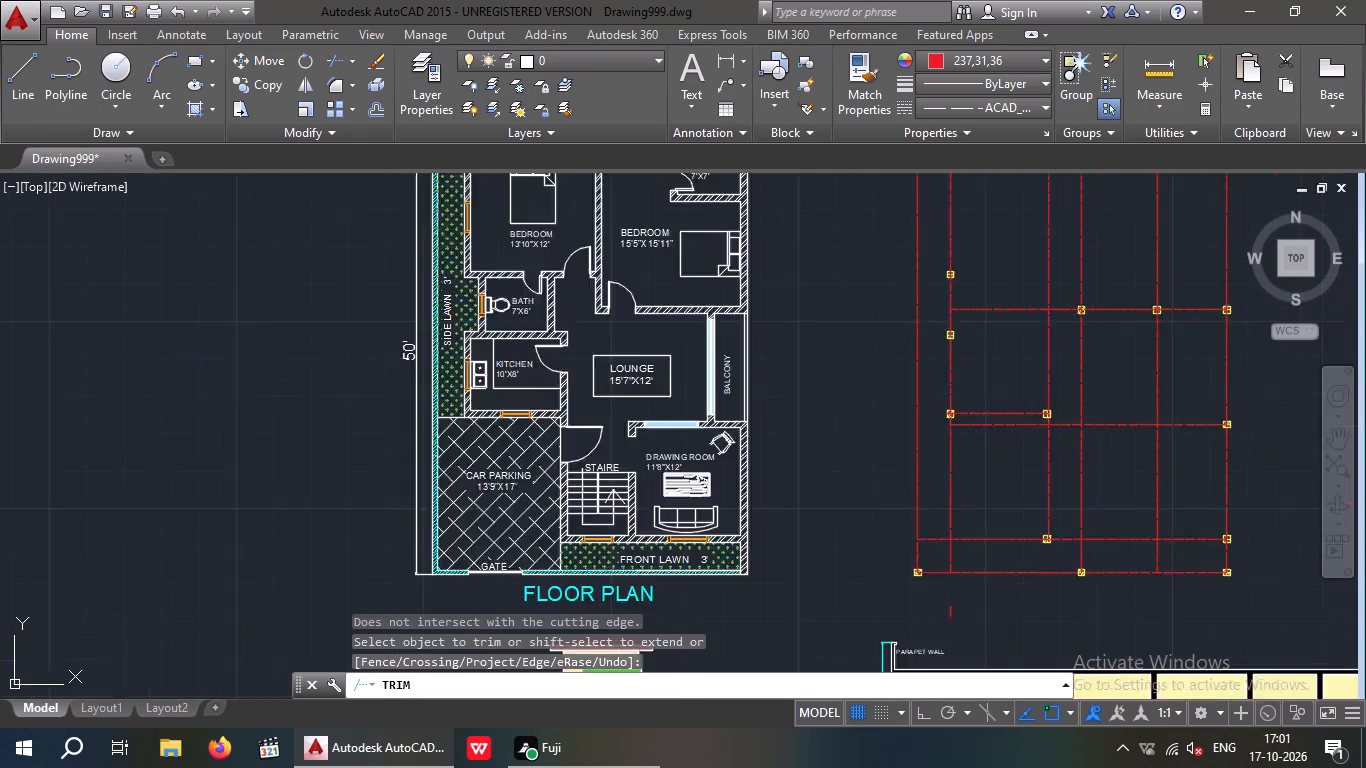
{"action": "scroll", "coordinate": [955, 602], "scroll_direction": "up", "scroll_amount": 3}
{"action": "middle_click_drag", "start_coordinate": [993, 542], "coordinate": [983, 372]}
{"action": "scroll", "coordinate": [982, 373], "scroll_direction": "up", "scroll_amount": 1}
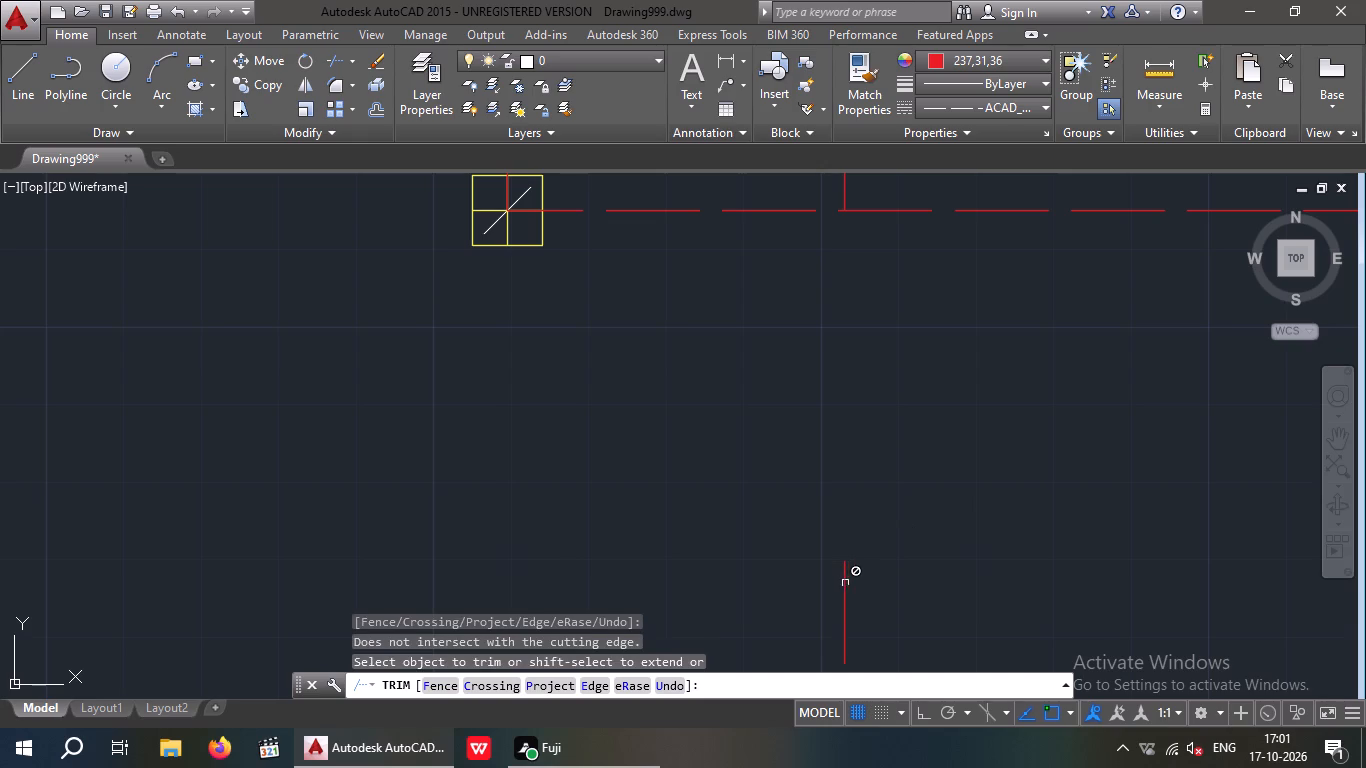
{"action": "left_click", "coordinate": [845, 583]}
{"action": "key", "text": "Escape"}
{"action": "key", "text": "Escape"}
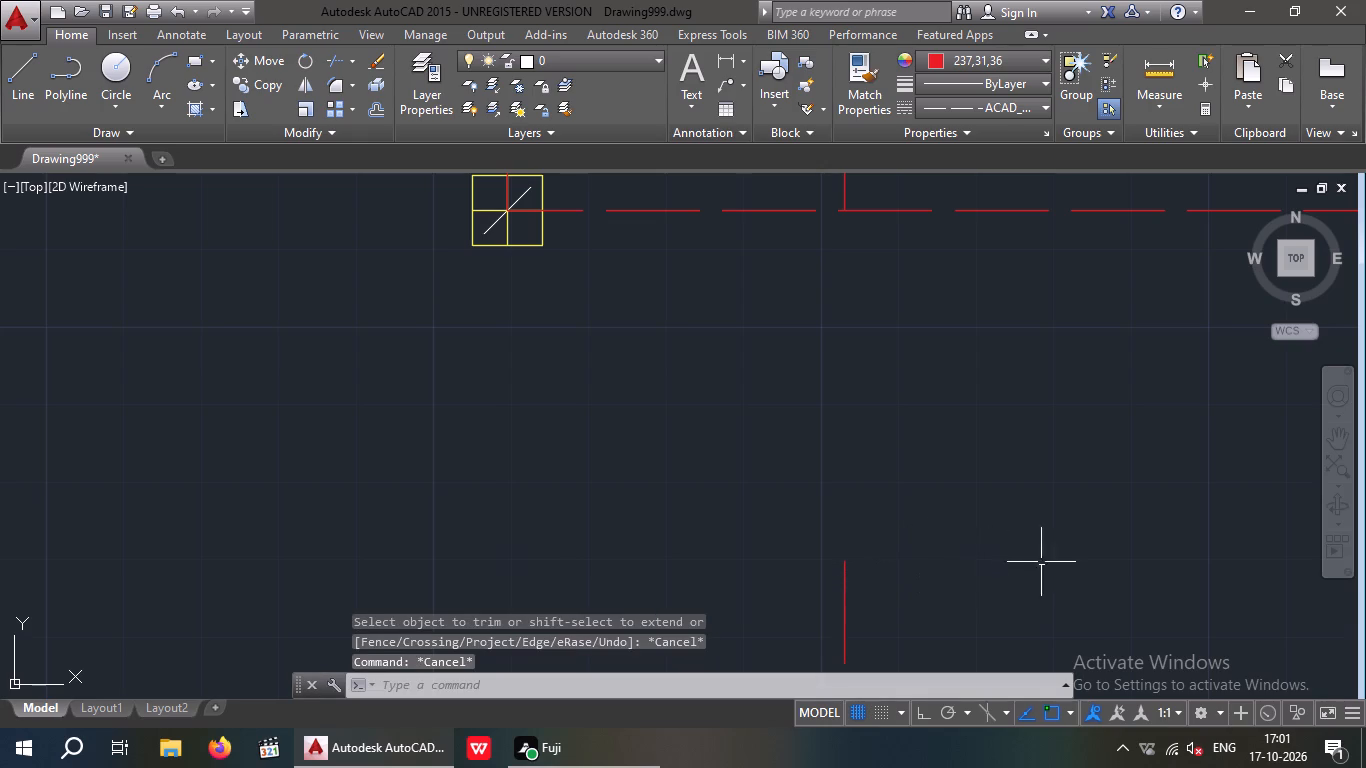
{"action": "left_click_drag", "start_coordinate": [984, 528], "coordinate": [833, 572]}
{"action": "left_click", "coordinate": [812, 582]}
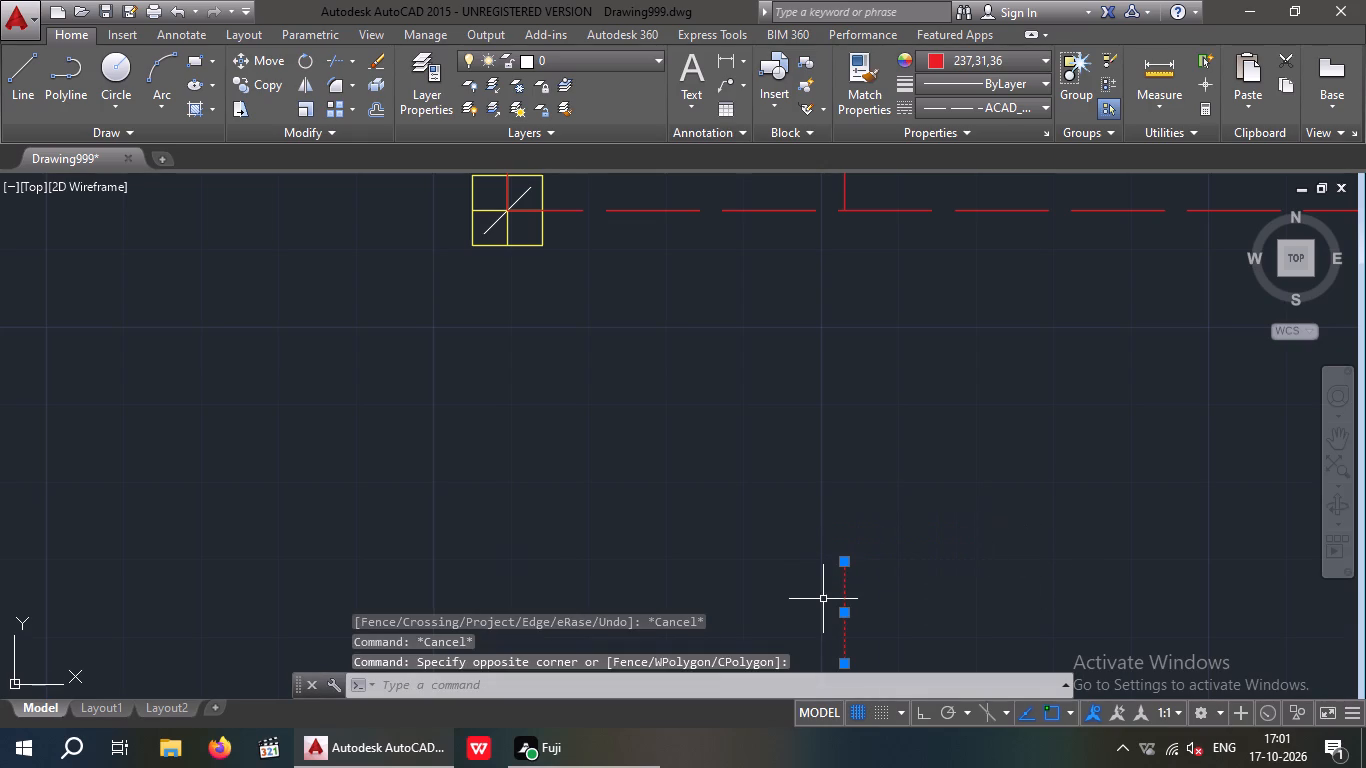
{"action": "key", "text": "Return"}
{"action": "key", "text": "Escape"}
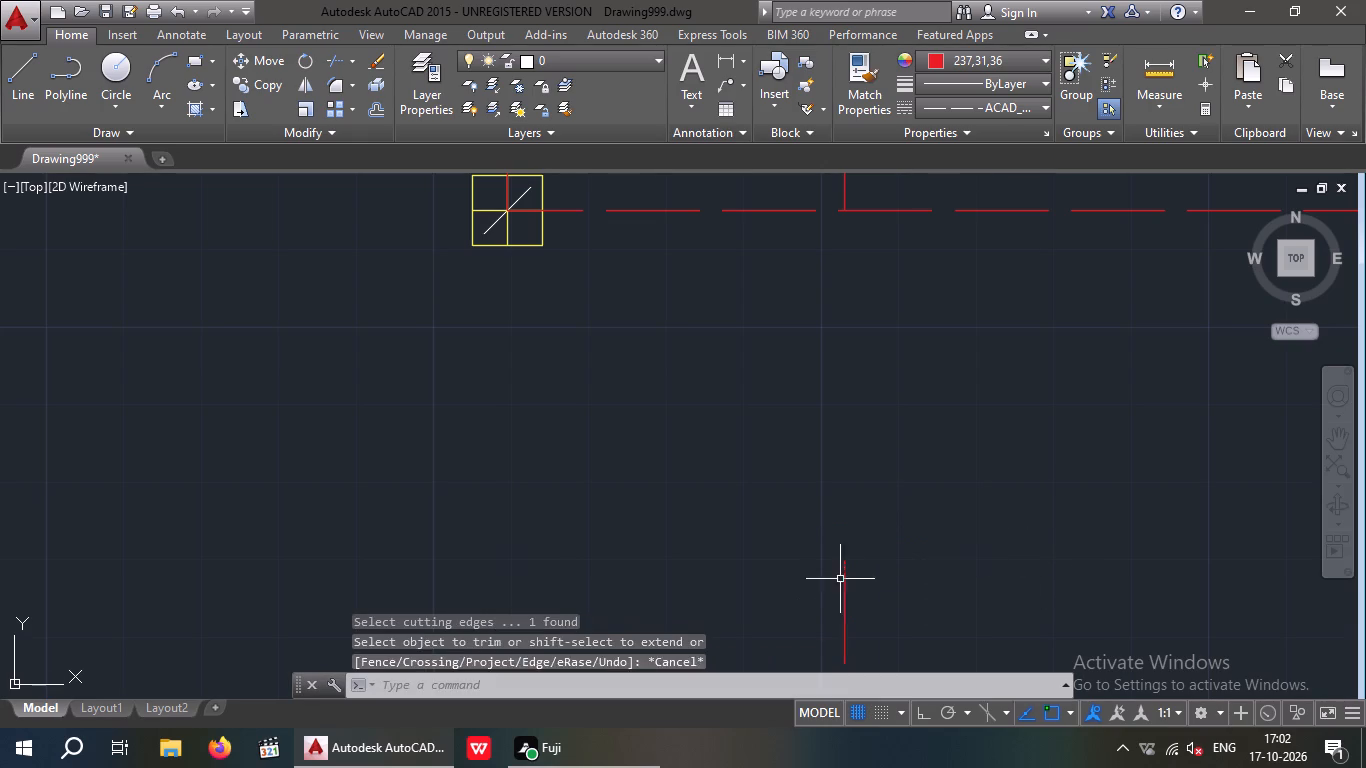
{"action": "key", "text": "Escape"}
Delete the stray red line fragment in front of the front line.
{"action": "left_click_drag", "start_coordinate": [924, 539], "coordinate": [821, 579]}
{"action": "left_click", "coordinate": [806, 586]}
{"action": "key", "text": "Delete"}
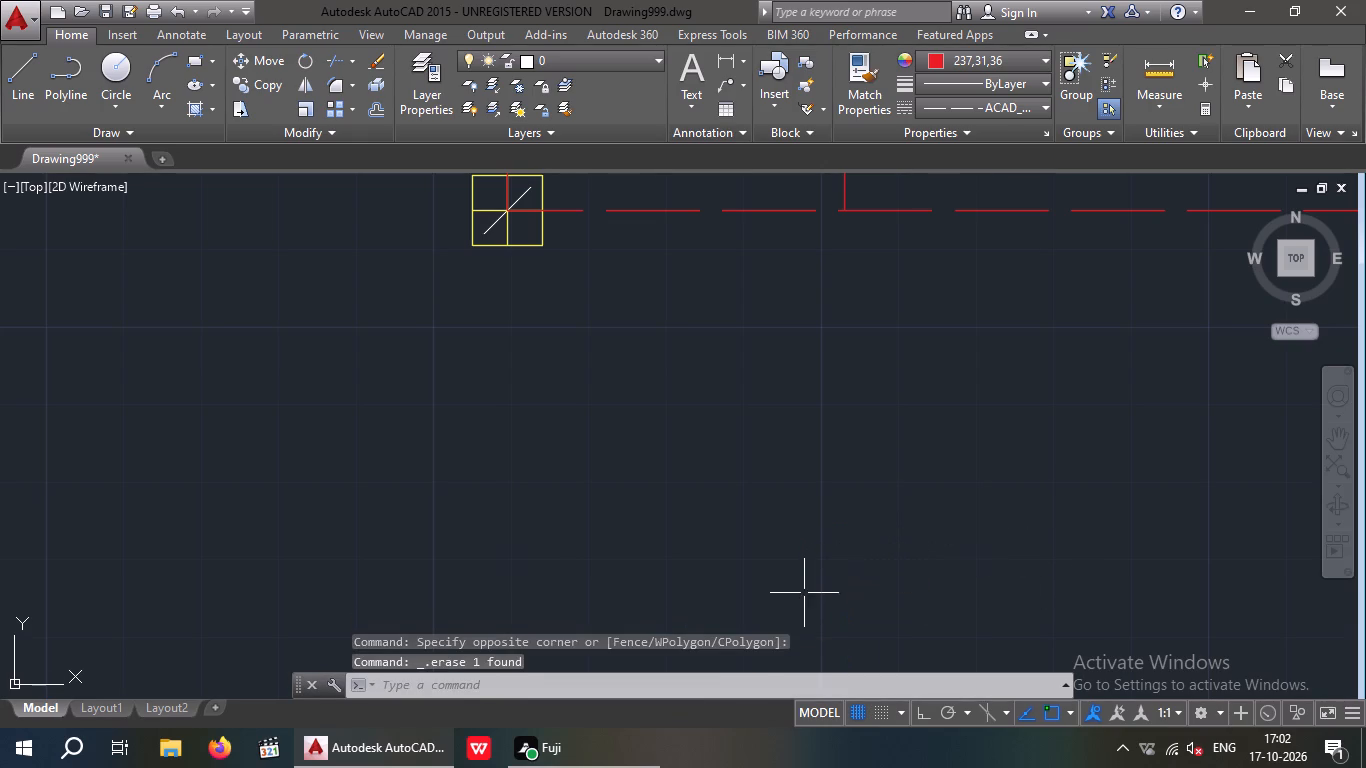
Save the drawing.
{"action": "key", "text": "ctrl+s"}
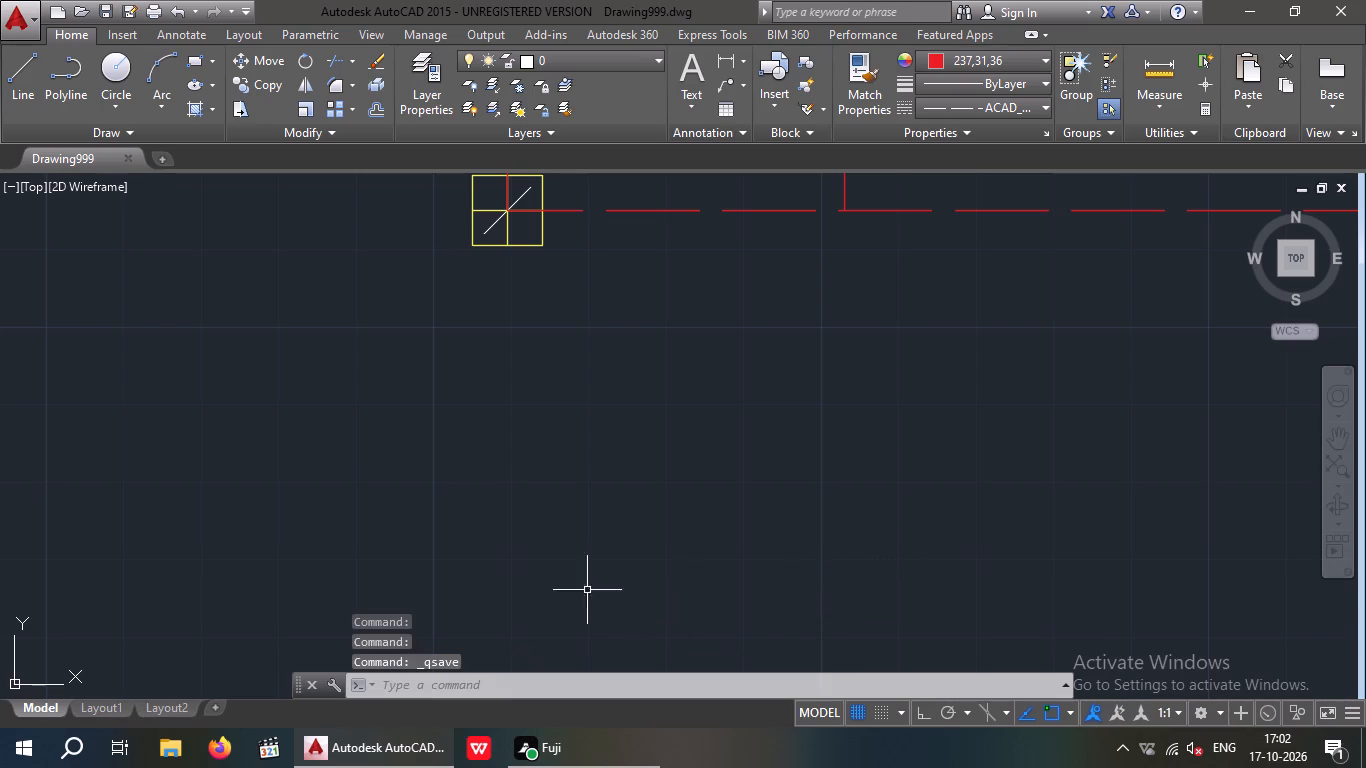
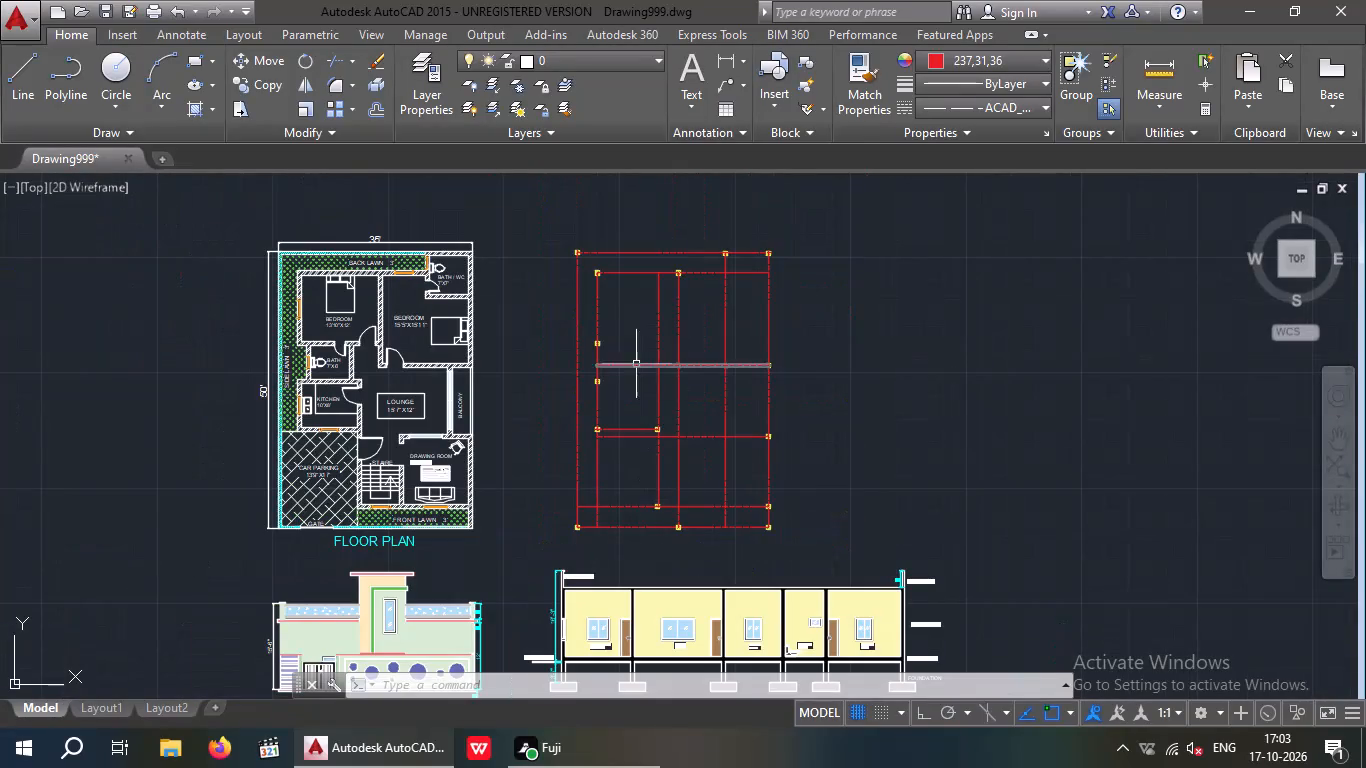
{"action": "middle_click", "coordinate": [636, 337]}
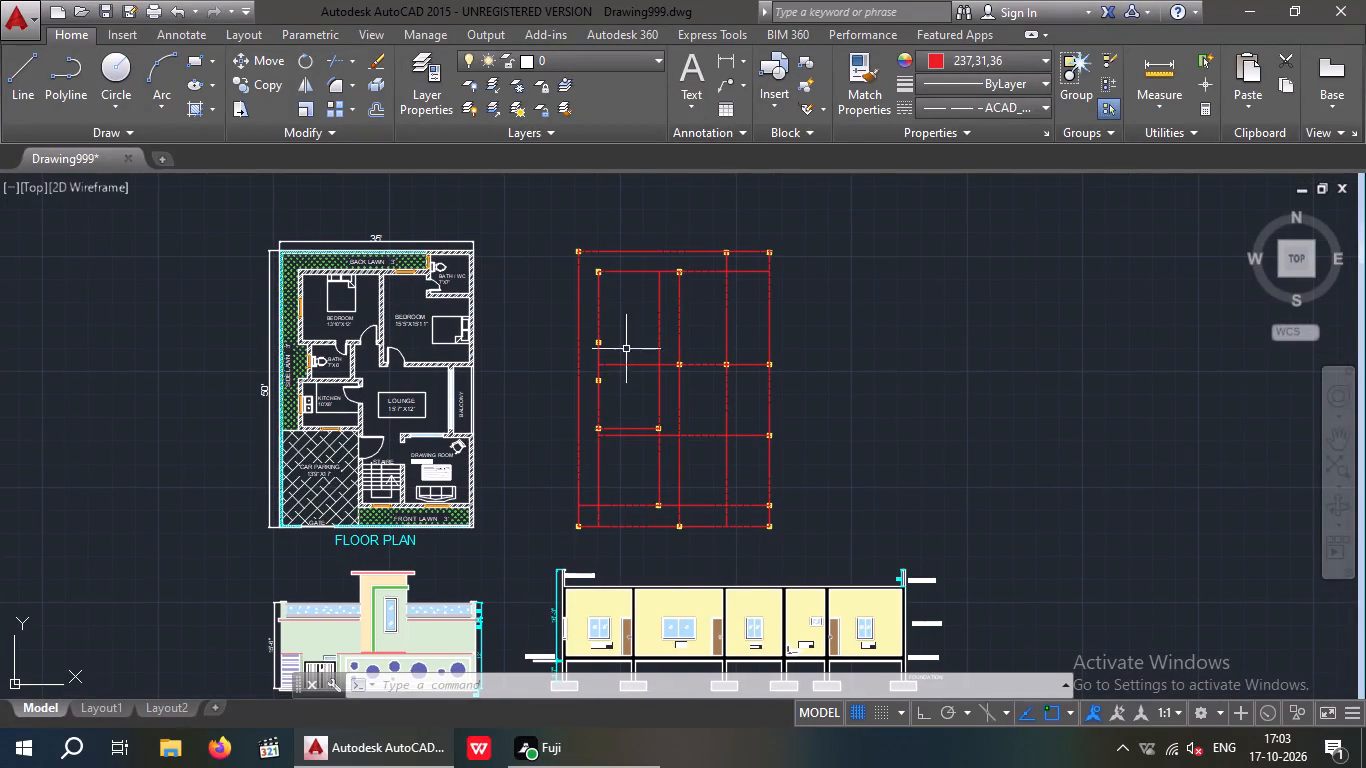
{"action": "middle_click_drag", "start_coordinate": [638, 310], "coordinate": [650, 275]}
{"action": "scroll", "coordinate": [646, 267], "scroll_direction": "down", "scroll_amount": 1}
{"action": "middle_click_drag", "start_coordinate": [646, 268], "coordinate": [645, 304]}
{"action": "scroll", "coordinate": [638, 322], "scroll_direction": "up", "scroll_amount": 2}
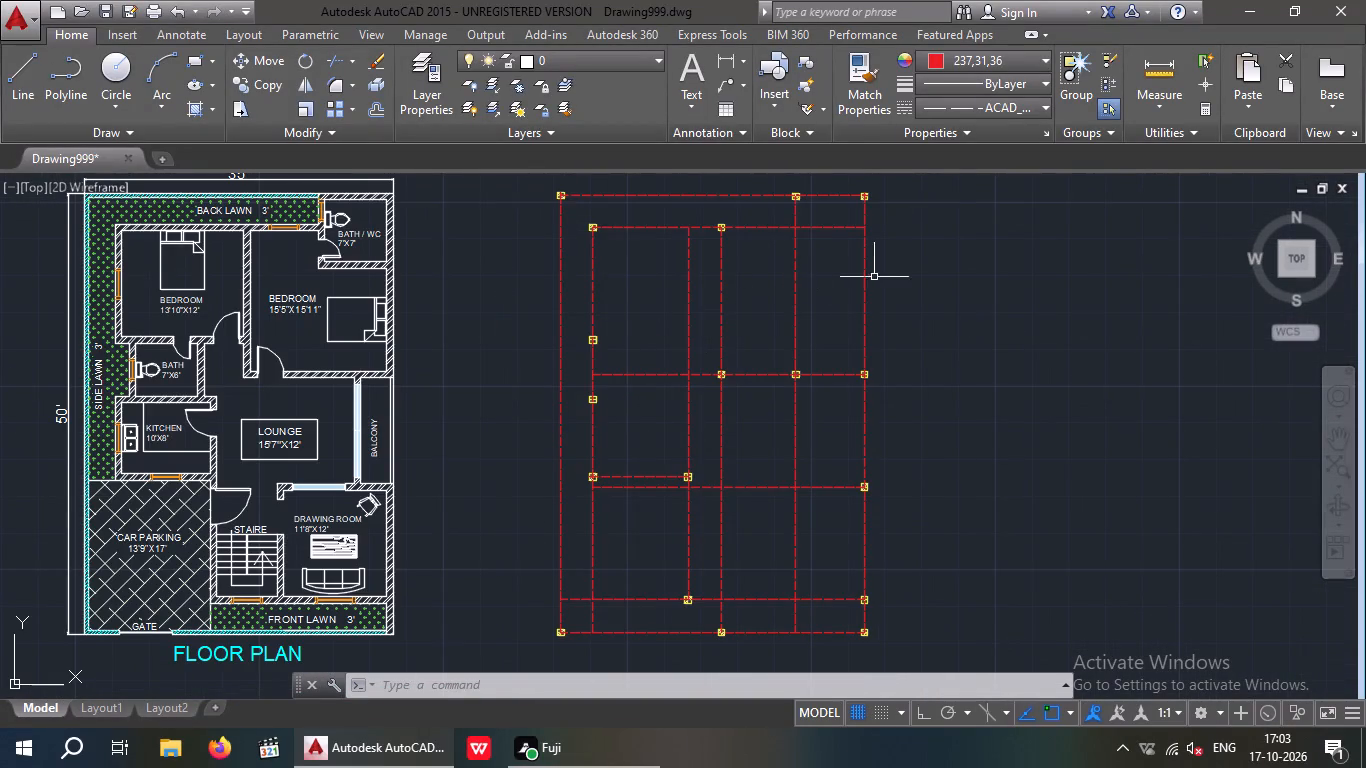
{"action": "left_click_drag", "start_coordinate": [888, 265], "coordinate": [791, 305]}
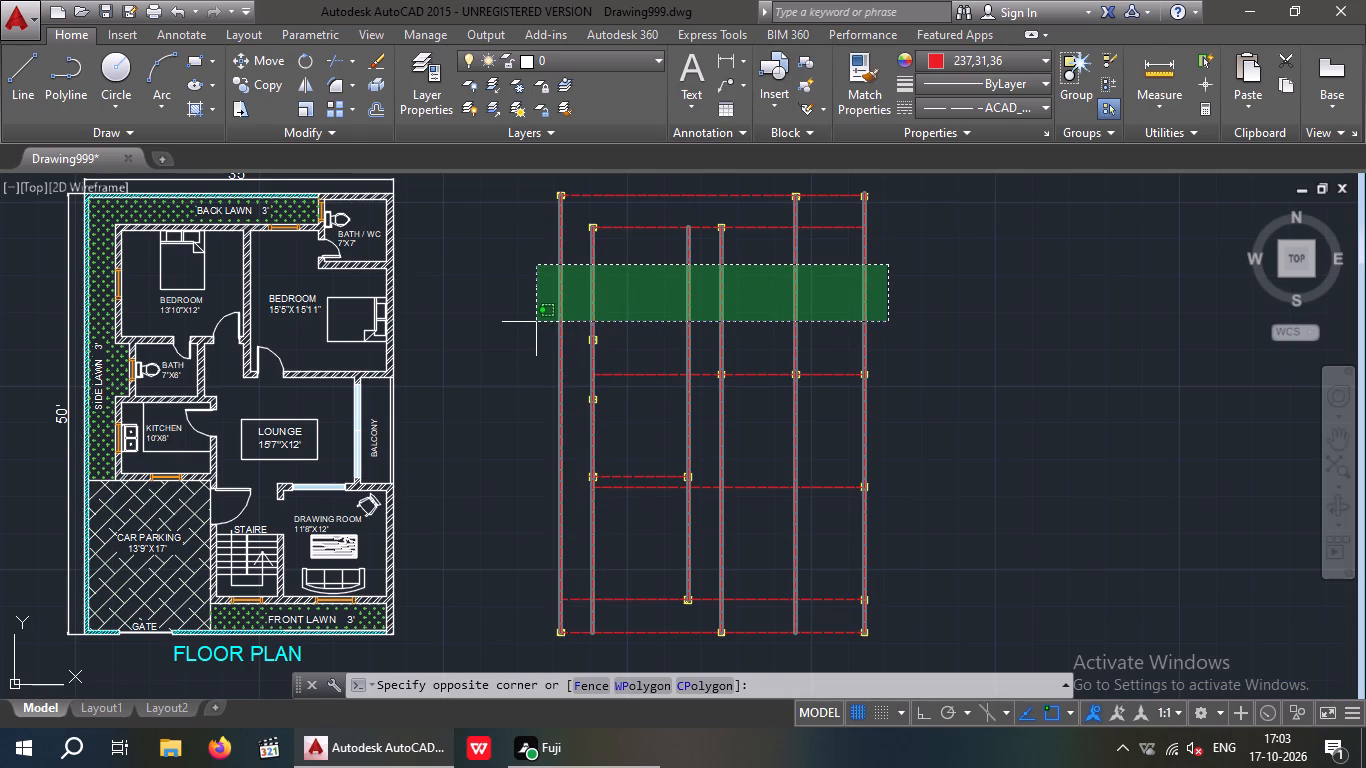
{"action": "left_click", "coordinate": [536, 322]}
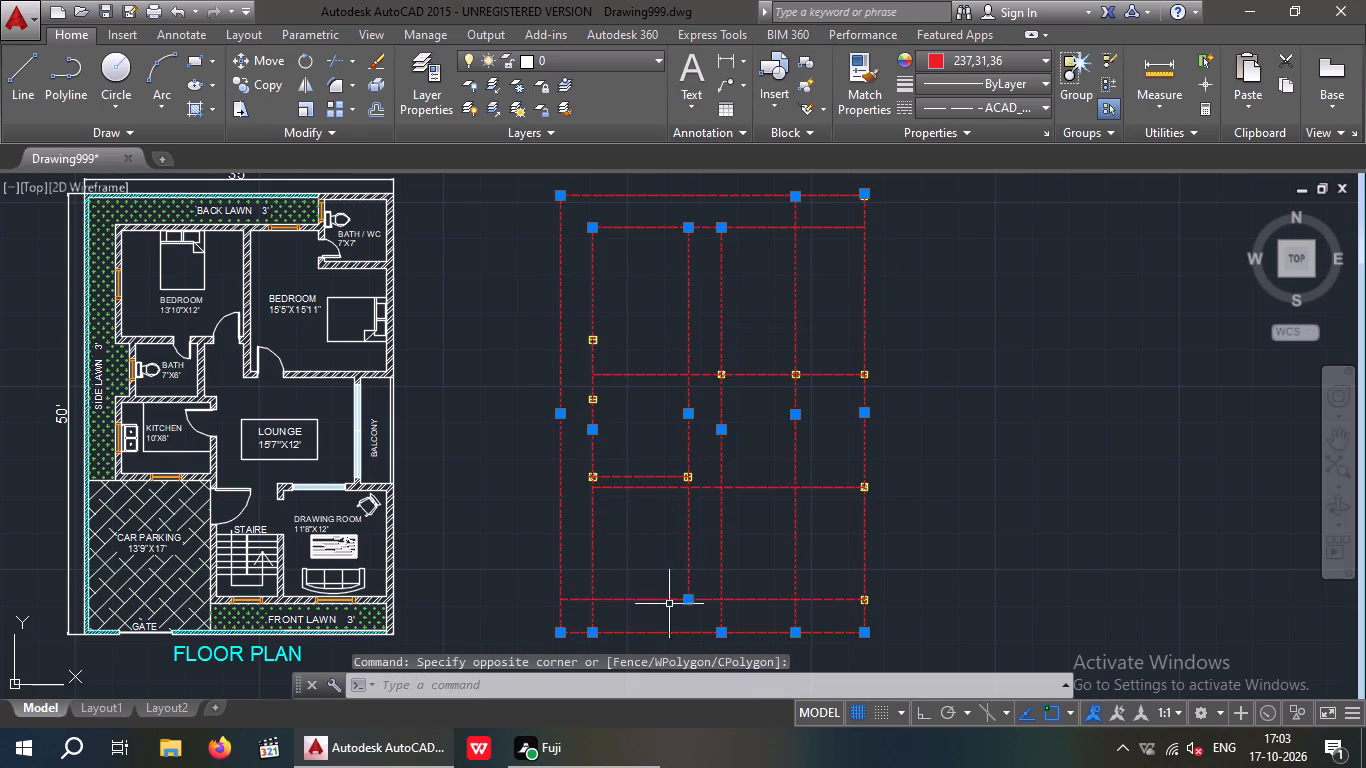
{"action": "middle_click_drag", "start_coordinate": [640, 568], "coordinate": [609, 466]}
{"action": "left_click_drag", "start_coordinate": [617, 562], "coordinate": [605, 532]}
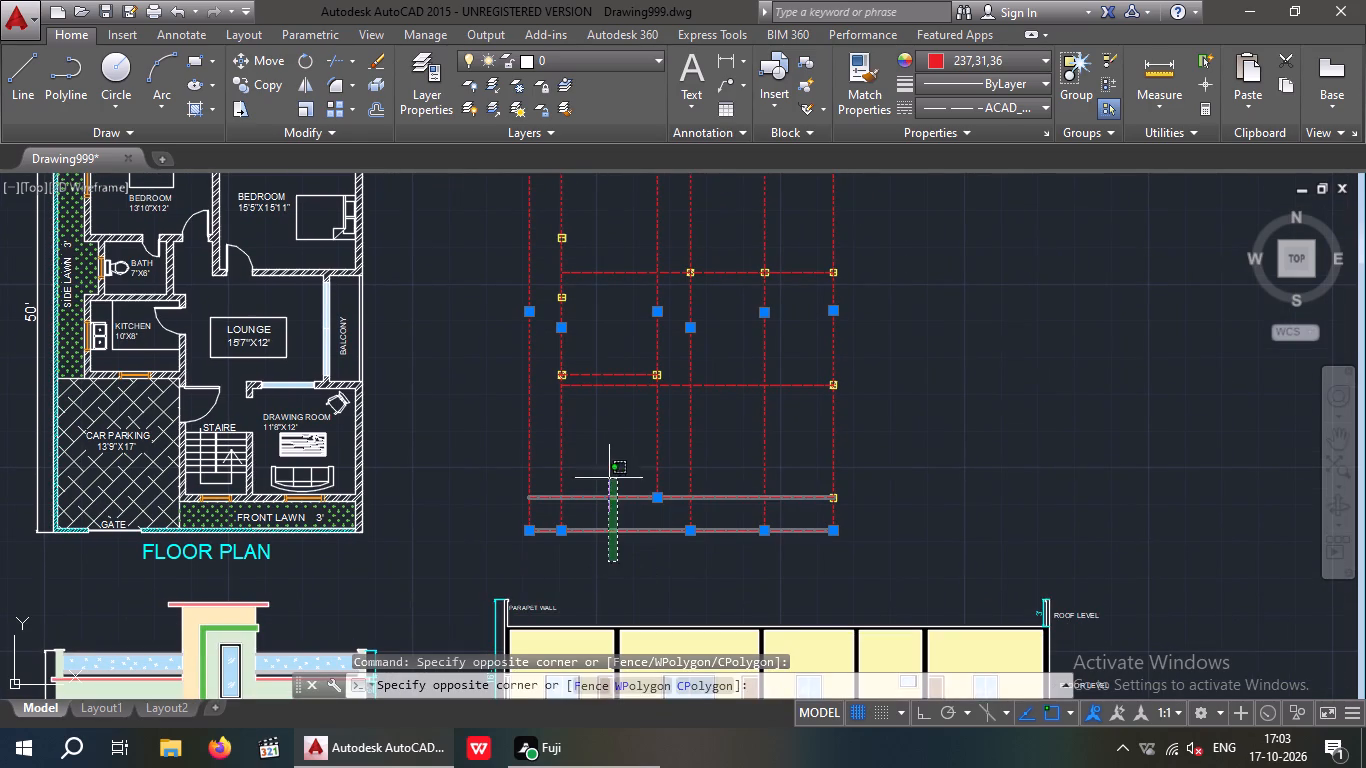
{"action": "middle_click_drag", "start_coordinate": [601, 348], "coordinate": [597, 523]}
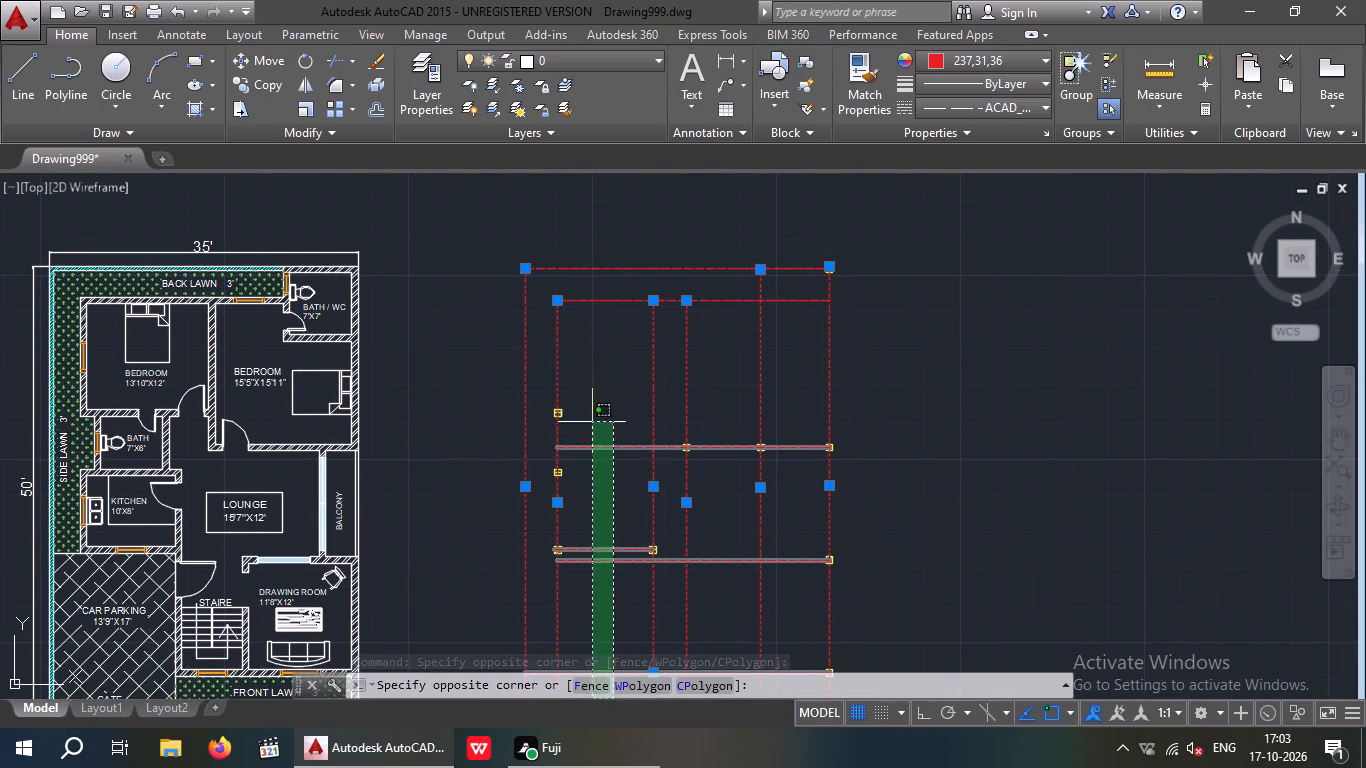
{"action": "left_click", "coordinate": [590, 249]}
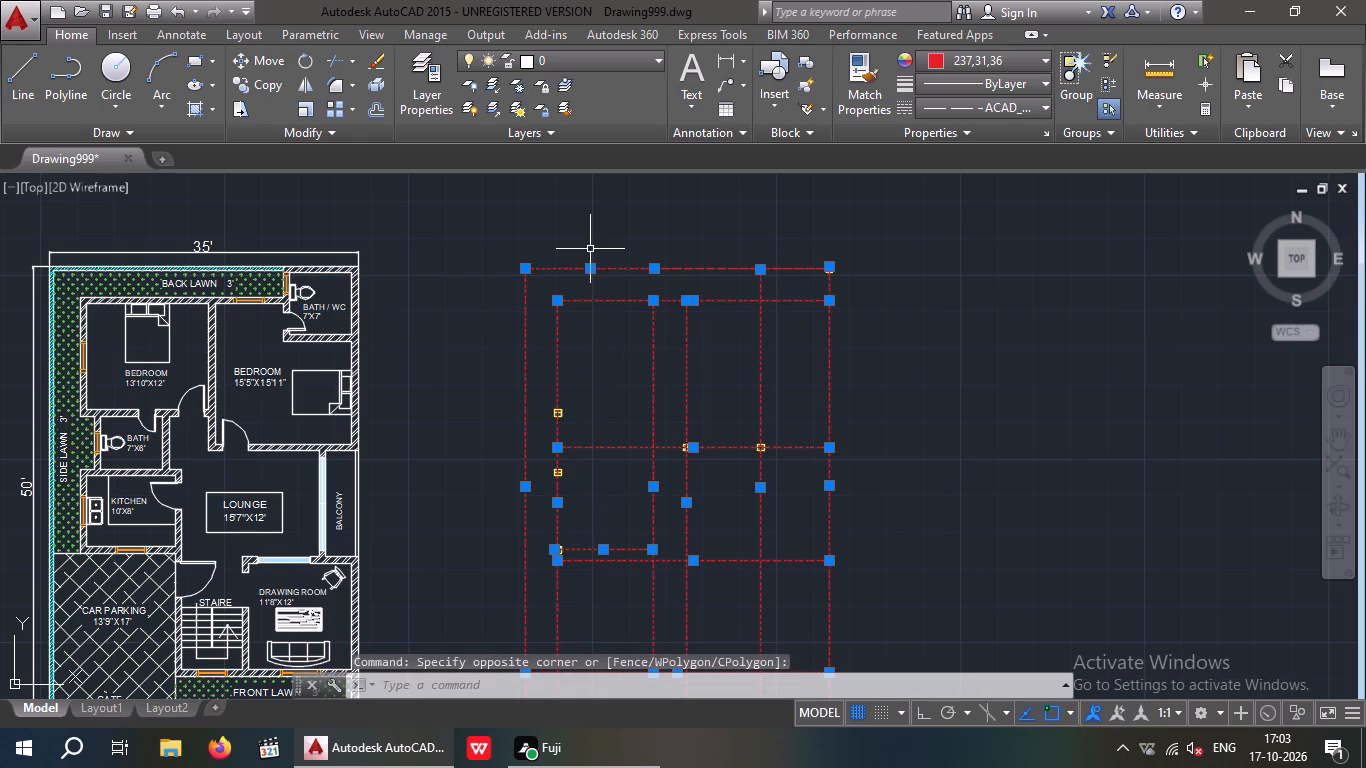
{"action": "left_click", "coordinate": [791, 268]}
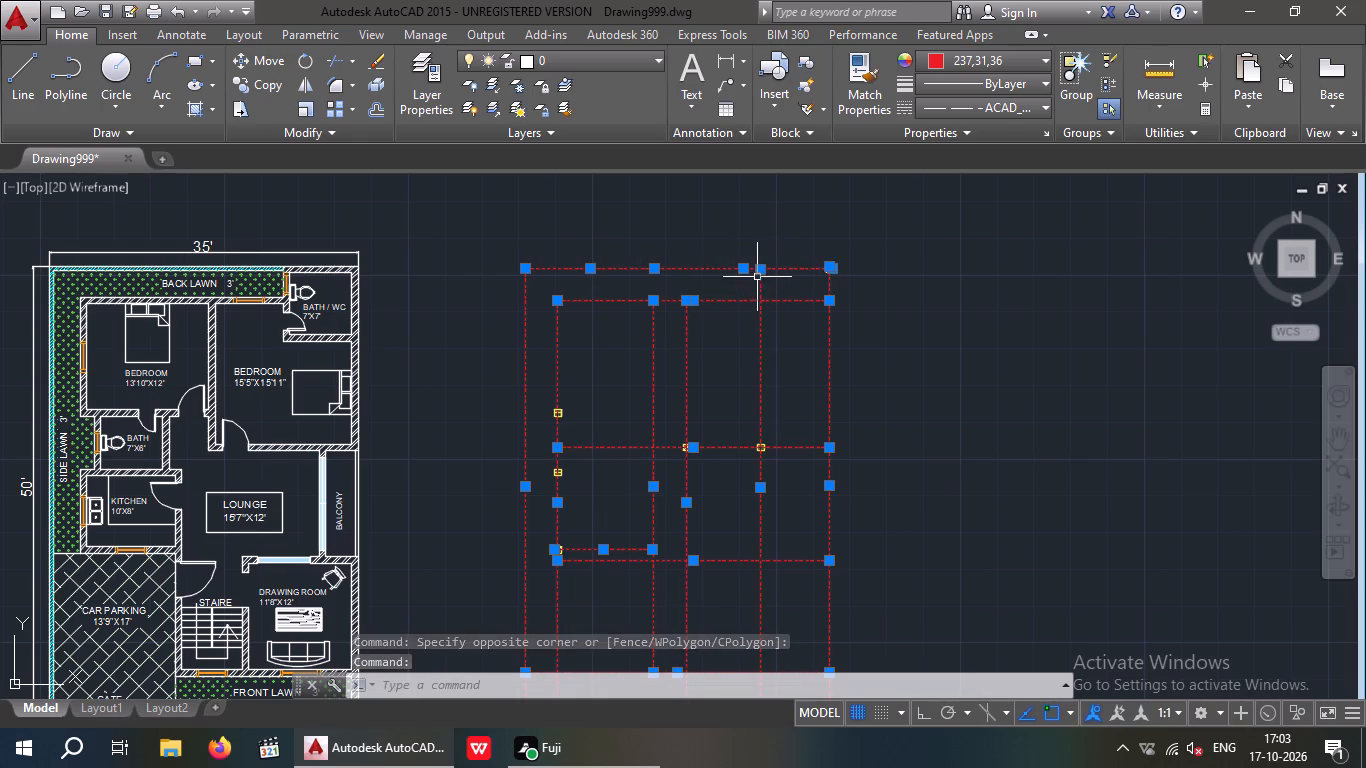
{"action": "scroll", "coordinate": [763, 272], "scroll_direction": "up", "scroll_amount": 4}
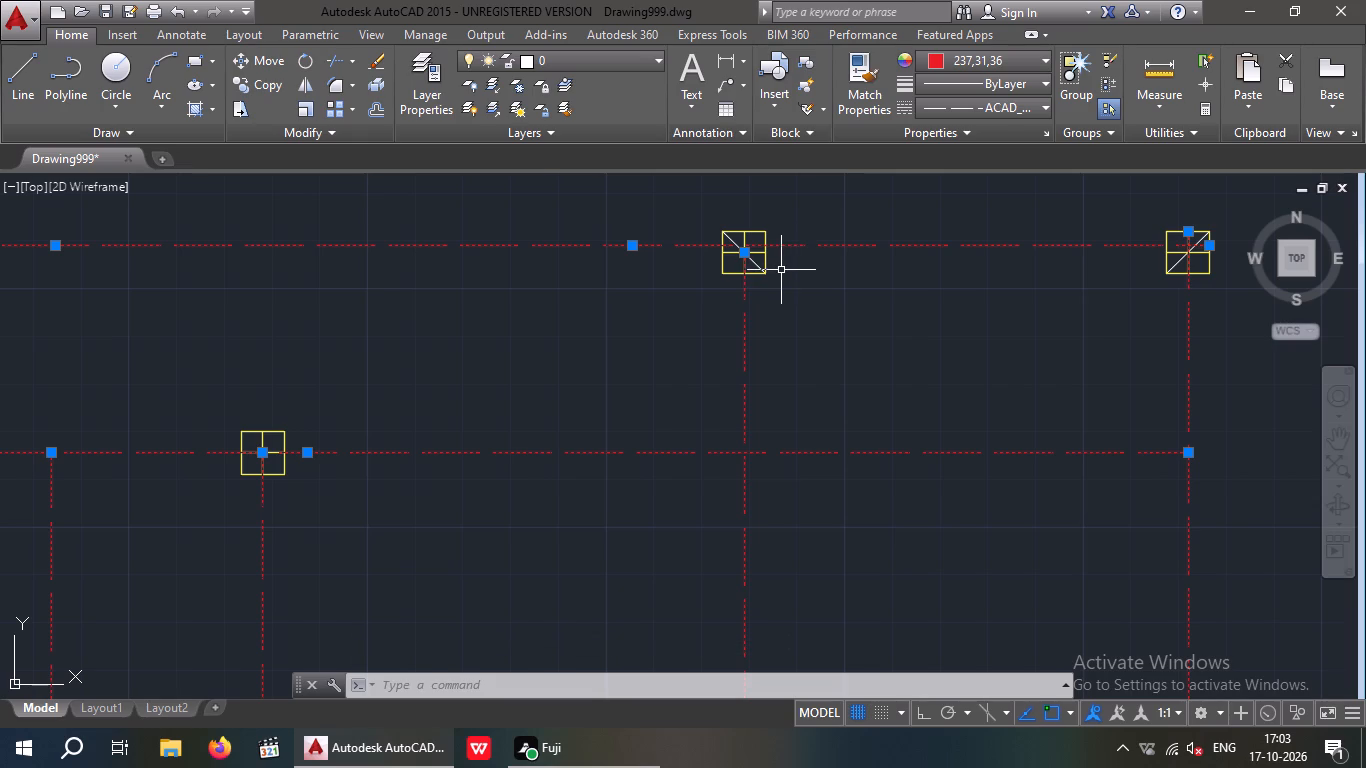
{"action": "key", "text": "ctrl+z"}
Change the colour of all the red dashed grid lines, horizontal and vertical, in the column layout to Cyan.
{"action": "scroll", "coordinate": [778, 276], "scroll_direction": "down", "scroll_amount": 6}
{"action": "middle_click_drag", "start_coordinate": [748, 322], "coordinate": [684, 456]}
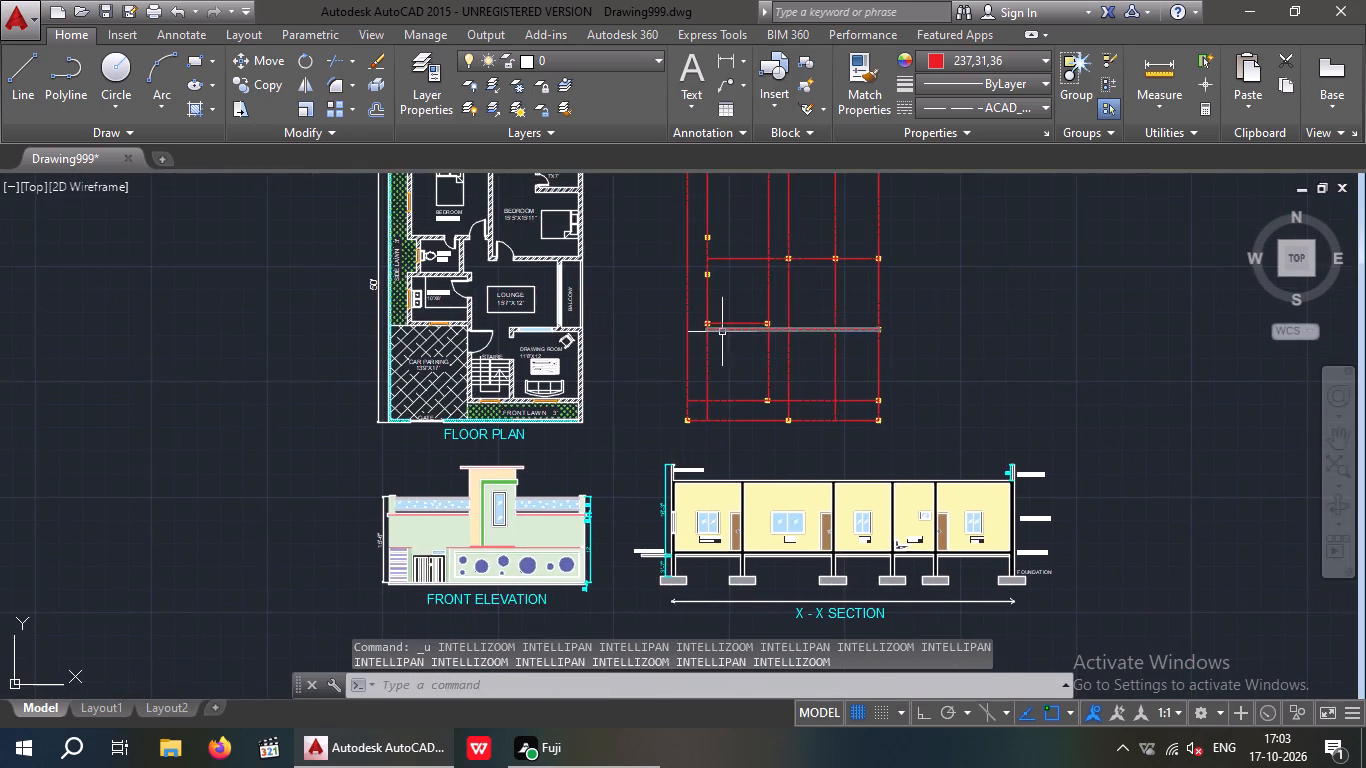
{"action": "middle_click_drag", "start_coordinate": [713, 355], "coordinate": [652, 507]}
{"action": "scroll", "coordinate": [789, 315], "scroll_direction": "up", "scroll_amount": 4}
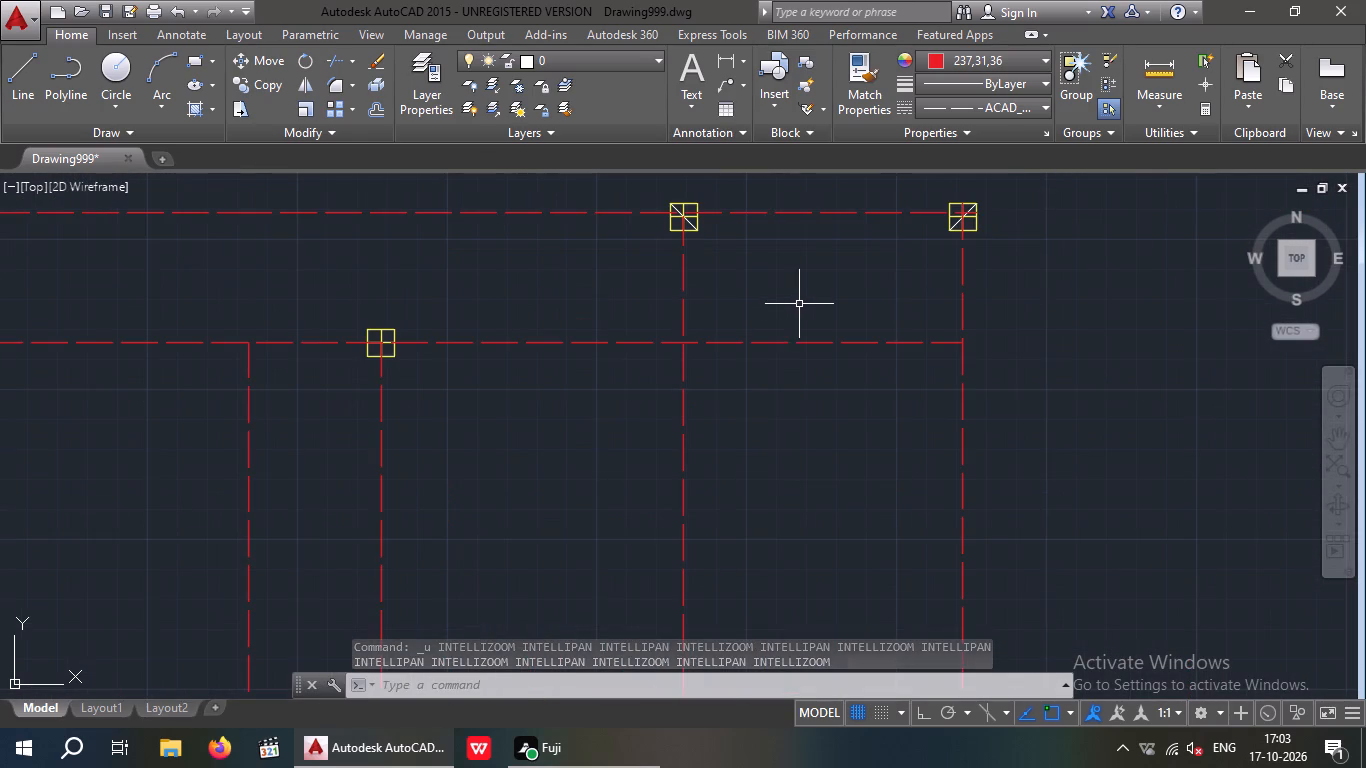
{"action": "left_click_drag", "start_coordinate": [801, 303], "coordinate": [799, 286]}
{"action": "left_click", "coordinate": [785, 201]}
{"action": "scroll", "coordinate": [781, 249], "scroll_direction": "down", "scroll_amount": 2}
{"action": "left_click_drag", "start_coordinate": [526, 269], "coordinate": [480, 254]}
{"action": "left_click", "coordinate": [476, 223]}
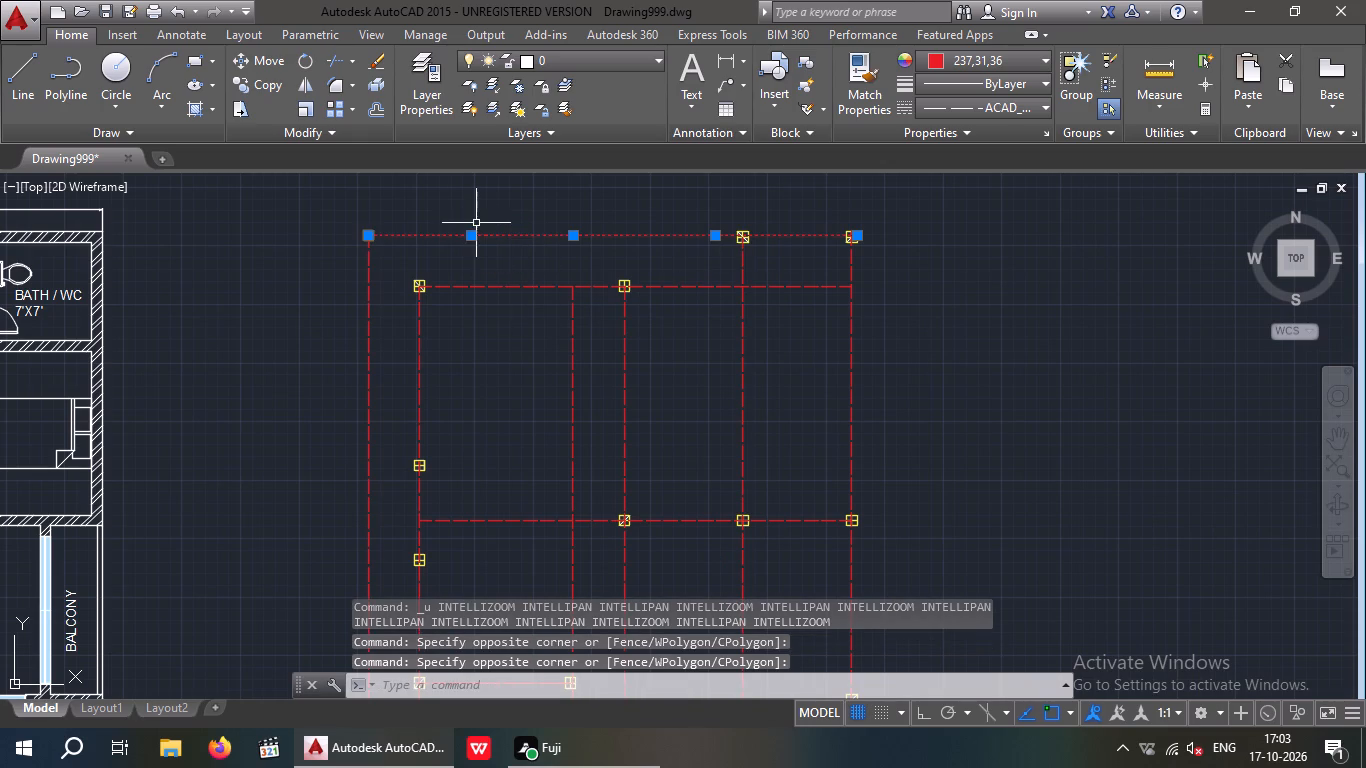
{"action": "left_click_drag", "start_coordinate": [915, 340], "coordinate": [802, 386]}
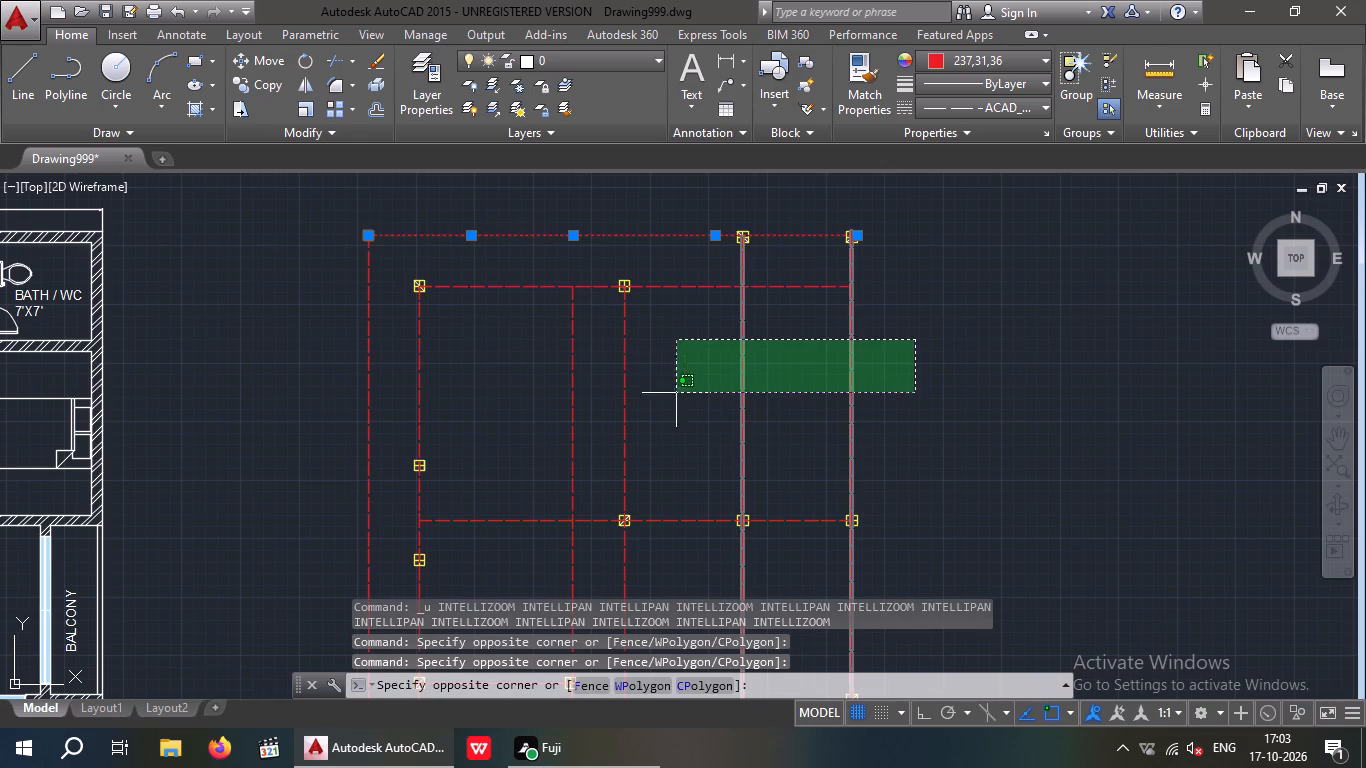
{"action": "left_click", "coordinate": [333, 391]}
{"action": "left_click_drag", "start_coordinate": [519, 389], "coordinate": [494, 348]}
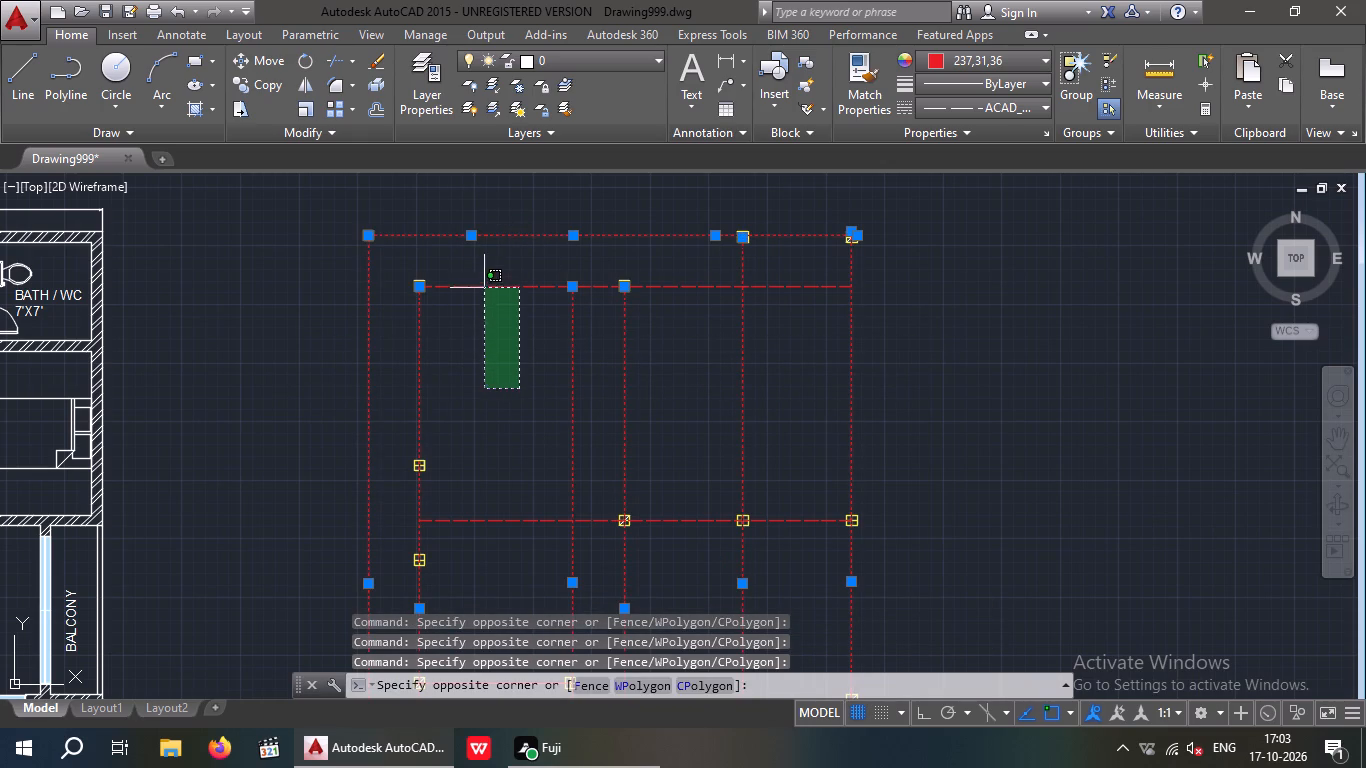
{"action": "left_click", "coordinate": [482, 277]}
{"action": "scroll", "coordinate": [510, 317], "scroll_direction": "down", "scroll_amount": 2}
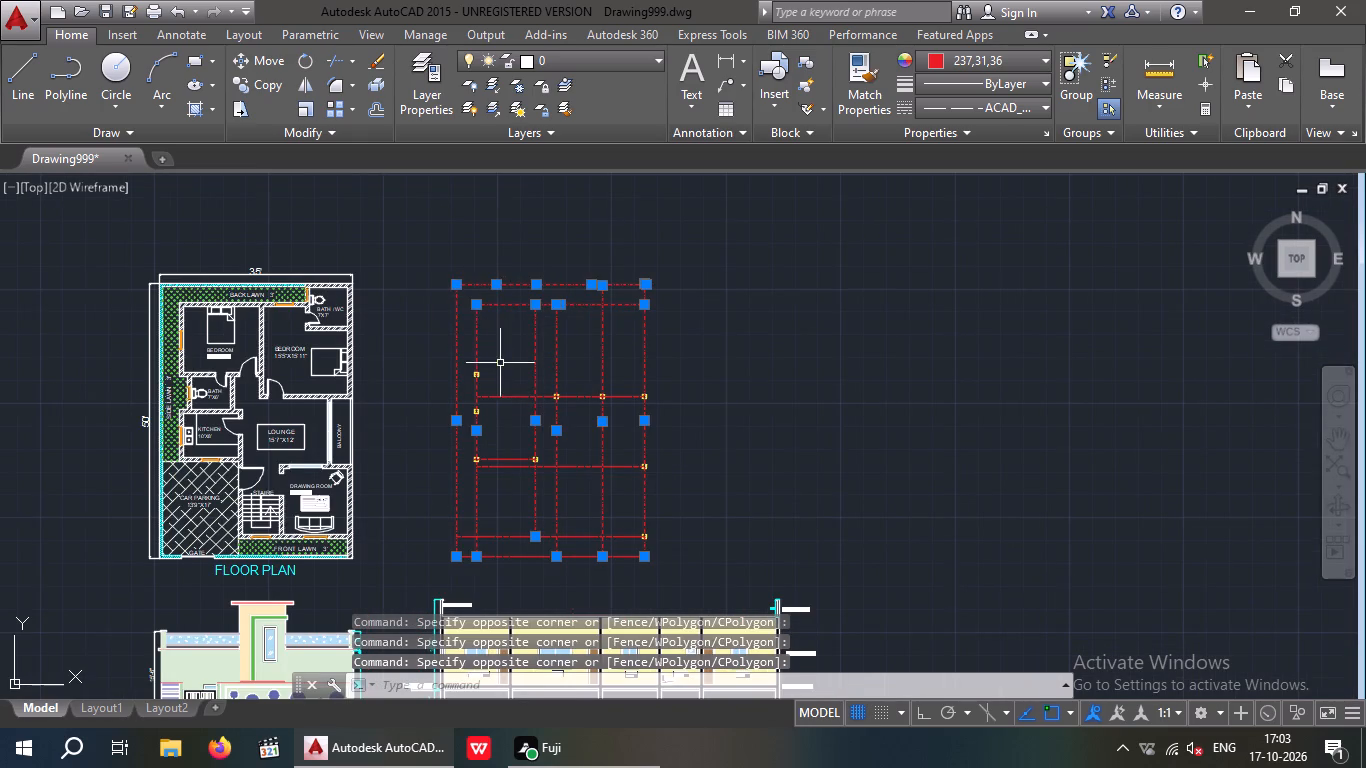
{"action": "middle_click_drag", "start_coordinate": [500, 363], "coordinate": [534, 269]}
{"action": "scroll", "coordinate": [544, 424], "scroll_direction": "up", "scroll_amount": 3}
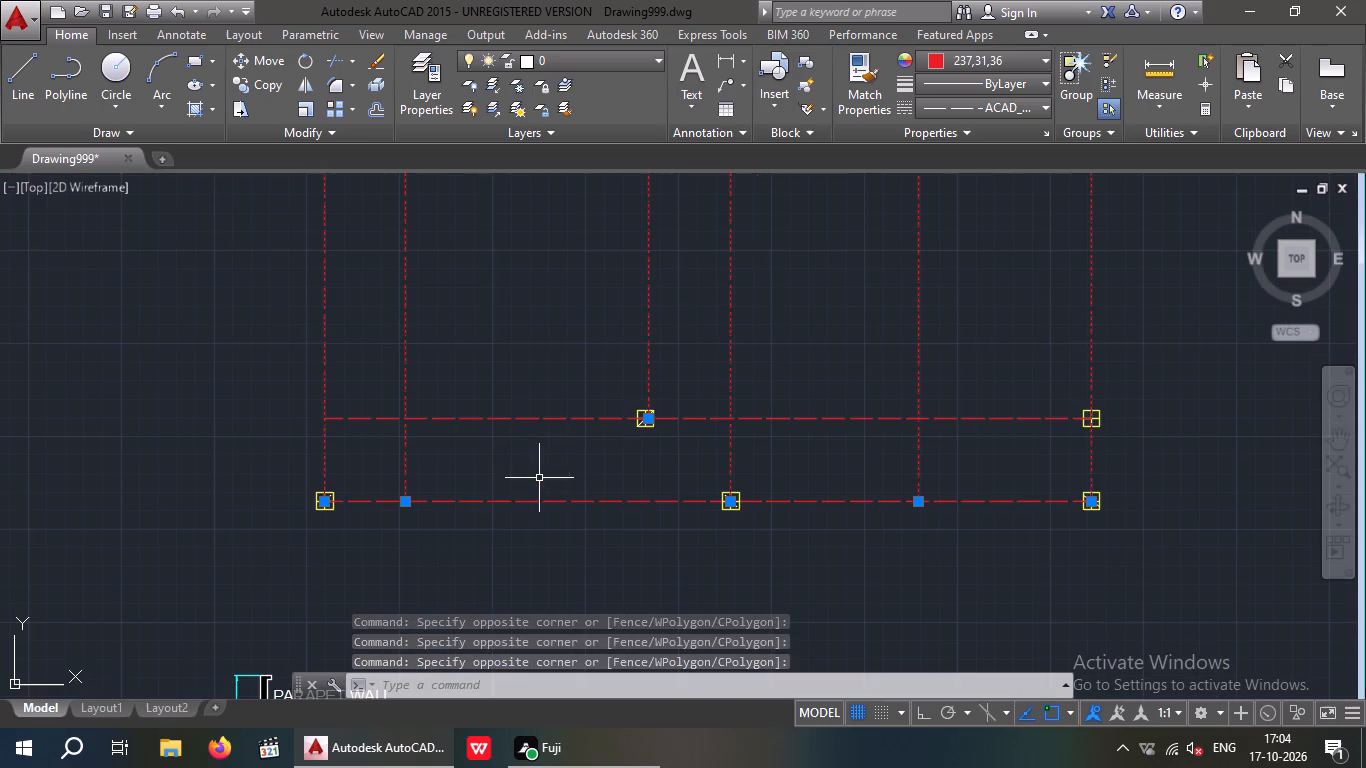
{"action": "left_click_drag", "start_coordinate": [542, 532], "coordinate": [502, 487]}
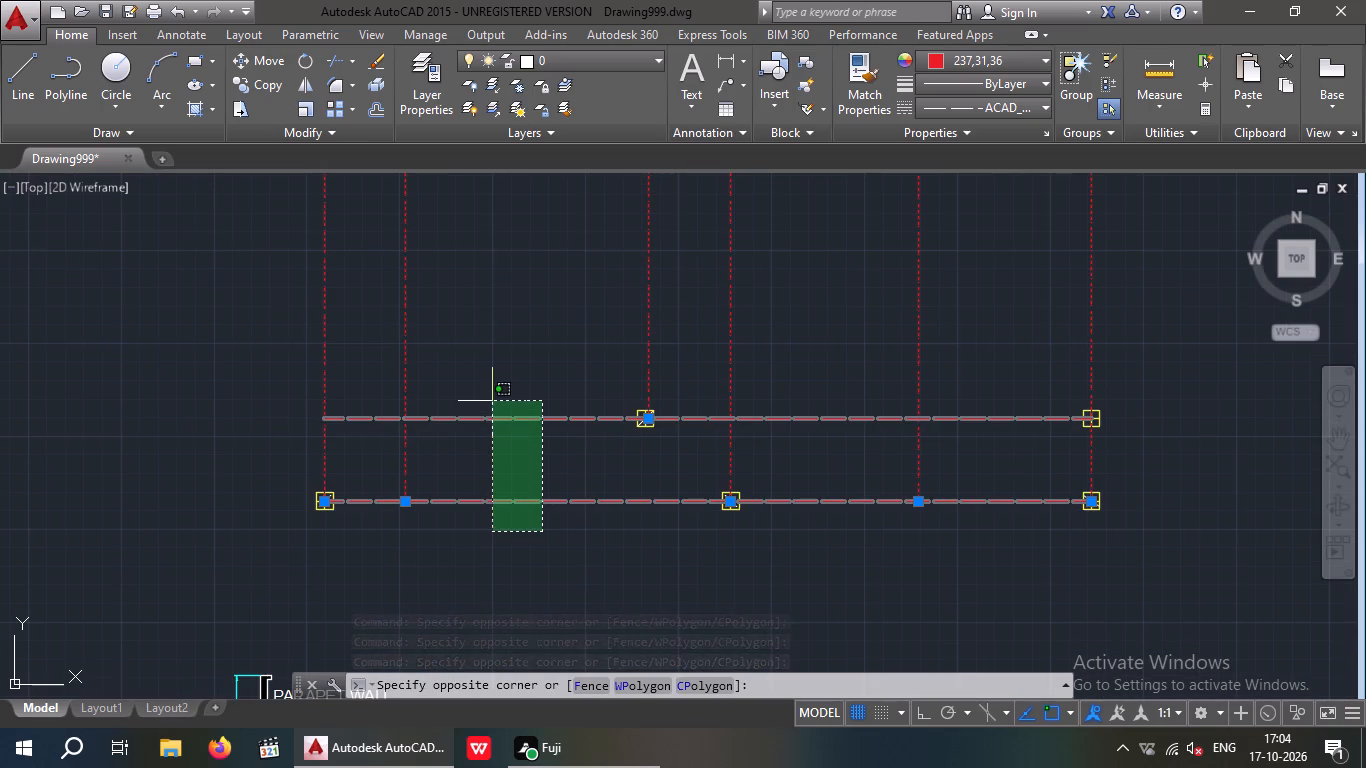
{"action": "left_click", "coordinate": [492, 400]}
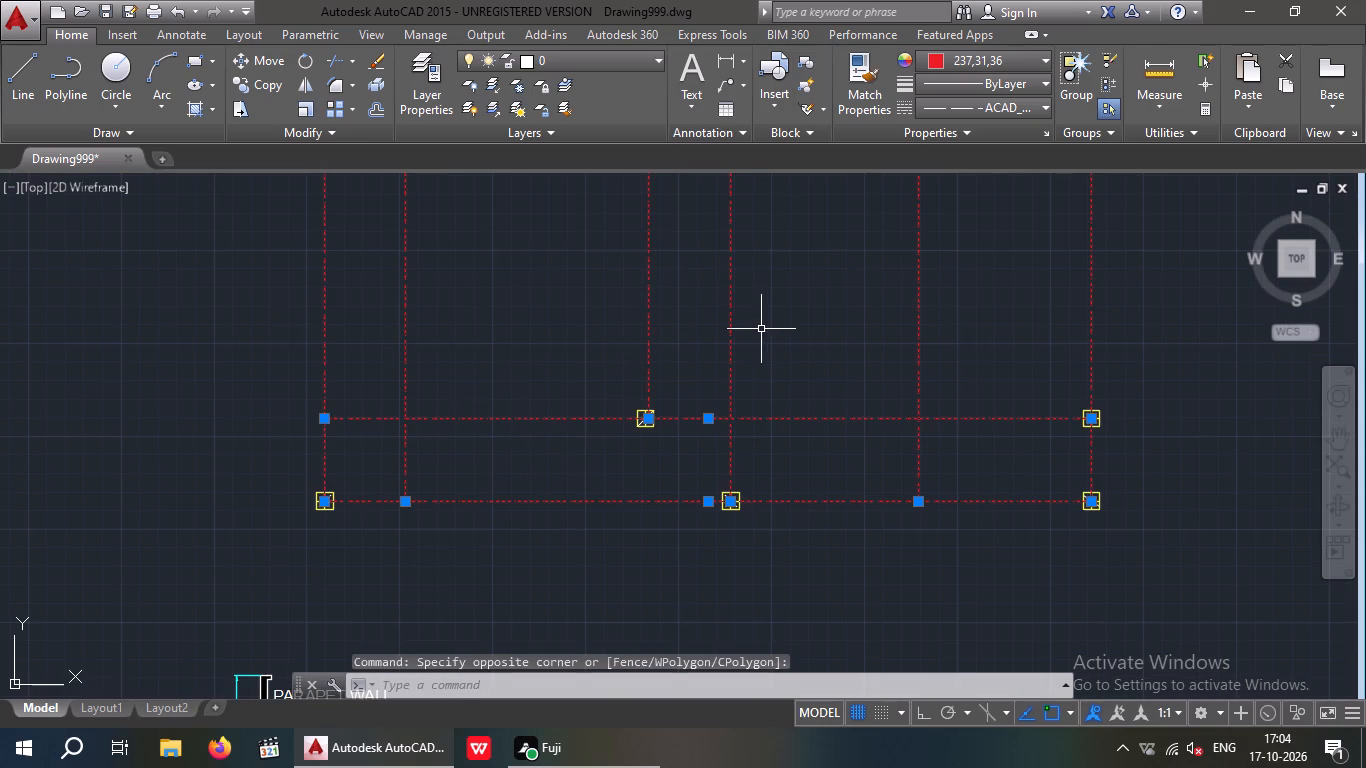
{"action": "middle_click_drag", "start_coordinate": [760, 344], "coordinate": [716, 546]}
{"action": "left_click_drag", "start_coordinate": [532, 391], "coordinate": [522, 393]}
{"action": "left_click", "coordinate": [475, 298]}
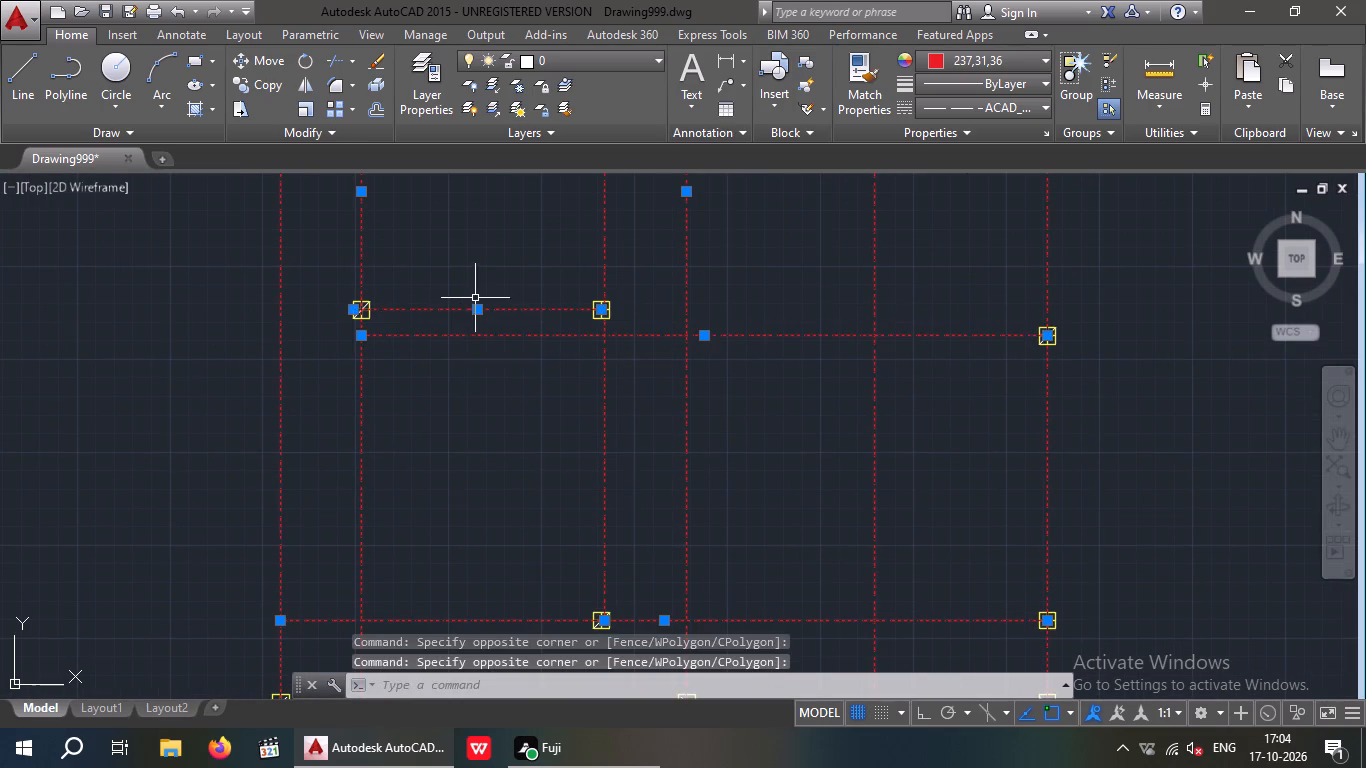
{"action": "middle_click_drag", "start_coordinate": [476, 320], "coordinate": [453, 717]}
{"action": "left_click_drag", "start_coordinate": [490, 562], "coordinate": [469, 542]}
{"action": "left_click", "coordinate": [462, 438]}
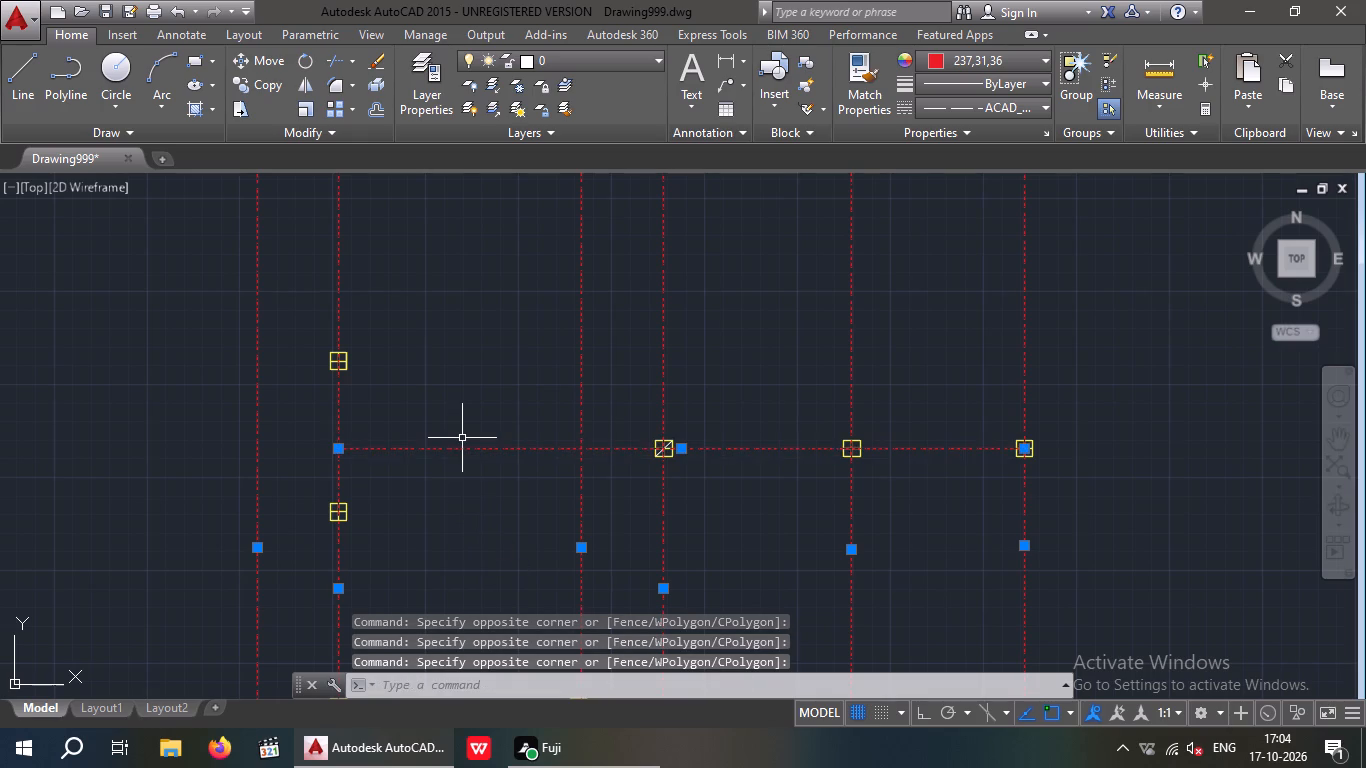
{"action": "scroll", "coordinate": [462, 438], "scroll_direction": "down", "scroll_amount": 2}
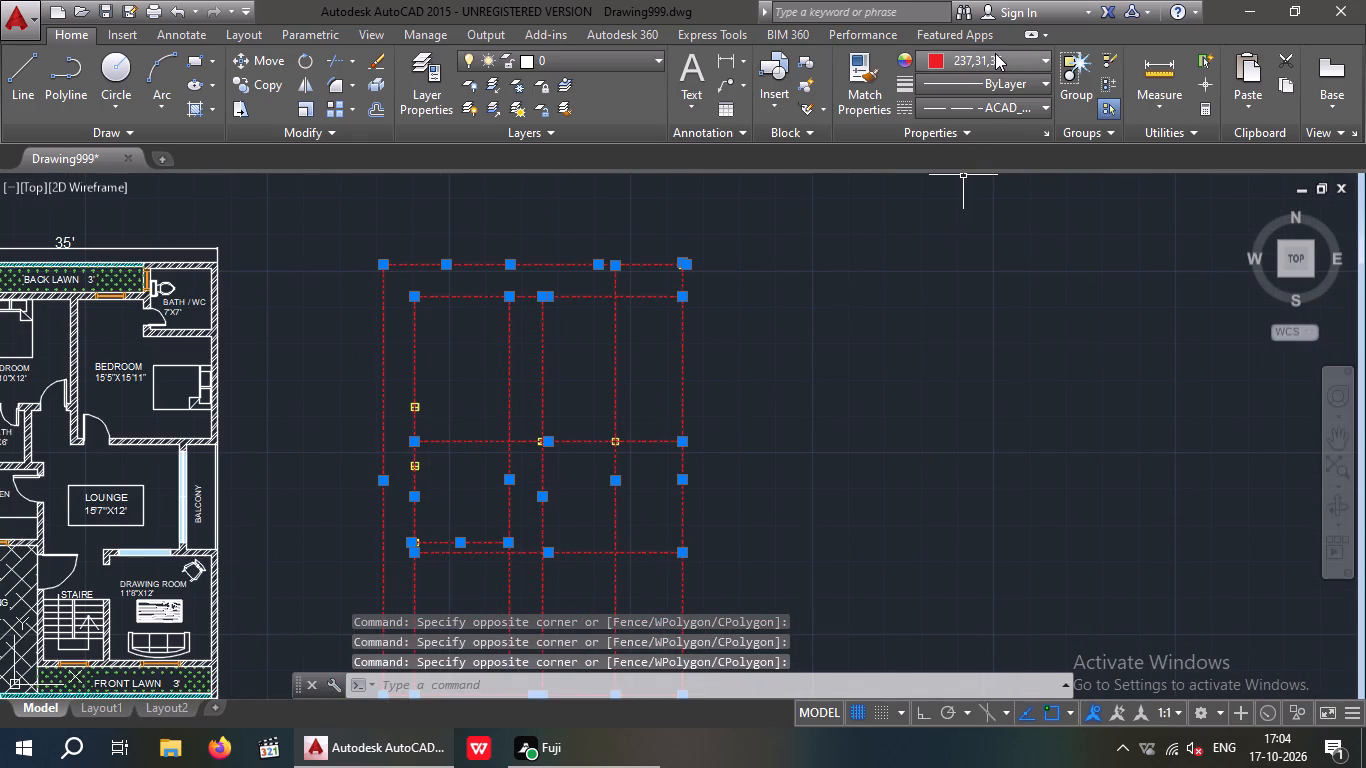
{"action": "left_click", "coordinate": [995, 53]}
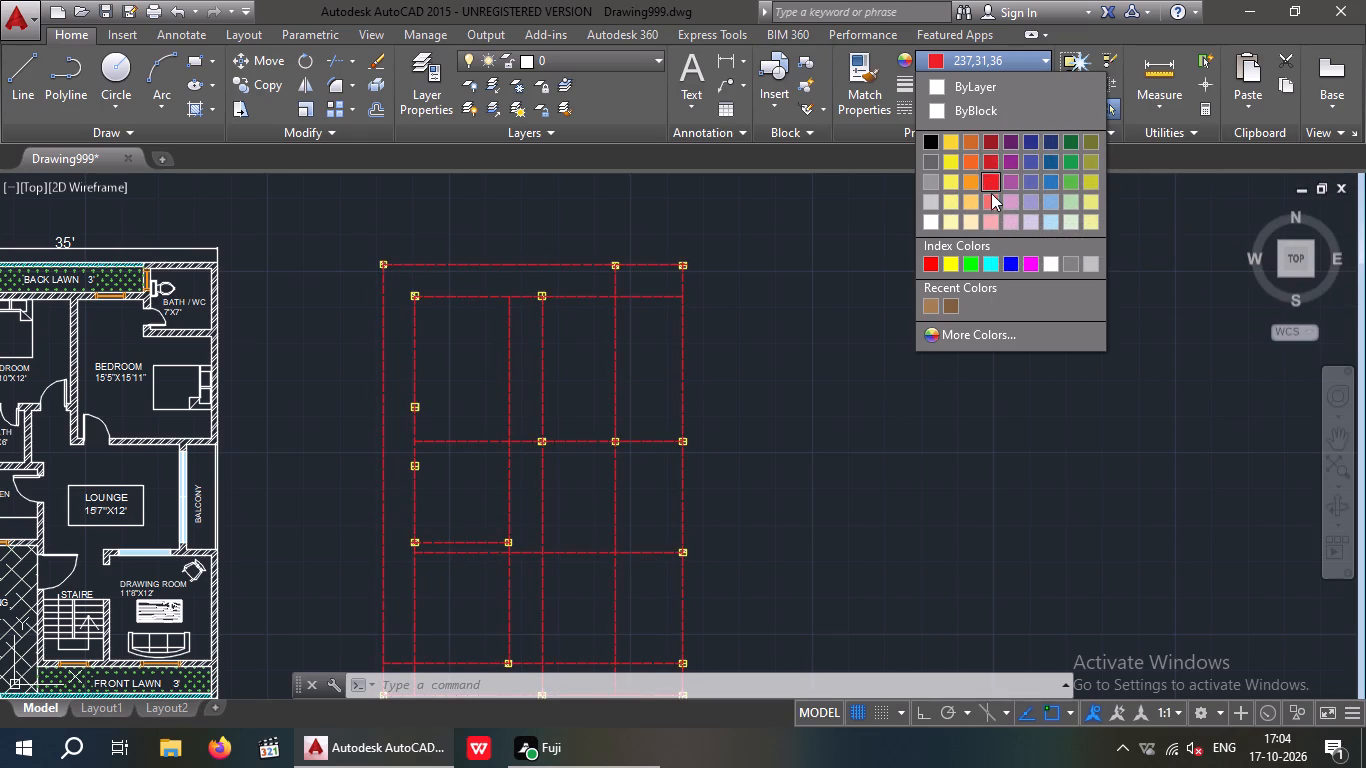
{"action": "left_click", "coordinate": [993, 266]}
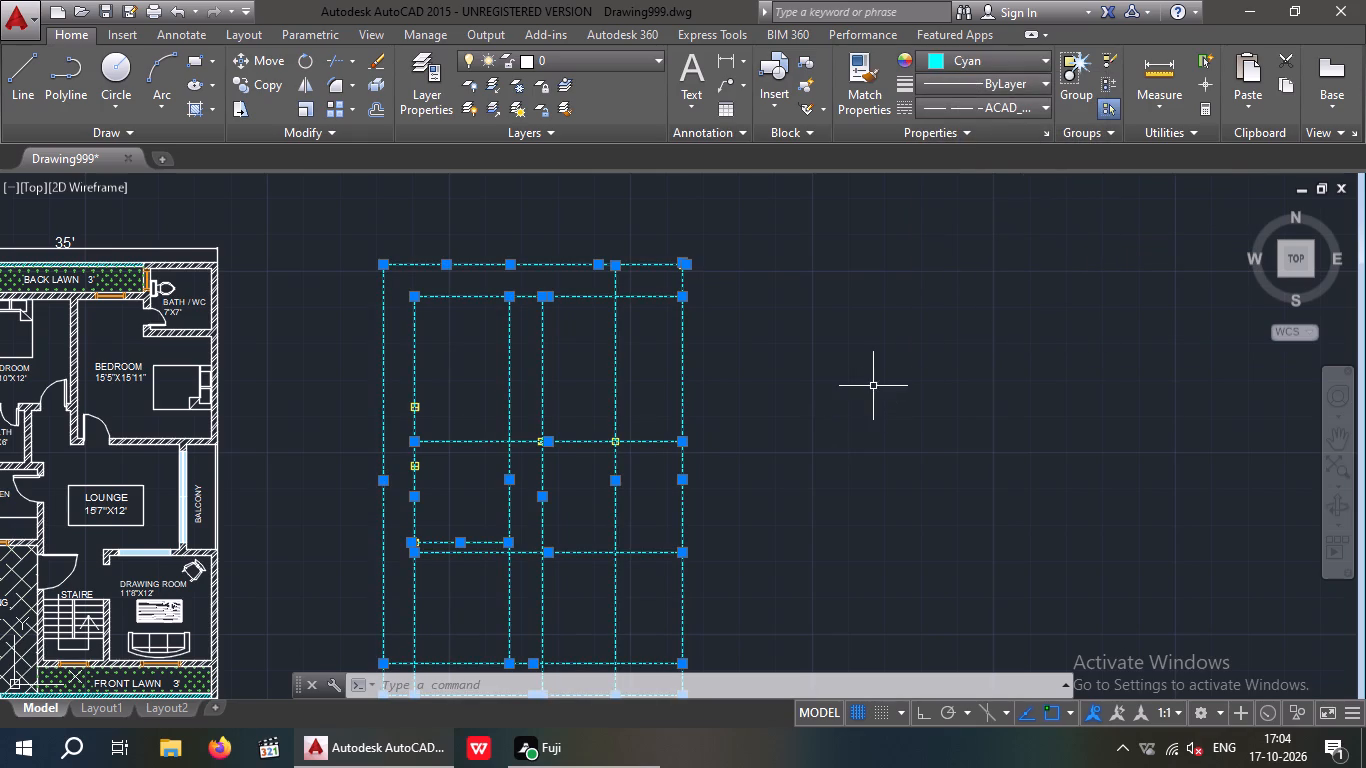
{"action": "key", "text": "Escape"}
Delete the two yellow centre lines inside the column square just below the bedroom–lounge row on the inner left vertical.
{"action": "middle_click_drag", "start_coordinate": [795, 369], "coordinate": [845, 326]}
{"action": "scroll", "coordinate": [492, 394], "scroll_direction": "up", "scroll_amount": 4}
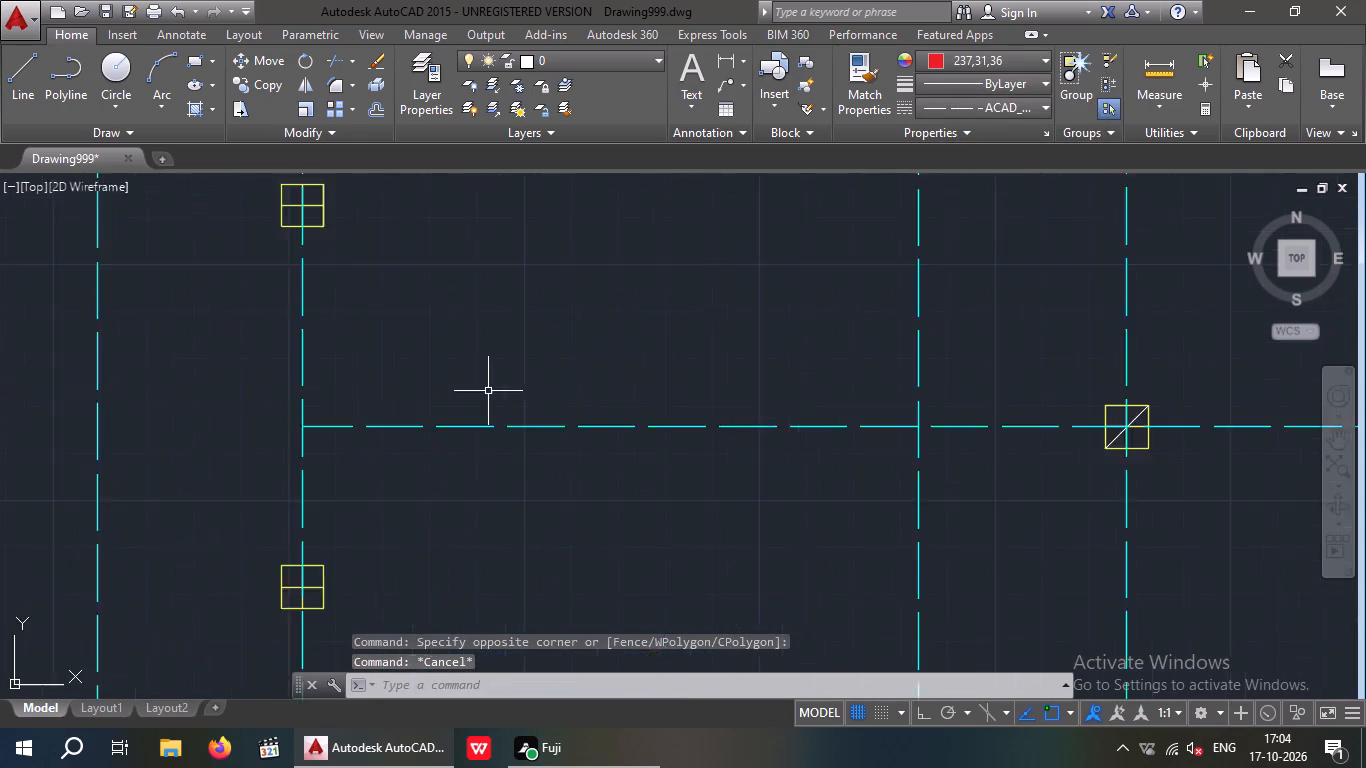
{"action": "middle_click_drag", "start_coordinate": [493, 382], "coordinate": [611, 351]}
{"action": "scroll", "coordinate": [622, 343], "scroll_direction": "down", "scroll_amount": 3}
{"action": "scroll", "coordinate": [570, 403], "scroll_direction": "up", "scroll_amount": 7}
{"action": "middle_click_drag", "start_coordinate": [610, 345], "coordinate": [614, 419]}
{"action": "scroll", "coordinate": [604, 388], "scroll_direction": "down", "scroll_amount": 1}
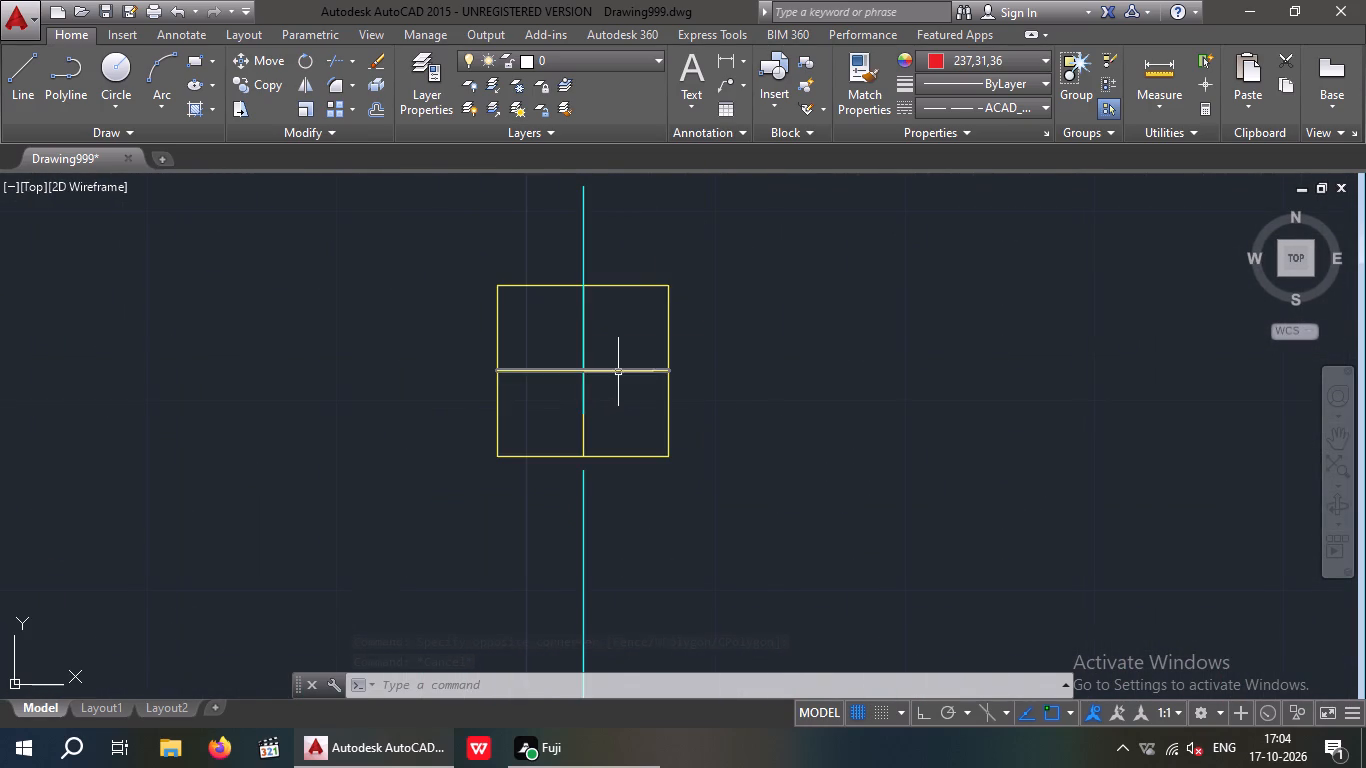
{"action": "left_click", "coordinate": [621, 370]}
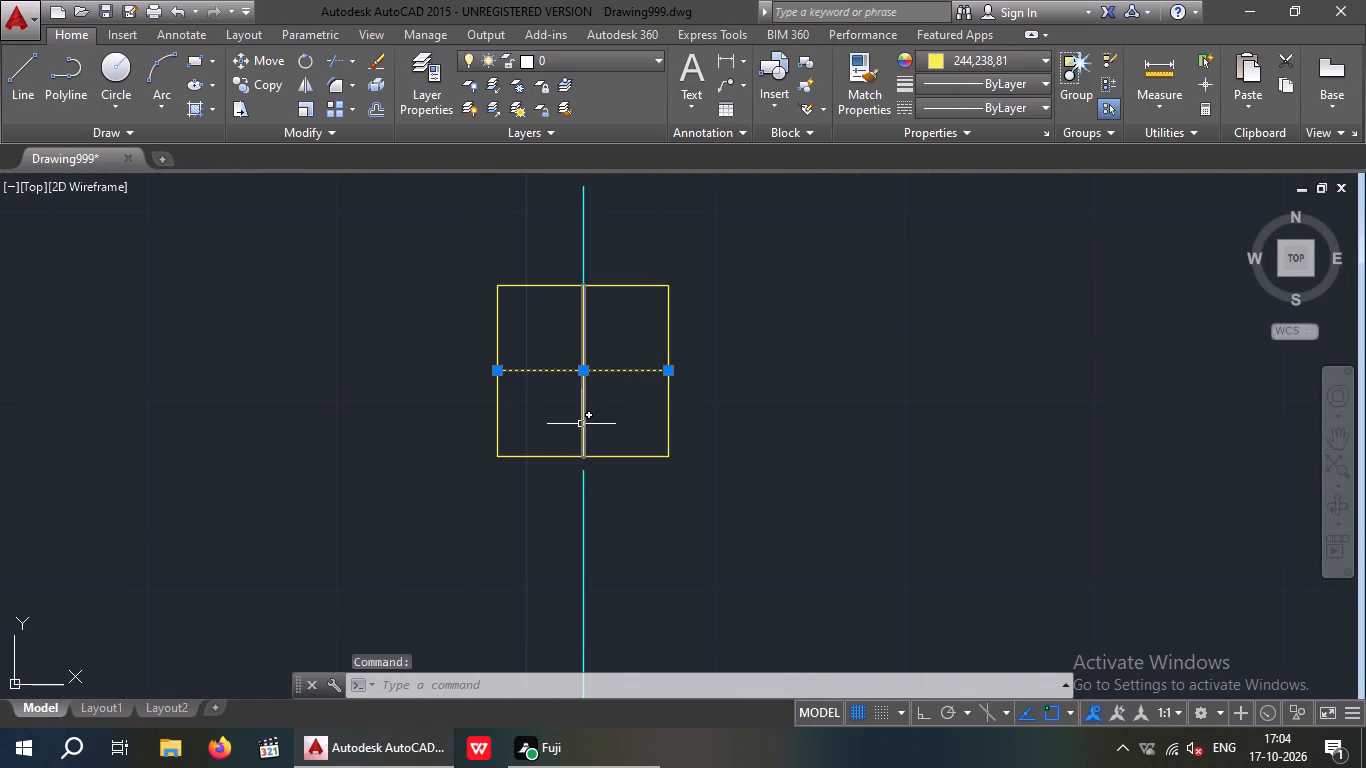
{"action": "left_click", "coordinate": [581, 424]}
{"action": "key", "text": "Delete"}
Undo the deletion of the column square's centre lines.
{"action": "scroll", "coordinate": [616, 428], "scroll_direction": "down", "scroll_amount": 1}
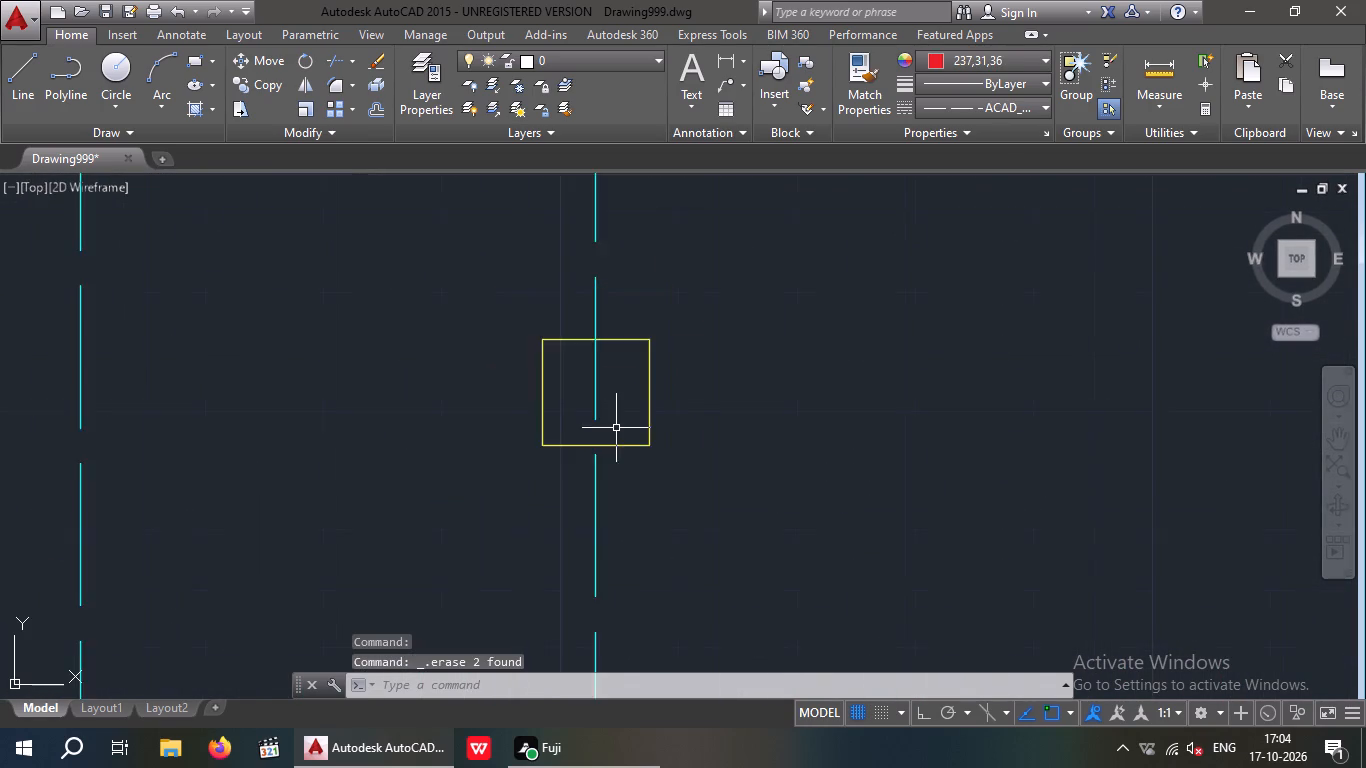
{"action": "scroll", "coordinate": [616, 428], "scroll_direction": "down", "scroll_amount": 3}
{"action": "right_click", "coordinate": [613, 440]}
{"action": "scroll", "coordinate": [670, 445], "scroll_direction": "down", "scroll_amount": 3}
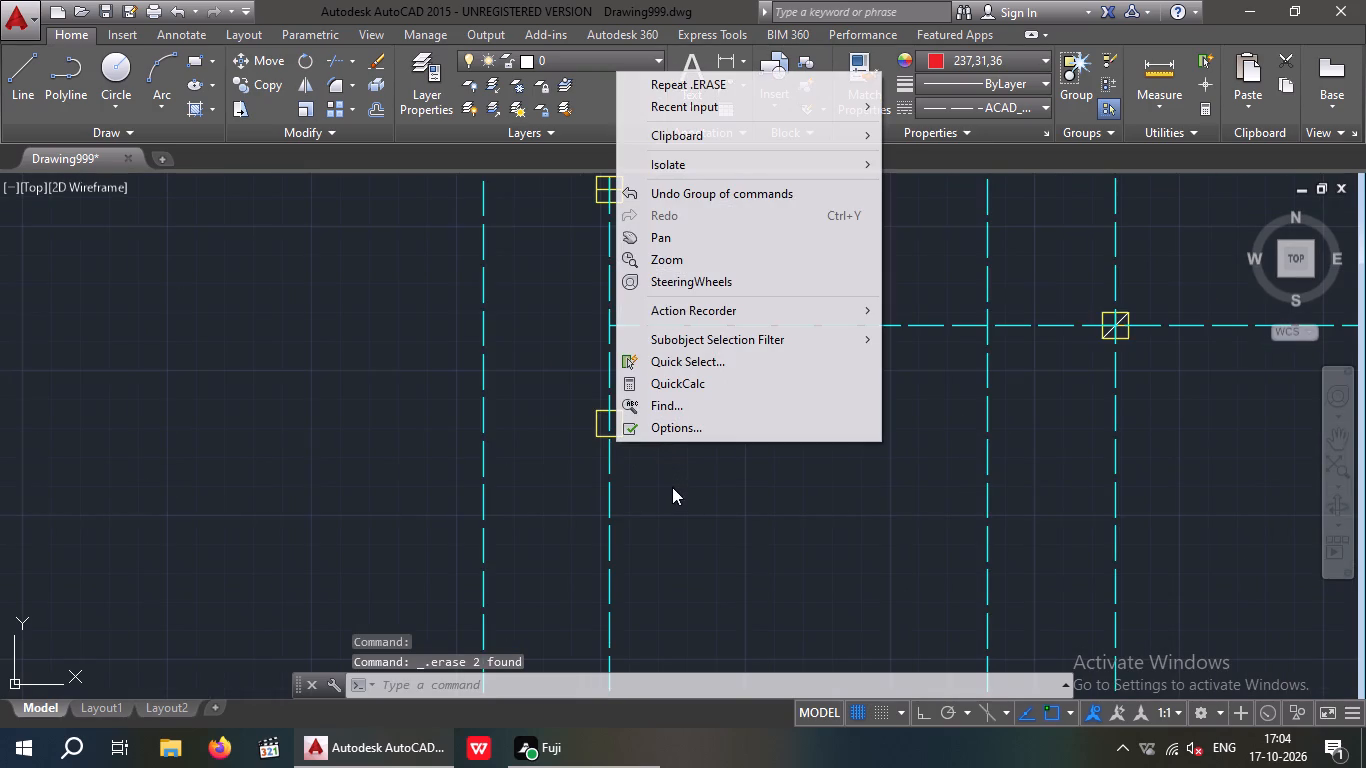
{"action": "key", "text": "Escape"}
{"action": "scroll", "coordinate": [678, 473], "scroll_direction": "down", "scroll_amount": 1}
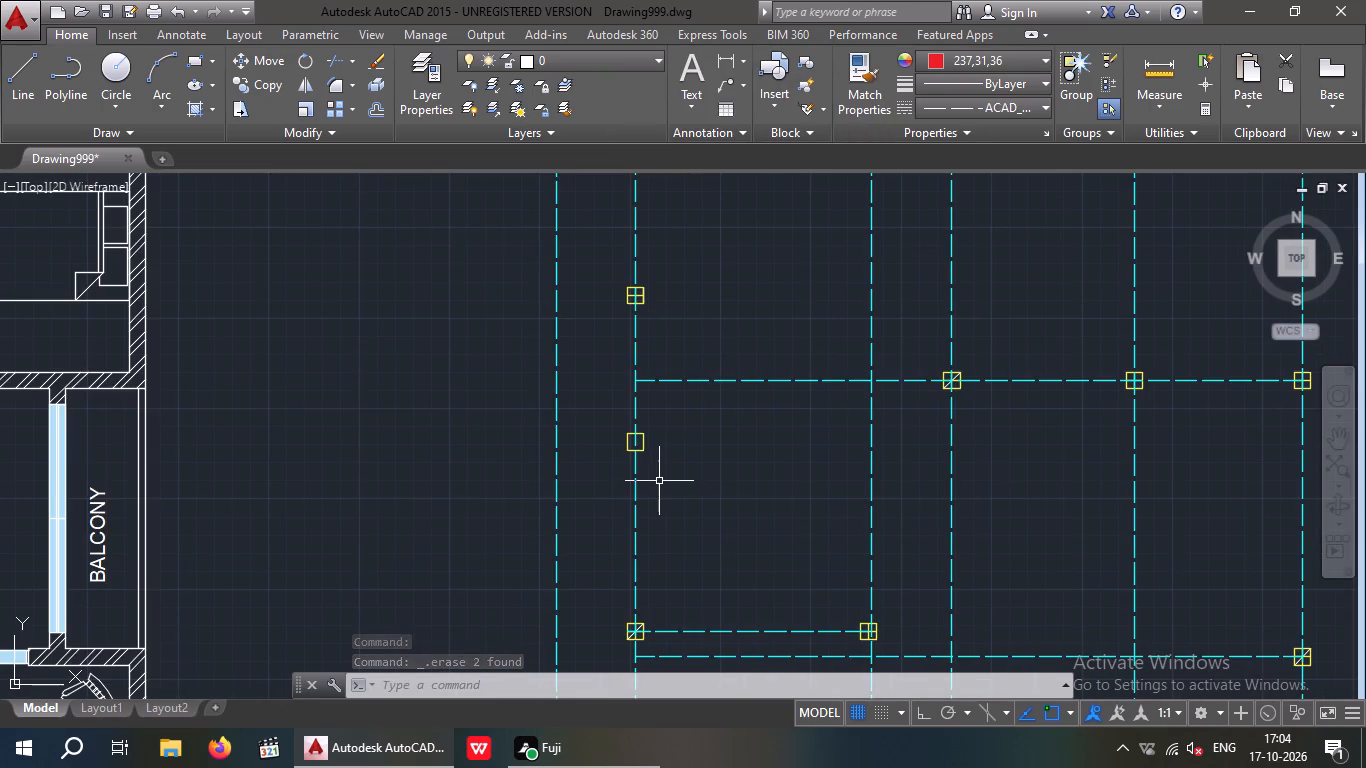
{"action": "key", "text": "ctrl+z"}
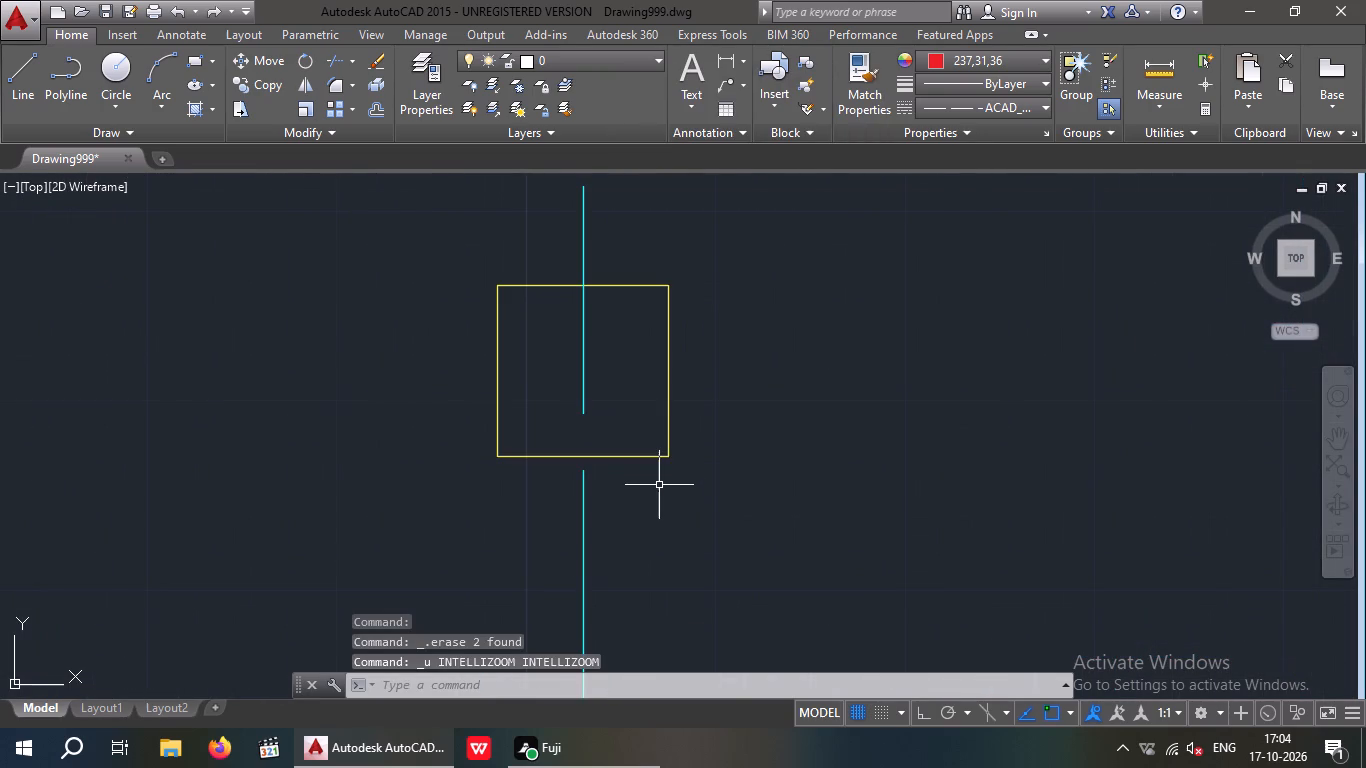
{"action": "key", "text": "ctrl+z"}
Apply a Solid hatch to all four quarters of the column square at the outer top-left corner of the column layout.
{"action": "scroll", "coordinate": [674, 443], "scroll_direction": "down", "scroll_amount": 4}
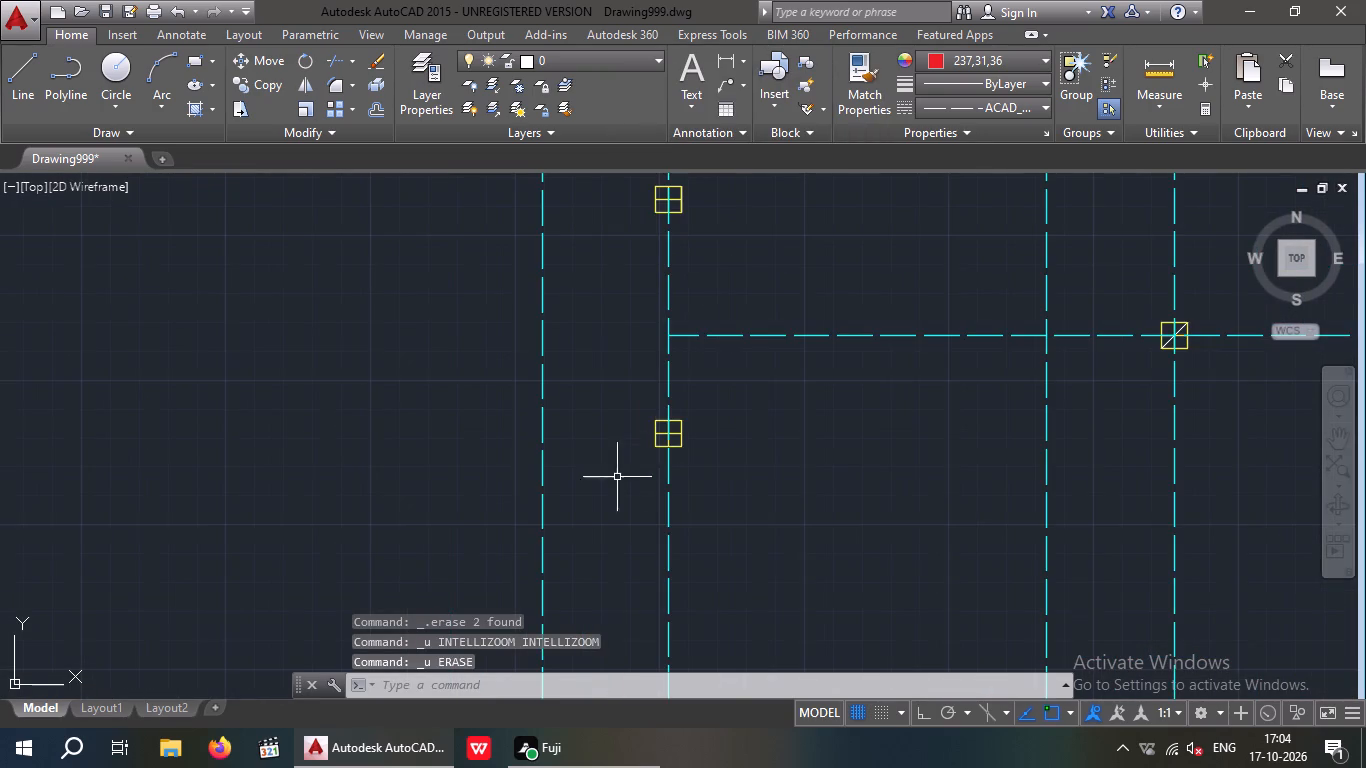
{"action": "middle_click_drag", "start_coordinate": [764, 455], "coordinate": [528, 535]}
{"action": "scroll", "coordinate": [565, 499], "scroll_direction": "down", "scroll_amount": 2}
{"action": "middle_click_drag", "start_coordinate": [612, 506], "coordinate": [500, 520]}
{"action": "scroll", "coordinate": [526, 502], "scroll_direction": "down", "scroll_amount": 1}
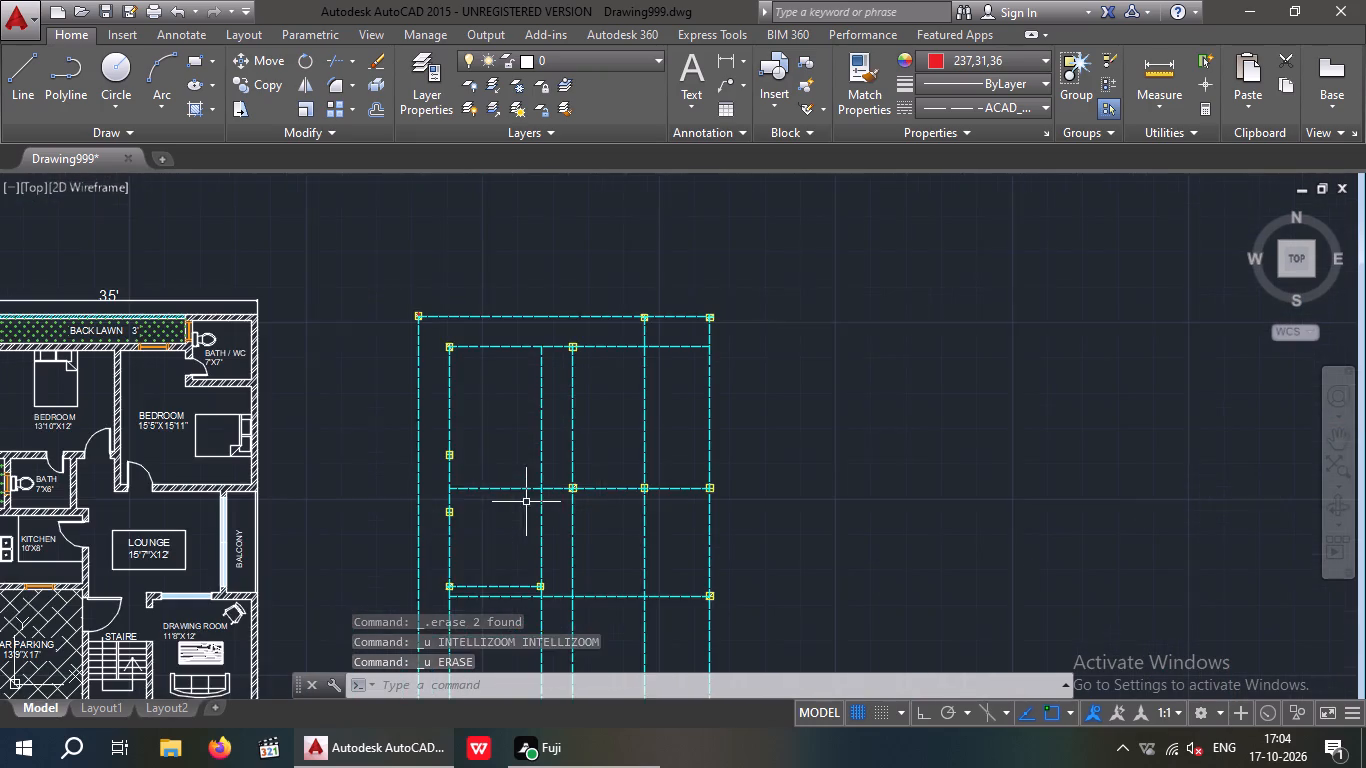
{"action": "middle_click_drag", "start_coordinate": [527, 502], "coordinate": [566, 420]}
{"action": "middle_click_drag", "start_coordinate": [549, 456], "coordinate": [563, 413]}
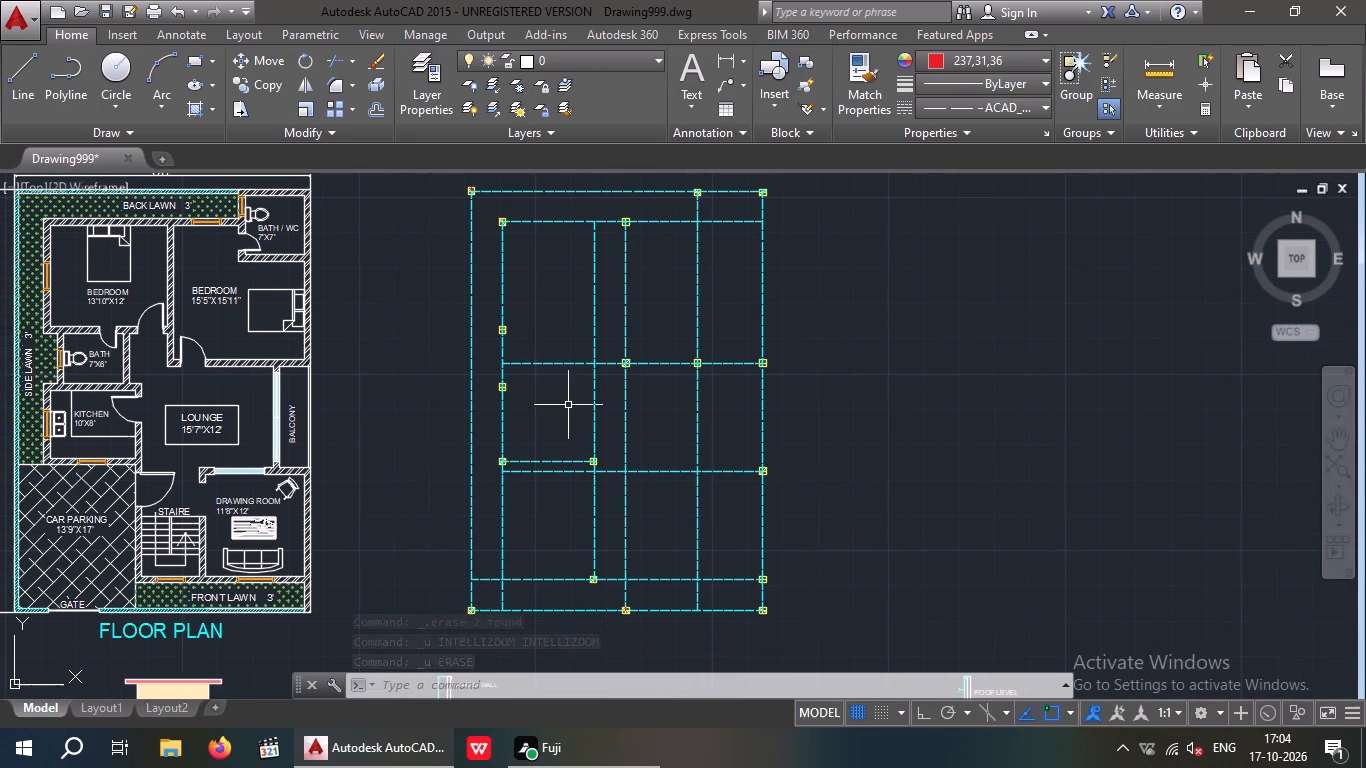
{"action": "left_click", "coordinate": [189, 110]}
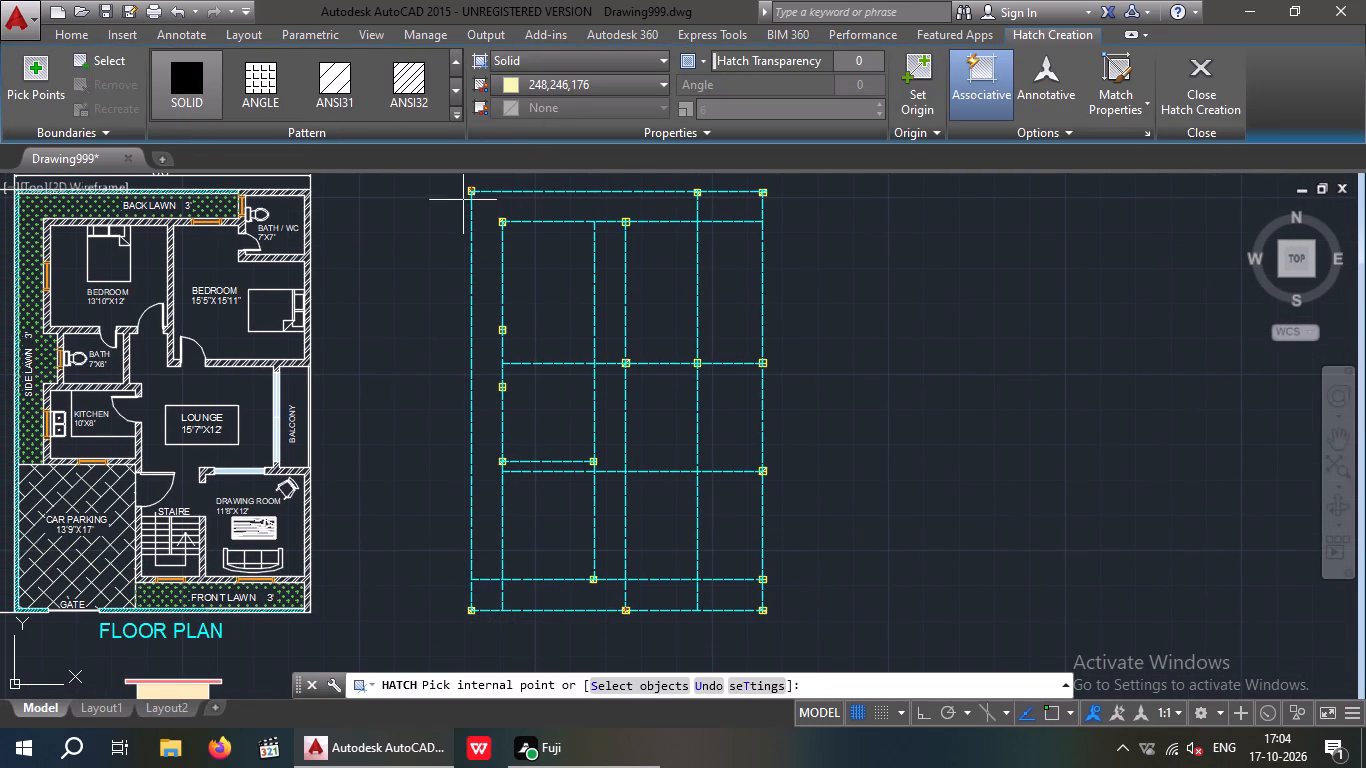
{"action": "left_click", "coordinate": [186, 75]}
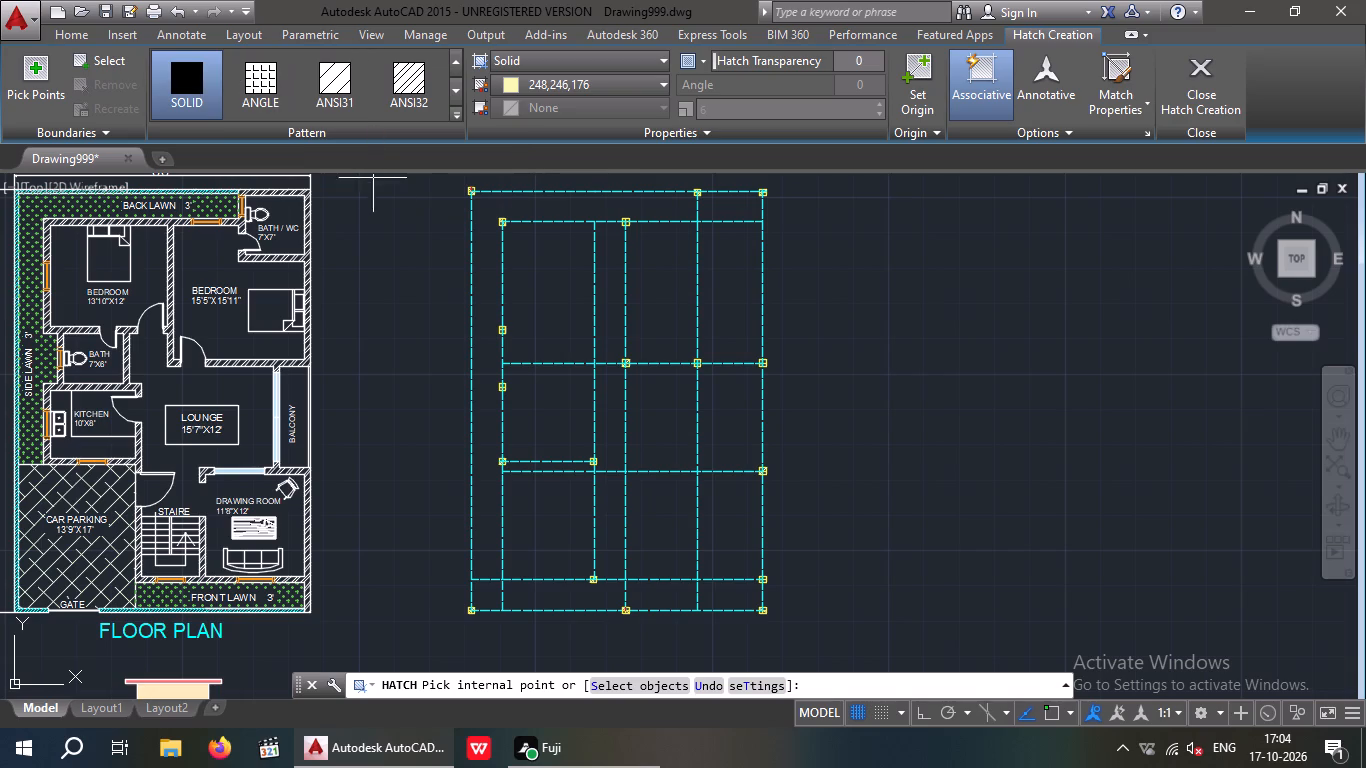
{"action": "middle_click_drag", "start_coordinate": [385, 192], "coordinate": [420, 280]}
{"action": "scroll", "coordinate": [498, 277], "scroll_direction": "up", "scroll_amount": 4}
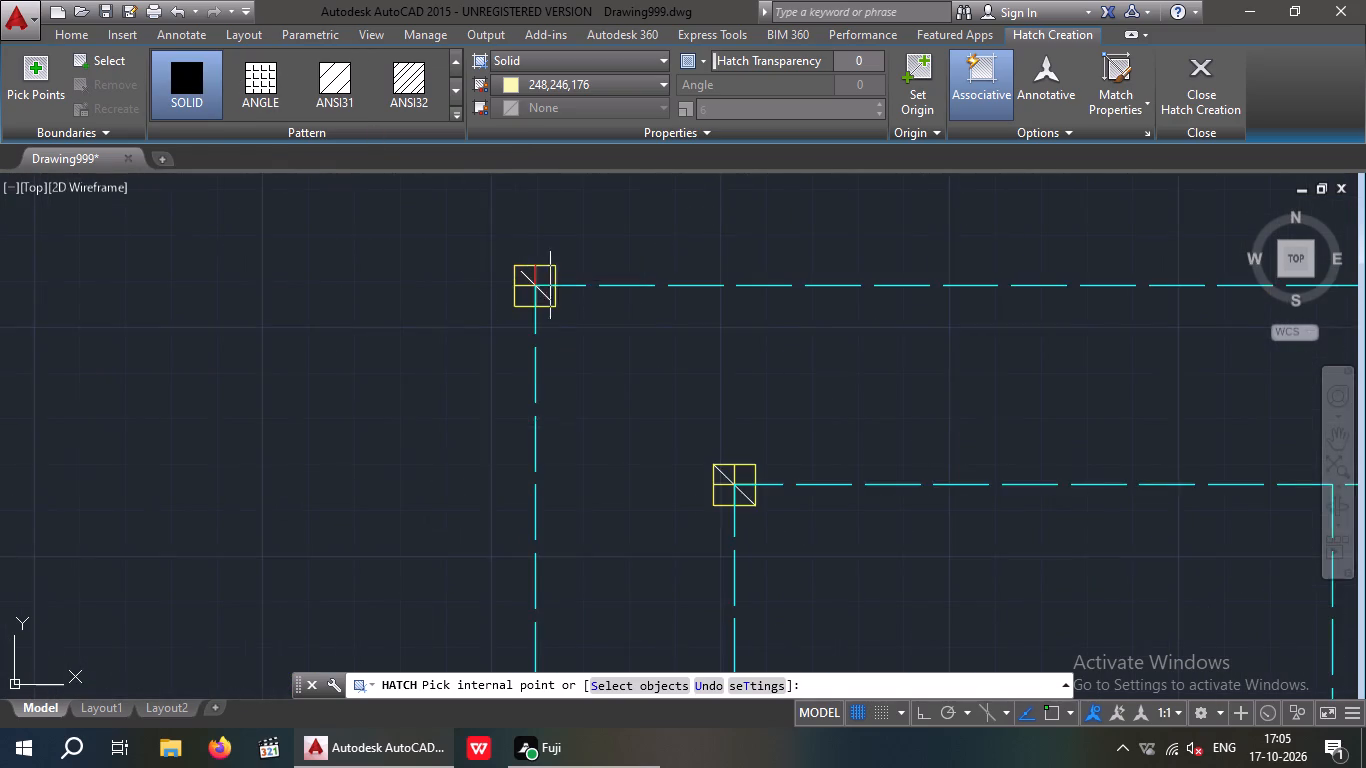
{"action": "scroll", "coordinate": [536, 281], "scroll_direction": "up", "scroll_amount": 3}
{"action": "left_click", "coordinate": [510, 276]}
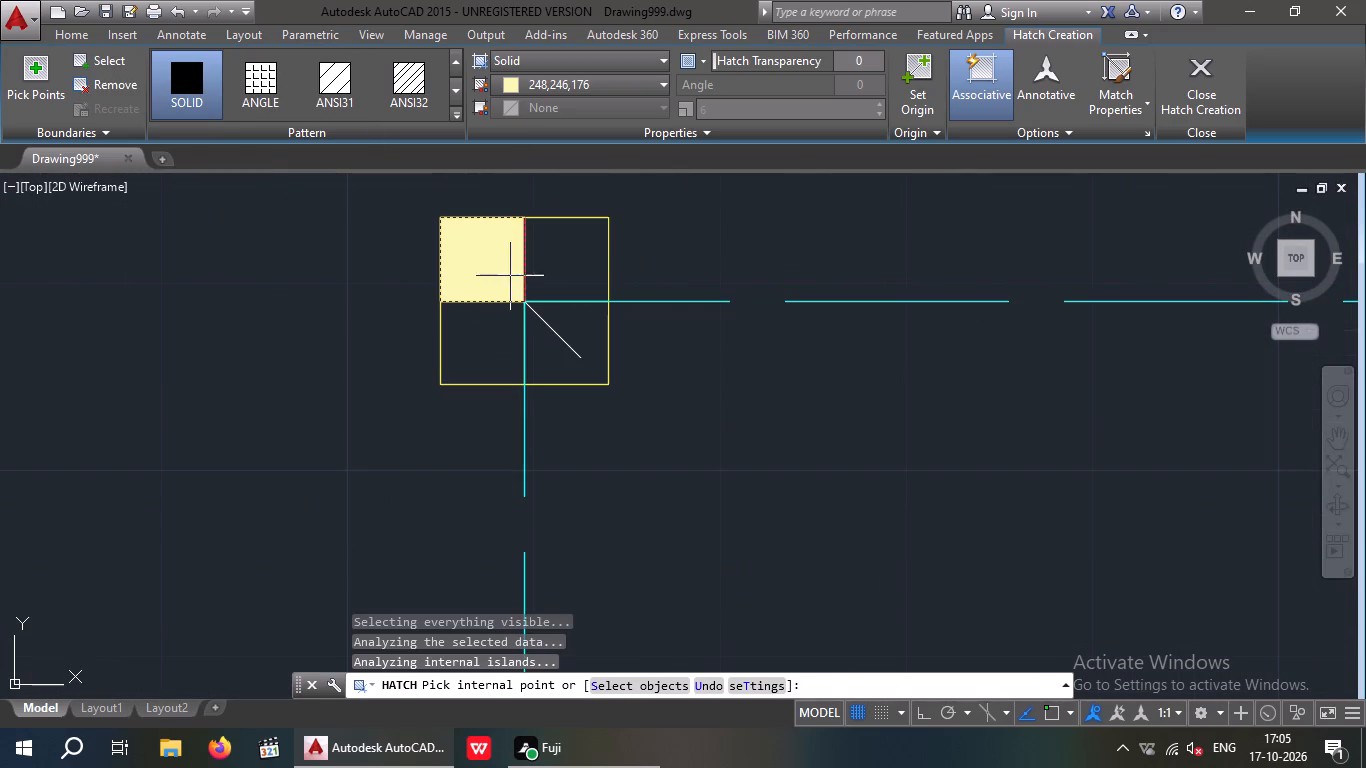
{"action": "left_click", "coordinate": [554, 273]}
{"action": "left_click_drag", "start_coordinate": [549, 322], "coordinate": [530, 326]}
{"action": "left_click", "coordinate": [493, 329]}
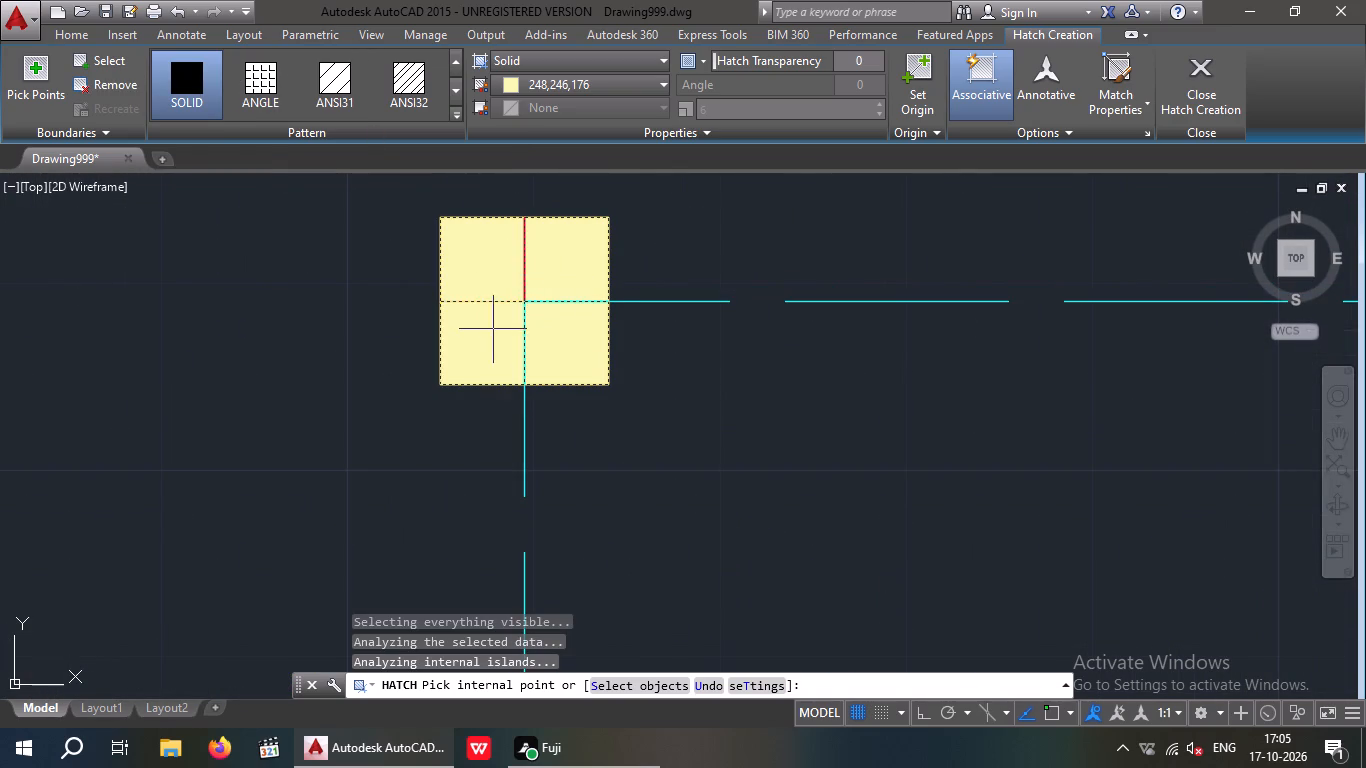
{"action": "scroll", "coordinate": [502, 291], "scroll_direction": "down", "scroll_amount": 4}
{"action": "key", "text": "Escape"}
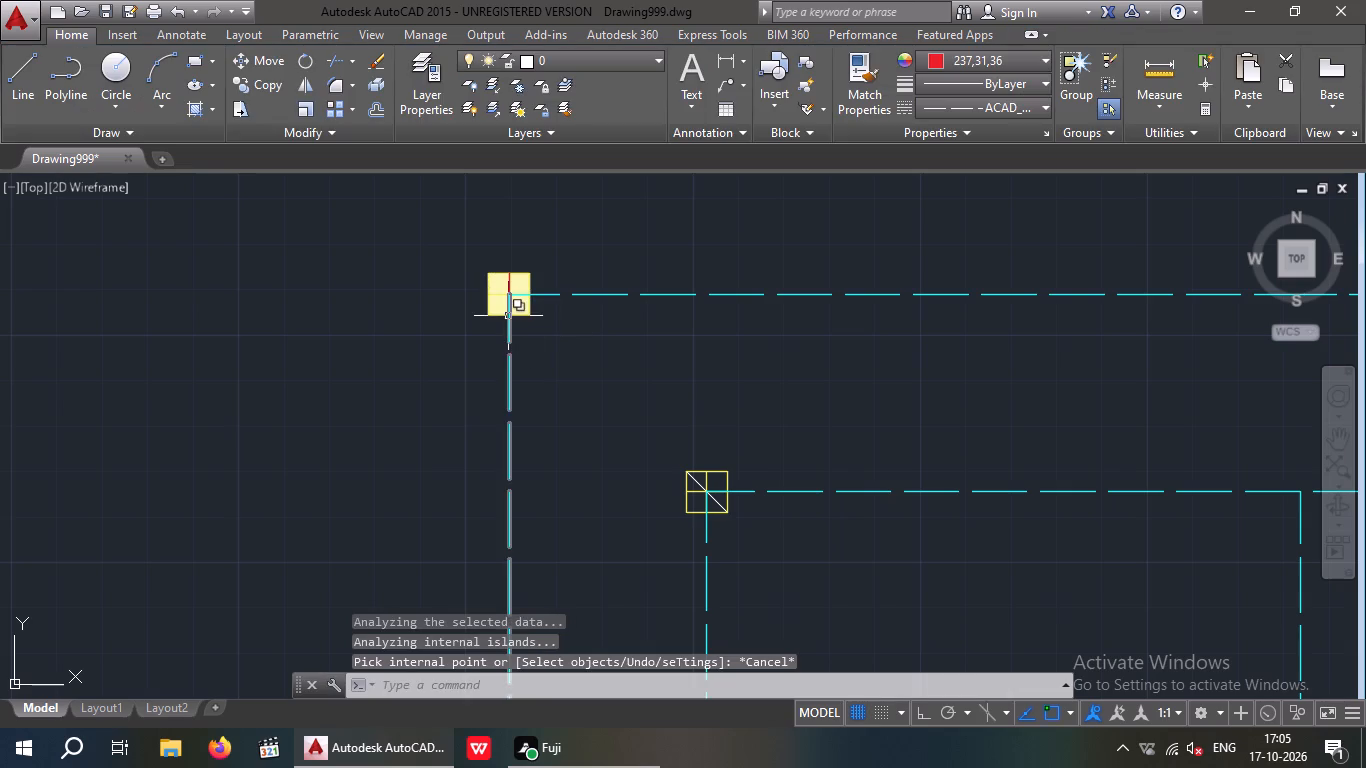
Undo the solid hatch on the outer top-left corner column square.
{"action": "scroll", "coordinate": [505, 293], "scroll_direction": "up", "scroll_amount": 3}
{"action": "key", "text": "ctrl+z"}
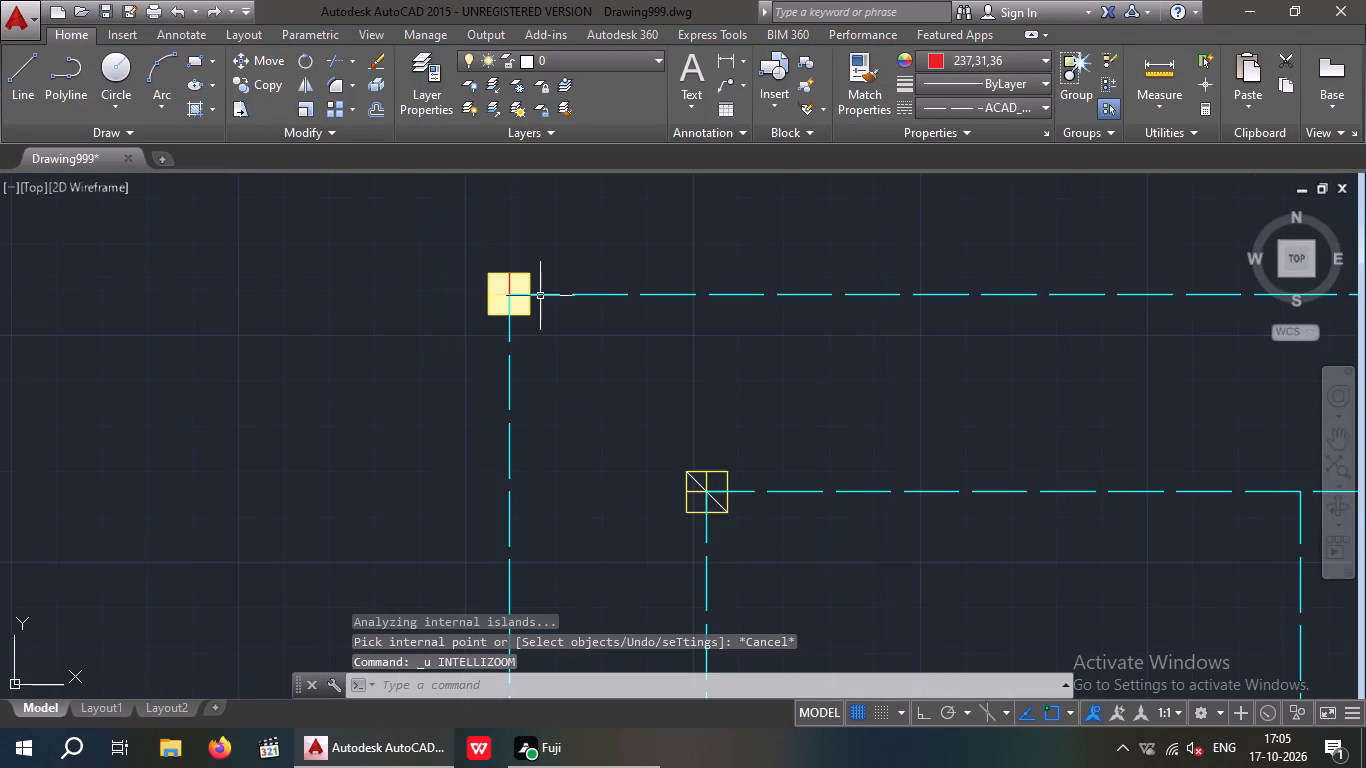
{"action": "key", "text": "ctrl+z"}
Change the red vertical centre line inside the outer top-left column square to yellow 244,238,81.
{"action": "scroll", "coordinate": [469, 207], "scroll_direction": "up", "scroll_amount": 5}
{"action": "middle_click_drag", "start_coordinate": [469, 320], "coordinate": [439, 498]}
{"action": "middle_click_drag", "start_coordinate": [415, 293], "coordinate": [422, 432]}
{"action": "scroll", "coordinate": [427, 364], "scroll_direction": "up", "scroll_amount": 5}
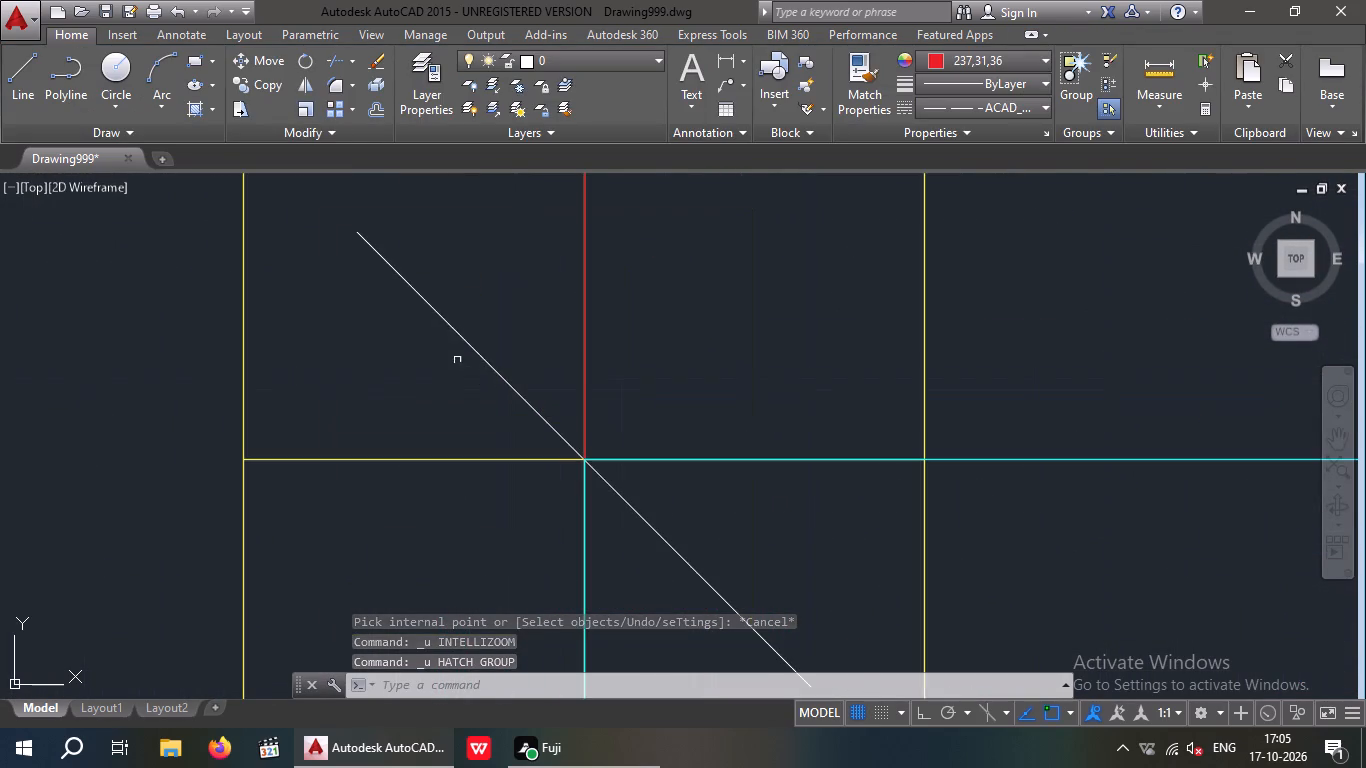
{"action": "left_click_drag", "start_coordinate": [635, 313], "coordinate": [577, 329]}
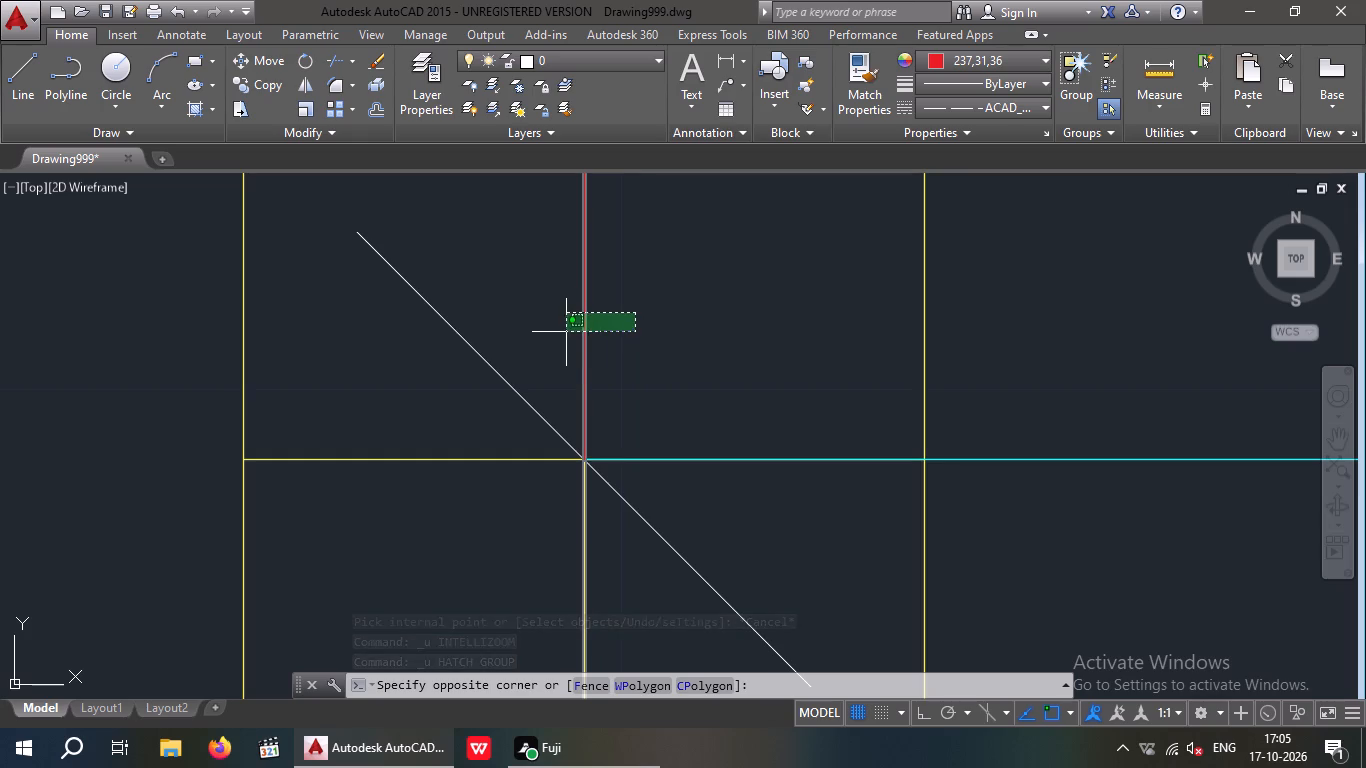
{"action": "left_click", "coordinate": [580, 328]}
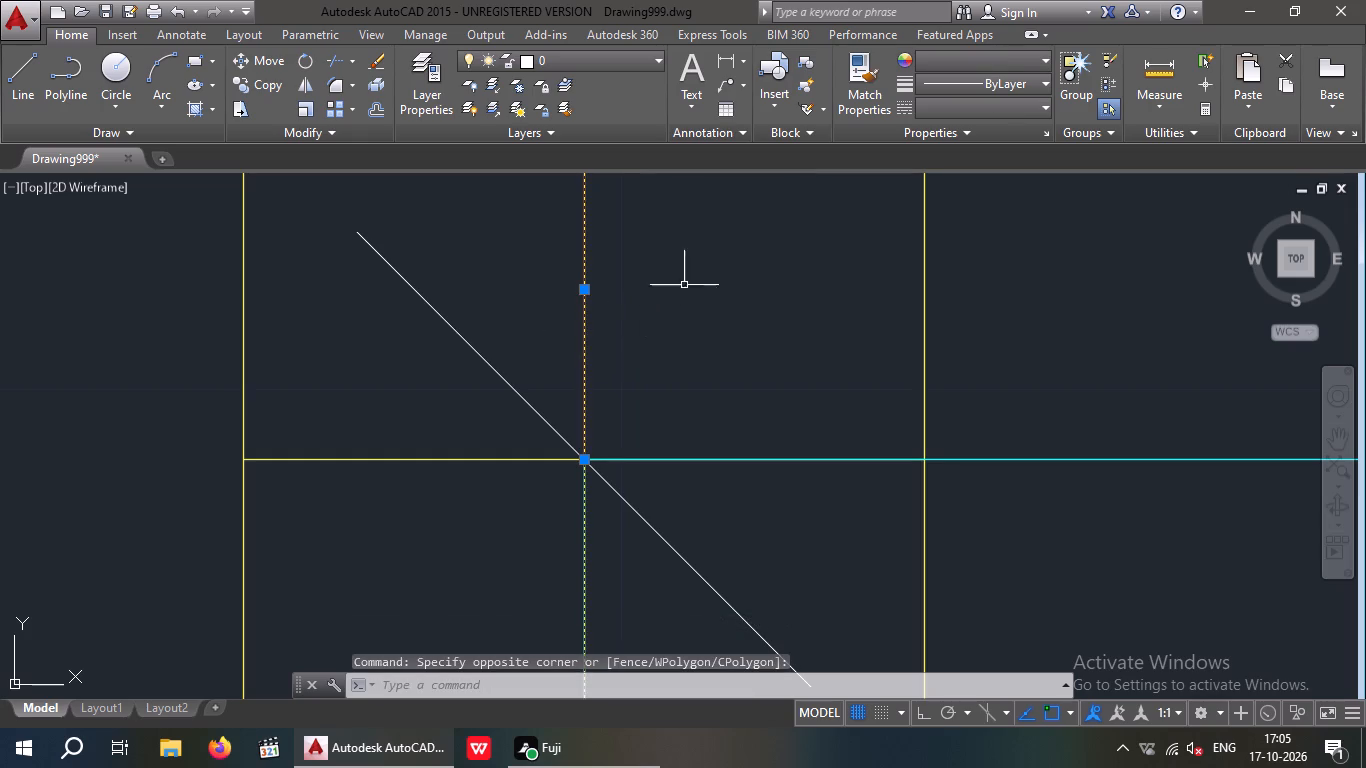
{"action": "key", "text": "Escape"}
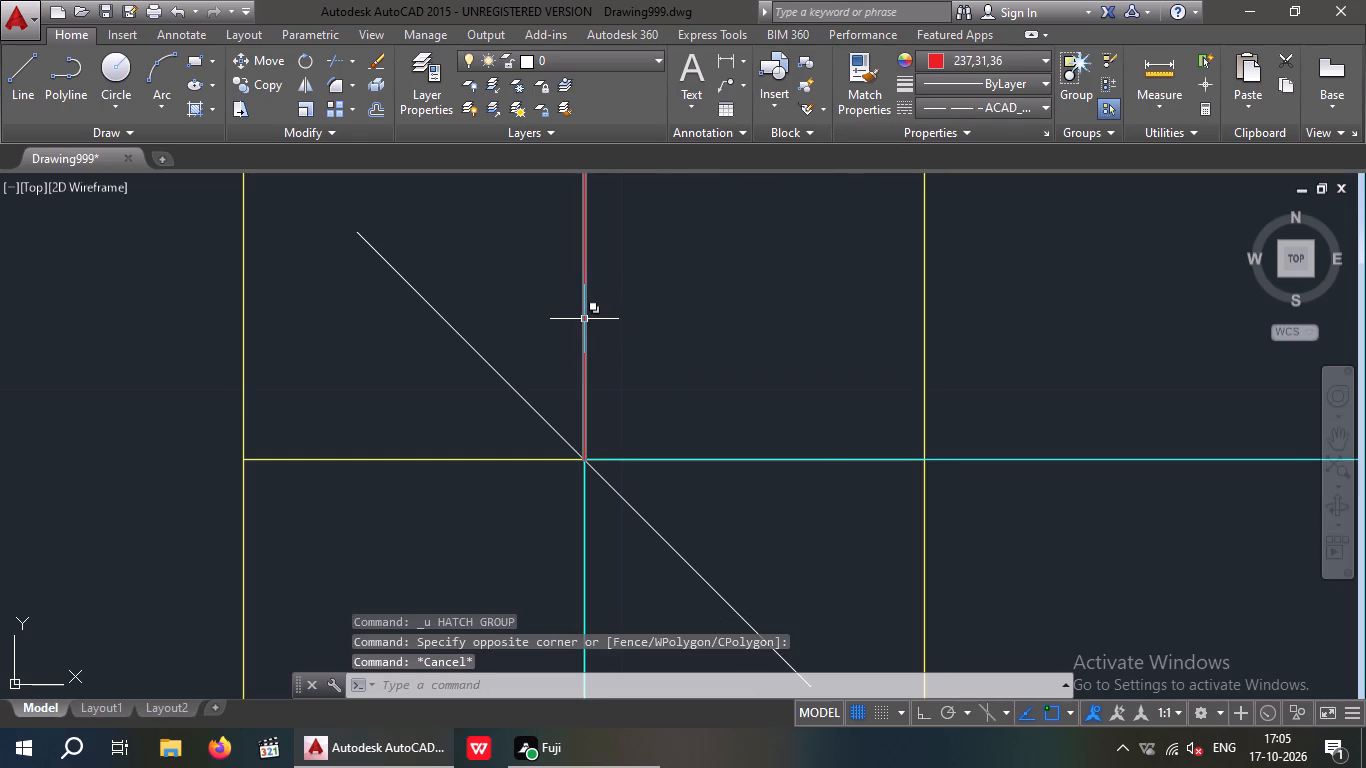
{"action": "left_click", "coordinate": [584, 319]}
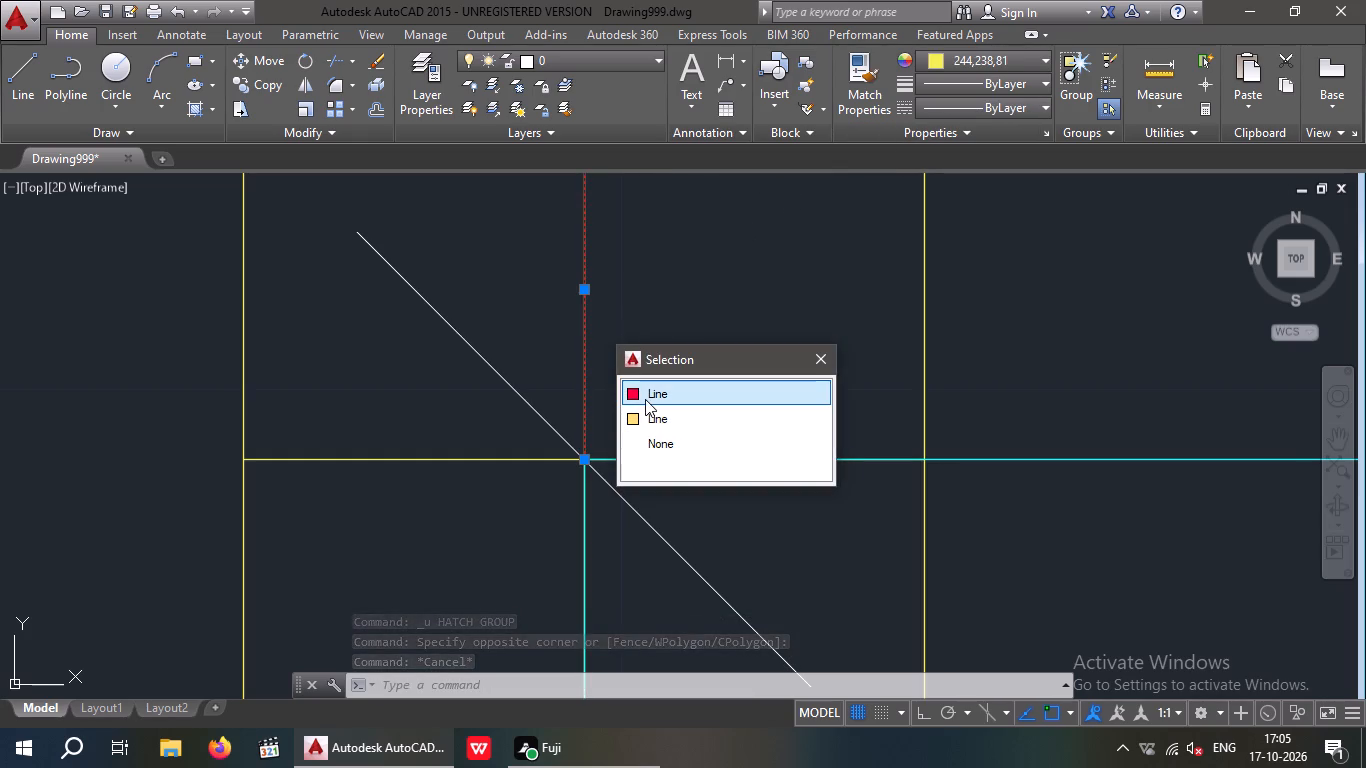
{"action": "left_click", "coordinate": [645, 398]}
{"action": "left_click", "coordinate": [995, 63]}
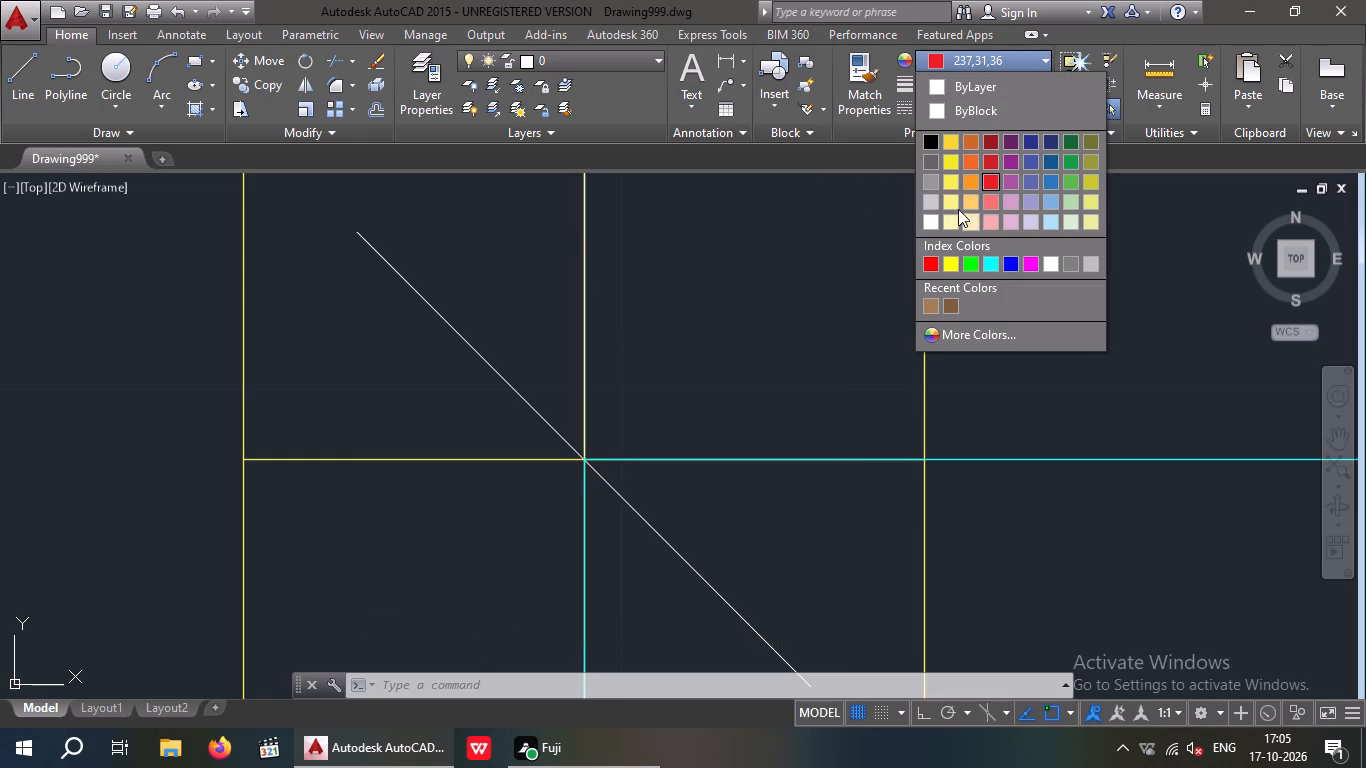
{"action": "left_click", "coordinate": [949, 184]}
{"action": "key", "text": "Escape"}
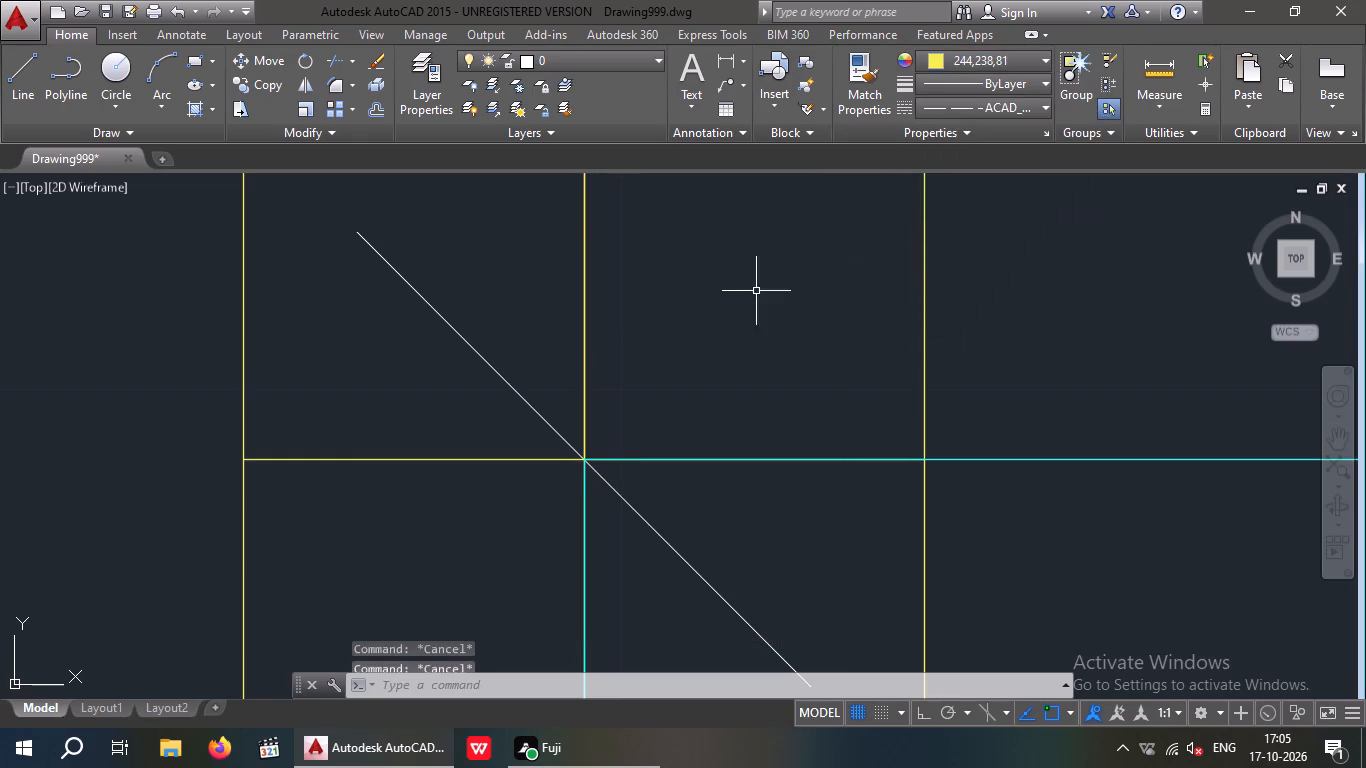
Delete the white diagonal line inside the outer top-left column square.
{"action": "scroll", "coordinate": [694, 324], "scroll_direction": "down", "scroll_amount": 3}
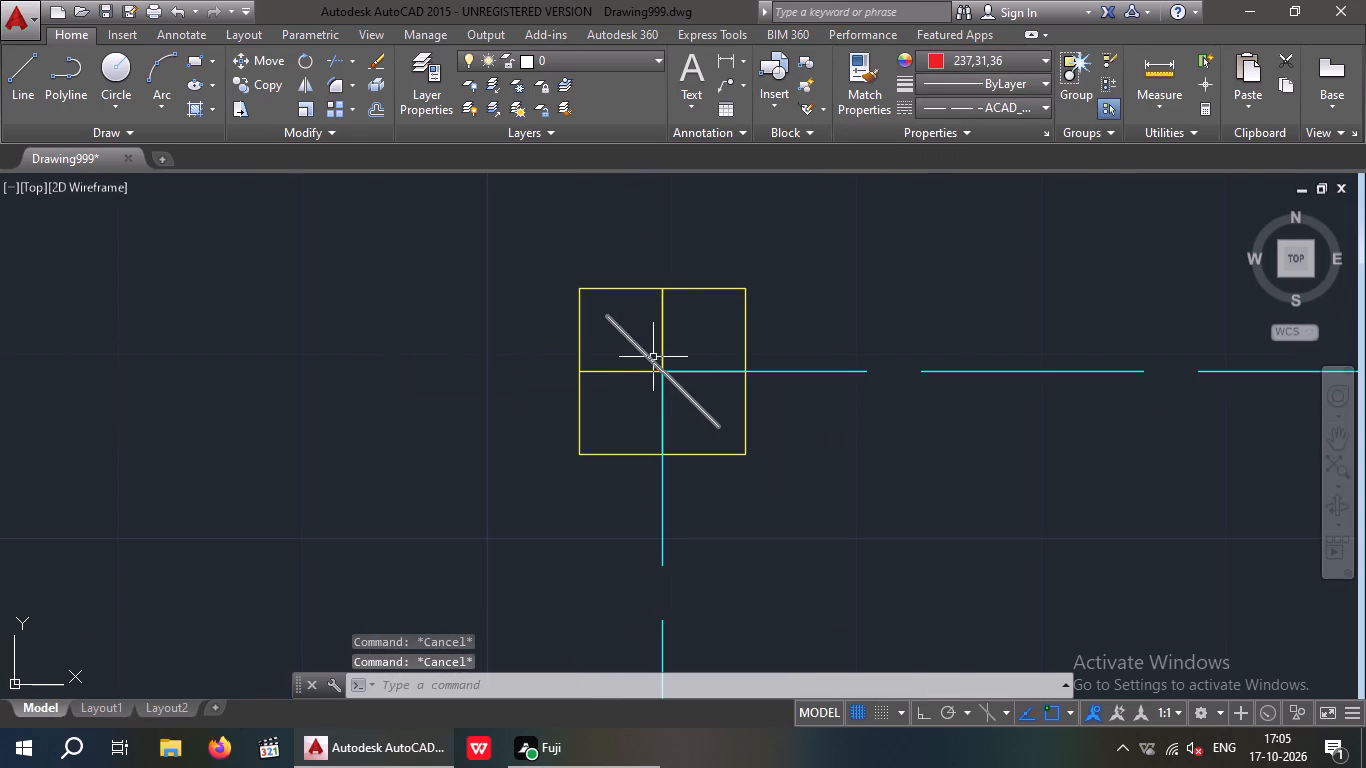
{"action": "left_click", "coordinate": [651, 355]}
{"action": "key", "text": "Delete"}
{"action": "scroll", "coordinate": [640, 315], "scroll_direction": "down", "scroll_amount": 3}
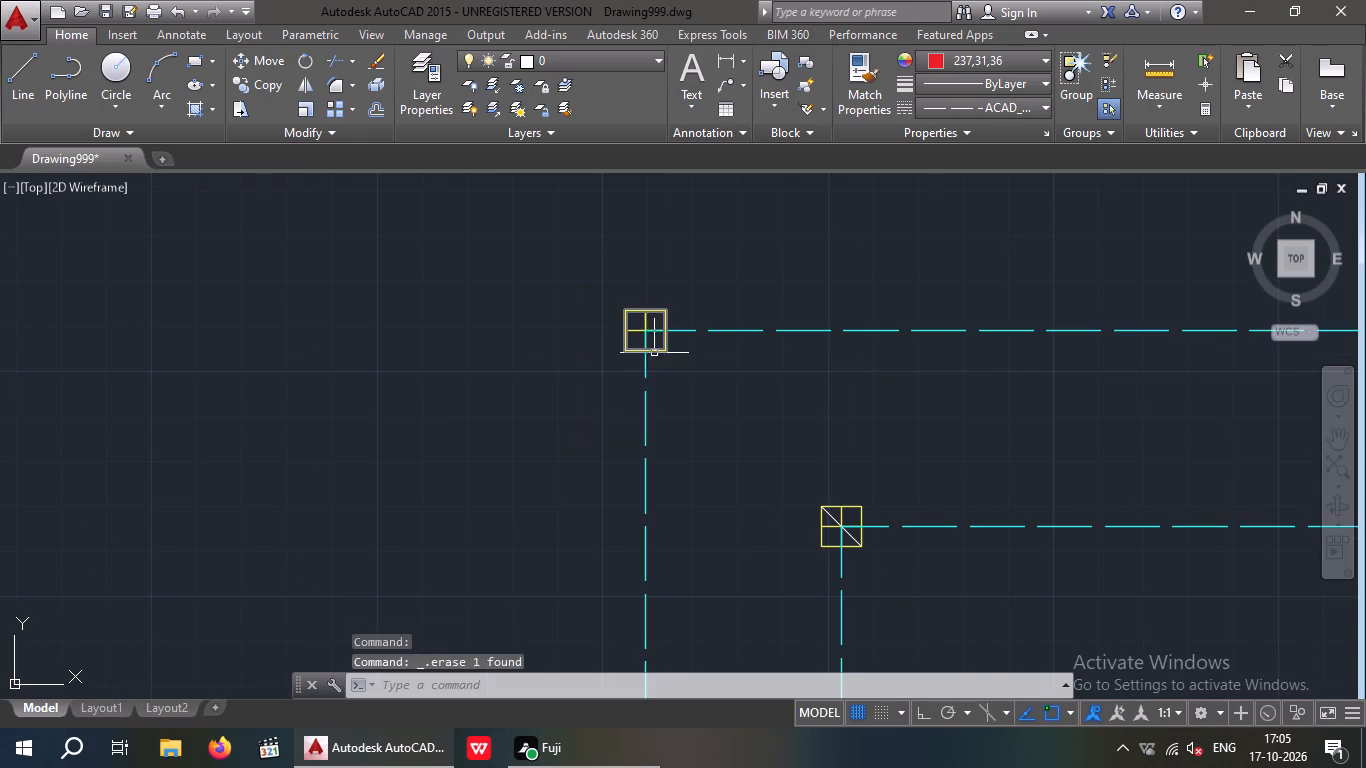
{"action": "scroll", "coordinate": [641, 334], "scroll_direction": "up", "scroll_amount": 2}
{"action": "scroll", "coordinate": [649, 329], "scroll_direction": "down", "scroll_amount": 4}
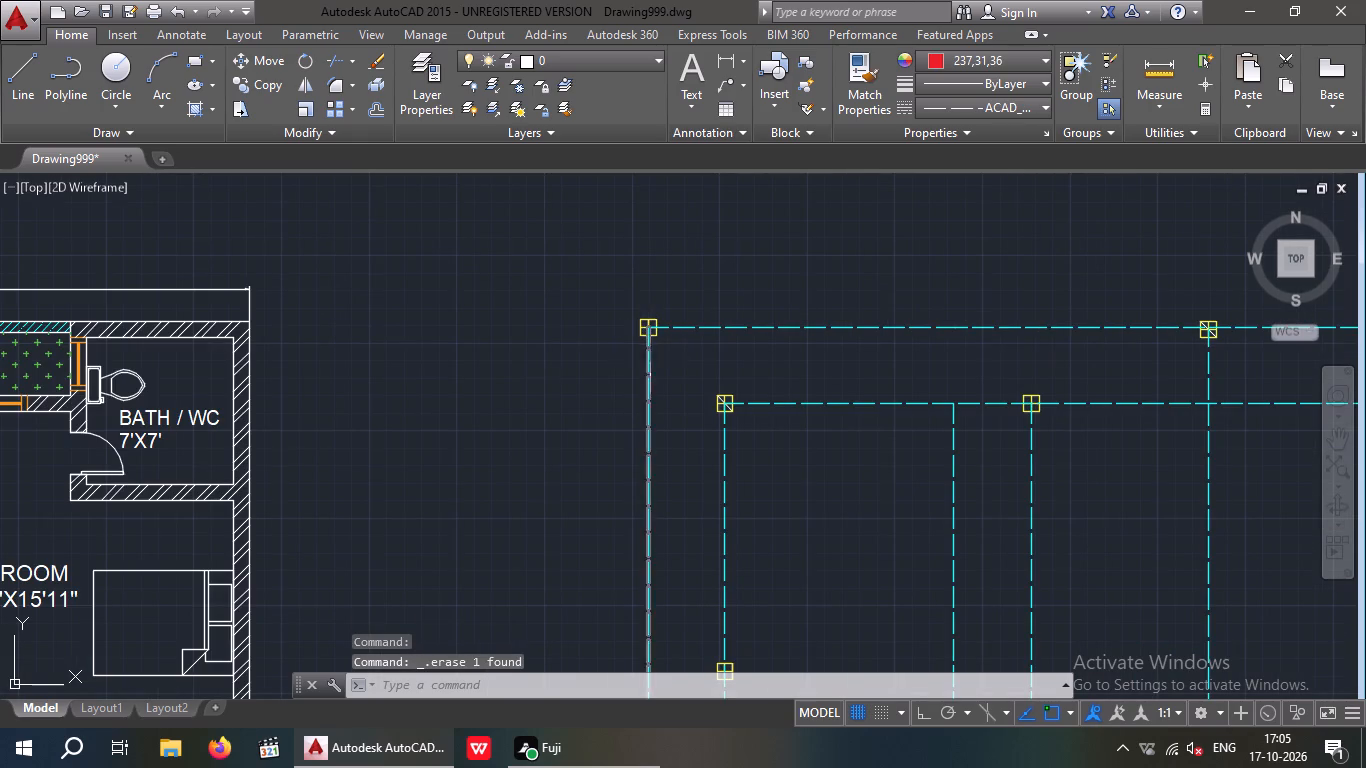
{"action": "key", "text": "Escape"}
Start a Solid hatch and fill all four quarters of the outer top-left corner column square.
{"action": "left_click", "coordinate": [199, 111]}
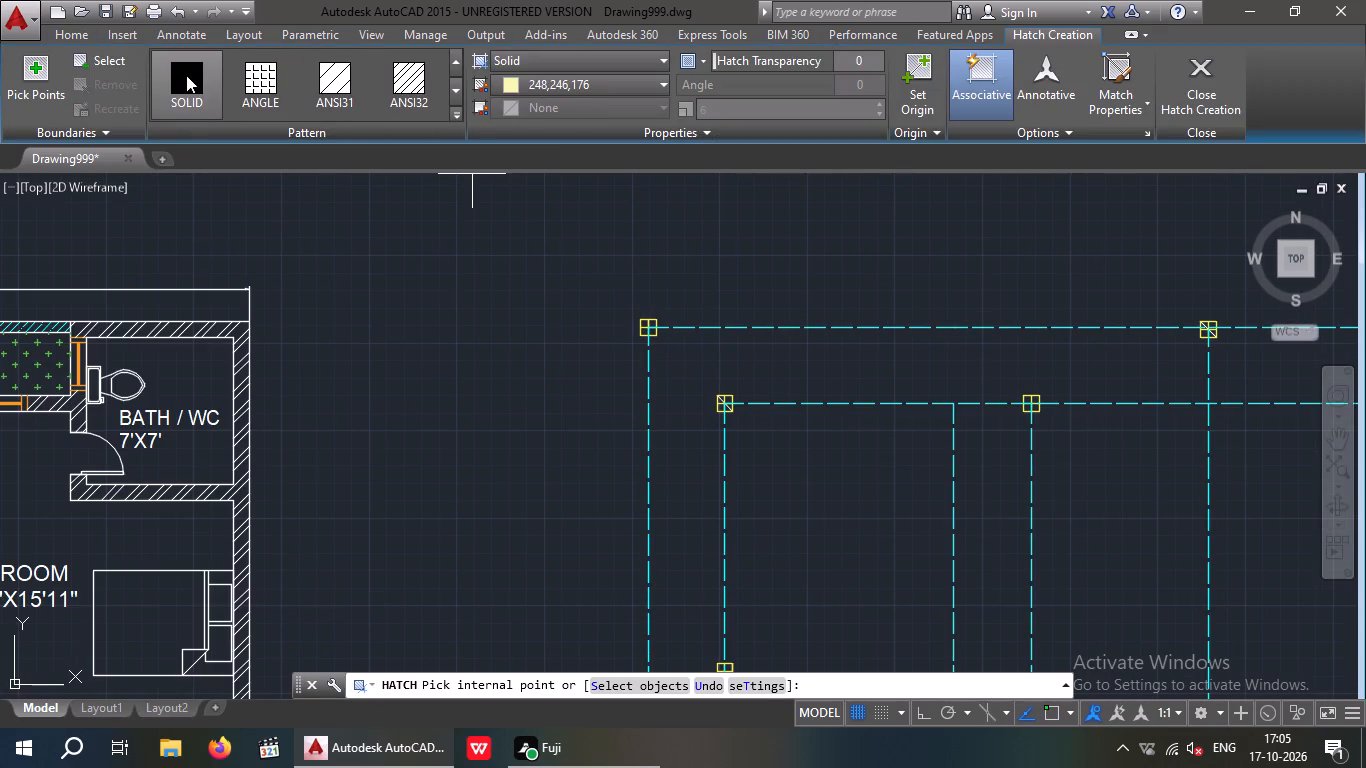
{"action": "left_click", "coordinate": [186, 75]}
{"action": "scroll", "coordinate": [648, 333], "scroll_direction": "up", "scroll_amount": 4}
{"action": "left_click", "coordinate": [647, 326]}
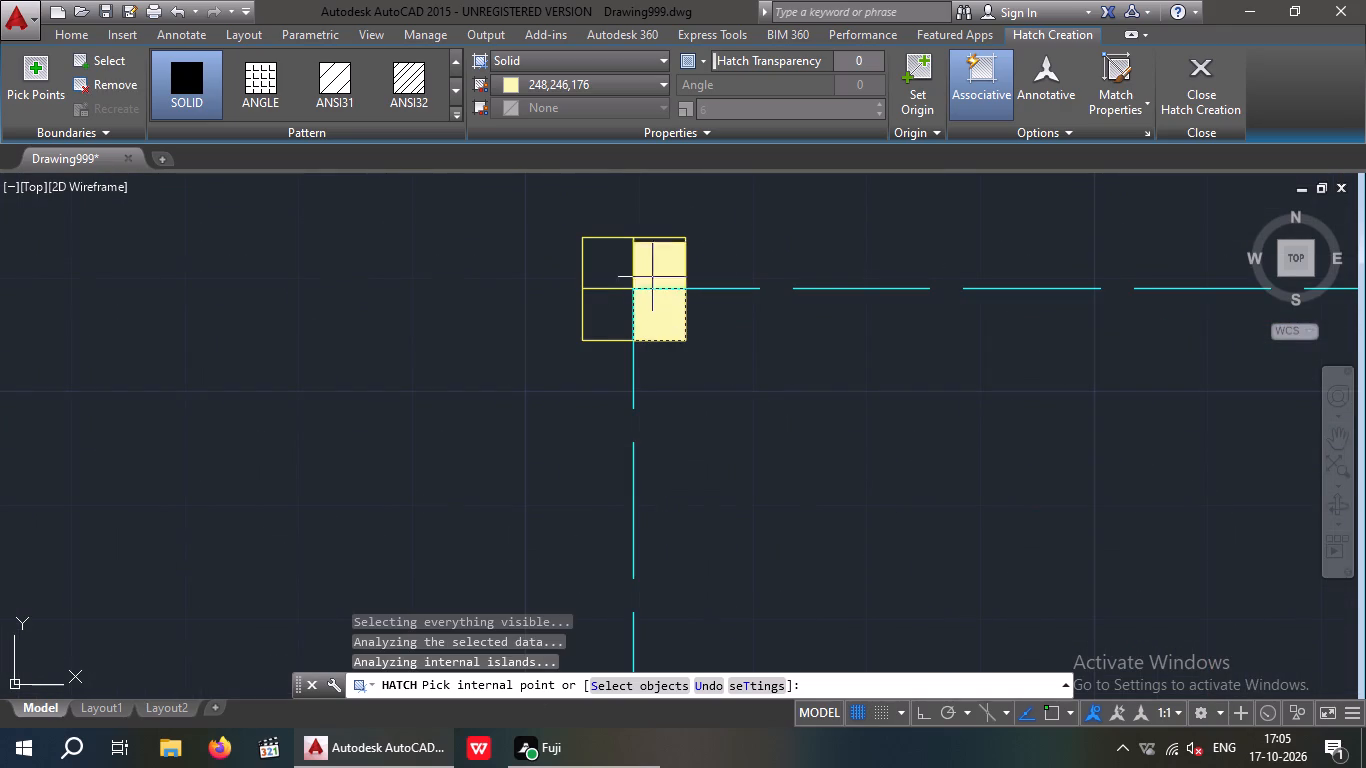
{"action": "left_click", "coordinate": [654, 269]}
{"action": "left_click_drag", "start_coordinate": [616, 264], "coordinate": [614, 273]}
{"action": "left_click", "coordinate": [619, 306]}
{"action": "scroll", "coordinate": [619, 303], "scroll_direction": "down", "scroll_amount": 4}
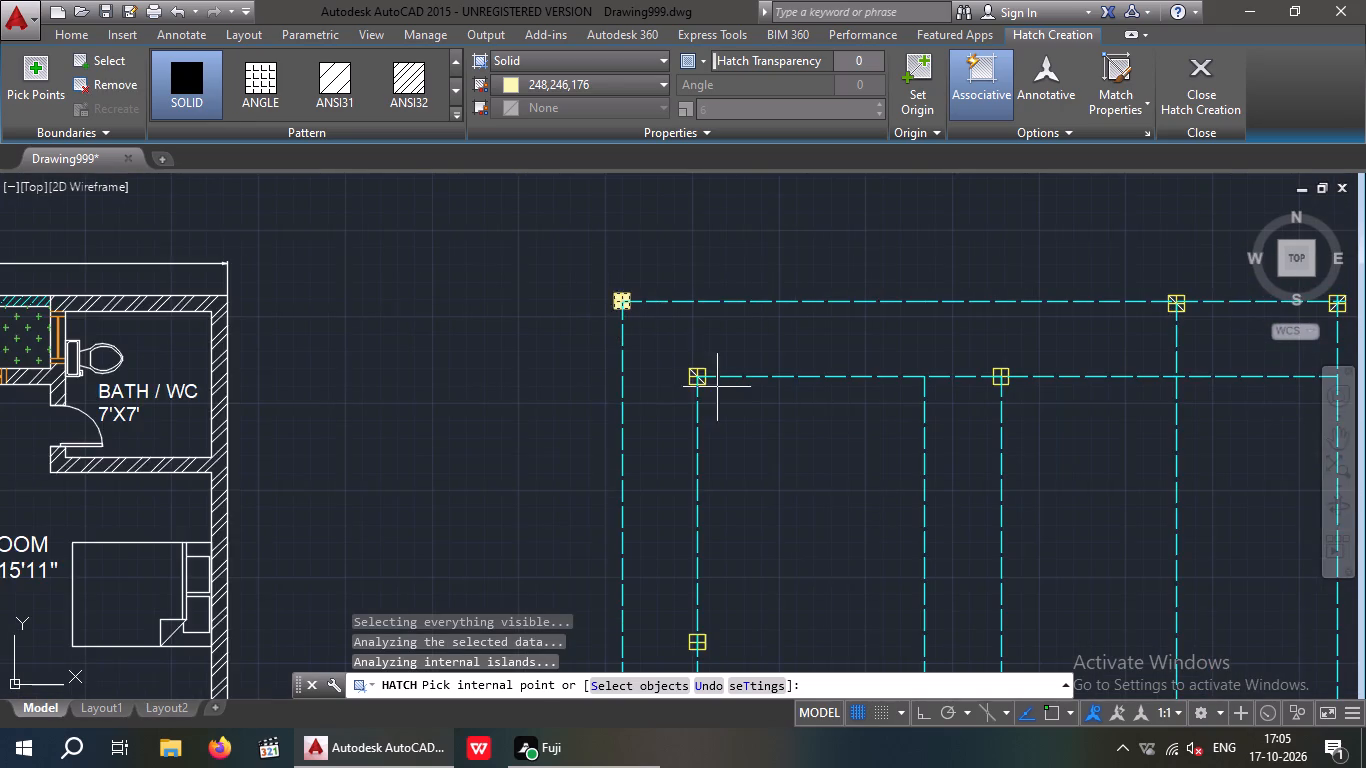
Fill every part of the column square at the inner top-left corner with the Solid hatch, on both sides of its diagonal.
{"action": "scroll", "coordinate": [687, 376], "scroll_direction": "up", "scroll_amount": 4}
{"action": "left_click", "coordinate": [722, 386]}
{"action": "left_click", "coordinate": [725, 351]}
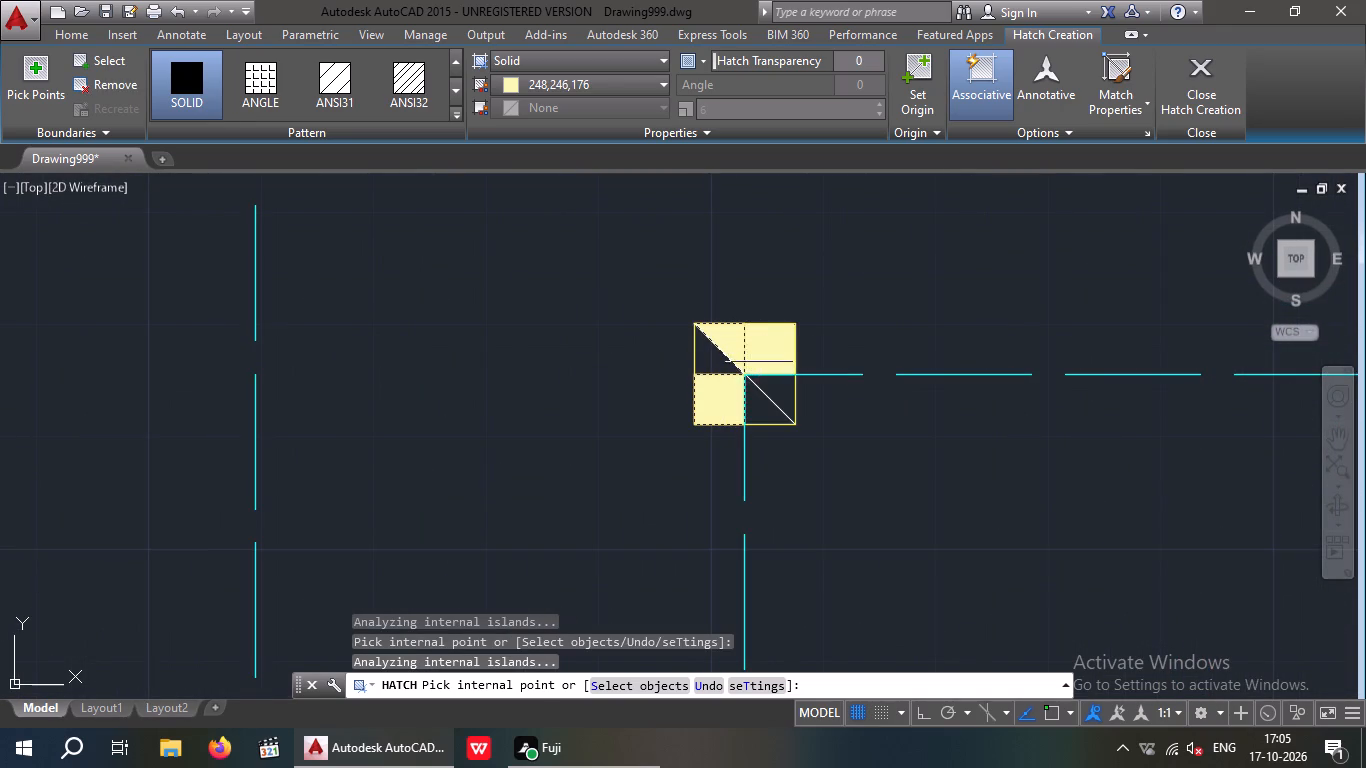
{"action": "left_click", "coordinate": [764, 385]}
{"action": "left_click_drag", "start_coordinate": [759, 400], "coordinate": [760, 390]}
{"action": "left_click", "coordinate": [763, 344]}
{"action": "left_click", "coordinate": [709, 357]}
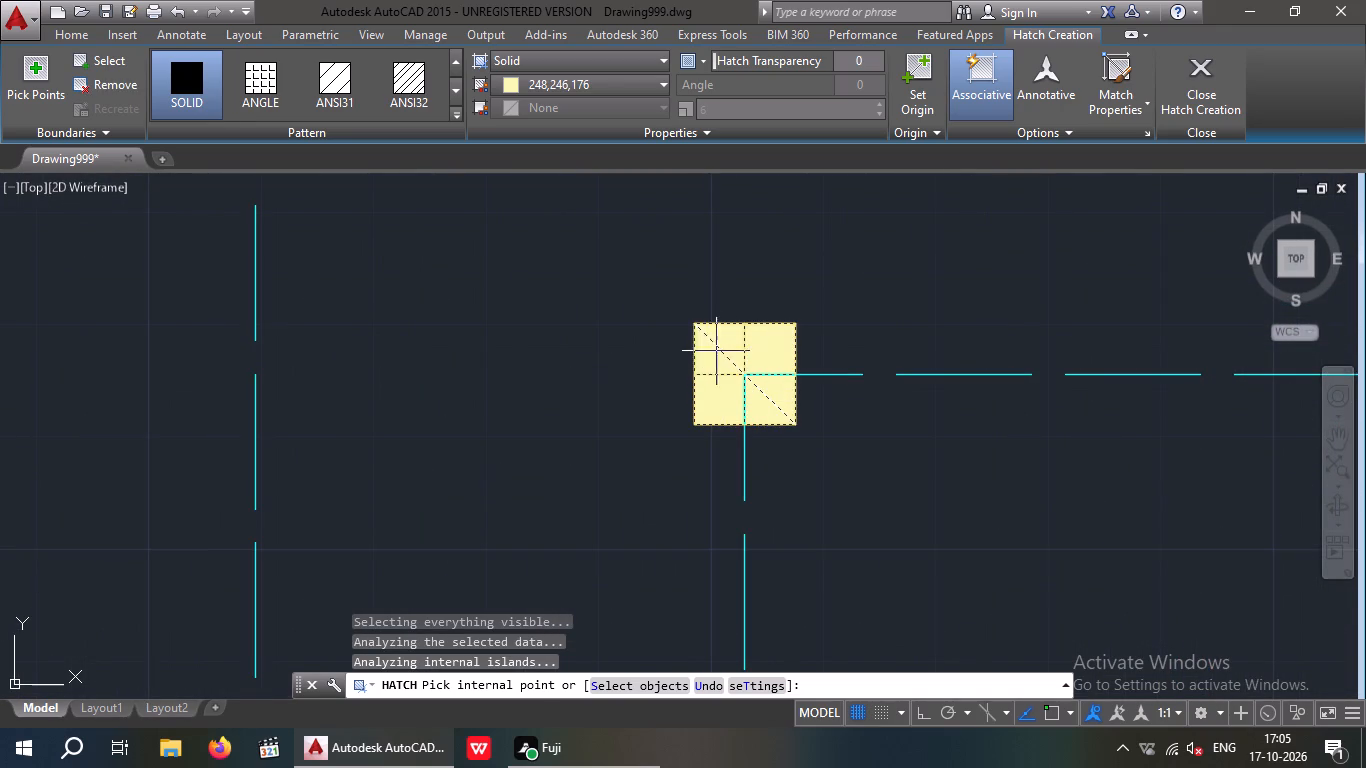
{"action": "scroll", "coordinate": [718, 346], "scroll_direction": "down", "scroll_amount": 4}
Fill all parts of the other column square on the inner top horizontal grid line with the Solid hatch.
{"action": "middle_click_drag", "start_coordinate": [758, 401], "coordinate": [261, 456]}
{"action": "scroll", "coordinate": [520, 404], "scroll_direction": "up", "scroll_amount": 4}
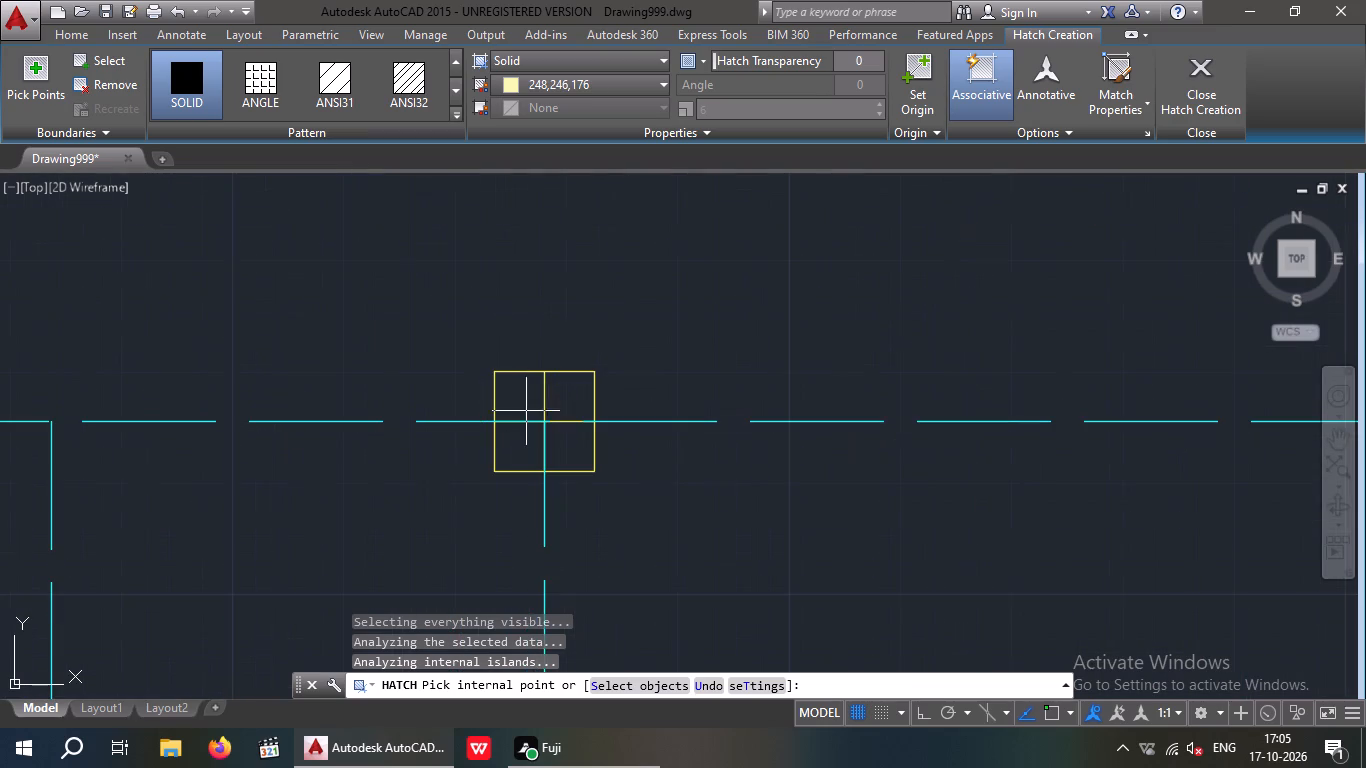
{"action": "left_click", "coordinate": [523, 388]}
{"action": "left_click_drag", "start_coordinate": [578, 397], "coordinate": [580, 408]}
{"action": "left_click_drag", "start_coordinate": [579, 441], "coordinate": [550, 441]}
{"action": "left_click", "coordinate": [537, 440]}
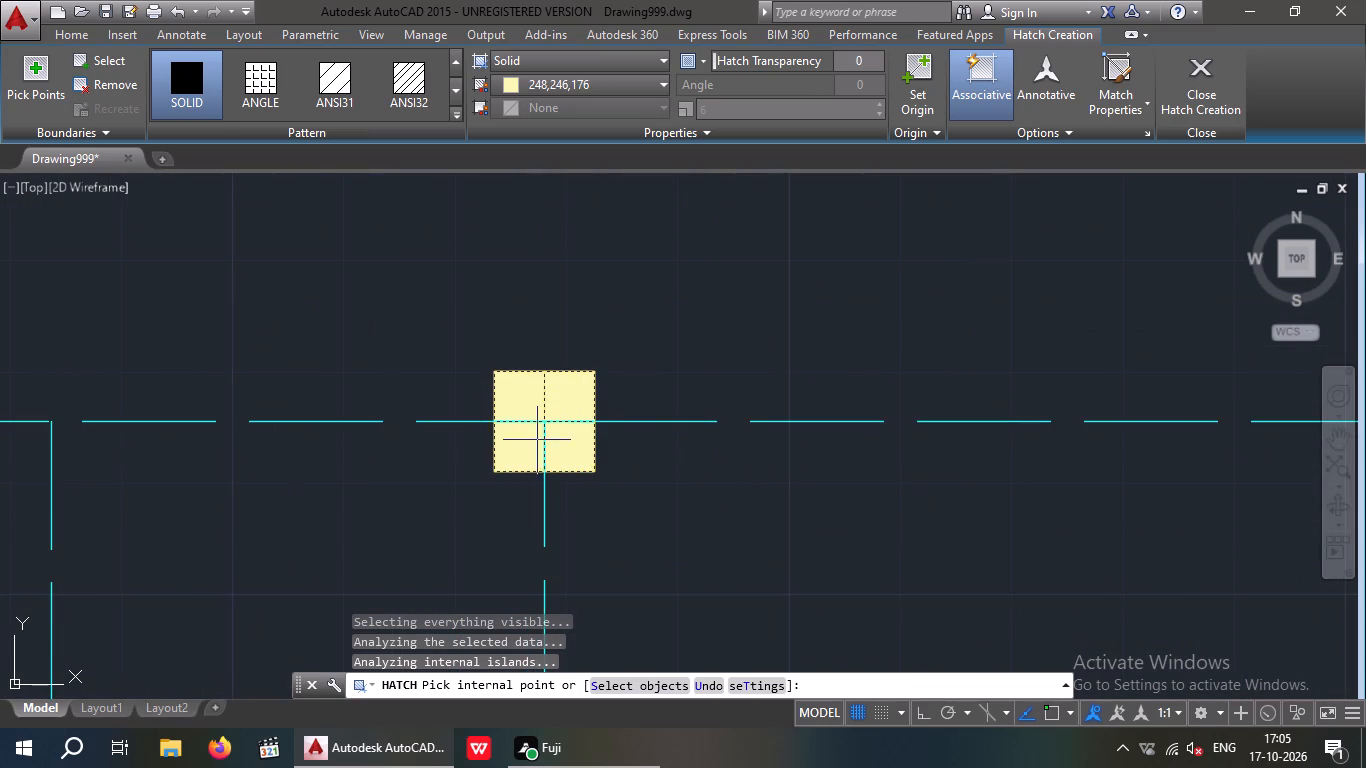
{"action": "scroll", "coordinate": [551, 422], "scroll_direction": "down", "scroll_amount": 5}
Fill every part of the column square between the two corners of the outer top grid line with the Solid hatch.
{"action": "scroll", "coordinate": [663, 379], "scroll_direction": "up", "scroll_amount": 5}
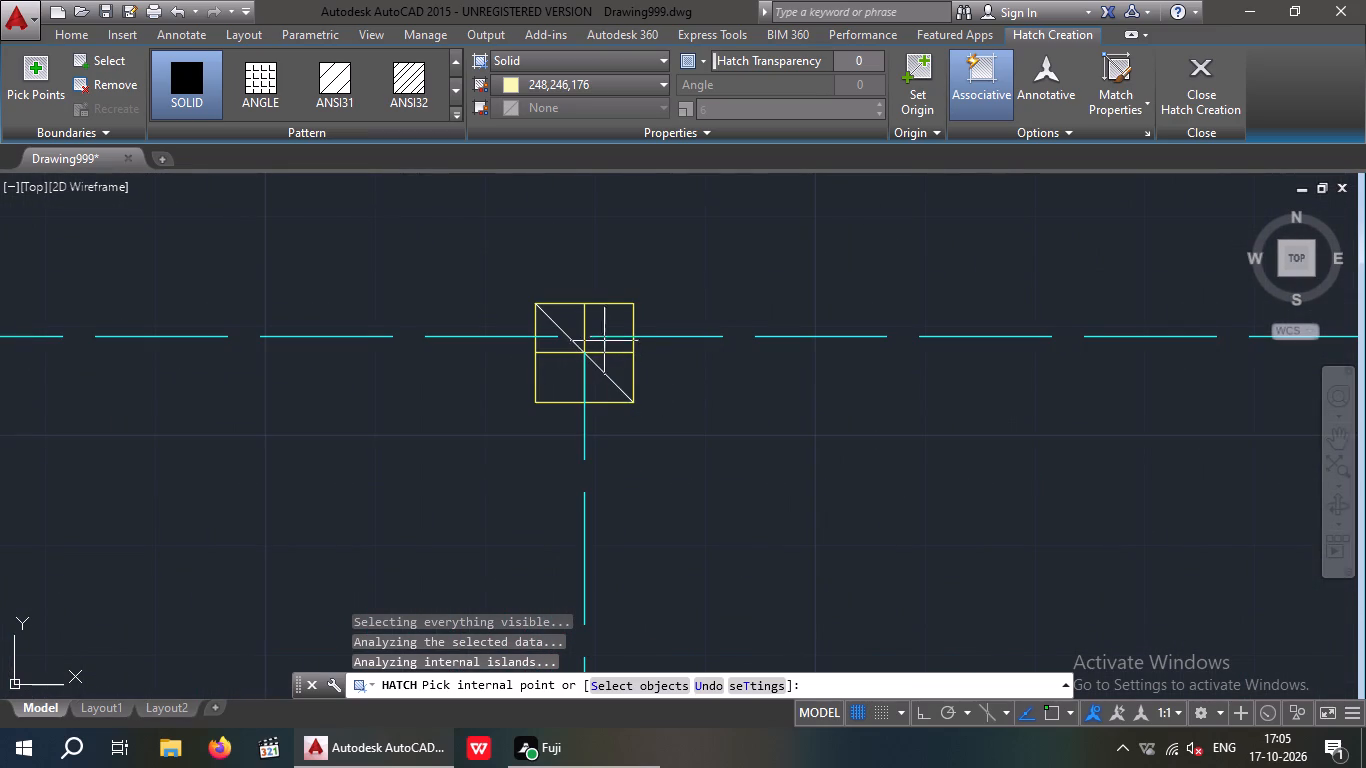
{"action": "left_click", "coordinate": [607, 321]}
{"action": "left_click", "coordinate": [563, 322]}
{"action": "left_click", "coordinate": [565, 351]}
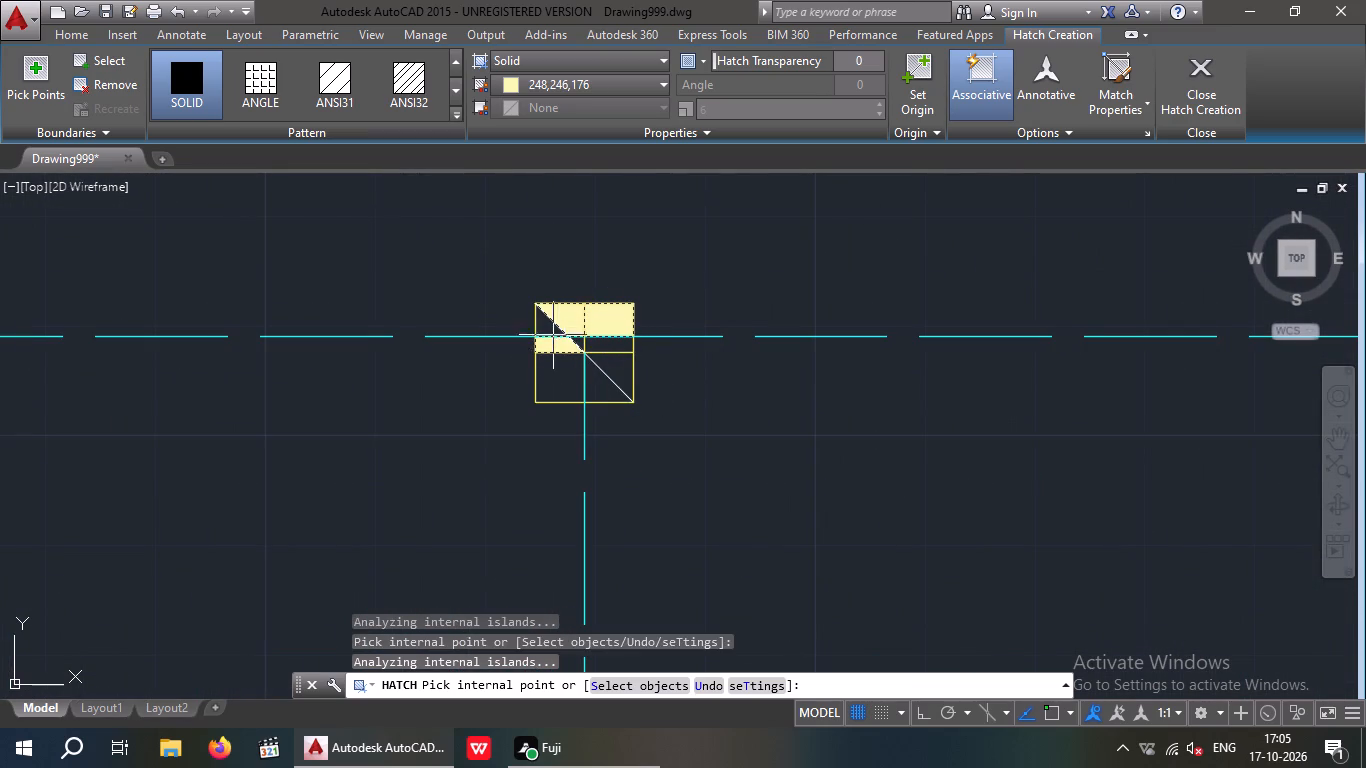
{"action": "left_click", "coordinate": [549, 328]}
{"action": "left_click", "coordinate": [606, 350]}
{"action": "left_click", "coordinate": [580, 341]}
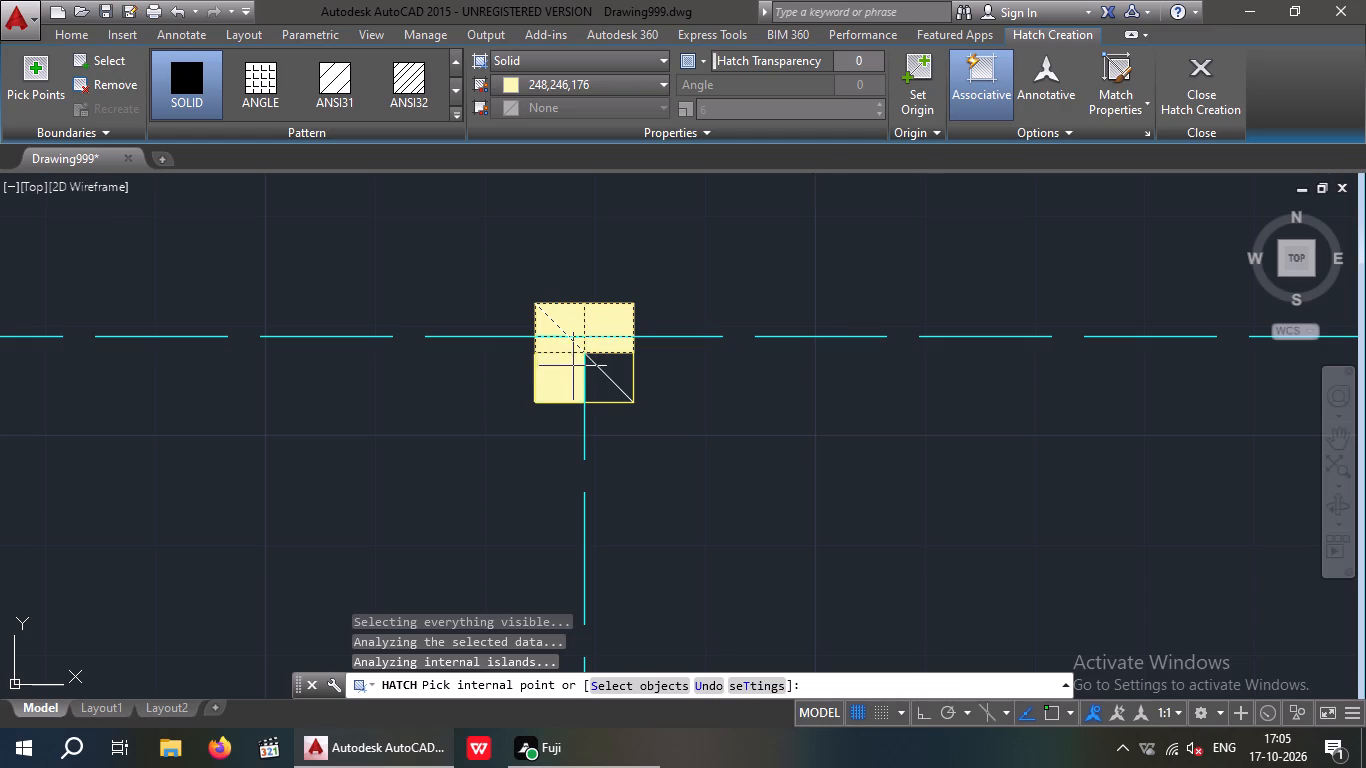
{"action": "left_click", "coordinate": [571, 368]}
{"action": "left_click", "coordinate": [596, 378]}
{"action": "left_click", "coordinate": [614, 359]}
{"action": "scroll", "coordinate": [605, 363], "scroll_direction": "down", "scroll_amount": 5}
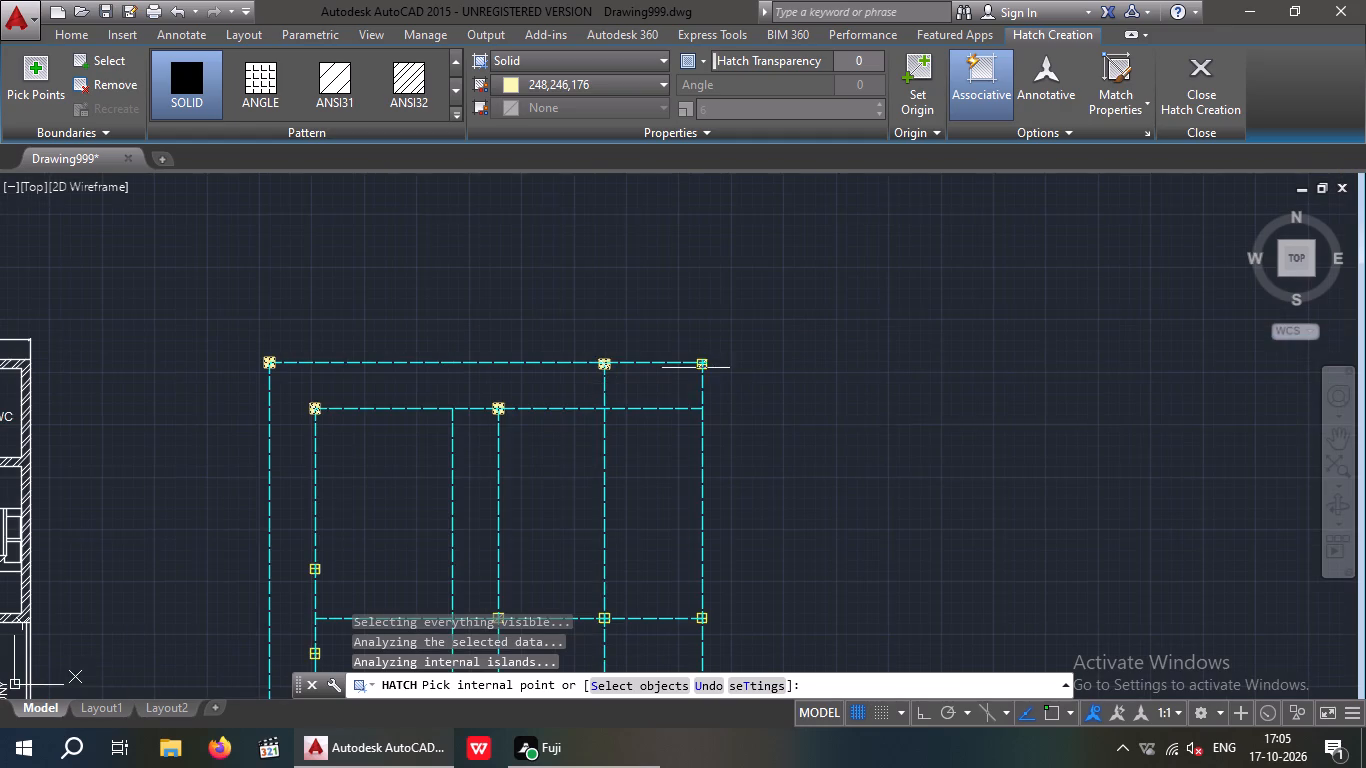
Fill every part of the column square at the outer top-right corner of the layout with the Solid hatch.
{"action": "scroll", "coordinate": [696, 363], "scroll_direction": "up", "scroll_amount": 5}
{"action": "left_click", "coordinate": [725, 341]}
{"action": "left_click", "coordinate": [752, 343]}
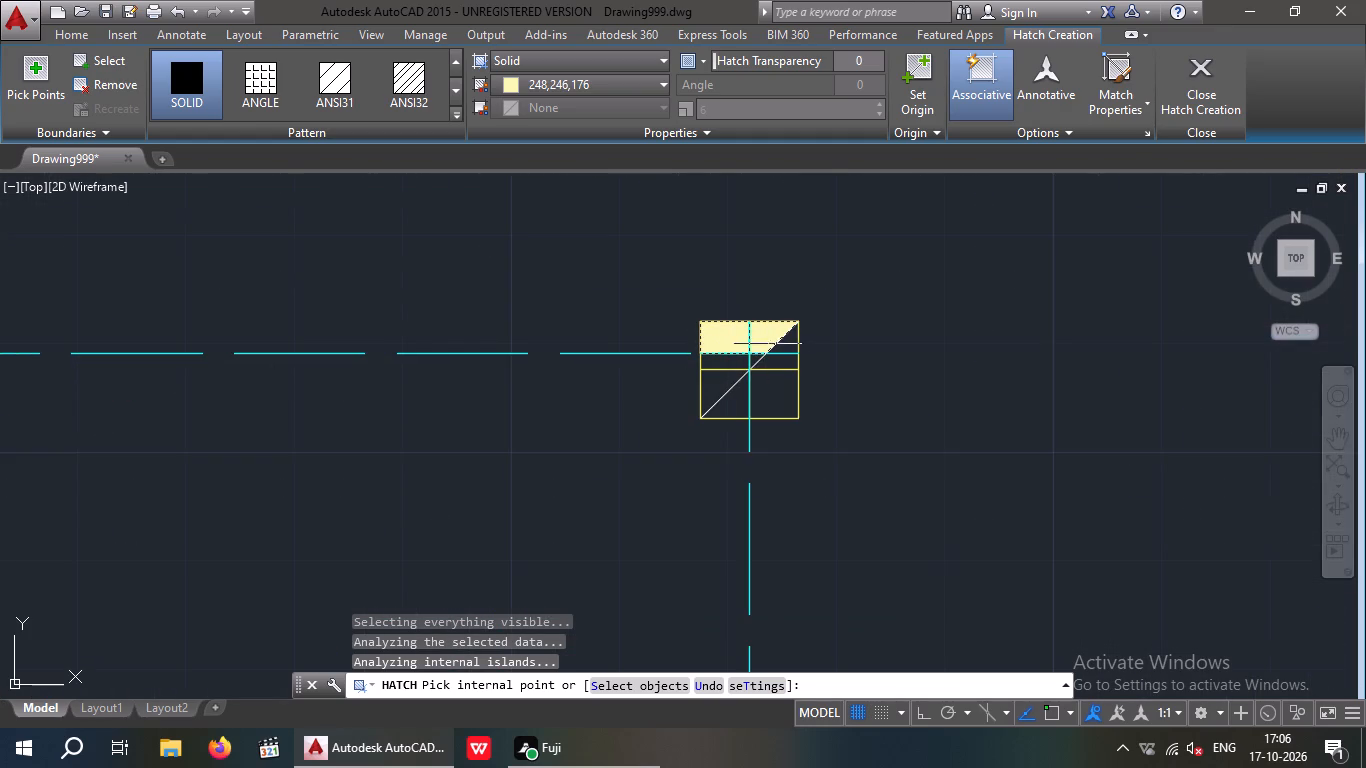
{"action": "left_click", "coordinate": [781, 346]}
{"action": "left_click_drag", "start_coordinate": [771, 362], "coordinate": [759, 364]}
{"action": "left_click_drag", "start_coordinate": [752, 364], "coordinate": [737, 364]}
{"action": "left_click", "coordinate": [730, 363]}
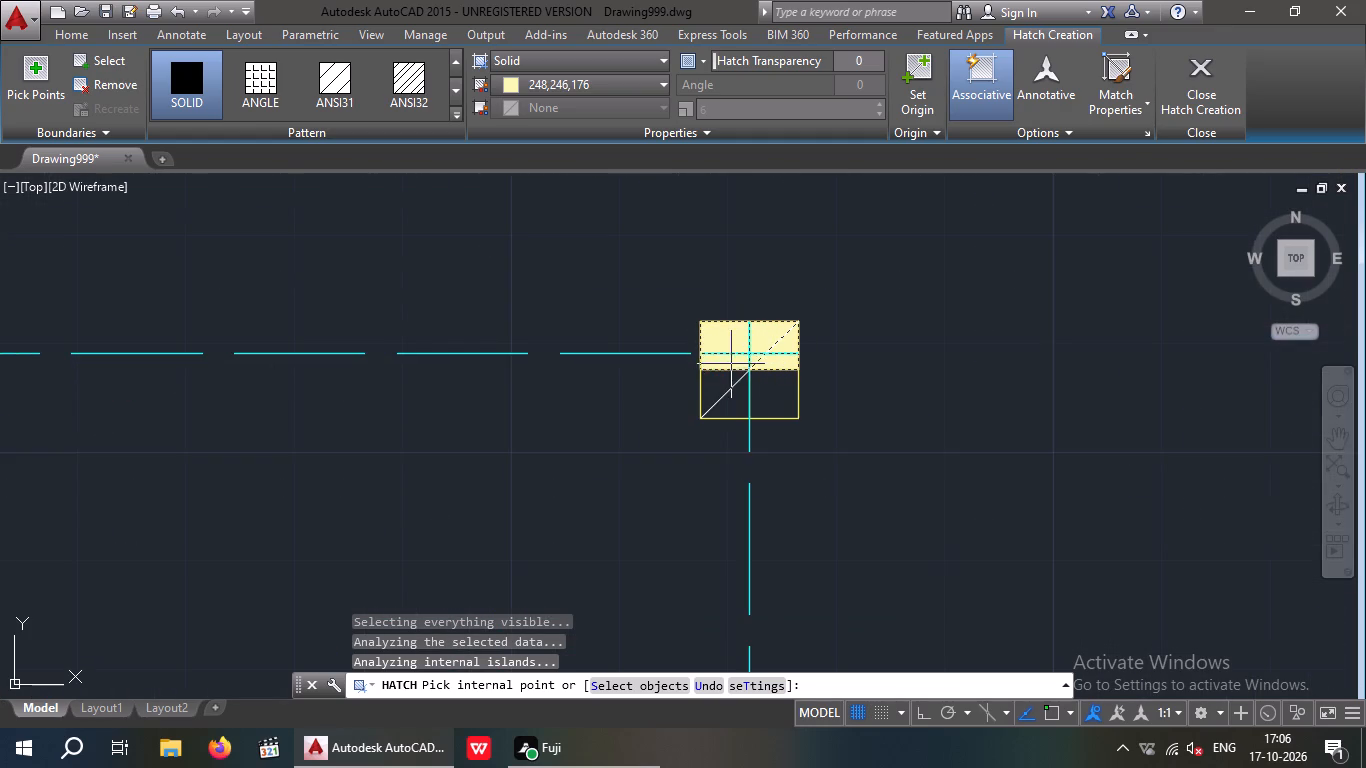
{"action": "left_click", "coordinate": [726, 385]}
{"action": "left_click_drag", "start_coordinate": [733, 396], "coordinate": [745, 396]}
{"action": "left_click", "coordinate": [757, 396]}
{"action": "scroll", "coordinate": [741, 382], "scroll_direction": "down", "scroll_amount": 5}
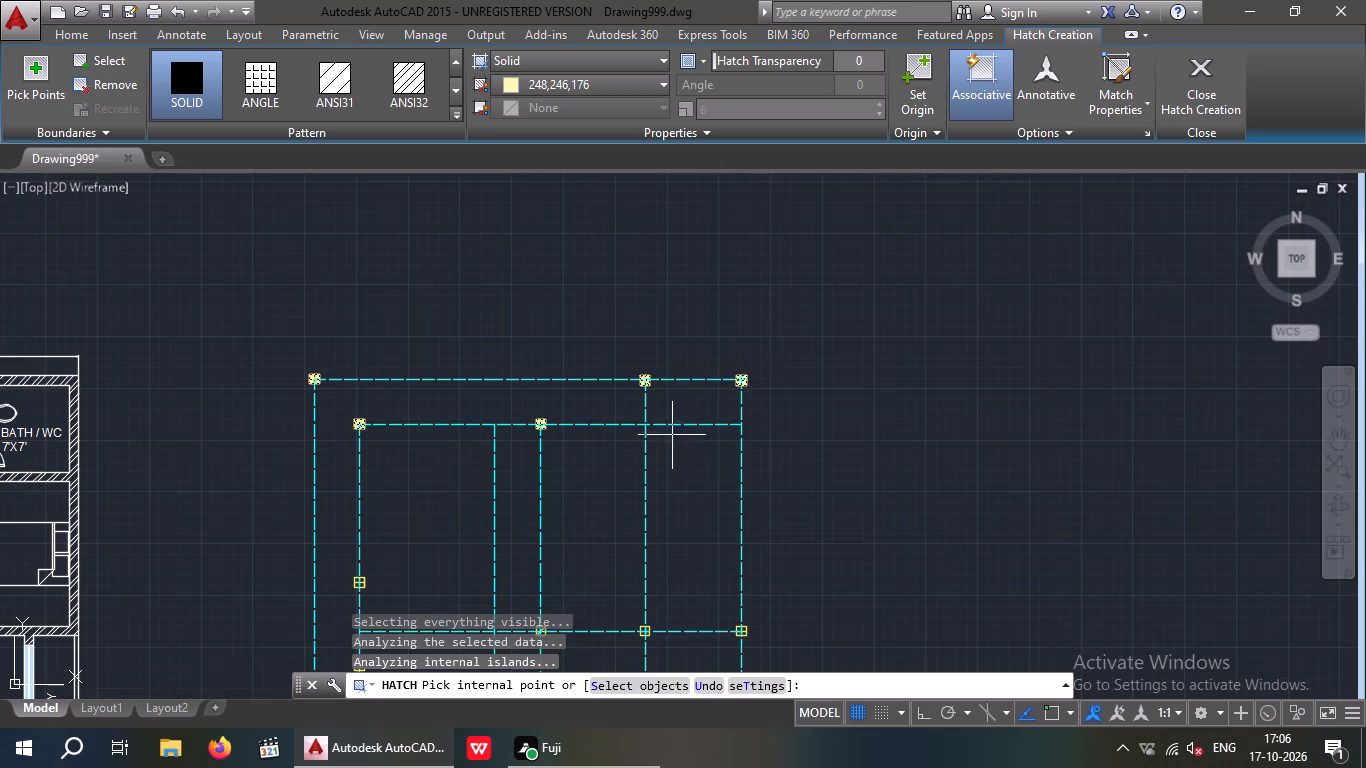
Fill all four quarters of the upper column square midway along the inner left vertical grid line with the Solid hatch.
{"action": "middle_click_drag", "start_coordinate": [677, 377], "coordinate": [712, 284]}
{"action": "scroll", "coordinate": [379, 499], "scroll_direction": "up", "scroll_amount": 5}
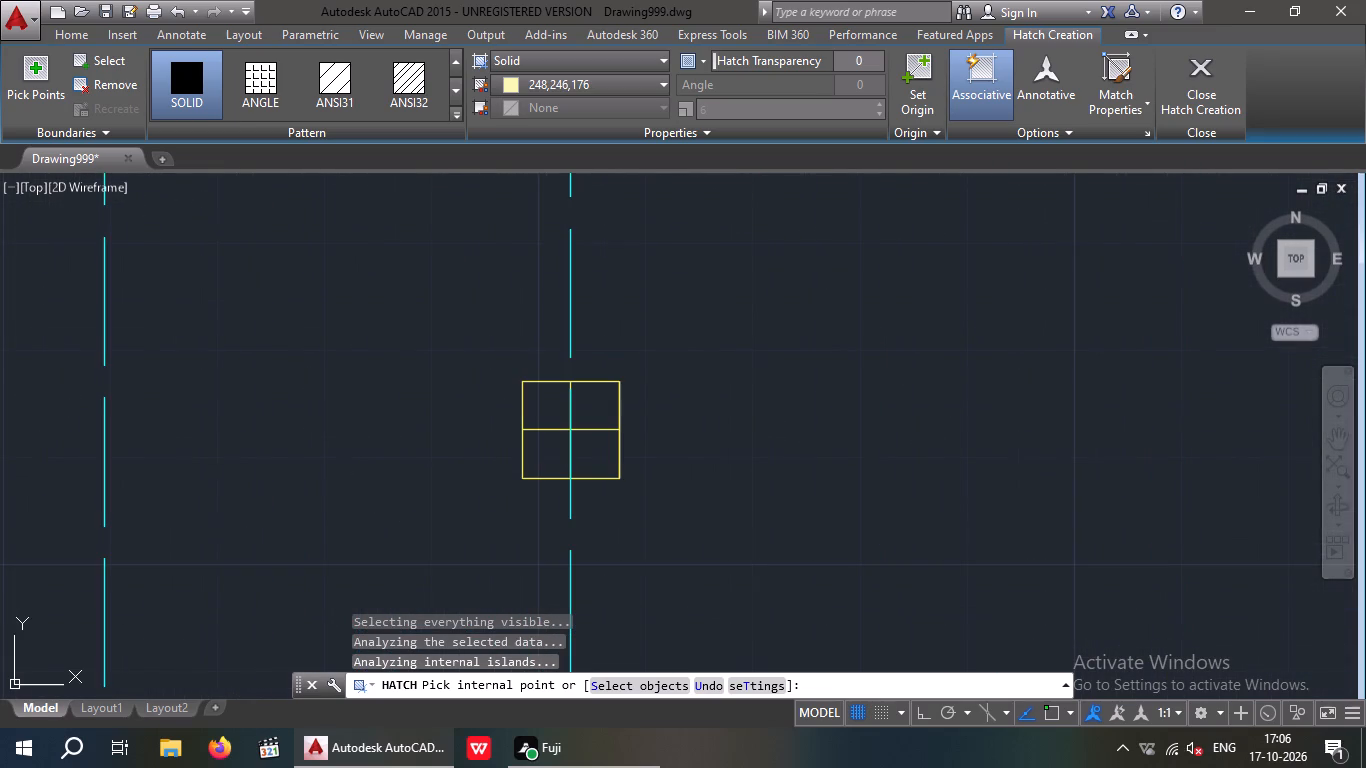
{"action": "left_click", "coordinate": [540, 457]}
{"action": "left_click_drag", "start_coordinate": [546, 404], "coordinate": [566, 413]}
{"action": "left_click_drag", "start_coordinate": [613, 413], "coordinate": [609, 423]}
{"action": "left_click", "coordinate": [608, 445]}
Fill all four quarters of the lower column square midway along the inner left vertical grid line with the Solid hatch.
{"action": "scroll", "coordinate": [606, 428], "scroll_direction": "down", "scroll_amount": 4}
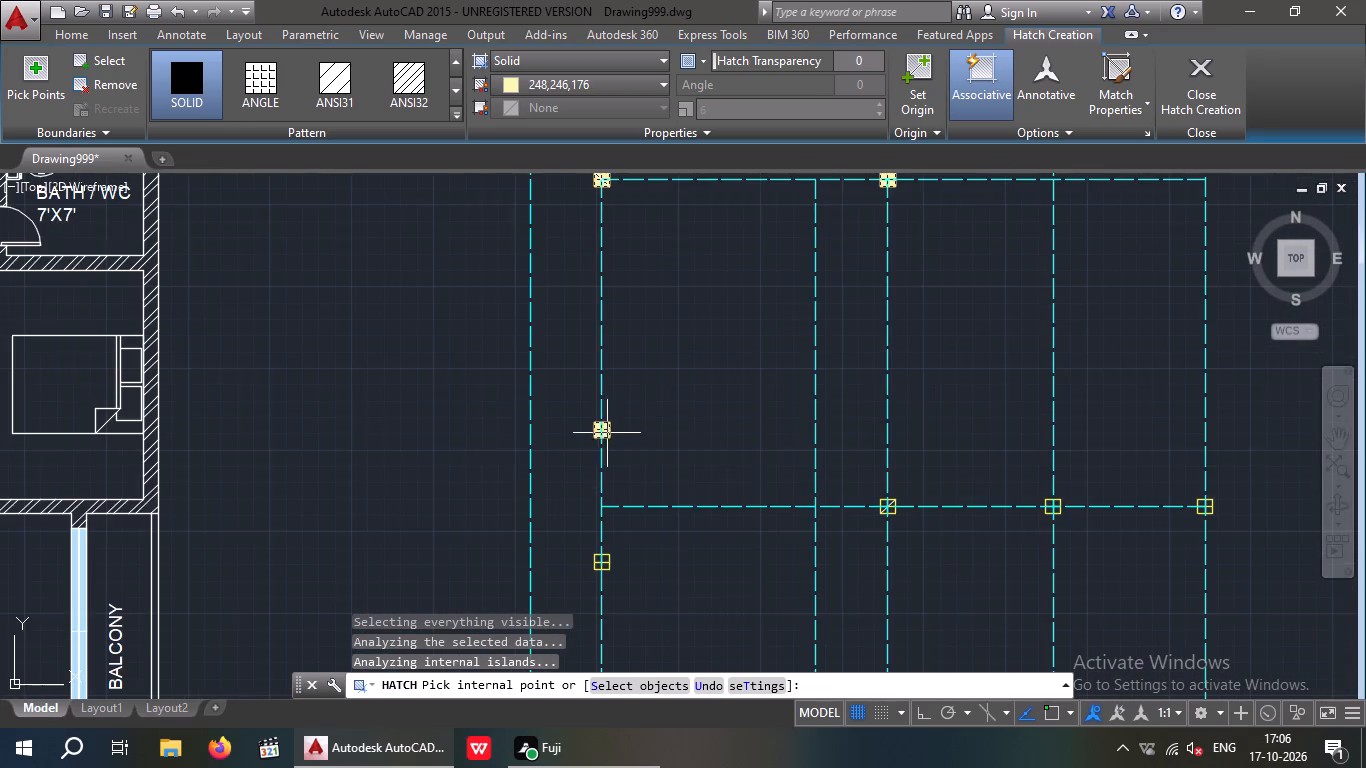
{"action": "scroll", "coordinate": [611, 559], "scroll_direction": "up", "scroll_amount": 4}
{"action": "left_click", "coordinate": [556, 566]}
{"action": "left_click", "coordinate": [508, 562]}
{"action": "scroll", "coordinate": [508, 558], "scroll_direction": "up", "scroll_amount": 1}
{"action": "middle_click_drag", "start_coordinate": [492, 505], "coordinate": [532, 262]}
{"action": "left_click", "coordinate": [570, 408]}
{"action": "left_click", "coordinate": [610, 410]}
Fill every part of the leftmost column square on the middle horizontal grid line with the Solid hatch, on both sides of its diagonal.
{"action": "scroll", "coordinate": [618, 403], "scroll_direction": "down", "scroll_amount": 5}
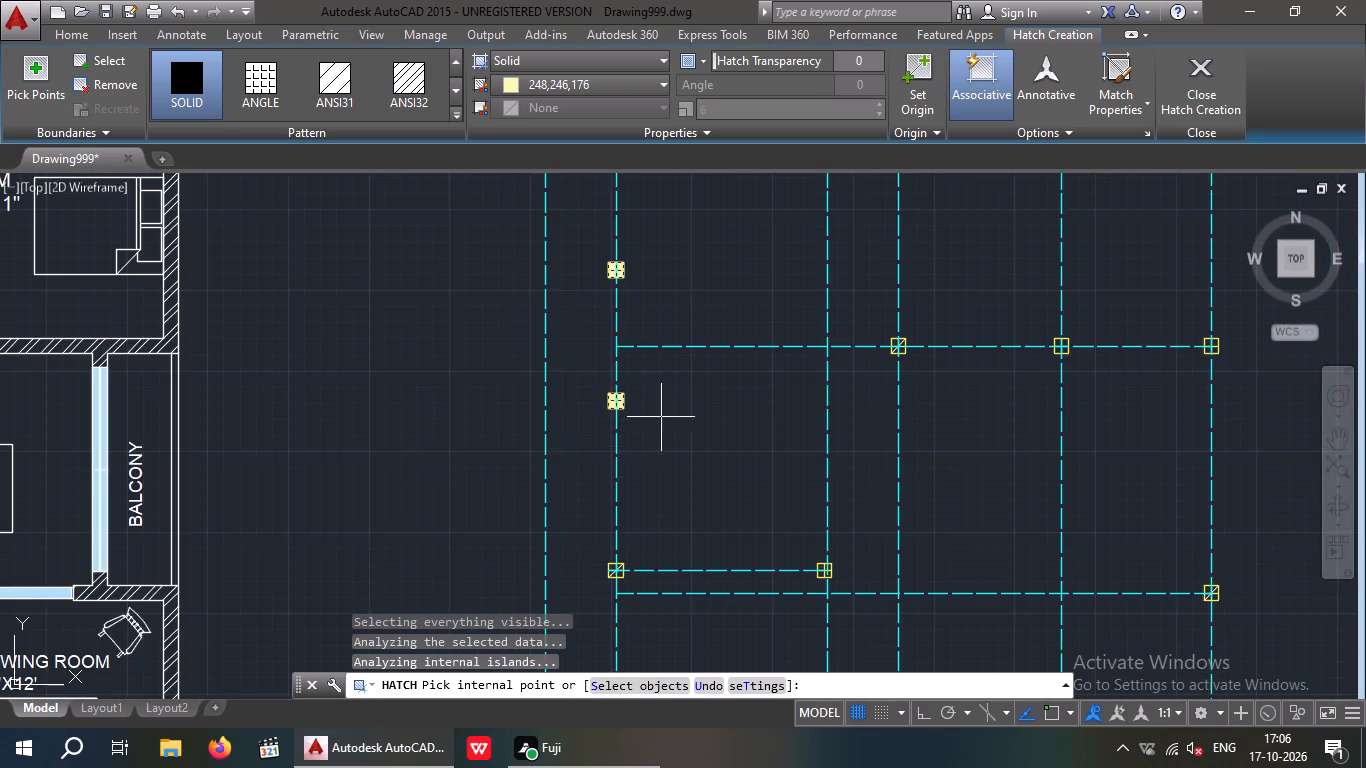
{"action": "middle_click_drag", "start_coordinate": [661, 416], "coordinate": [406, 465]}
{"action": "middle_click", "coordinate": [402, 466]}
{"action": "scroll", "coordinate": [638, 416], "scroll_direction": "up", "scroll_amount": 4}
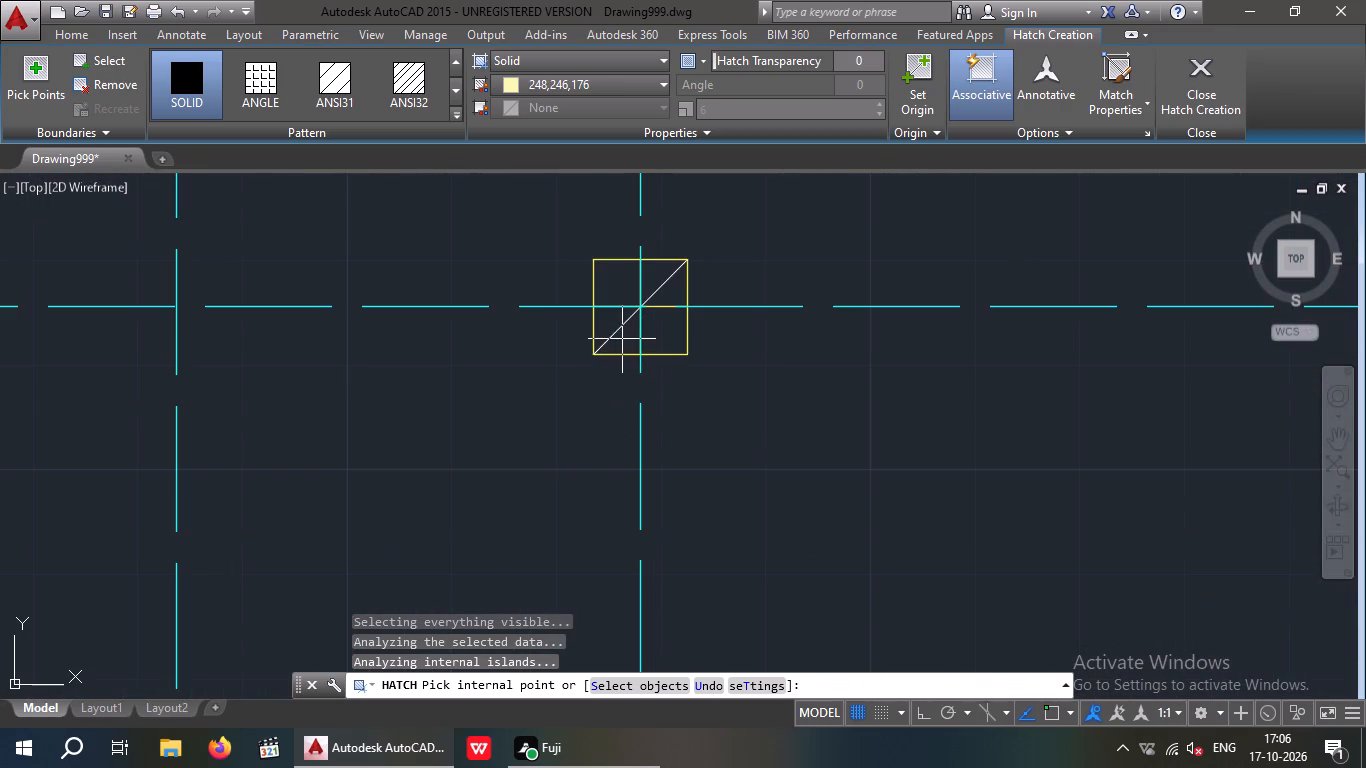
{"action": "left_click", "coordinate": [623, 339]}
{"action": "left_click", "coordinate": [609, 322]}
{"action": "left_click", "coordinate": [619, 284]}
{"action": "left_click", "coordinate": [647, 282]}
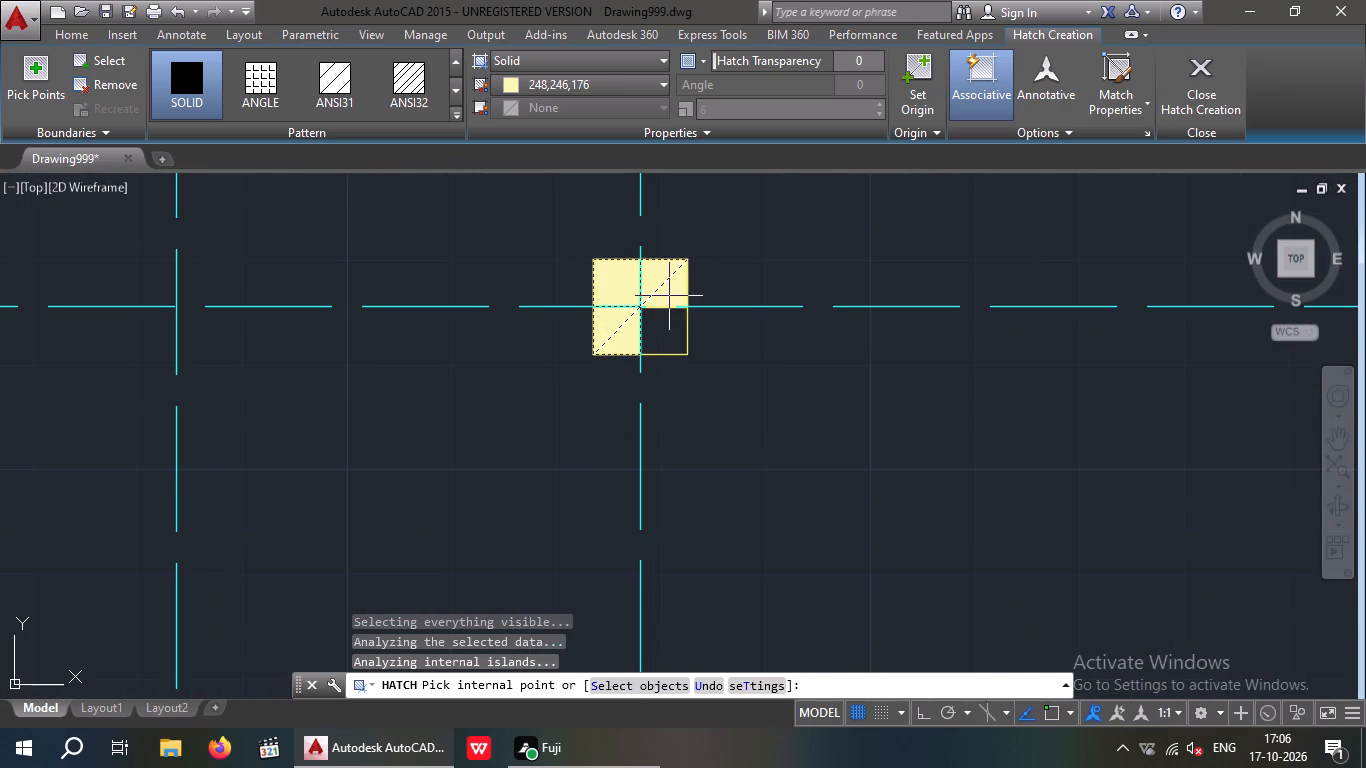
{"action": "left_click", "coordinate": [669, 296]}
{"action": "left_click", "coordinate": [668, 330]}
Fill all four quarters of the centre column square on the middle horizontal grid line with the Solid hatch.
{"action": "scroll", "coordinate": [662, 333], "scroll_direction": "down", "scroll_amount": 3}
{"action": "middle_click_drag", "start_coordinate": [712, 378], "coordinate": [387, 511]}
{"action": "scroll", "coordinate": [607, 446], "scroll_direction": "up", "scroll_amount": 3}
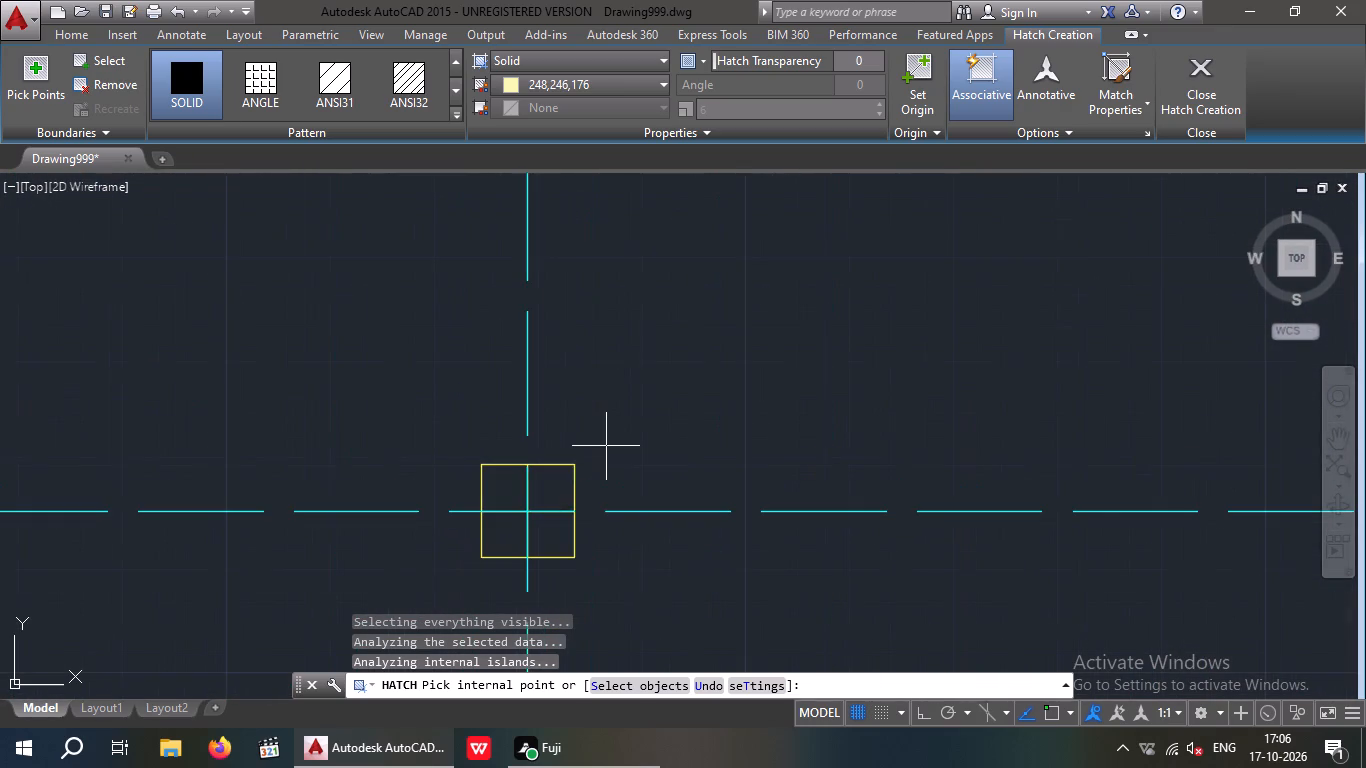
{"action": "left_click_drag", "start_coordinate": [563, 490], "coordinate": [530, 495]}
{"action": "left_click_drag", "start_coordinate": [500, 489], "coordinate": [497, 499]}
{"action": "left_click", "coordinate": [509, 536]}
{"action": "left_click", "coordinate": [537, 538]}
Fill all four quarters of the column square at the right end of the middle horizontal grid line with the Solid hatch.
{"action": "scroll", "coordinate": [550, 500], "scroll_direction": "down", "scroll_amount": 4}
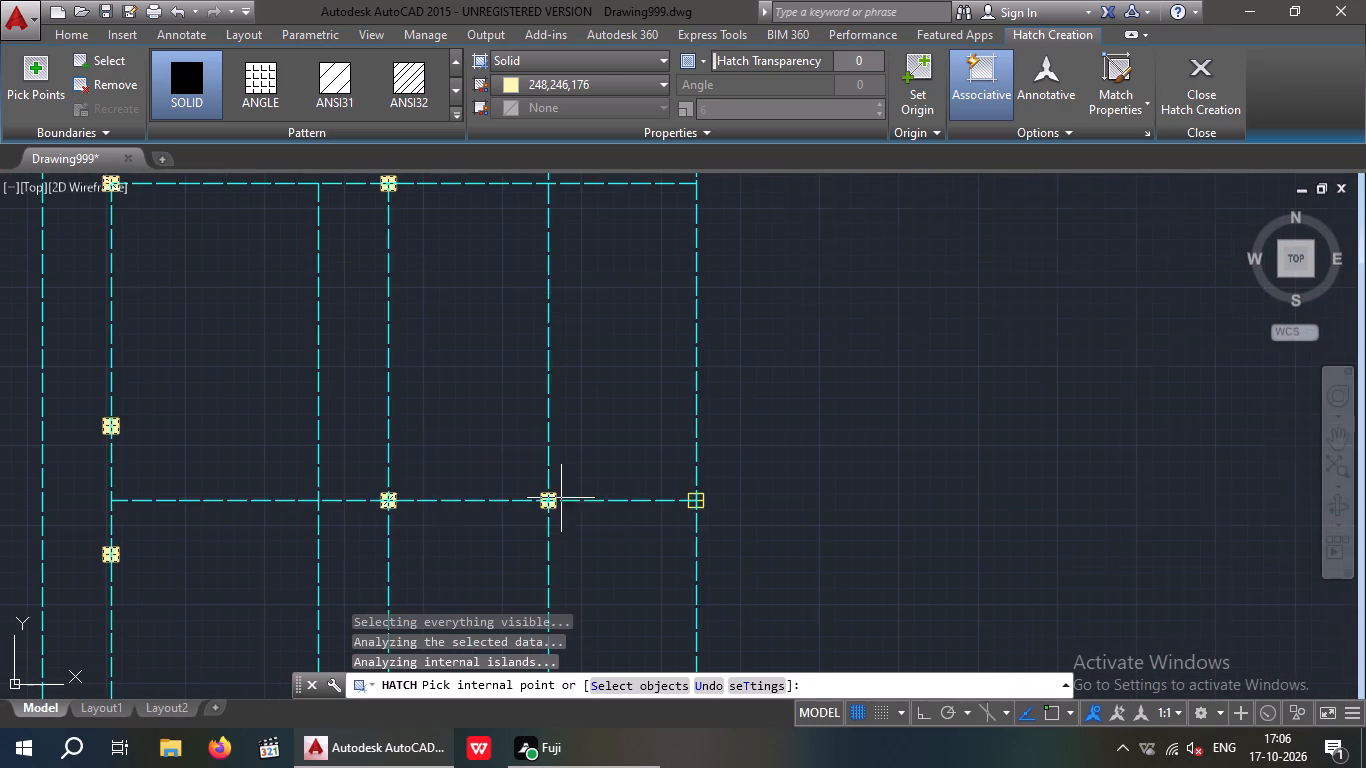
{"action": "scroll", "coordinate": [697, 498], "scroll_direction": "up", "scroll_amount": 4}
{"action": "left_click", "coordinate": [650, 512]}
{"action": "left_click", "coordinate": [704, 509]}
{"action": "left_click_drag", "start_coordinate": [701, 557], "coordinate": [692, 557]}
{"action": "left_click", "coordinate": [649, 559]}
Fill every part of the column square at the right end of the short lower horizontal grid line with the Solid hatch.
{"action": "scroll", "coordinate": [650, 526], "scroll_direction": "down", "scroll_amount": 5}
{"action": "middle_click_drag", "start_coordinate": [624, 547], "coordinate": [639, 463]}
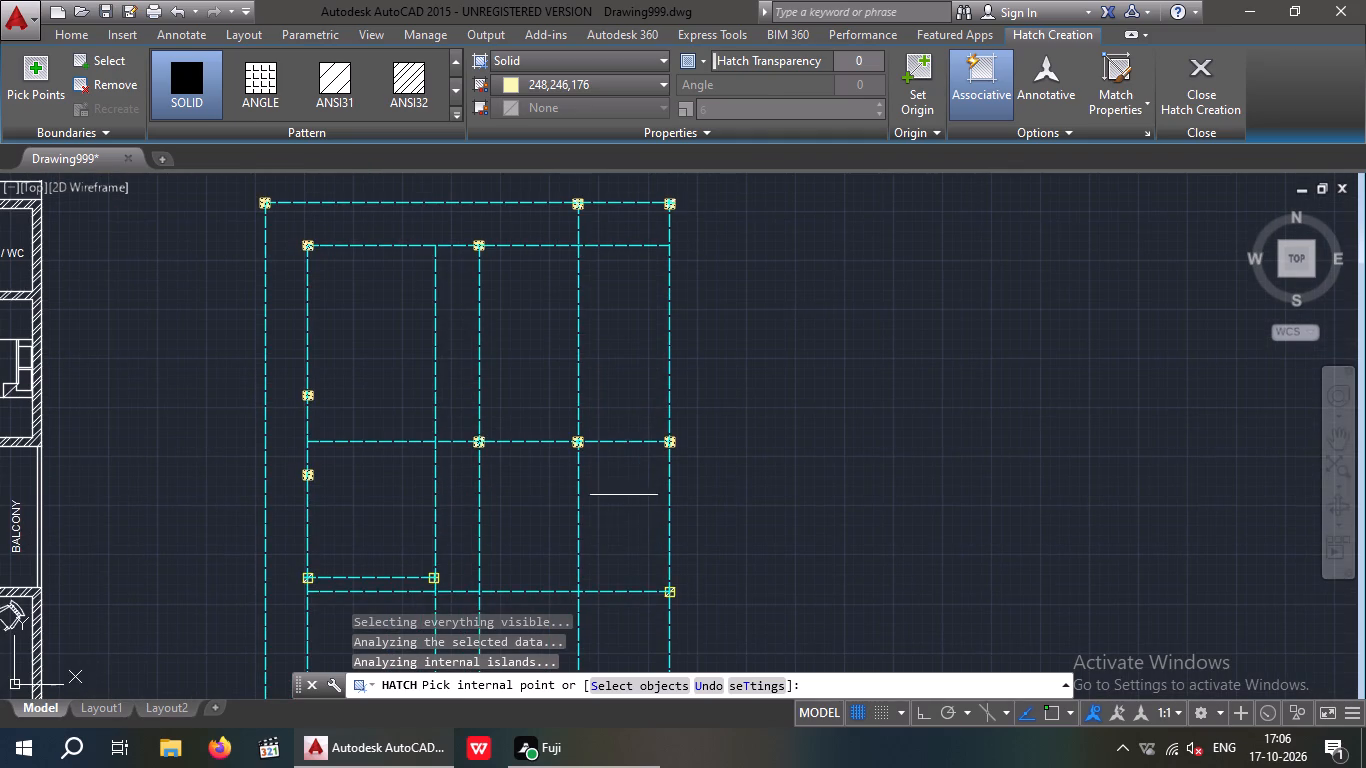
{"action": "middle_click_drag", "start_coordinate": [638, 435], "coordinate": [665, 339]}
{"action": "scroll", "coordinate": [446, 487], "scroll_direction": "up", "scroll_amount": 5}
{"action": "left_click", "coordinate": [557, 479]}
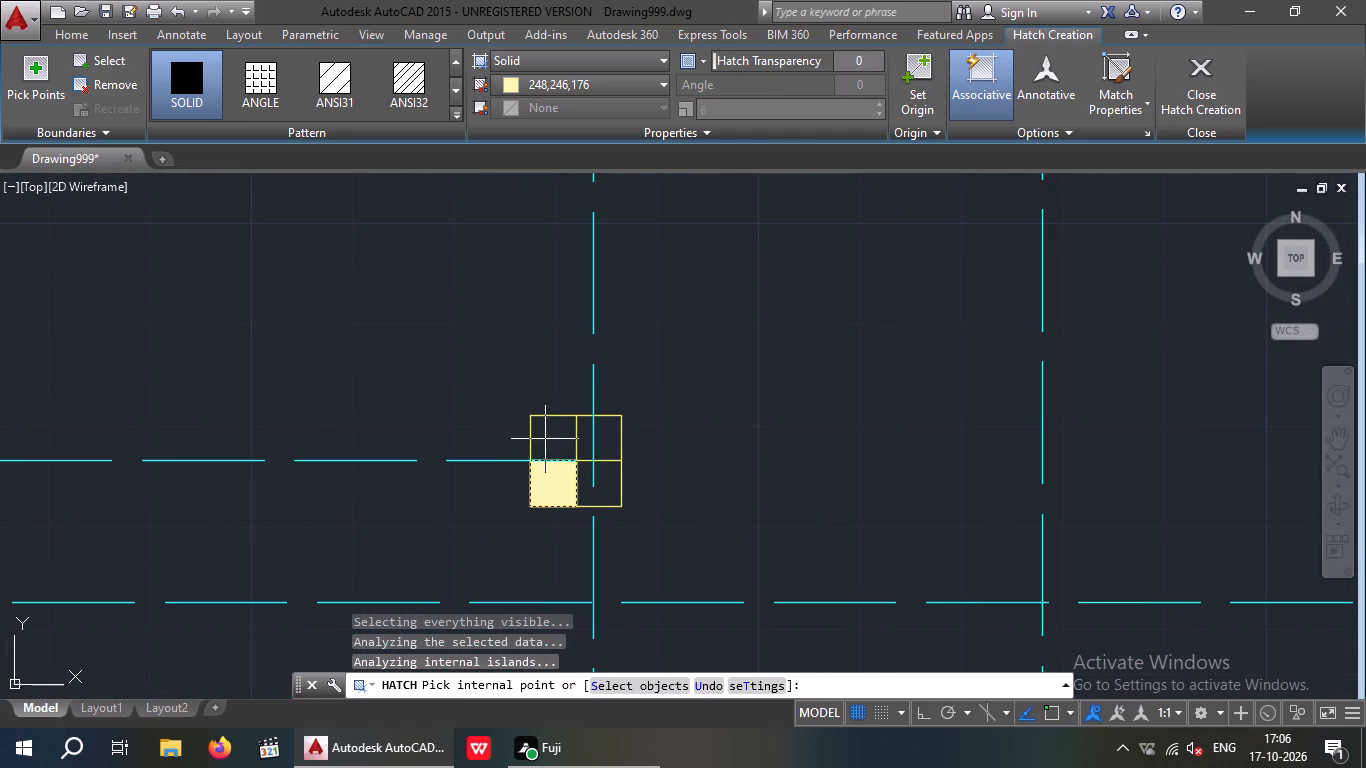
{"action": "left_click_drag", "start_coordinate": [545, 439], "coordinate": [556, 440]}
{"action": "left_click", "coordinate": [604, 440]}
{"action": "left_click", "coordinate": [580, 439]}
{"action": "left_click", "coordinate": [591, 488]}
{"action": "left_click", "coordinate": [605, 482]}
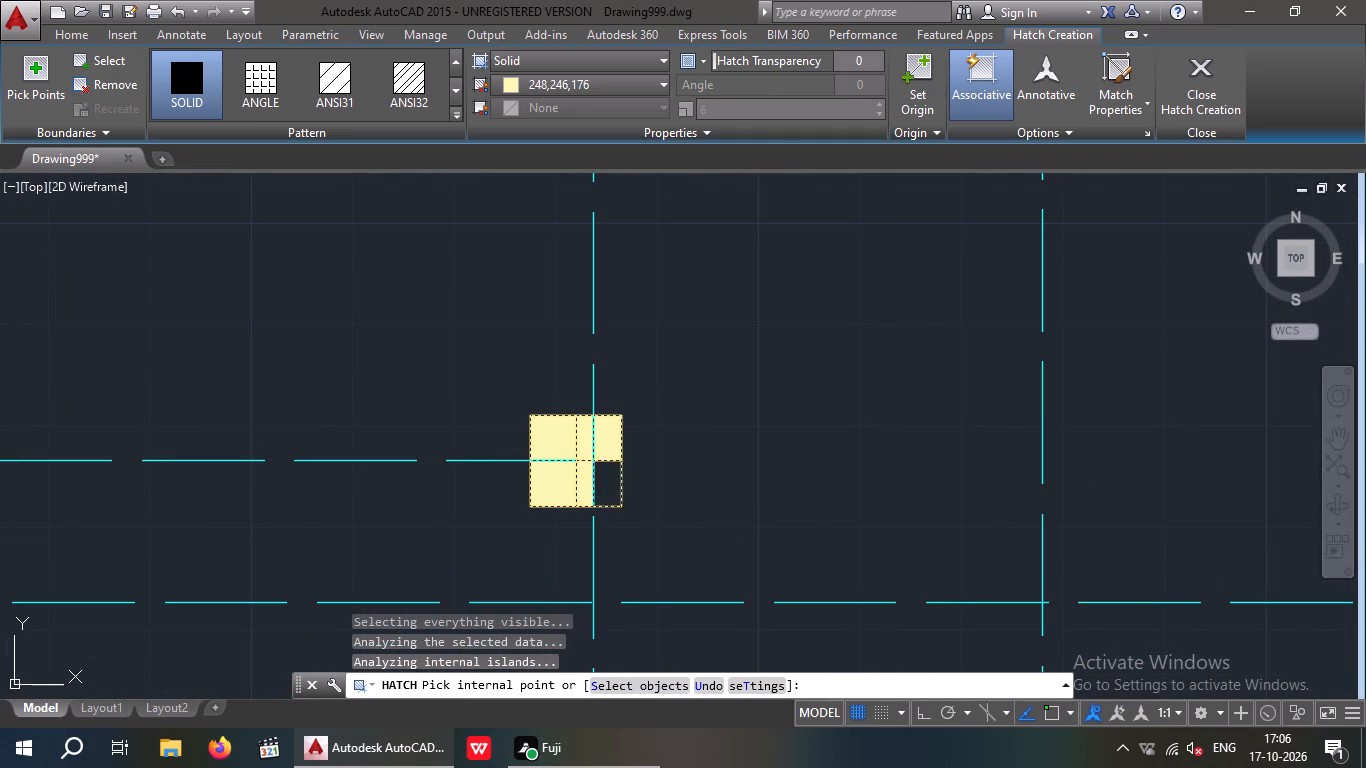
Fill every part of the column square at the left end of the short horizontal grid line with the Solid hatch.
{"action": "scroll", "coordinate": [600, 474], "scroll_direction": "down", "scroll_amount": 4}
{"action": "scroll", "coordinate": [397, 477], "scroll_direction": "up", "scroll_amount": 4}
{"action": "left_click", "coordinate": [416, 478]}
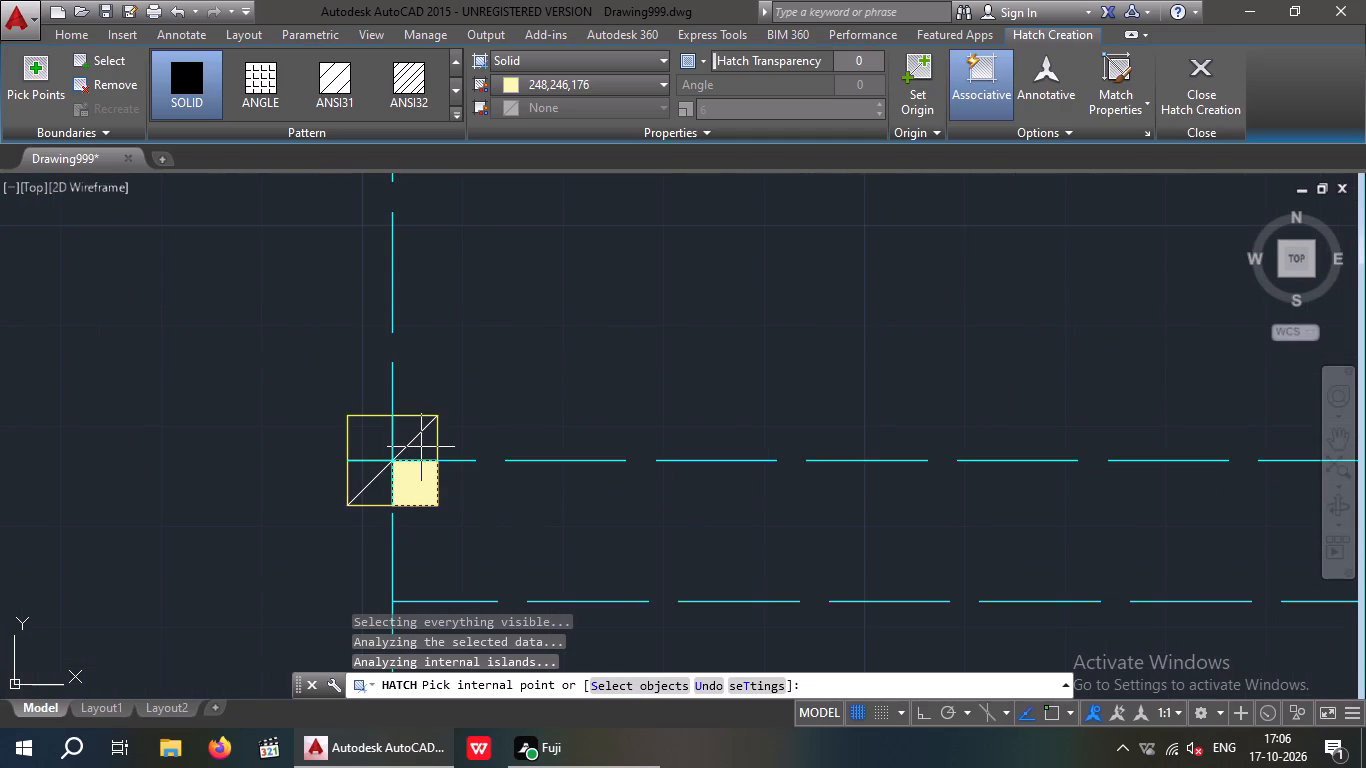
{"action": "left_click", "coordinate": [421, 447]}
{"action": "left_click", "coordinate": [403, 424]}
{"action": "left_click_drag", "start_coordinate": [376, 430], "coordinate": [373, 439]}
{"action": "left_click", "coordinate": [371, 476]}
{"action": "left_click", "coordinate": [380, 483]}
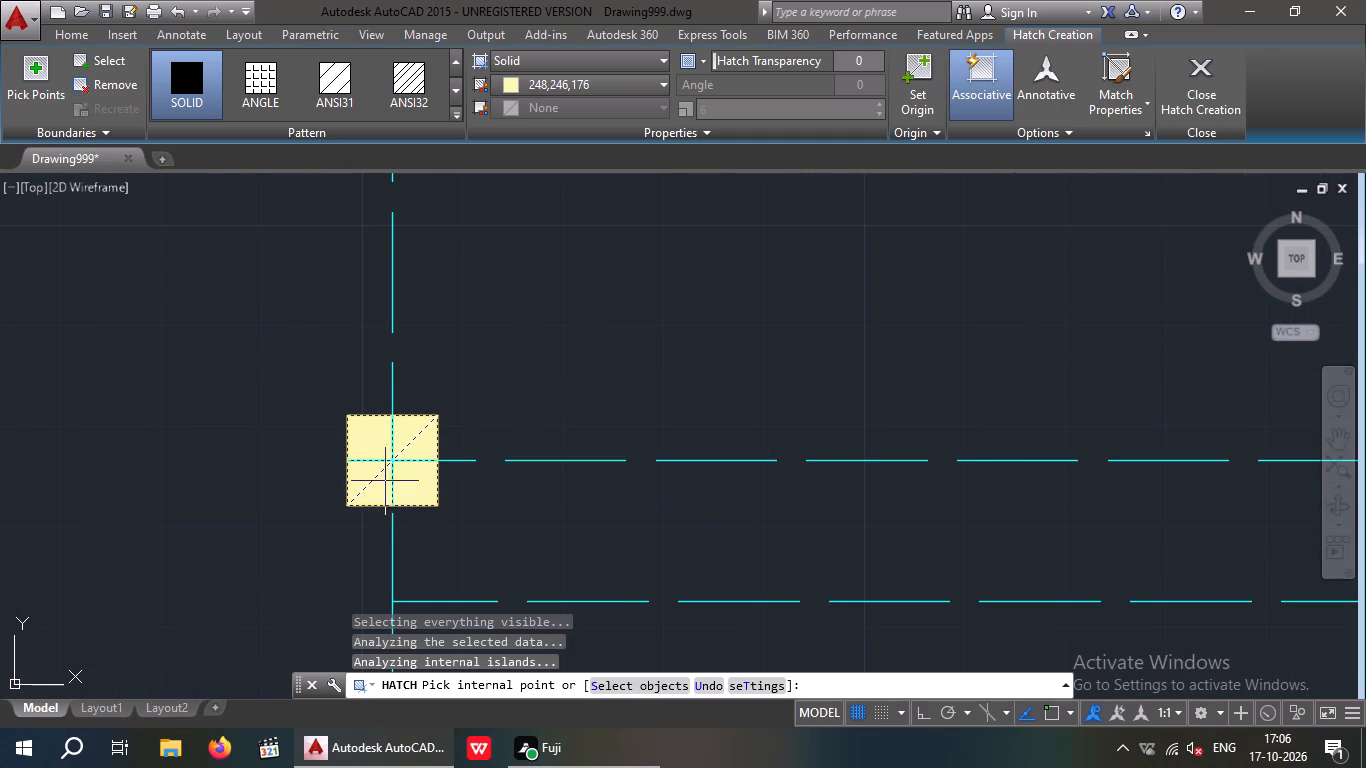
Fill every part of the column square on the outer right grid line, just below the short horizontal grid line's level, with the Solid hatch.
{"action": "scroll", "coordinate": [398, 474], "scroll_direction": "down", "scroll_amount": 4}
{"action": "scroll", "coordinate": [981, 512], "scroll_direction": "up", "scroll_amount": 4}
{"action": "left_click", "coordinate": [882, 431]}
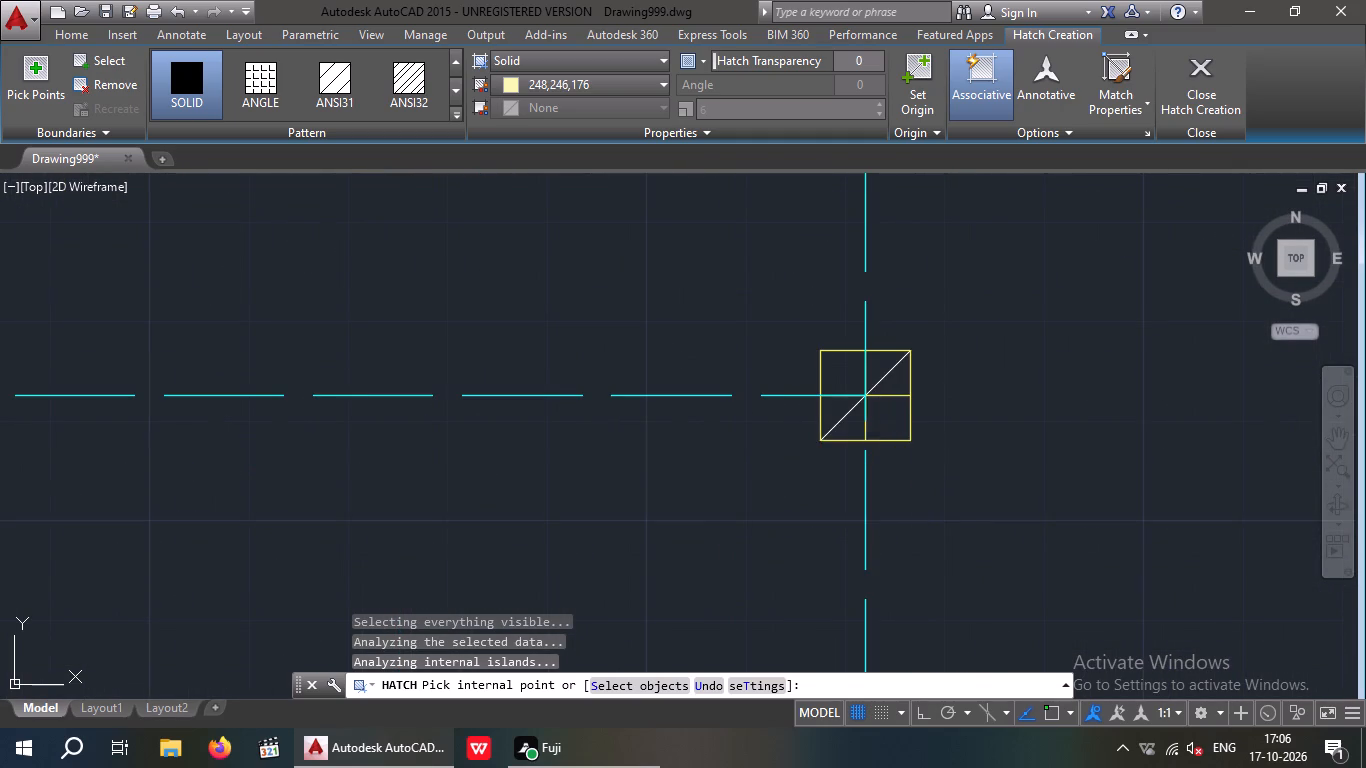
{"action": "left_click", "coordinate": [846, 427]}
{"action": "left_click", "coordinate": [832, 423]}
{"action": "left_click", "coordinate": [844, 390]}
{"action": "left_click", "coordinate": [868, 381]}
{"action": "left_click", "coordinate": [882, 384]}
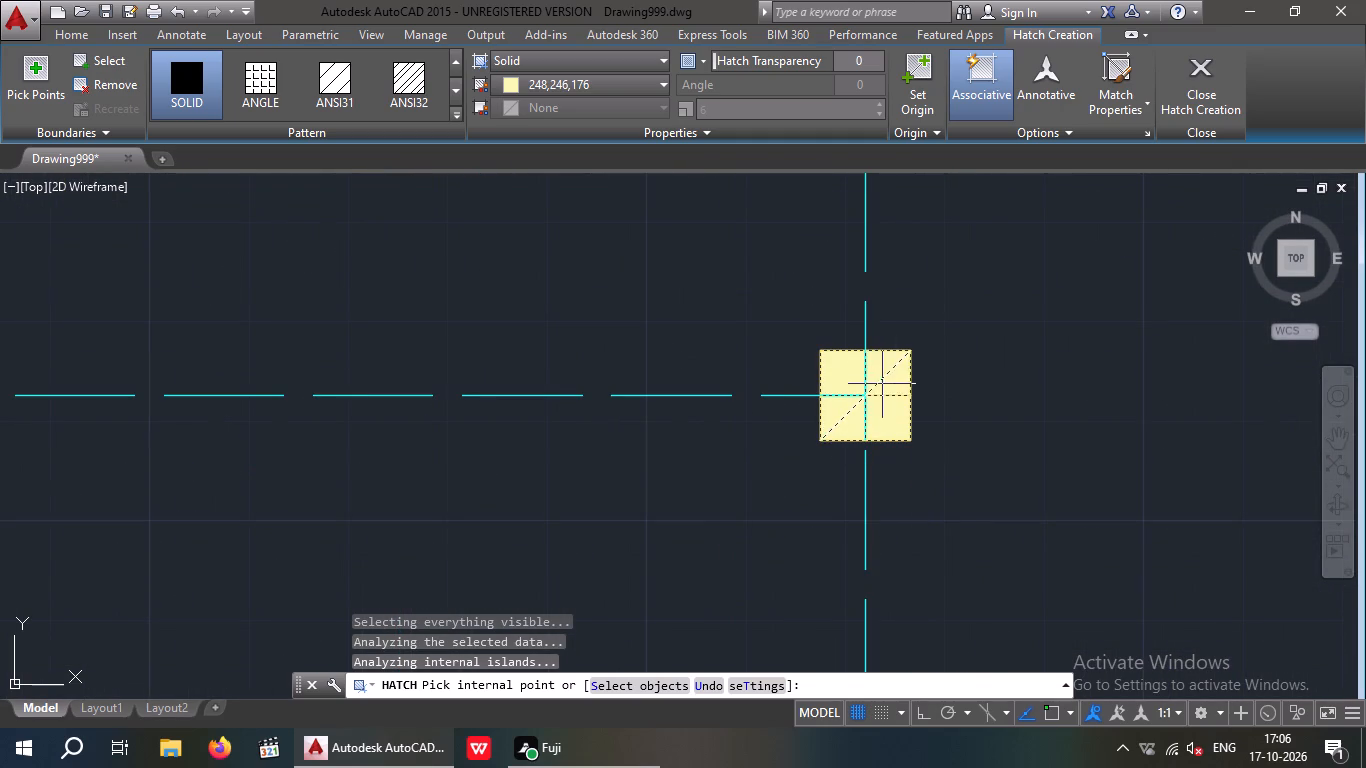
Fill the parts of the column square midway along the inner bottom horizontal grid line with the Solid hatch, on both sides of its diagonal.
{"action": "scroll", "coordinate": [879, 389], "scroll_direction": "down", "scroll_amount": 5}
{"action": "scroll", "coordinate": [641, 544], "scroll_direction": "up", "scroll_amount": 5}
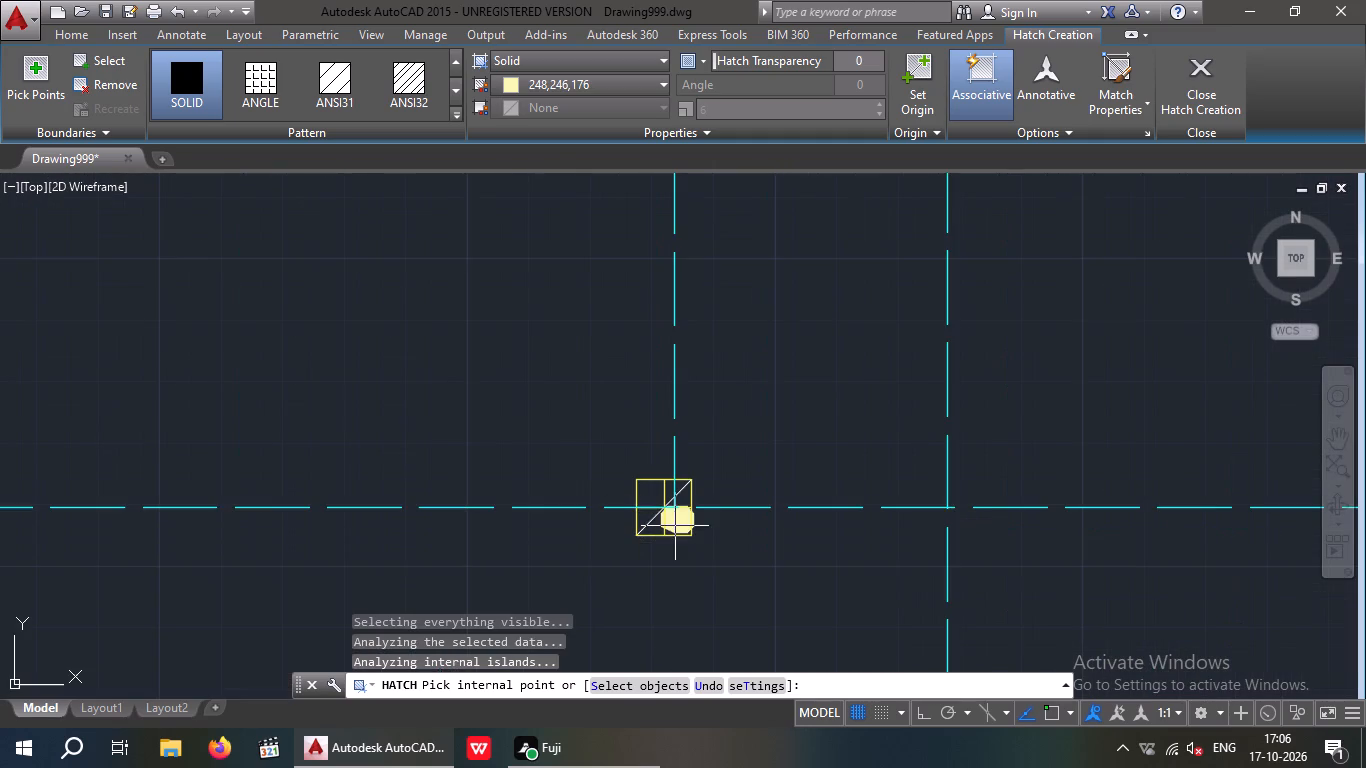
{"action": "left_click", "coordinate": [672, 526]}
{"action": "left_click", "coordinate": [658, 529]}
{"action": "left_click", "coordinate": [643, 518]}
{"action": "left_click", "coordinate": [650, 495]}
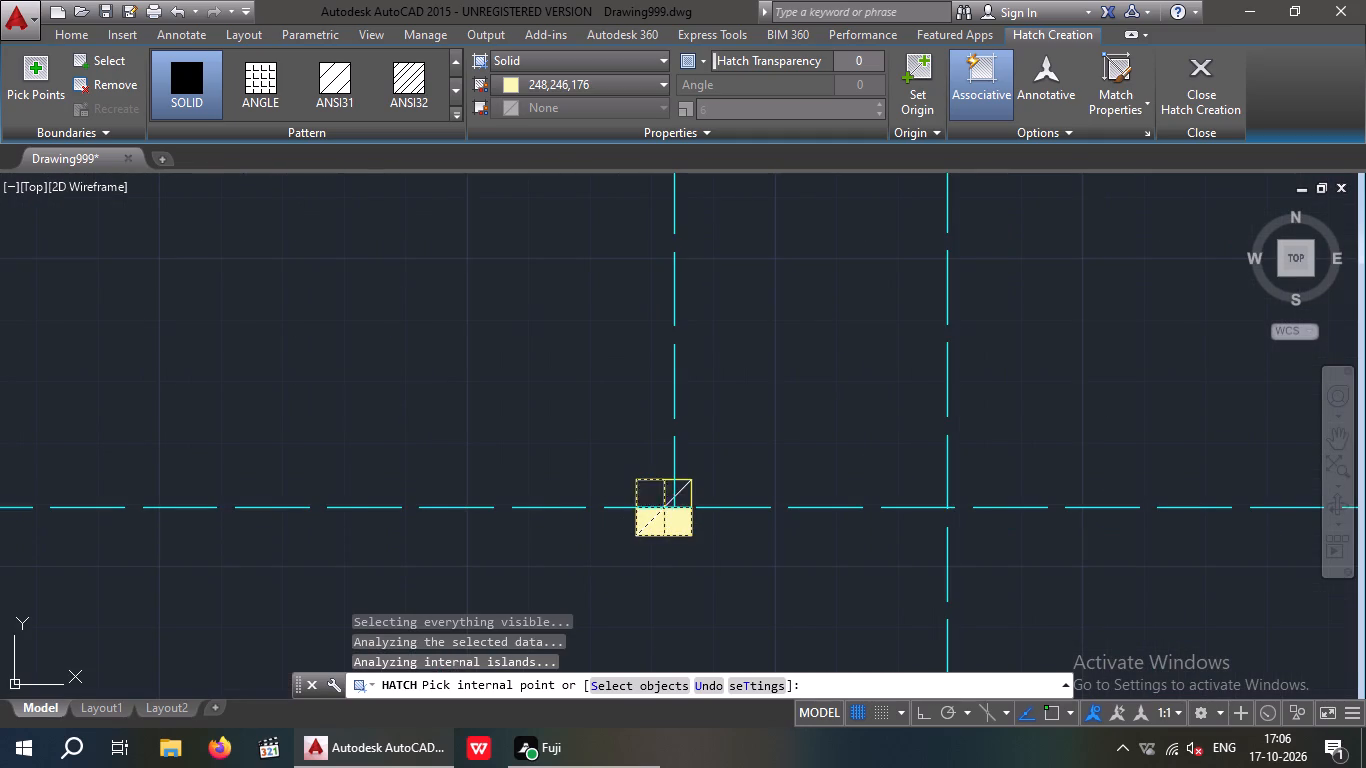
{"action": "left_click", "coordinate": [667, 493]}
{"action": "left_click", "coordinate": [681, 489]}
{"action": "left_click_drag", "start_coordinate": [683, 492], "coordinate": [679, 502]}
{"action": "left_click", "coordinate": [675, 509]}
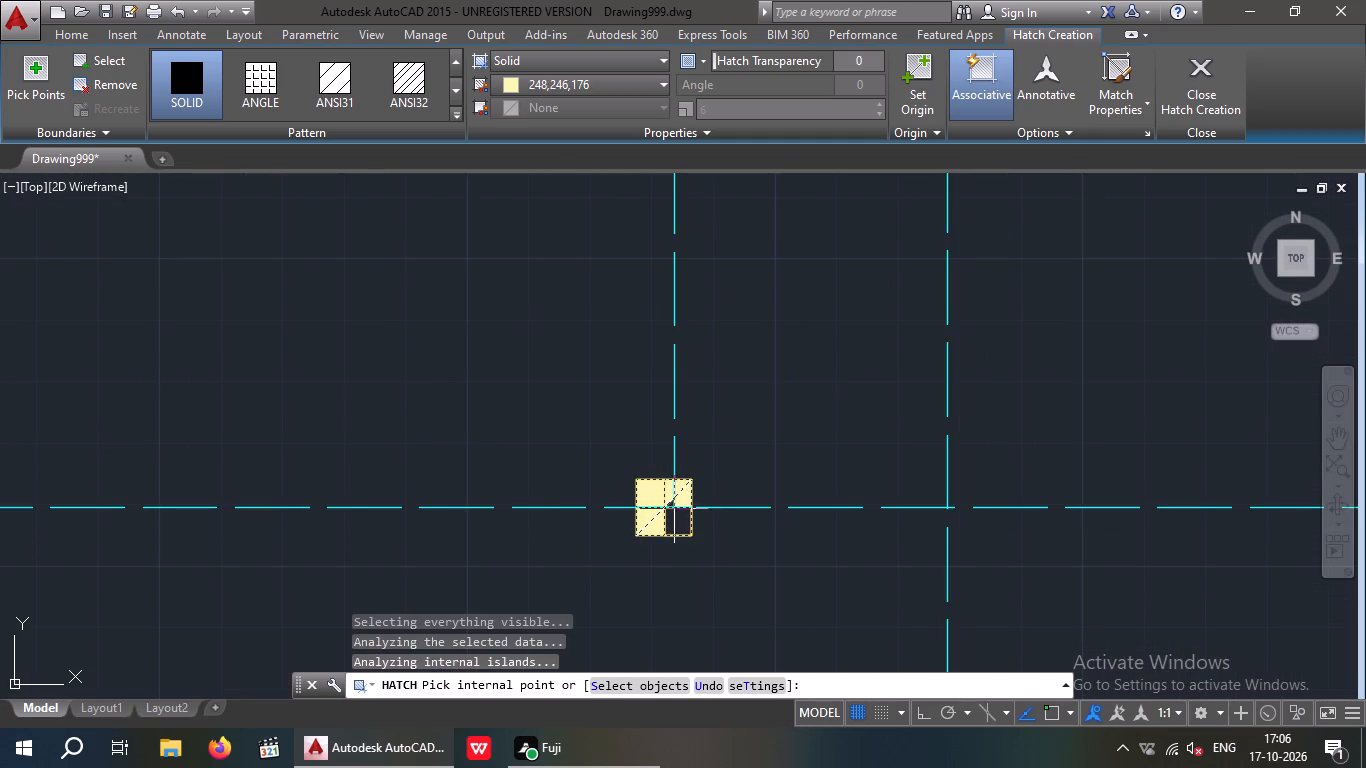
{"action": "left_click", "coordinate": [670, 507]}
{"action": "left_click", "coordinate": [673, 515]}
{"action": "scroll", "coordinate": [672, 515], "scroll_direction": "down", "scroll_amount": 2}
{"action": "scroll", "coordinate": [676, 519], "scroll_direction": "up", "scroll_amount": 4}
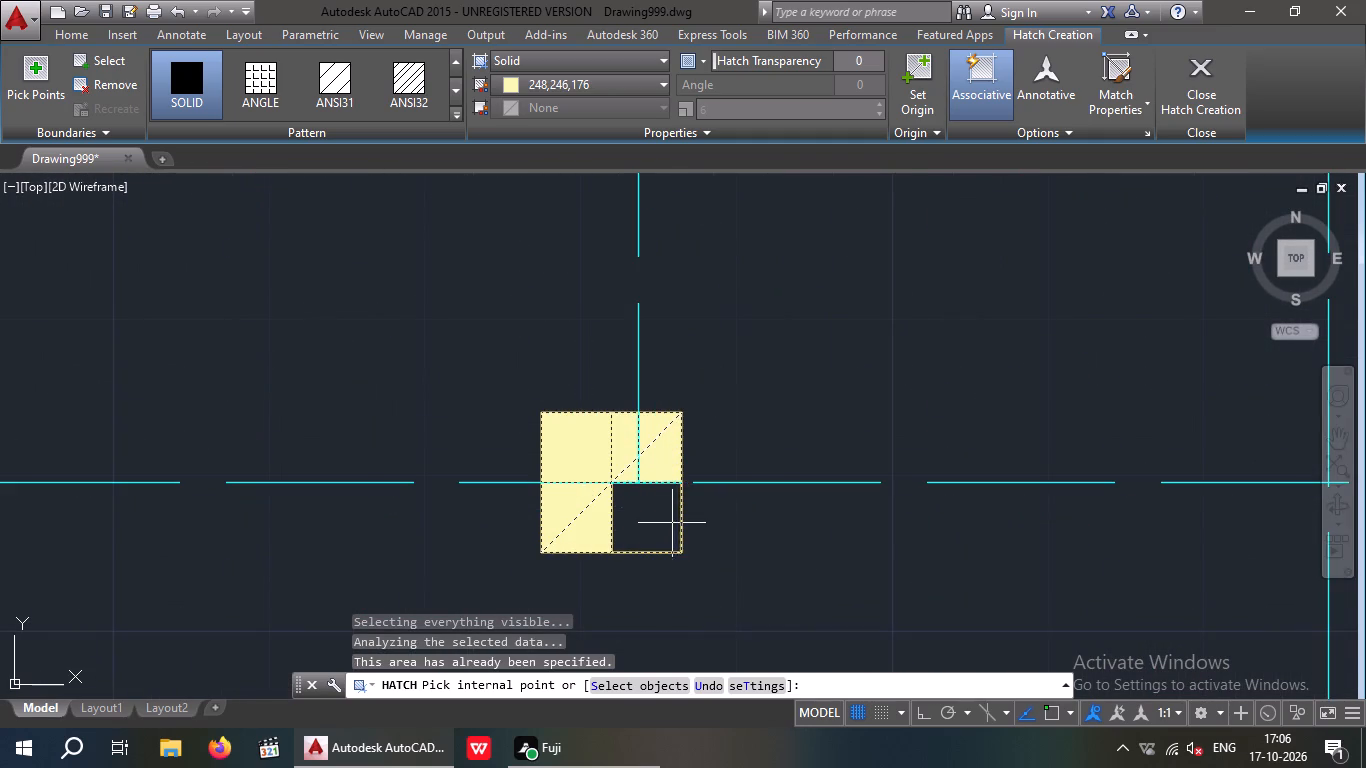
{"action": "left_click", "coordinate": [672, 523]}
{"action": "left_click", "coordinate": [649, 524]}
Fill all four quarters of the column square at the outer bottom-left corner of the layout with the Solid hatch.
{"action": "scroll", "coordinate": [646, 524], "scroll_direction": "down", "scroll_amount": 5}
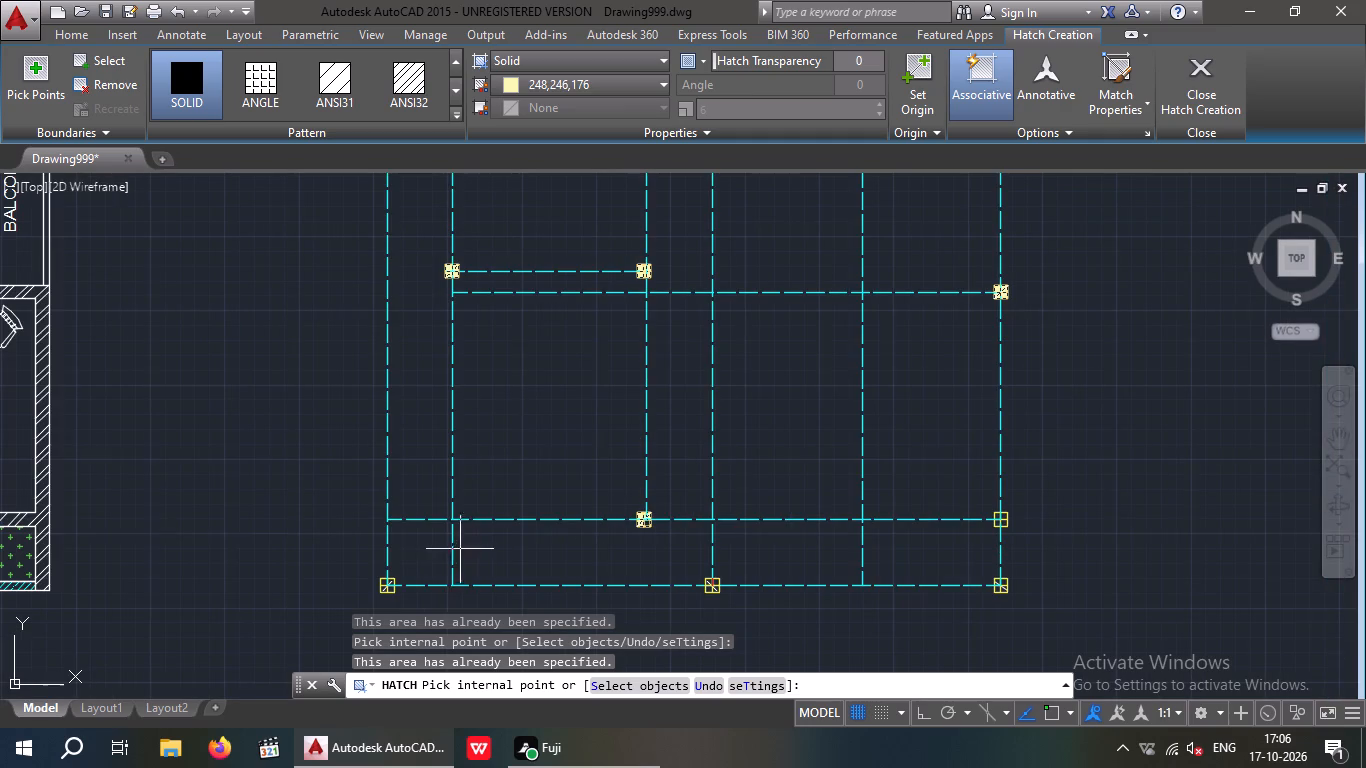
{"action": "middle_click_drag", "start_coordinate": [401, 541], "coordinate": [524, 401]}
{"action": "scroll", "coordinate": [504, 457], "scroll_direction": "up", "scroll_amount": 5}
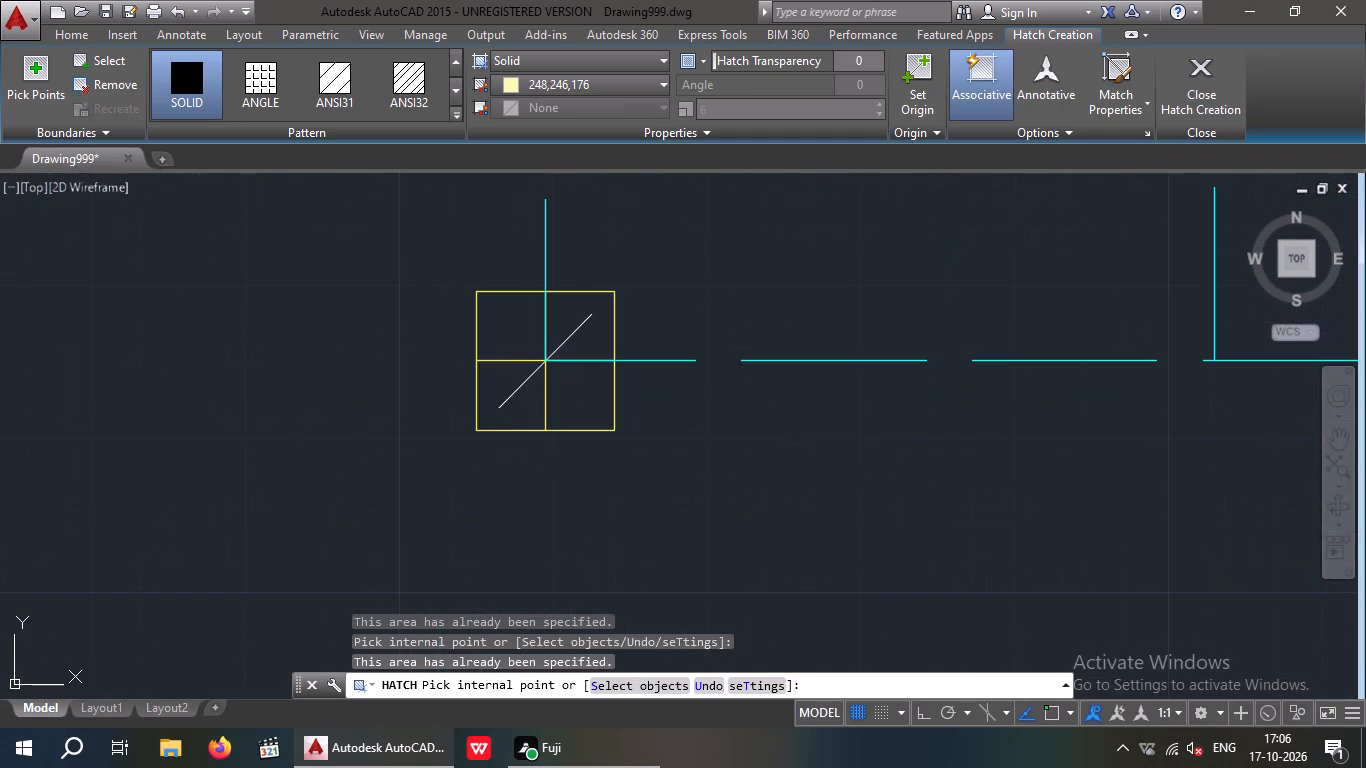
{"action": "left_click", "coordinate": [509, 424]}
{"action": "left_click", "coordinate": [555, 409]}
{"action": "left_click_drag", "start_coordinate": [579, 350], "coordinate": [579, 349]}
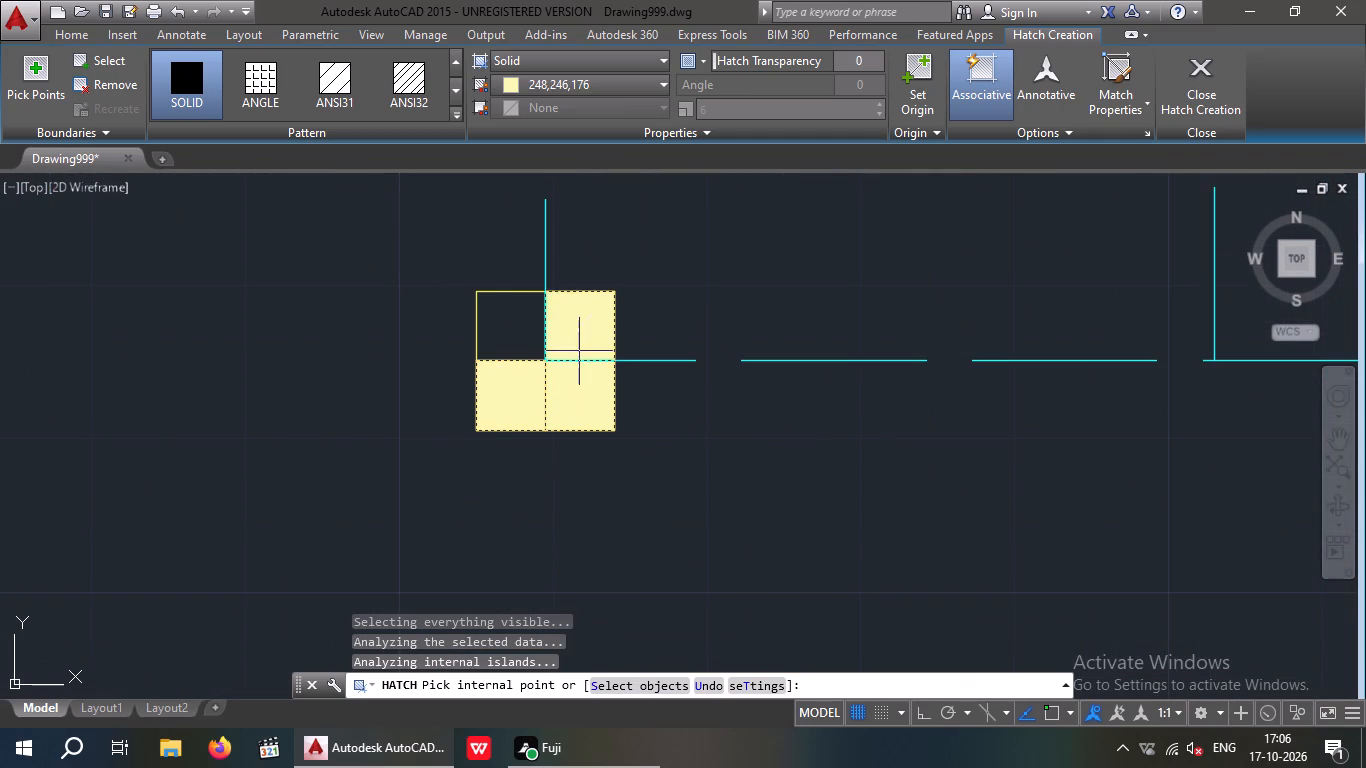
{"action": "left_click_drag", "start_coordinate": [579, 349], "coordinate": [569, 351]}
{"action": "left_click", "coordinate": [519, 337]}
Fill all four quarters of the column square between the two corners of the outer bottom grid line with the Solid hatch.
{"action": "scroll", "coordinate": [531, 343], "scroll_direction": "down", "scroll_amount": 5}
{"action": "middle_click_drag", "start_coordinate": [696, 404], "coordinate": [173, 524]}
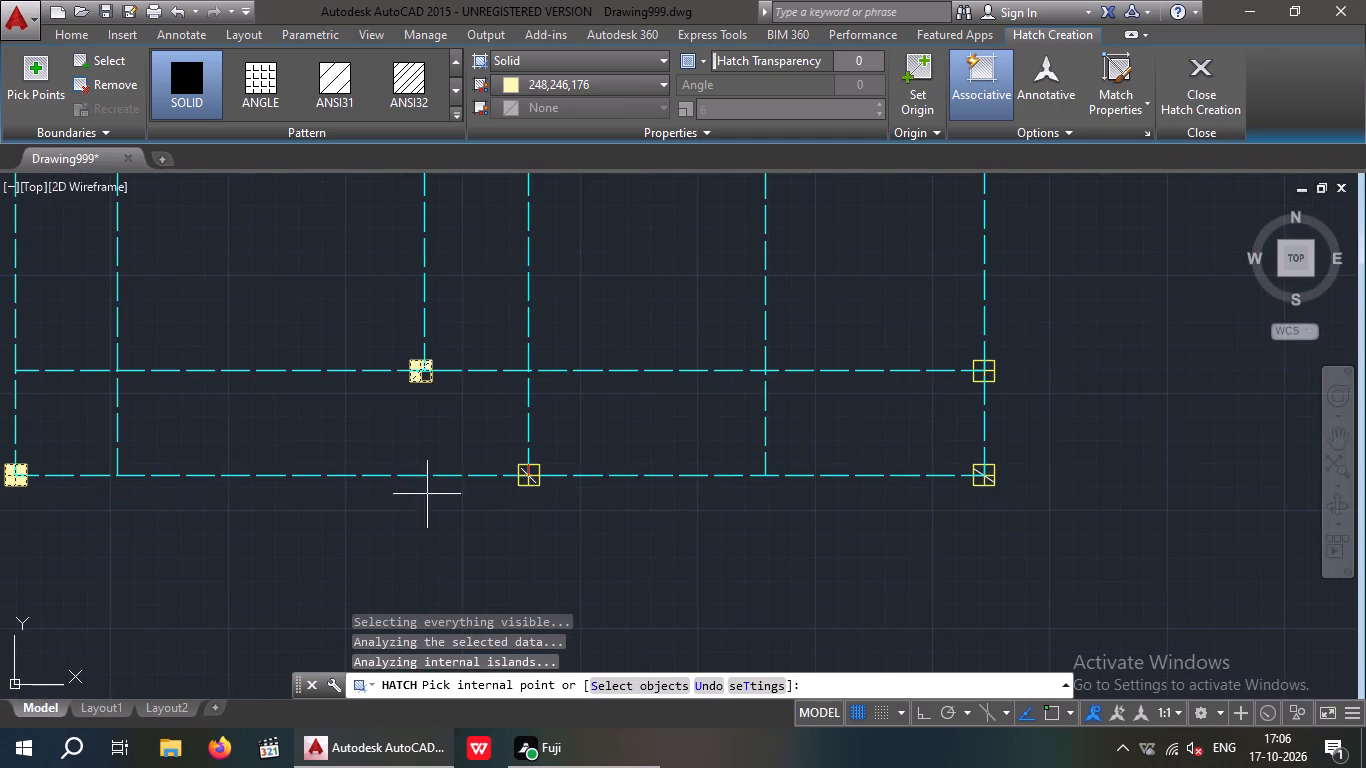
{"action": "scroll", "coordinate": [479, 494], "scroll_direction": "up", "scroll_amount": 5}
{"action": "left_click", "coordinate": [848, 392]}
{"action": "left_click", "coordinate": [828, 297]}
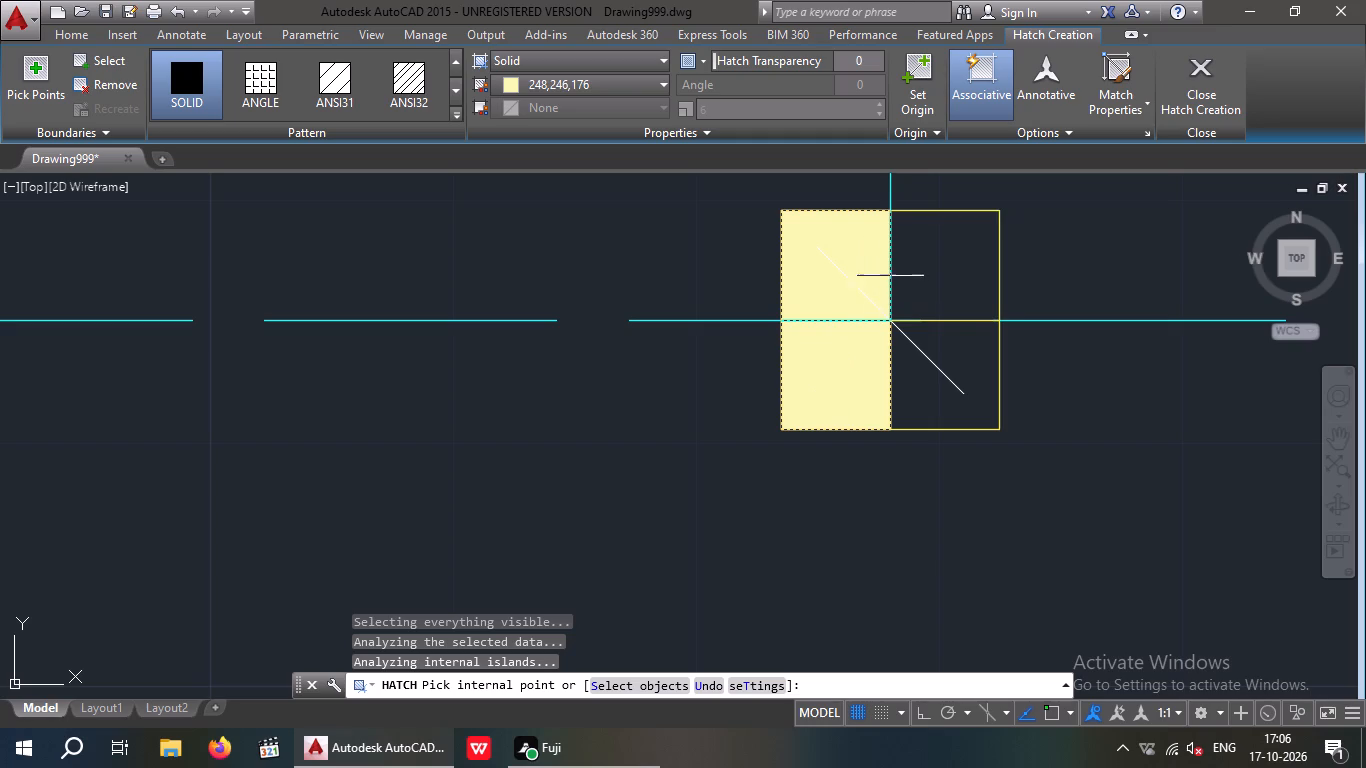
{"action": "left_click_drag", "start_coordinate": [904, 271], "coordinate": [909, 281]}
{"action": "left_click", "coordinate": [949, 384]}
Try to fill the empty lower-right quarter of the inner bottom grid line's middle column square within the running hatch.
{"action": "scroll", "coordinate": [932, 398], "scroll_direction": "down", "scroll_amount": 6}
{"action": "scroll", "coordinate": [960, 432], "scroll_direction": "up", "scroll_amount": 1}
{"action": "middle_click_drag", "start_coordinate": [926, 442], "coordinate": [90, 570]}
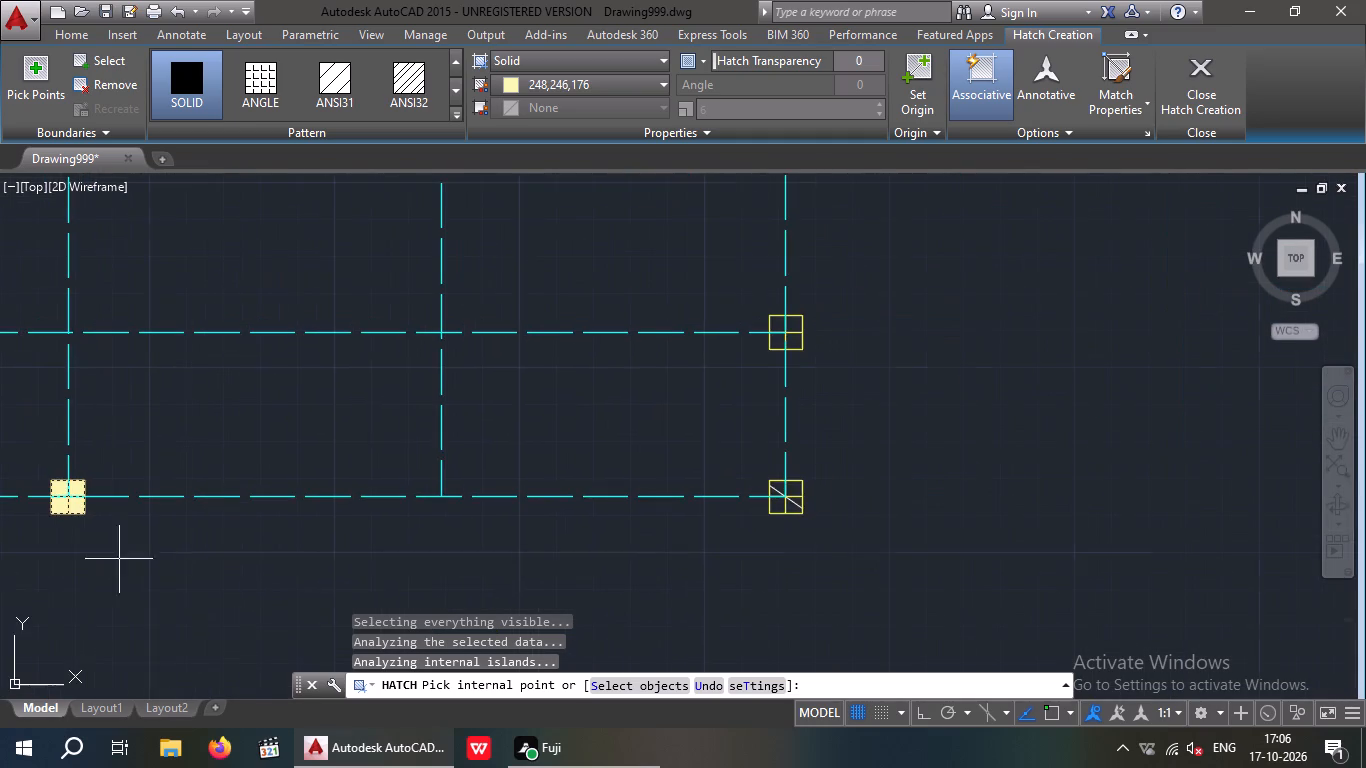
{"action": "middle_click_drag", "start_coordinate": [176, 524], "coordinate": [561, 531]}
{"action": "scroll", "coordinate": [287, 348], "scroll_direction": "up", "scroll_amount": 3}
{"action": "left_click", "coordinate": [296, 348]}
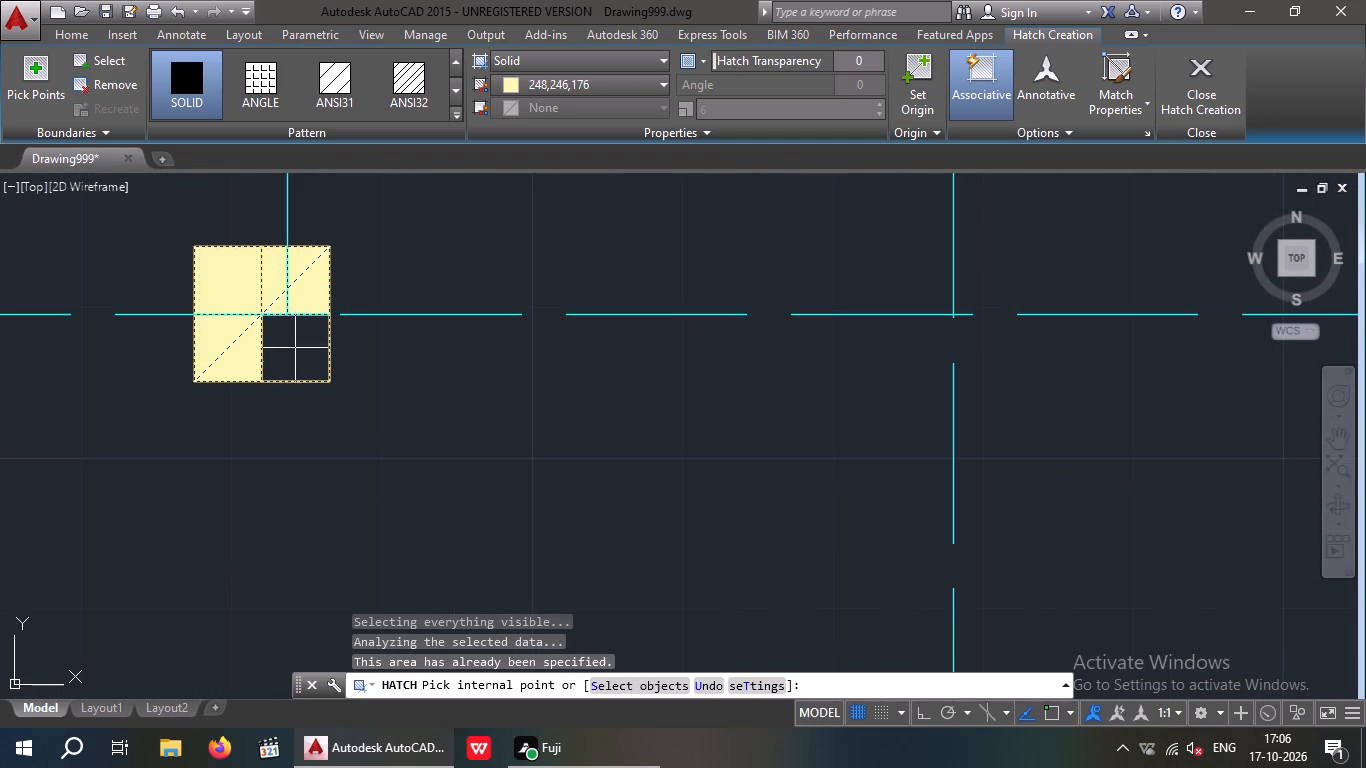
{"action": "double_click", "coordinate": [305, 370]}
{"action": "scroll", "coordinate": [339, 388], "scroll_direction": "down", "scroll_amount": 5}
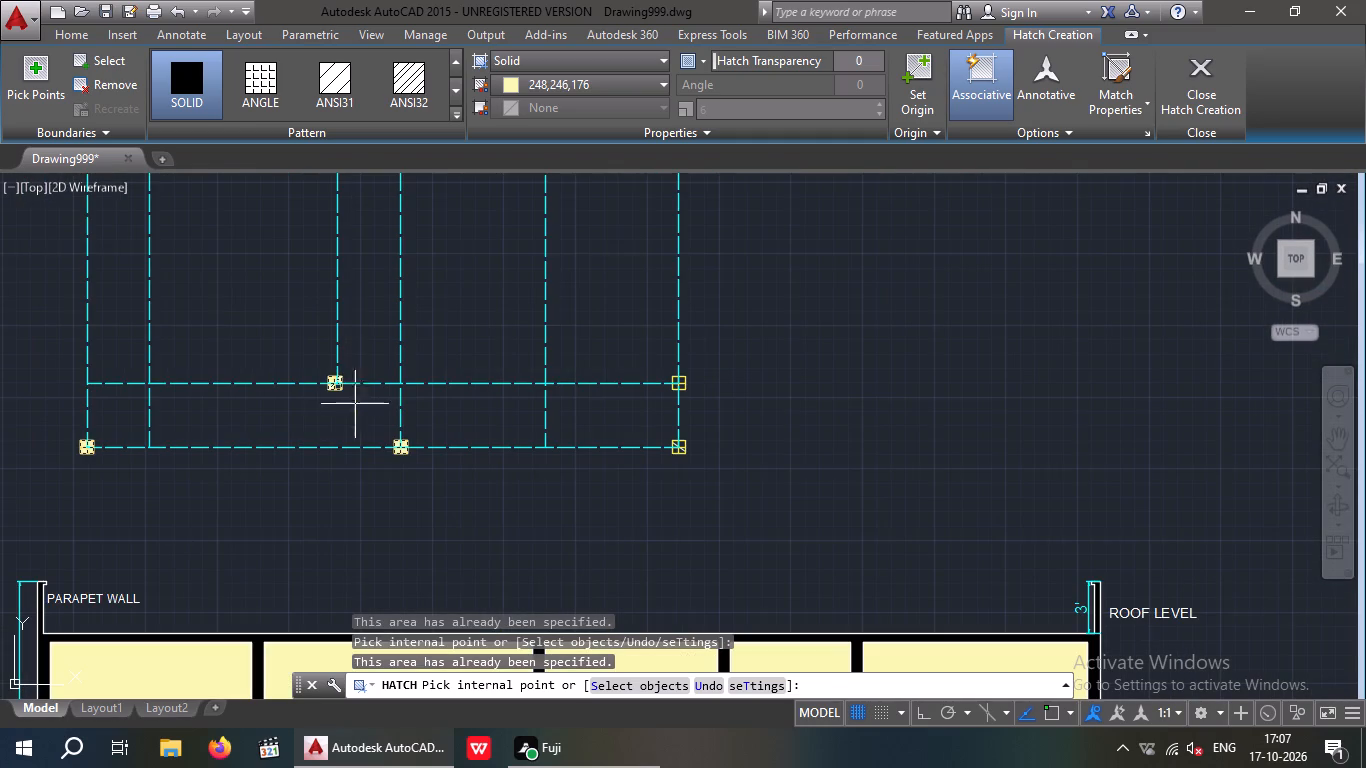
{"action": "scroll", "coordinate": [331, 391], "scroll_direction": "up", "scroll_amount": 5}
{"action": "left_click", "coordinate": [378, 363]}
End the current hatch and fill the empty lower-right quarter of the same column square with a new Solid hatch in colour 248,246,176.
{"action": "key", "text": "Escape"}
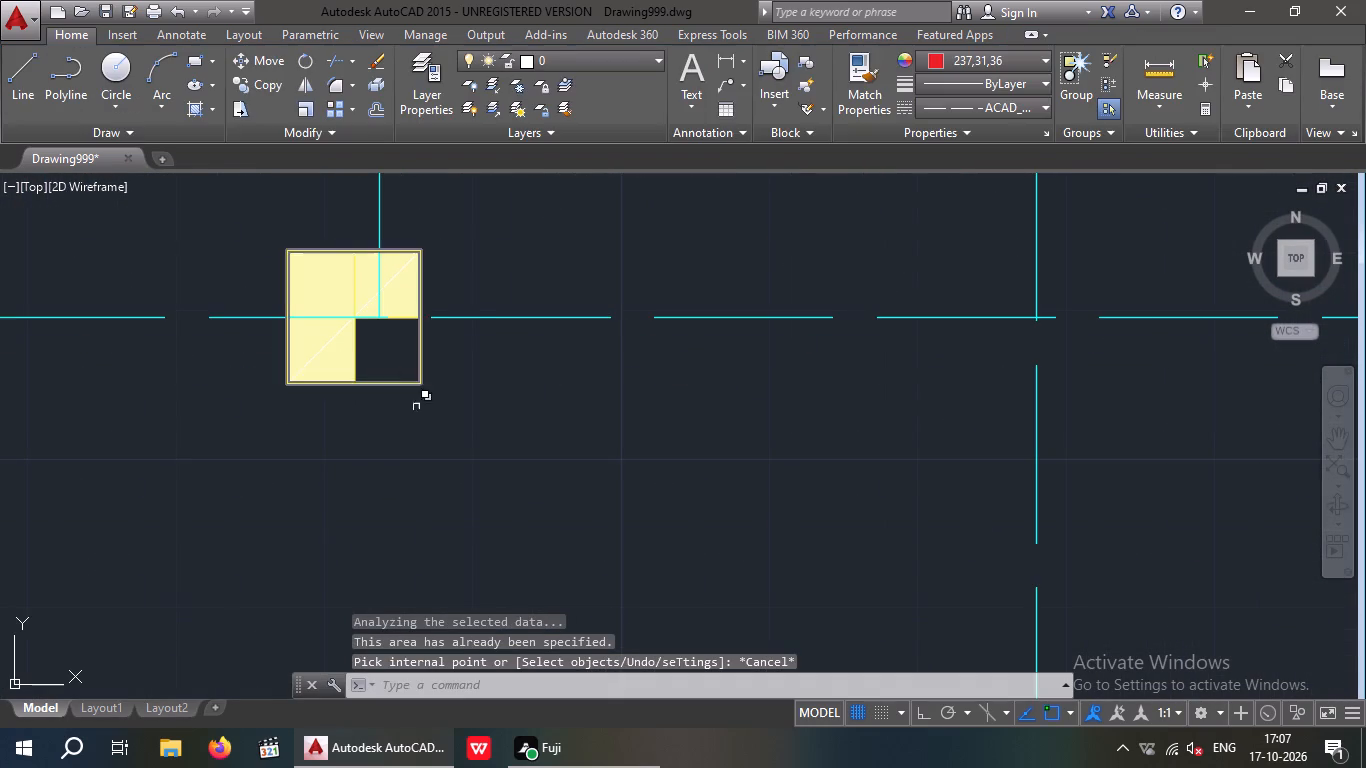
{"action": "scroll", "coordinate": [421, 410], "scroll_direction": "down", "scroll_amount": 5}
{"action": "key", "text": "Escape"}
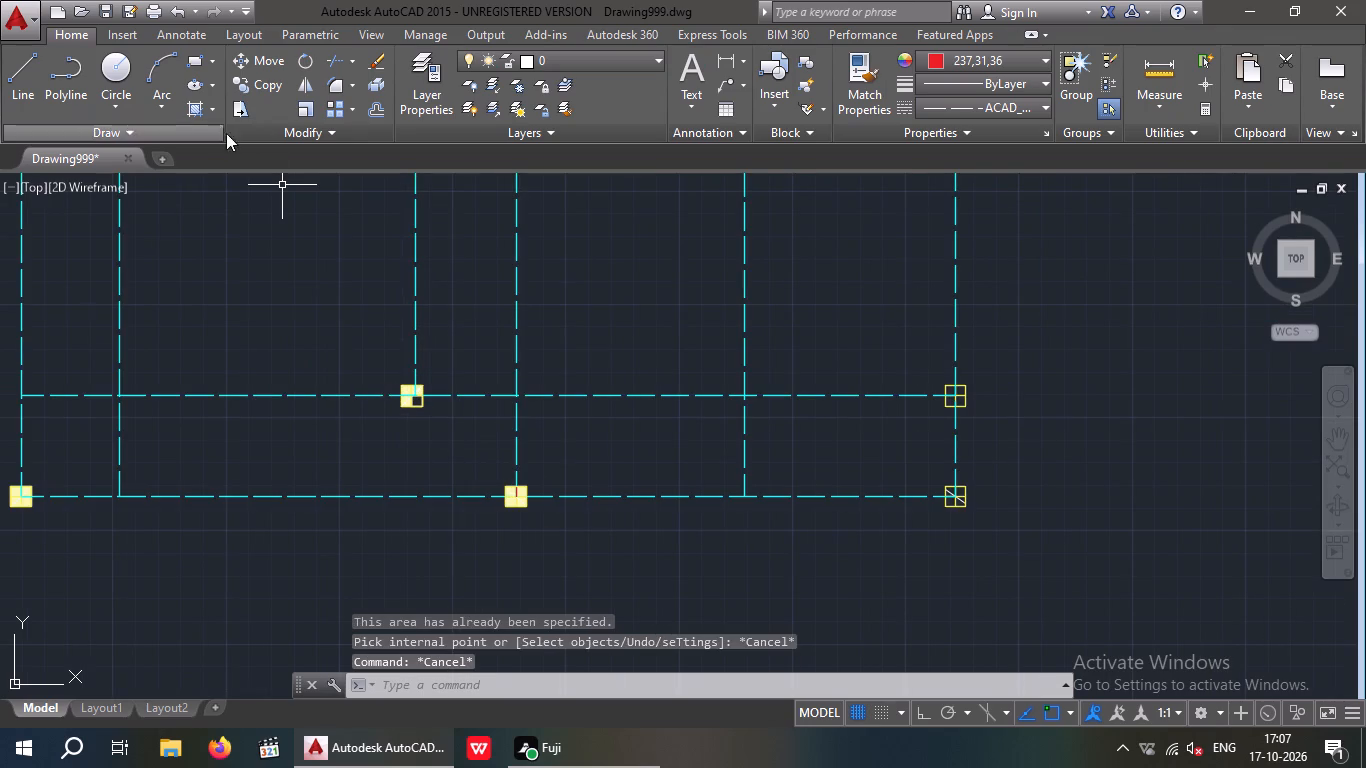
{"action": "left_click", "coordinate": [195, 109]}
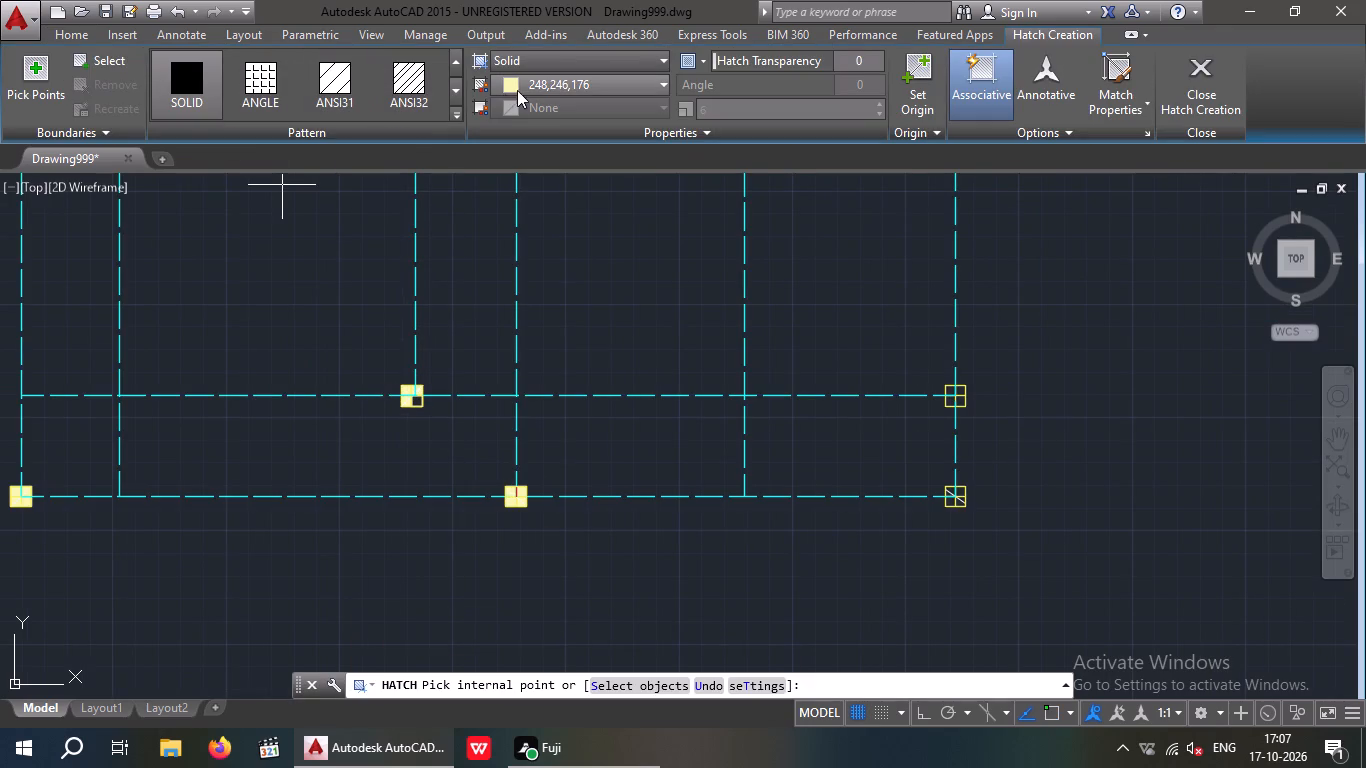
{"action": "left_click", "coordinate": [520, 88]}
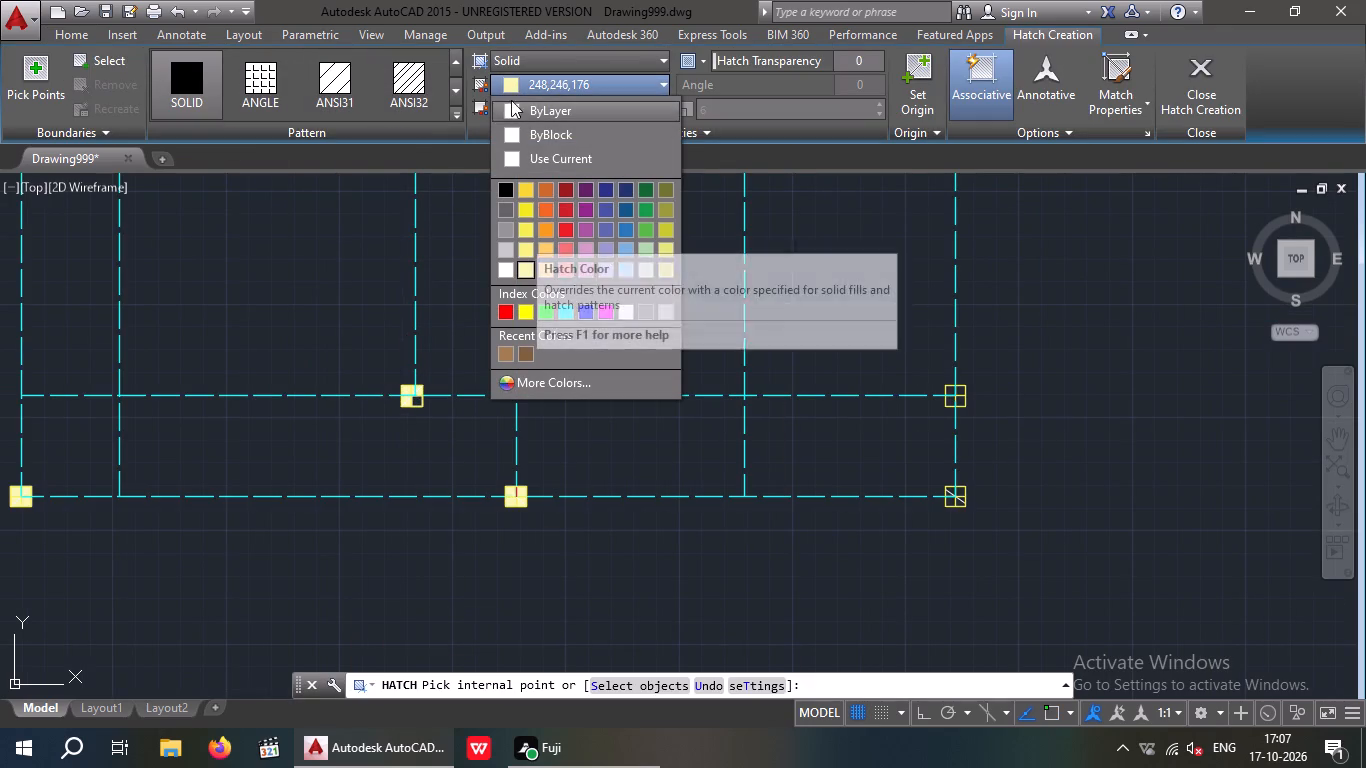
{"action": "left_click", "coordinate": [509, 77]}
{"action": "scroll", "coordinate": [415, 420], "scroll_direction": "up", "scroll_amount": 4}
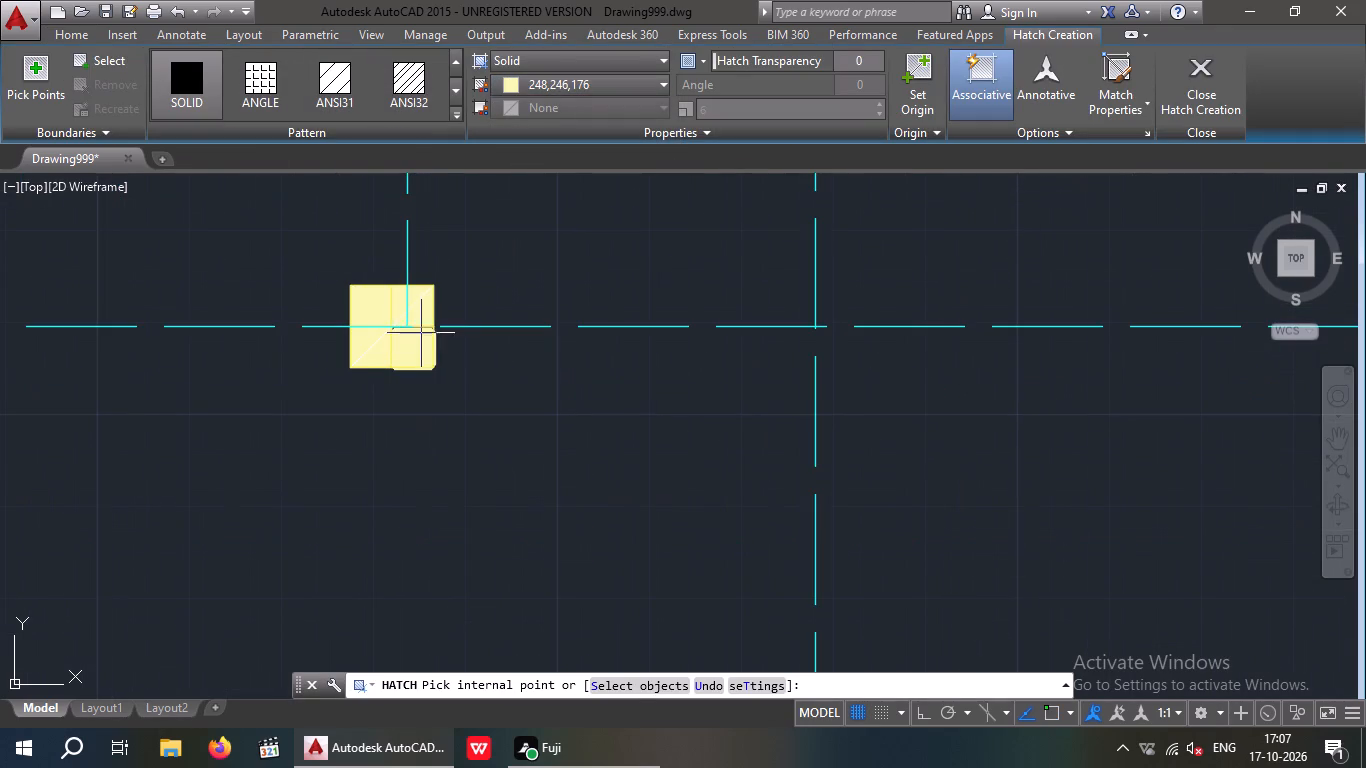
{"action": "left_click", "coordinate": [421, 333]}
Fill every part of the column square at the outer bottom-right corner of the layout with the Solid hatch, on both sides of its diagonal.
{"action": "scroll", "coordinate": [471, 401], "scroll_direction": "down", "scroll_amount": 5}
{"action": "middle_click_drag", "start_coordinate": [666, 439], "coordinate": [258, 486]}
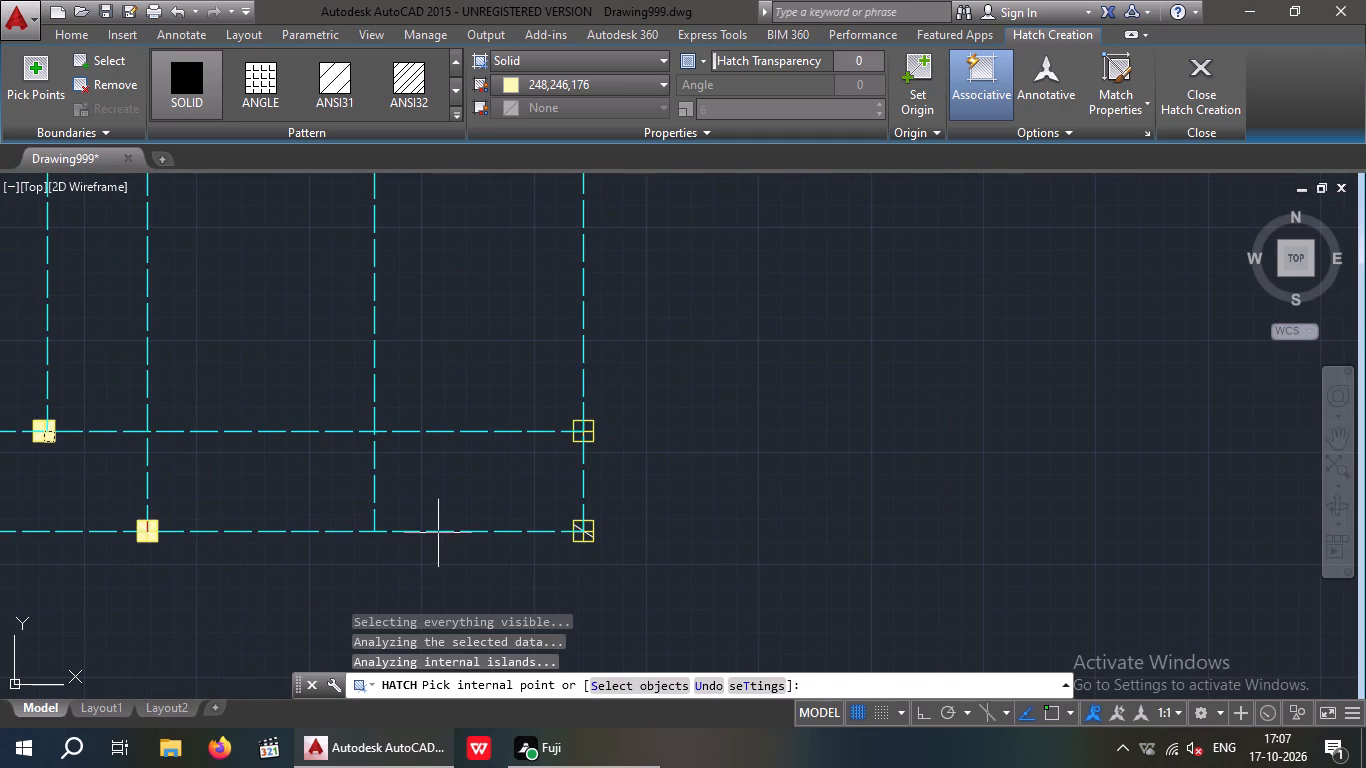
{"action": "scroll", "coordinate": [562, 543], "scroll_direction": "up", "scroll_amount": 4}
{"action": "left_click", "coordinate": [604, 532]}
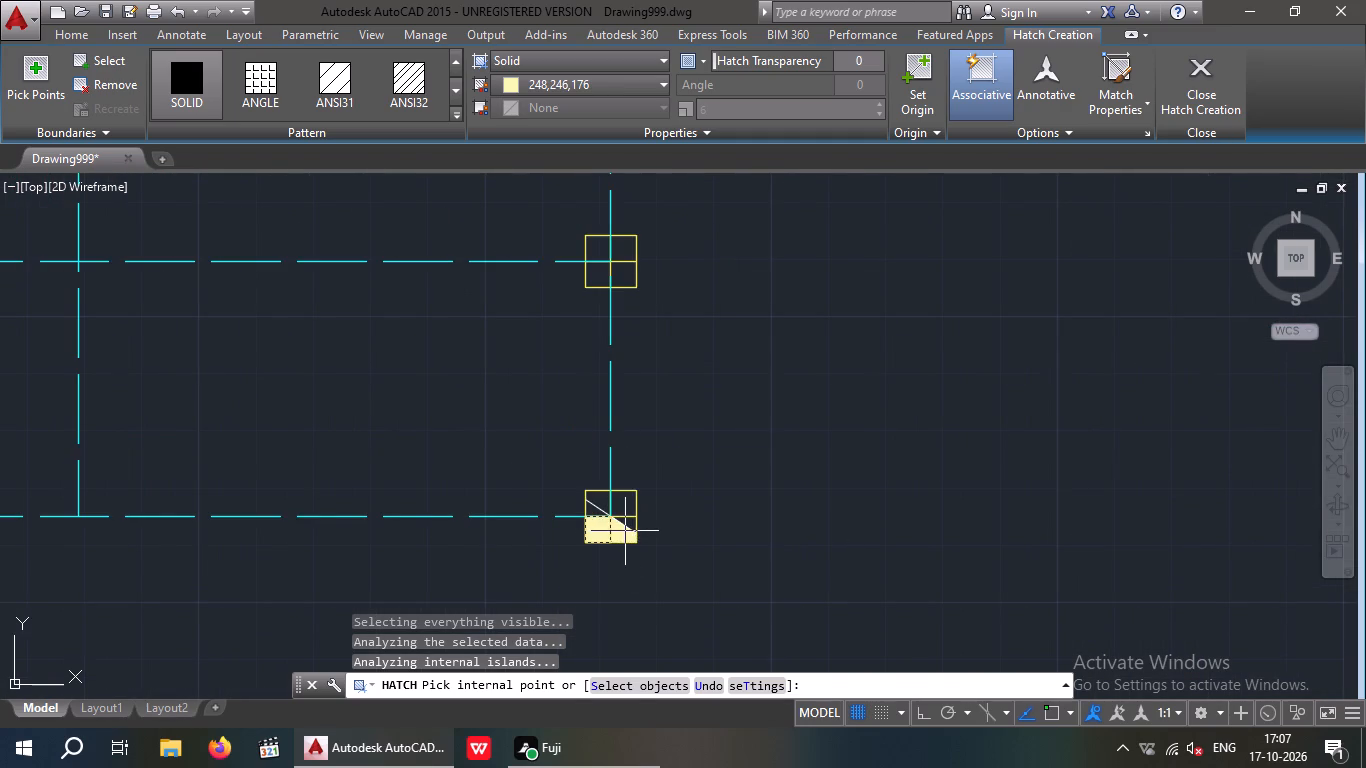
{"action": "left_click", "coordinate": [625, 532]}
{"action": "left_click", "coordinate": [628, 519]}
{"action": "left_click", "coordinate": [621, 502]}
{"action": "left_click", "coordinate": [600, 504]}
{"action": "left_click", "coordinate": [592, 515]}
Fill all four quarters of the column square at the inner bottom grid line's right end with the Solid hatch and end the hatch.
{"action": "left_click", "coordinate": [600, 278]}
{"action": "left_click", "coordinate": [597, 247]}
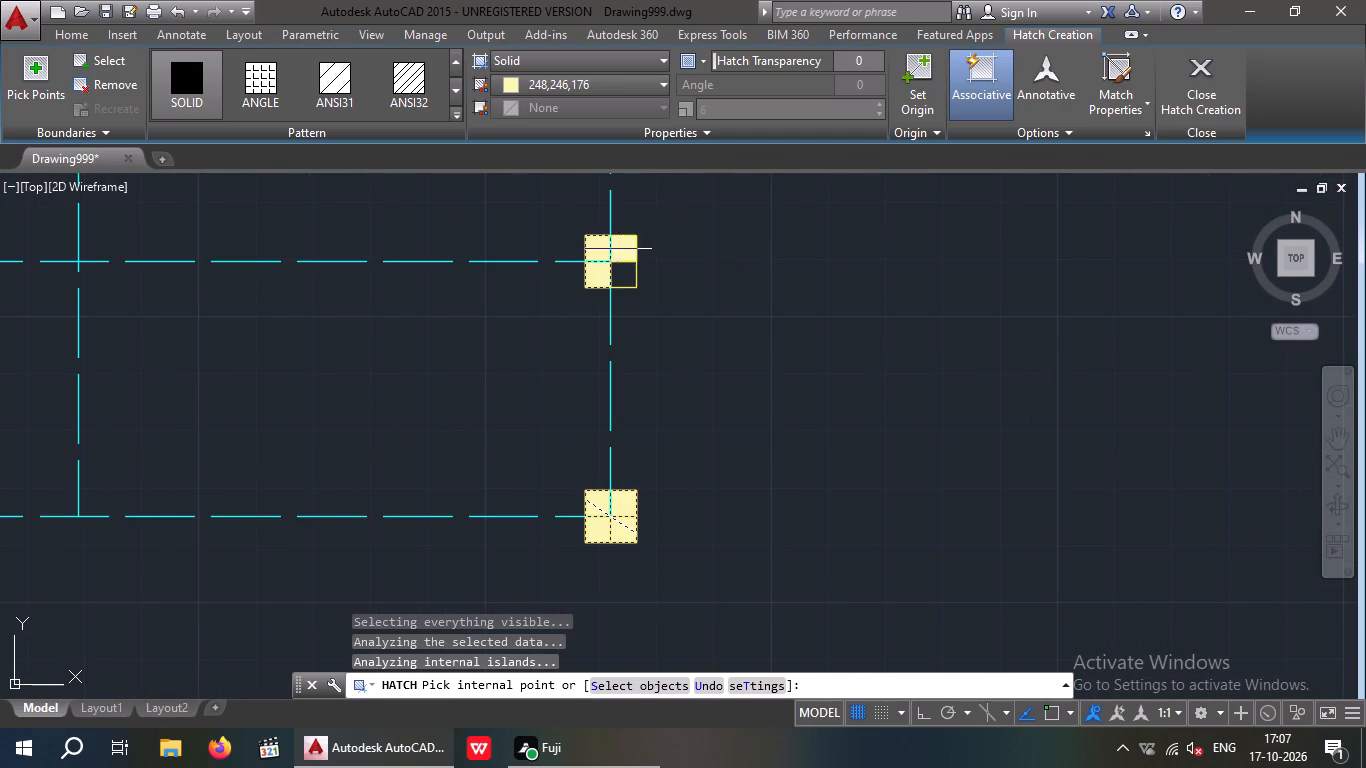
{"action": "left_click", "coordinate": [618, 249]}
{"action": "left_click", "coordinate": [624, 272]}
{"action": "key", "text": "Escape"}
Examine the hatched column layout alongside the floor plan, front elevation and section.
{"action": "scroll", "coordinate": [707, 390], "scroll_direction": "down", "scroll_amount": 5}
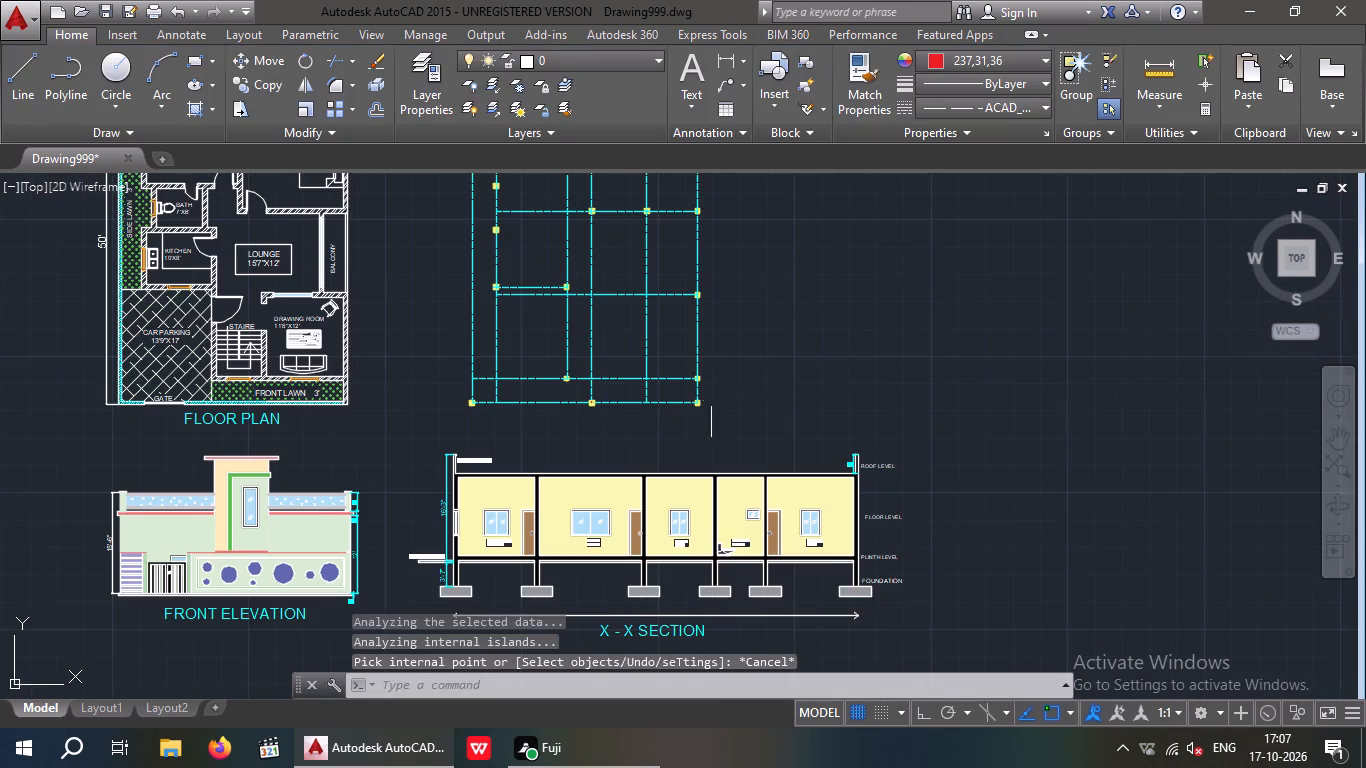
{"action": "middle_click_drag", "start_coordinate": [735, 367], "coordinate": [723, 416]}
{"action": "scroll", "coordinate": [571, 357], "scroll_direction": "up", "scroll_amount": 1}
{"action": "scroll", "coordinate": [582, 359], "scroll_direction": "down", "scroll_amount": 2}
{"action": "middle_click_drag", "start_coordinate": [582, 359], "coordinate": [577, 403]}
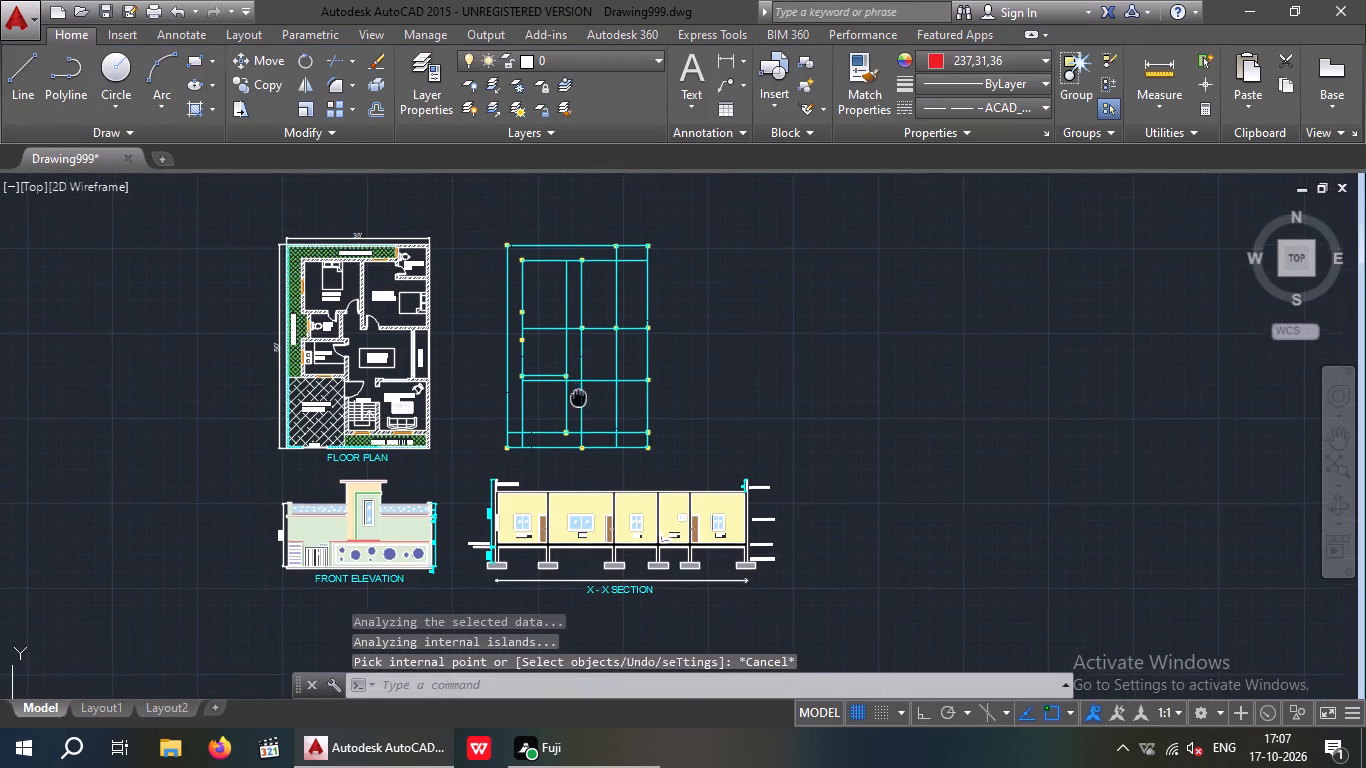
{"action": "middle_click_drag", "start_coordinate": [577, 403], "coordinate": [574, 416]}
{"action": "middle_click_drag", "start_coordinate": [554, 426], "coordinate": [561, 355]}
{"action": "middle_click_drag", "start_coordinate": [561, 367], "coordinate": [552, 415]}
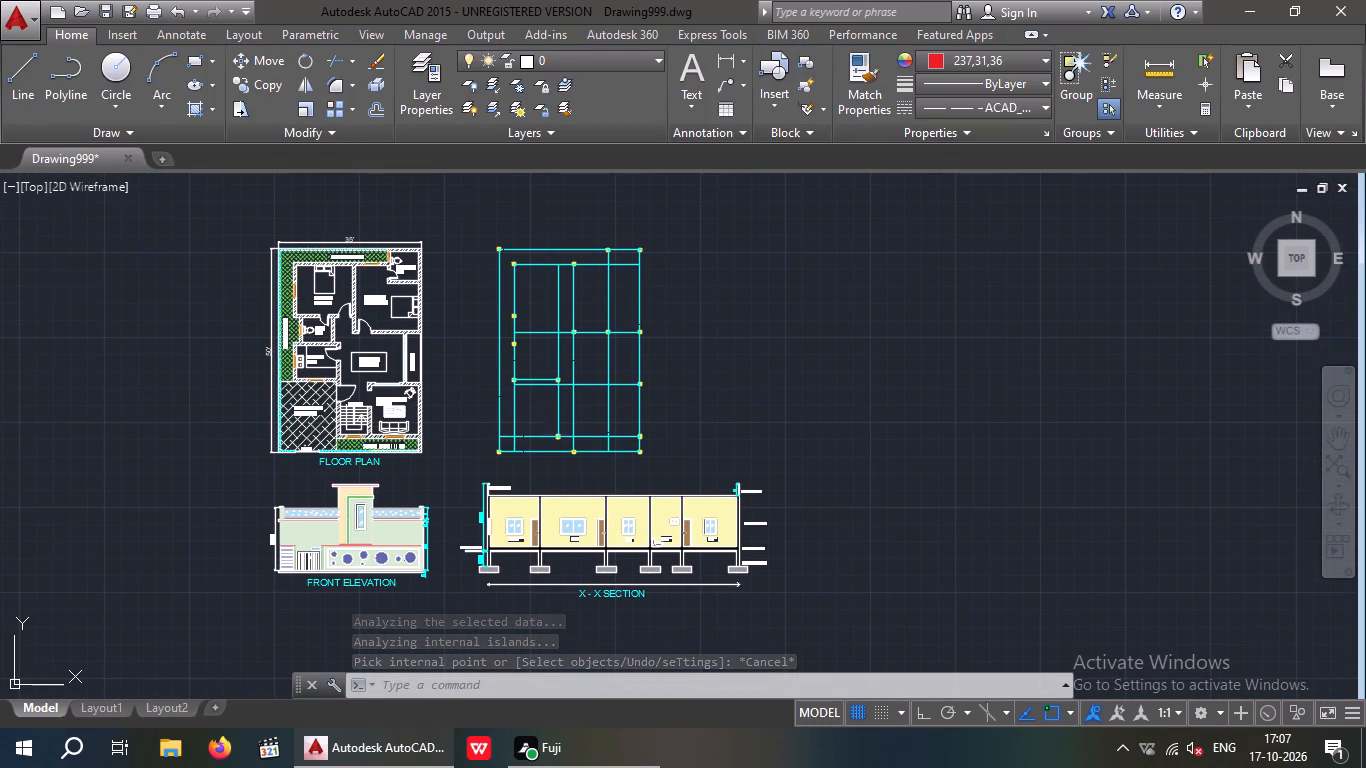
Select all horizontal and vertical dashed grid lines of the column layout and change their colour to Red.
{"action": "scroll", "coordinate": [566, 366], "scroll_direction": "up", "scroll_amount": 2}
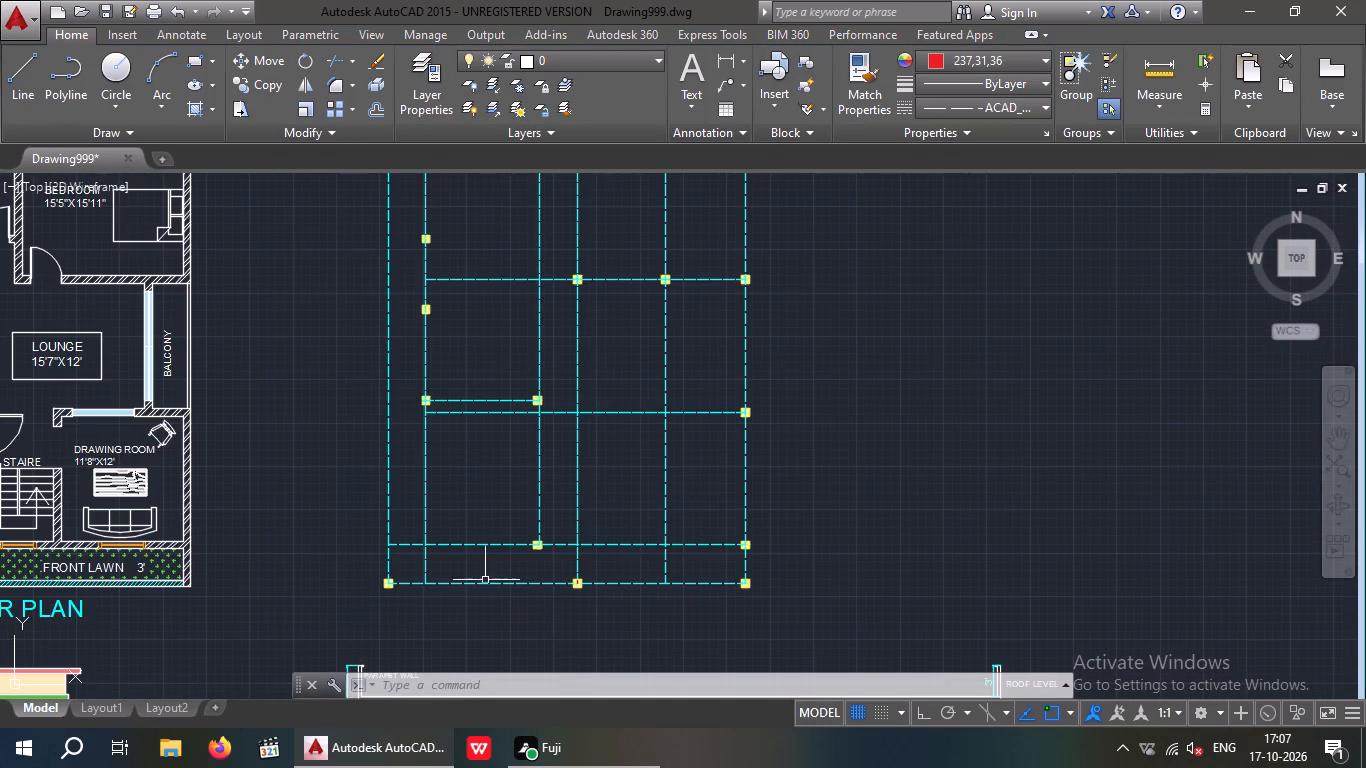
{"action": "left_click_drag", "start_coordinate": [481, 604], "coordinate": [448, 533]}
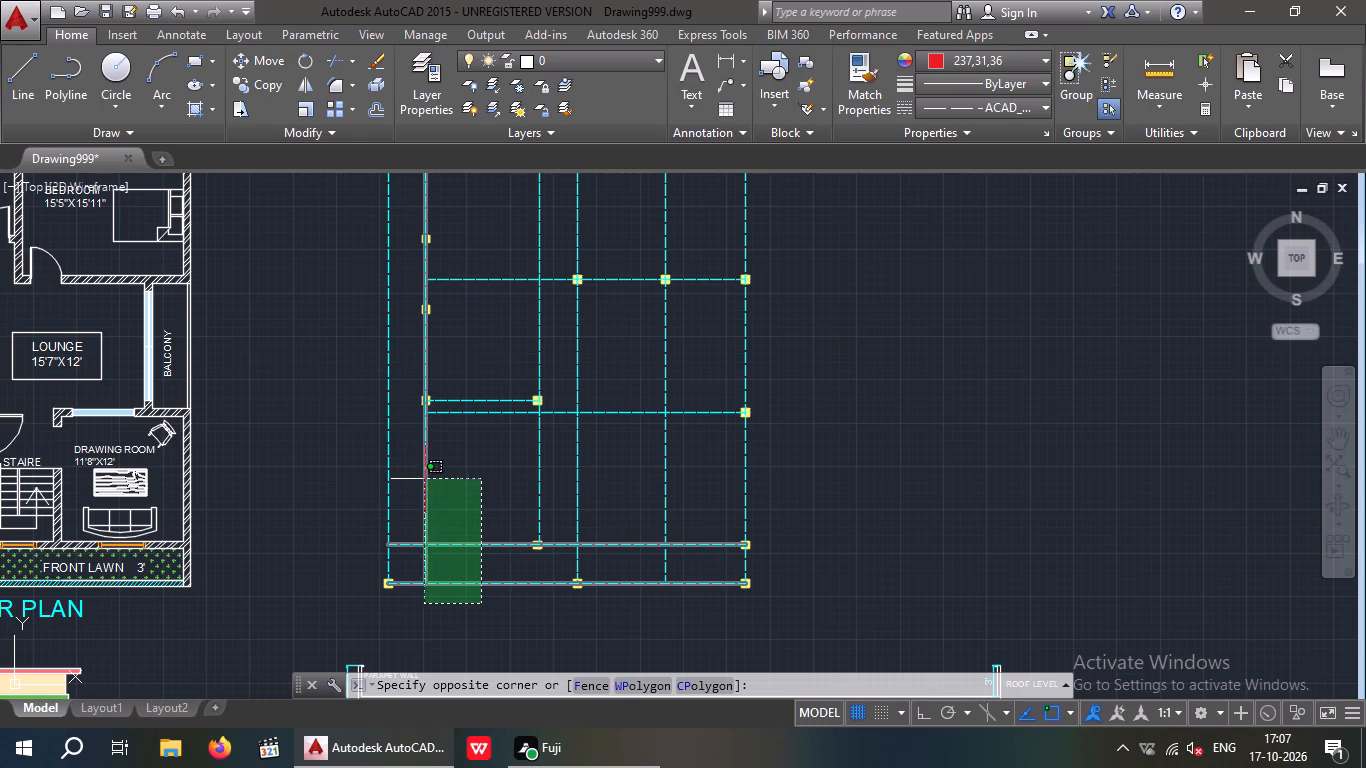
{"action": "left_click", "coordinate": [428, 478]}
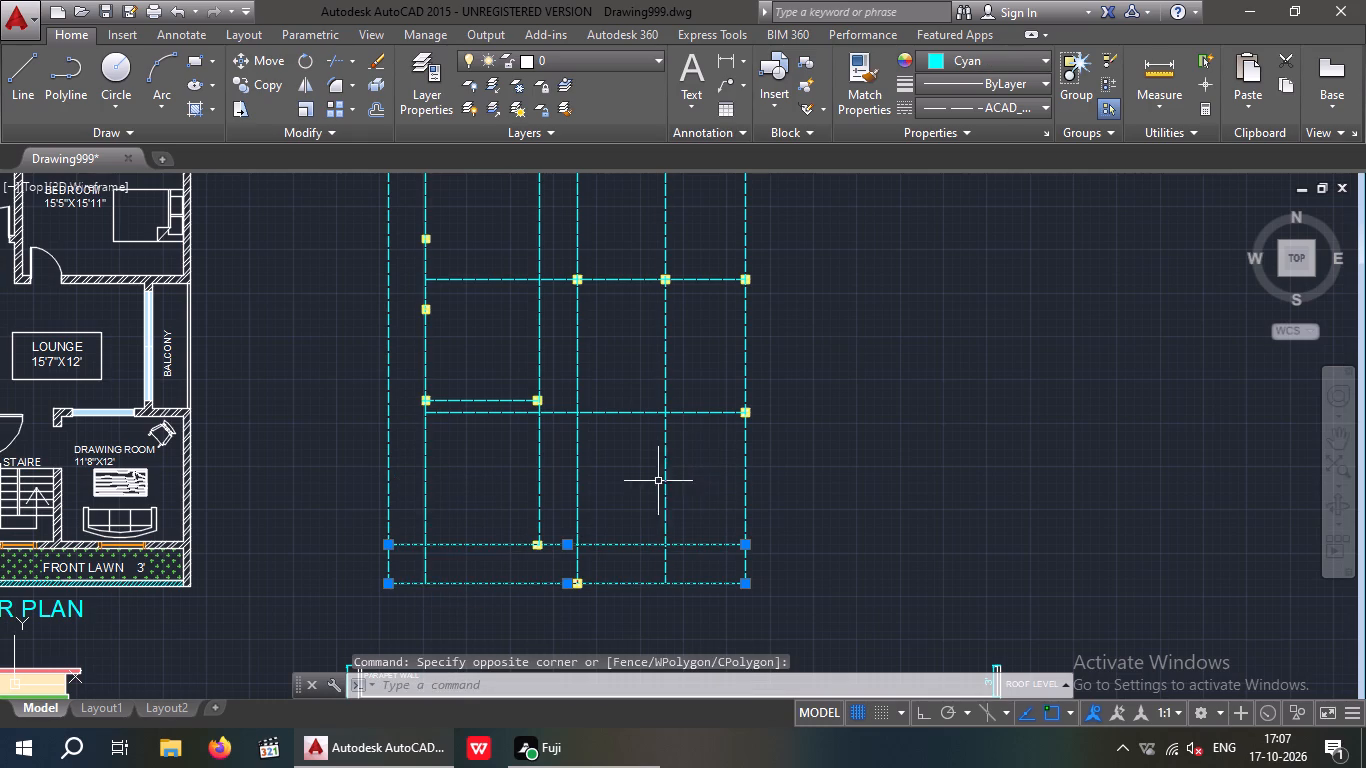
{"action": "left_click_drag", "start_coordinate": [495, 417], "coordinate": [467, 381]}
{"action": "left_click", "coordinate": [460, 369]}
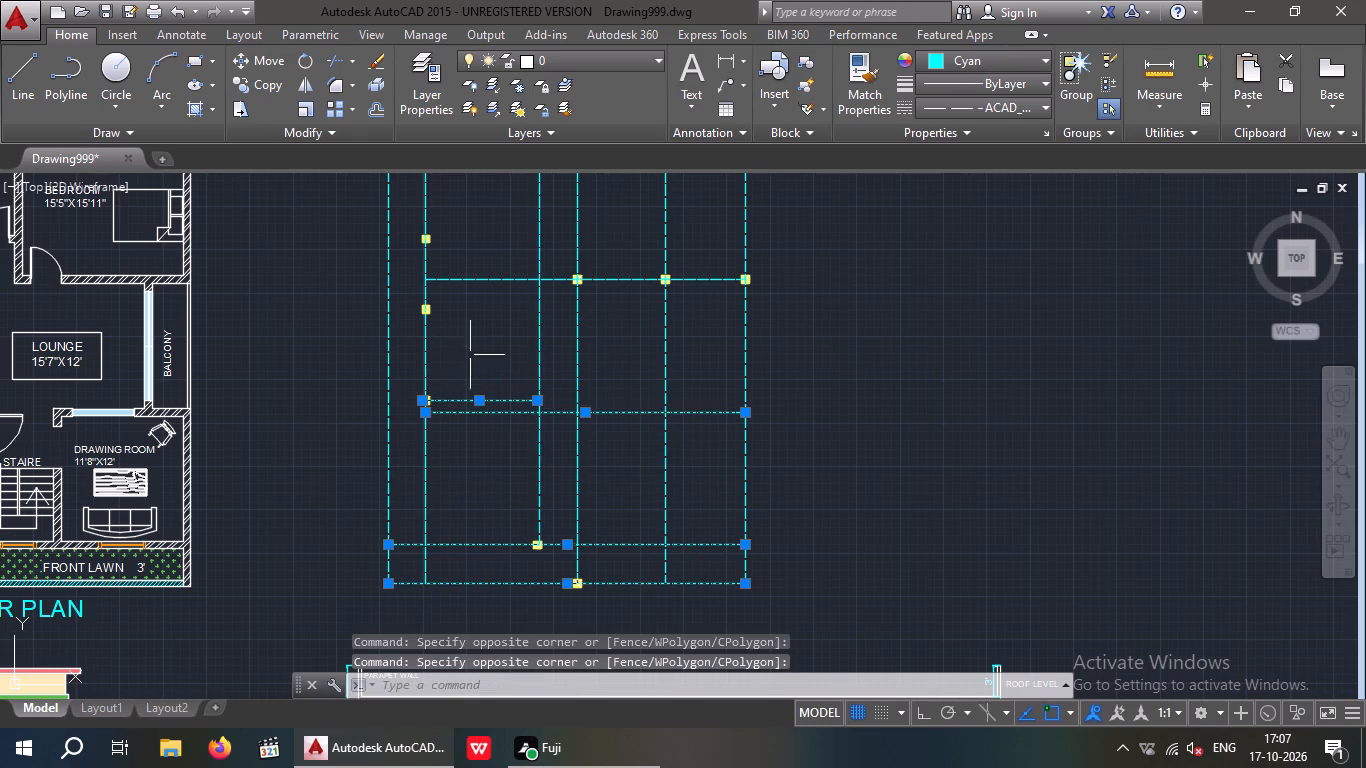
{"action": "middle_click_drag", "start_coordinate": [470, 347], "coordinate": [478, 462]}
{"action": "scroll", "coordinate": [479, 392], "scroll_direction": "up", "scroll_amount": 1}
{"action": "left_click_drag", "start_coordinate": [511, 408], "coordinate": [478, 357]}
{"action": "left_click", "coordinate": [478, 306]}
{"action": "scroll", "coordinate": [478, 306], "scroll_direction": "down", "scroll_amount": 1}
{"action": "middle_click_drag", "start_coordinate": [479, 315], "coordinate": [471, 654]}
{"action": "left_click_drag", "start_coordinate": [493, 522], "coordinate": [482, 505]}
{"action": "left_click", "coordinate": [467, 444]}
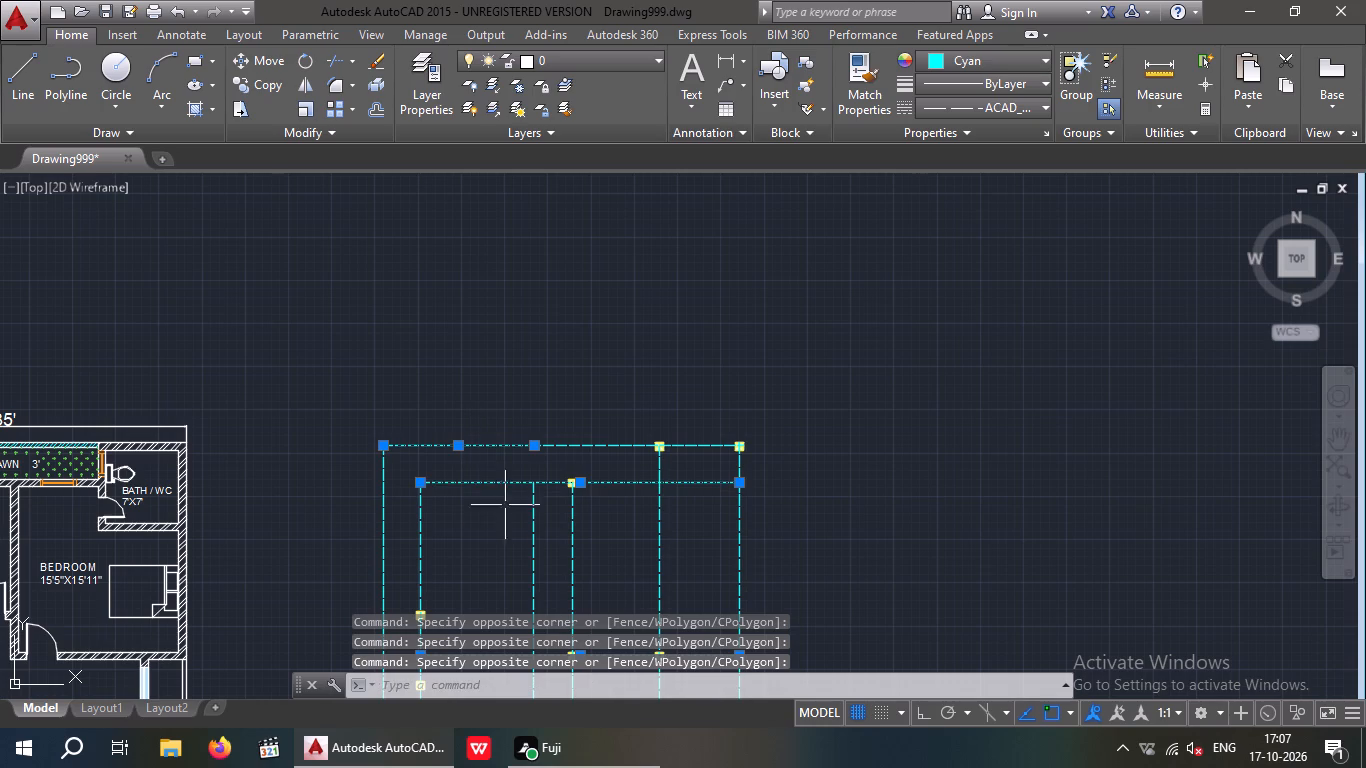
{"action": "left_click", "coordinate": [617, 468]}
{"action": "left_click", "coordinate": [600, 432]}
{"action": "middle_click_drag", "start_coordinate": [594, 446], "coordinate": [572, 319]}
{"action": "left_click_drag", "start_coordinate": [763, 403], "coordinate": [739, 411]}
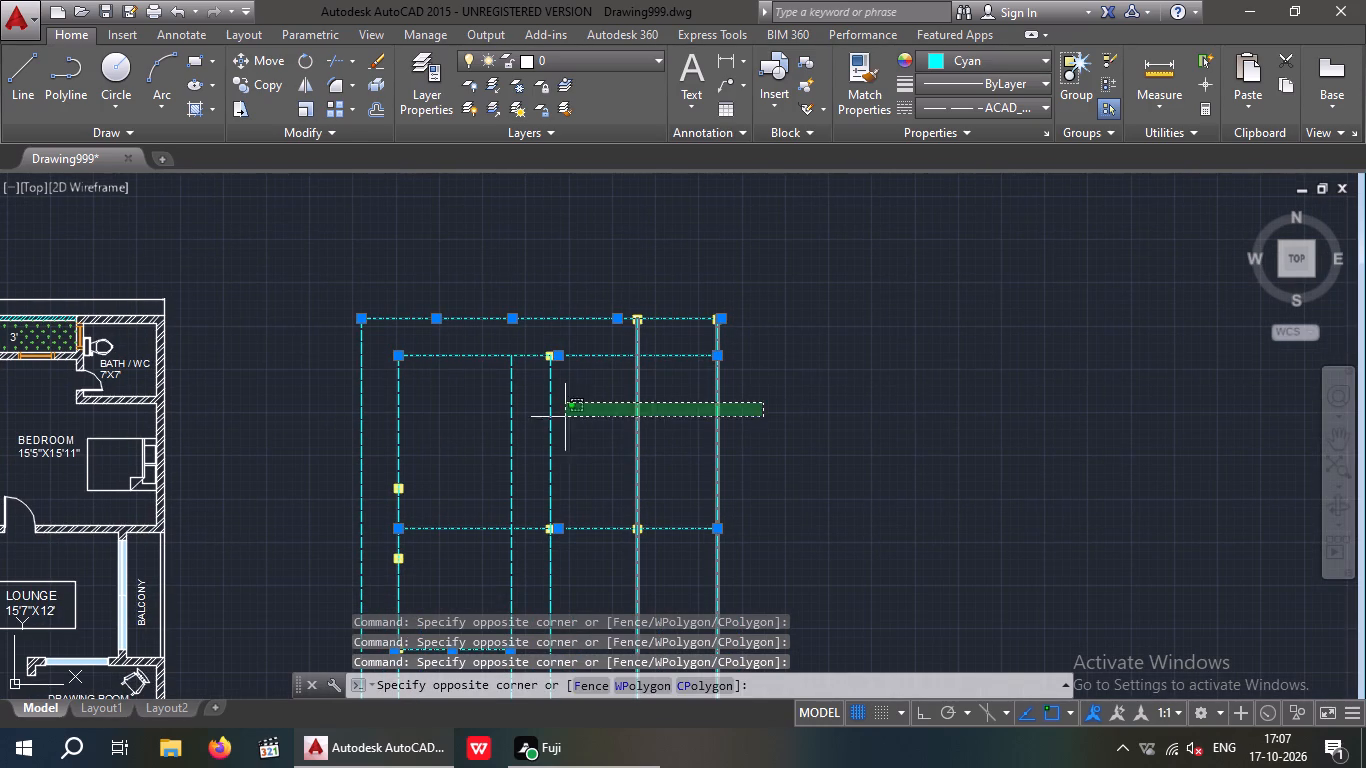
{"action": "left_click_drag", "start_coordinate": [299, 406], "coordinate": [315, 409]}
{"action": "scroll", "coordinate": [349, 429], "scroll_direction": "up", "scroll_amount": 1}
{"action": "middle_click_drag", "start_coordinate": [349, 429], "coordinate": [397, 318]}
{"action": "scroll", "coordinate": [401, 309], "scroll_direction": "down", "scroll_amount": 2}
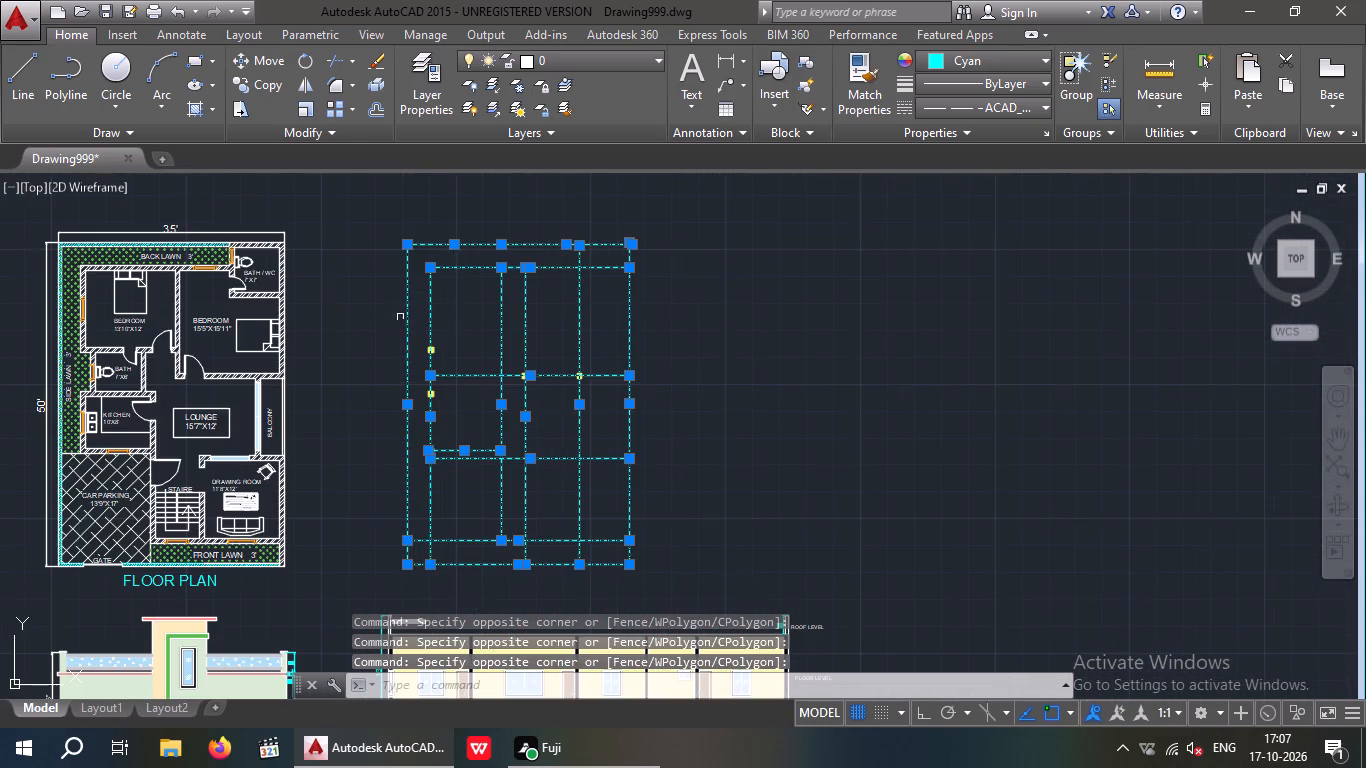
{"action": "left_click", "coordinate": [1016, 60]}
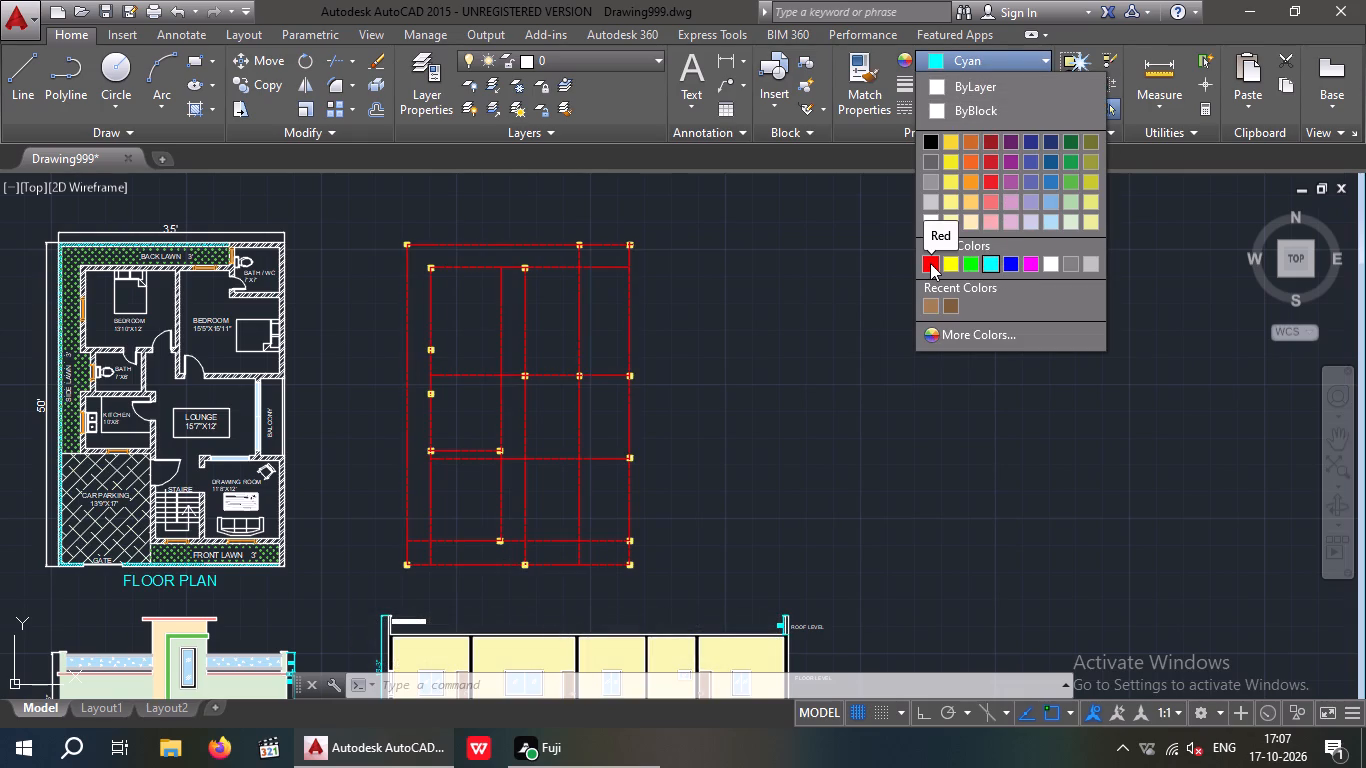
{"action": "left_click", "coordinate": [930, 263]}
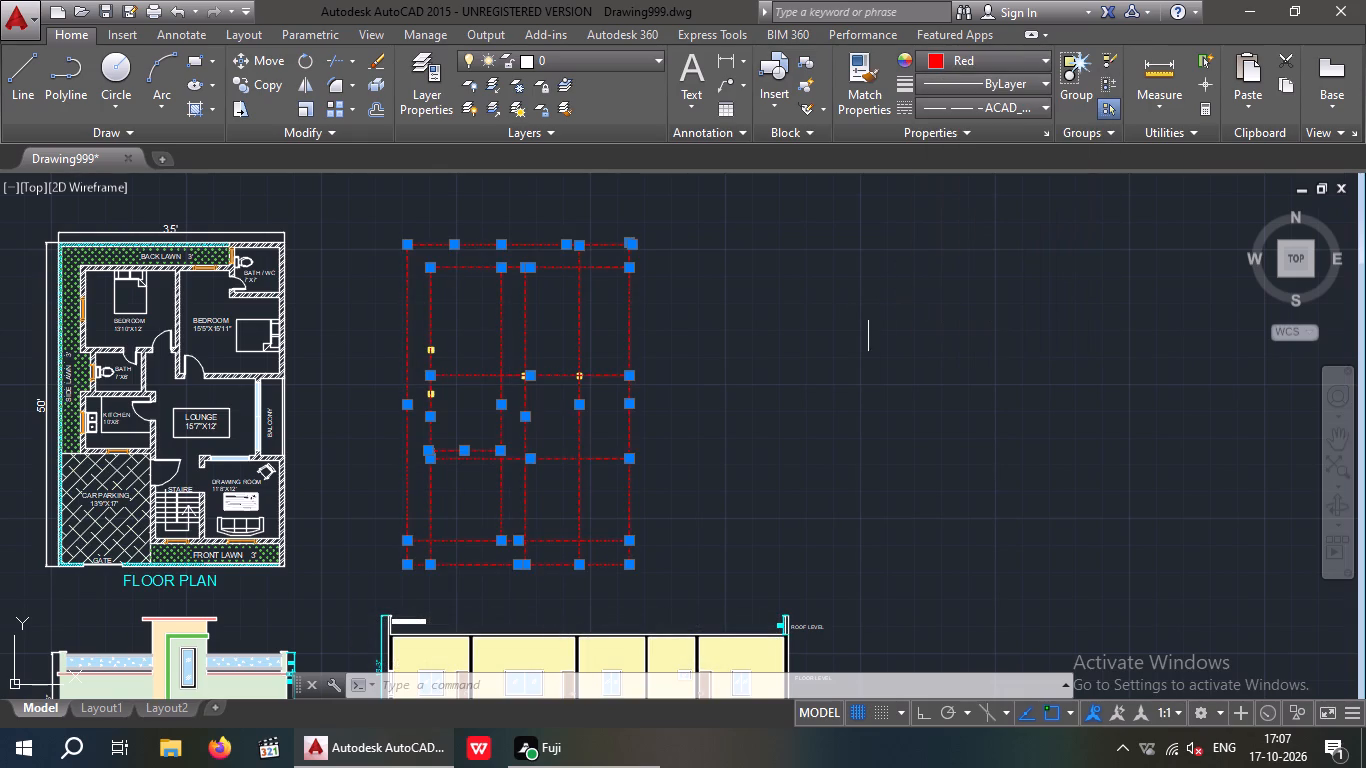
{"action": "key", "text": "Escape"}
Copy the FLOOR PLAN title to the space beneath the column layout, level with the original title.
{"action": "middle_click_drag", "start_coordinate": [668, 353], "coordinate": [727, 211]}
{"action": "scroll", "coordinate": [704, 282], "scroll_direction": "down", "scroll_amount": 1}
{"action": "middle_click_drag", "start_coordinate": [668, 314], "coordinate": [705, 276]}
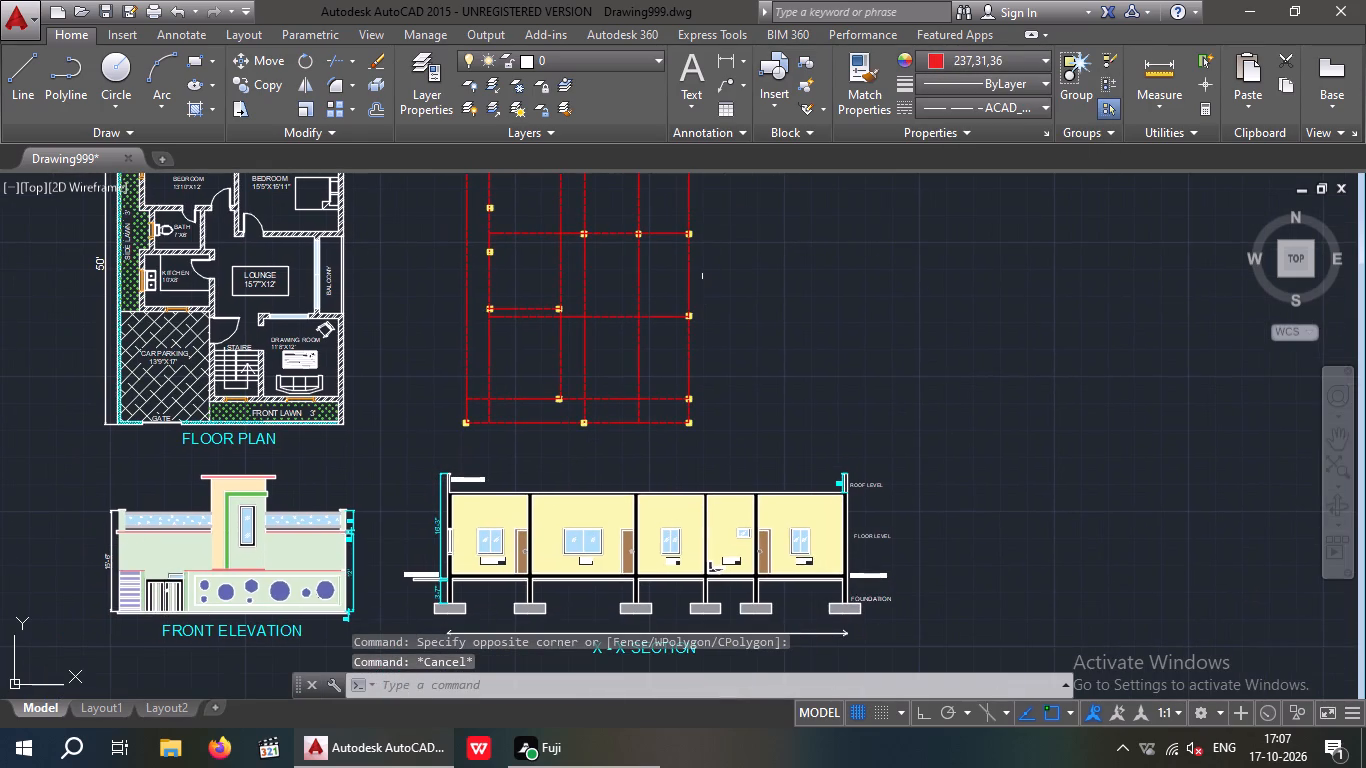
{"action": "middle_click_drag", "start_coordinate": [705, 276], "coordinate": [599, 380]}
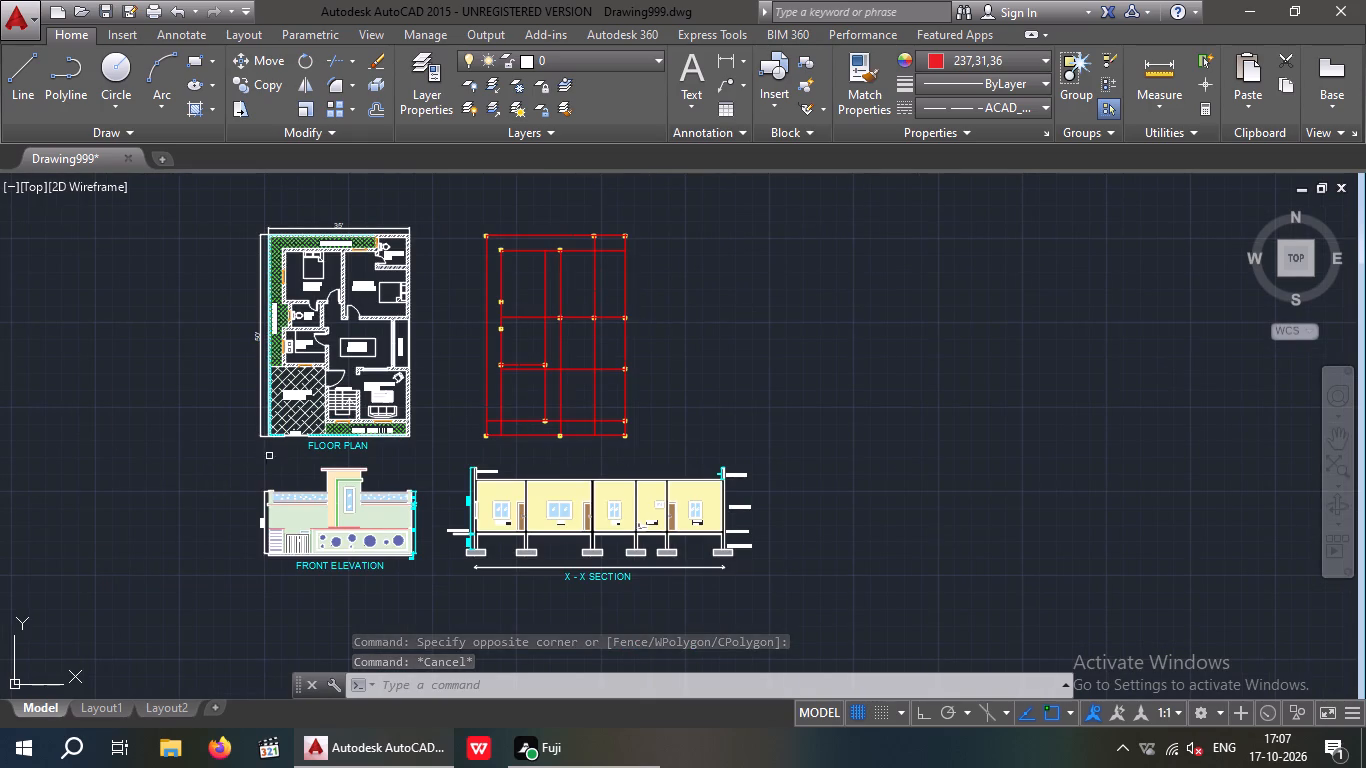
{"action": "scroll", "coordinate": [317, 456], "scroll_direction": "up", "scroll_amount": 4}
{"action": "scroll", "coordinate": [473, 443], "scroll_direction": "down", "scroll_amount": 4}
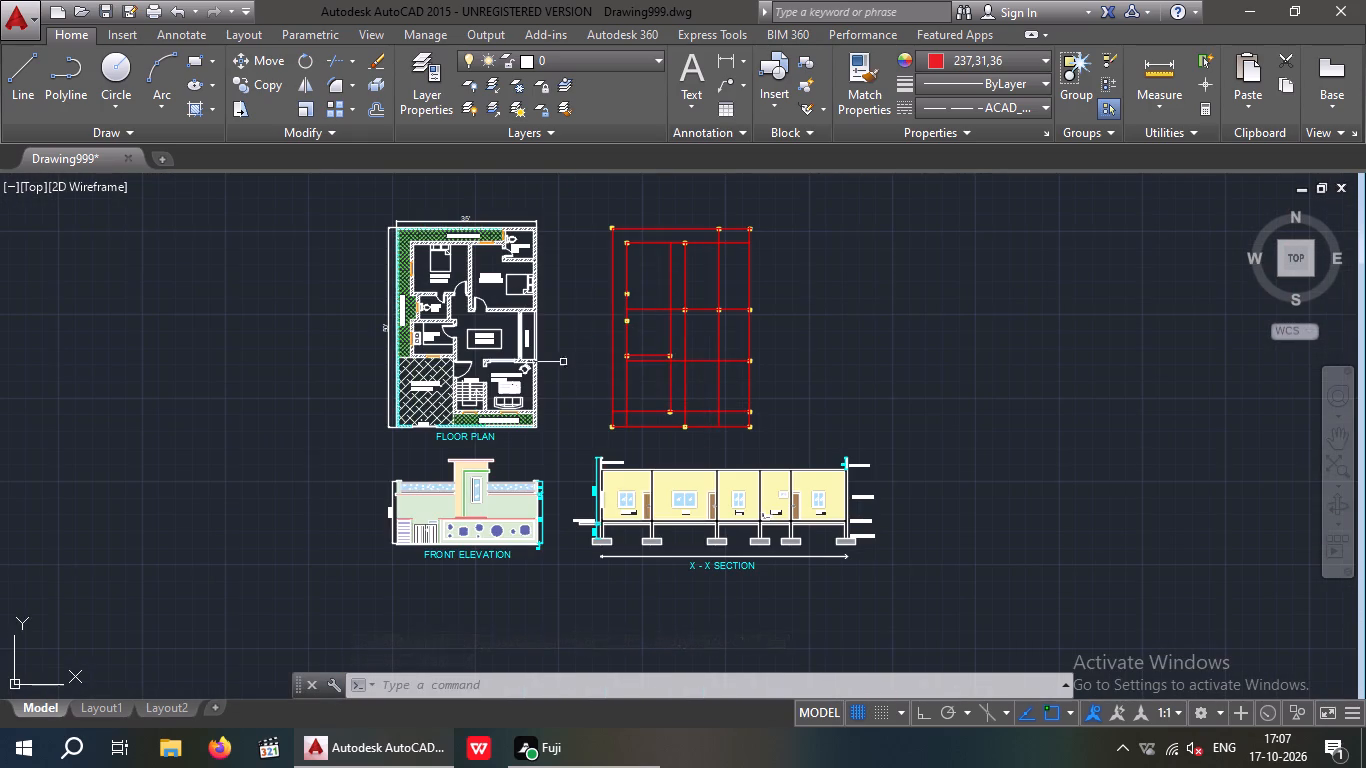
{"action": "scroll", "coordinate": [495, 457], "scroll_direction": "up", "scroll_amount": 2}
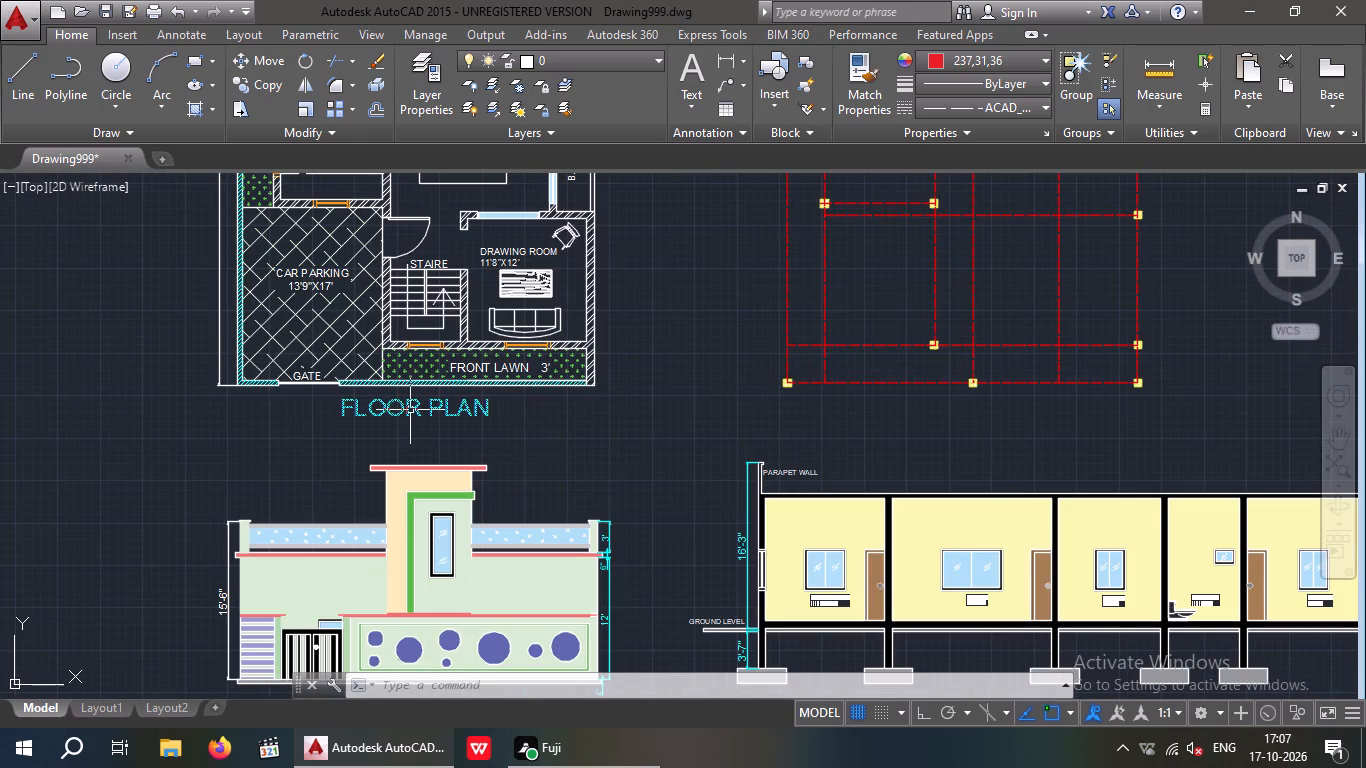
{"action": "left_click", "coordinate": [410, 410]}
{"action": "left_click", "coordinate": [270, 82]}
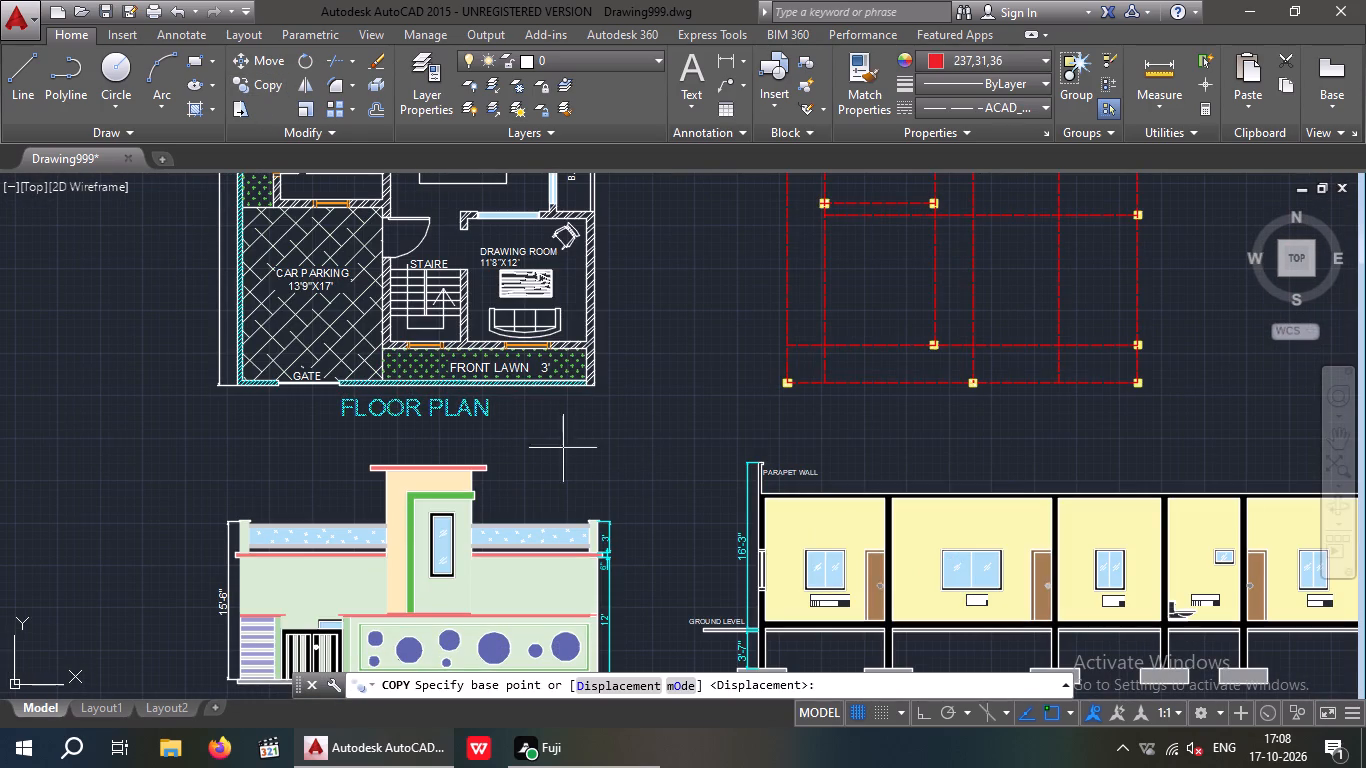
{"action": "left_click_drag", "start_coordinate": [485, 414], "coordinate": [542, 421]}
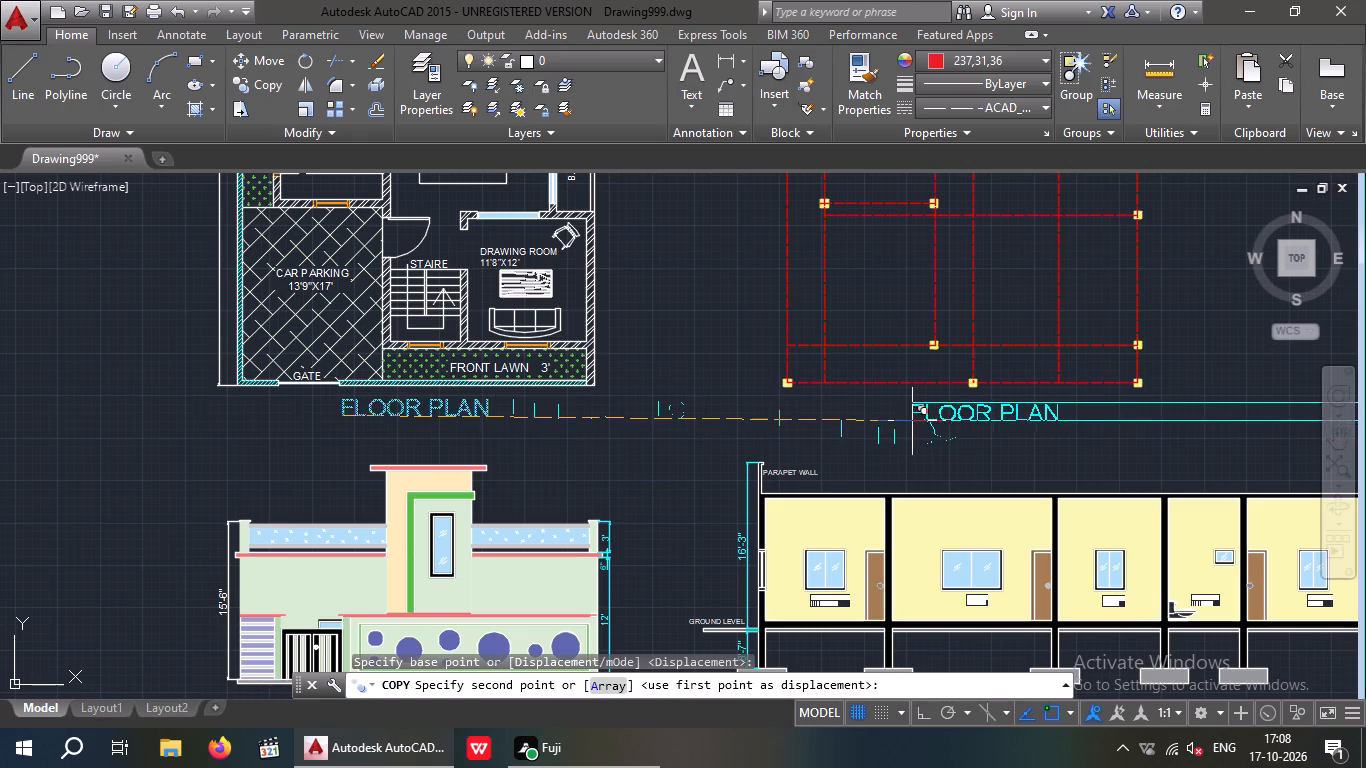
{"action": "left_click", "coordinate": [899, 422]}
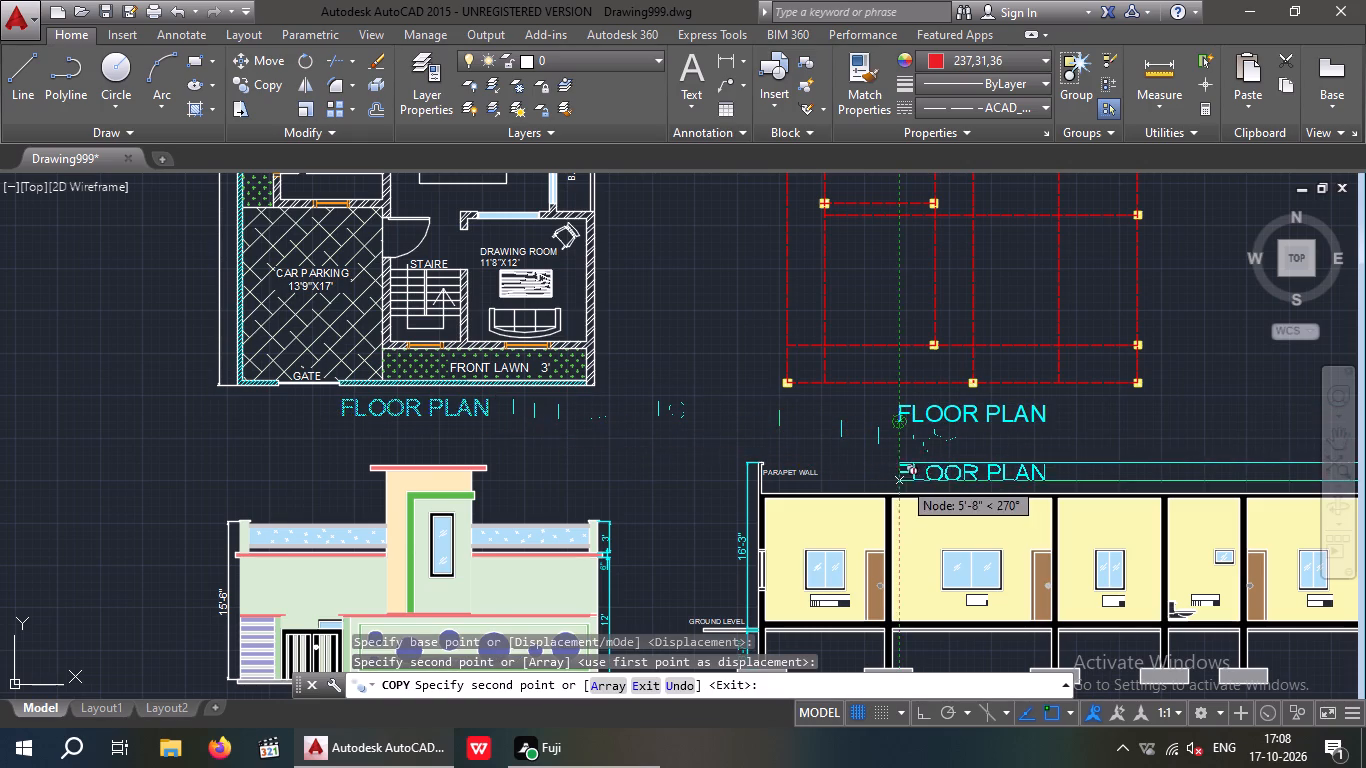
{"action": "key", "text": "Escape"}
{"action": "key", "text": "Escape"}
Change the copied title beneath the column layout to CENTER LINE DIAGRAM.
{"action": "scroll", "coordinate": [978, 423], "scroll_direction": "up", "scroll_amount": 2}
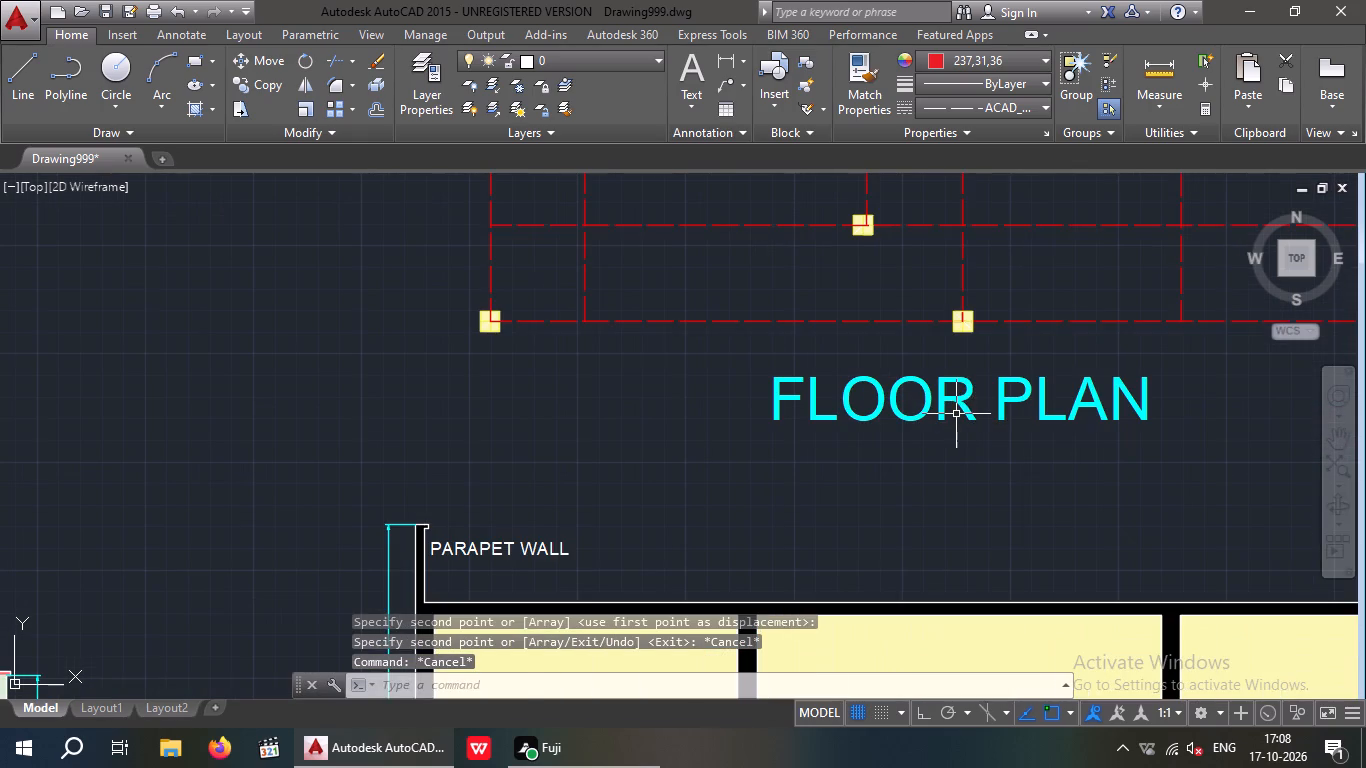
{"action": "double_click", "coordinate": [956, 413]}
{"action": "key", "text": "Escape"}
{"action": "left_click", "coordinate": [920, 398]}
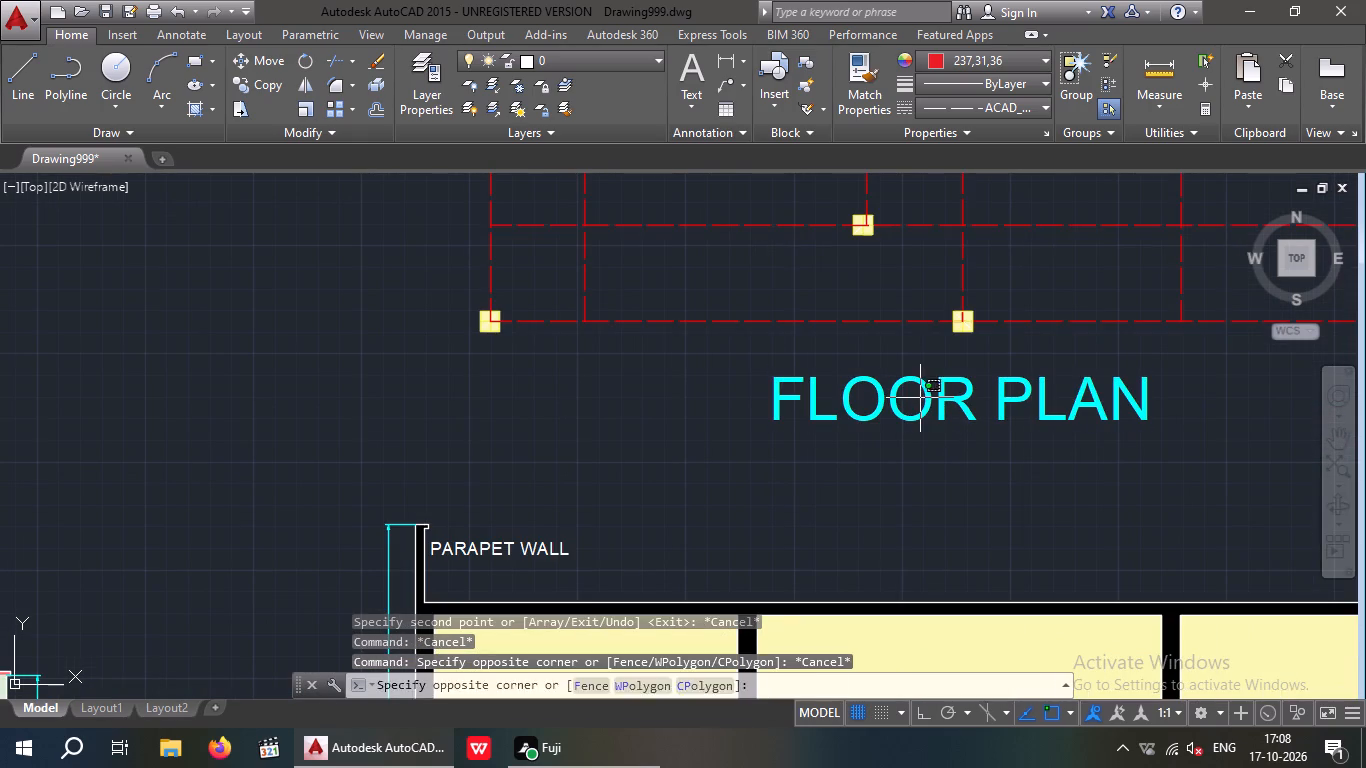
{"action": "triple_click", "coordinate": [928, 398]}
{"action": "key", "text": "Escape"}
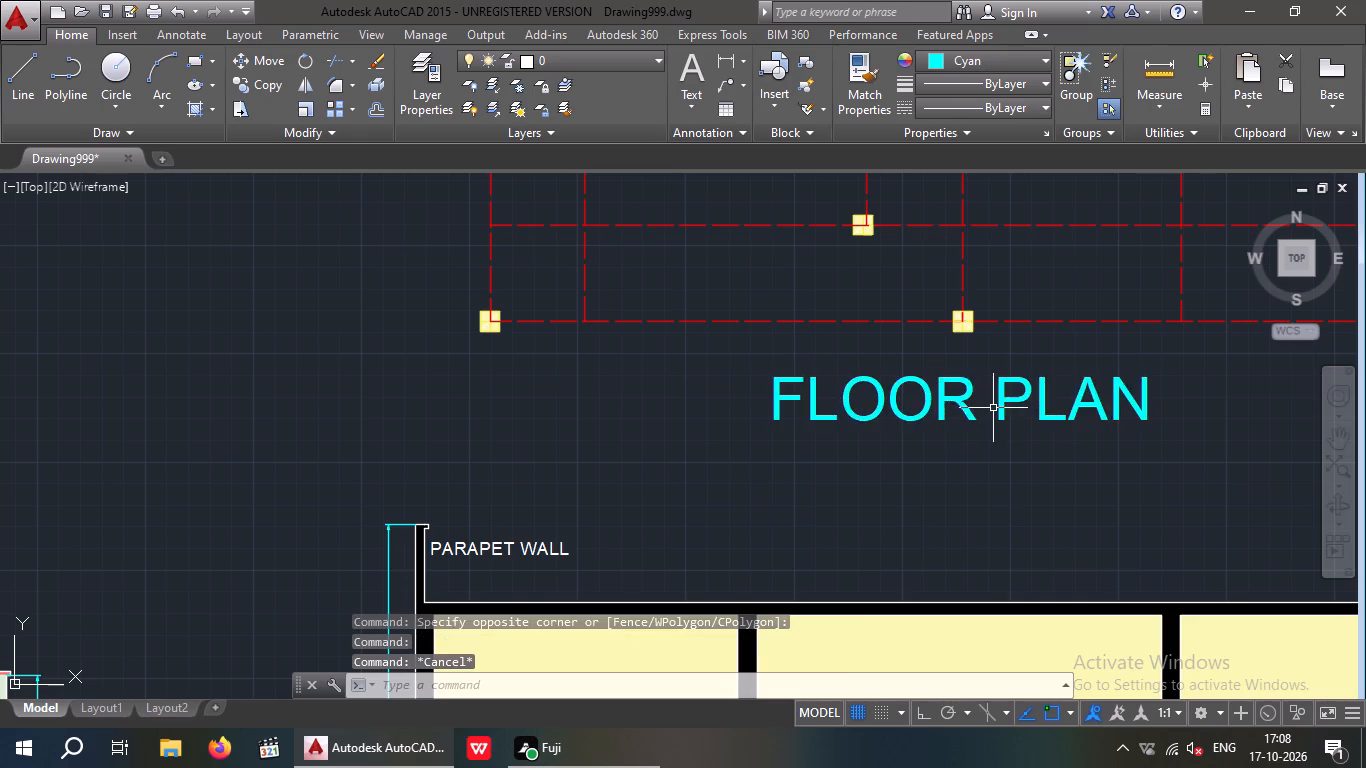
{"action": "double_click", "coordinate": [938, 402]}
{"action": "left_click", "coordinate": [1160, 409]}
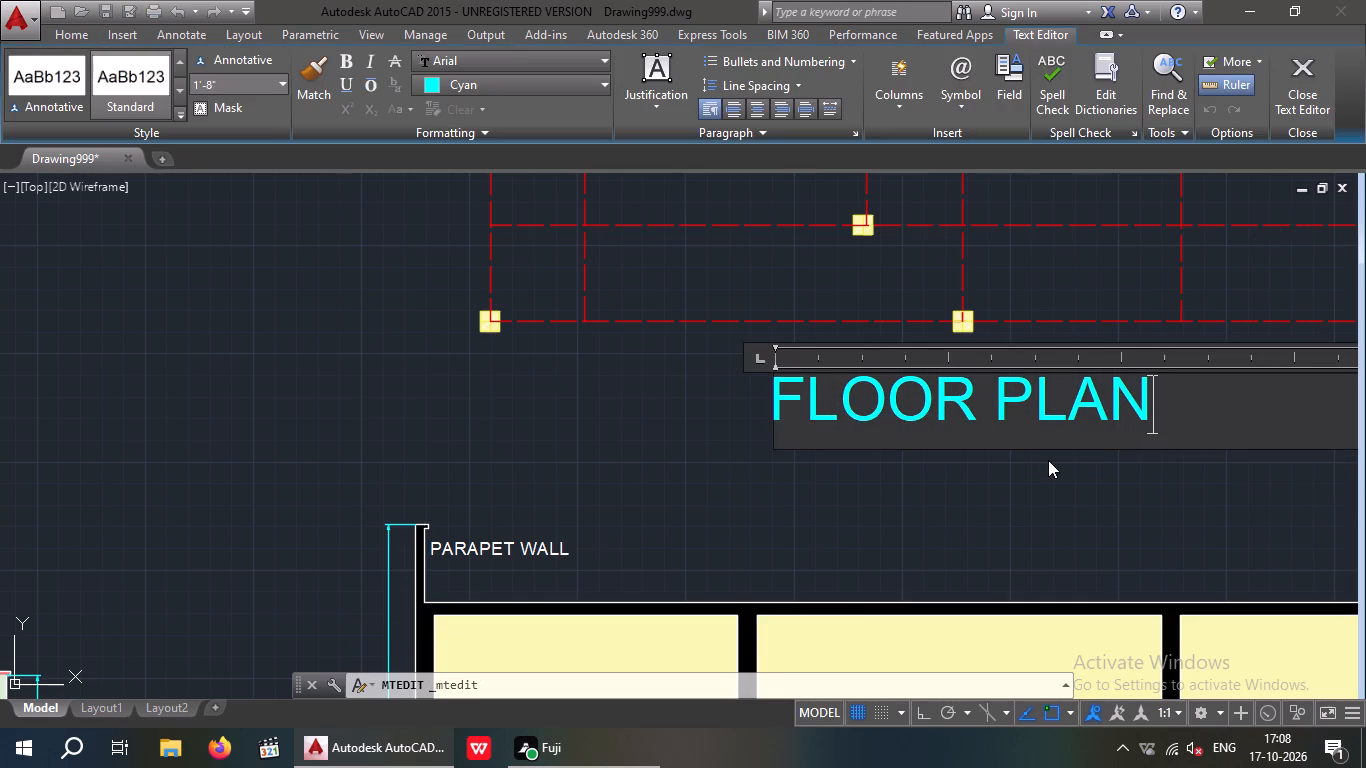
{"action": "key", "text": "BackSpace"}
{"action": "key", "text": "BackSpace"}
{"action": "key", "text": "BackSpace"}
{"action": "key", "text": "BackSpace"}
{"action": "key", "text": "BackSpace"}
{"action": "key", "text": "BackSpace"}
{"action": "key", "text": "BackSpace"}
{"action": "key", "text": "BackSpace"}
{"action": "key", "text": "BackSpace"}
{"action": "key", "text": "BackSpace"}
{"action": "key", "text": "BackSpace"}
{"action": "key", "text": "BackSpace"}
{"action": "key", "text": "BackSpace"}
{"action": "key", "text": "BackSpace"}
{"action": "key", "text": "BackSpace"}
{"action": "key", "text": "BackSpace"}
{"action": "key", "text": "BackSpace"}
{"action": "key", "text": "BackSpace"}
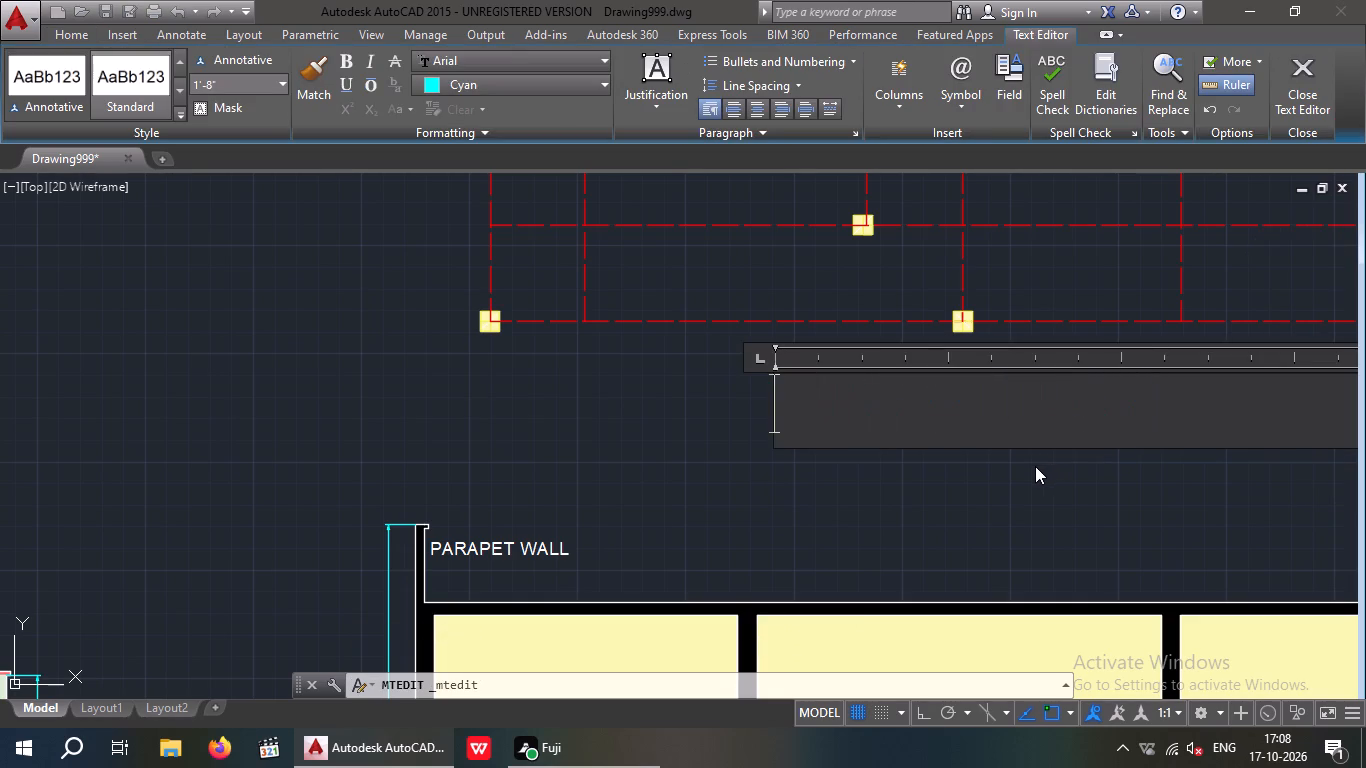
{"action": "type", "text": "CE"}
{"action": "type", "text": "NTER"}
{"action": "key", "text": "space"}
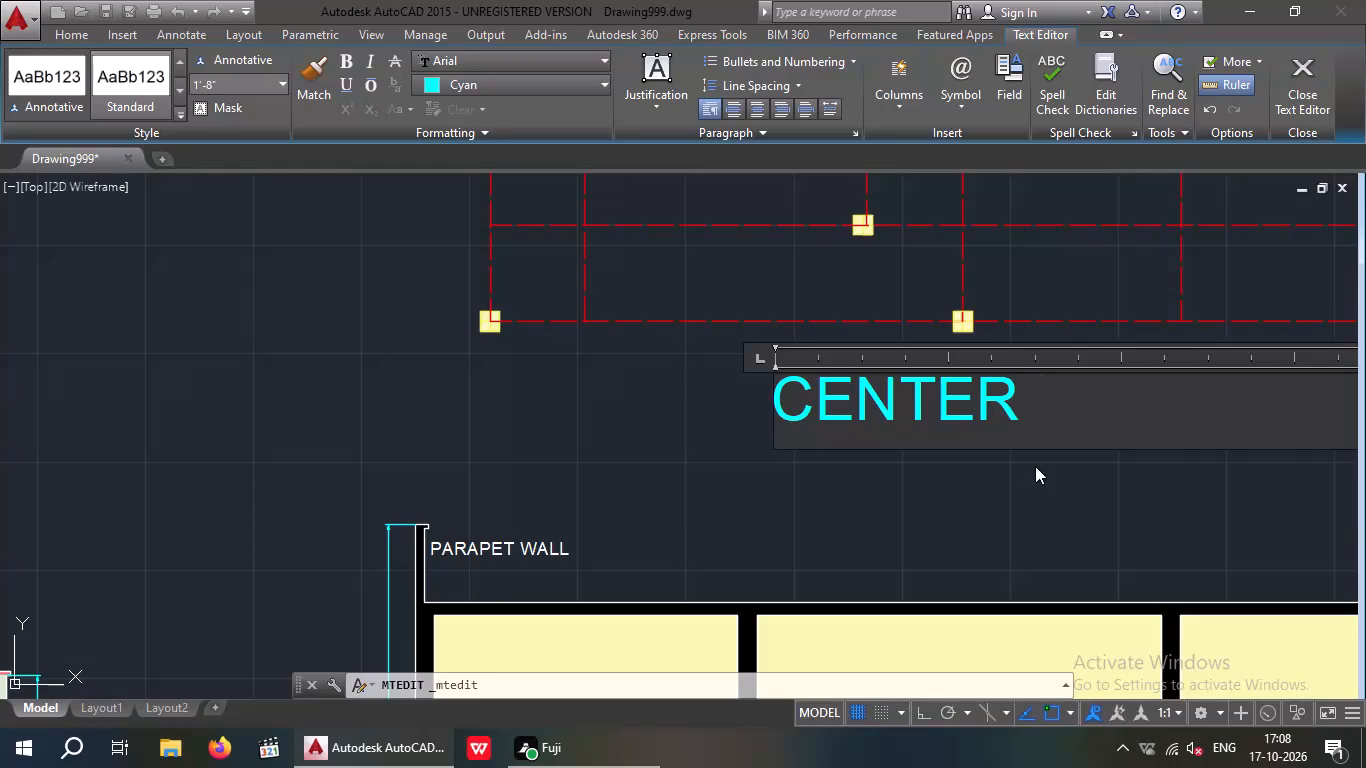
{"action": "type", "text": "LINE DIA"}
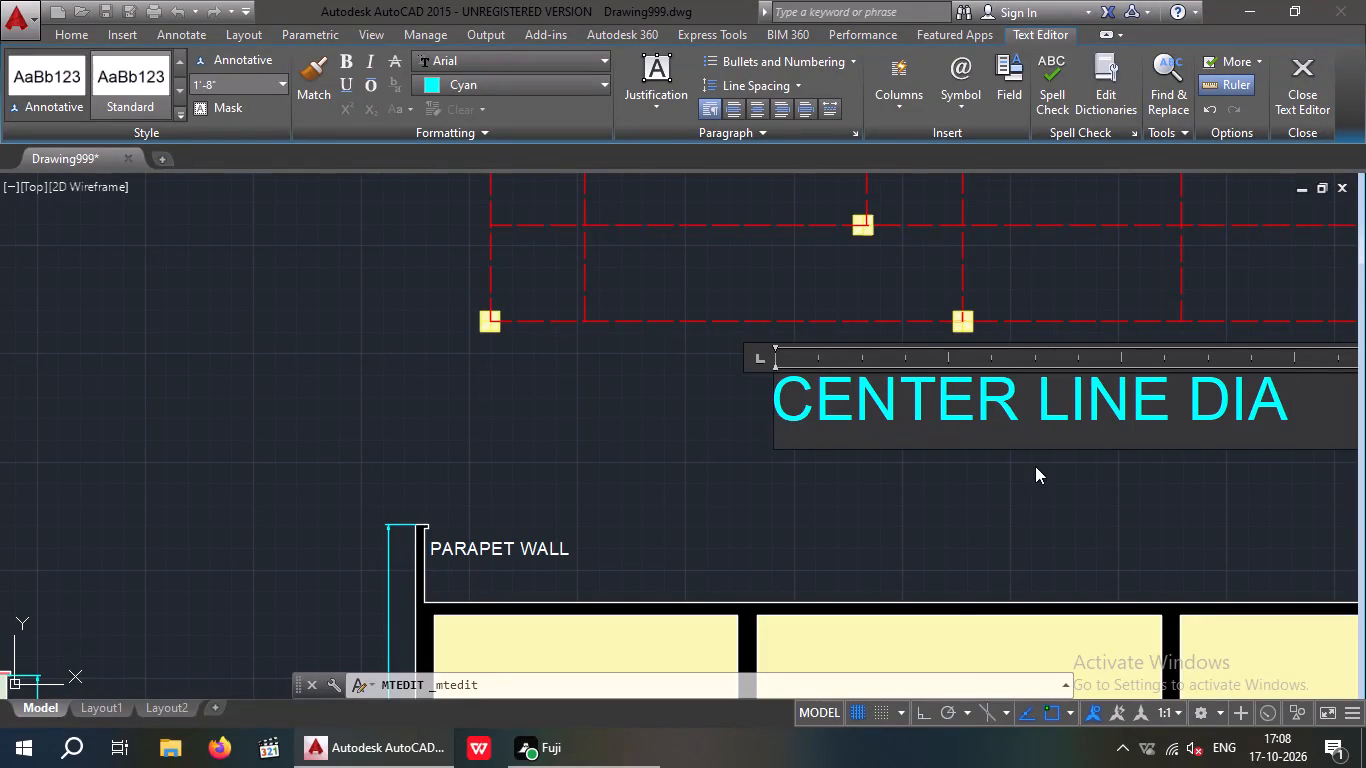
{"action": "type", "text": "GRA"}
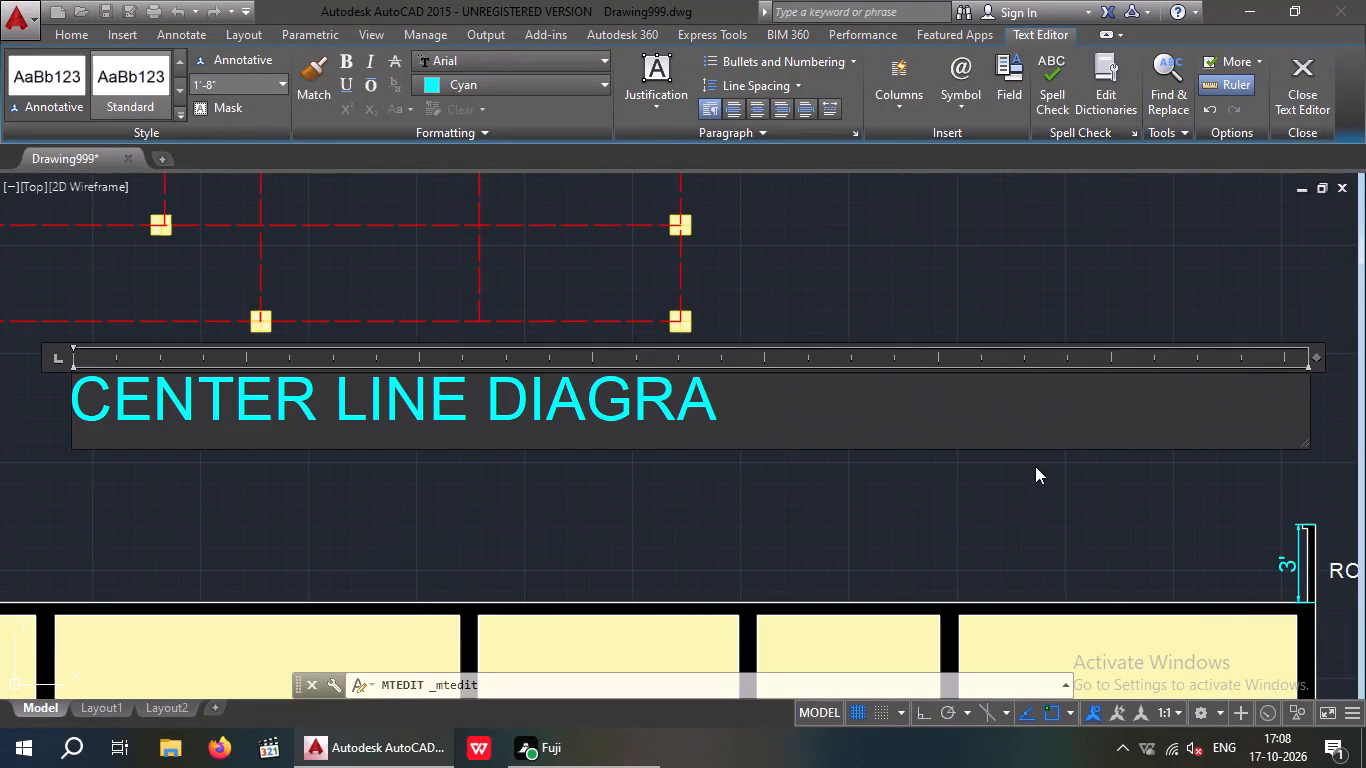
{"action": "key", "text": "m"}
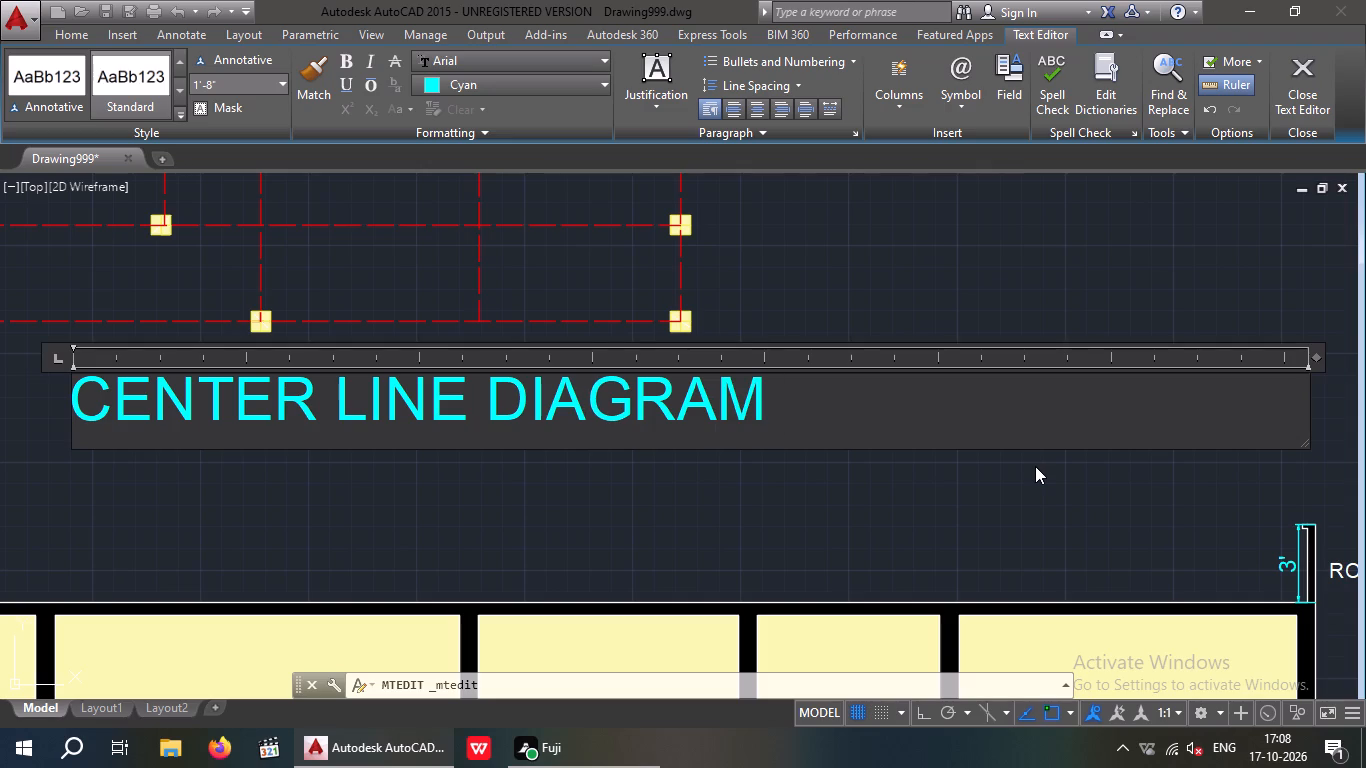
{"action": "left_click_drag", "start_coordinate": [316, 461], "coordinate": [317, 470]}
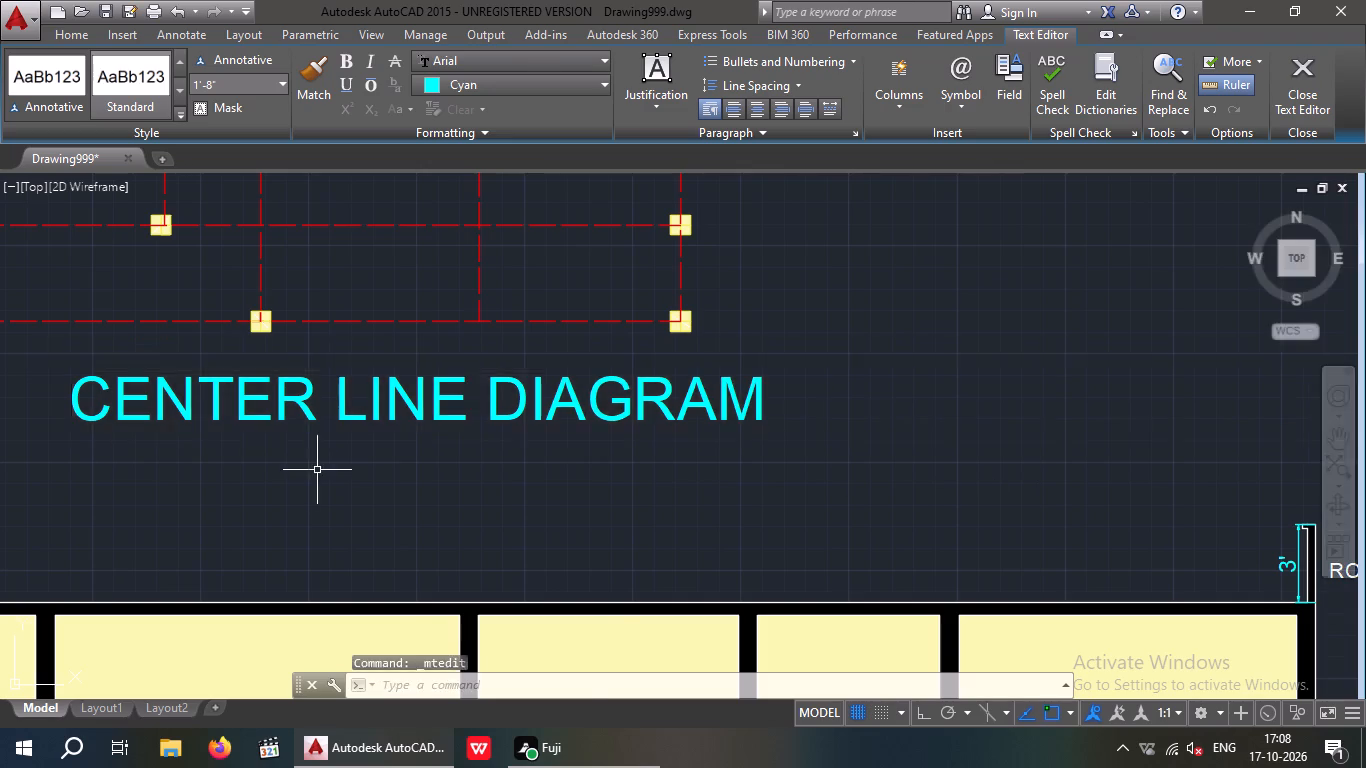
Move the CENTER LINE DIAGRAM title about 6' to the left so it sits centred under the column layout.
{"action": "scroll", "coordinate": [318, 477], "scroll_direction": "down", "scroll_amount": 3}
{"action": "scroll", "coordinate": [297, 471], "scroll_direction": "up", "scroll_amount": 1}
{"action": "left_click", "coordinate": [272, 466]}
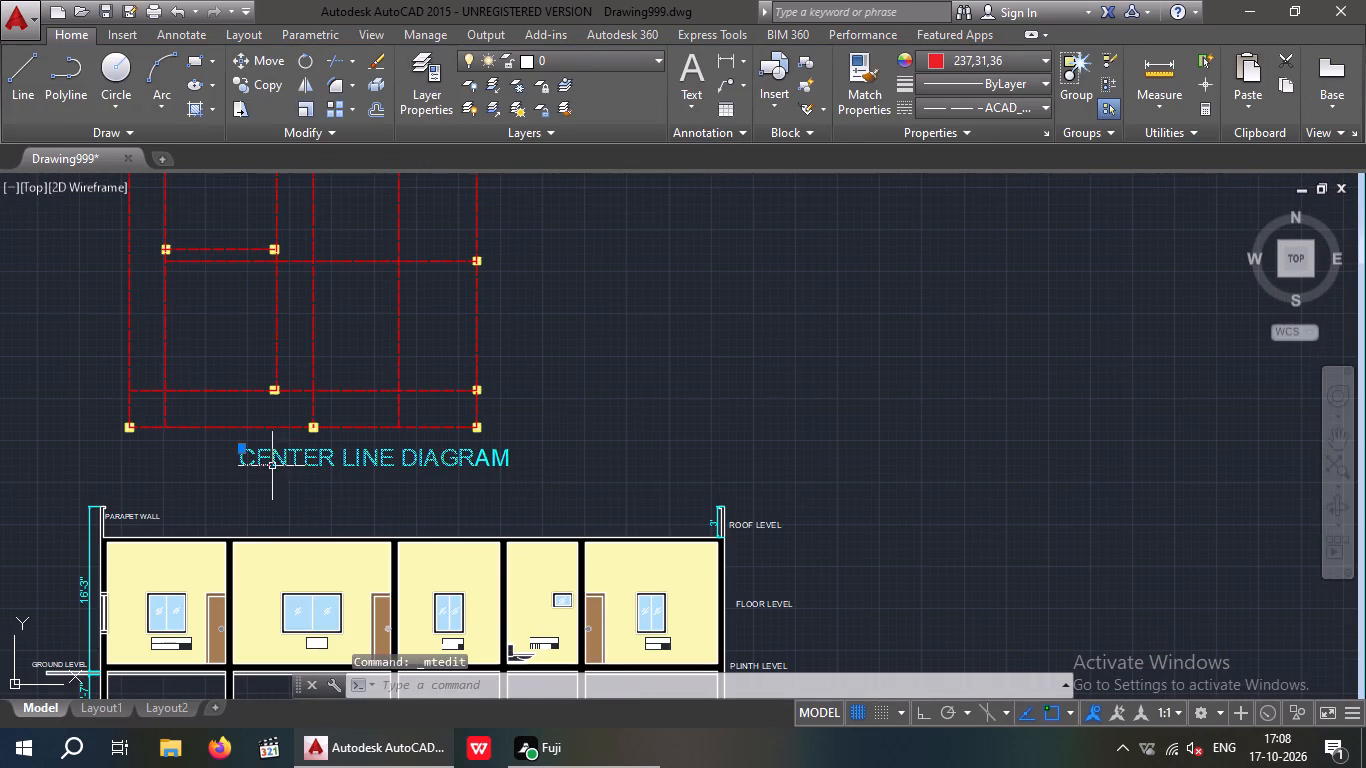
{"action": "left_click", "coordinate": [260, 56]}
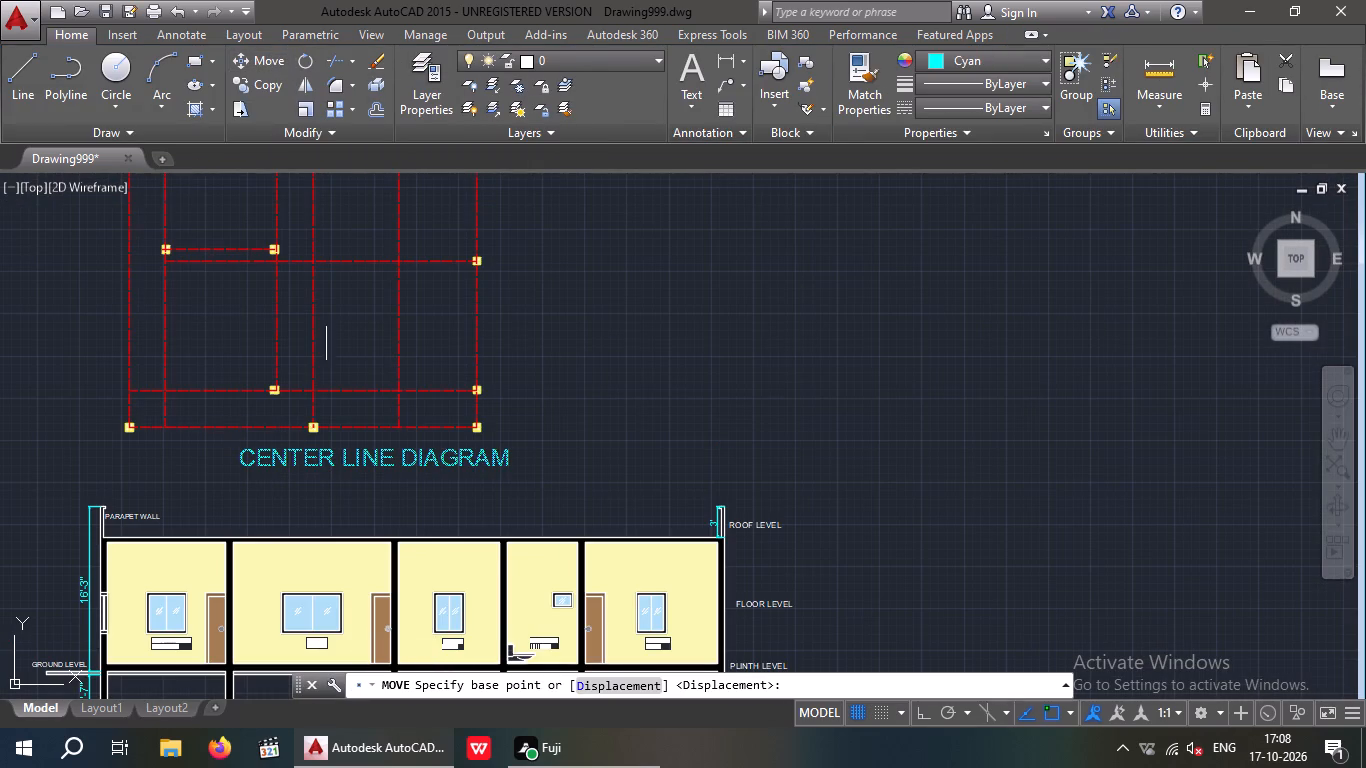
{"action": "left_click", "coordinate": [243, 464]}
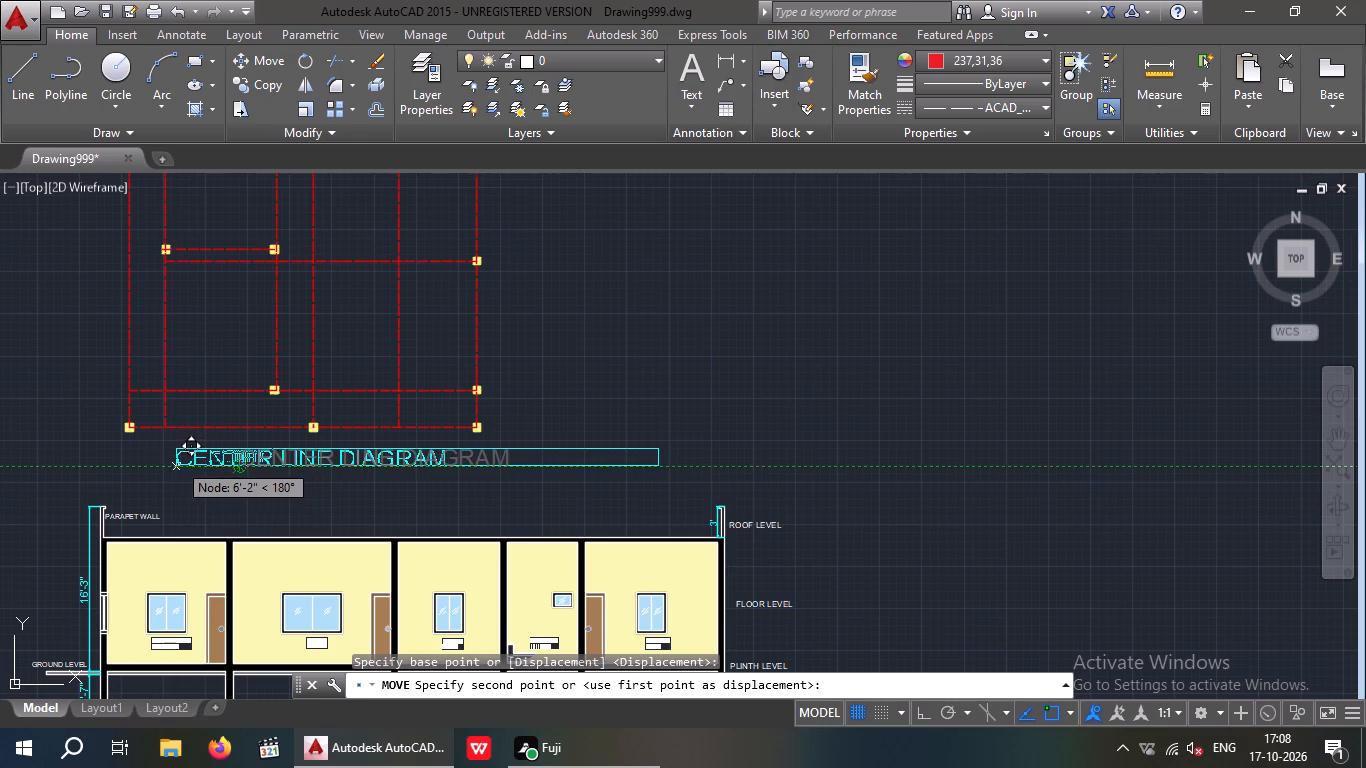
{"action": "left_click", "coordinate": [178, 459]}
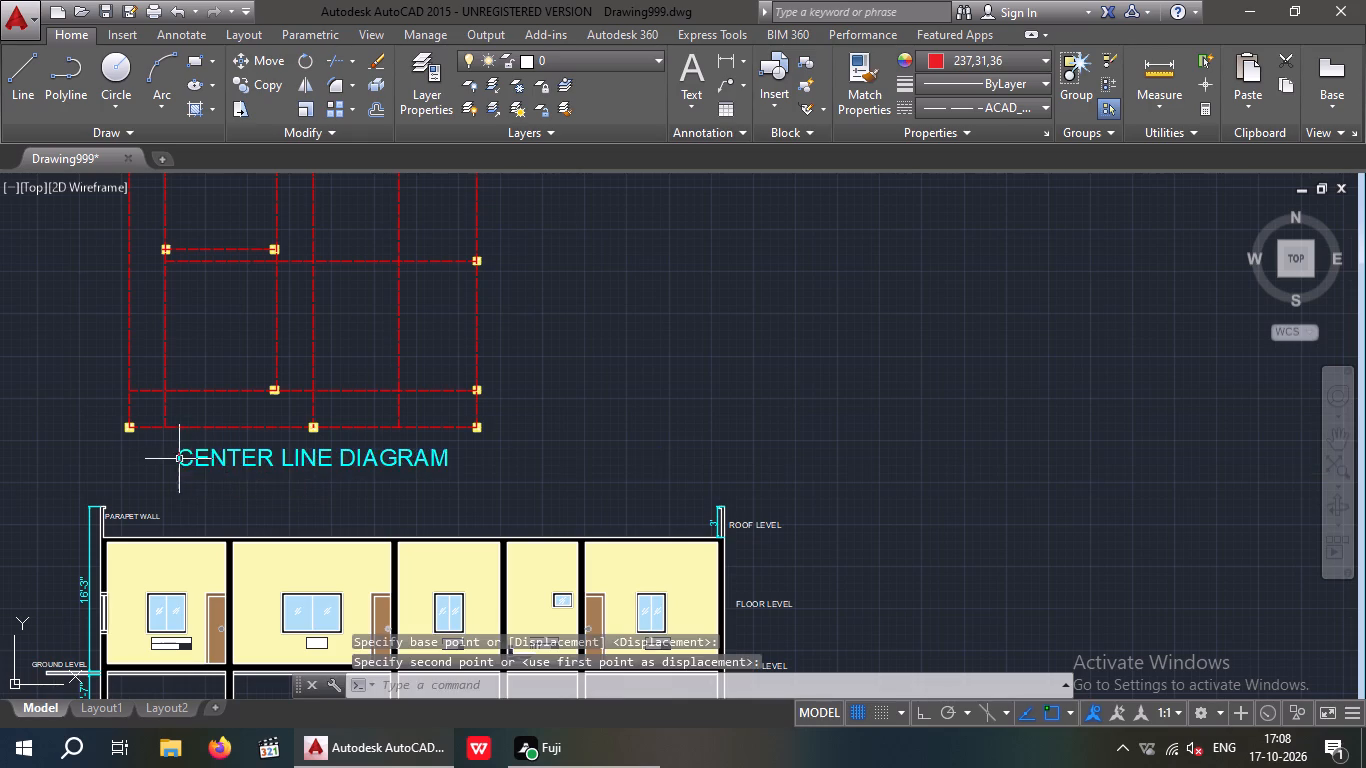
Save the drawing with the full drawing set in view.
{"action": "scroll", "coordinate": [257, 467], "scroll_direction": "down", "scroll_amount": 1}
{"action": "middle_click_drag", "start_coordinate": [264, 469], "coordinate": [402, 474]}
{"action": "scroll", "coordinate": [547, 486], "scroll_direction": "down", "scroll_amount": 1}
{"action": "middle_click_drag", "start_coordinate": [570, 414], "coordinate": [608, 390]}
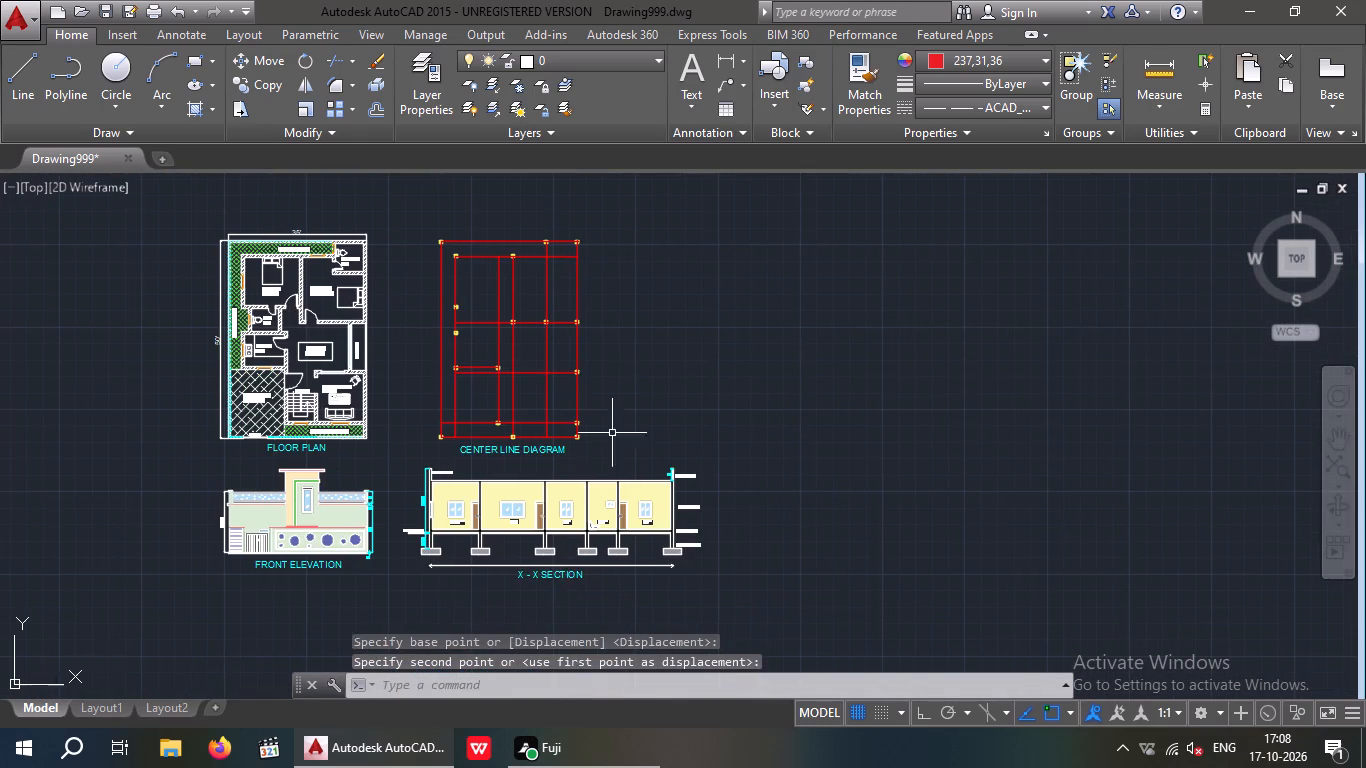
{"action": "key", "text": "ctrl+s"}
{"action": "key", "text": "ctrl+s"}
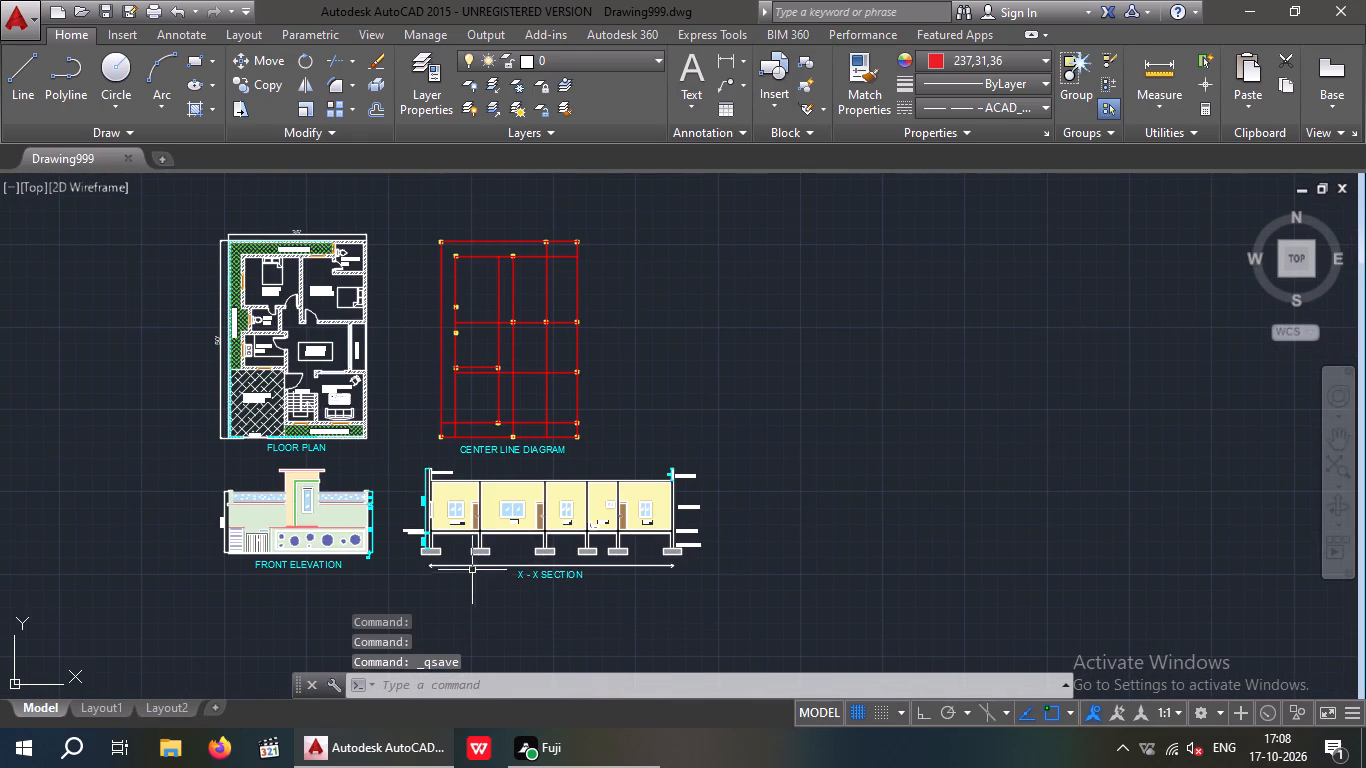
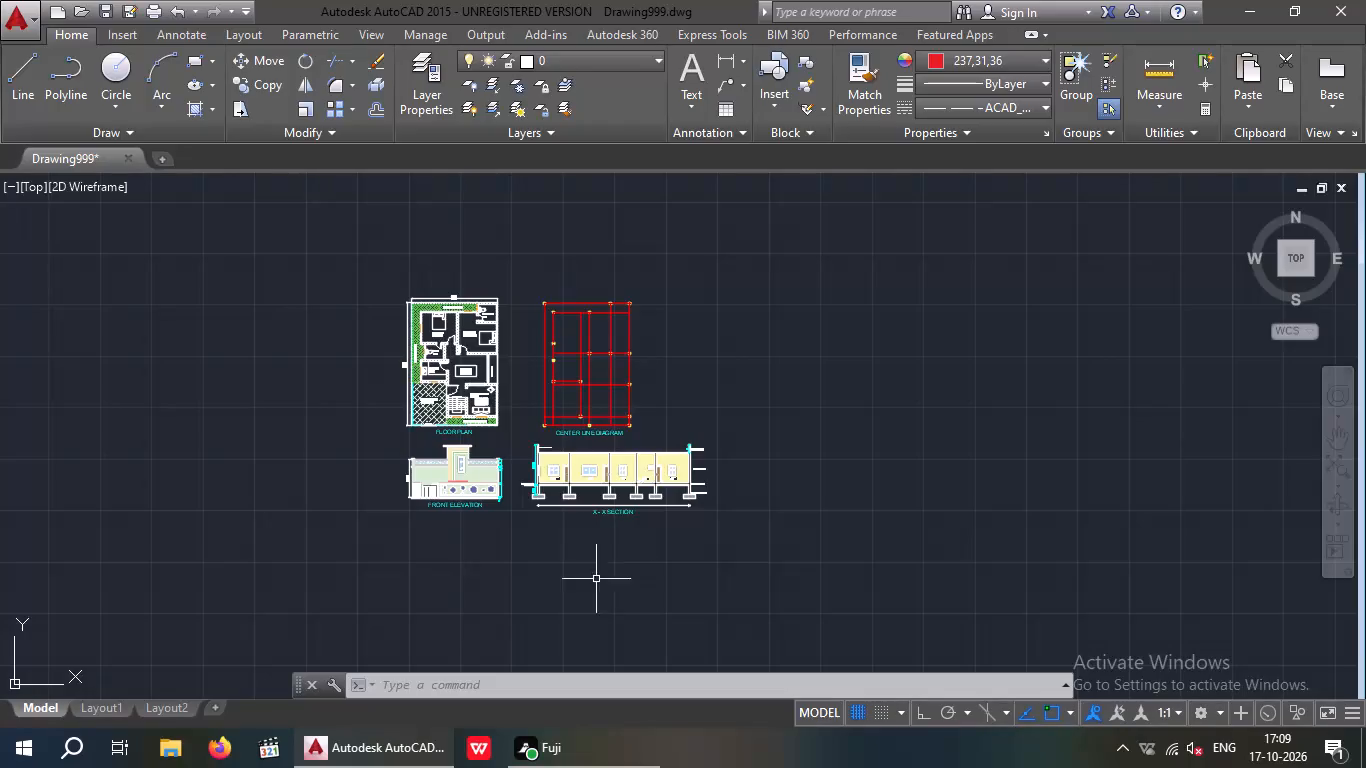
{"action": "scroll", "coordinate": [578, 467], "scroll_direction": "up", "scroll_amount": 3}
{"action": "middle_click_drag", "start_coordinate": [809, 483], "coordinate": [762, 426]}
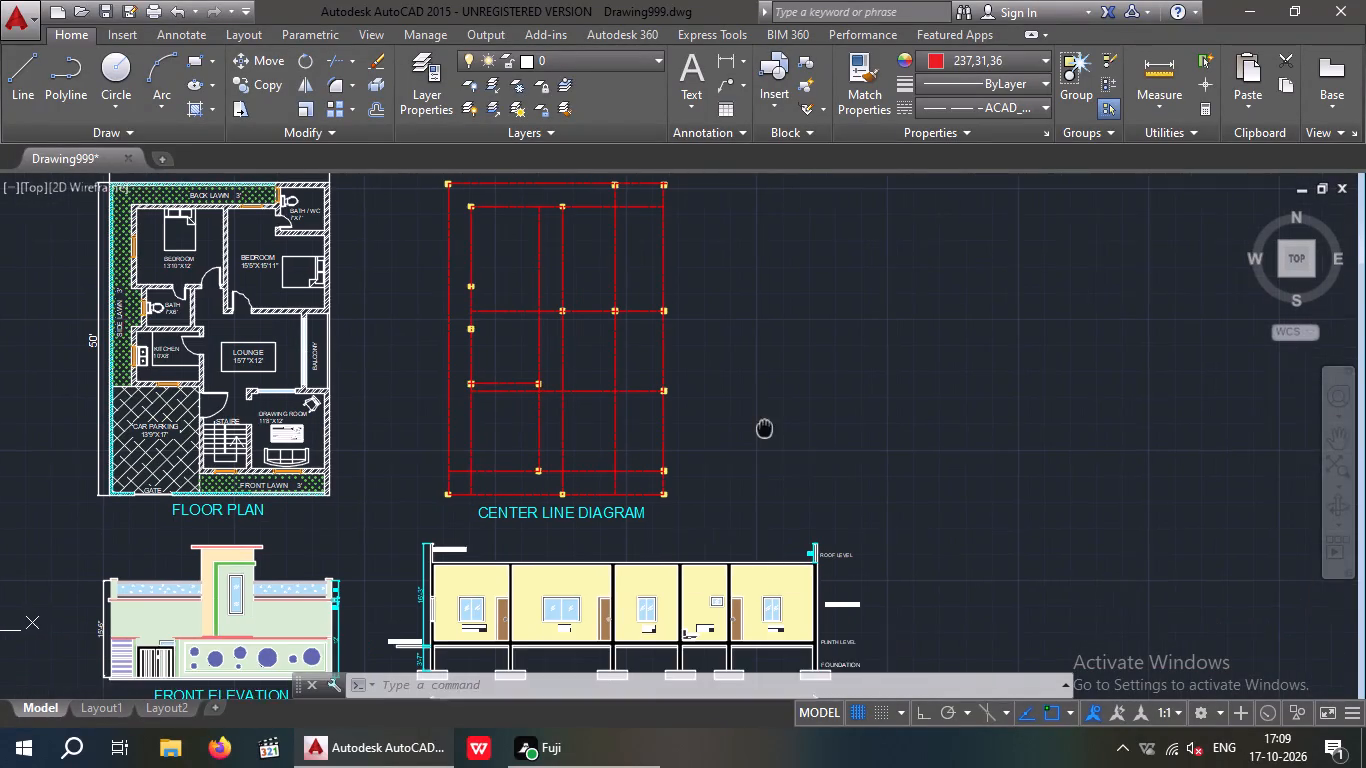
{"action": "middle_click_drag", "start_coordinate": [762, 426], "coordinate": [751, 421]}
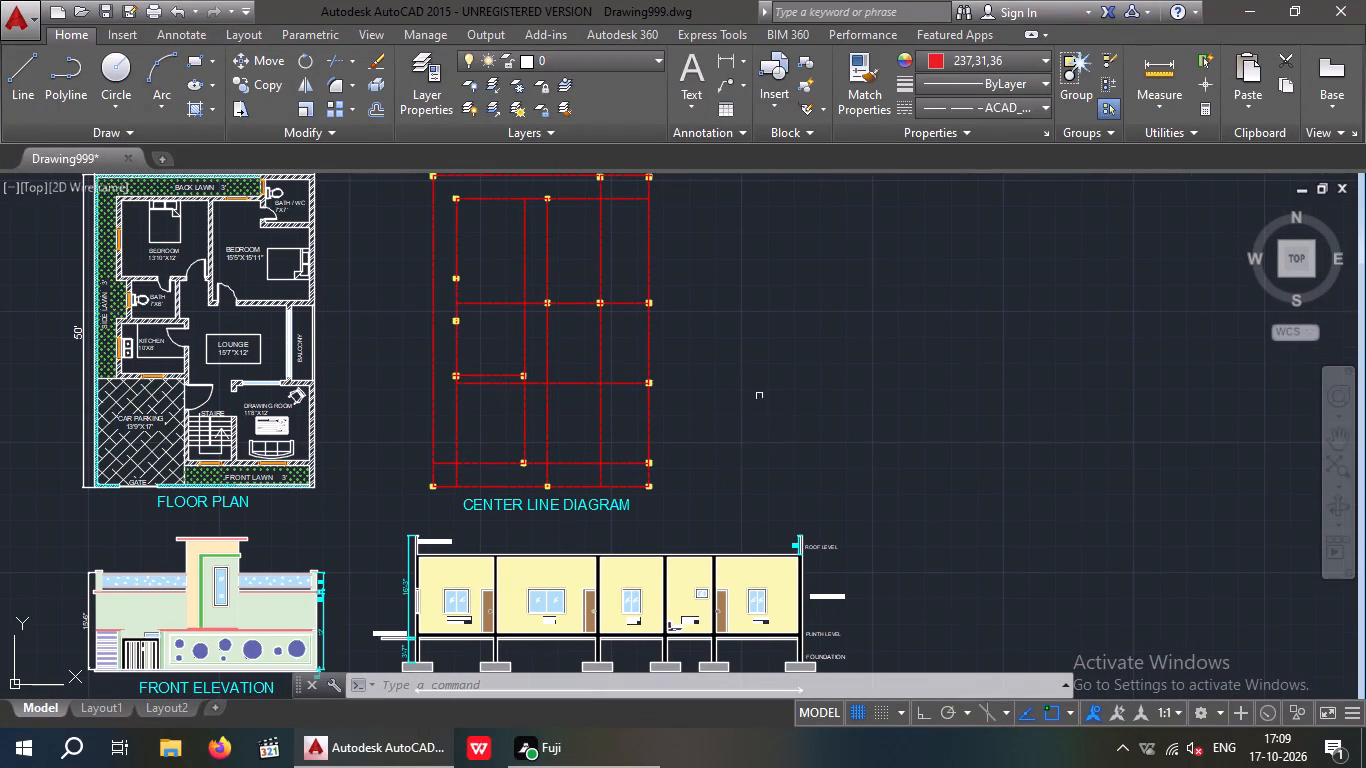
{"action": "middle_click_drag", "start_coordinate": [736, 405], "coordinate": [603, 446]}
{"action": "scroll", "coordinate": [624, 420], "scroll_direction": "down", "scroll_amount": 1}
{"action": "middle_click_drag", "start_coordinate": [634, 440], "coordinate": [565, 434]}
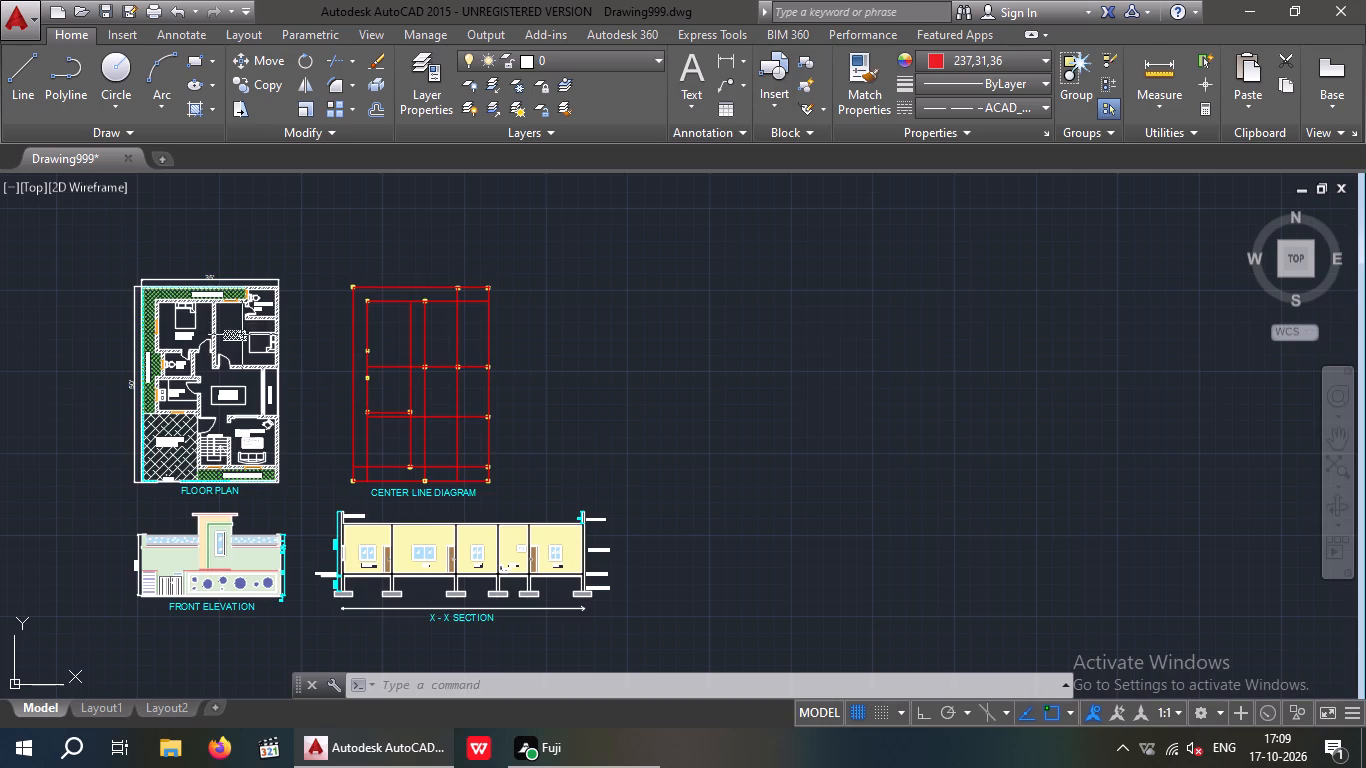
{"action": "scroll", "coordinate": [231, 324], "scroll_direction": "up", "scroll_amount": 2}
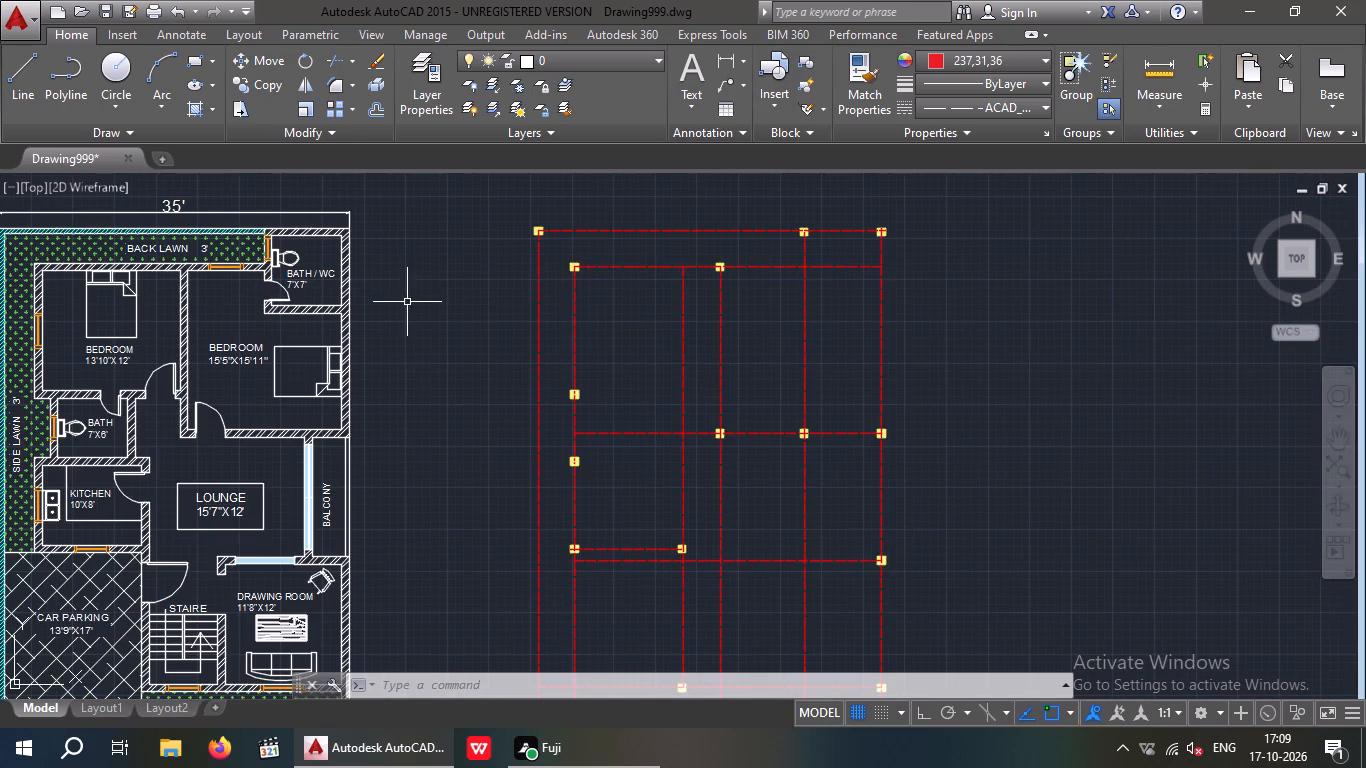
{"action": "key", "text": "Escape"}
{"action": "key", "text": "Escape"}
Add a multiline text label reading D, 9" high, in the empty space beside the center line diagram.
{"action": "middle_click_drag", "start_coordinate": [881, 281], "coordinate": [301, 351]}
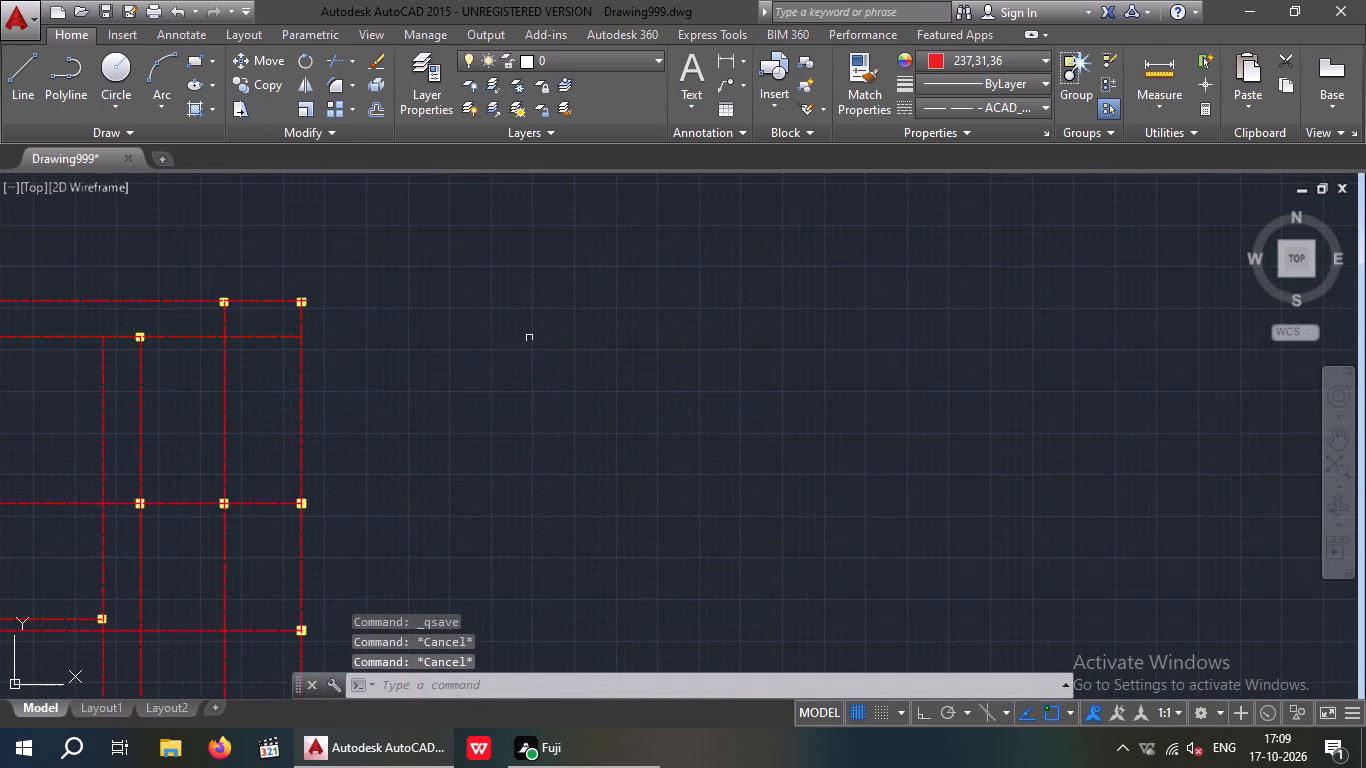
{"action": "left_click", "coordinate": [690, 73]}
{"action": "left_click_drag", "start_coordinate": [614, 308], "coordinate": [642, 314]}
{"action": "left_click", "coordinate": [915, 427]}
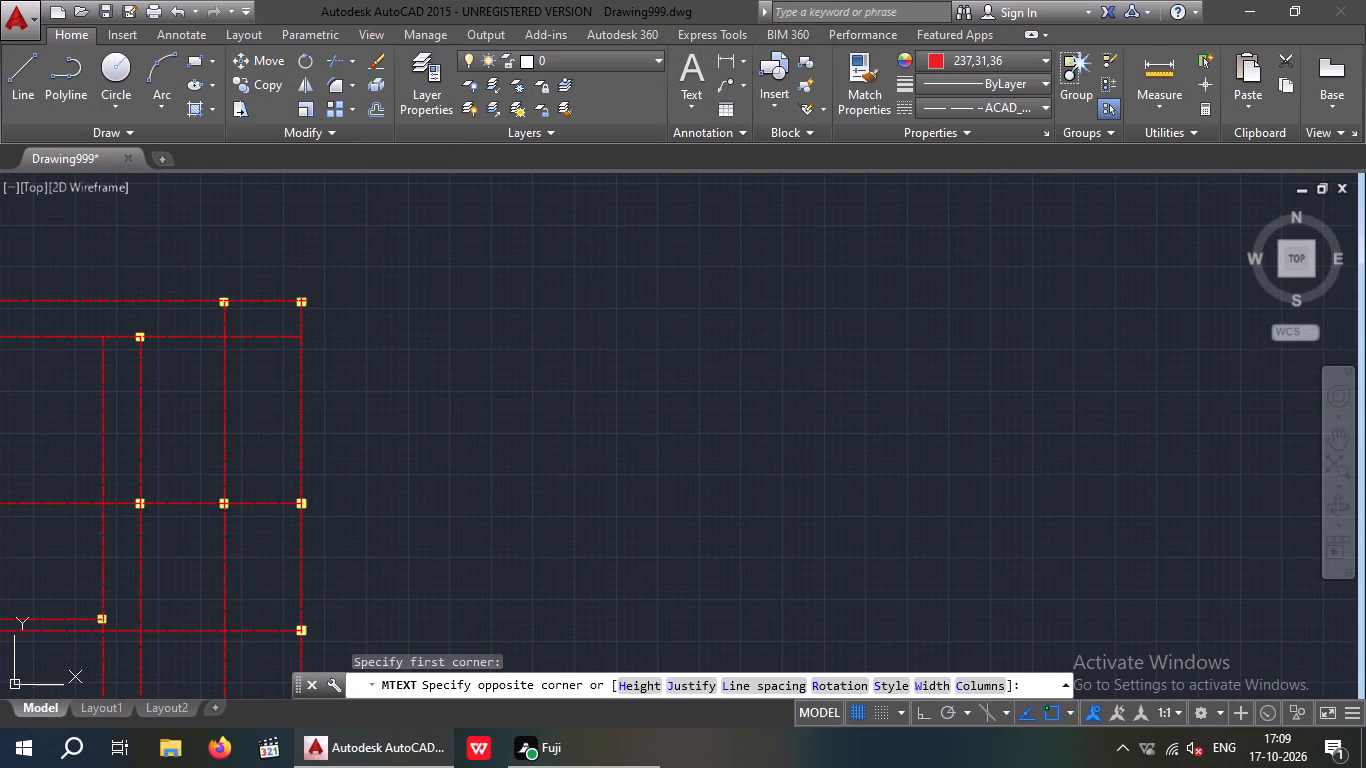
{"action": "left_click", "coordinate": [225, 87]}
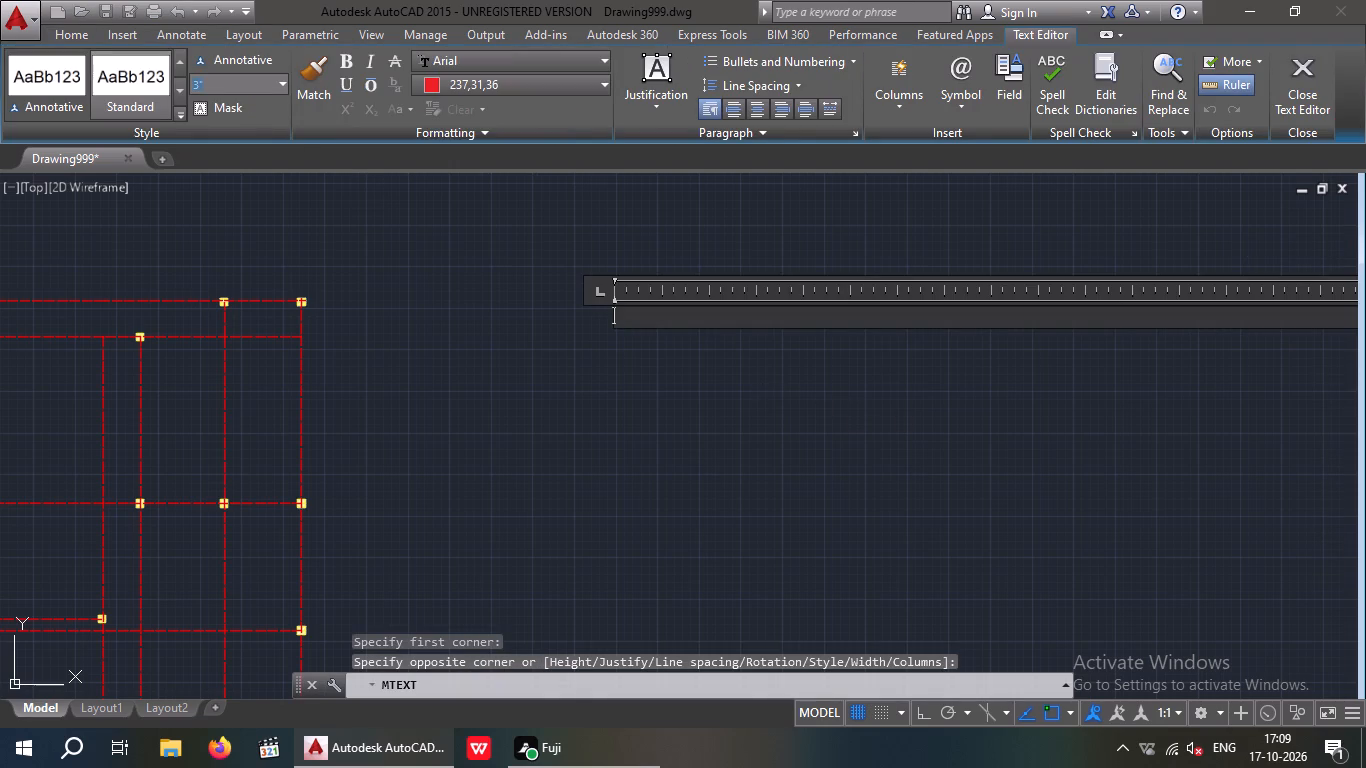
{"action": "key", "text": "9"}
{"action": "key", "text": "shift+quotedbl"}
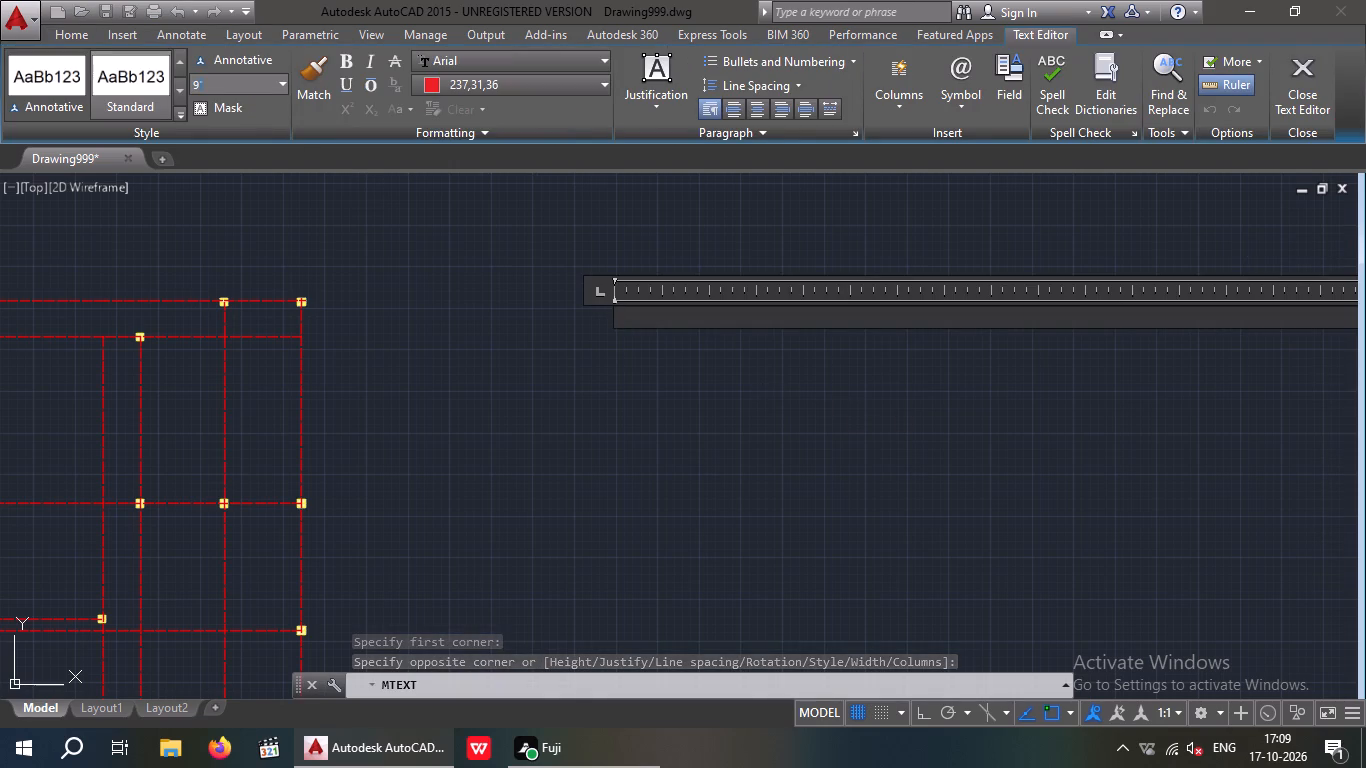
{"action": "key", "text": "Return"}
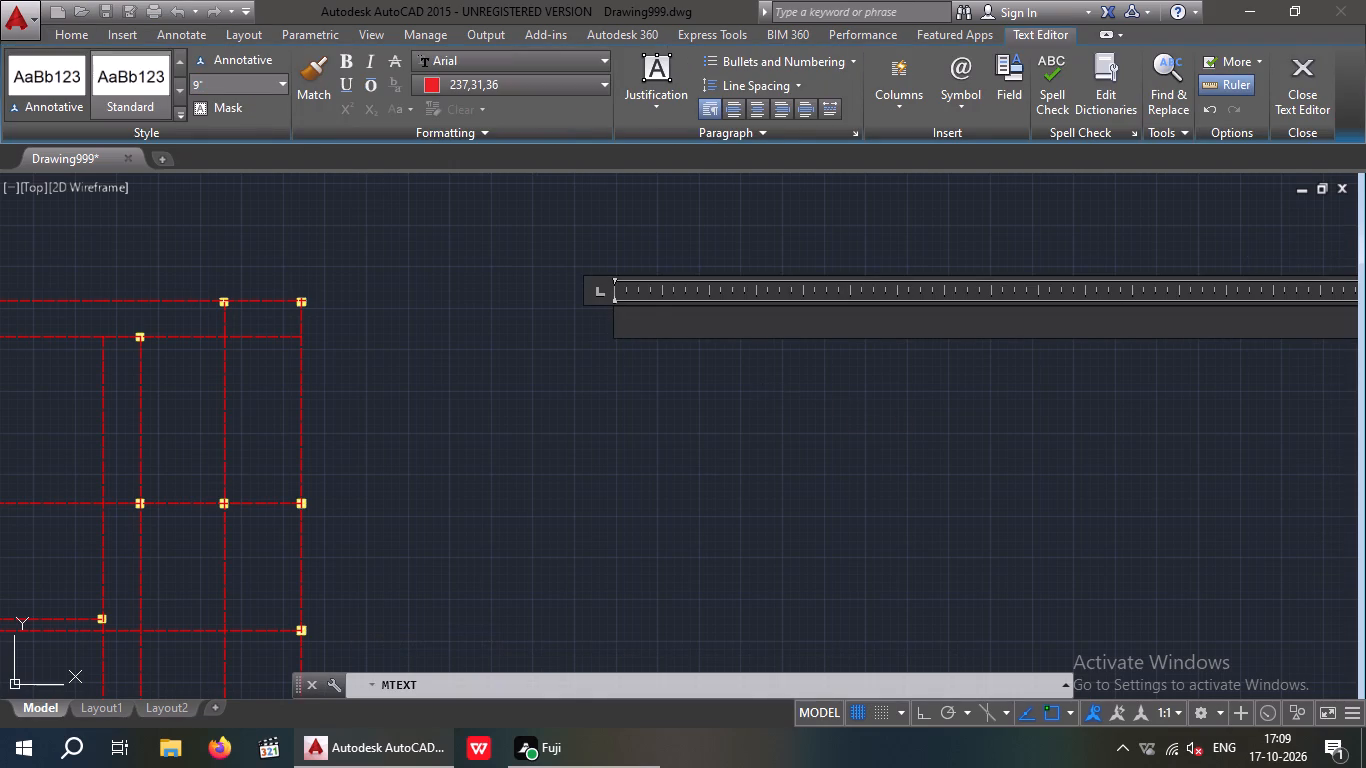
{"action": "key", "text": "d"}
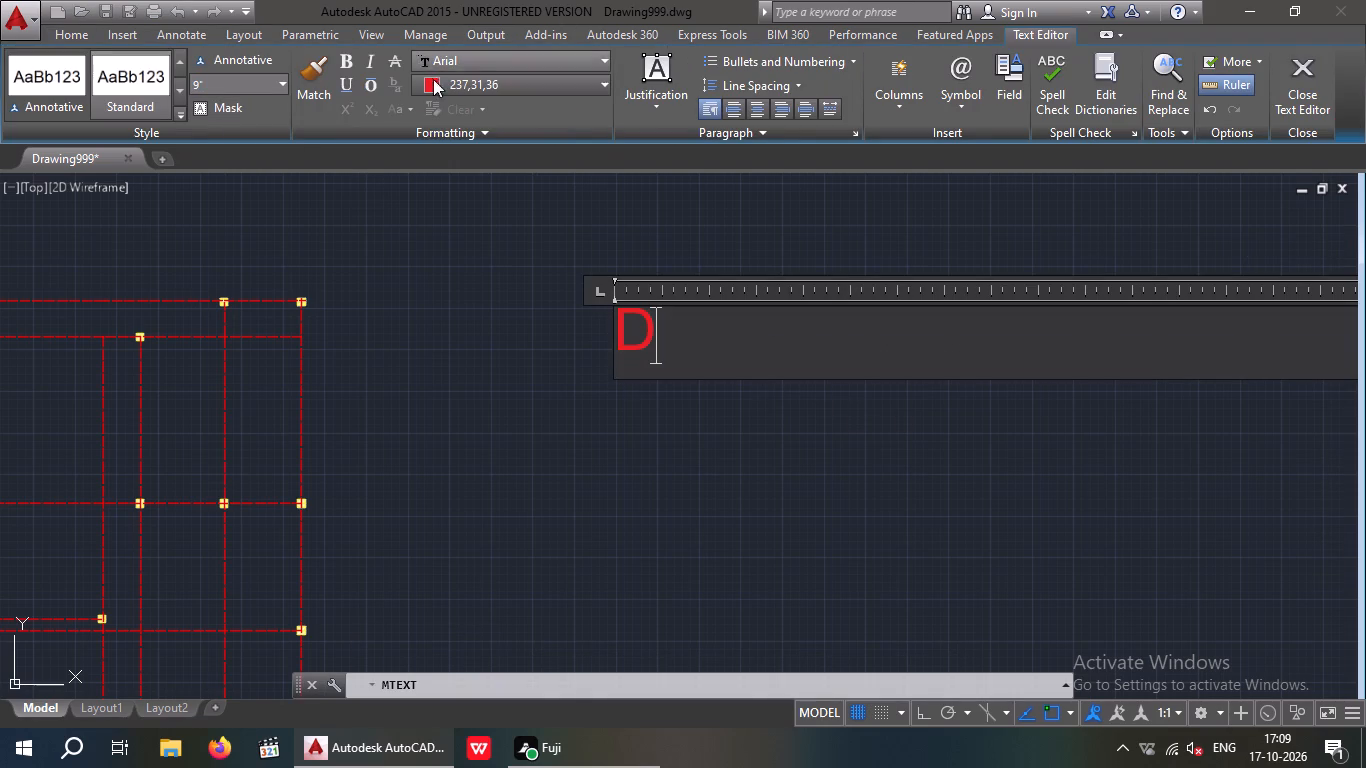
{"action": "left_click", "coordinate": [476, 84]}
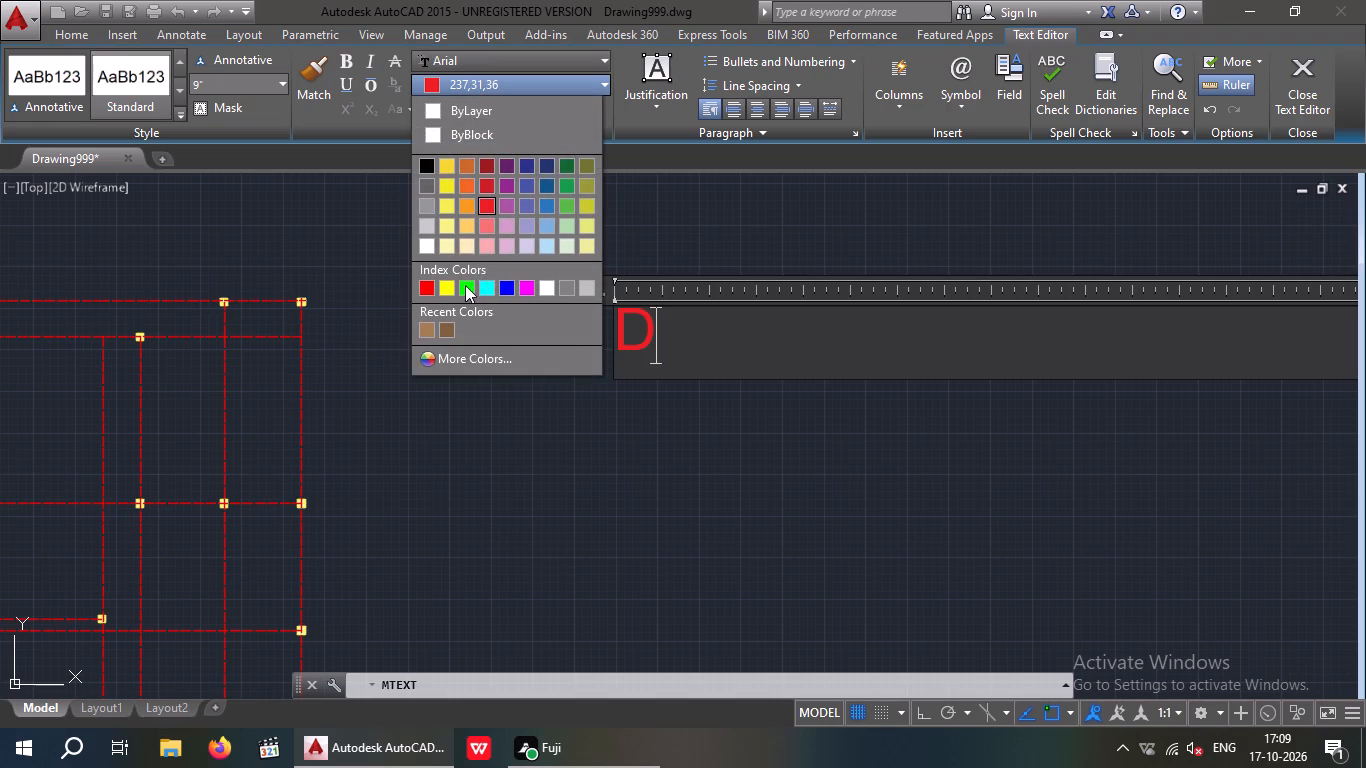
{"action": "left_click", "coordinate": [463, 289]}
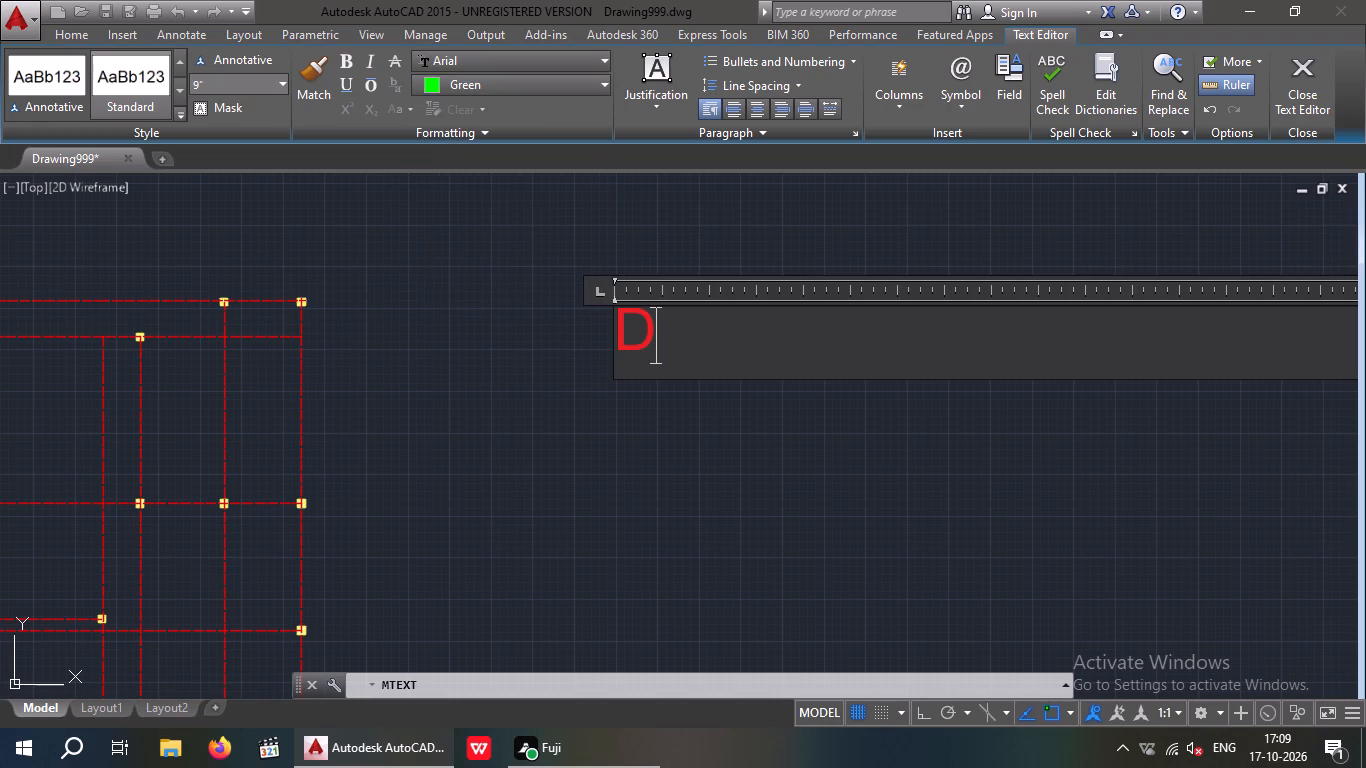
{"action": "left_click", "coordinate": [497, 79]}
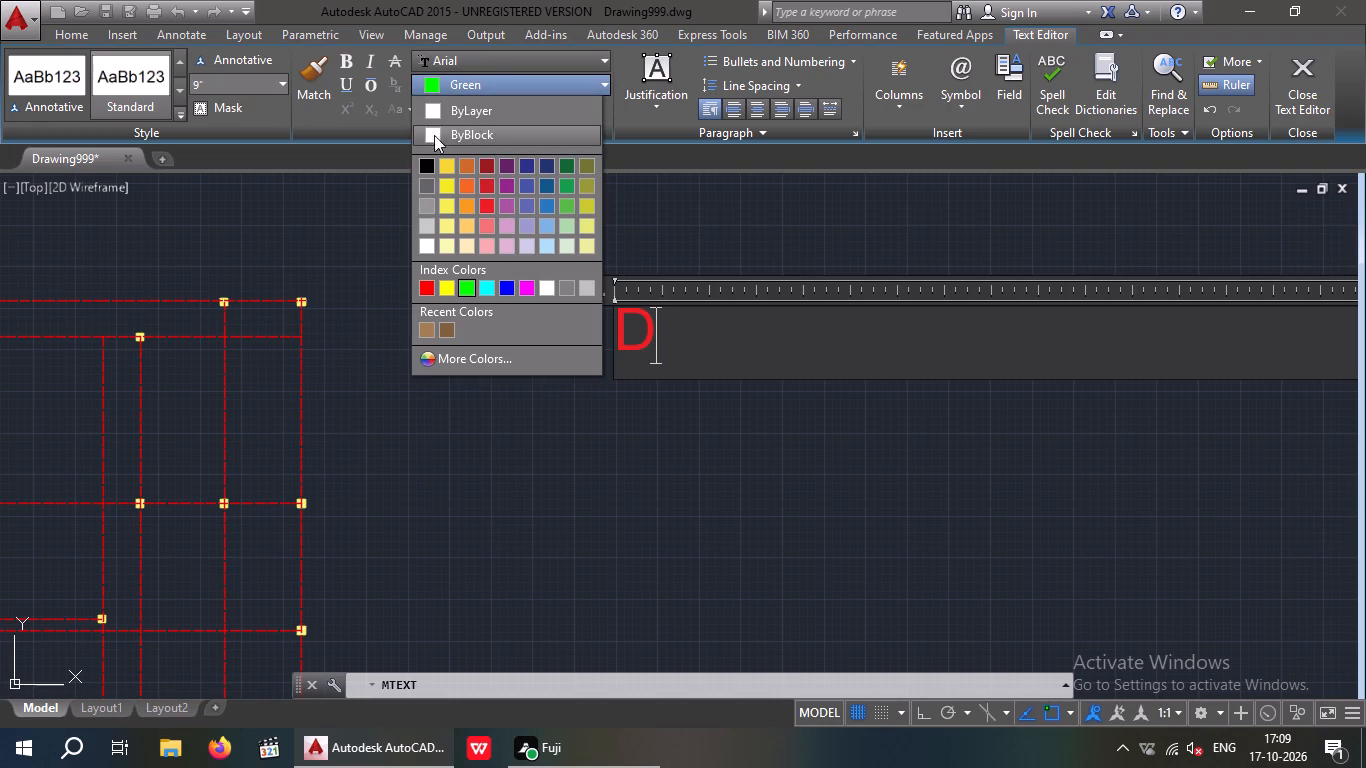
{"action": "left_click", "coordinate": [430, 114]}
{"action": "key", "text": "Escape"}
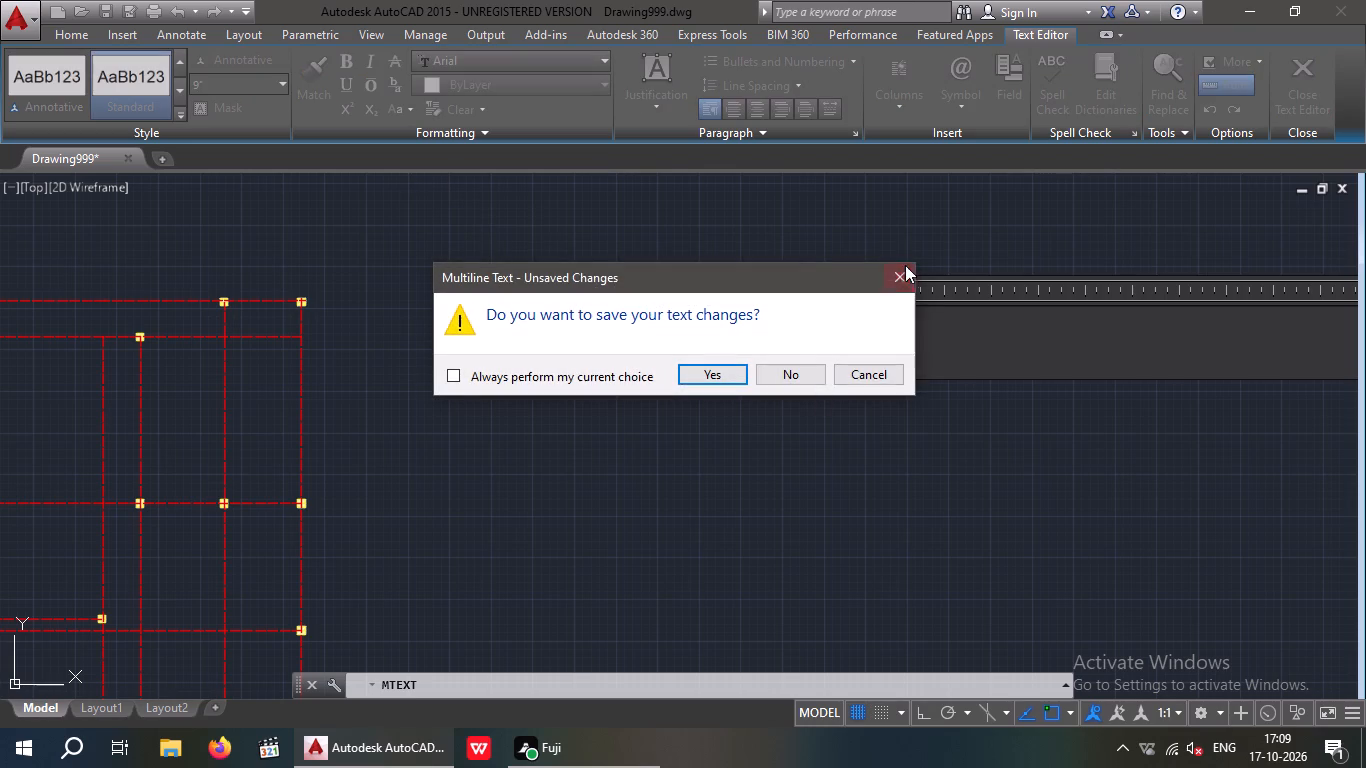
{"action": "left_click", "coordinate": [908, 265]}
{"action": "left_click", "coordinate": [622, 428]}
Change the colour of the D label to Green.
{"action": "left_click_drag", "start_coordinate": [698, 281], "coordinate": [601, 316]}
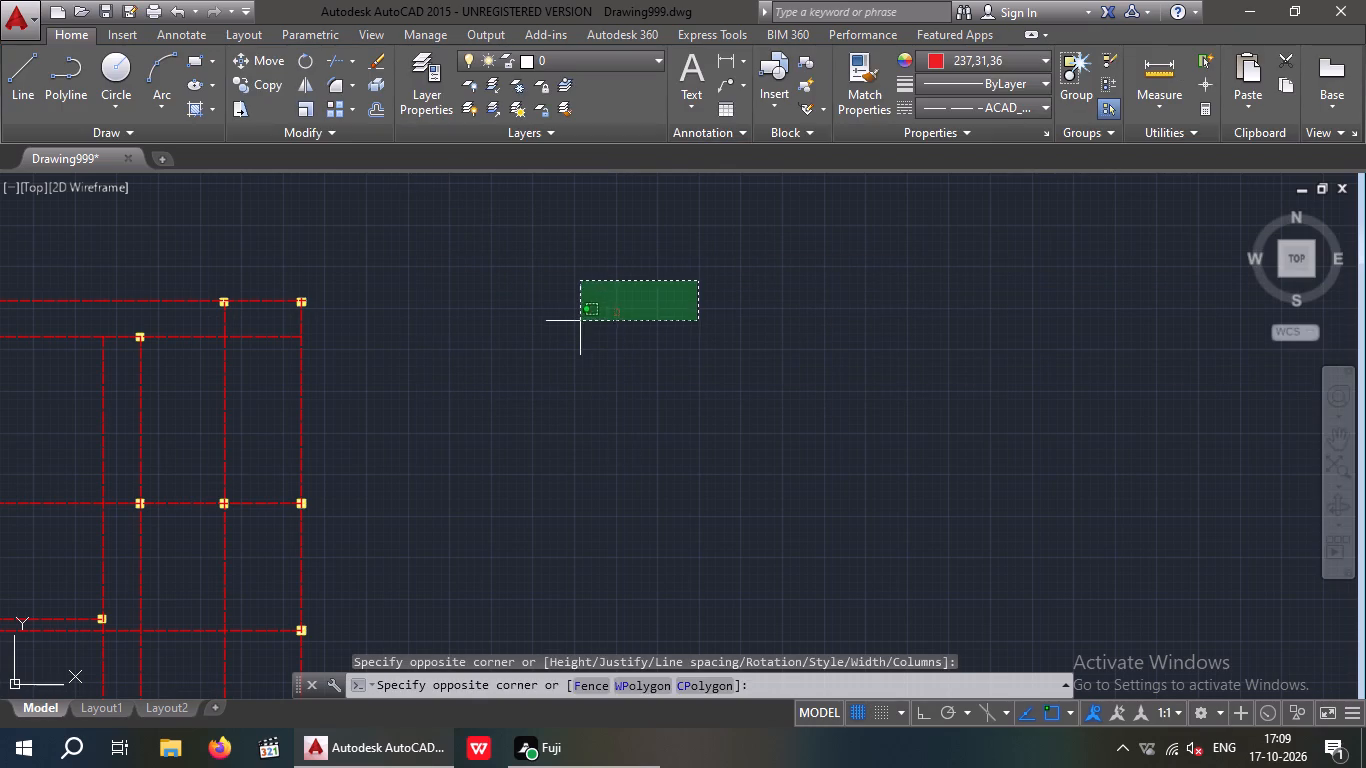
{"action": "left_click", "coordinate": [580, 321]}
{"action": "left_click", "coordinate": [1001, 54]}
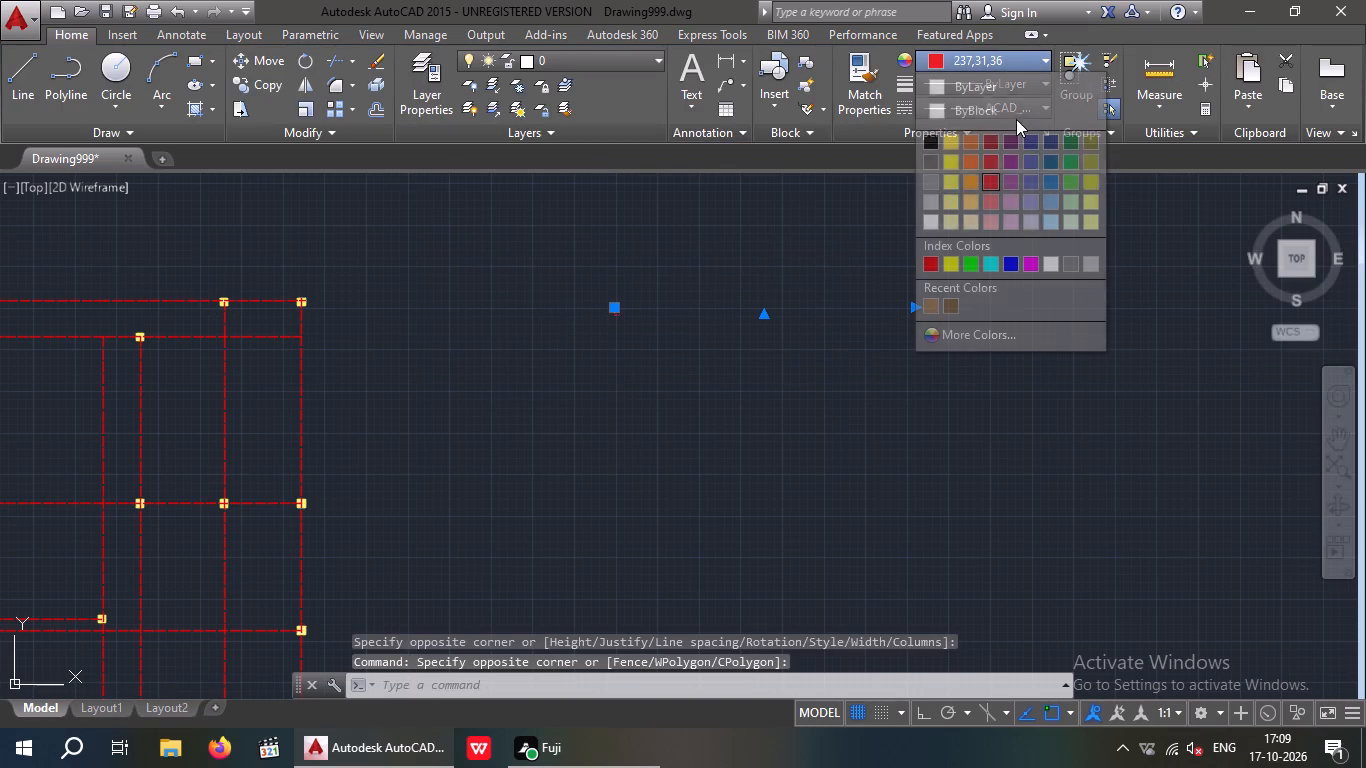
{"action": "left_click", "coordinate": [972, 258]}
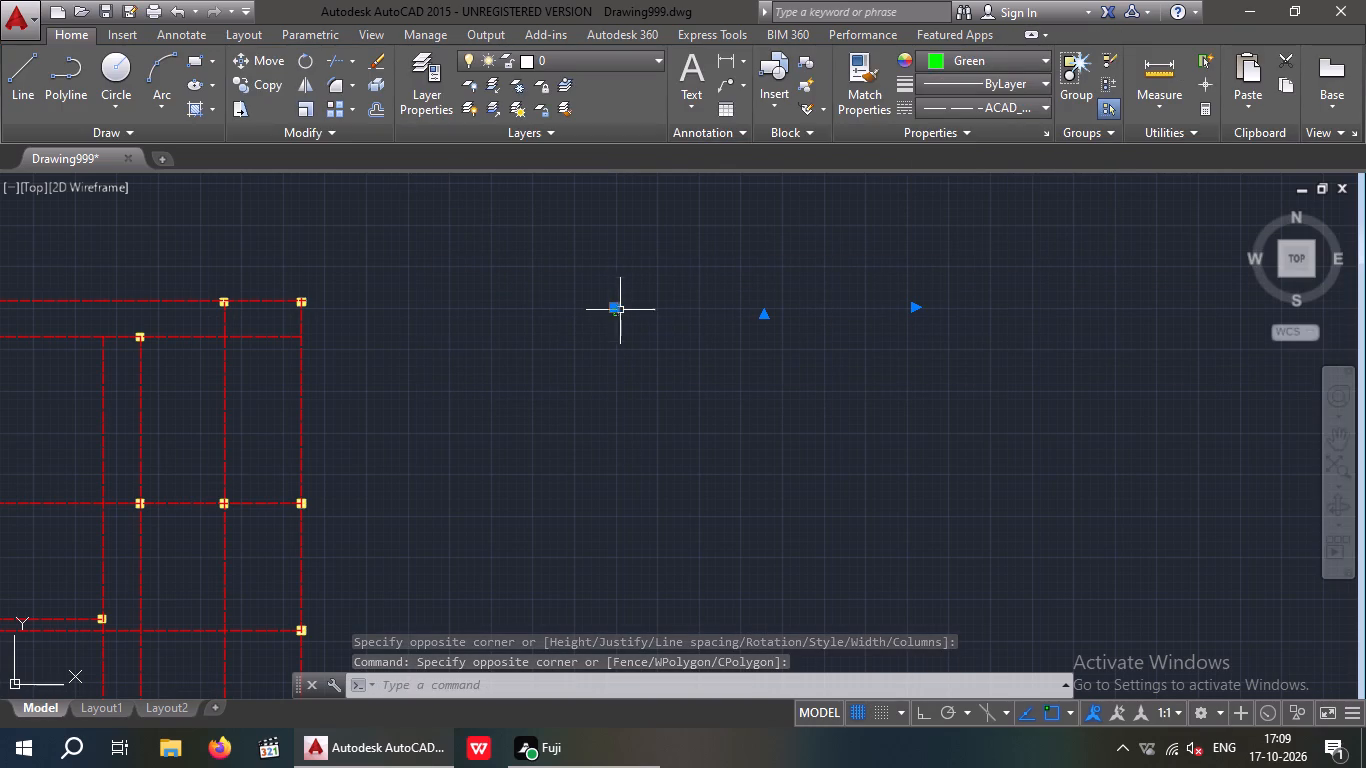
Move the green D label into the doorway of the 13'10"X12' bedroom on the floor plan.
{"action": "left_click", "coordinate": [257, 84]}
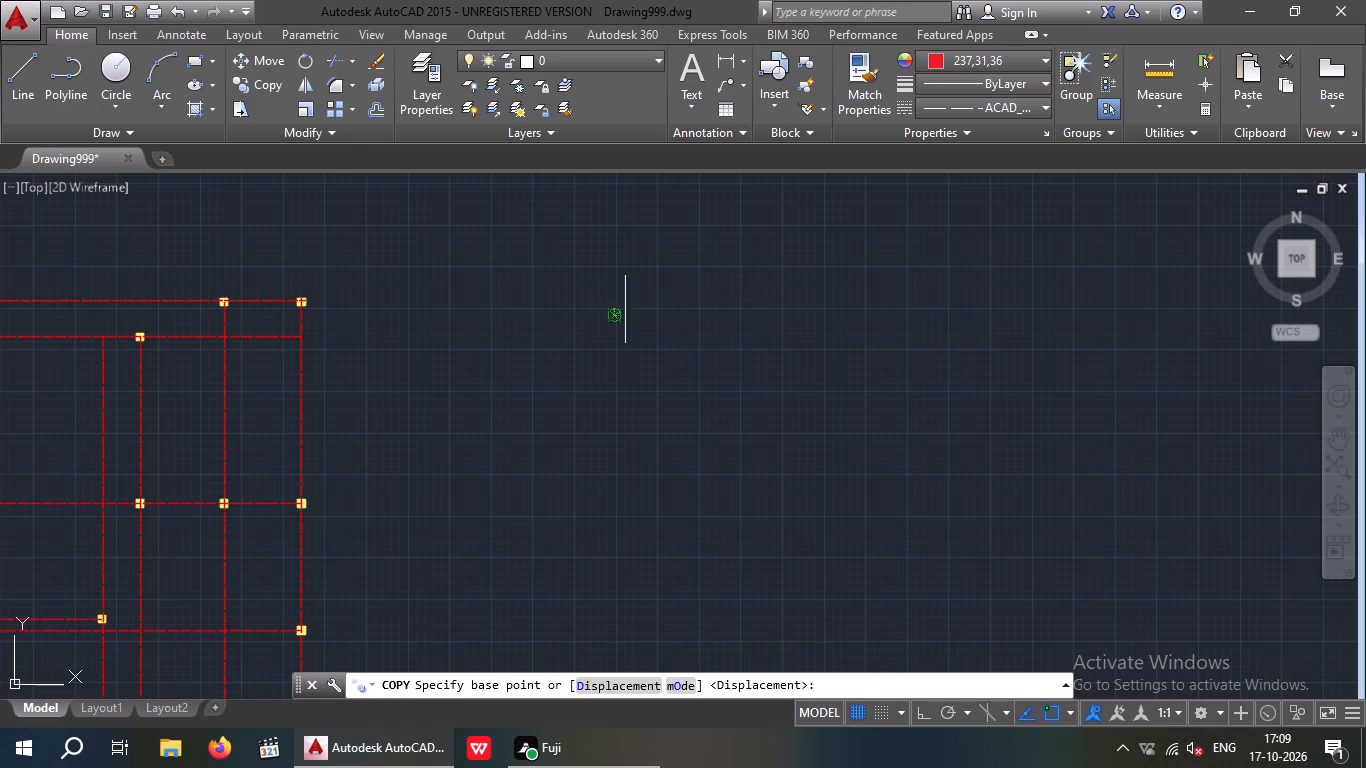
{"action": "key", "text": "Escape"}
{"action": "left_click_drag", "start_coordinate": [648, 289], "coordinate": [585, 323]}
{"action": "left_click_drag", "start_coordinate": [591, 326], "coordinate": [568, 299]}
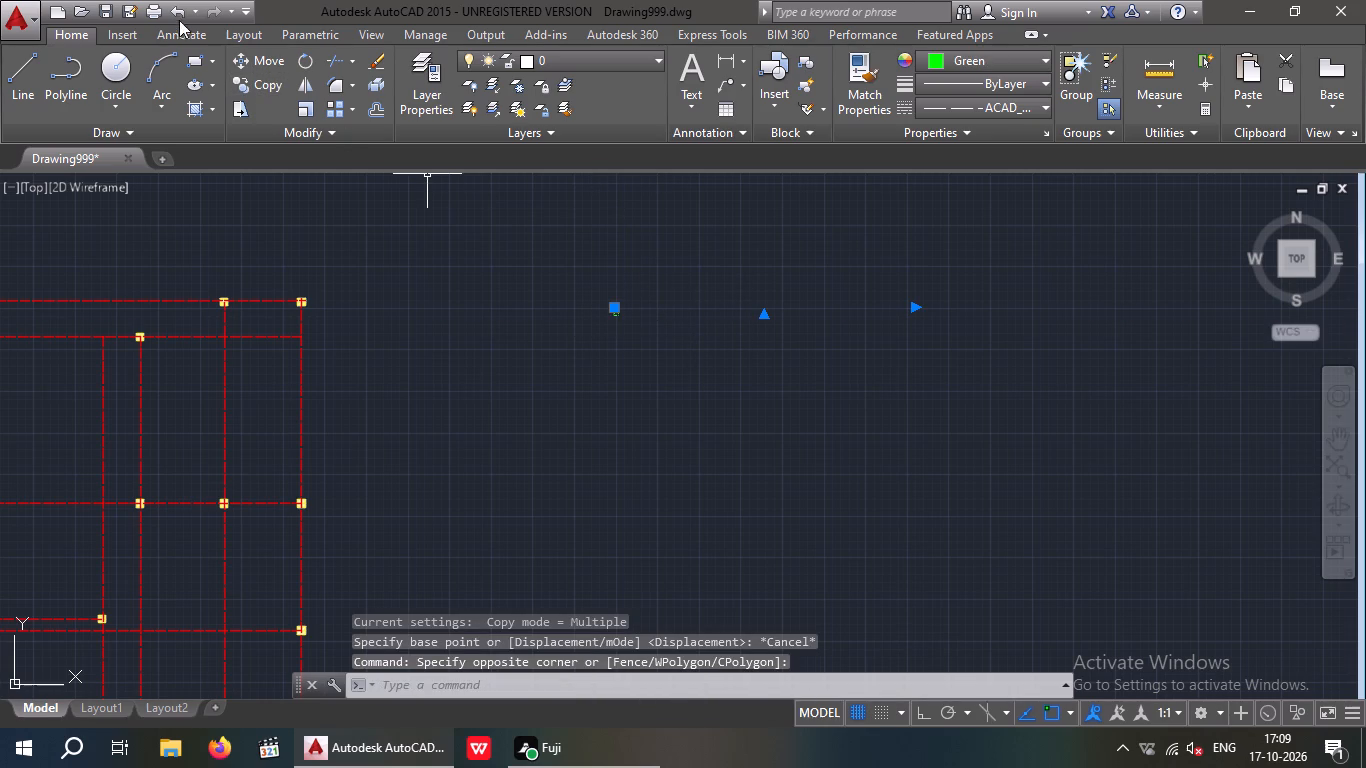
{"action": "left_click", "coordinate": [254, 64]}
{"action": "left_click", "coordinate": [613, 313]}
{"action": "scroll", "coordinate": [584, 283], "scroll_direction": "down", "scroll_amount": 5}
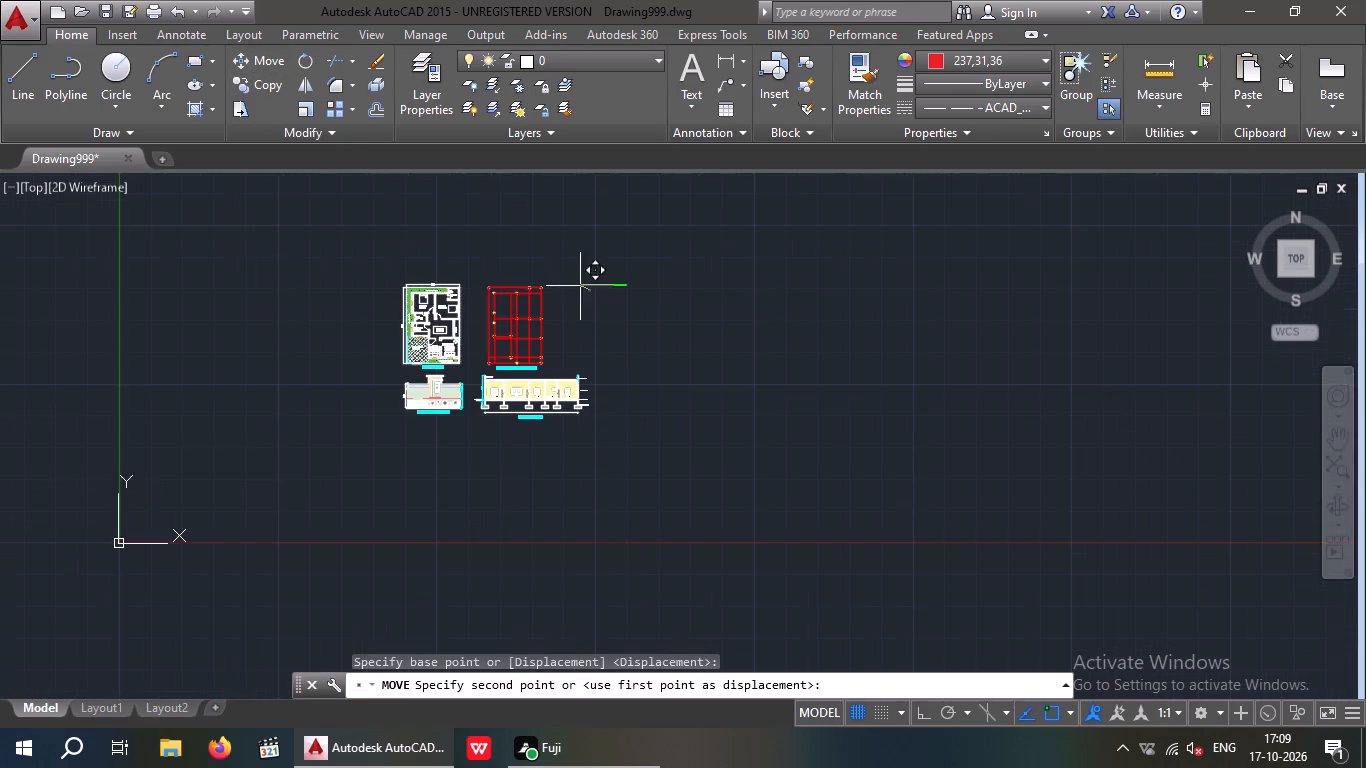
{"action": "scroll", "coordinate": [433, 323], "scroll_direction": "up", "scroll_amount": 4}
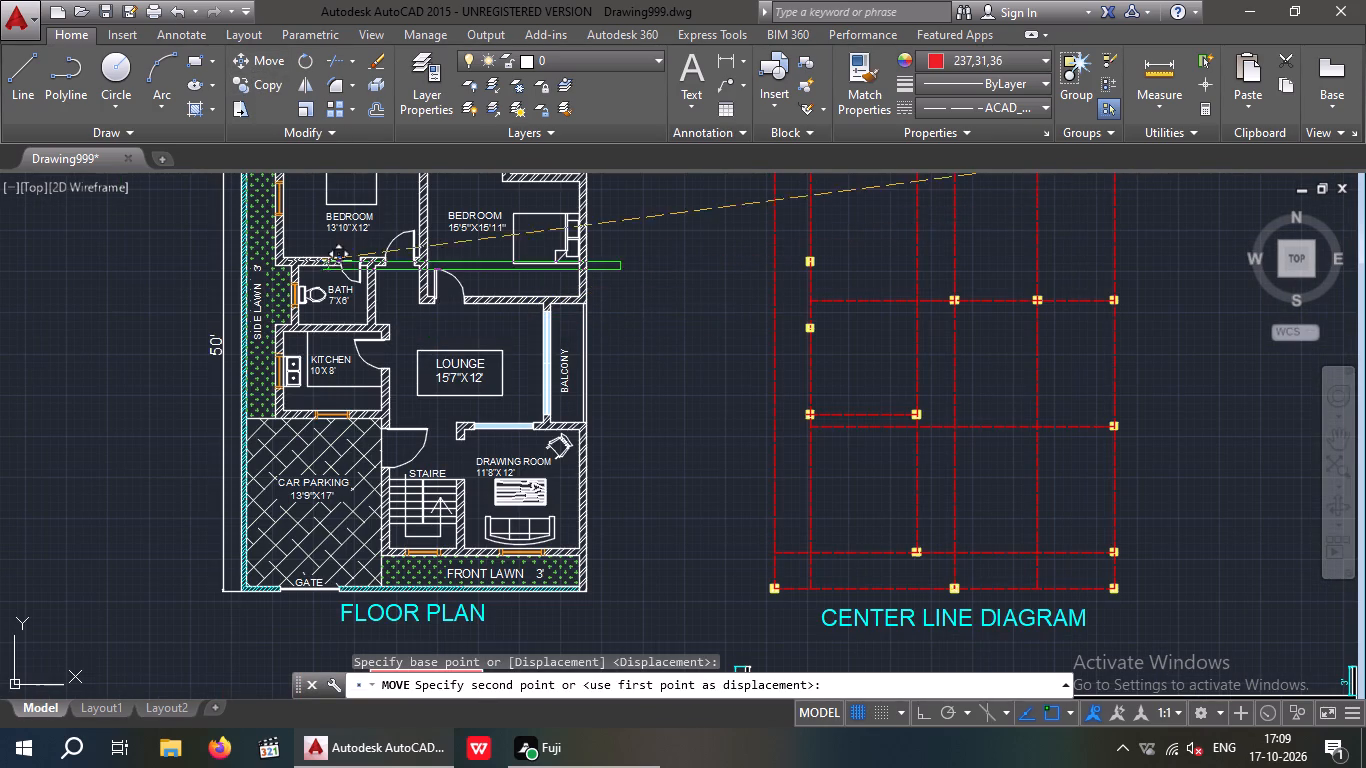
{"action": "scroll", "coordinate": [398, 266], "scroll_direction": "up", "scroll_amount": 4}
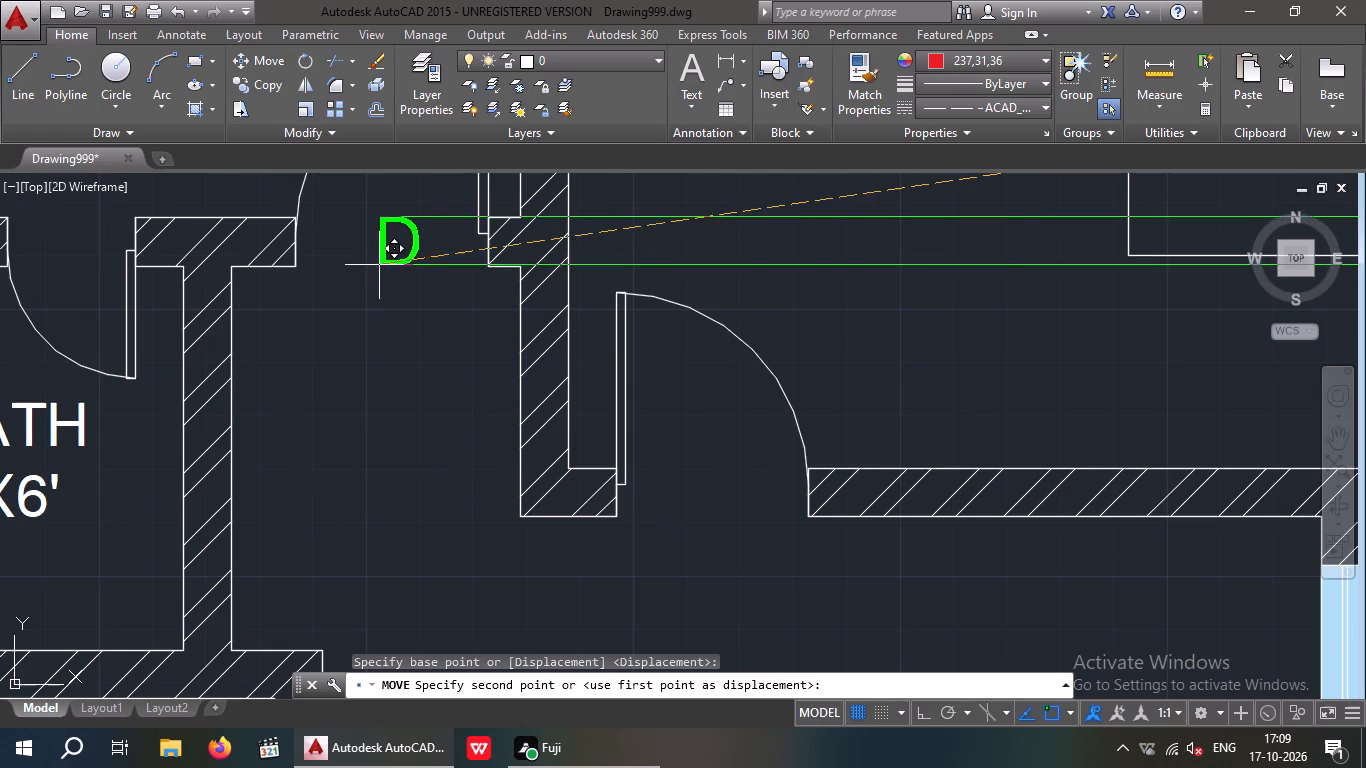
{"action": "left_click", "coordinate": [379, 263]}
Copy the D label to the doorways of the 15'5"X15'11" bedroom and the kitchen.
{"action": "left_click_drag", "start_coordinate": [429, 270], "coordinate": [386, 243]}
{"action": "left_click", "coordinate": [366, 208]}
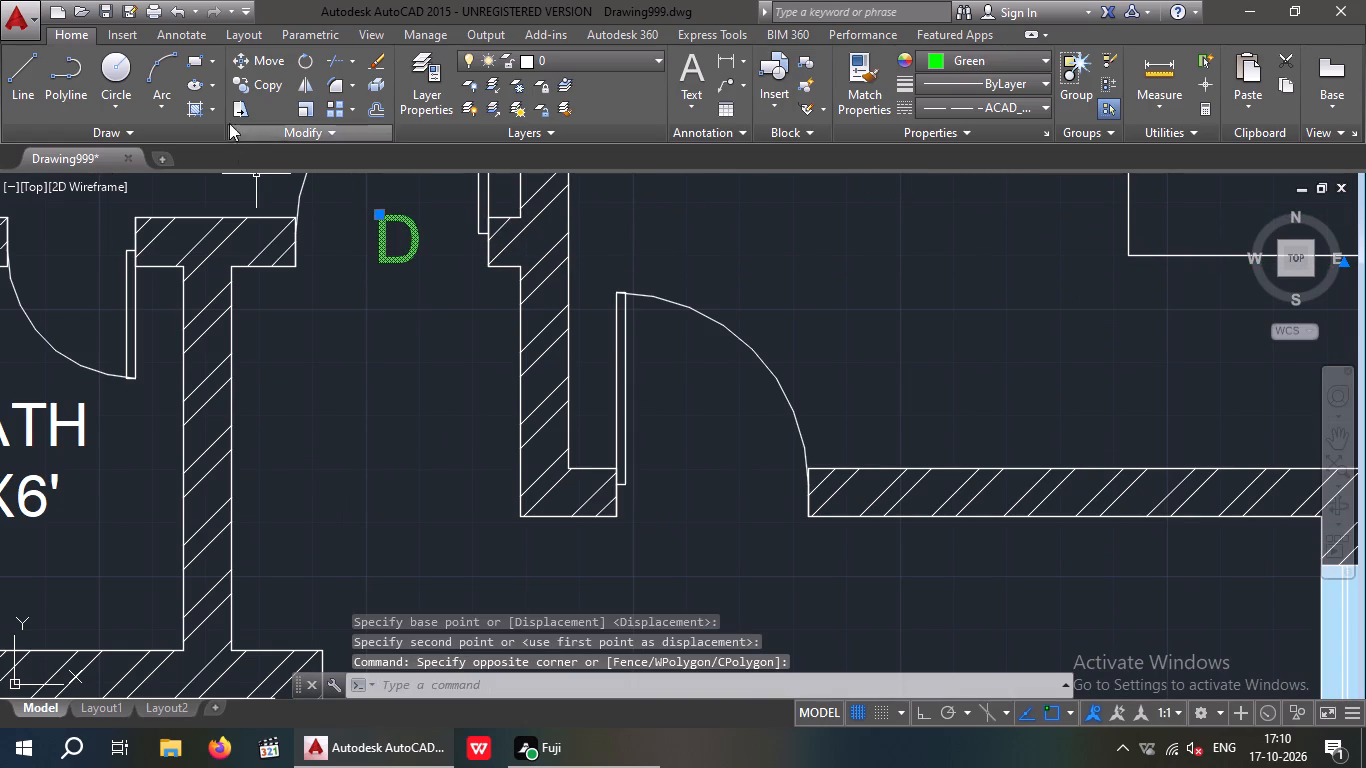
{"action": "left_click", "coordinate": [258, 85]}
{"action": "left_click", "coordinate": [374, 258]}
{"action": "scroll", "coordinate": [363, 263], "scroll_direction": "down", "scroll_amount": 5}
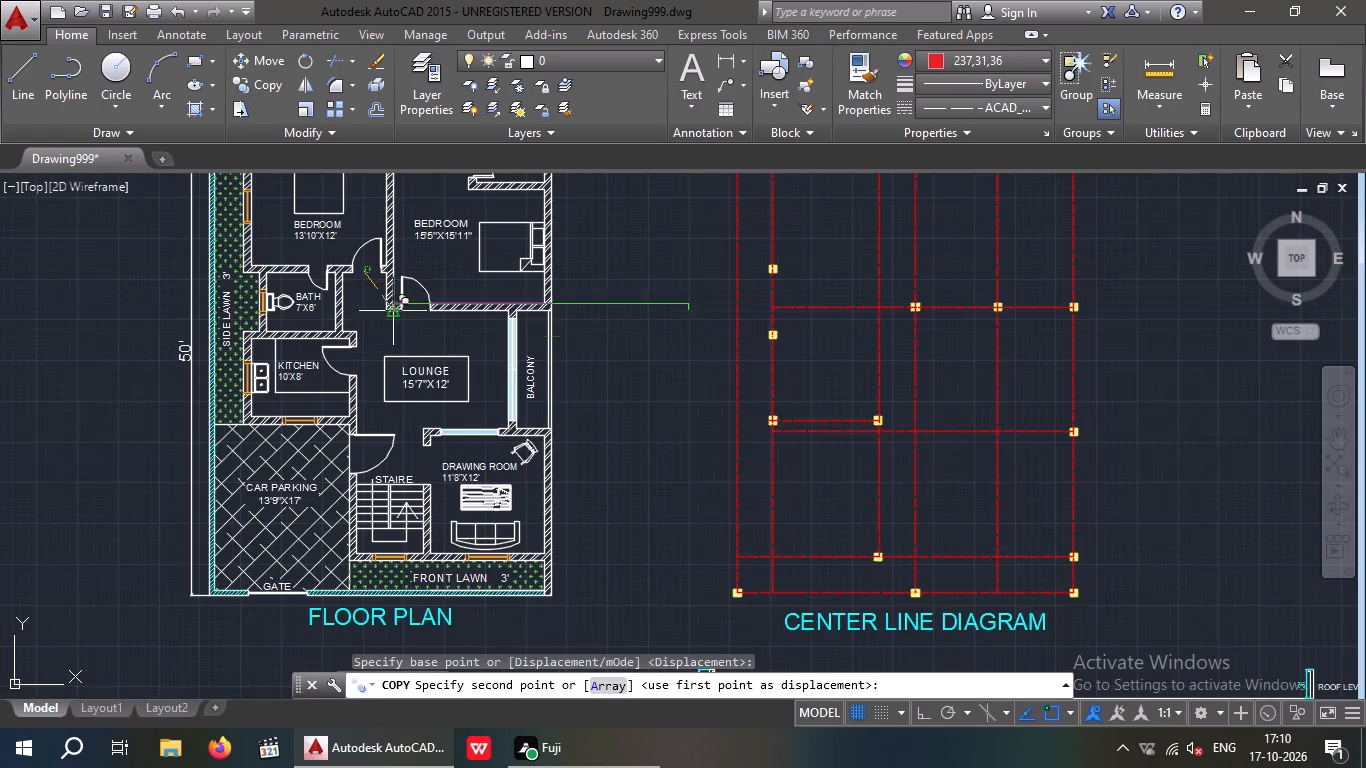
{"action": "scroll", "coordinate": [422, 329], "scroll_direction": "up", "scroll_amount": 4}
{"action": "middle_click_drag", "start_coordinate": [344, 334], "coordinate": [321, 489]}
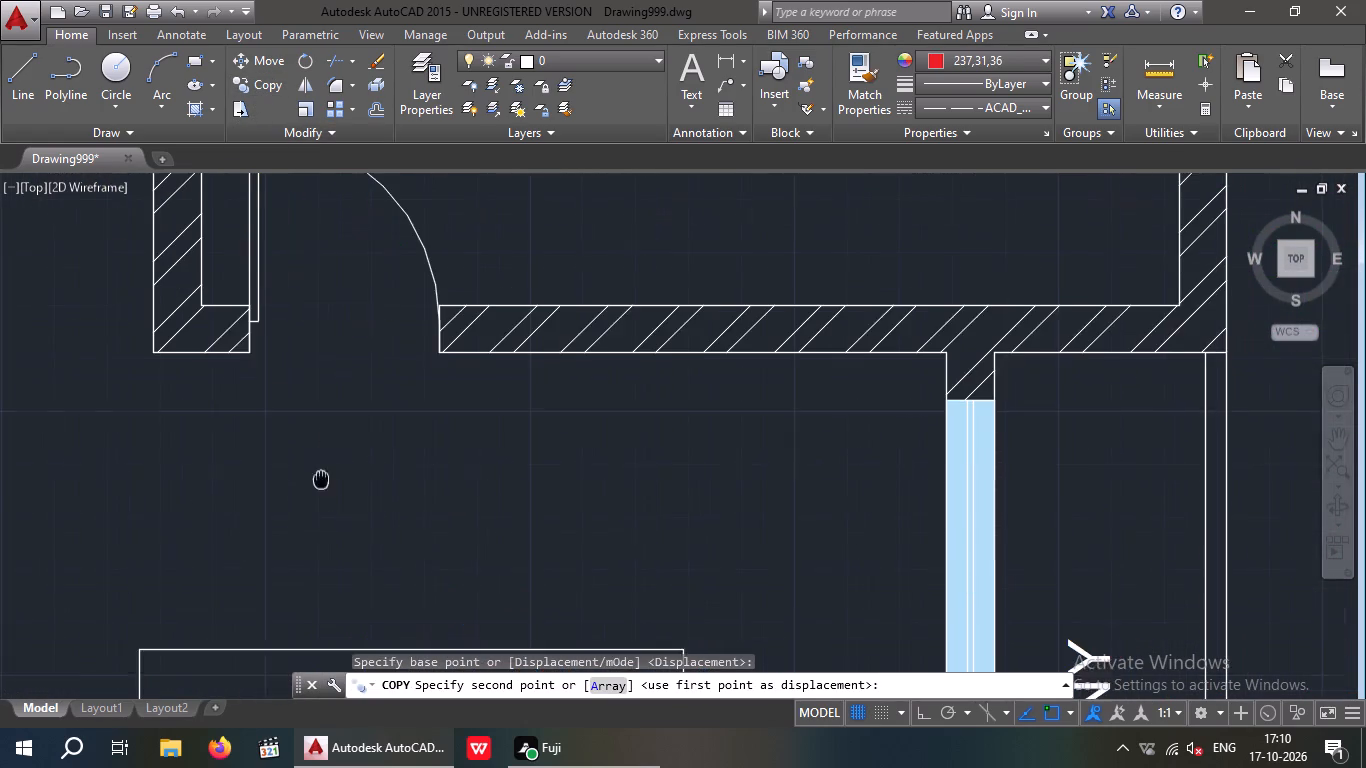
{"action": "left_click", "coordinate": [331, 370]}
{"action": "scroll", "coordinate": [340, 380], "scroll_direction": "down", "scroll_amount": 4}
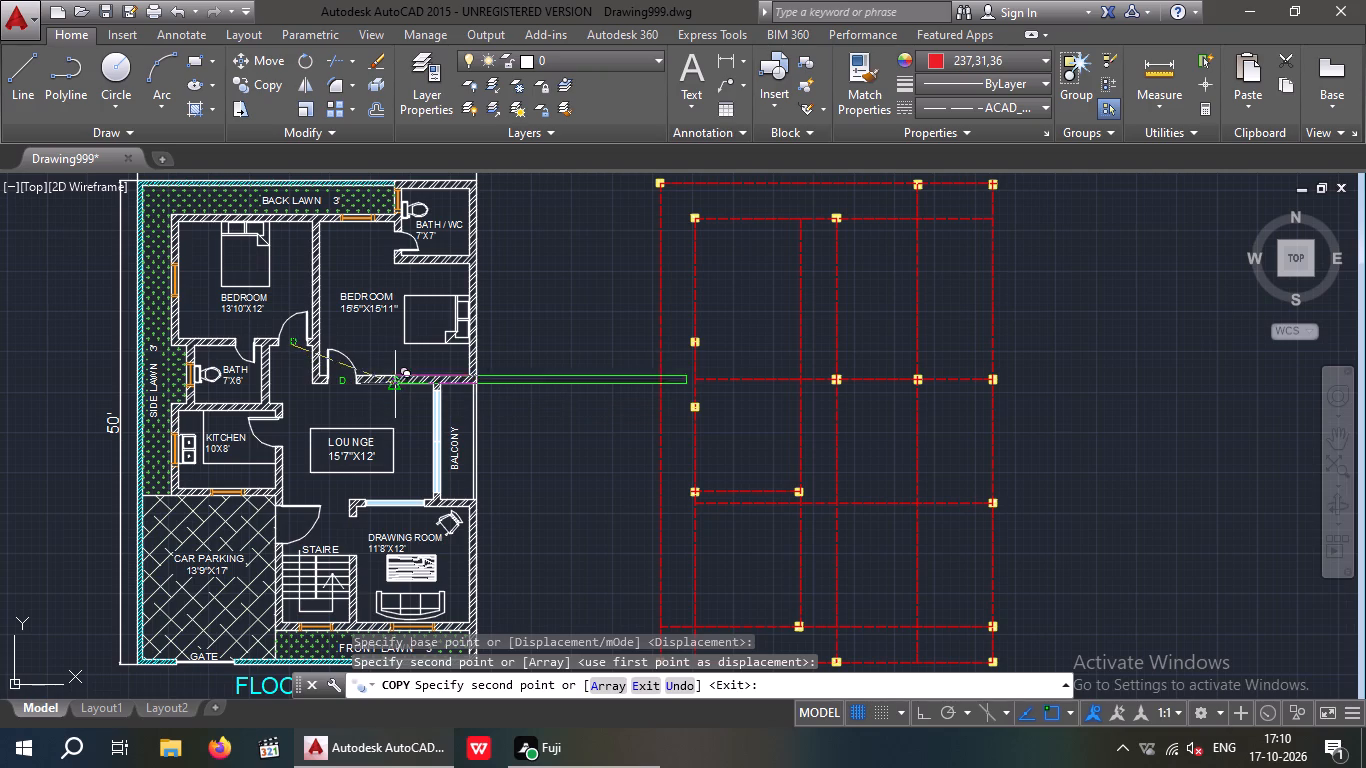
{"action": "scroll", "coordinate": [283, 432], "scroll_direction": "up", "scroll_amount": 1}
{"action": "left_click", "coordinate": [267, 438]}
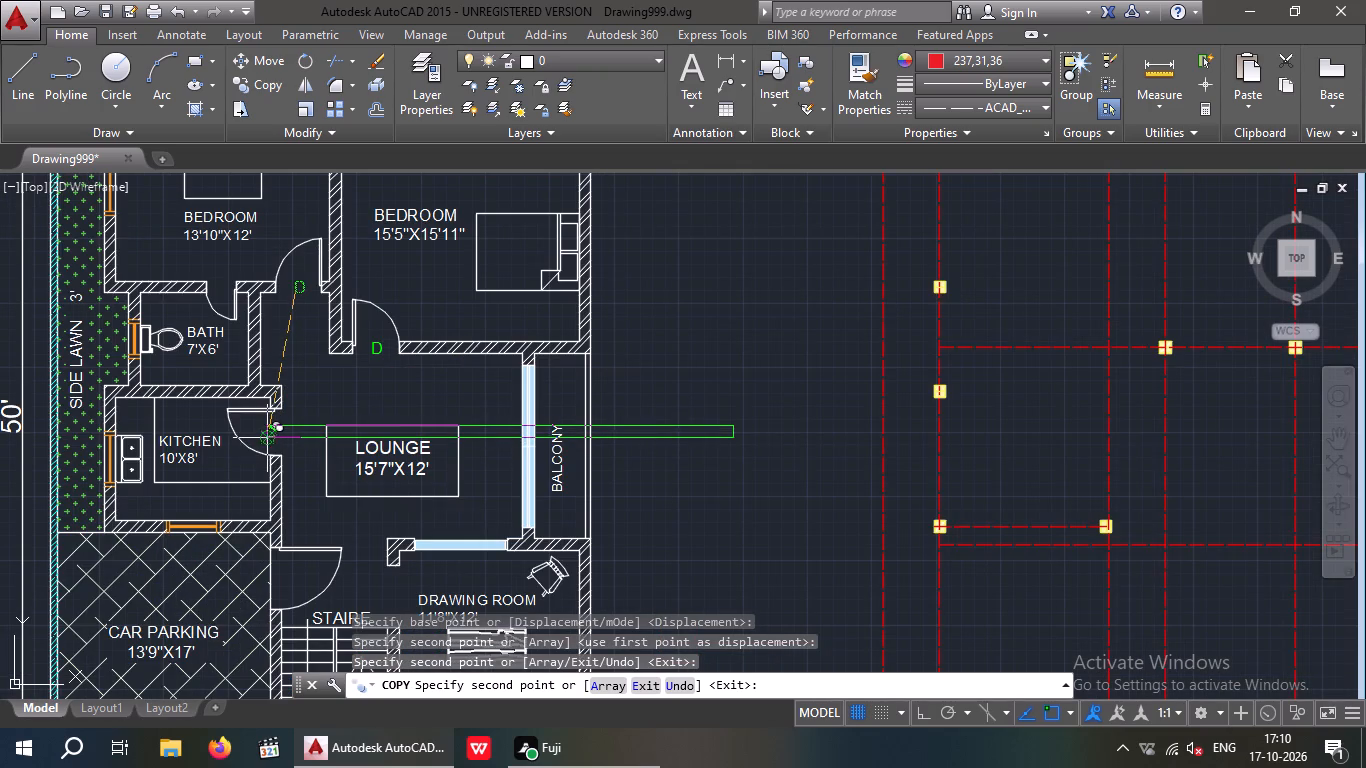
{"action": "middle_click_drag", "start_coordinate": [304, 400], "coordinate": [277, 318]}
{"action": "scroll", "coordinate": [276, 376], "scroll_direction": "down", "scroll_amount": 1}
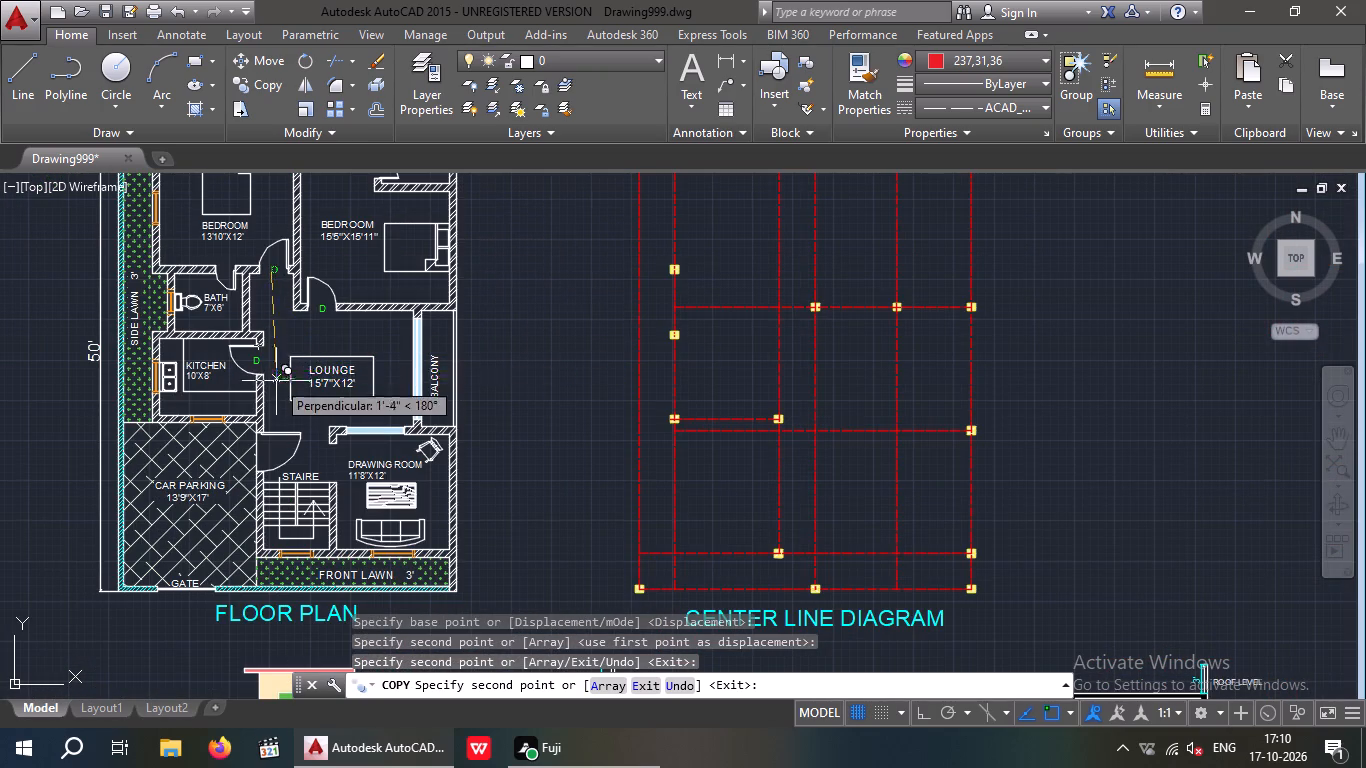
{"action": "key", "text": "Escape"}
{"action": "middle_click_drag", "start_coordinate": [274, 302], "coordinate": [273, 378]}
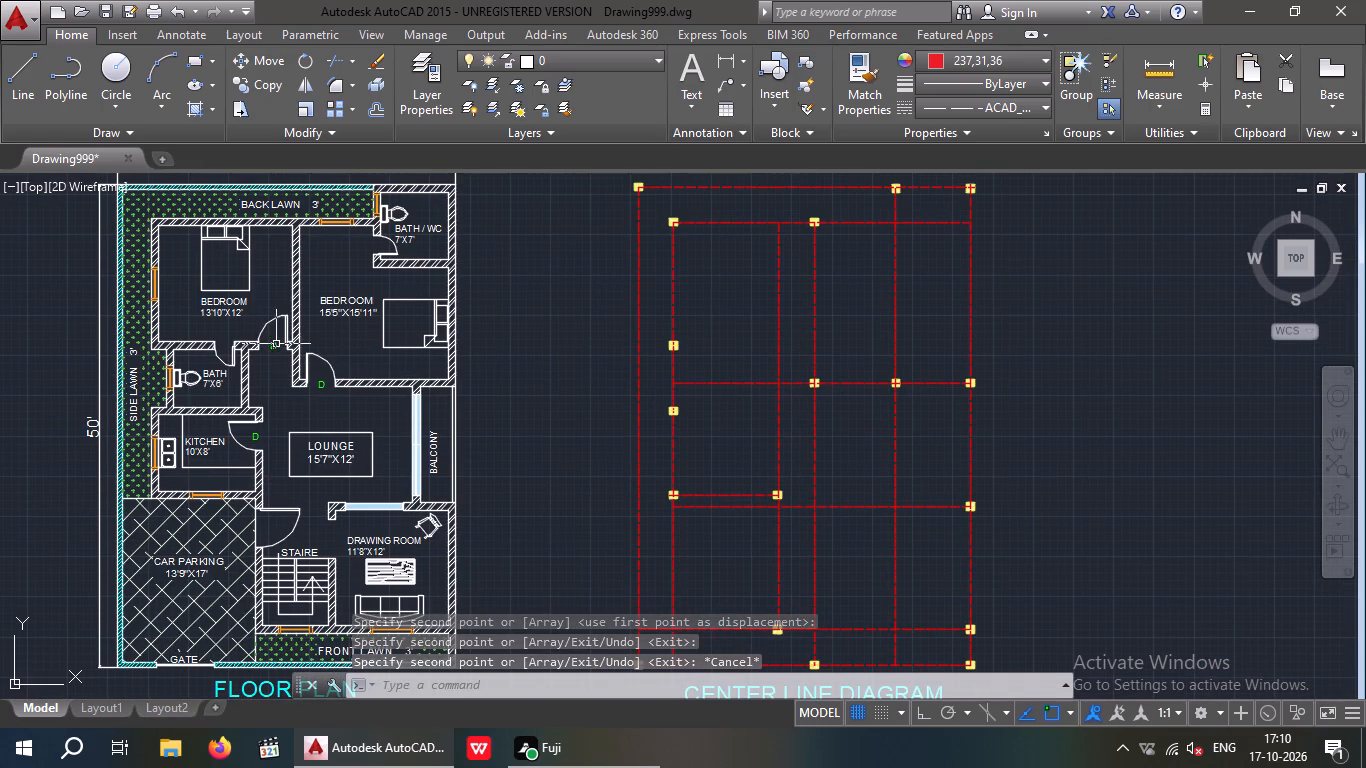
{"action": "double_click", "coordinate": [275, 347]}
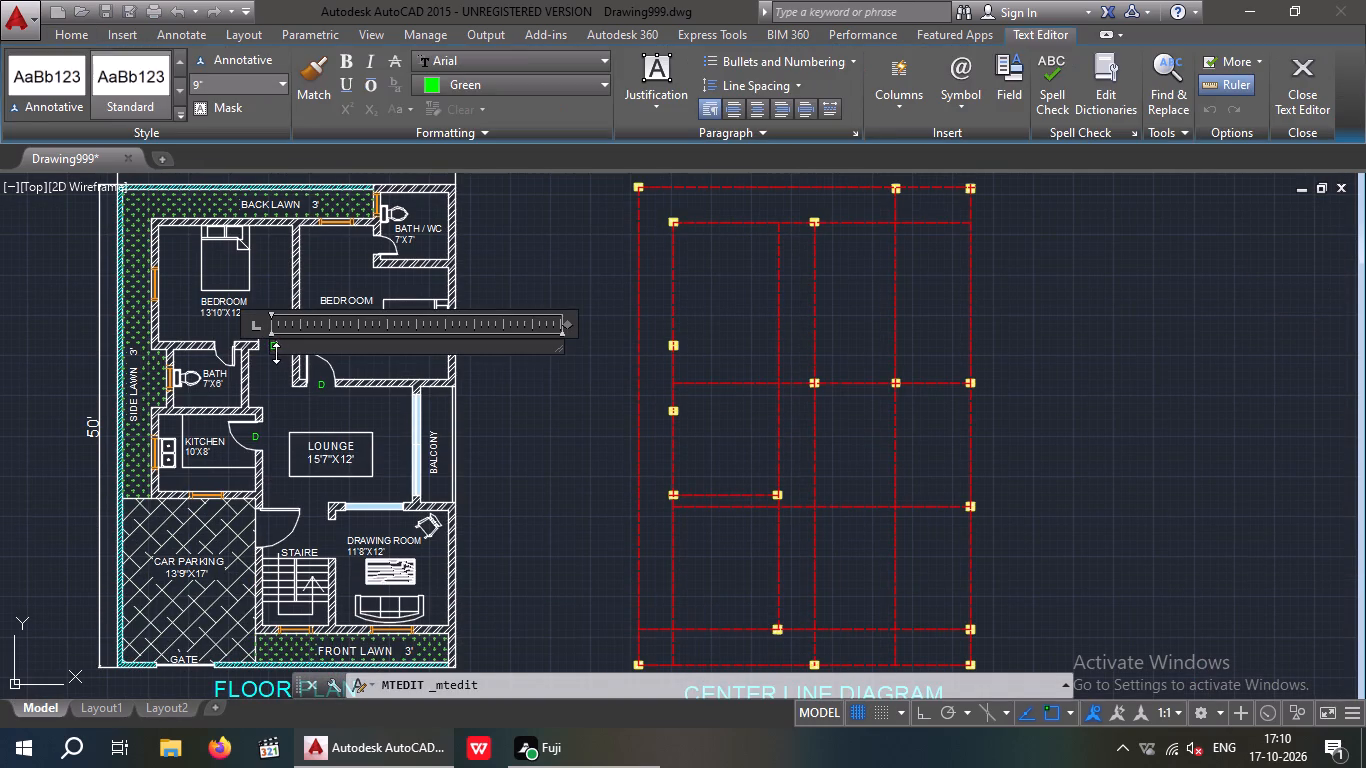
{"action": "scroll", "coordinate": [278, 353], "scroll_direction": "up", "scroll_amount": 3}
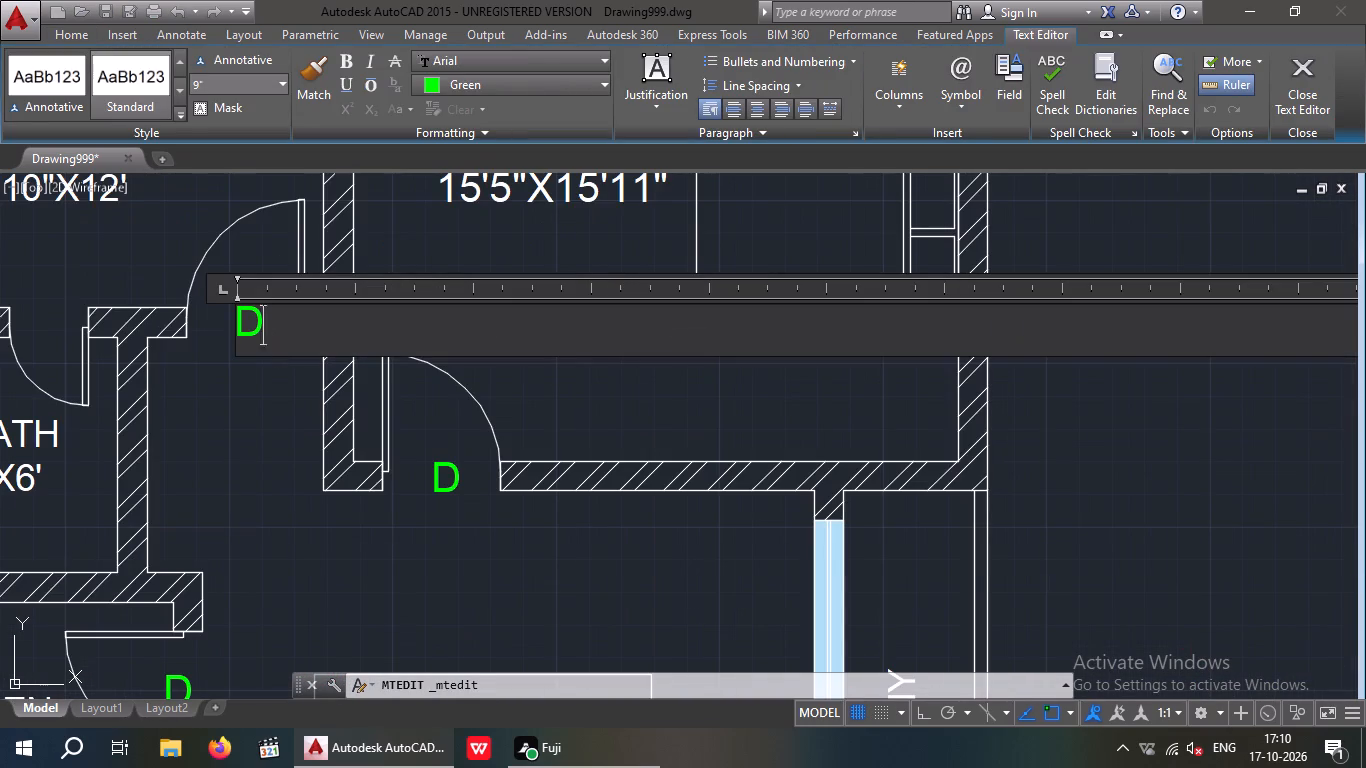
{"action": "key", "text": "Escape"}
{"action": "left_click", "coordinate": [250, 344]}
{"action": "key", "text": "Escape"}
Copy the D label from the 13'10"X12' bedroom doorway into the lounge, just above the LOUNGE label.
{"action": "left_click_drag", "start_coordinate": [260, 353], "coordinate": [240, 304]}
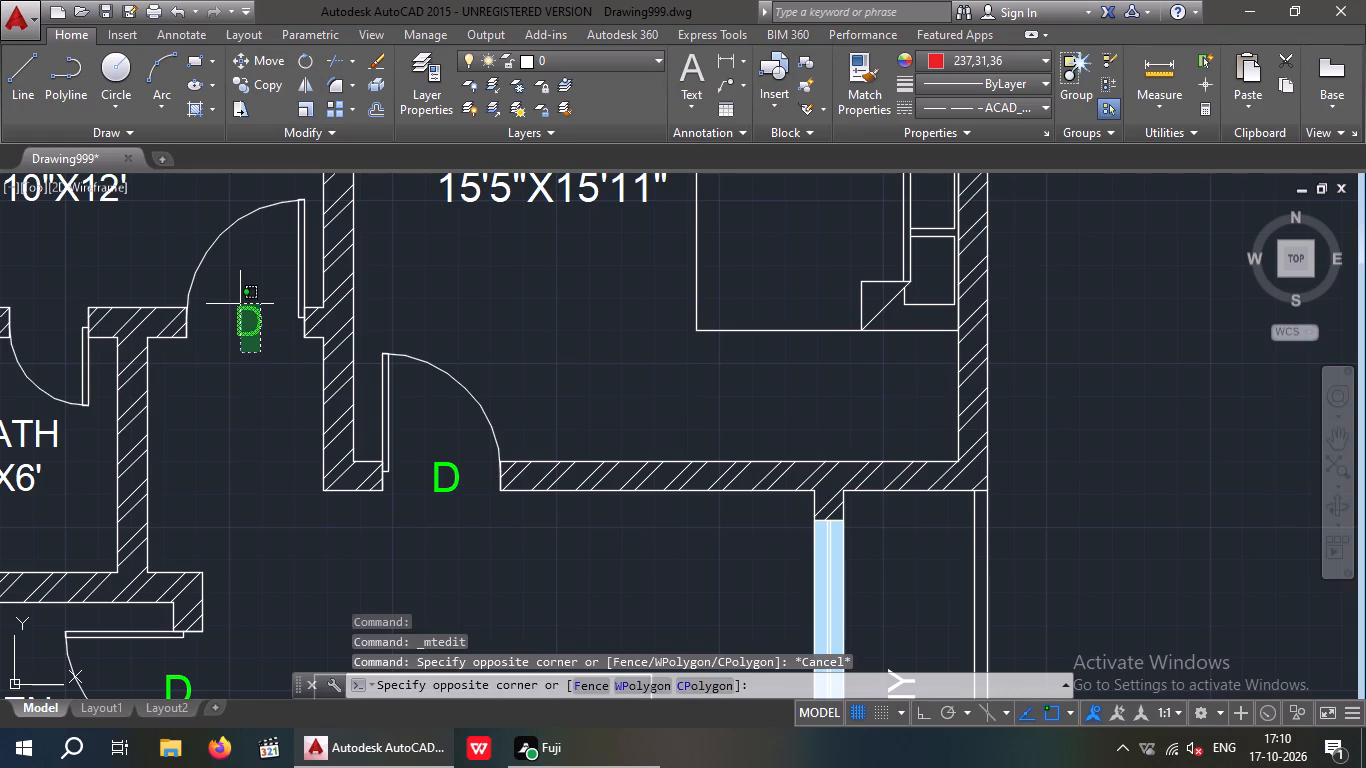
{"action": "left_click", "coordinate": [240, 304]}
{"action": "left_click", "coordinate": [262, 84]}
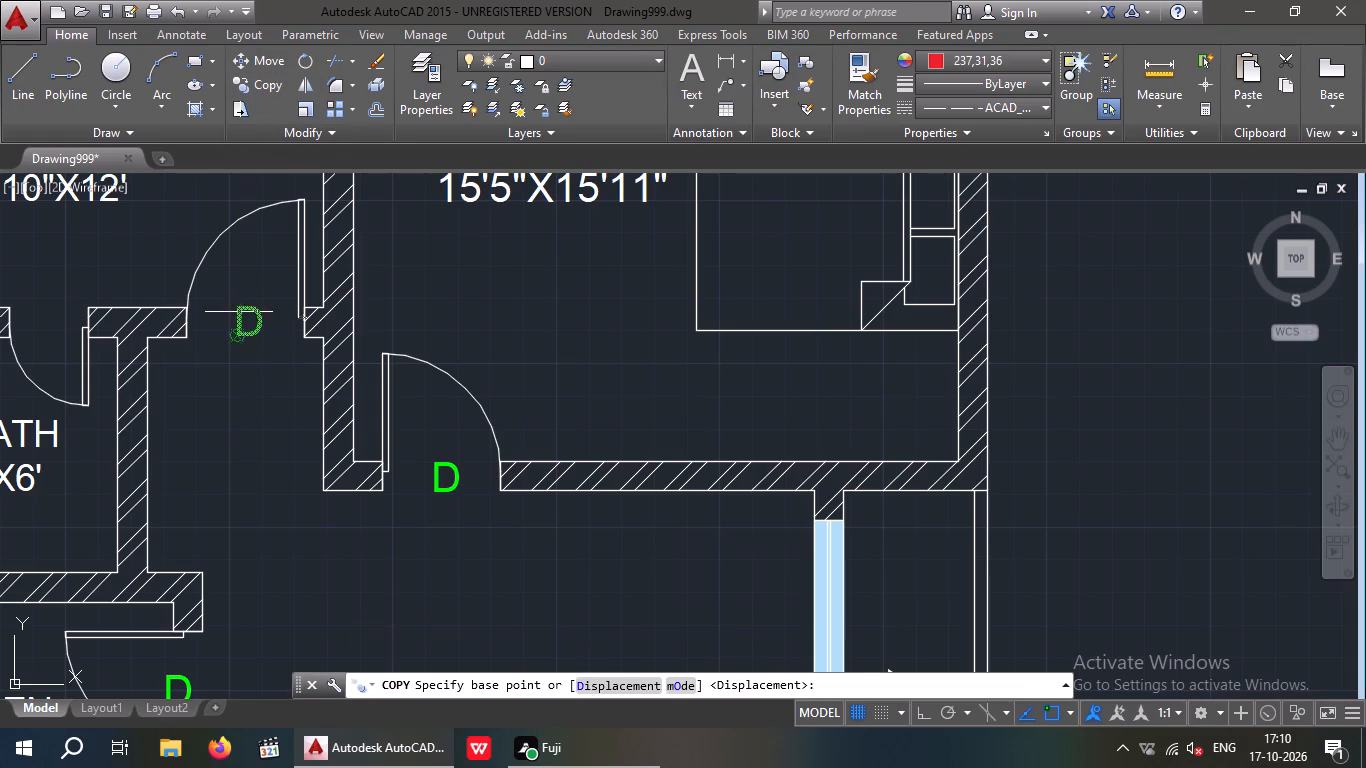
{"action": "left_click", "coordinate": [247, 335]}
{"action": "scroll", "coordinate": [244, 330], "scroll_direction": "down", "scroll_amount": 3}
{"action": "scroll", "coordinate": [324, 405], "scroll_direction": "up", "scroll_amount": 2}
{"action": "left_click", "coordinate": [330, 378]}
{"action": "key", "text": "Escape"}
Edit the D label in the lounge to read D1.
{"action": "double_click", "coordinate": [340, 378]}
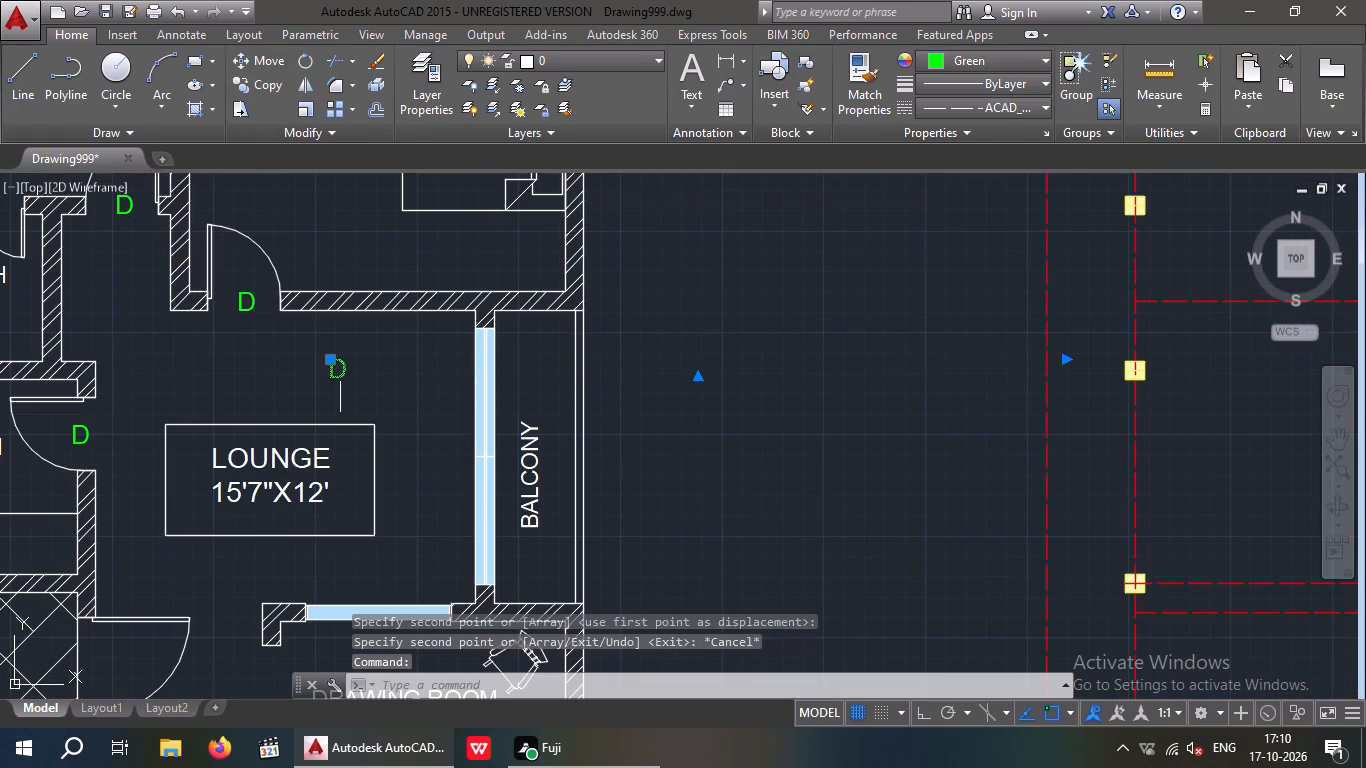
{"action": "scroll", "coordinate": [342, 382], "scroll_direction": "up", "scroll_amount": 3}
{"action": "key", "text": "1"}
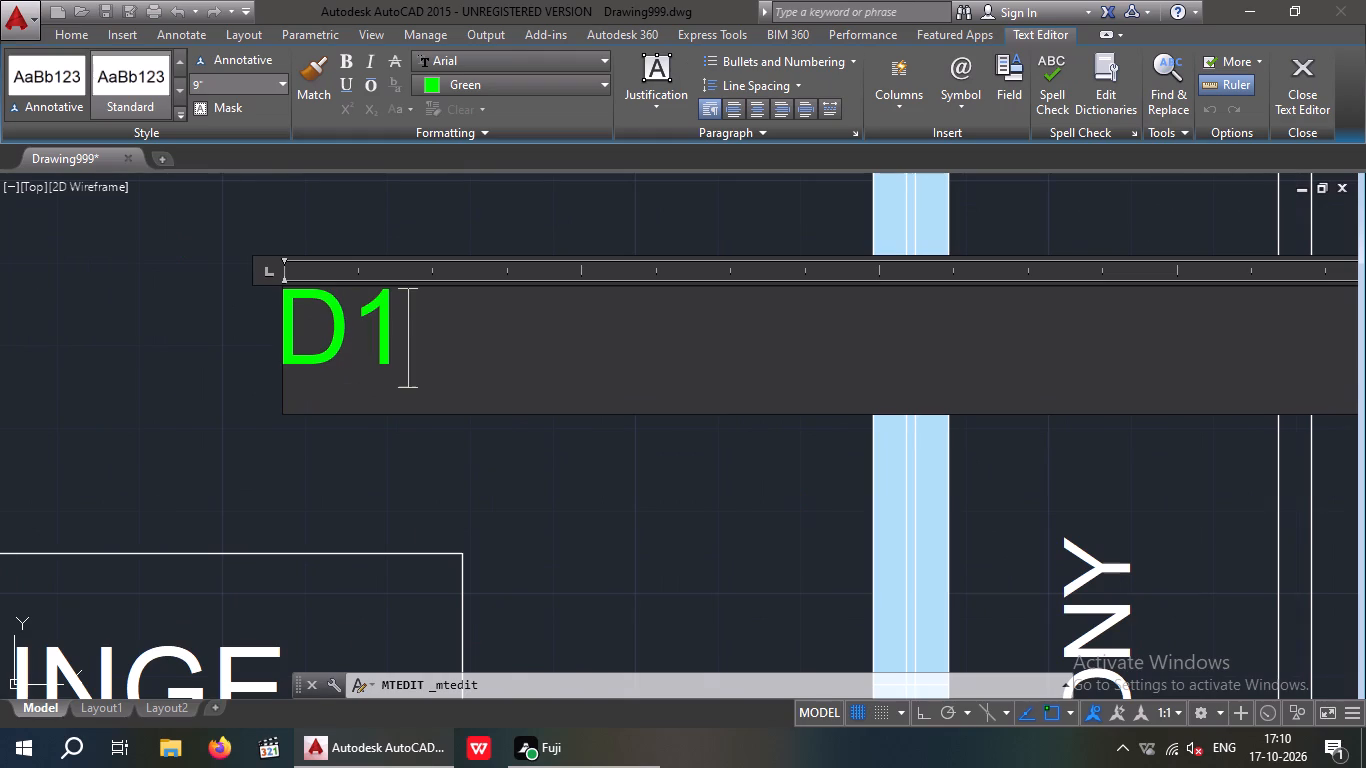
{"action": "left_click", "coordinate": [336, 420]}
Copy the D1 label from the lounge to the doorway of the 7'X7' BATH / WC.
{"action": "left_click_drag", "start_coordinate": [437, 320], "coordinate": [348, 352]}
{"action": "left_click", "coordinate": [259, 377]}
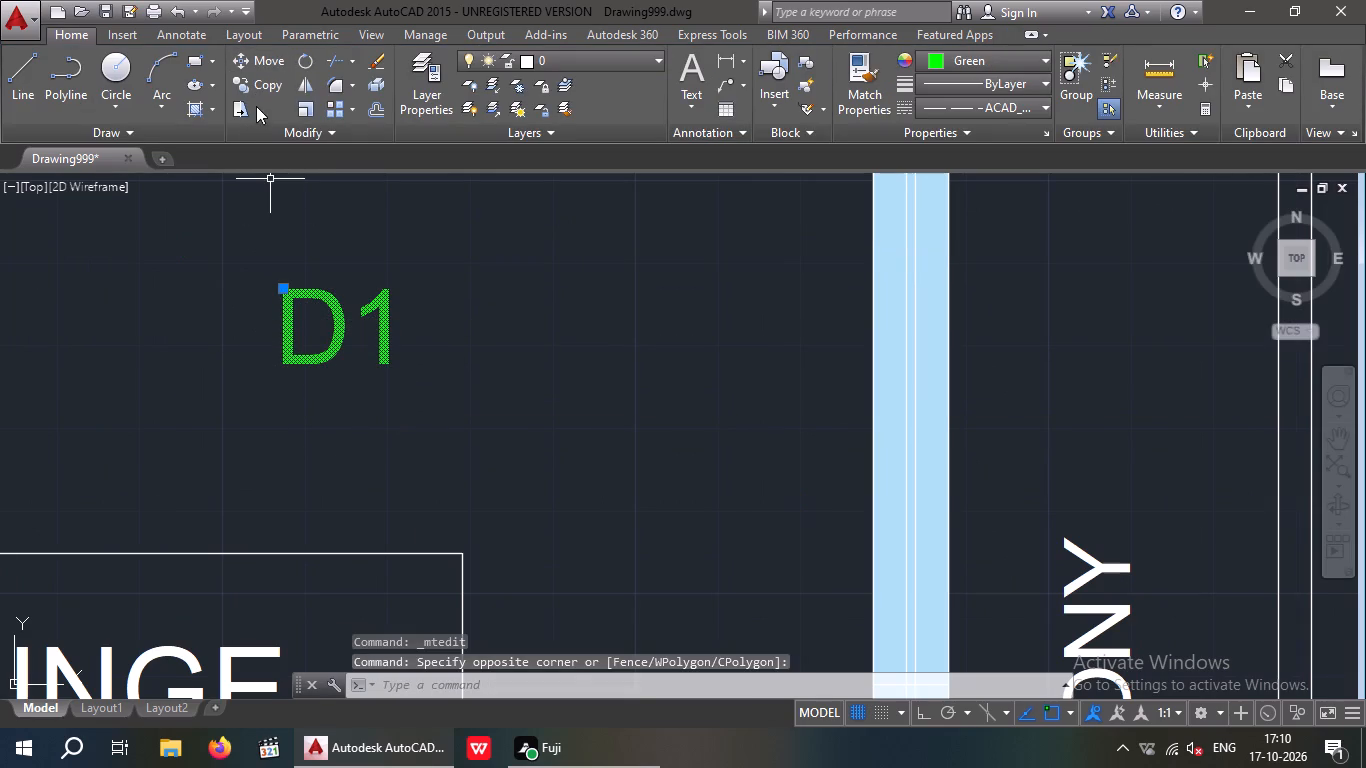
{"action": "left_click", "coordinate": [263, 86]}
{"action": "left_click", "coordinate": [283, 363]}
{"action": "scroll", "coordinate": [289, 351], "scroll_direction": "down", "scroll_amount": 4}
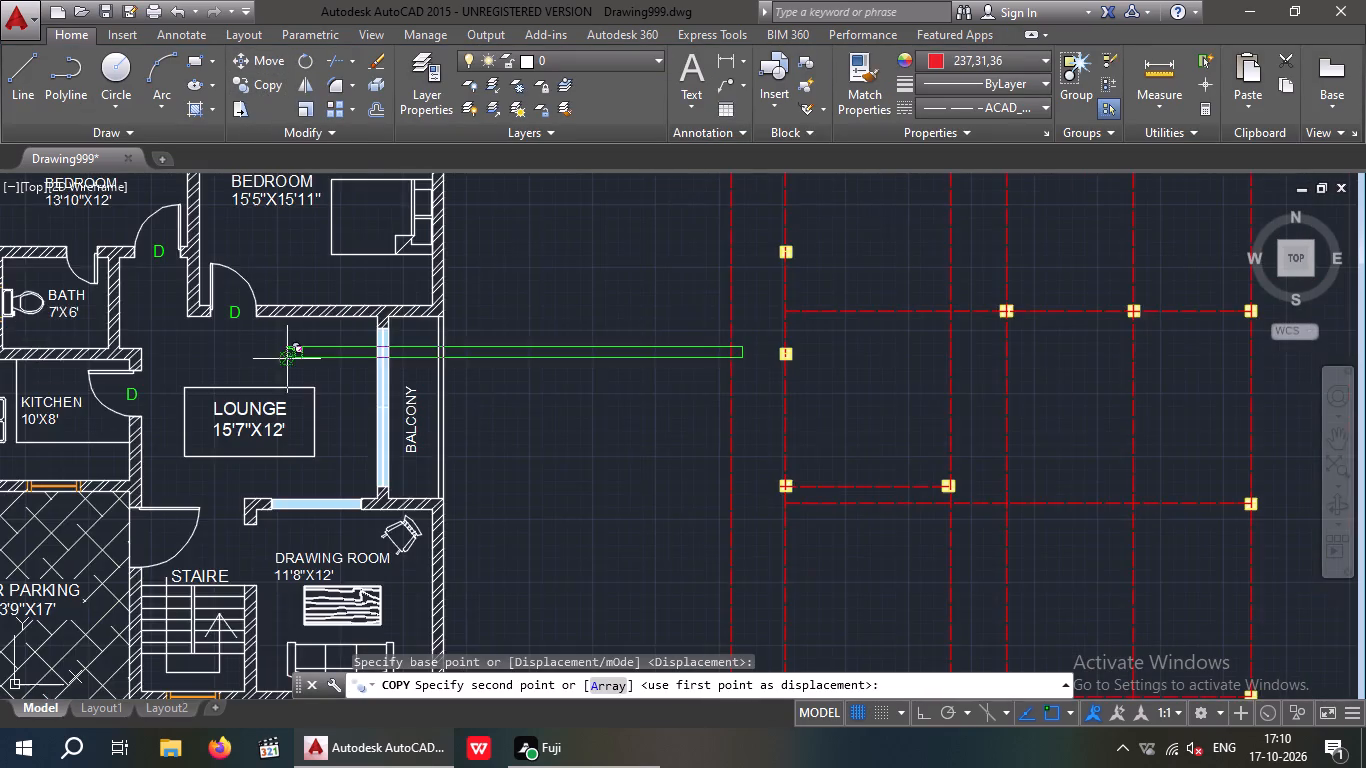
{"action": "middle_click_drag", "start_coordinate": [283, 362], "coordinate": [301, 485]}
{"action": "scroll", "coordinate": [327, 233], "scroll_direction": "up", "scroll_amount": 2}
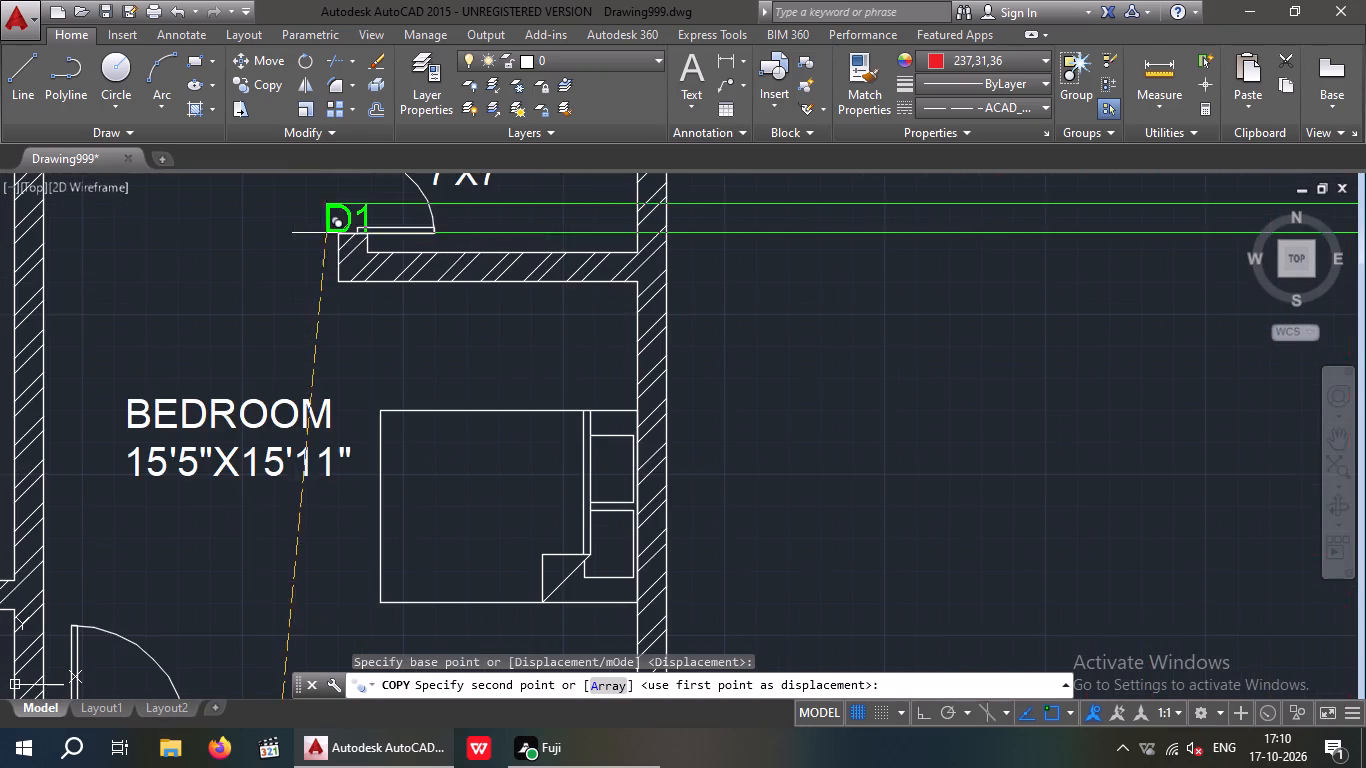
{"action": "middle_click_drag", "start_coordinate": [338, 224], "coordinate": [314, 404]}
{"action": "left_click", "coordinate": [311, 393]}
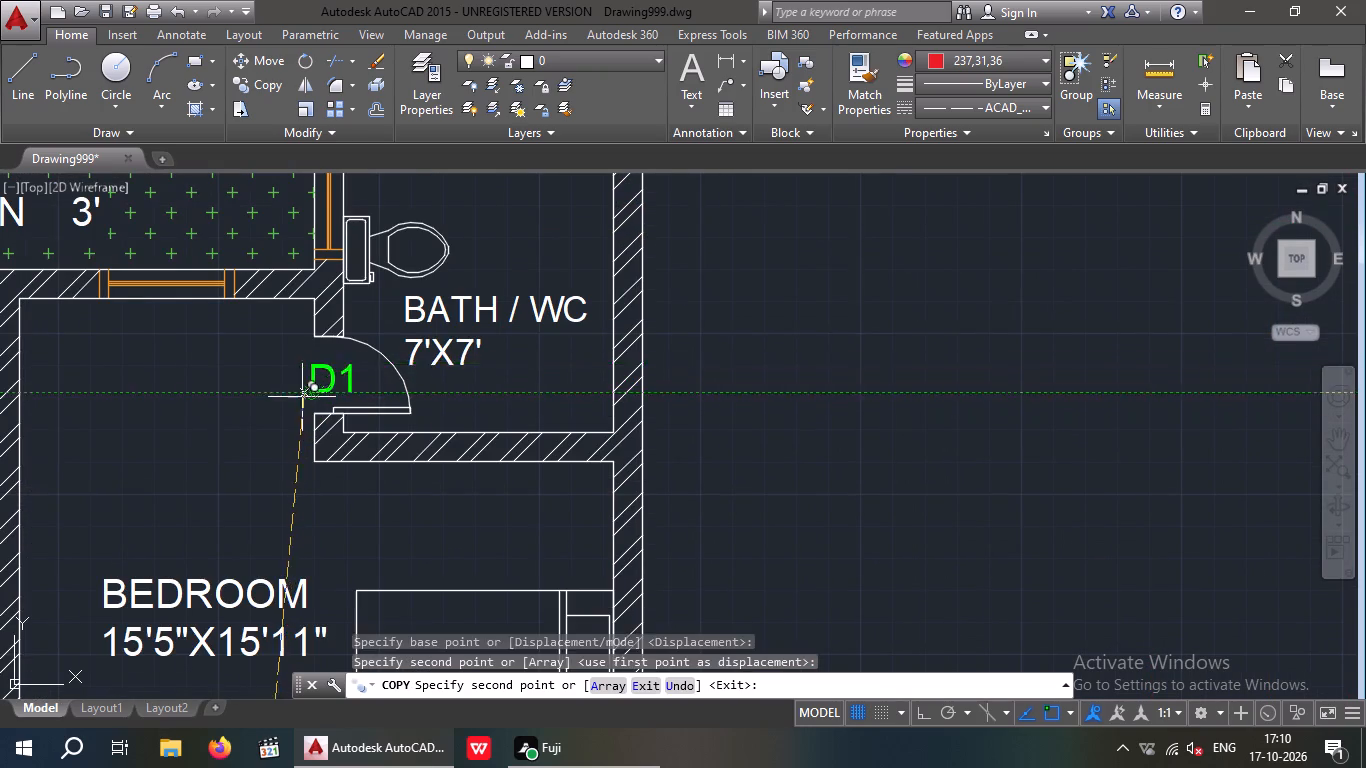
Place another copy of the D1 label in the doorway of the 7'X6' bath, and end the copying.
{"action": "scroll", "coordinate": [299, 399], "scroll_direction": "down", "scroll_amount": 2}
{"action": "middle_click_drag", "start_coordinate": [227, 431], "coordinate": [452, 372]}
{"action": "scroll", "coordinate": [314, 502], "scroll_direction": "up", "scroll_amount": 3}
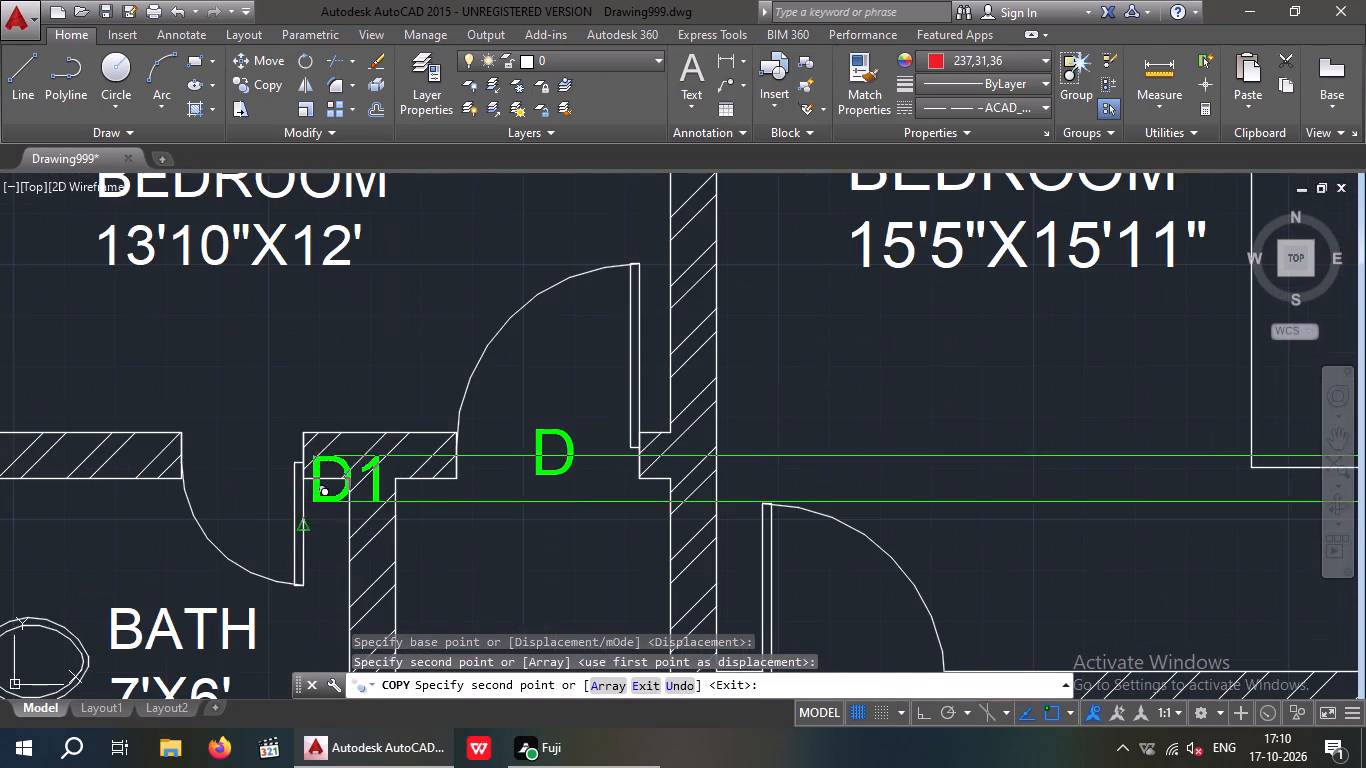
{"action": "left_click", "coordinate": [210, 482]}
{"action": "scroll", "coordinate": [219, 478], "scroll_direction": "down", "scroll_amount": 3}
{"action": "middle_click_drag", "start_coordinate": [299, 454], "coordinate": [316, 328]}
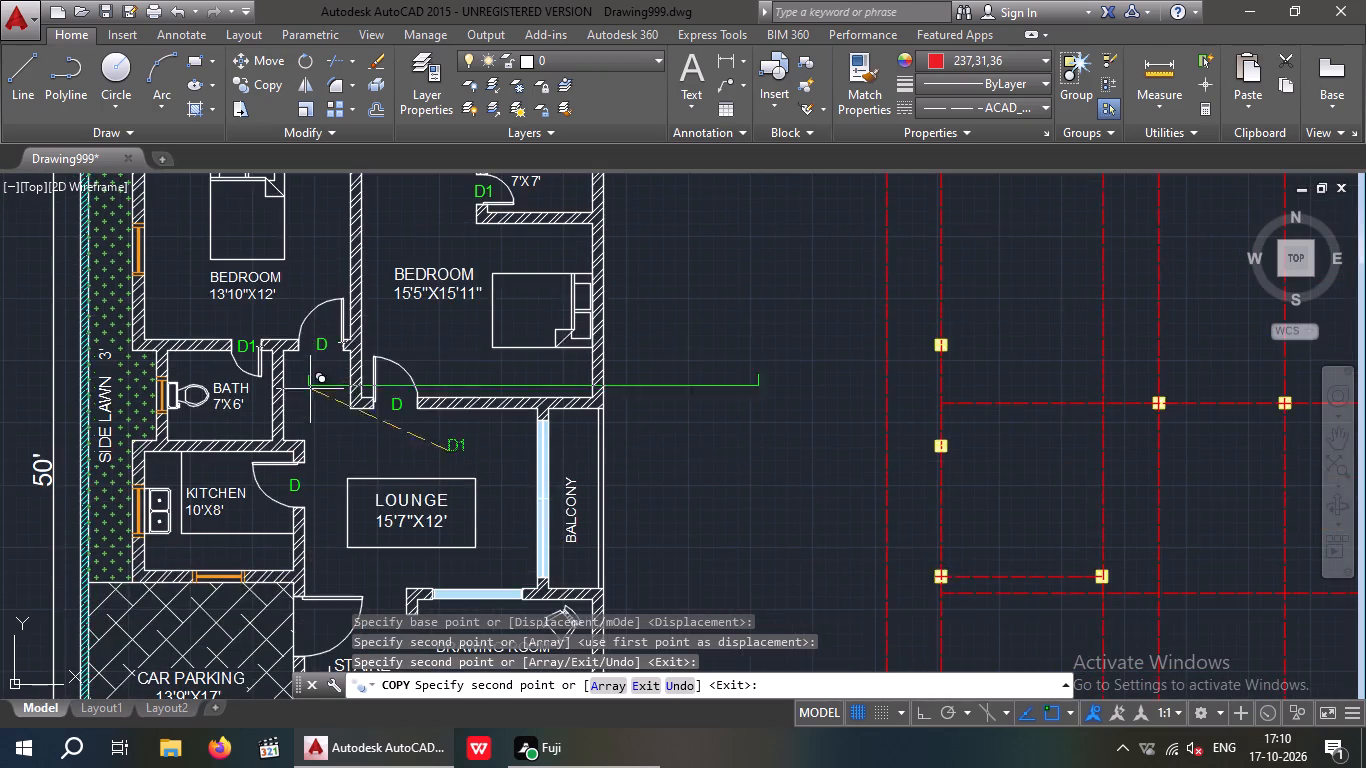
{"action": "scroll", "coordinate": [311, 405], "scroll_direction": "down", "scroll_amount": 2}
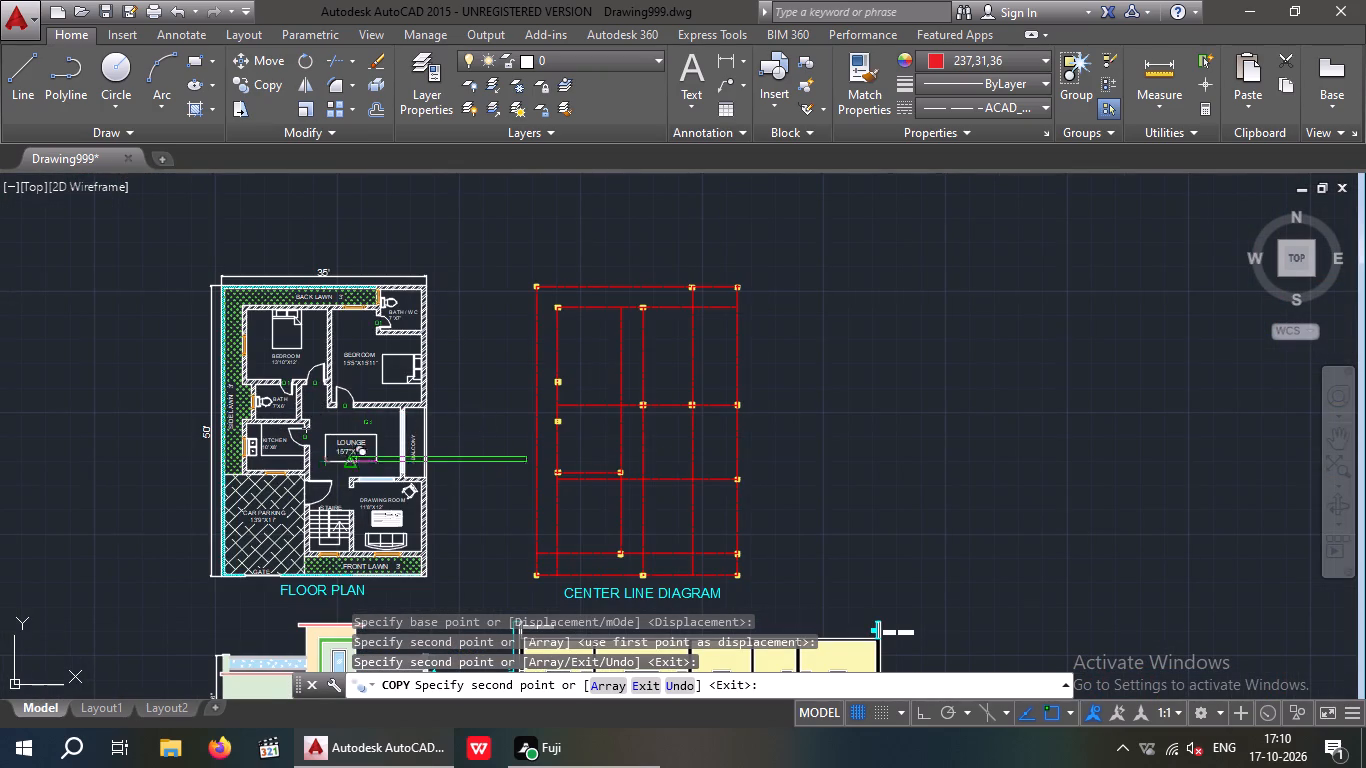
{"action": "key", "text": "Escape"}
Replace the text of the lounge's D1 label with MD.
{"action": "scroll", "coordinate": [373, 417], "scroll_direction": "up", "scroll_amount": 2}
{"action": "double_click", "coordinate": [357, 431]}
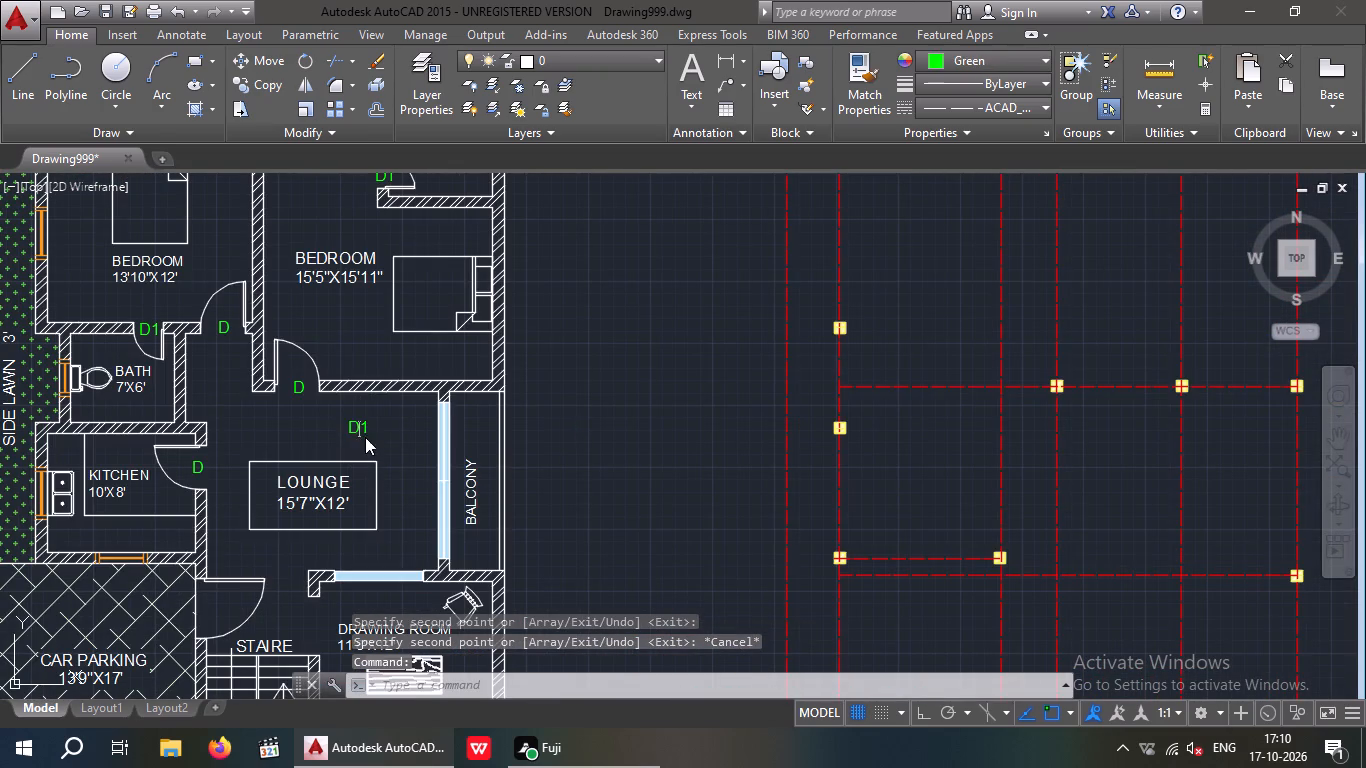
{"action": "scroll", "coordinate": [363, 434], "scroll_direction": "up", "scroll_amount": 4}
{"action": "left_click", "coordinate": [381, 420]}
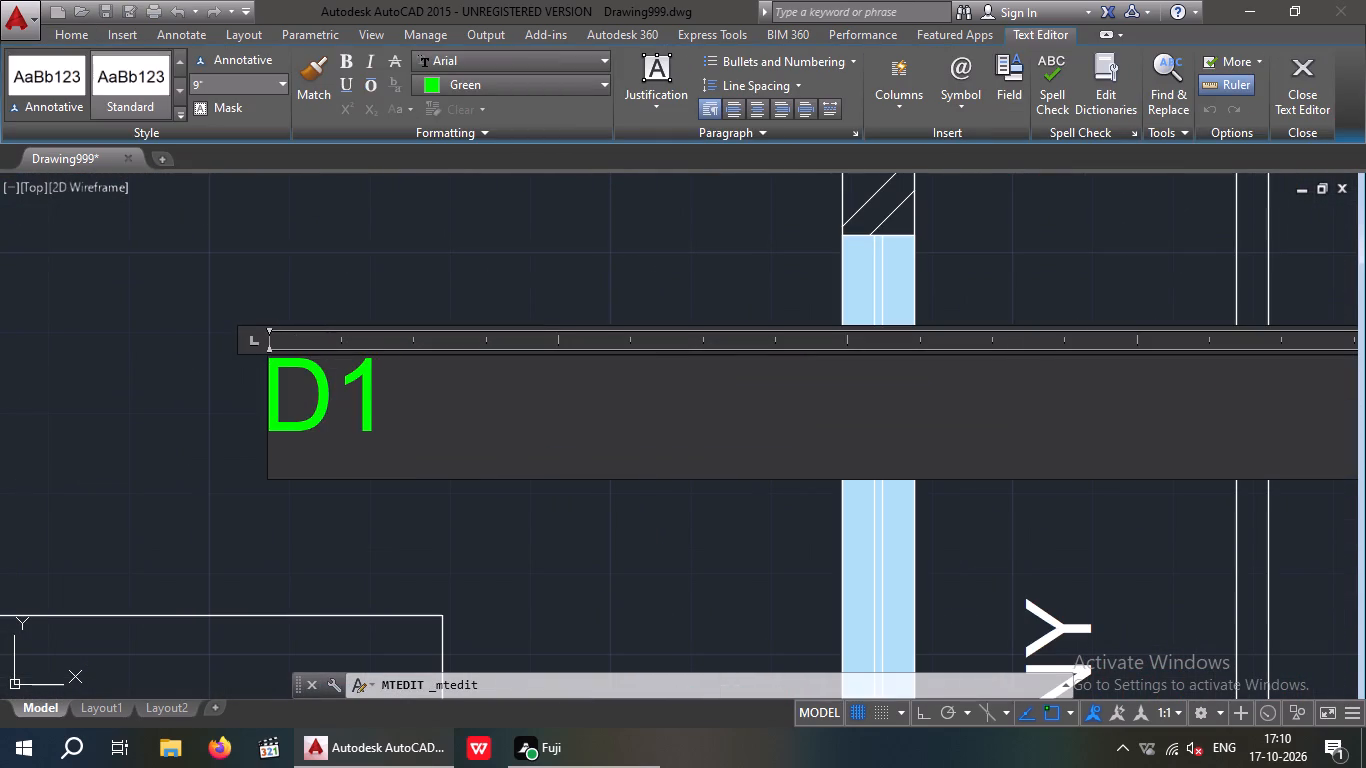
{"action": "key", "text": "BackSpace"}
{"action": "key", "text": "BackSpace"}
{"action": "type", "text": "MD"}
{"action": "left_click", "coordinate": [183, 262]}
Copy the MD label from the lounge to the entrance doorway between the car parking and the STAIRE area.
{"action": "scroll", "coordinate": [328, 367], "scroll_direction": "down", "scroll_amount": 3}
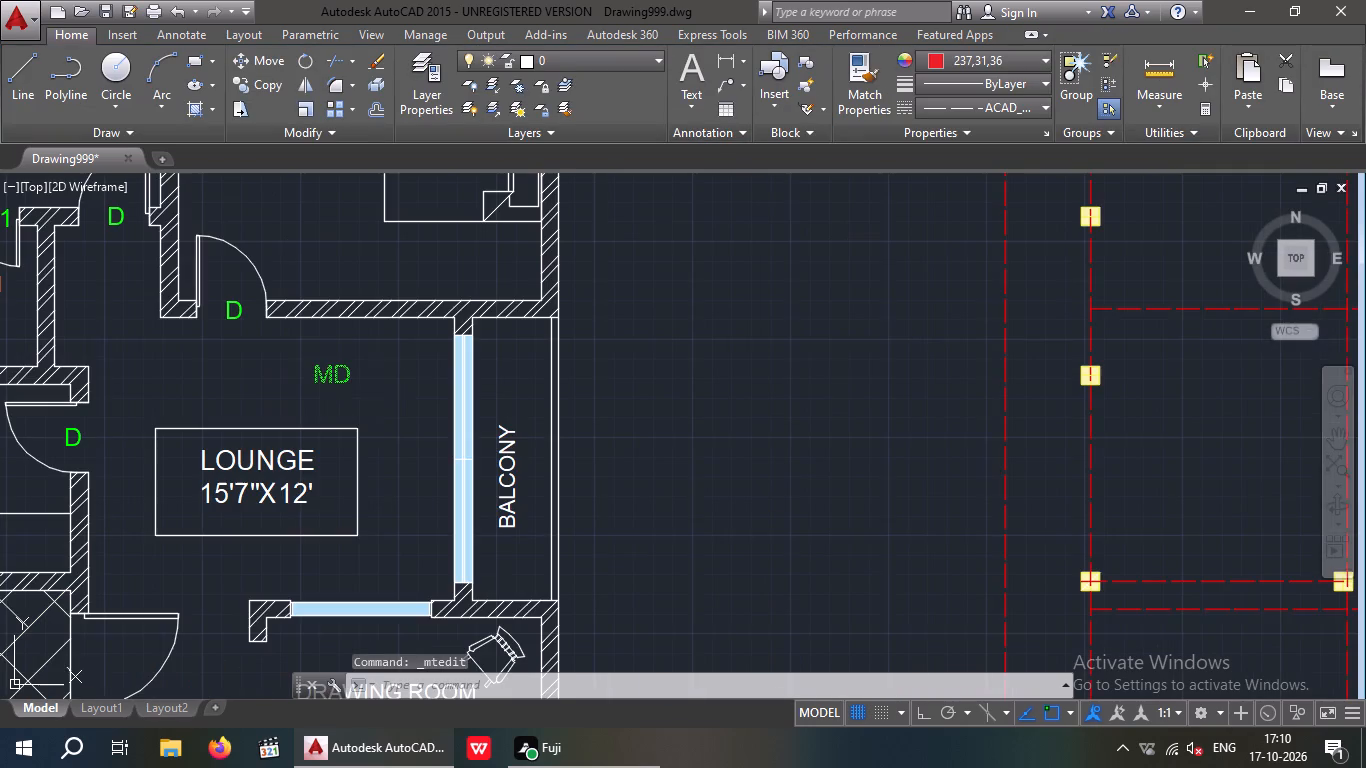
{"action": "left_click_drag", "start_coordinate": [382, 354], "coordinate": [330, 379]}
{"action": "left_click_drag", "start_coordinate": [309, 389], "coordinate": [290, 381]}
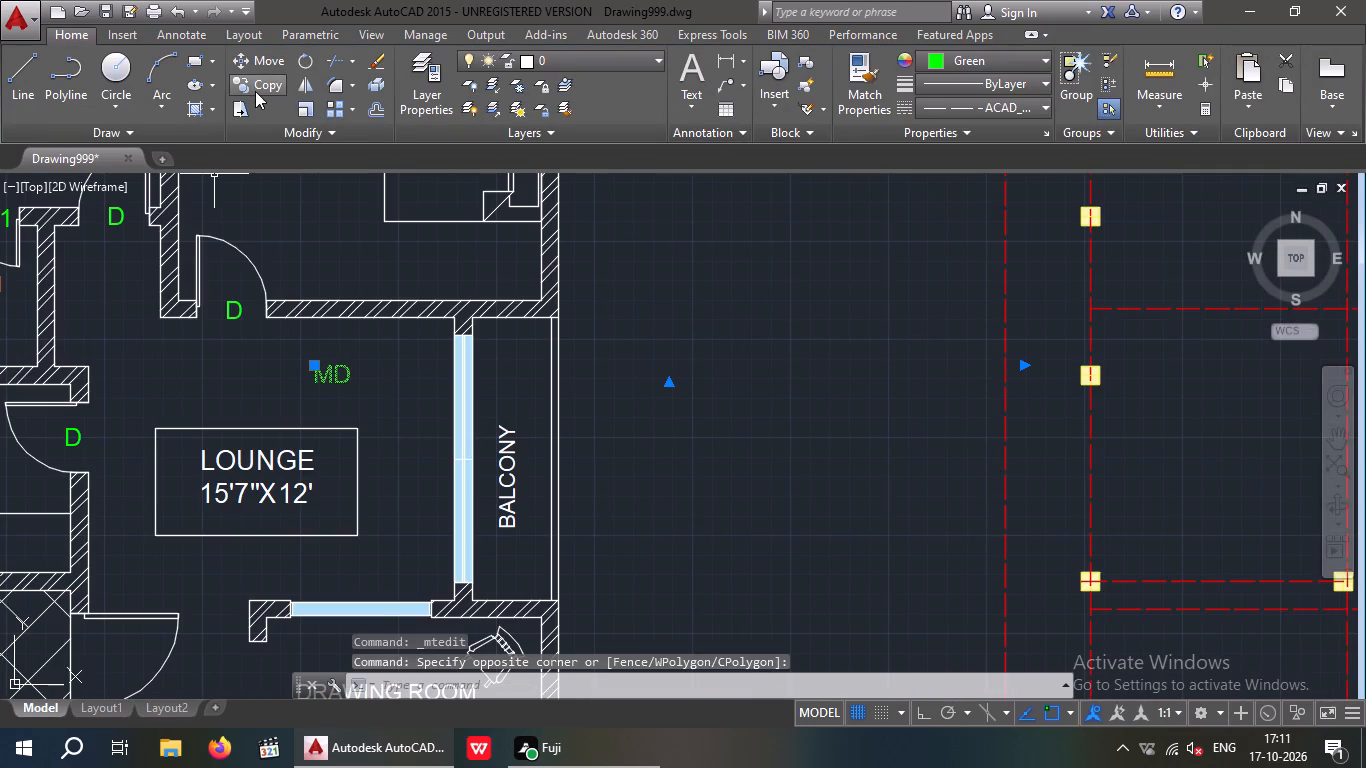
{"action": "left_click", "coordinate": [258, 85]}
{"action": "left_click", "coordinate": [323, 380]}
{"action": "scroll", "coordinate": [316, 378], "scroll_direction": "down", "scroll_amount": 5}
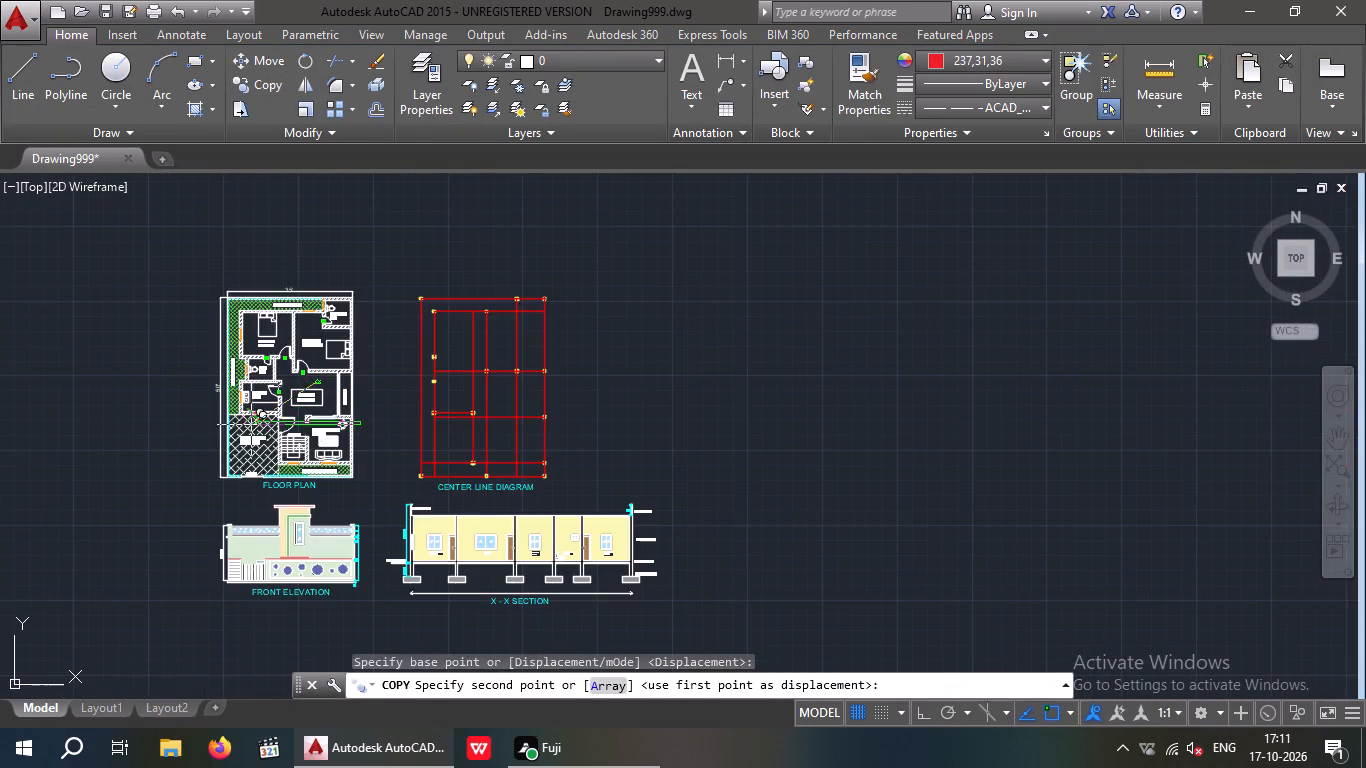
{"action": "scroll", "coordinate": [269, 431], "scroll_direction": "up", "scroll_amount": 5}
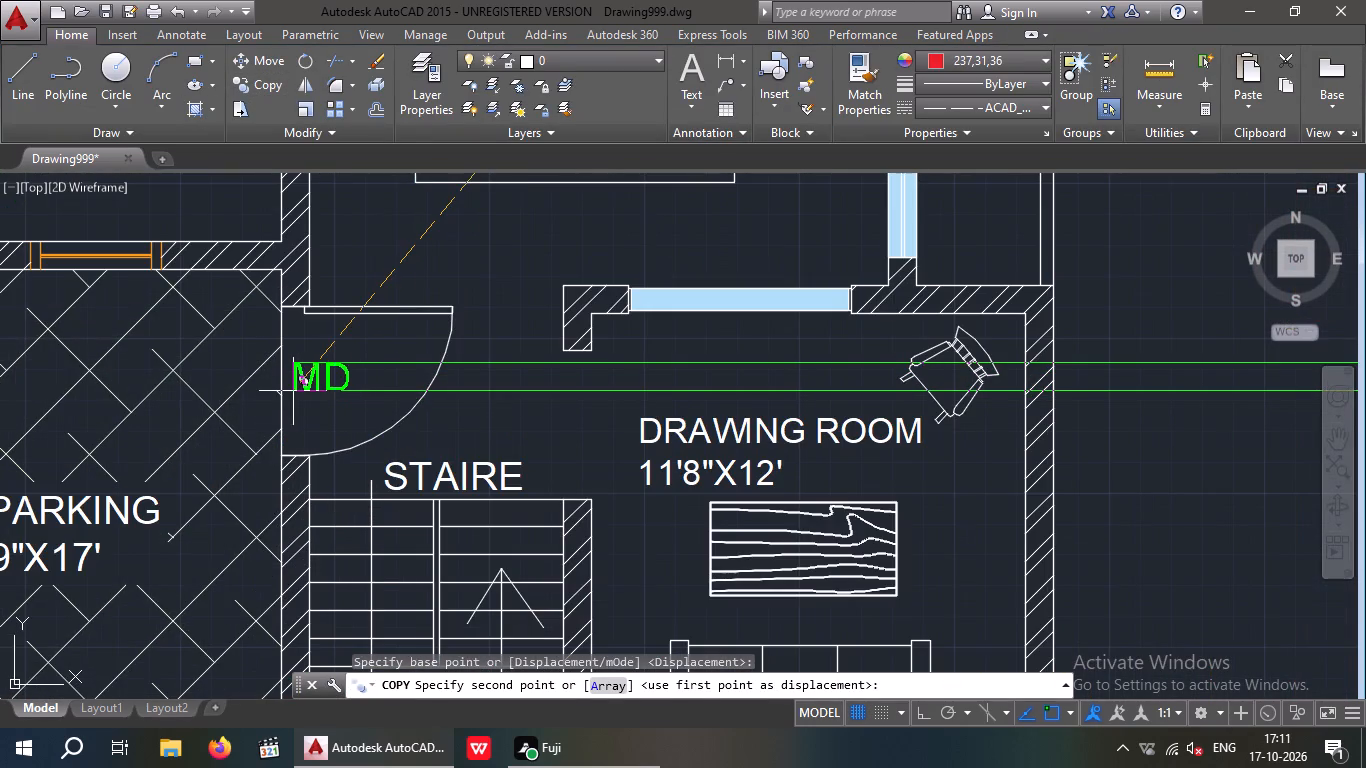
{"action": "left_click", "coordinate": [290, 390]}
{"action": "scroll", "coordinate": [307, 395], "scroll_direction": "down", "scroll_amount": 2}
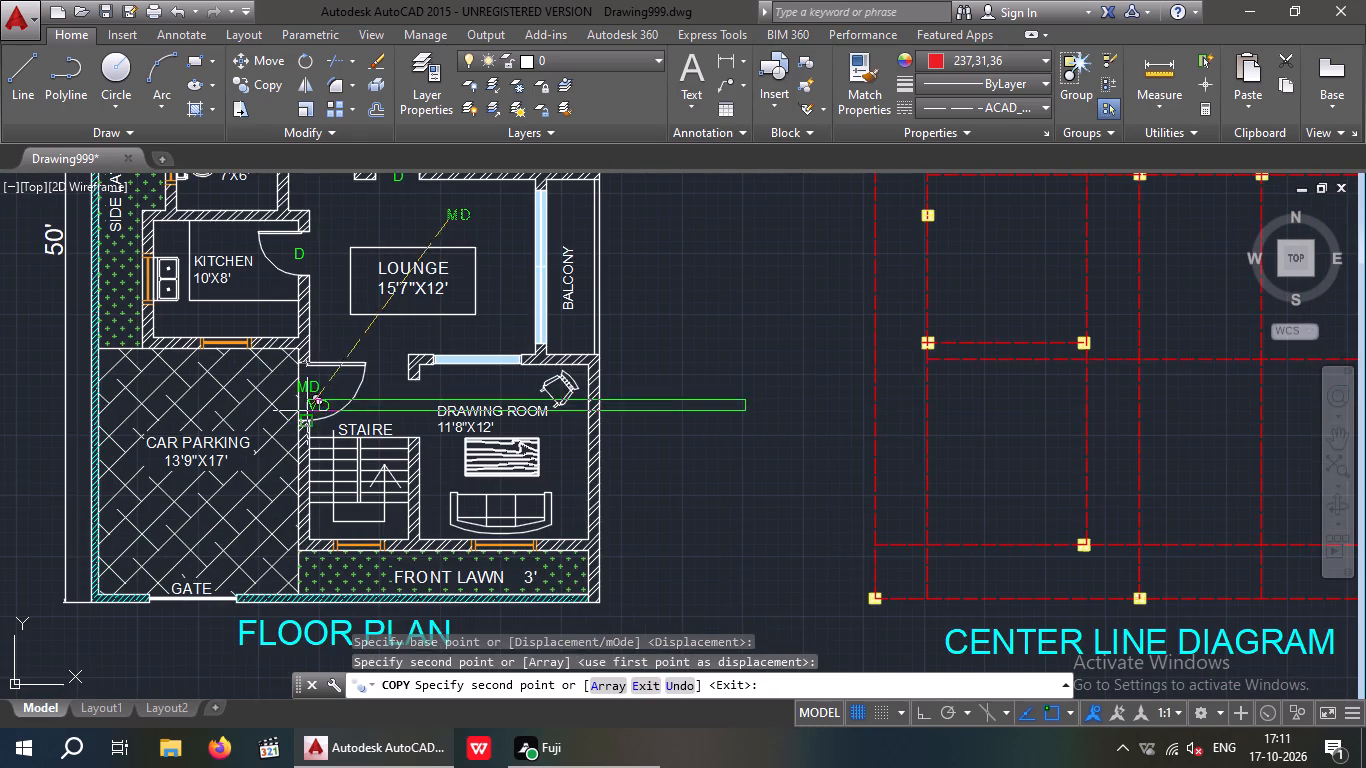
{"action": "key", "text": "Escape"}
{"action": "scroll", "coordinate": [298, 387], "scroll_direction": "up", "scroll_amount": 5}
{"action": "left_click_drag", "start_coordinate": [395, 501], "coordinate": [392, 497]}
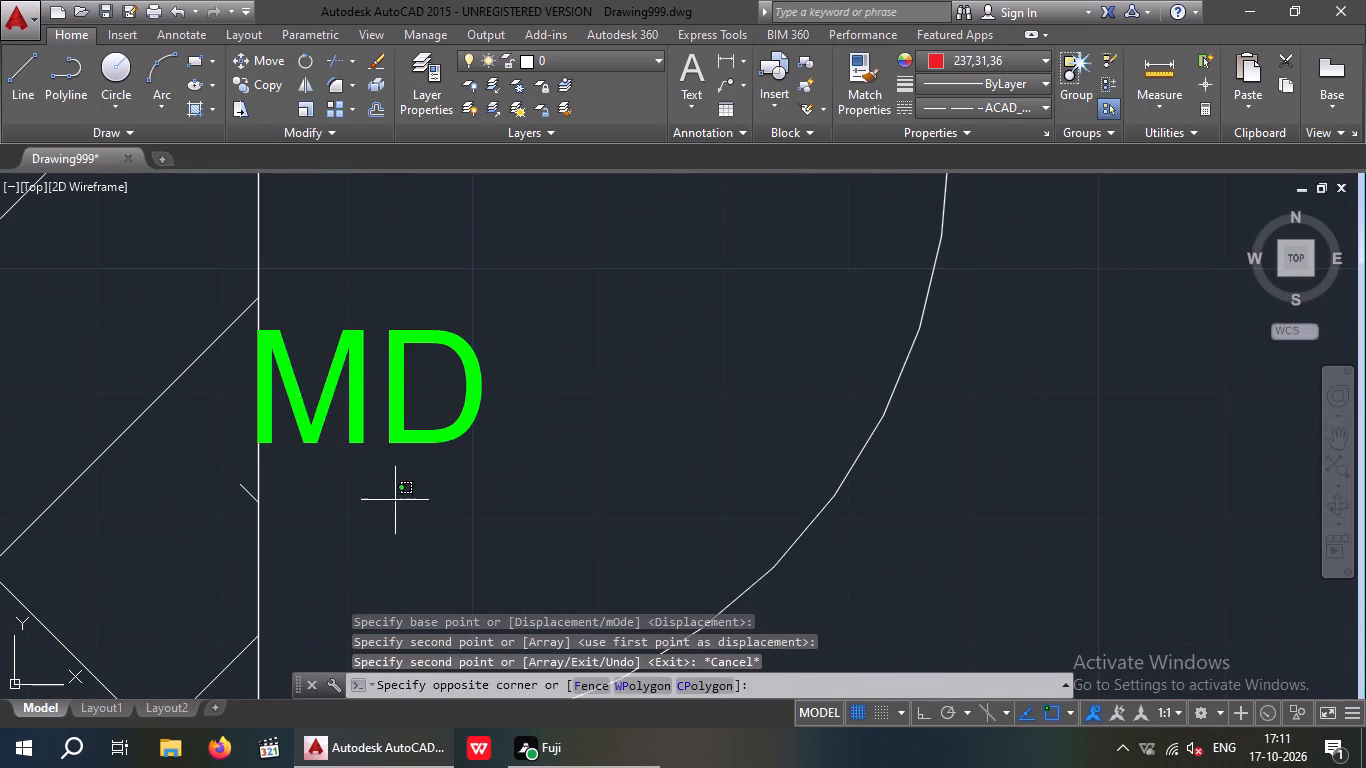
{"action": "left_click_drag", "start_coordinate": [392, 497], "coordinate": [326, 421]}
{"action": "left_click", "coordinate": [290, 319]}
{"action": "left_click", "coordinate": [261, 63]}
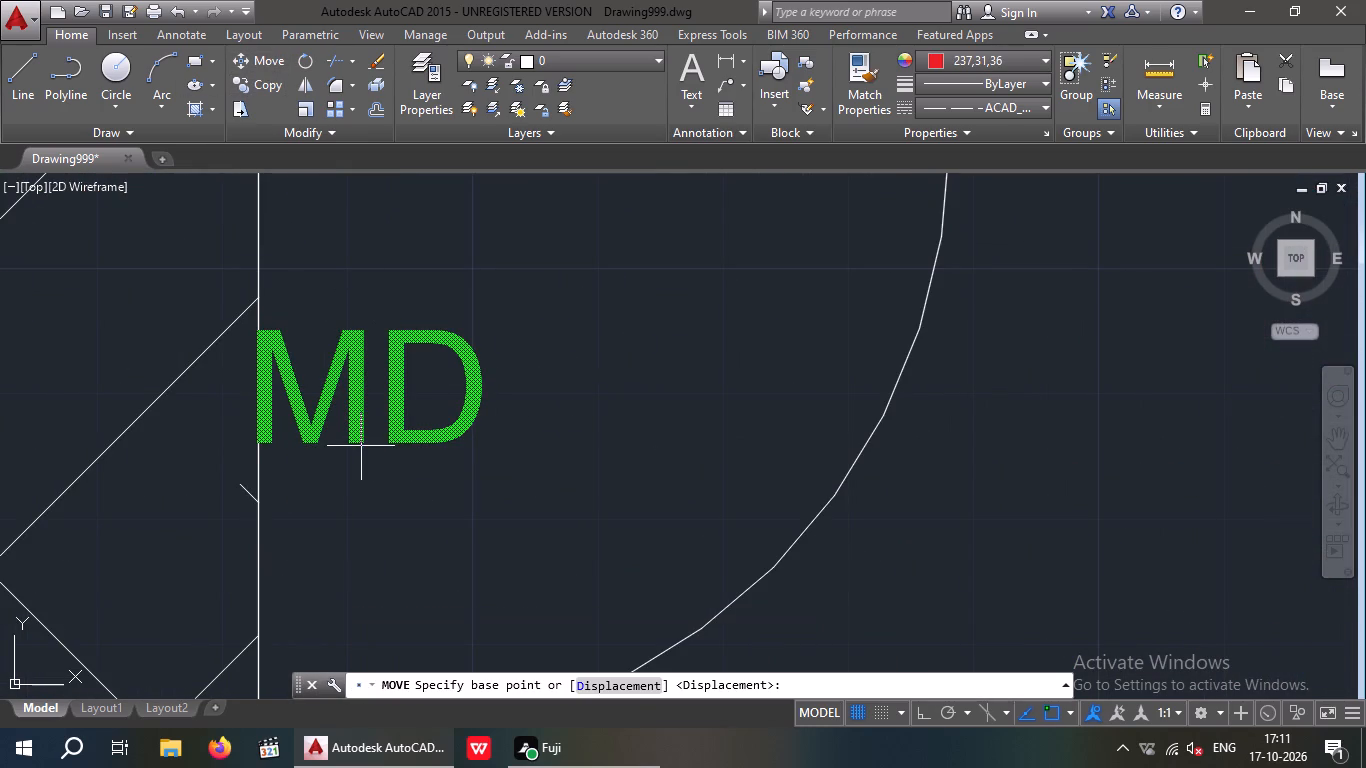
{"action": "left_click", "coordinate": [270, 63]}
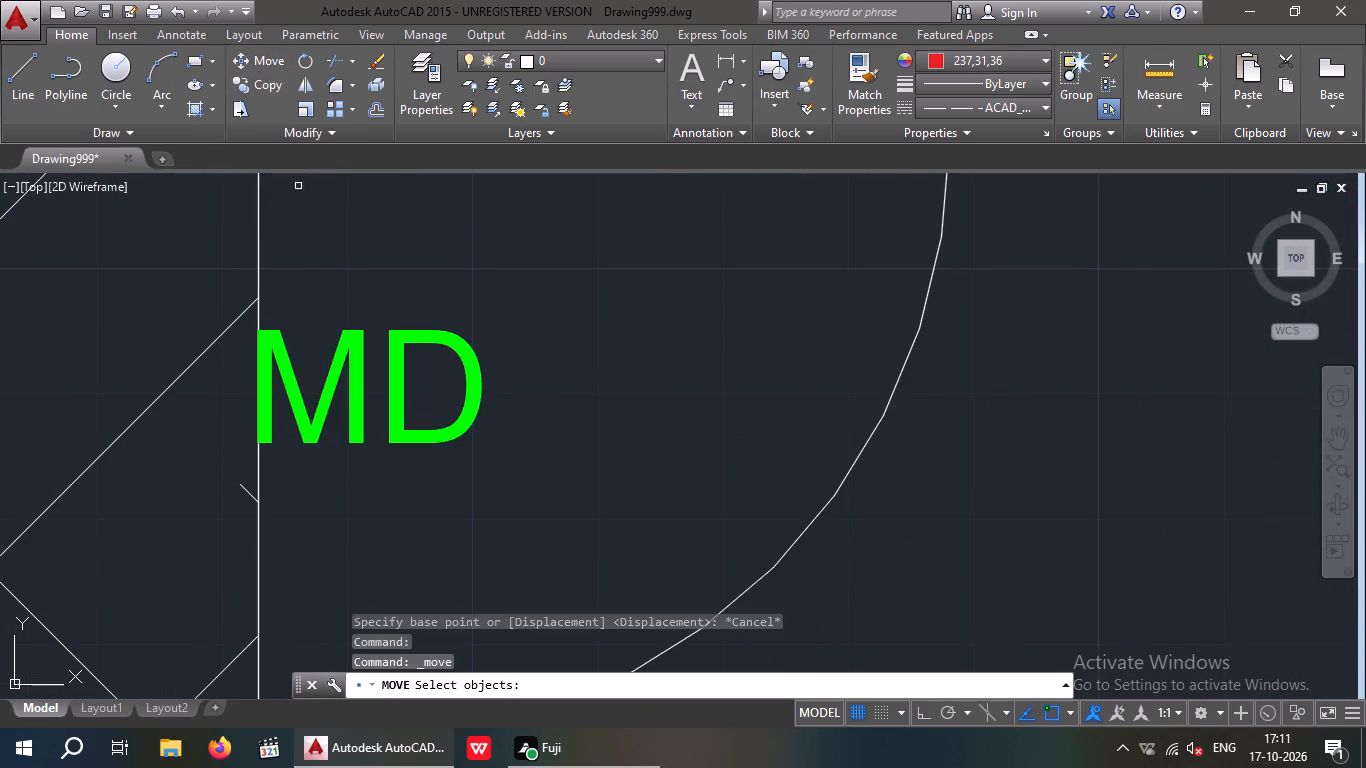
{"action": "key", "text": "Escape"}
Move the MD label at the entrance door slightly inward, clear of the wall line beside the car parking.
{"action": "left_click_drag", "start_coordinate": [424, 522], "coordinate": [317, 332]}
{"action": "left_click_drag", "start_coordinate": [305, 259], "coordinate": [290, 261]}
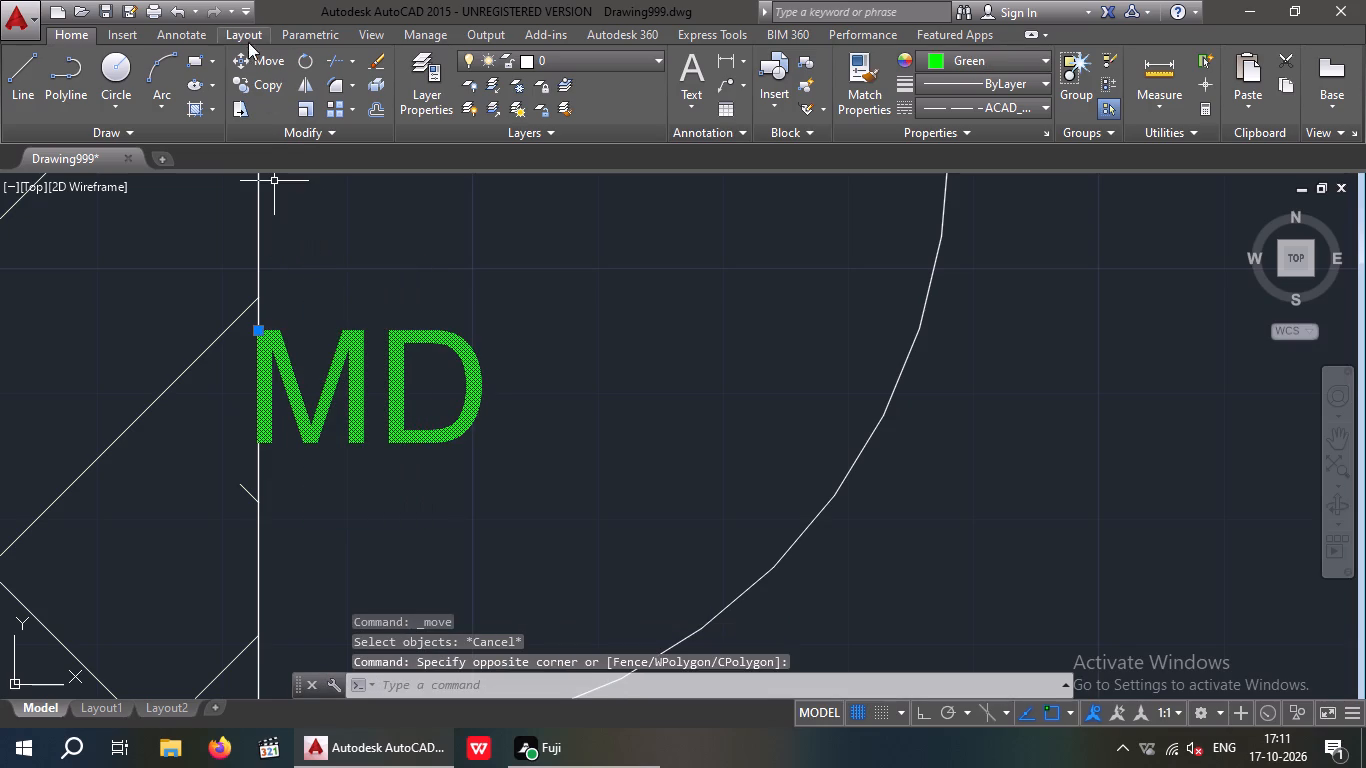
{"action": "left_click", "coordinate": [256, 63]}
{"action": "left_click", "coordinate": [317, 432]}
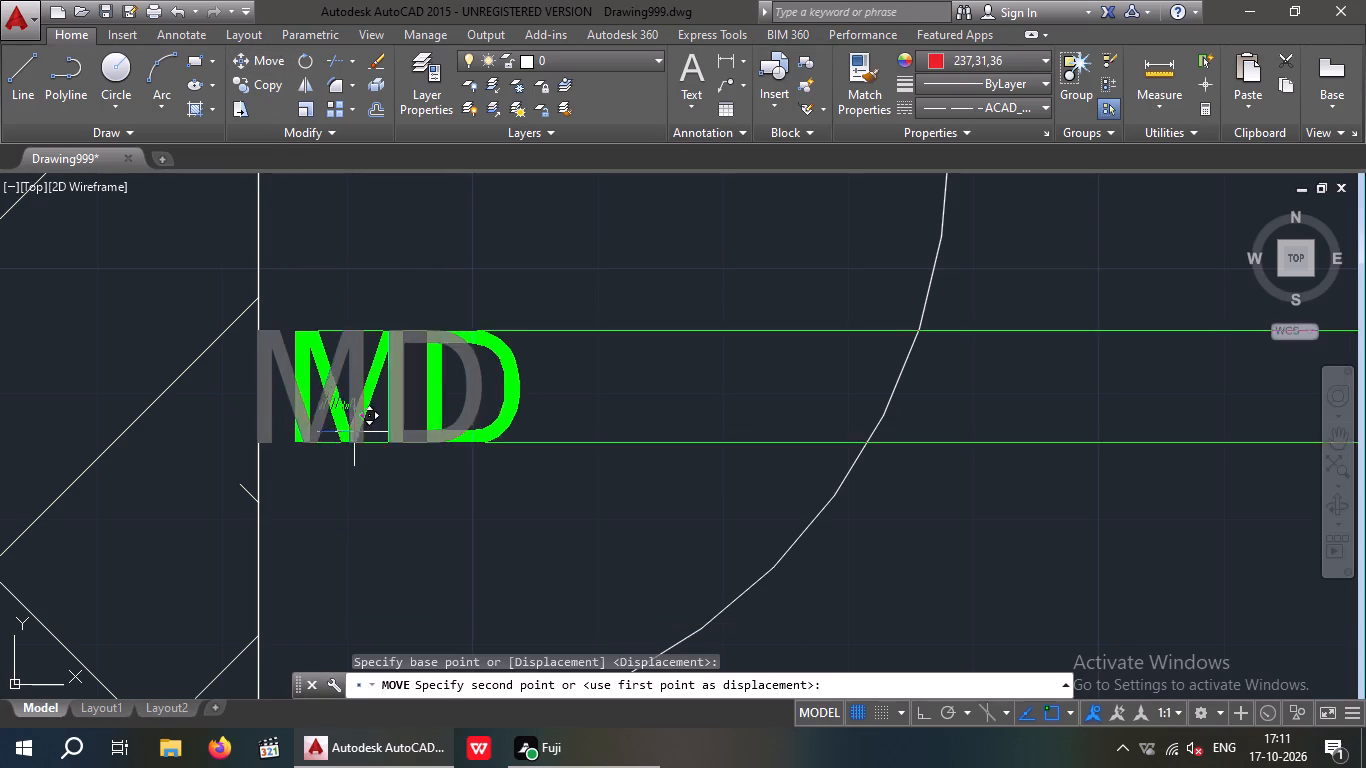
{"action": "left_click", "coordinate": [357, 435]}
Change the colour of the entrance MD label, the three D labels and the two bath-door D1 labels to Cyan.
{"action": "scroll", "coordinate": [362, 416], "scroll_direction": "down", "scroll_amount": 3}
{"action": "scroll", "coordinate": [438, 377], "scroll_direction": "down", "scroll_amount": 2}
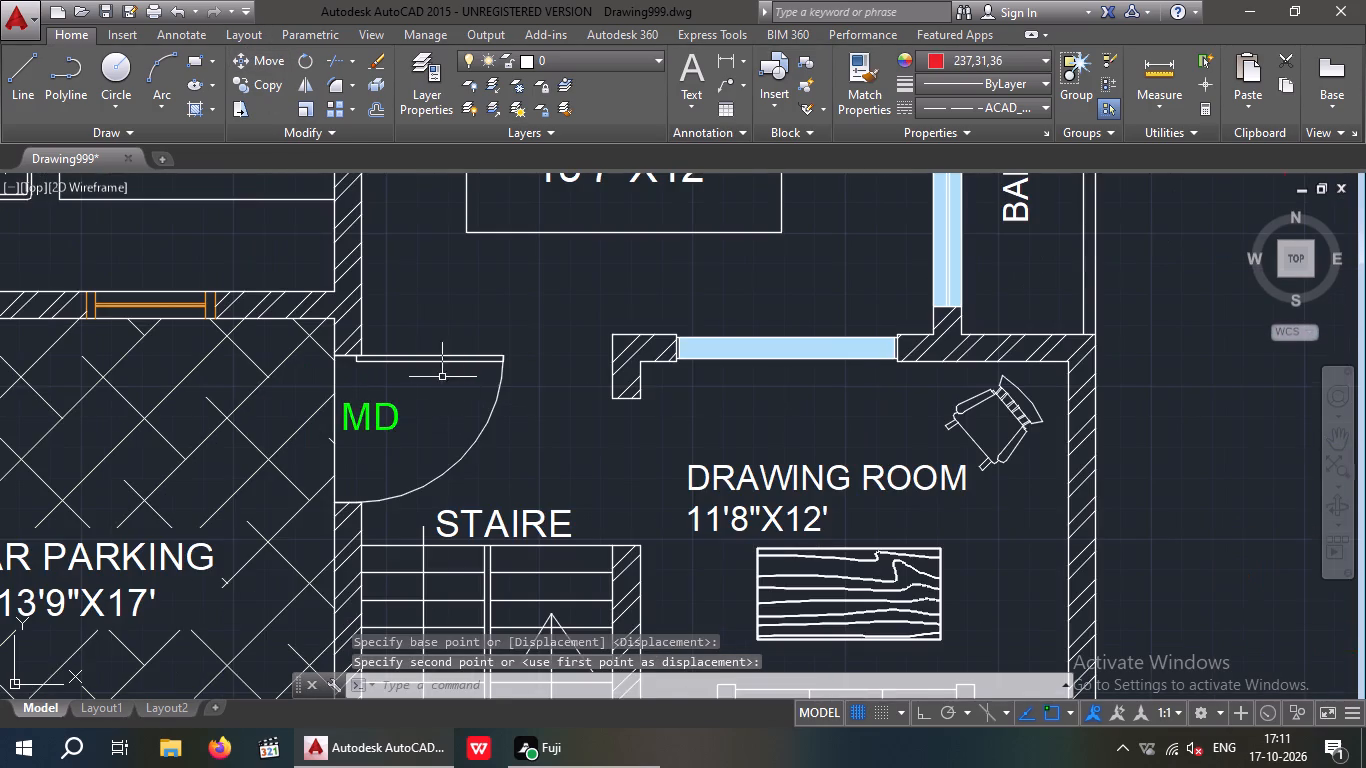
{"action": "scroll", "coordinate": [428, 380], "scroll_direction": "down", "scroll_amount": 2}
{"action": "middle_click_drag", "start_coordinate": [425, 384], "coordinate": [348, 432]}
{"action": "scroll", "coordinate": [359, 440], "scroll_direction": "up", "scroll_amount": 2}
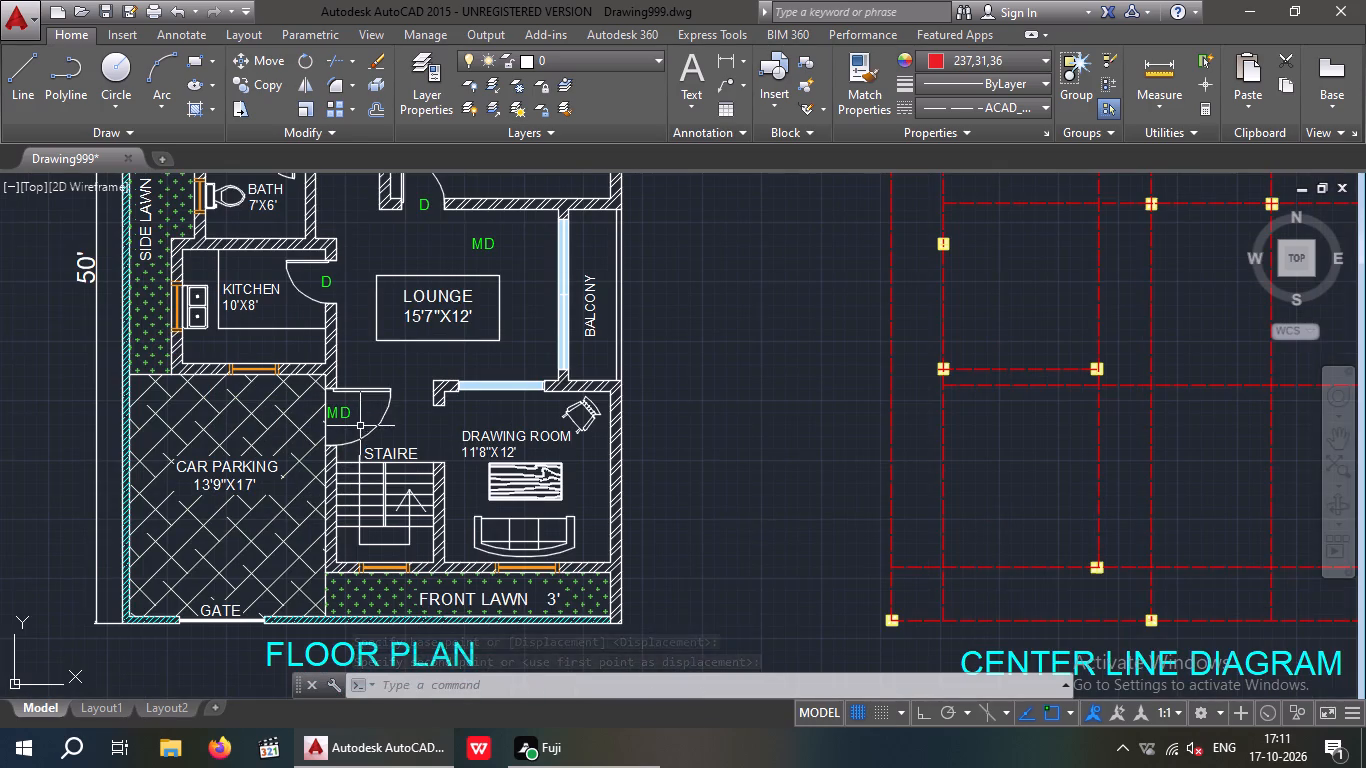
{"action": "middle_click_drag", "start_coordinate": [357, 436], "coordinate": [337, 488]}
{"action": "left_click", "coordinate": [327, 469]}
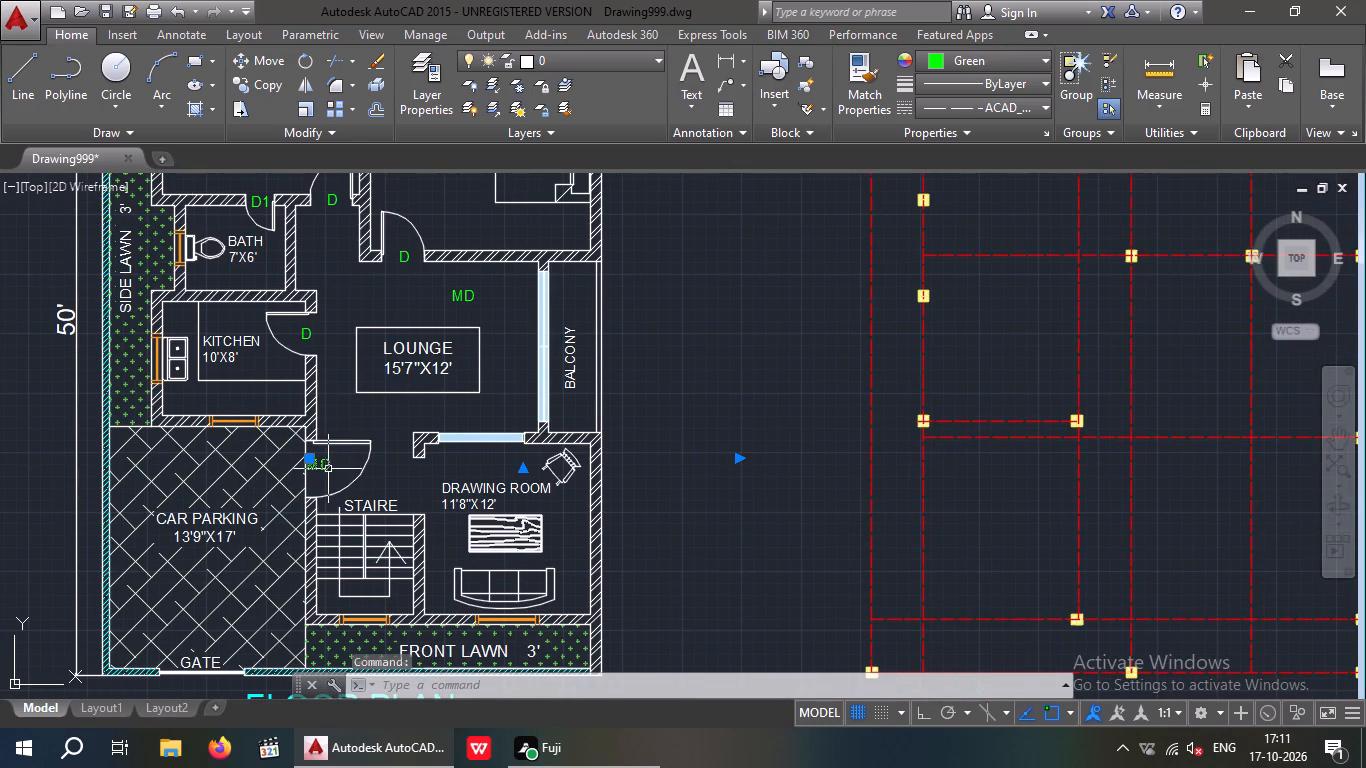
{"action": "left_click", "coordinate": [306, 331]}
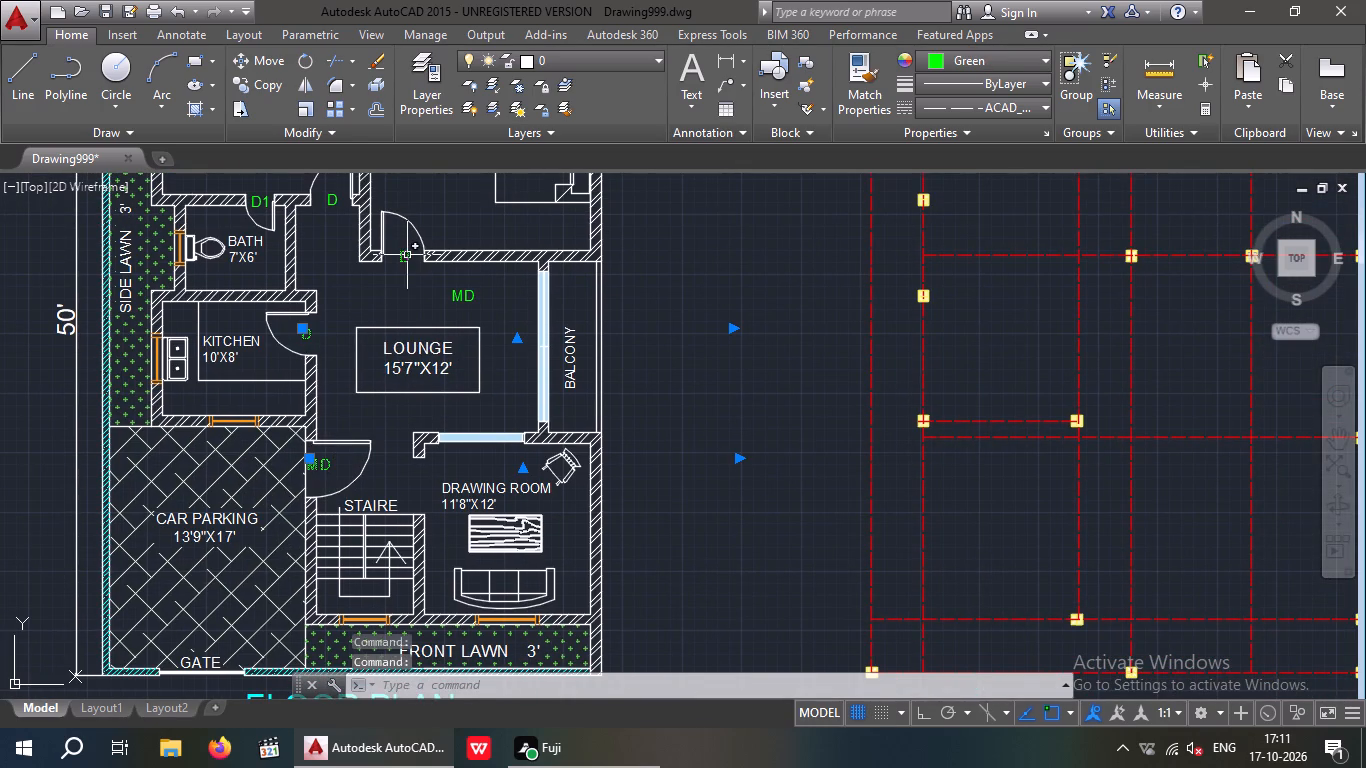
{"action": "left_click", "coordinate": [404, 255]}
{"action": "left_click_drag", "start_coordinate": [335, 203], "coordinate": [311, 209]}
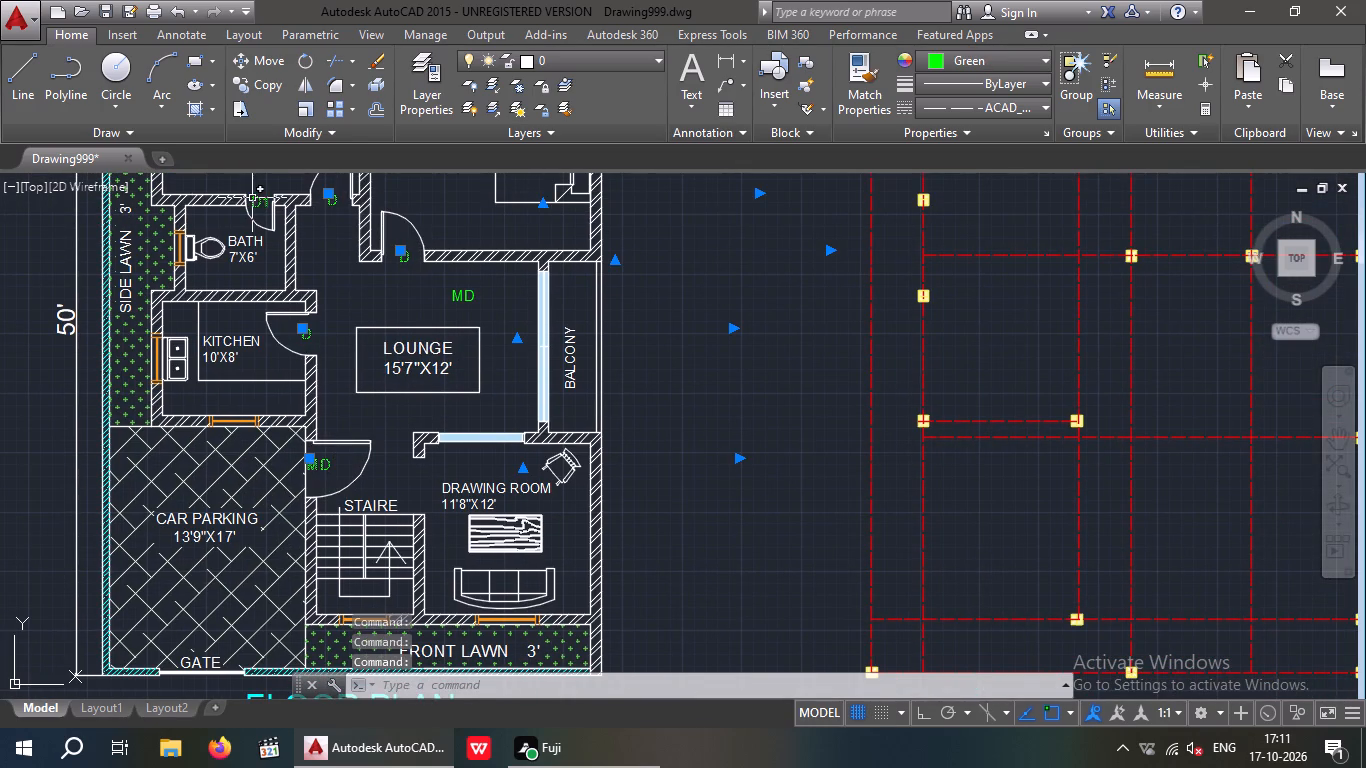
{"action": "left_click", "coordinate": [255, 198]}
{"action": "middle_click_drag", "start_coordinate": [261, 250], "coordinate": [218, 471]}
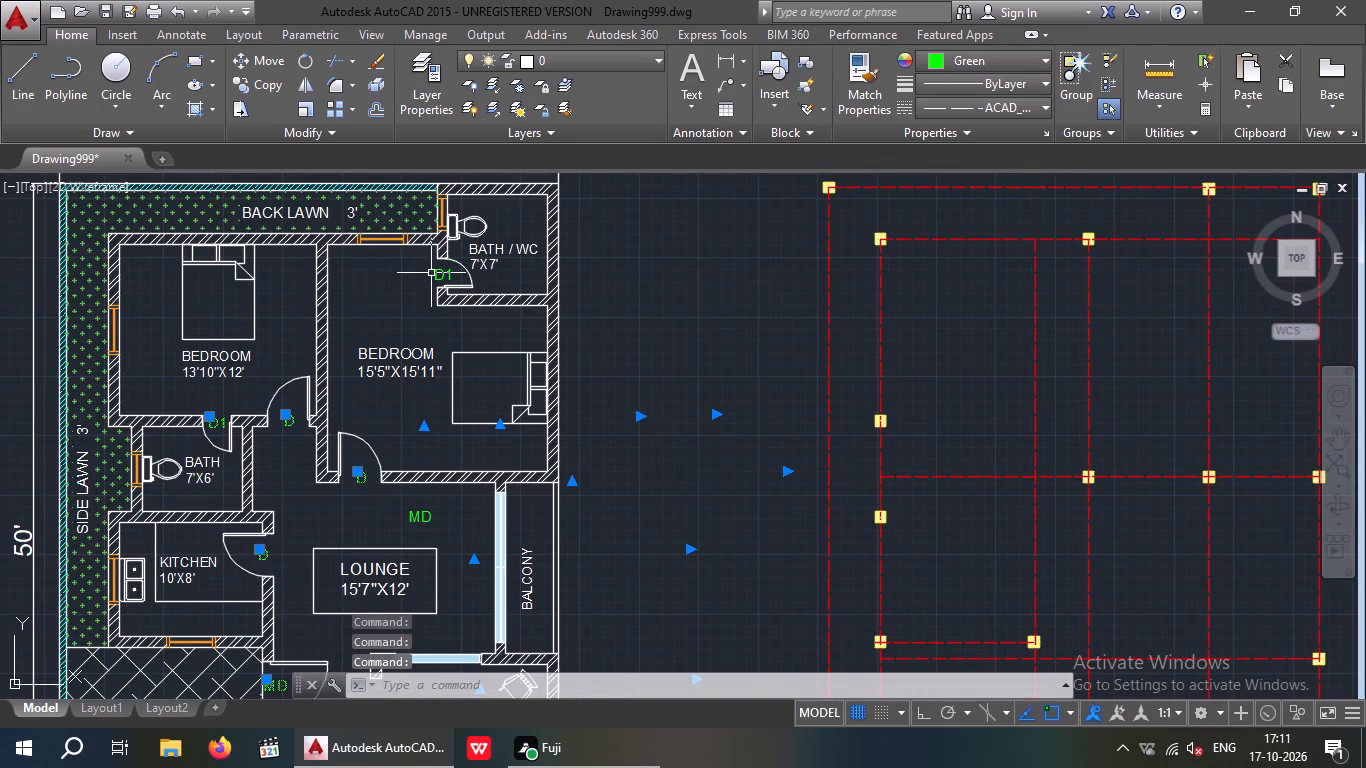
{"action": "left_click", "coordinate": [439, 274]}
{"action": "left_click", "coordinate": [970, 62]}
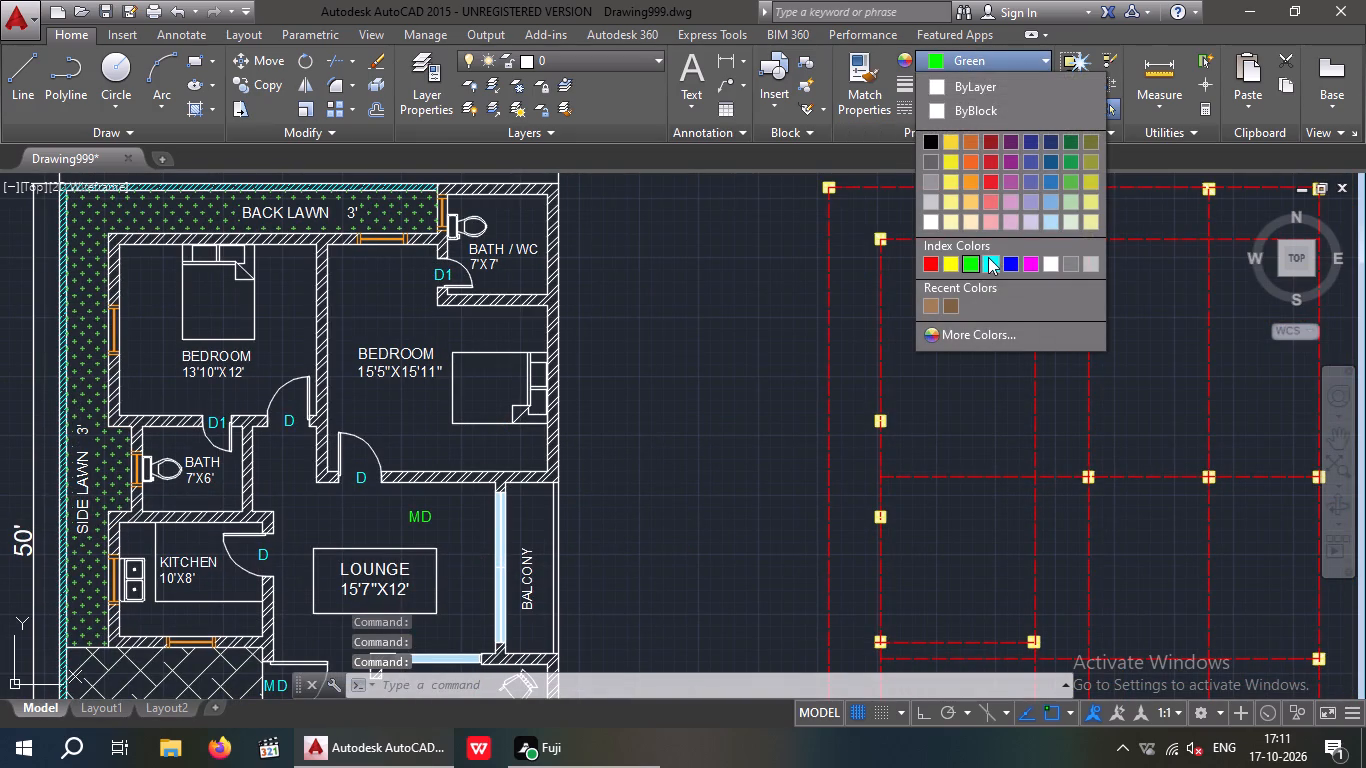
{"action": "left_click", "coordinate": [989, 257]}
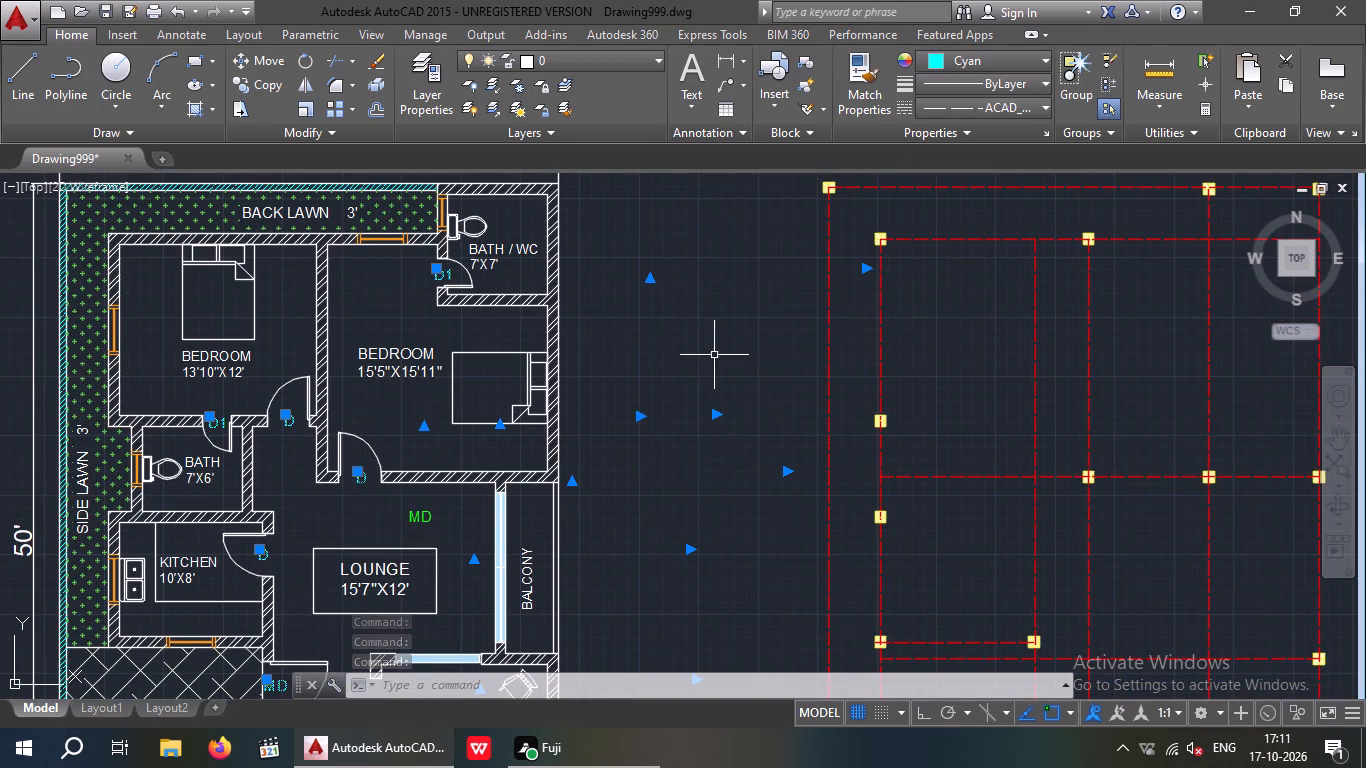
{"action": "key", "text": "Escape"}
Change the colour of the spare MD label above the LOUNGE text to Yellow.
{"action": "scroll", "coordinate": [651, 394], "scroll_direction": "down", "scroll_amount": 1}
{"action": "middle_click_drag", "start_coordinate": [658, 357], "coordinate": [676, 322]}
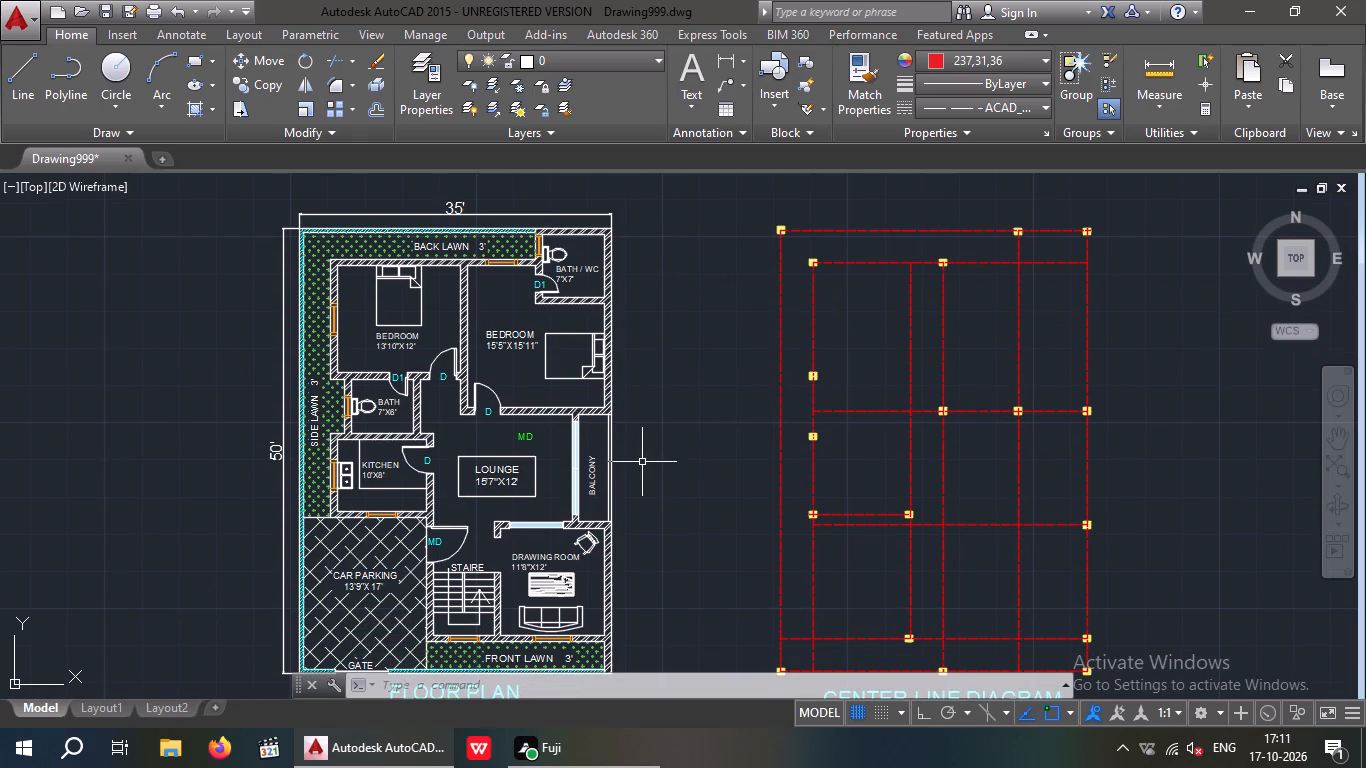
{"action": "scroll", "coordinate": [526, 440], "scroll_direction": "up", "scroll_amount": 1}
{"action": "left_click", "coordinate": [526, 435]}
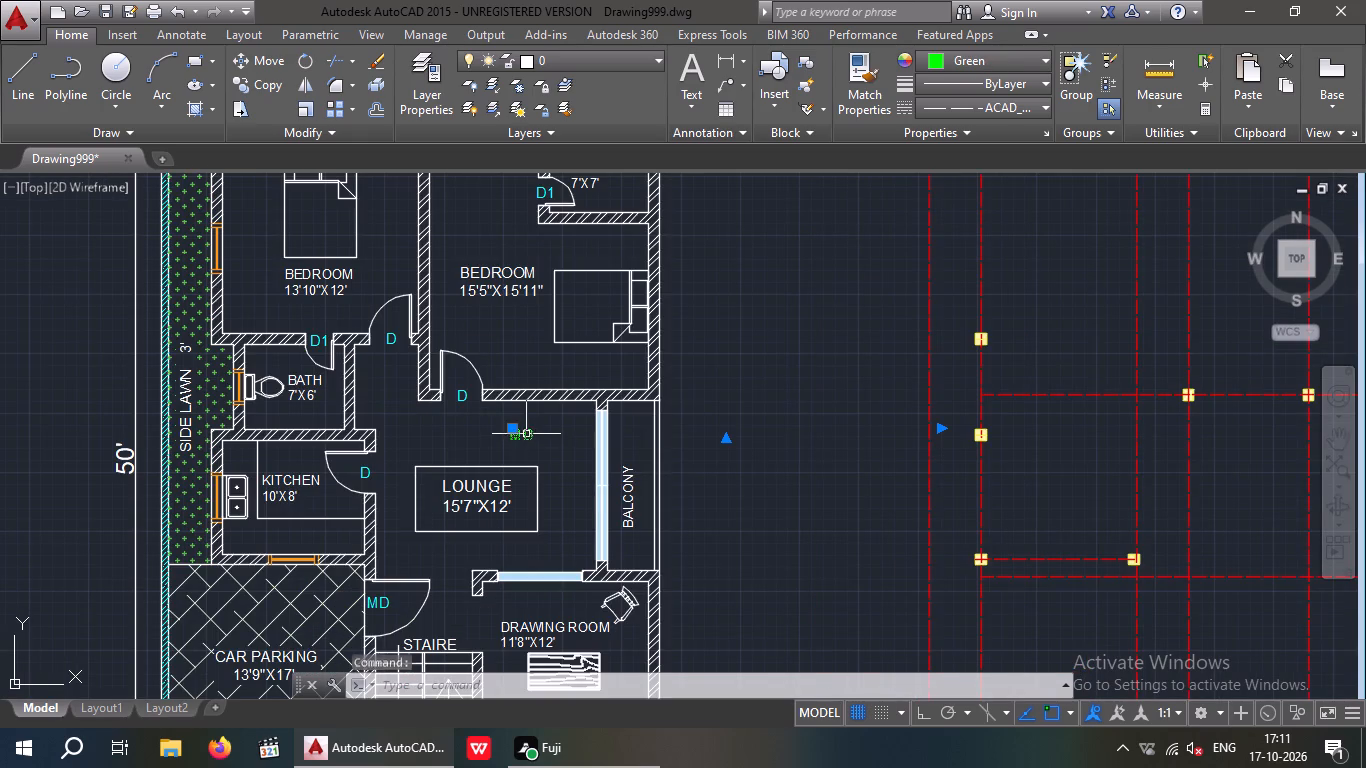
{"action": "left_click", "coordinate": [1006, 57]}
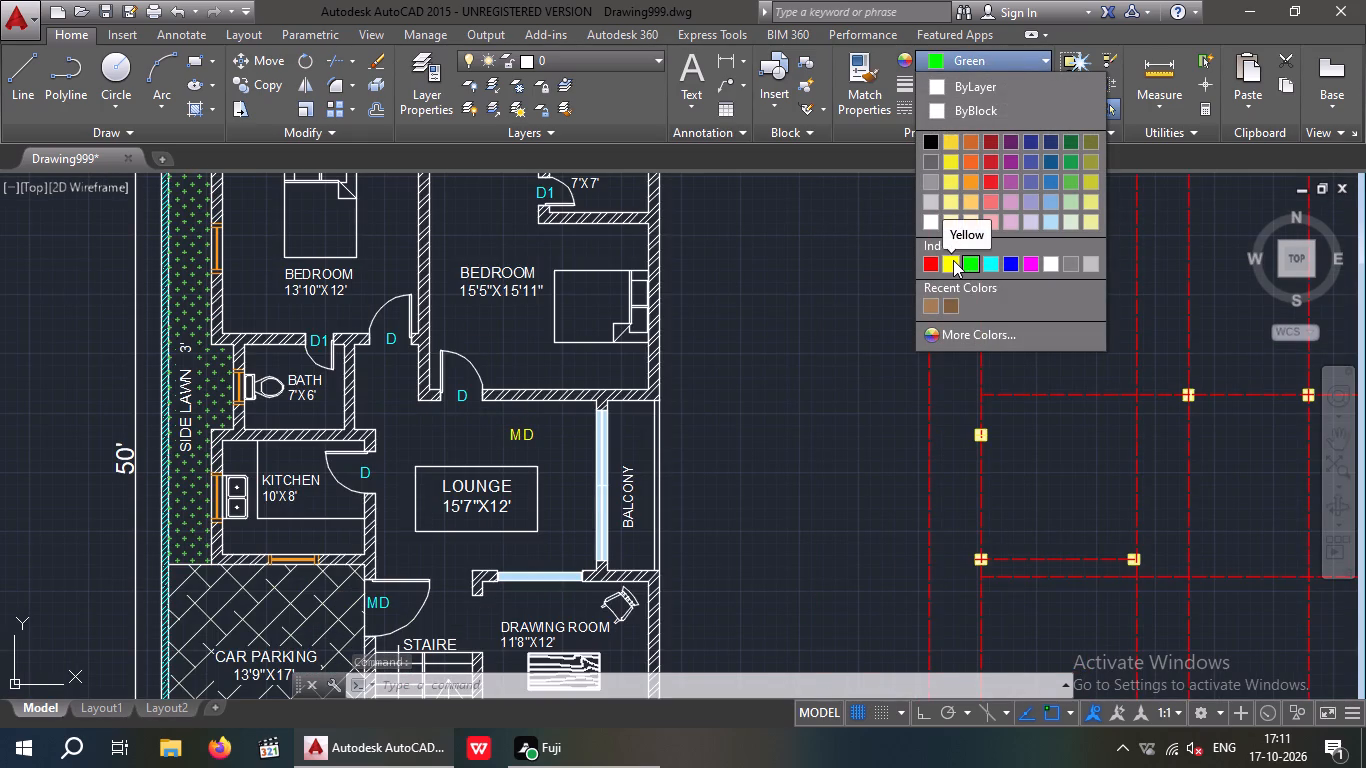
{"action": "left_click", "coordinate": [953, 260]}
{"action": "key", "text": "Escape"}
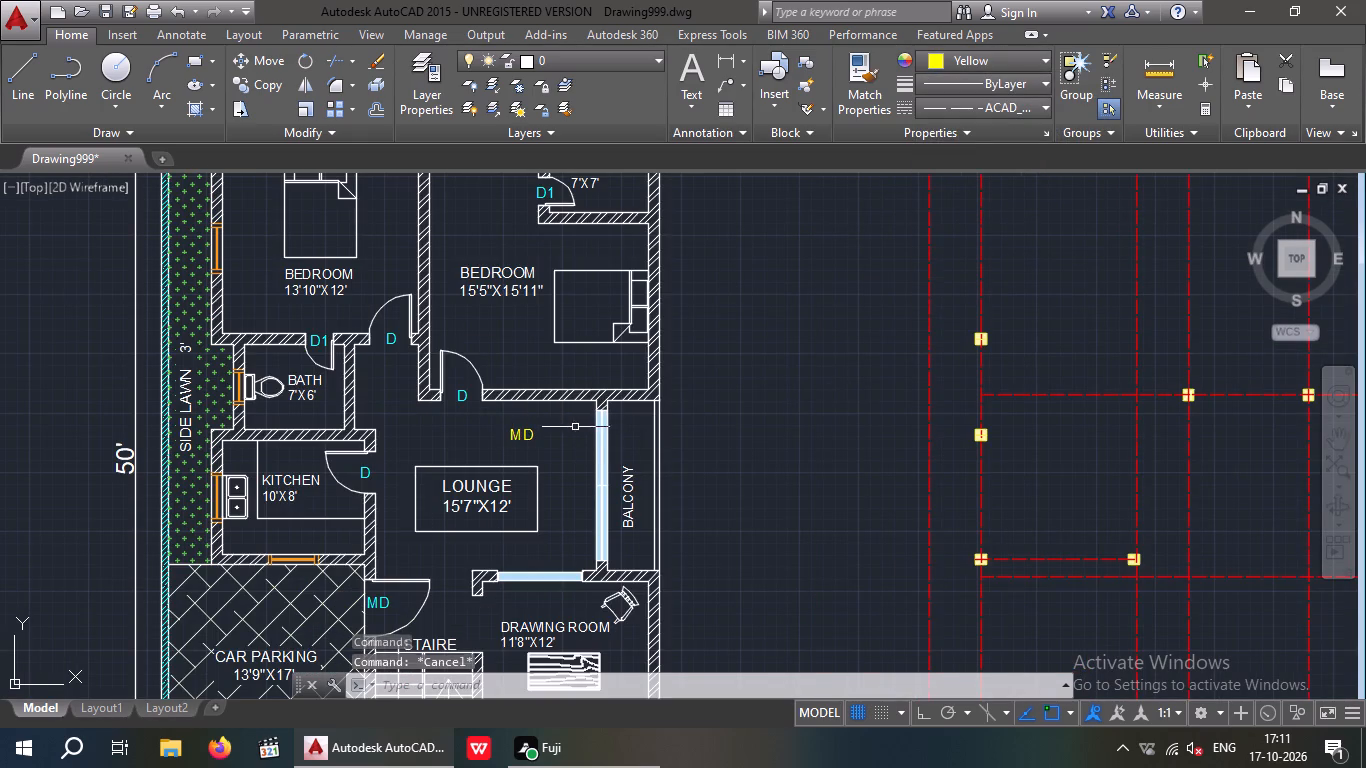
Change the text of the spare yellow MD label above the LOUNGE text to W.
{"action": "double_click", "coordinate": [520, 435]}
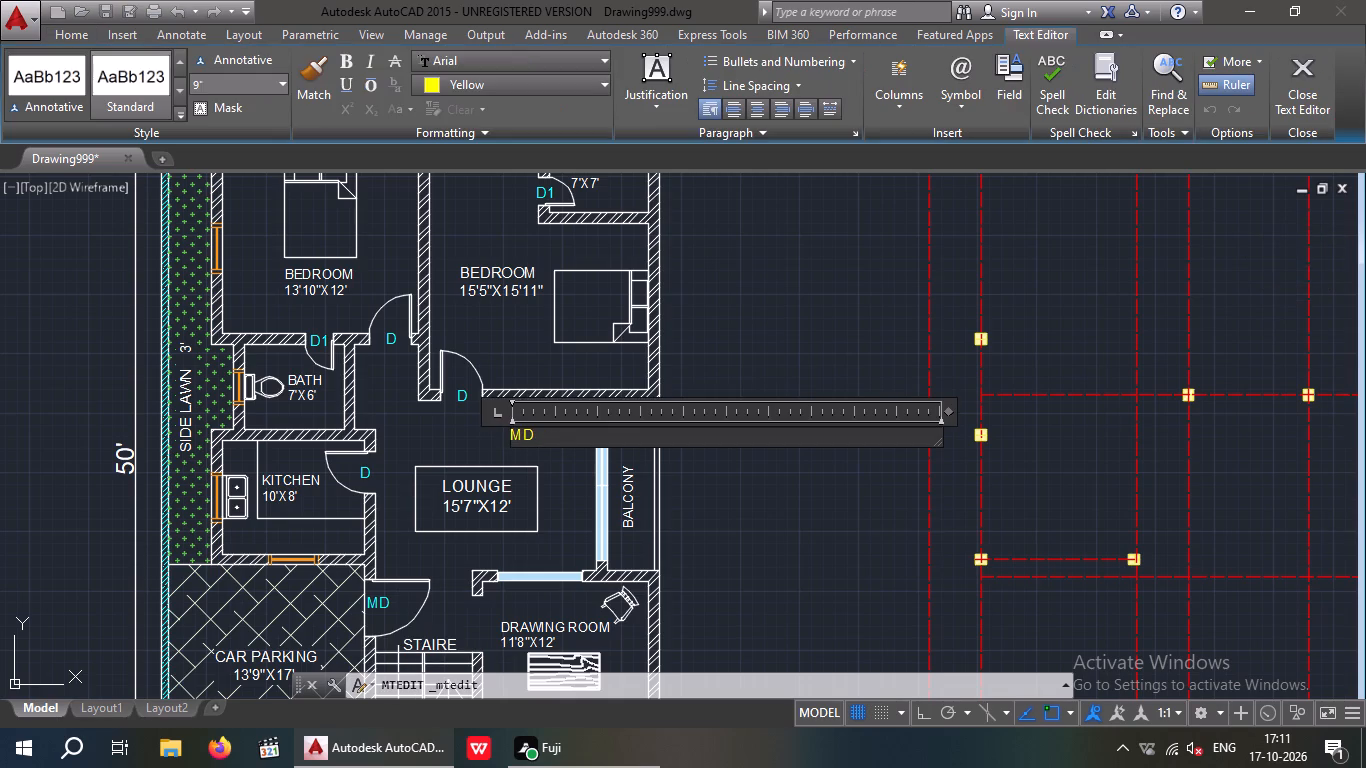
{"action": "left_click", "coordinate": [554, 438]}
{"action": "key", "text": "BackSpace"}
{"action": "key", "text": "BackSpace"}
{"action": "key", "text": "w"}
{"action": "scroll", "coordinate": [478, 371], "scroll_direction": "down", "scroll_amount": 1}
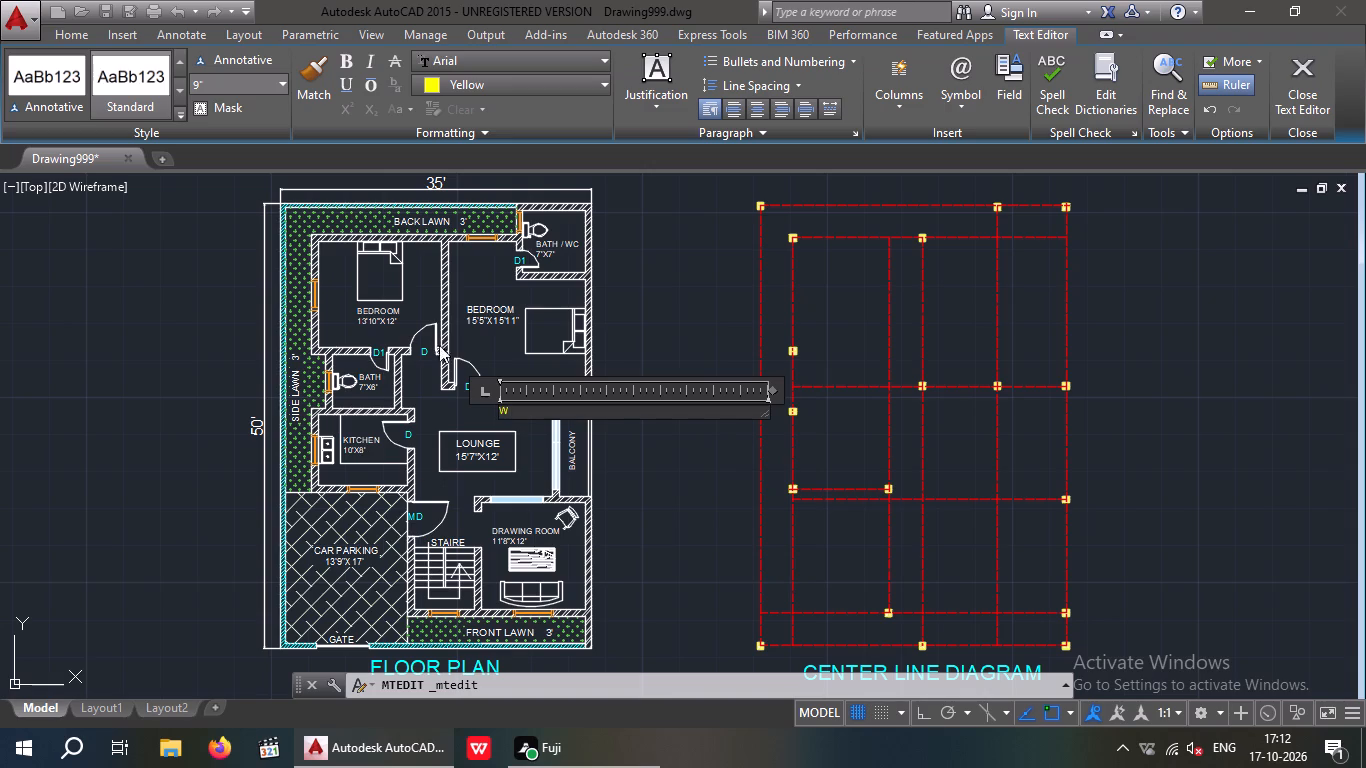
{"action": "left_click", "coordinate": [496, 346]}
Copy the W label to the 13'10"X12' bedroom's side-lawn window and the 15'5"X15'11" bedroom's back-lawn window.
{"action": "scroll", "coordinate": [540, 455], "scroll_direction": "up", "scroll_amount": 1}
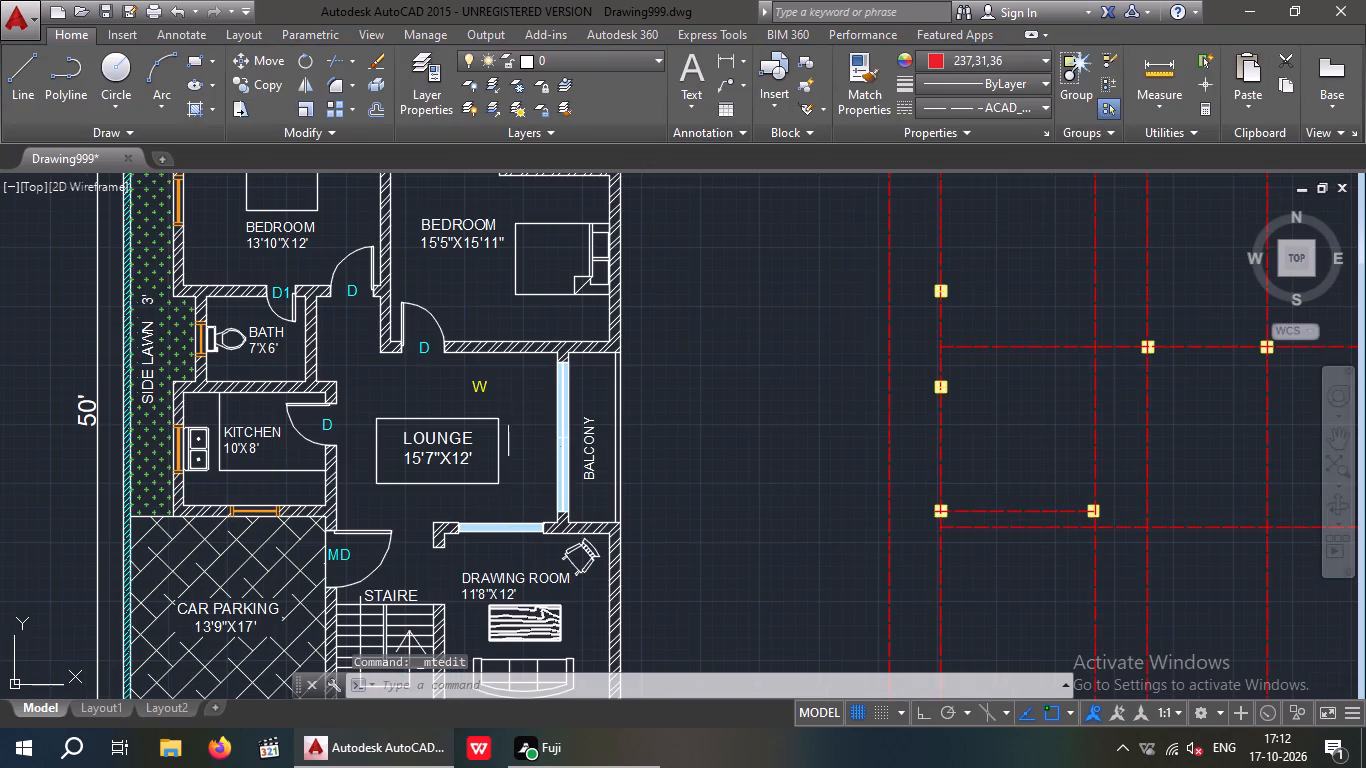
{"action": "left_click_drag", "start_coordinate": [516, 385], "coordinate": [506, 400]}
{"action": "left_click", "coordinate": [462, 390]}
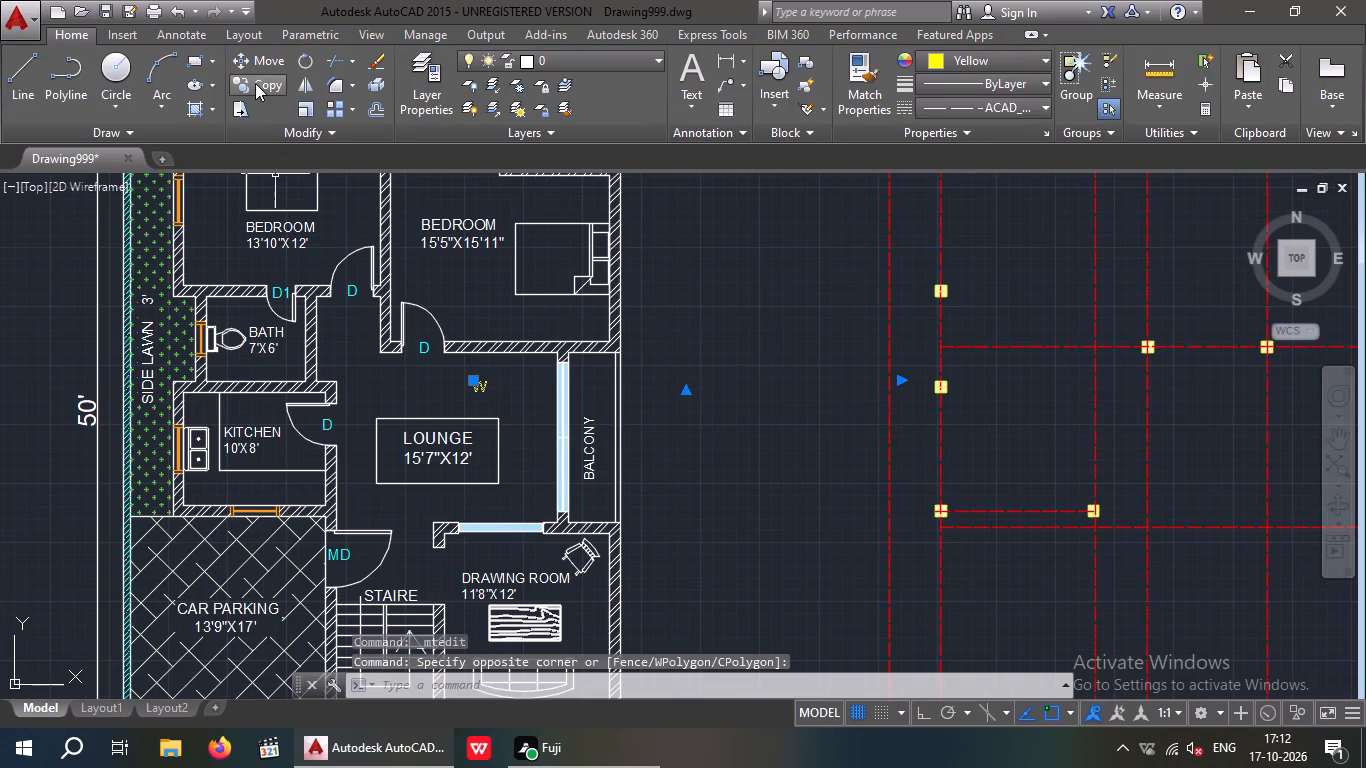
{"action": "left_click", "coordinate": [258, 90]}
{"action": "left_click", "coordinate": [477, 396]}
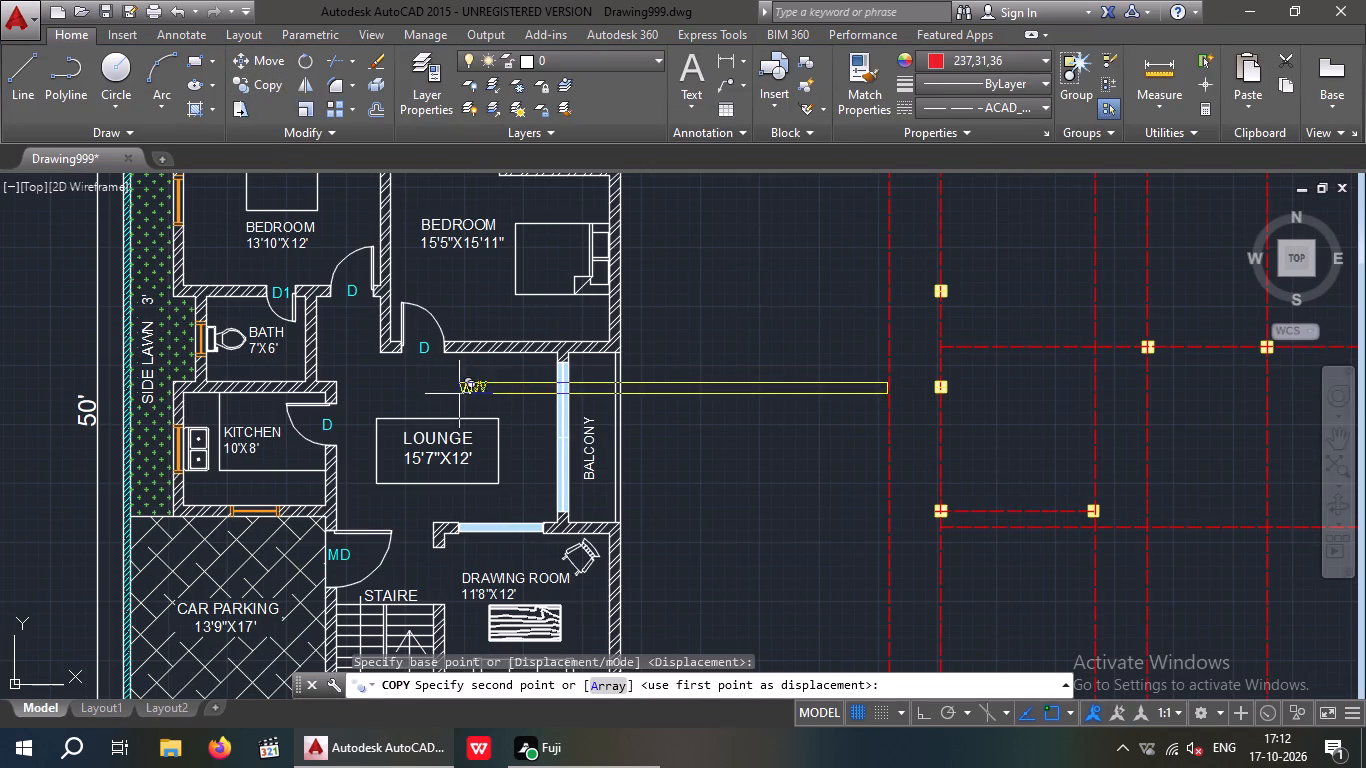
{"action": "middle_click_drag", "start_coordinate": [457, 394], "coordinate": [571, 511]}
{"action": "scroll", "coordinate": [285, 323], "scroll_direction": "up", "scroll_amount": 4}
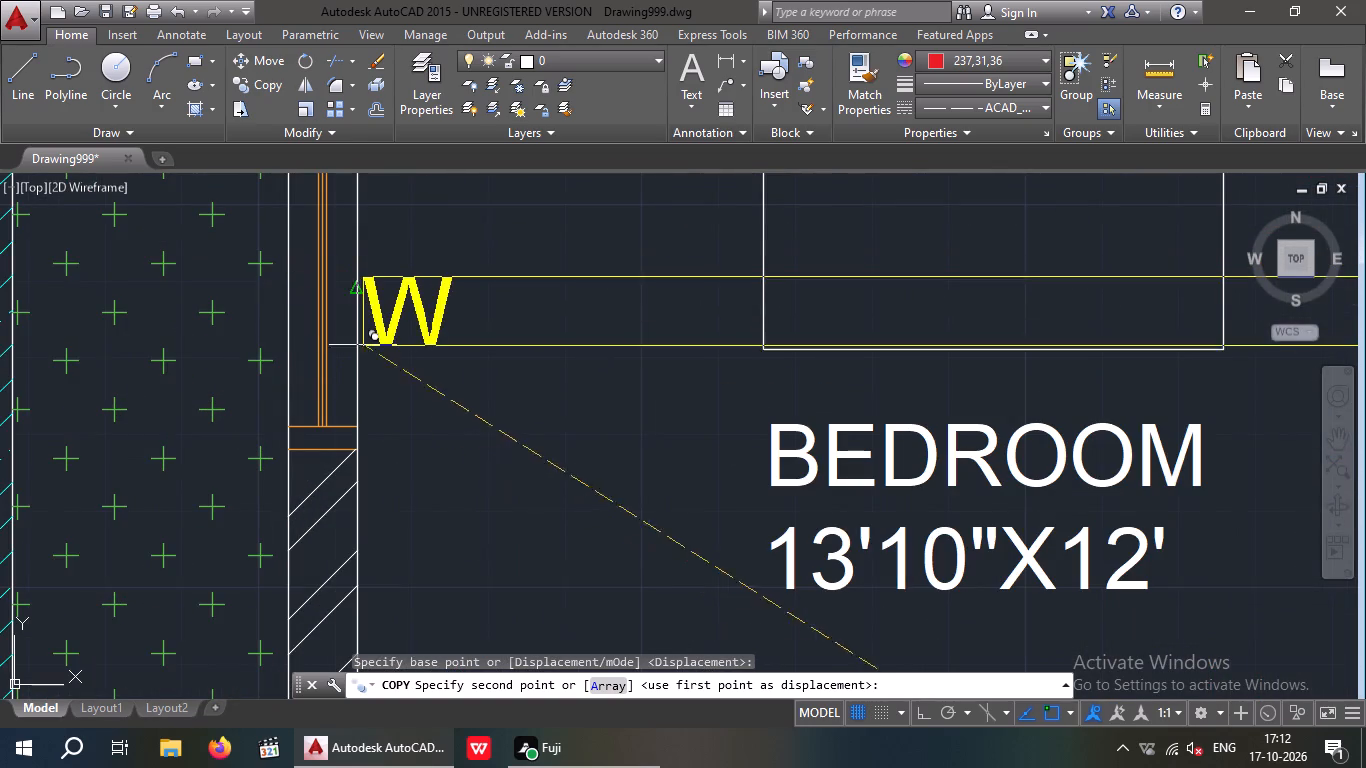
{"action": "left_click", "coordinate": [190, 311]}
{"action": "scroll", "coordinate": [214, 323], "scroll_direction": "down", "scroll_amount": 3}
{"action": "middle_click_drag", "start_coordinate": [317, 329], "coordinate": [304, 428]}
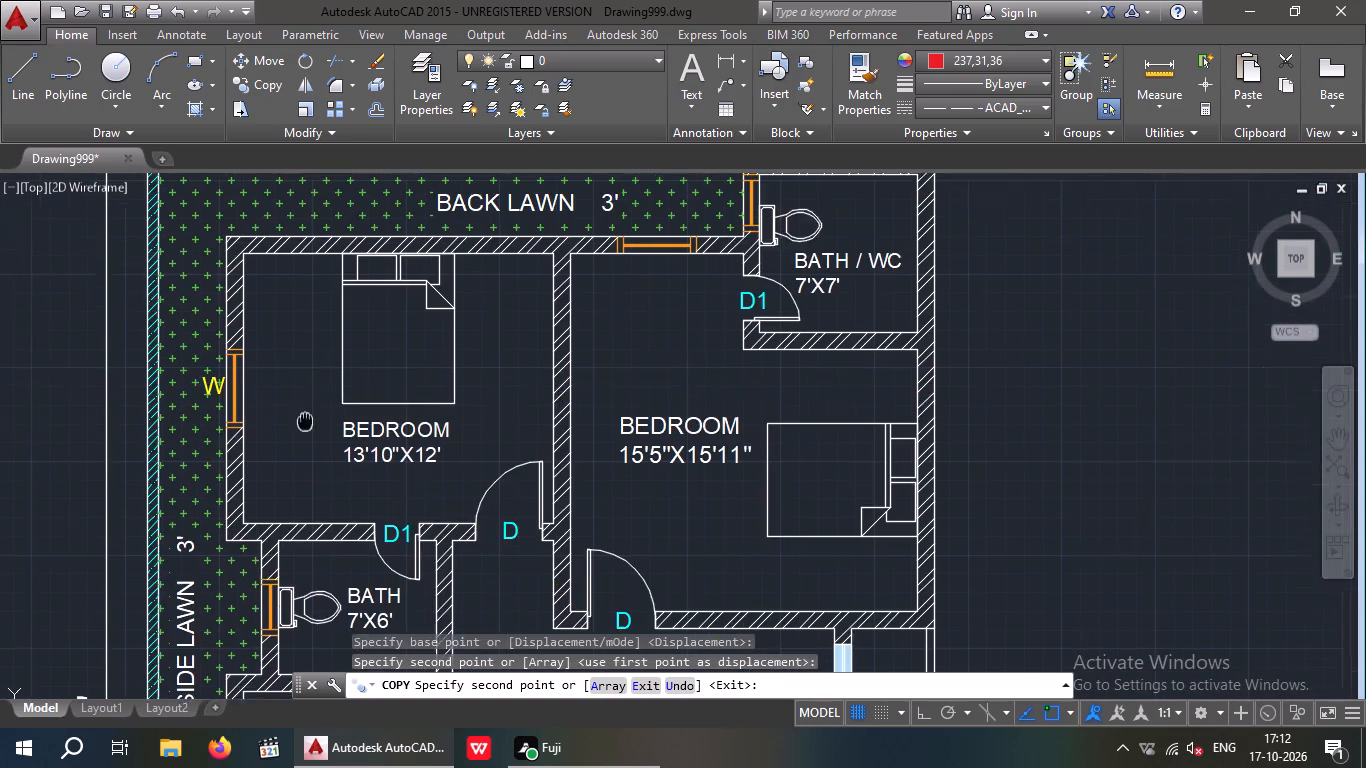
{"action": "middle_click_drag", "start_coordinate": [304, 428], "coordinate": [292, 472]}
{"action": "scroll", "coordinate": [645, 299], "scroll_direction": "up", "scroll_amount": 2}
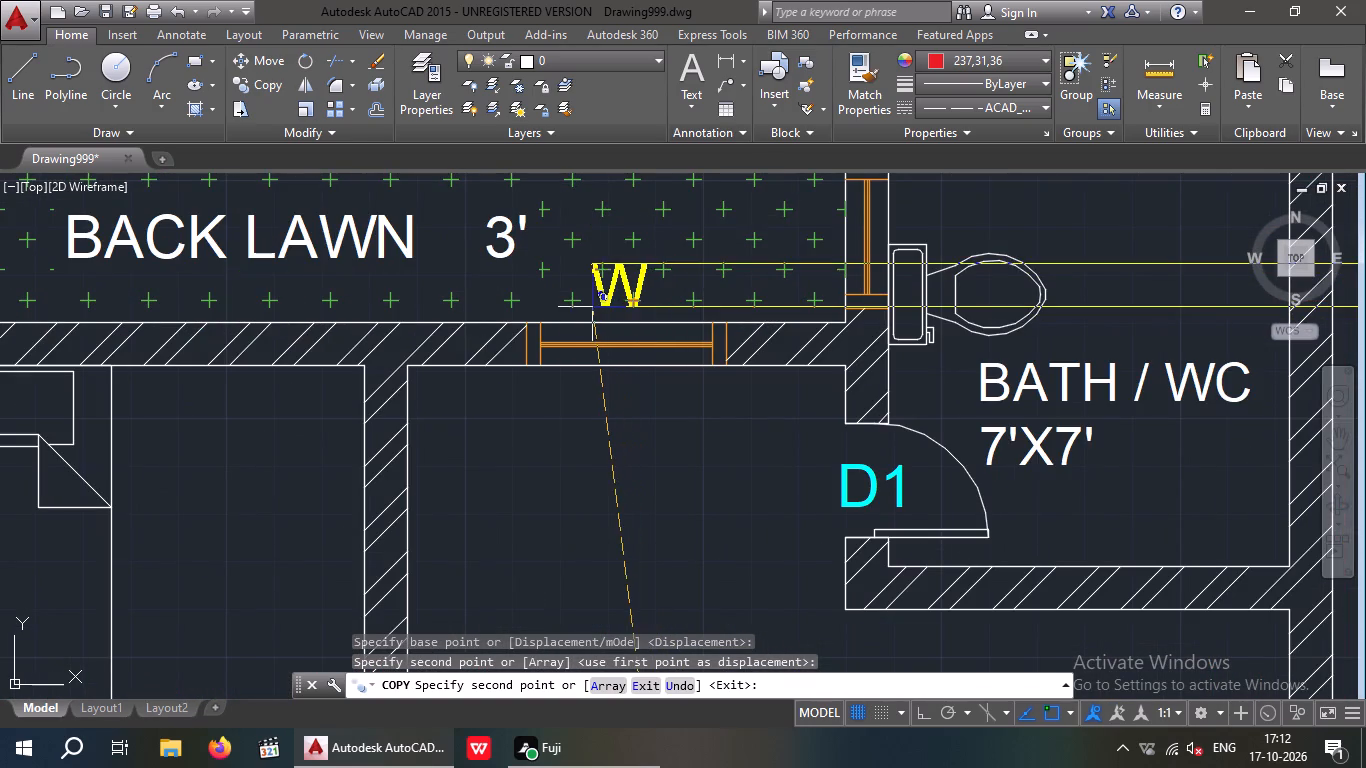
{"action": "left_click", "coordinate": [603, 308]}
Copy the W label to the kitchen's two windows, one on the side lawn and one facing the car parking.
{"action": "scroll", "coordinate": [692, 313], "scroll_direction": "down", "scroll_amount": 3}
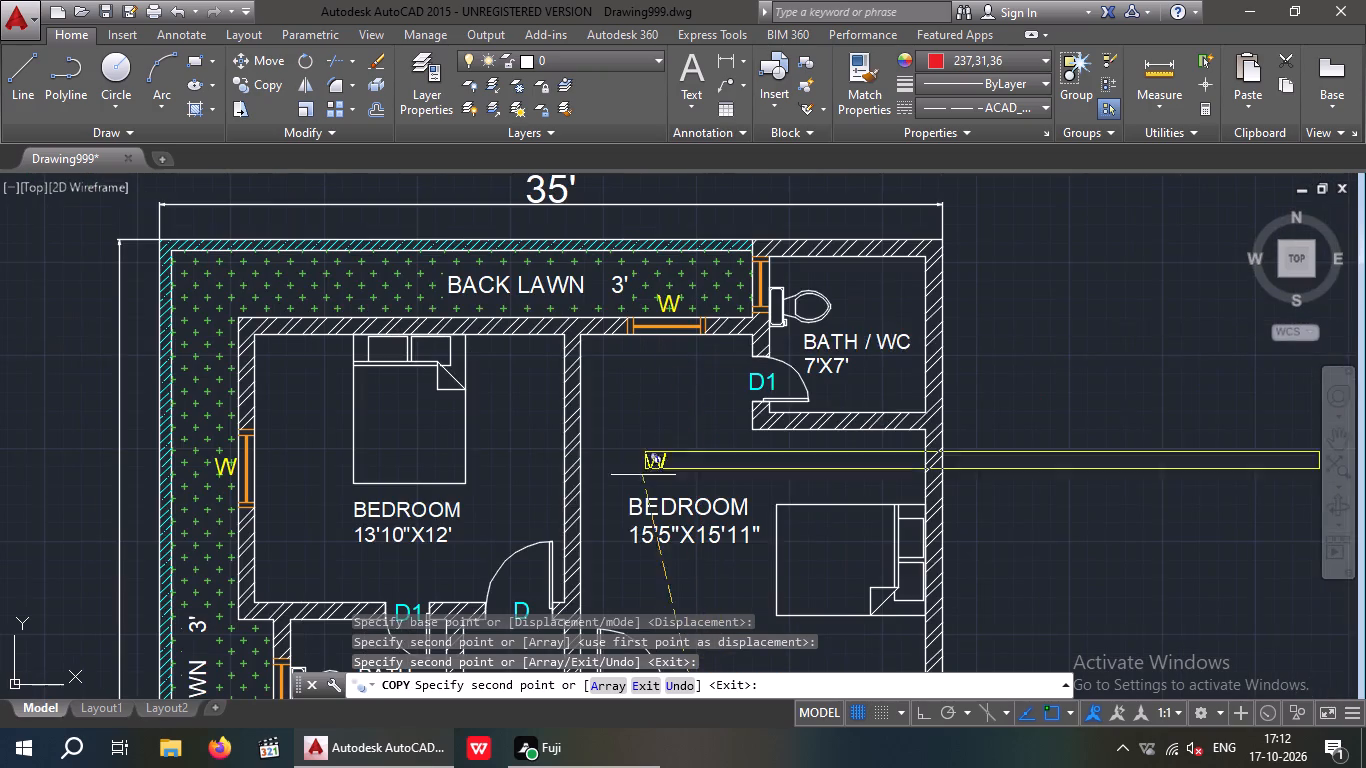
{"action": "middle_click_drag", "start_coordinate": [605, 447], "coordinate": [688, 300]}
{"action": "middle_click_drag", "start_coordinate": [462, 580], "coordinate": [509, 328]}
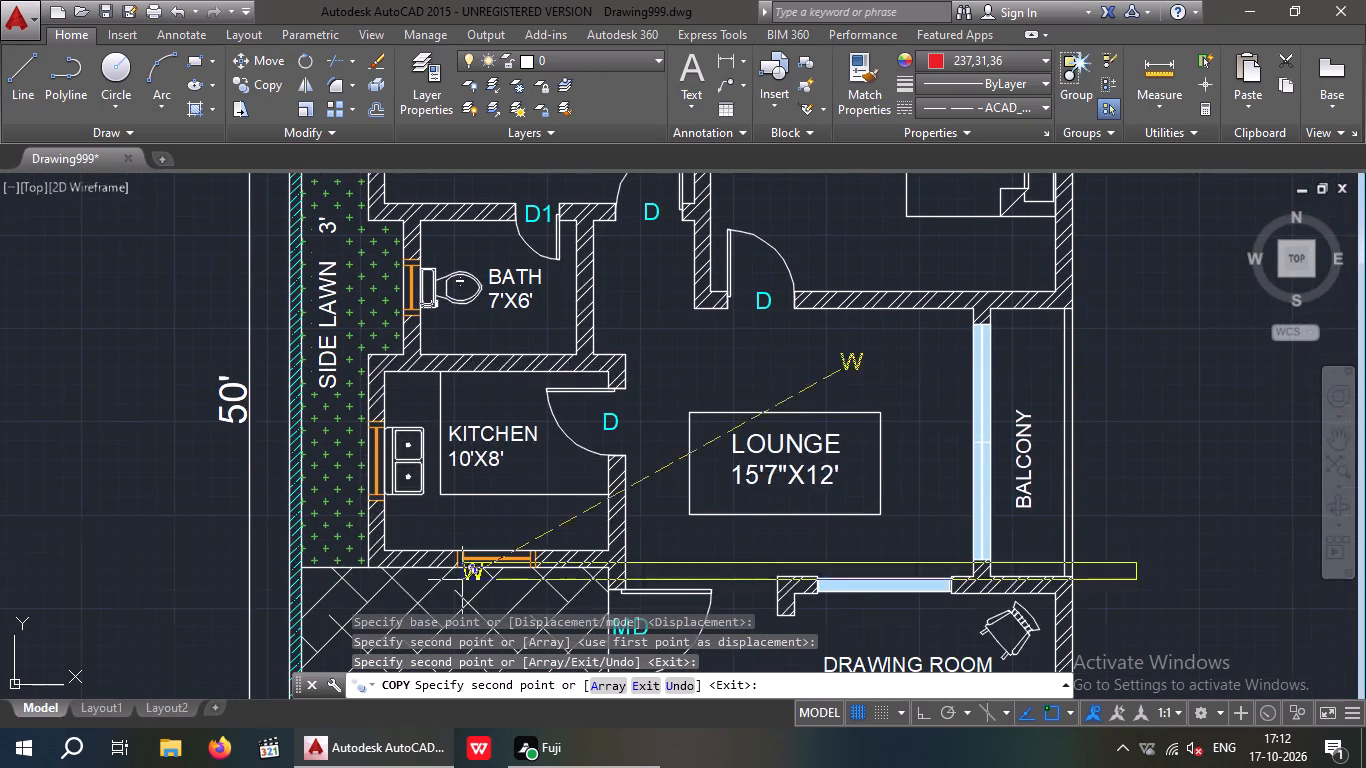
{"action": "scroll", "coordinate": [332, 477], "scroll_direction": "up", "scroll_amount": 2}
{"action": "left_click", "coordinate": [357, 465]}
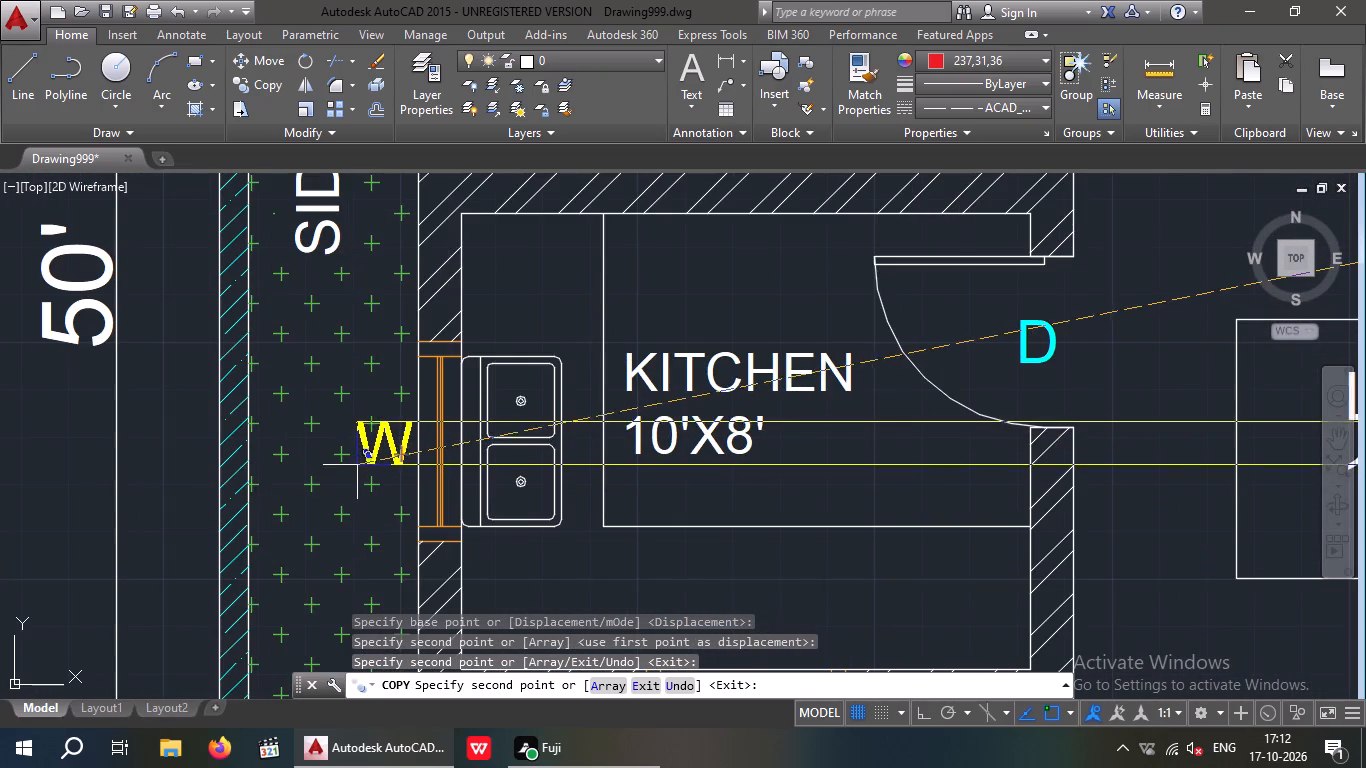
{"action": "scroll", "coordinate": [400, 445], "scroll_direction": "down", "scroll_amount": 1}
{"action": "scroll", "coordinate": [506, 518], "scroll_direction": "down", "scroll_amount": 1}
{"action": "middle_click_drag", "start_coordinate": [505, 518], "coordinate": [448, 313]}
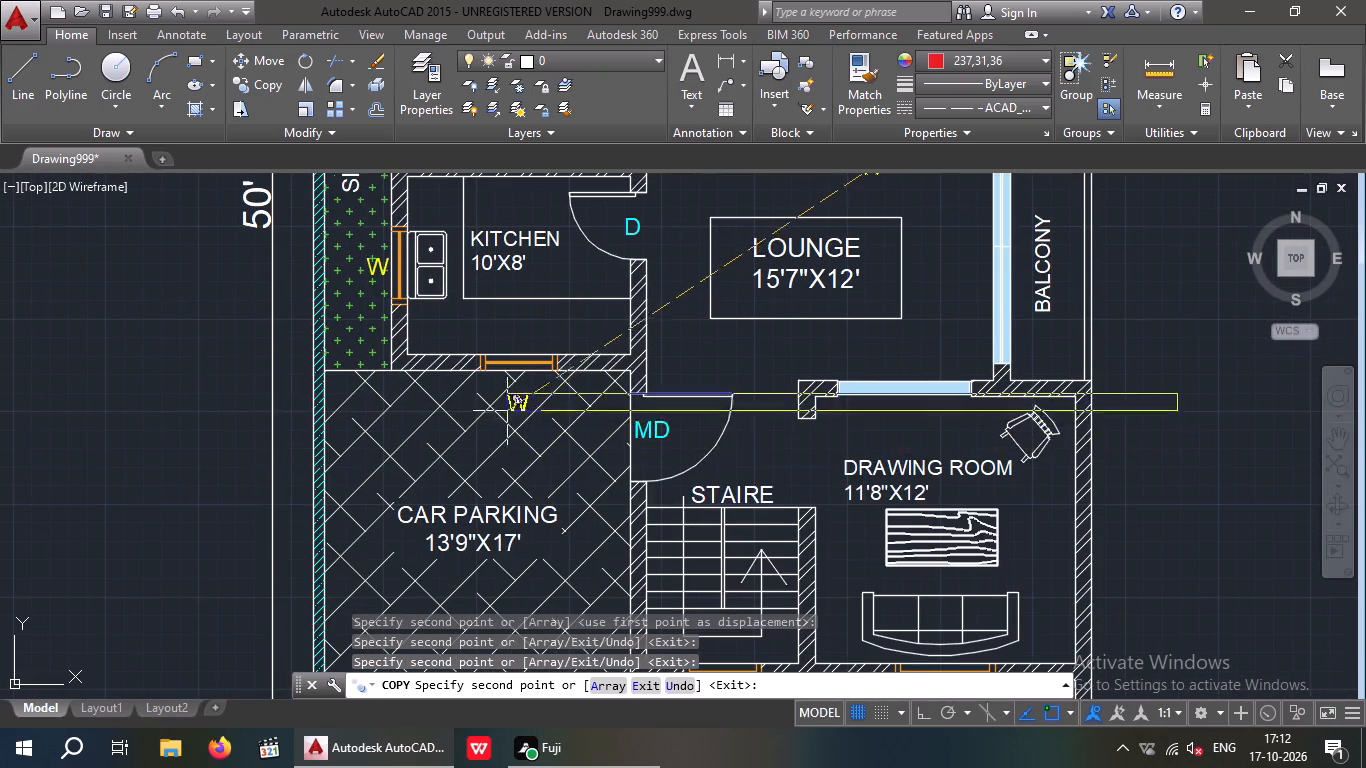
{"action": "scroll", "coordinate": [507, 410], "scroll_direction": "up", "scroll_amount": 3}
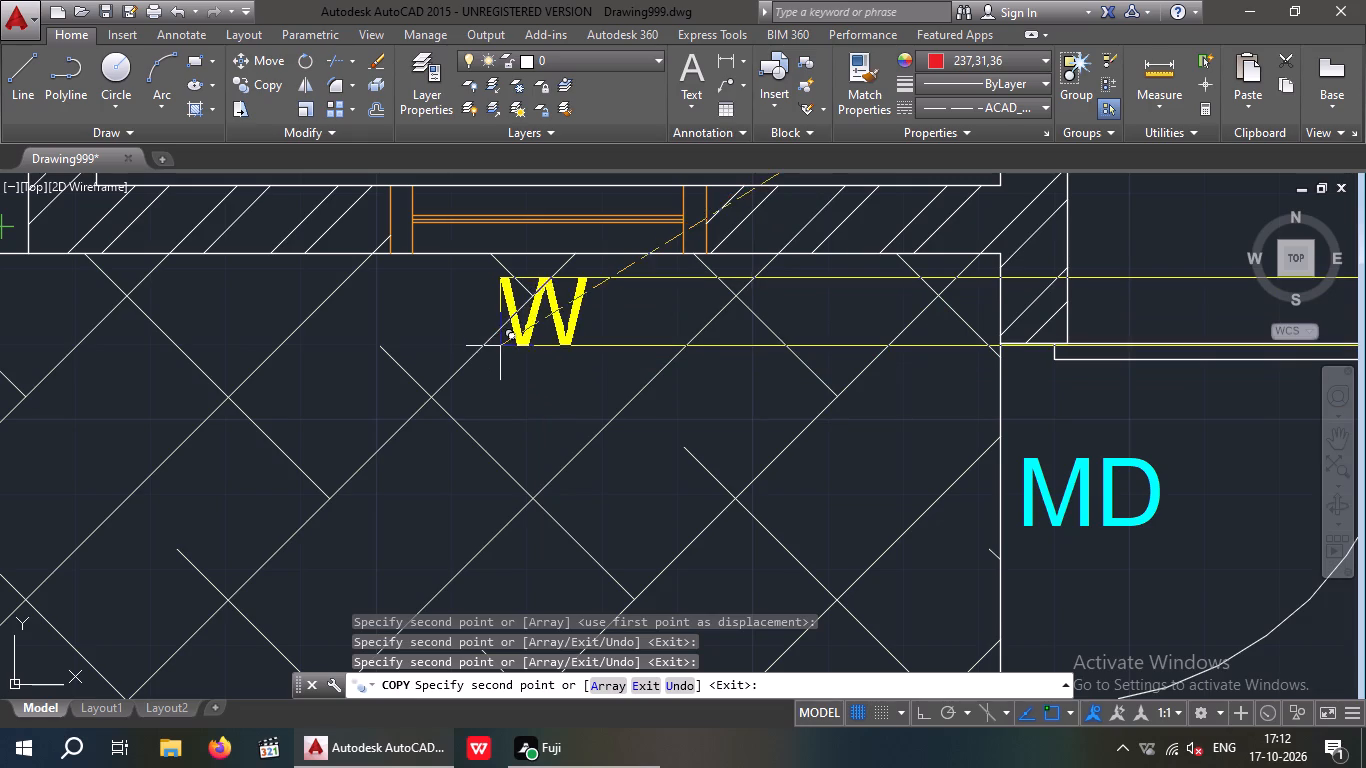
{"action": "left_click", "coordinate": [500, 343]}
Copy the W label to the staircase window on the front lawn and end the copying.
{"action": "scroll", "coordinate": [511, 351], "scroll_direction": "down", "scroll_amount": 4}
{"action": "middle_click_drag", "start_coordinate": [538, 419], "coordinate": [378, 309]}
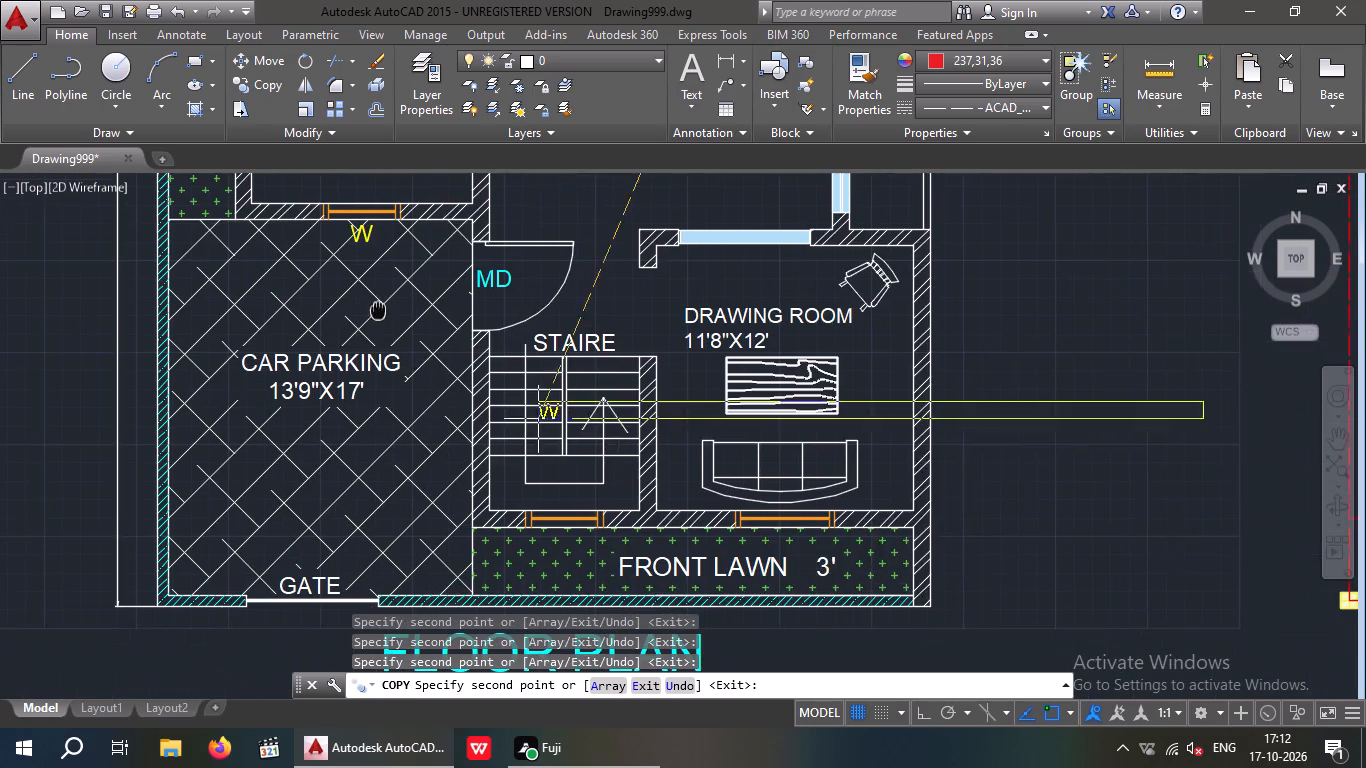
{"action": "scroll", "coordinate": [560, 563], "scroll_direction": "up", "scroll_amount": 2}
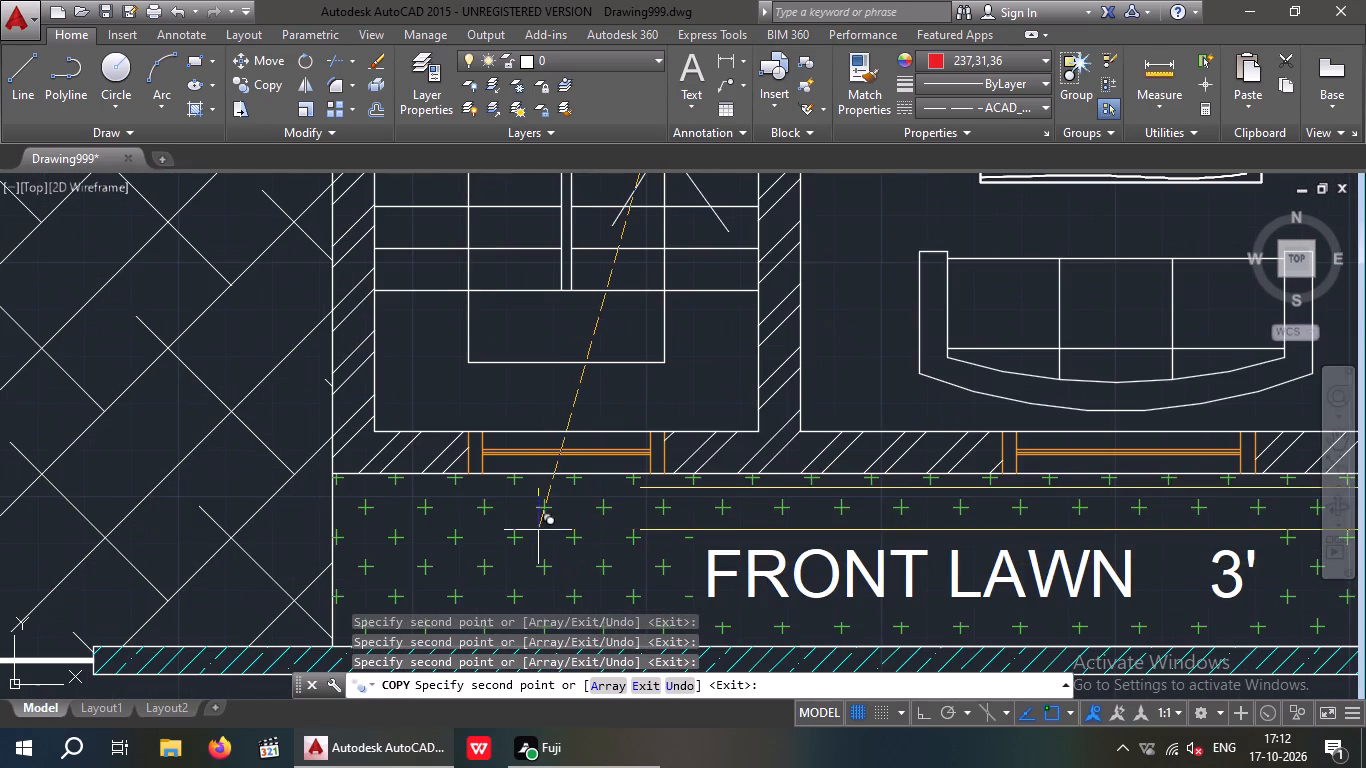
{"action": "left_click", "coordinate": [539, 530]}
{"action": "scroll", "coordinate": [548, 513], "scroll_direction": "down", "scroll_amount": 1}
{"action": "middle_click_drag", "start_coordinate": [612, 521], "coordinate": [392, 510]}
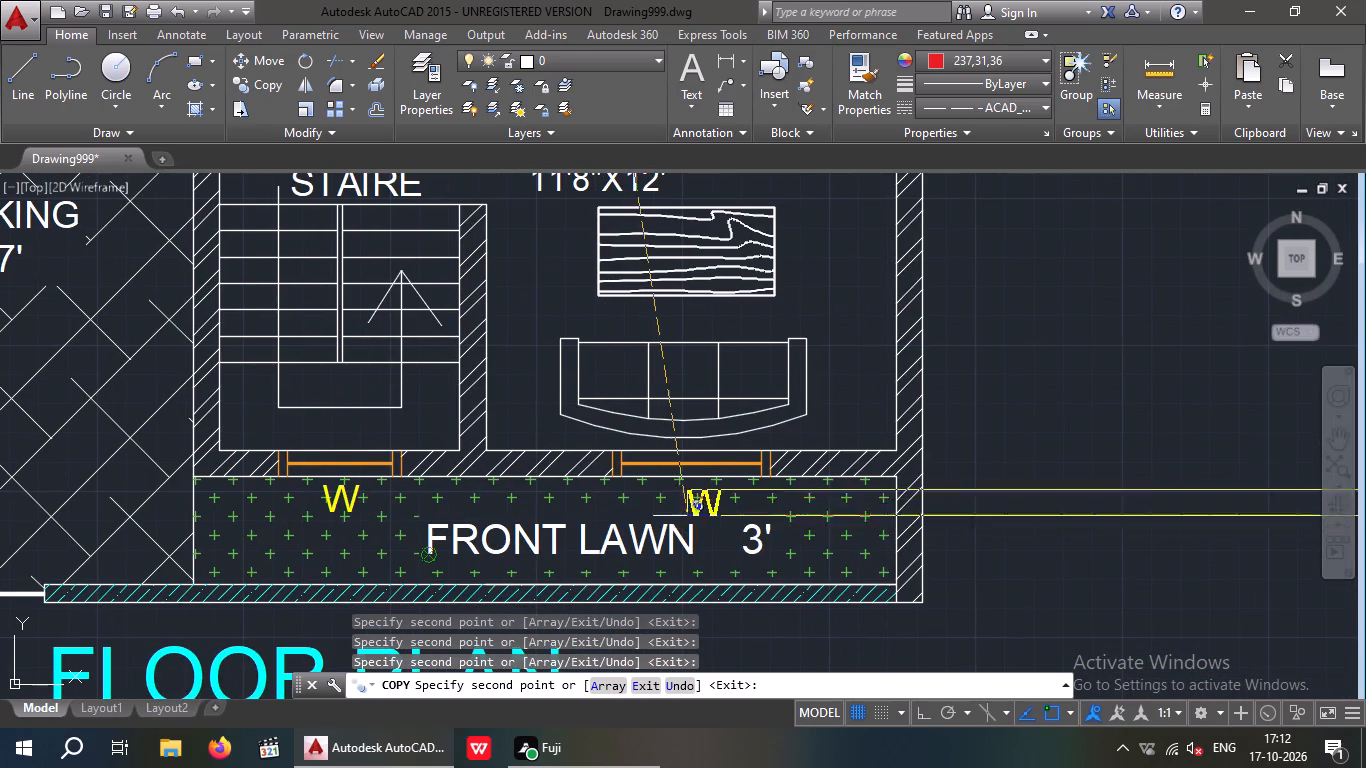
{"action": "key", "text": "Escape"}
Change the text of the spare W label above the LOUNGE text to V.
{"action": "scroll", "coordinate": [790, 512], "scroll_direction": "down", "scroll_amount": 2}
{"action": "middle_click_drag", "start_coordinate": [750, 519], "coordinate": [507, 593]}
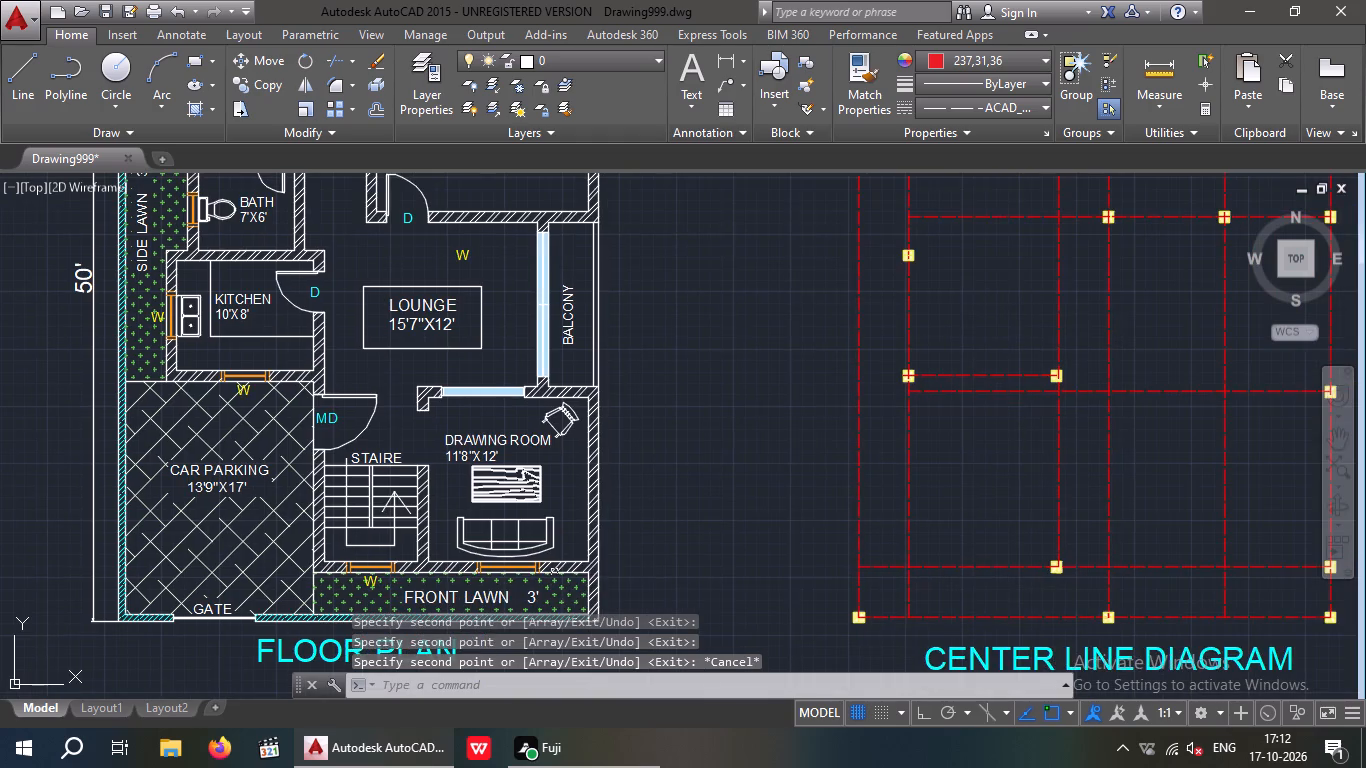
{"action": "middle_click_drag", "start_coordinate": [652, 486], "coordinate": [621, 561]}
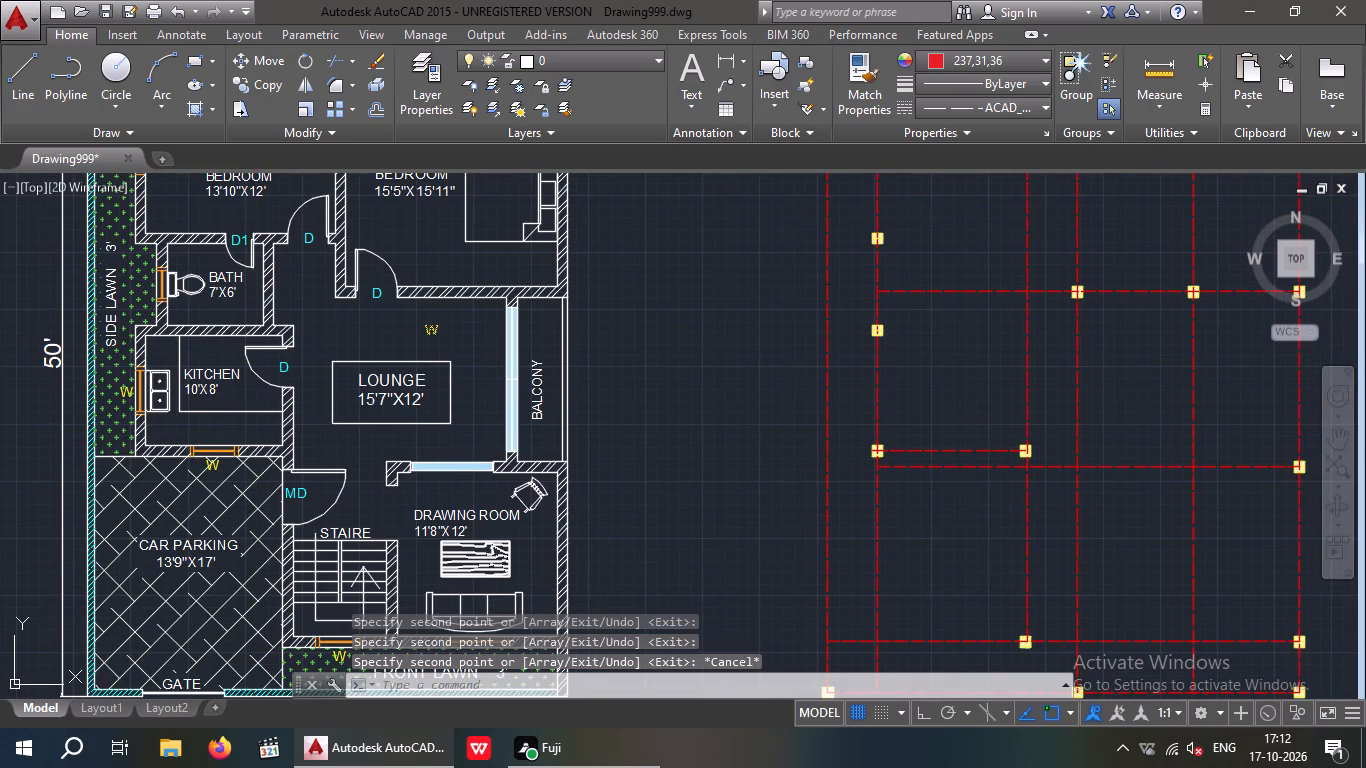
{"action": "double_click", "coordinate": [431, 327]}
{"action": "scroll", "coordinate": [446, 342], "scroll_direction": "up", "scroll_amount": 2}
{"action": "left_click", "coordinate": [450, 327]}
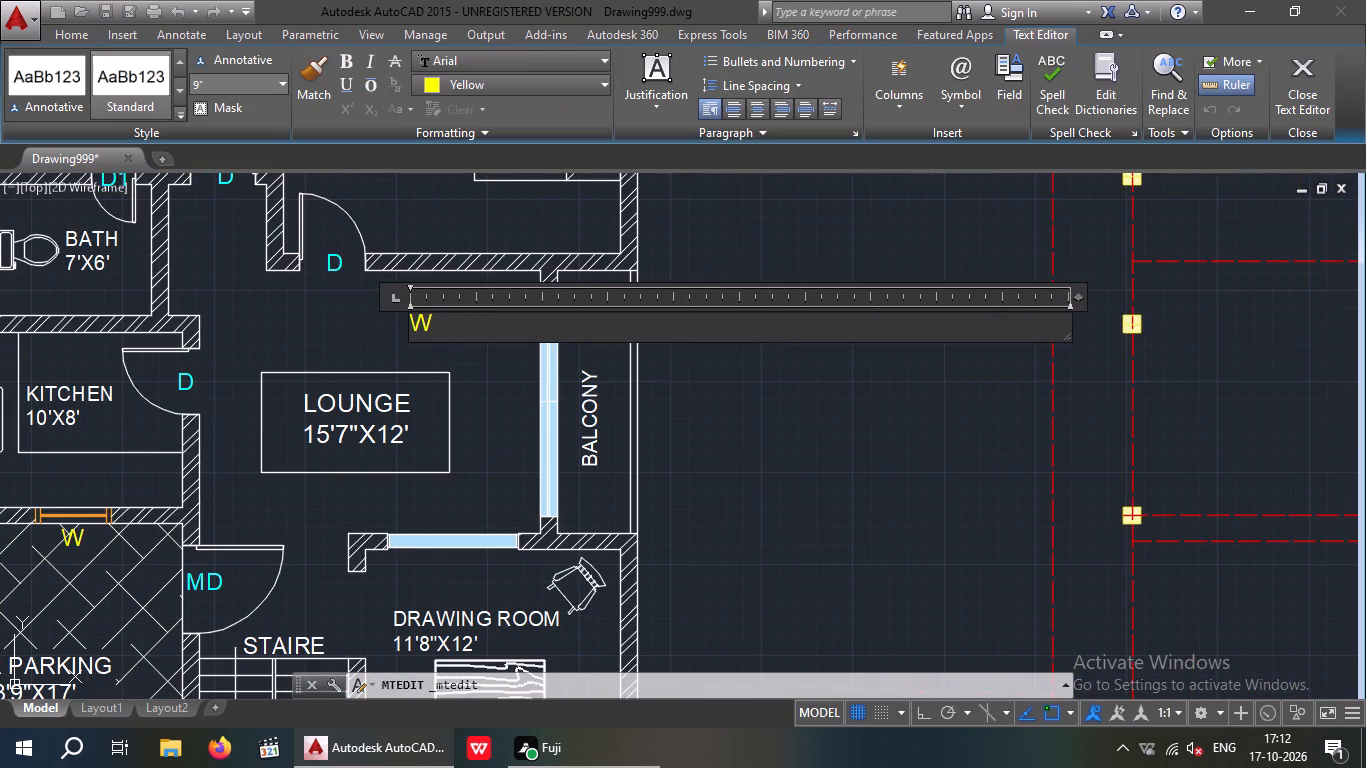
{"action": "key", "text": "BackSpace"}
{"action": "key", "text": "v"}
{"action": "left_click", "coordinate": [464, 364]}
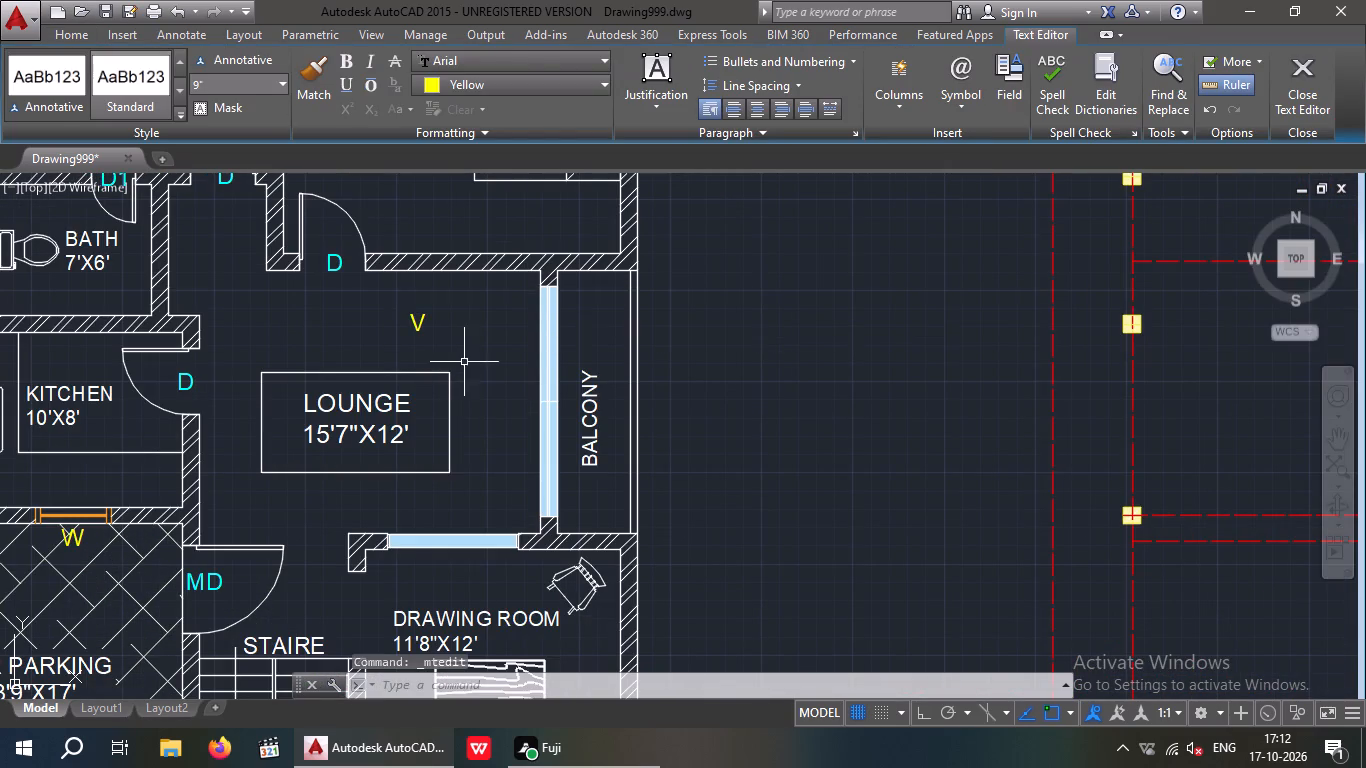
Copy the V label from the lounge to the BATH / WC window, on its back-lawn side.
{"action": "left_click_drag", "start_coordinate": [464, 290], "coordinate": [407, 312]}
{"action": "left_click", "coordinate": [396, 332]}
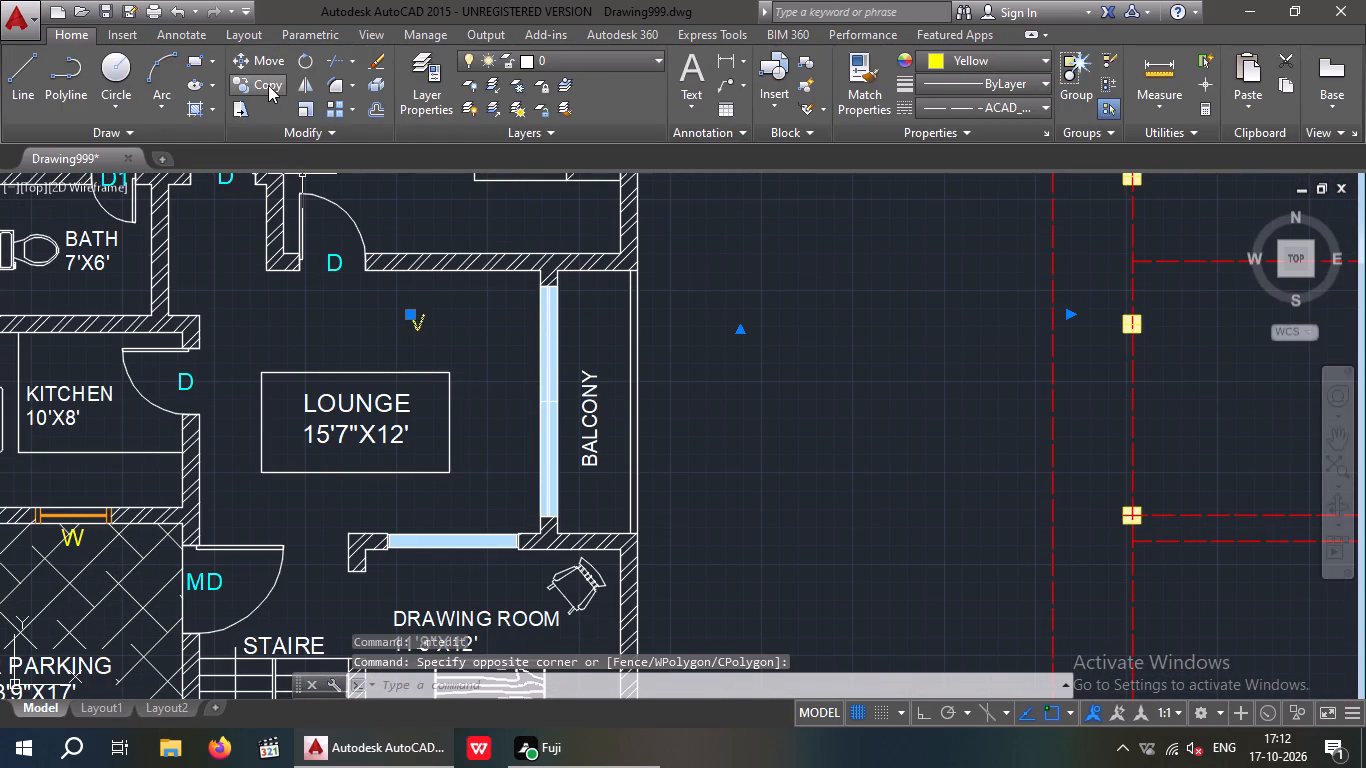
{"action": "left_click", "coordinate": [268, 84]}
{"action": "left_click", "coordinate": [416, 328]}
{"action": "scroll", "coordinate": [413, 332], "scroll_direction": "down", "scroll_amount": 1}
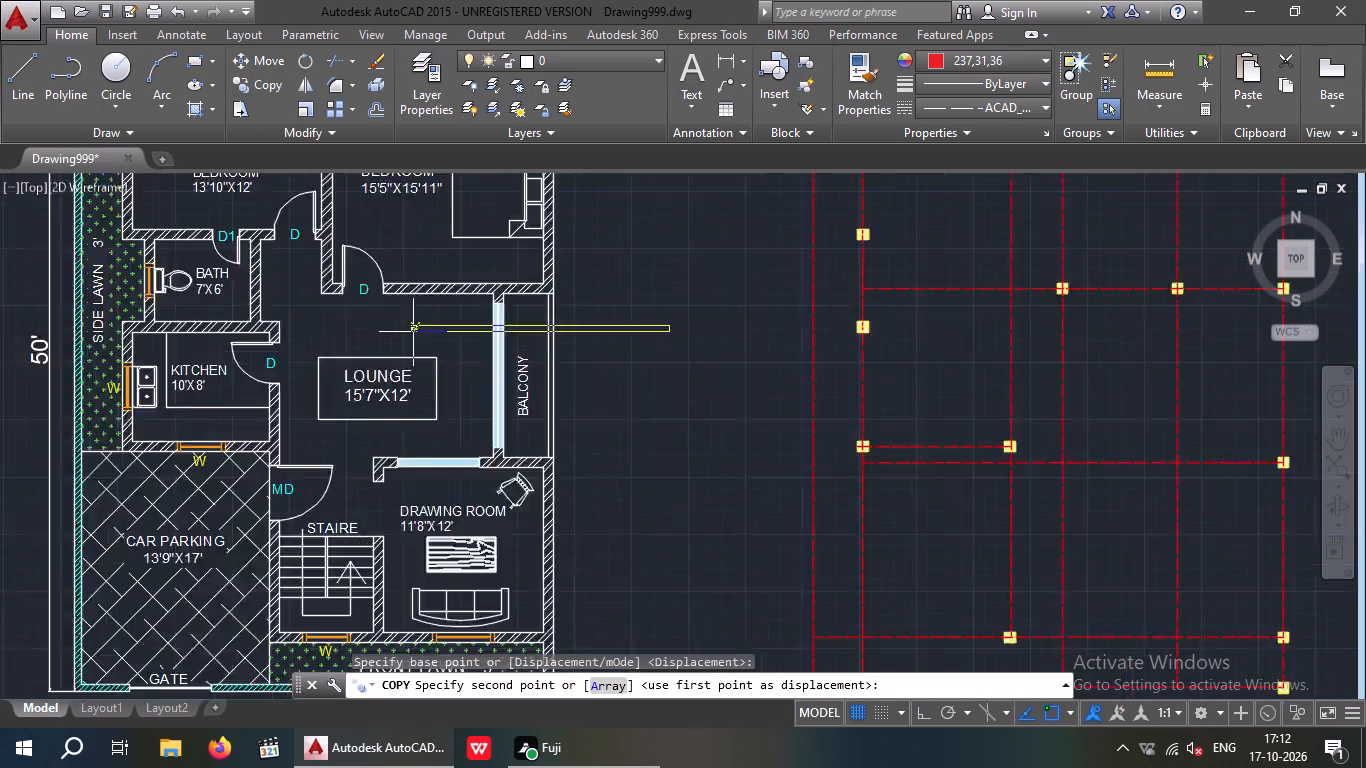
{"action": "scroll", "coordinate": [413, 332], "scroll_direction": "down", "scroll_amount": 1}
{"action": "middle_click_drag", "start_coordinate": [410, 336], "coordinate": [485, 396]}
{"action": "middle_click_drag", "start_coordinate": [522, 288], "coordinate": [497, 451]}
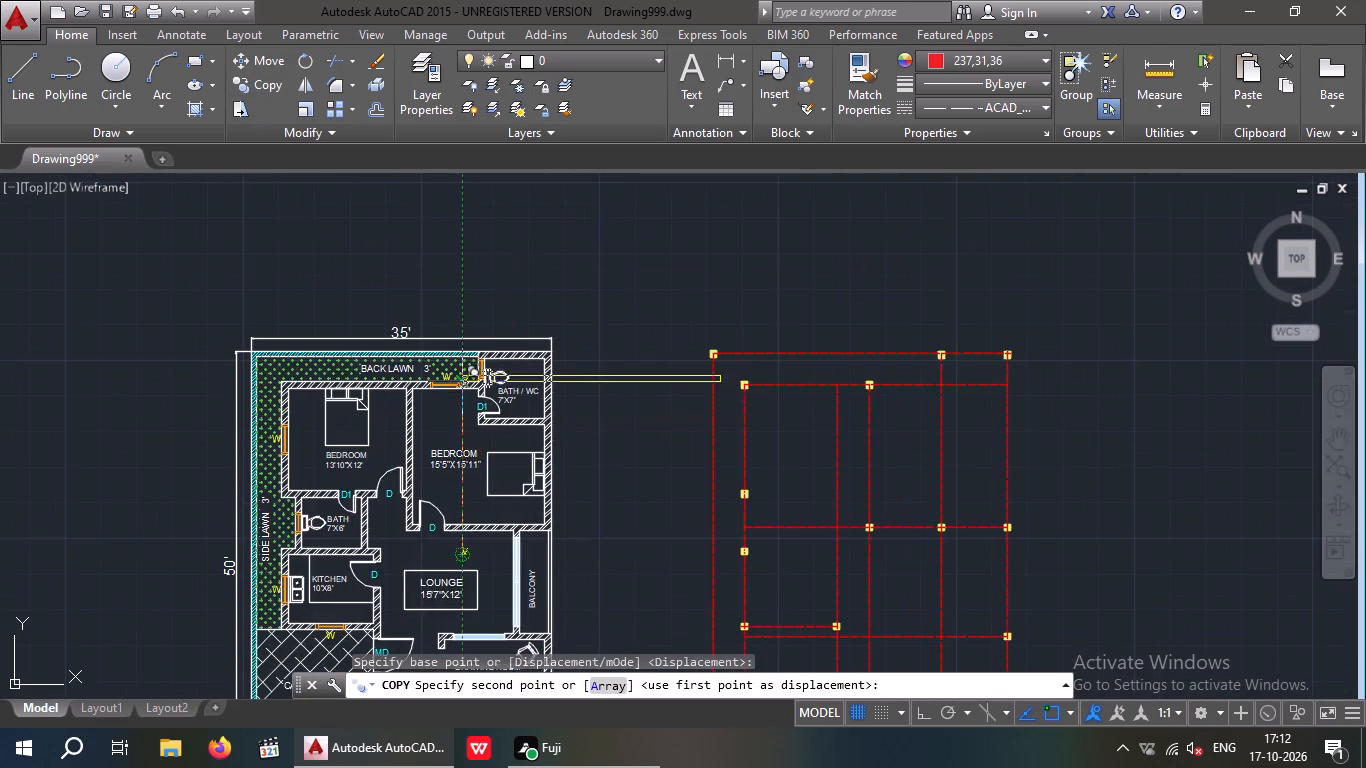
{"action": "scroll", "coordinate": [461, 380], "scroll_direction": "up", "scroll_amount": 6}
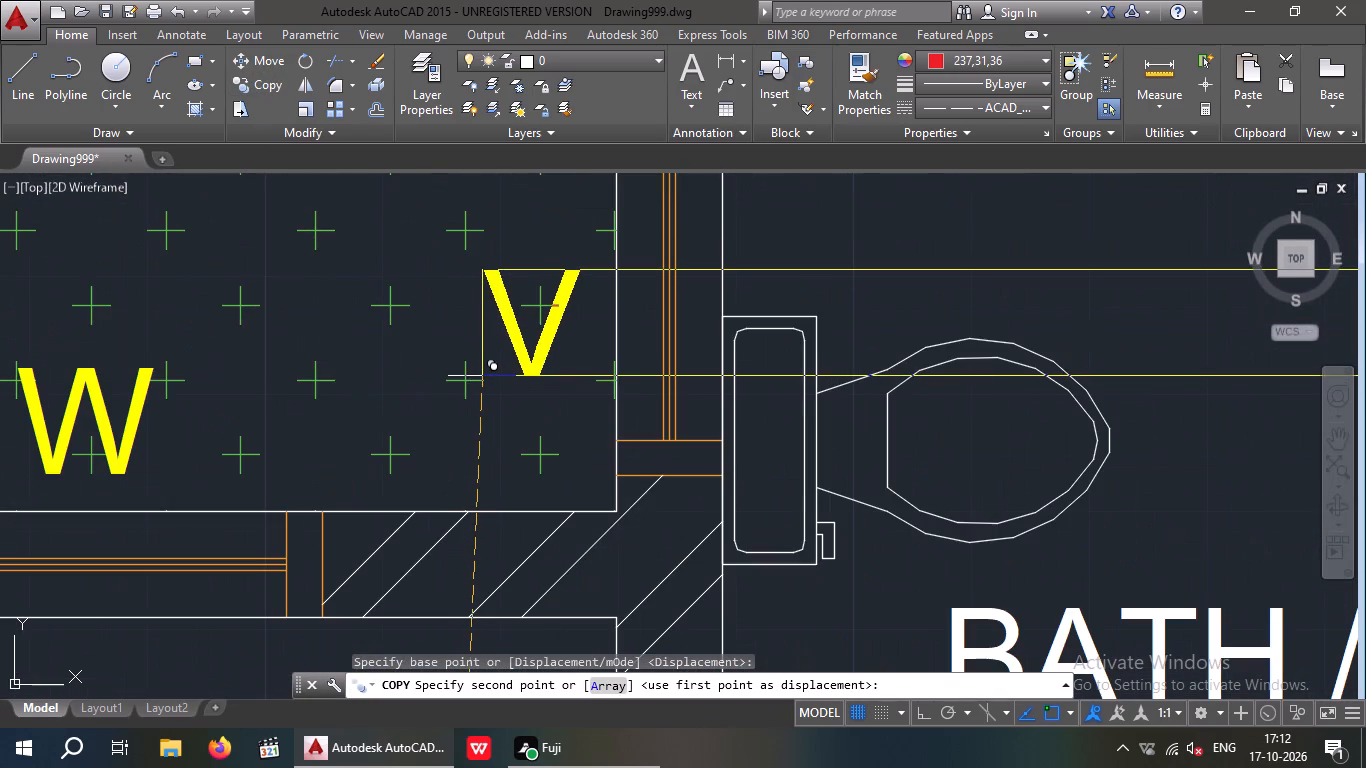
{"action": "left_click", "coordinate": [490, 344]}
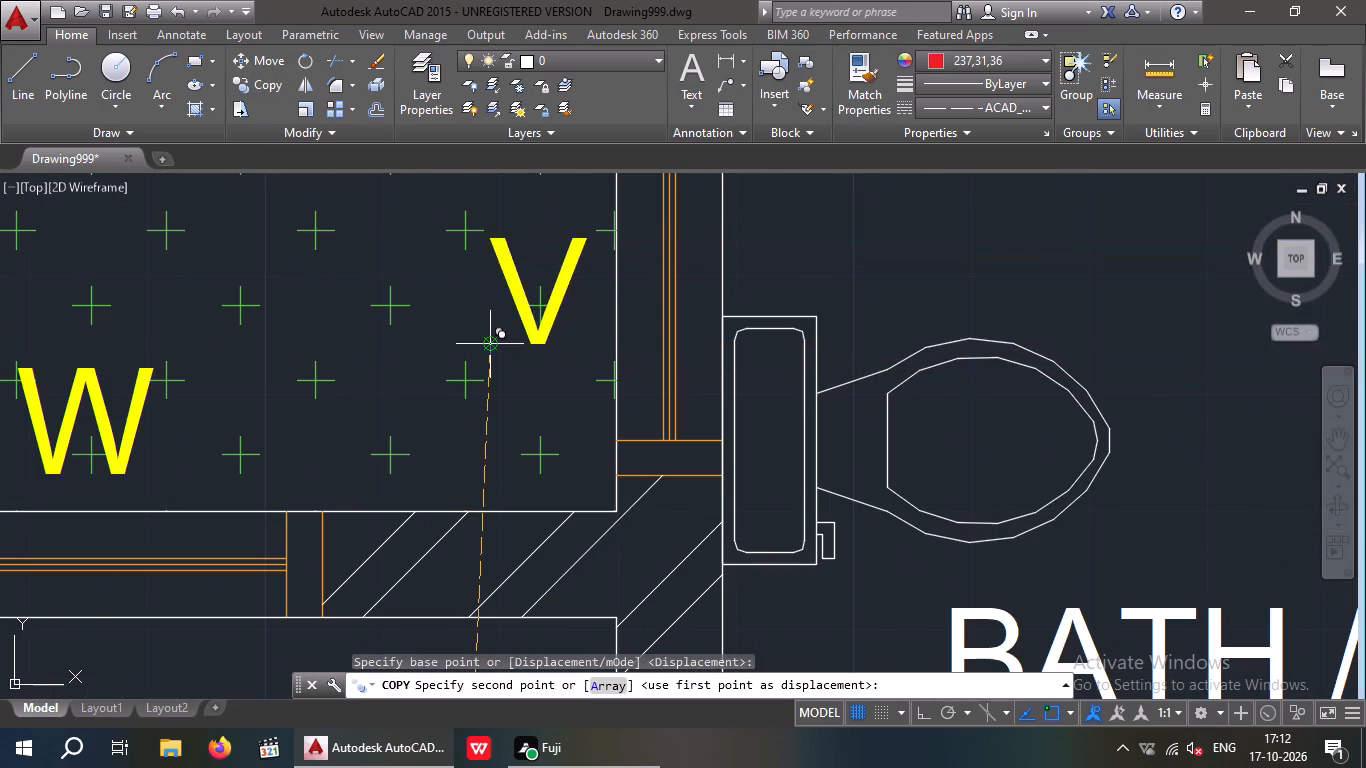
Copy the V label to the side-lawn window of the 7'X6' bath and end the copying.
{"action": "scroll", "coordinate": [490, 344], "scroll_direction": "down", "scroll_amount": 3}
{"action": "middle_click_drag", "start_coordinate": [394, 451], "coordinate": [609, 354]}
{"action": "scroll", "coordinate": [609, 354], "scroll_direction": "down", "scroll_amount": 3}
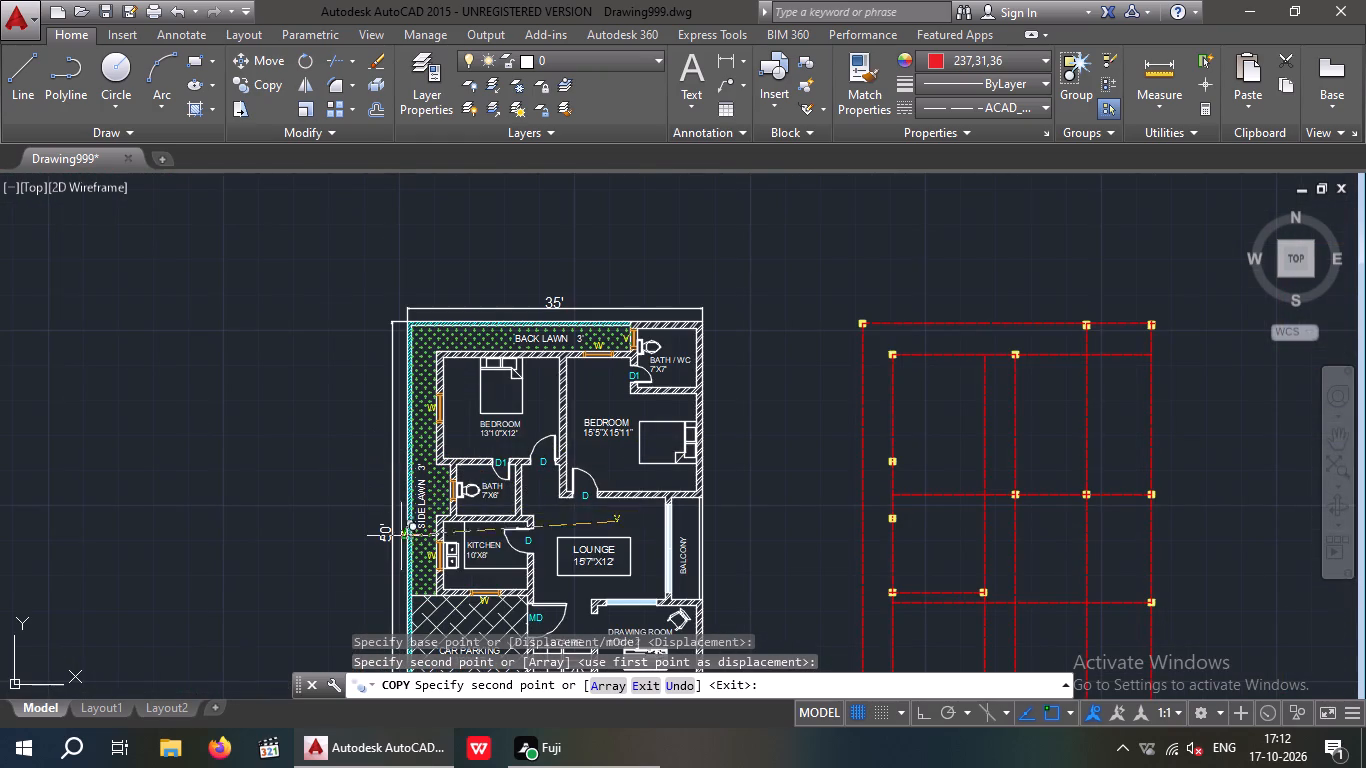
{"action": "scroll", "coordinate": [438, 508], "scroll_direction": "up", "scroll_amount": 6}
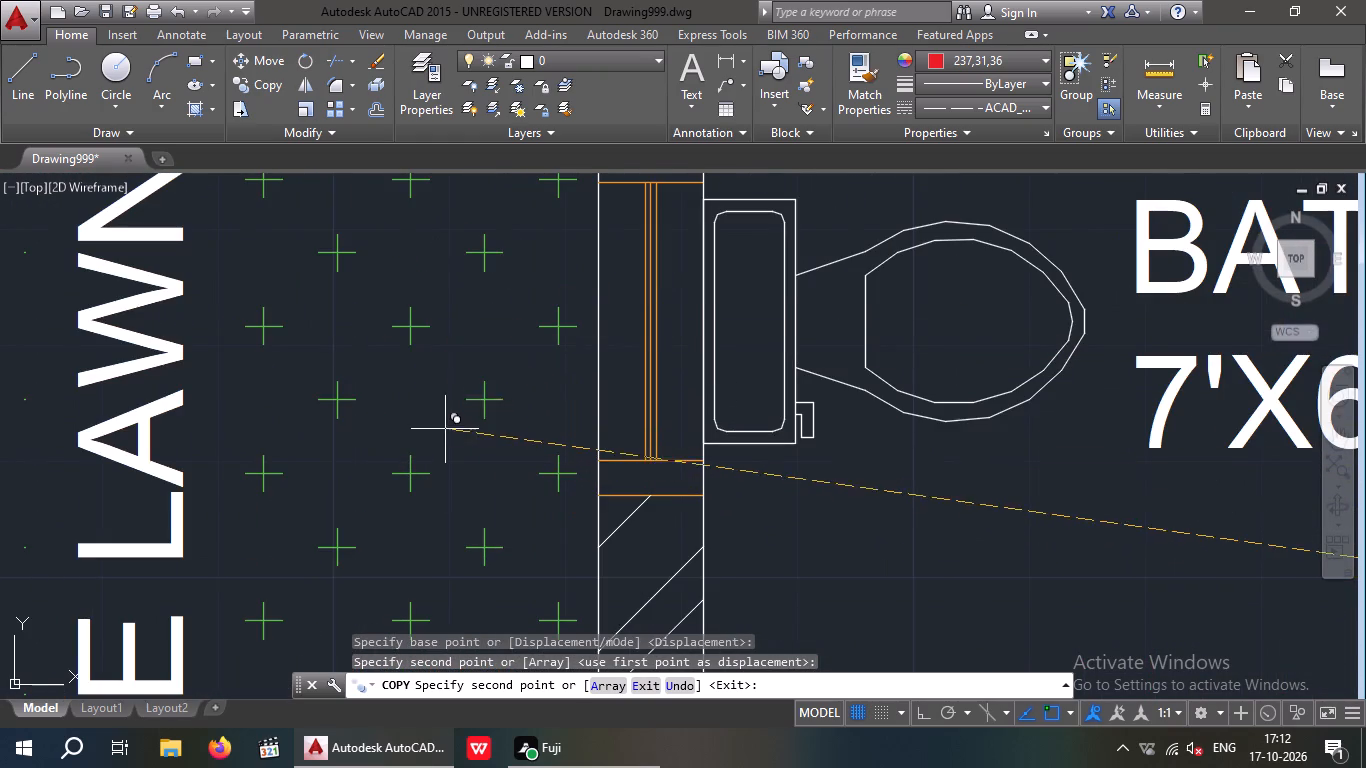
{"action": "left_click", "coordinate": [461, 409]}
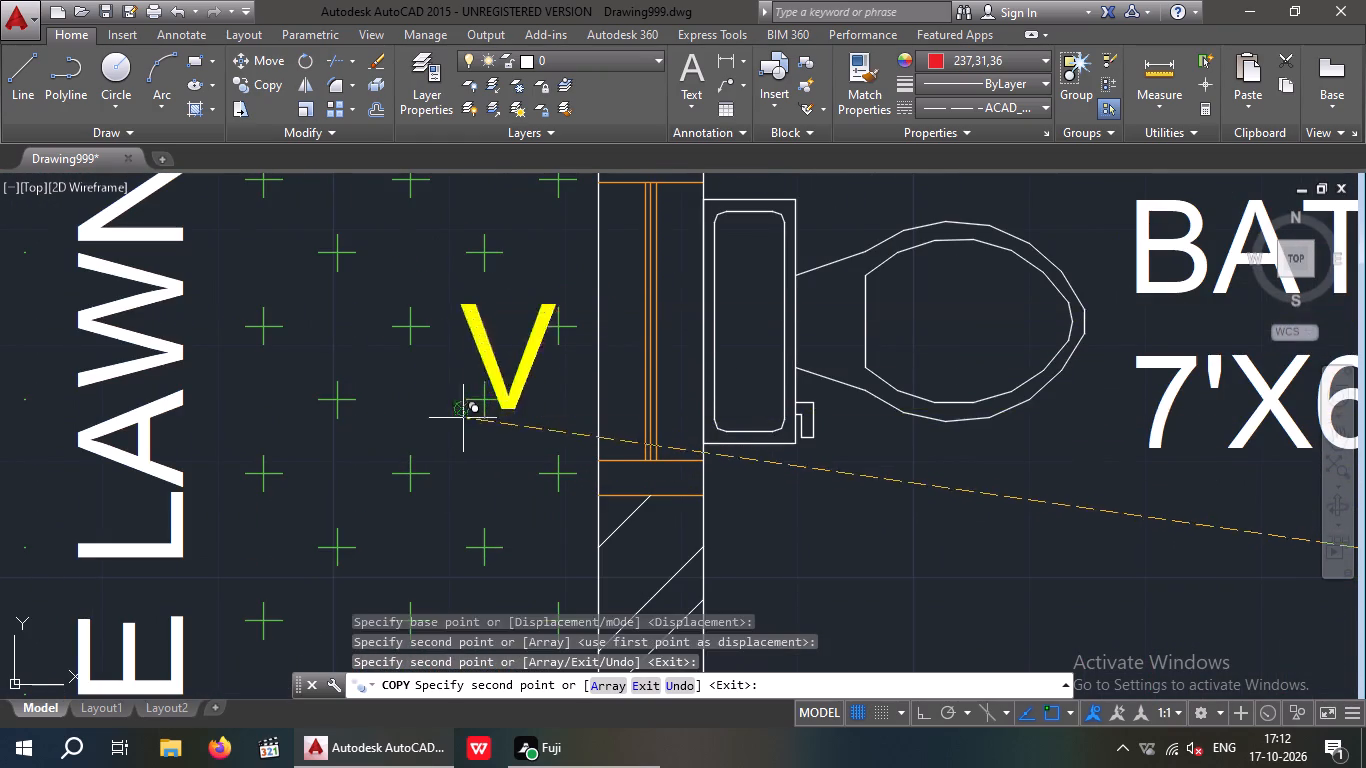
{"action": "scroll", "coordinate": [469, 416], "scroll_direction": "down", "scroll_amount": 4}
{"action": "key", "text": "Escape"}
Change the text of the spare V label above the LOUNGE text to W1.
{"action": "scroll", "coordinate": [446, 439], "scroll_direction": "down", "scroll_amount": 3}
{"action": "middle_click_drag", "start_coordinate": [462, 452], "coordinate": [377, 406]}
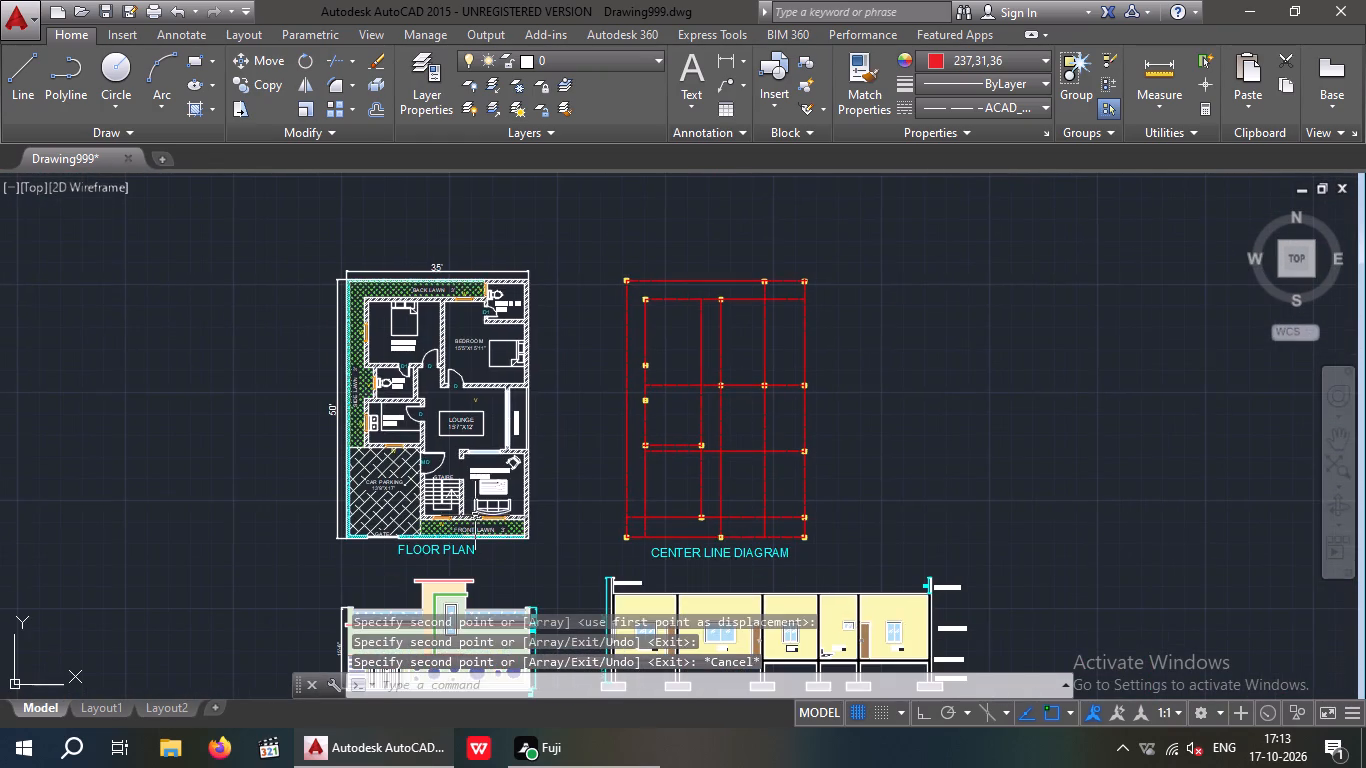
{"action": "scroll", "coordinate": [473, 515], "scroll_direction": "up", "scroll_amount": 3}
{"action": "middle_click_drag", "start_coordinate": [501, 522], "coordinate": [502, 439]}
{"action": "scroll", "coordinate": [496, 438], "scroll_direction": "down", "scroll_amount": 1}
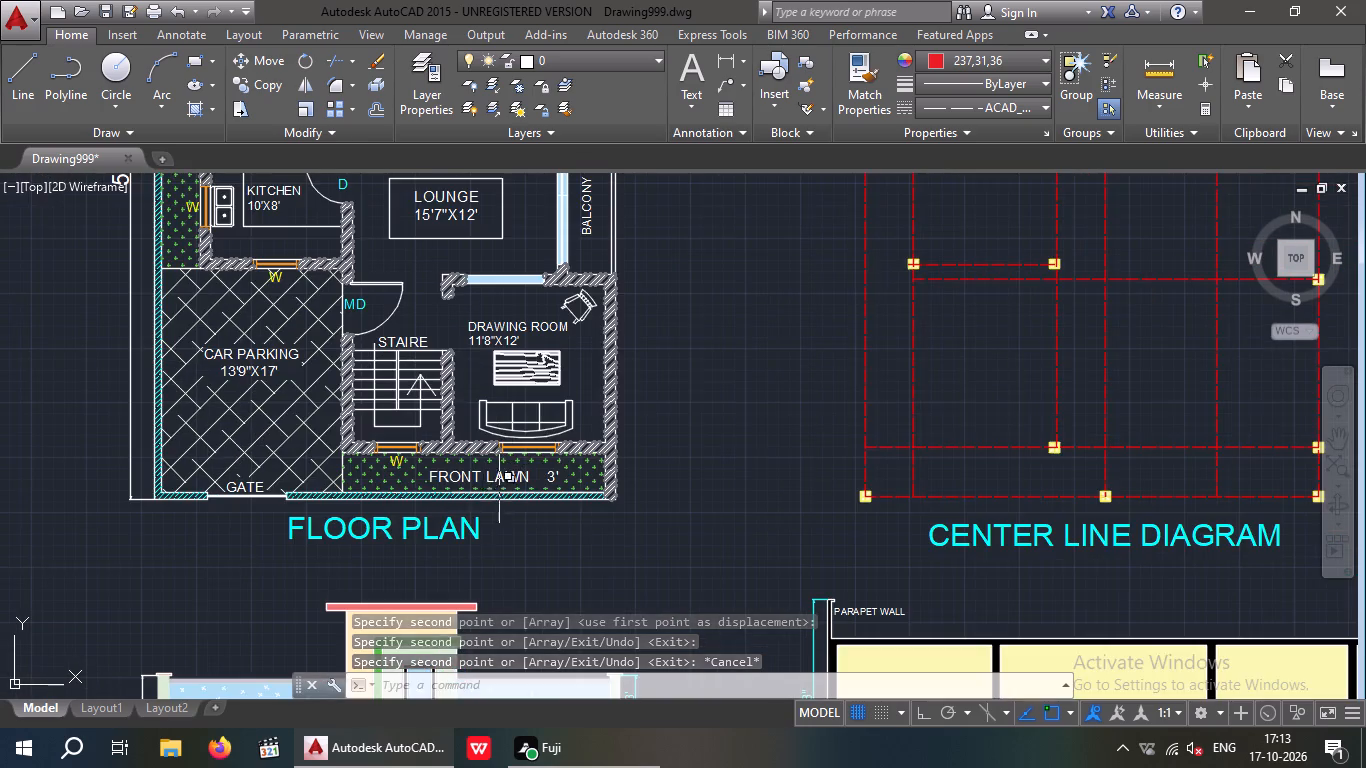
{"action": "scroll", "coordinate": [503, 481], "scroll_direction": "down", "scroll_amount": 2}
{"action": "middle_click_drag", "start_coordinate": [506, 494], "coordinate": [498, 572]}
{"action": "scroll", "coordinate": [493, 422], "scroll_direction": "up", "scroll_amount": 3}
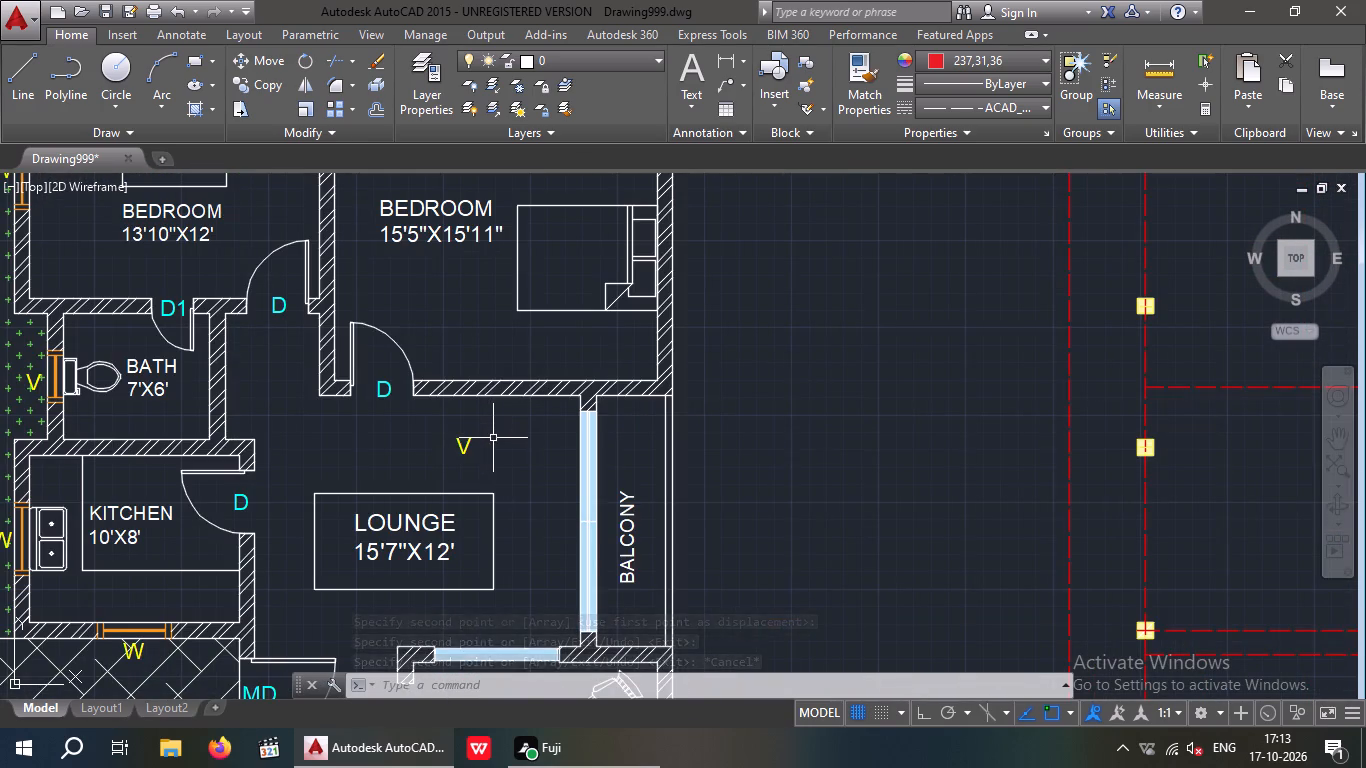
{"action": "scroll", "coordinate": [479, 452], "scroll_direction": "up", "scroll_amount": 2}
{"action": "scroll", "coordinate": [479, 421], "scroll_direction": "down", "scroll_amount": 2}
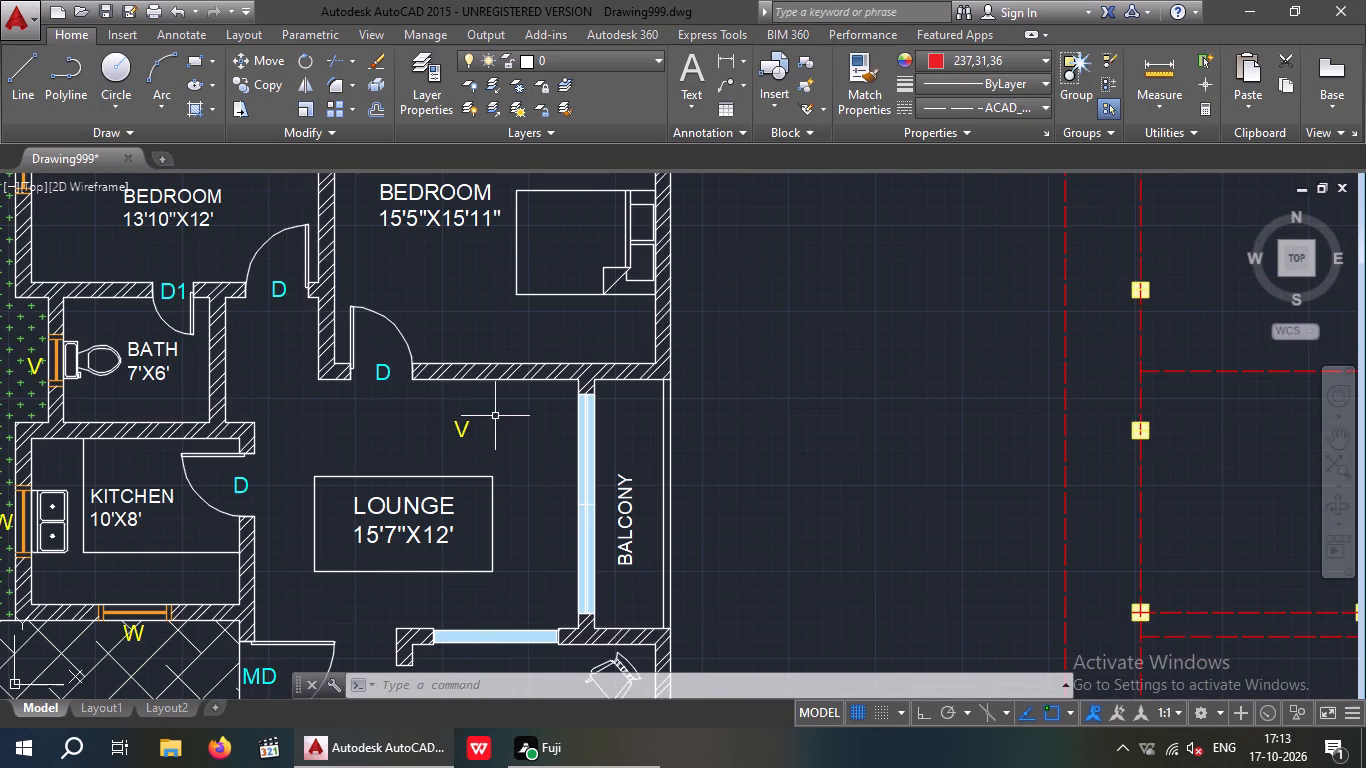
{"action": "left_click_drag", "start_coordinate": [498, 411], "coordinate": [464, 453]}
{"action": "left_click", "coordinate": [446, 452]}
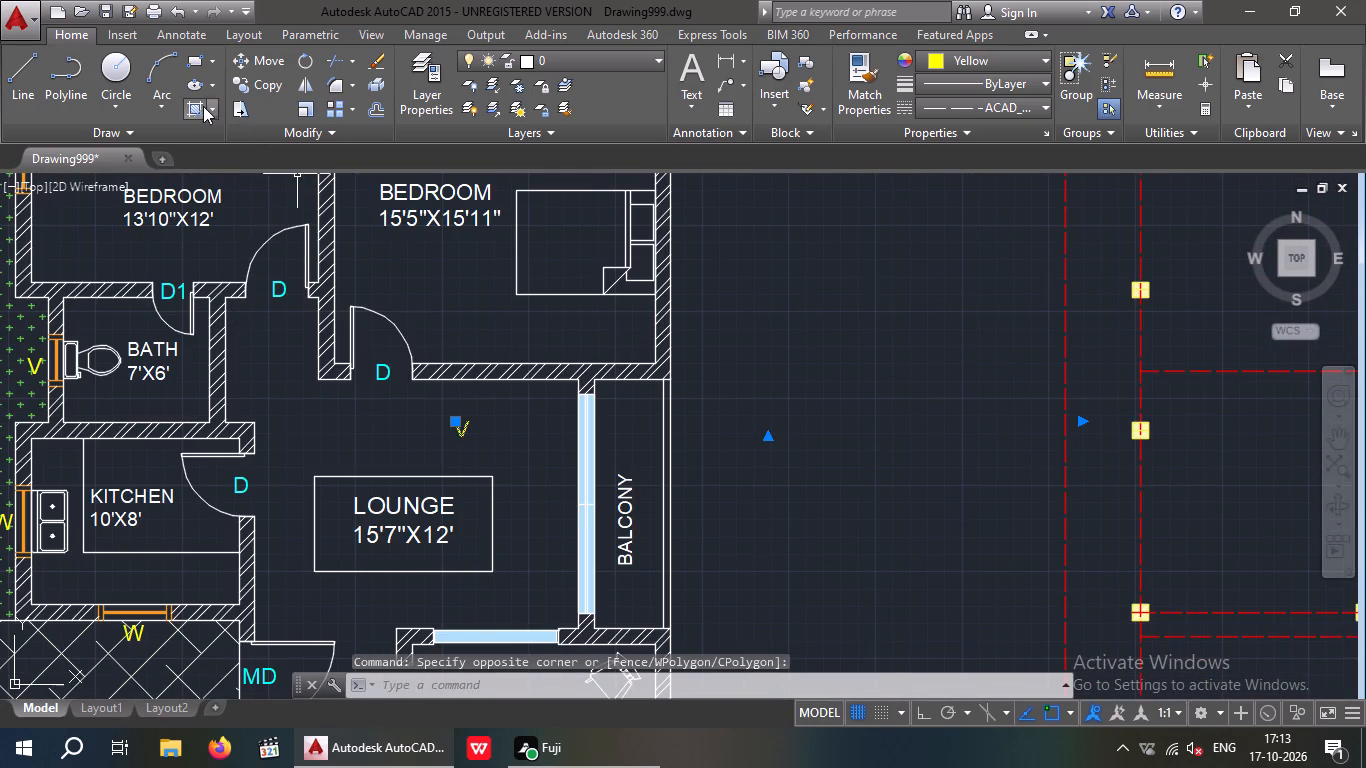
{"action": "key", "text": "Escape"}
{"action": "double_click", "coordinate": [466, 431]}
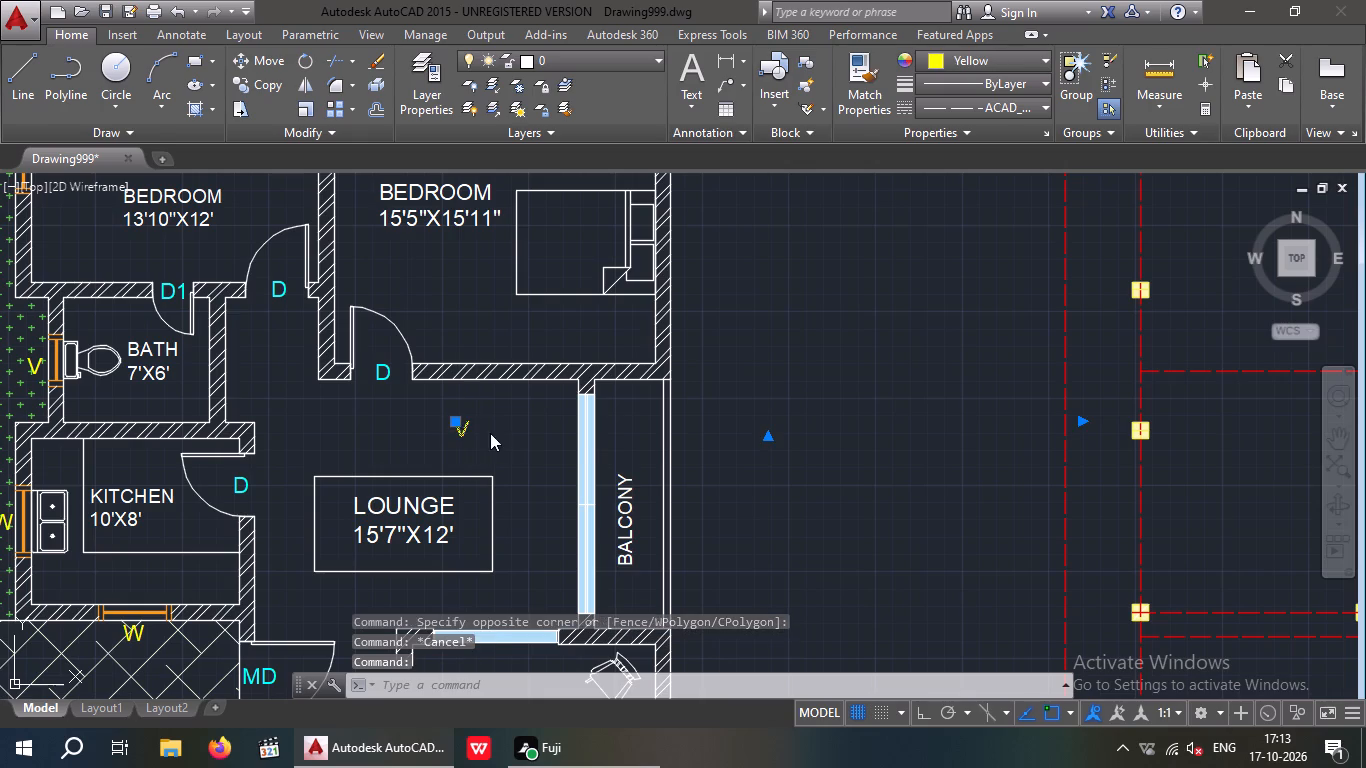
{"action": "left_click", "coordinate": [490, 433]}
{"action": "key", "text": "BackSpace"}
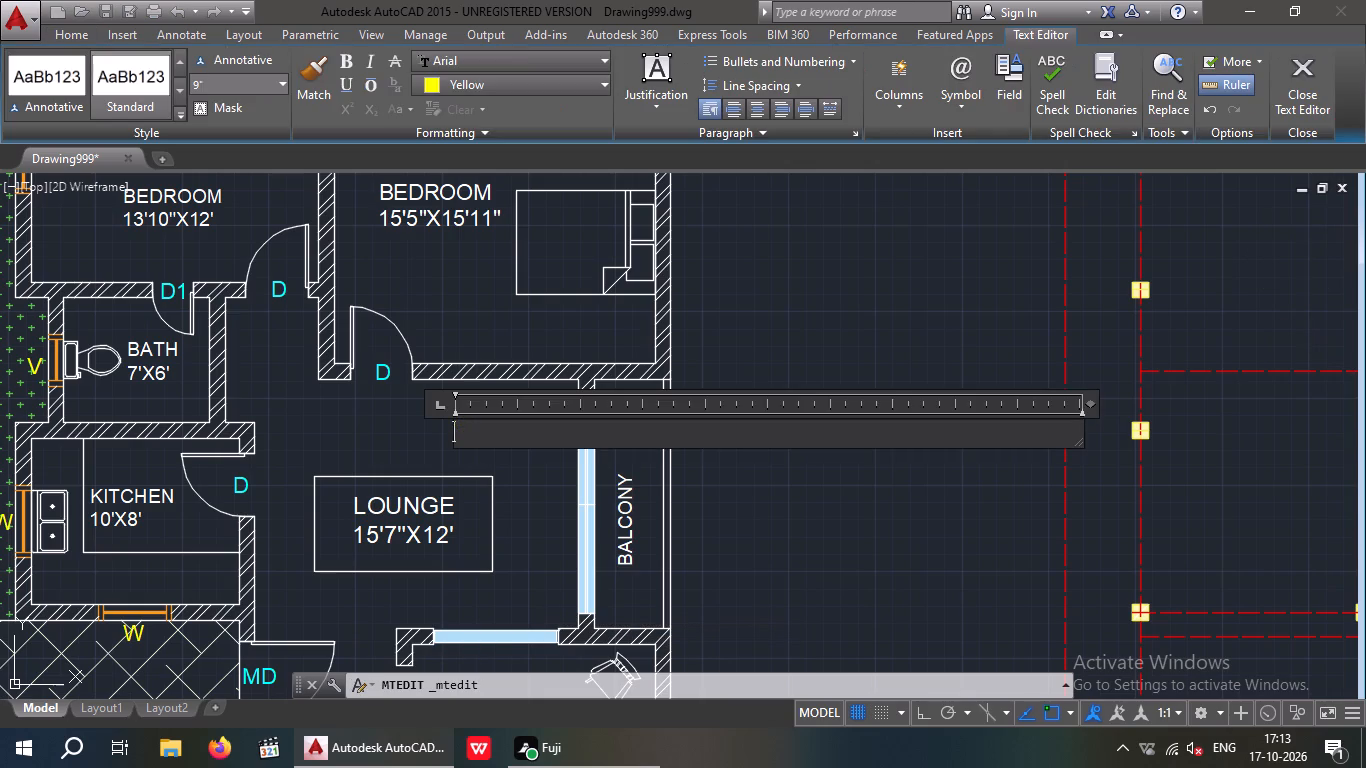
{"action": "key", "text": "w"}
{"action": "key", "text": "1"}
{"action": "left_click", "coordinate": [505, 458]}
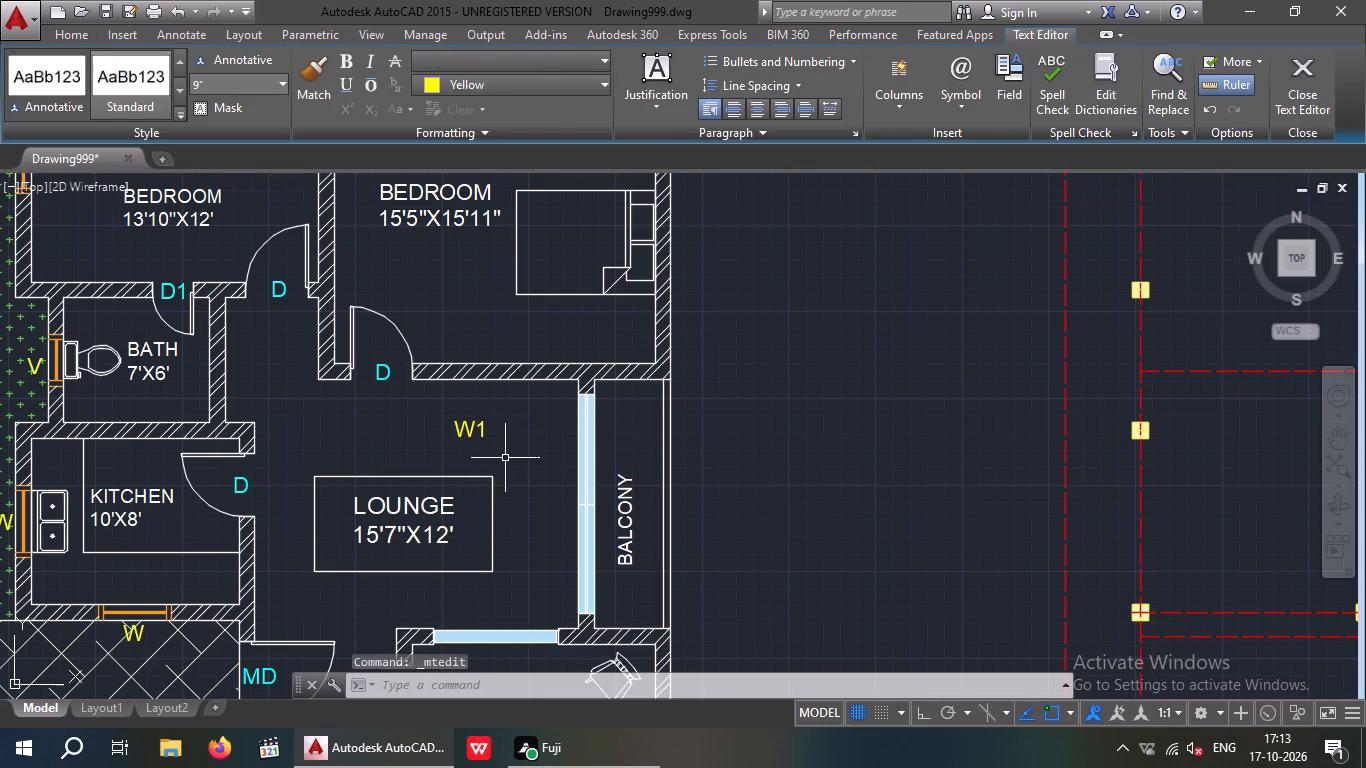
Copy the W1 label from the lounge to the drawing room window on the front lawn and end the copying.
{"action": "left_click_drag", "start_coordinate": [506, 397], "coordinate": [484, 425]}
{"action": "left_click", "coordinate": [447, 437]}
{"action": "left_click", "coordinate": [263, 90]}
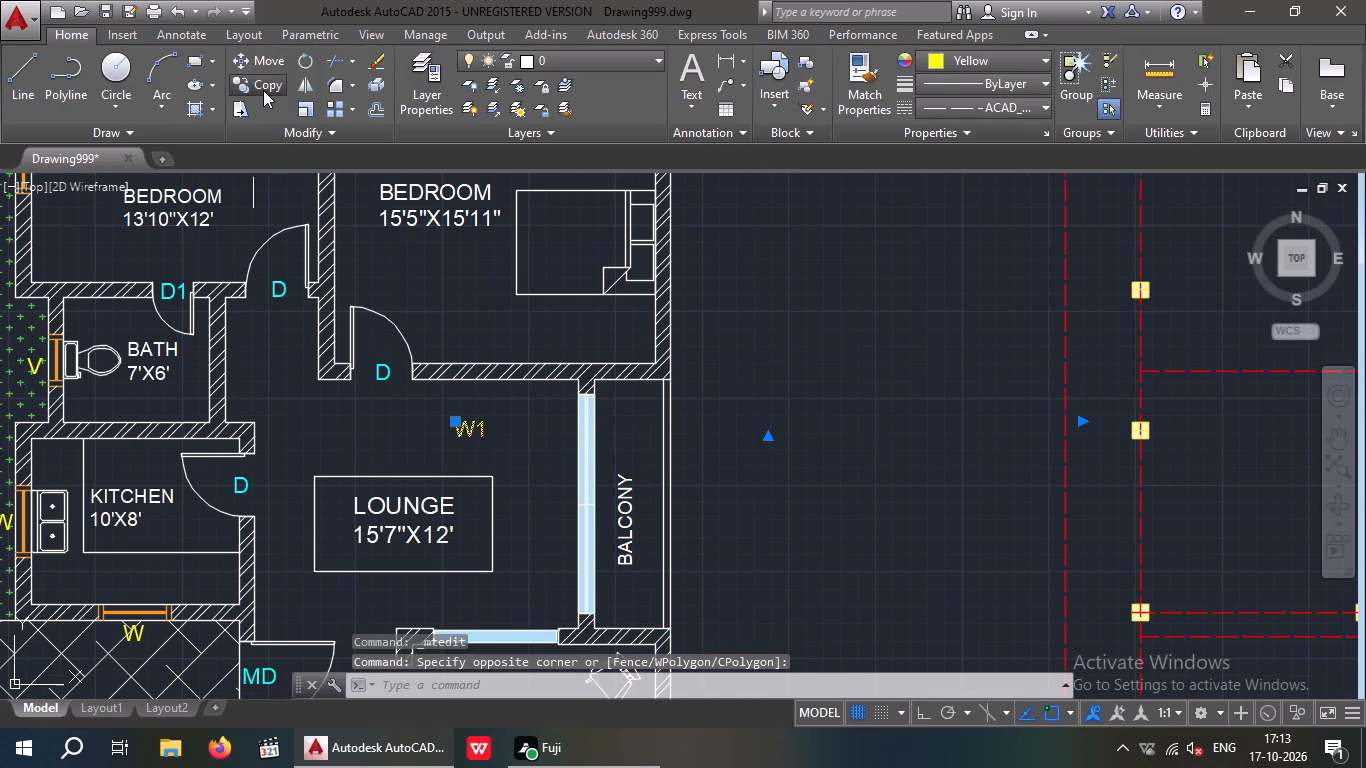
{"action": "left_click", "coordinate": [465, 440]}
{"action": "scroll", "coordinate": [454, 431], "scroll_direction": "down", "scroll_amount": 5}
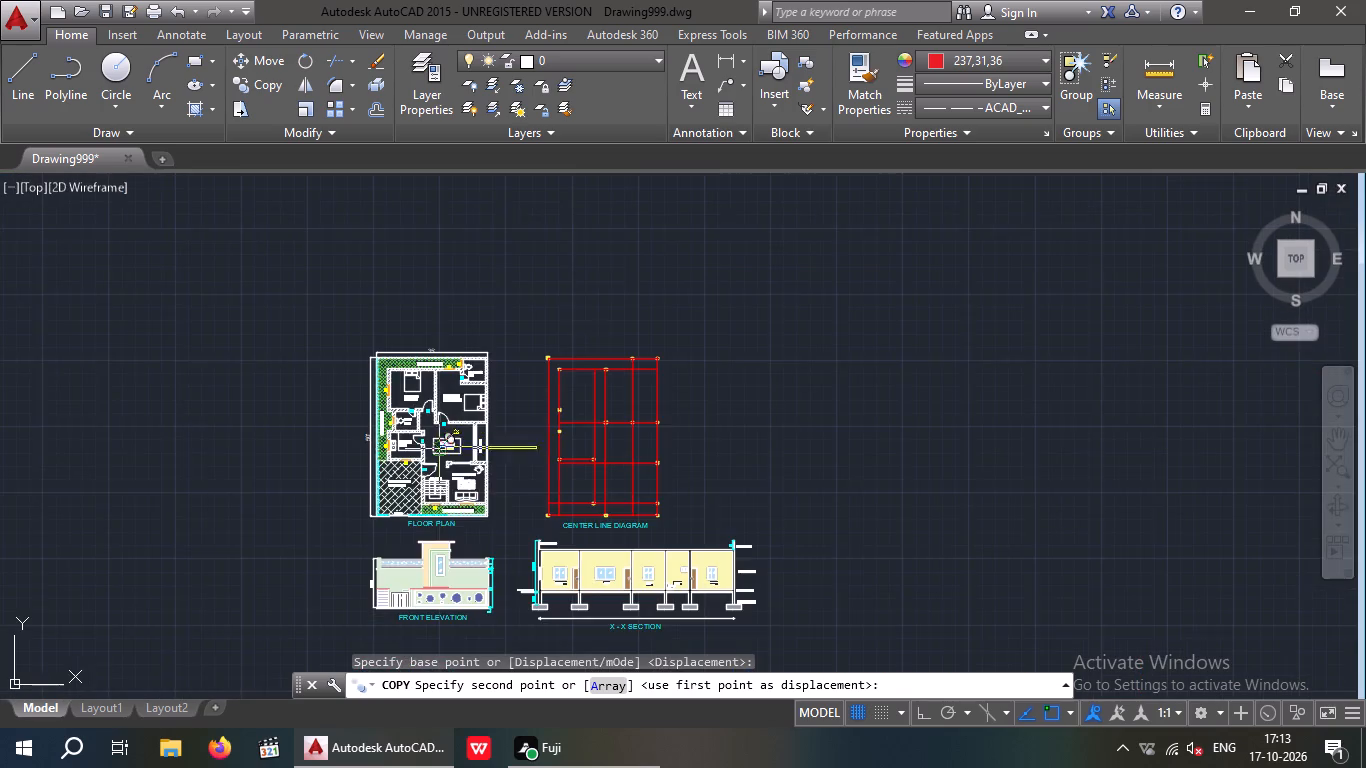
{"action": "scroll", "coordinate": [423, 517], "scroll_direction": "up", "scroll_amount": 3}
{"action": "scroll", "coordinate": [581, 500], "scroll_direction": "up", "scroll_amount": 3}
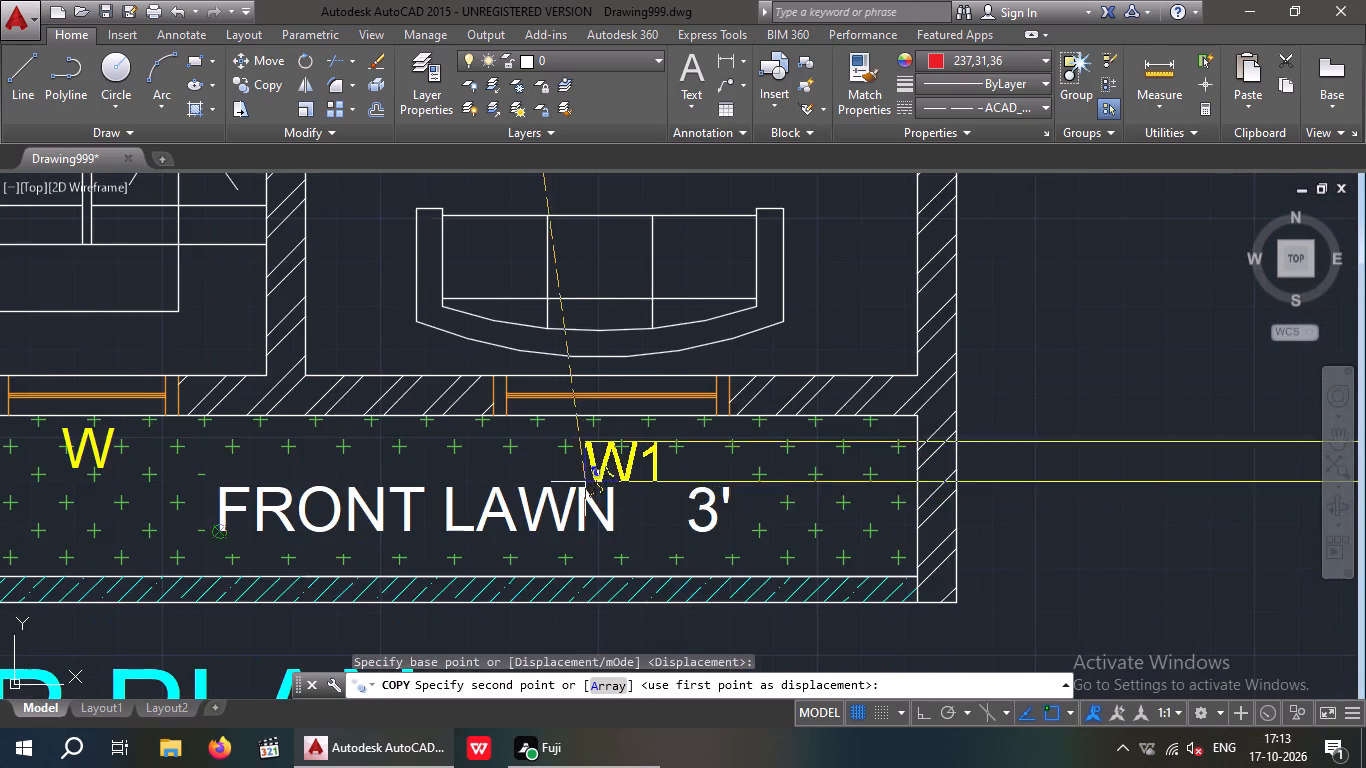
{"action": "scroll", "coordinate": [585, 482], "scroll_direction": "up", "scroll_amount": 1}
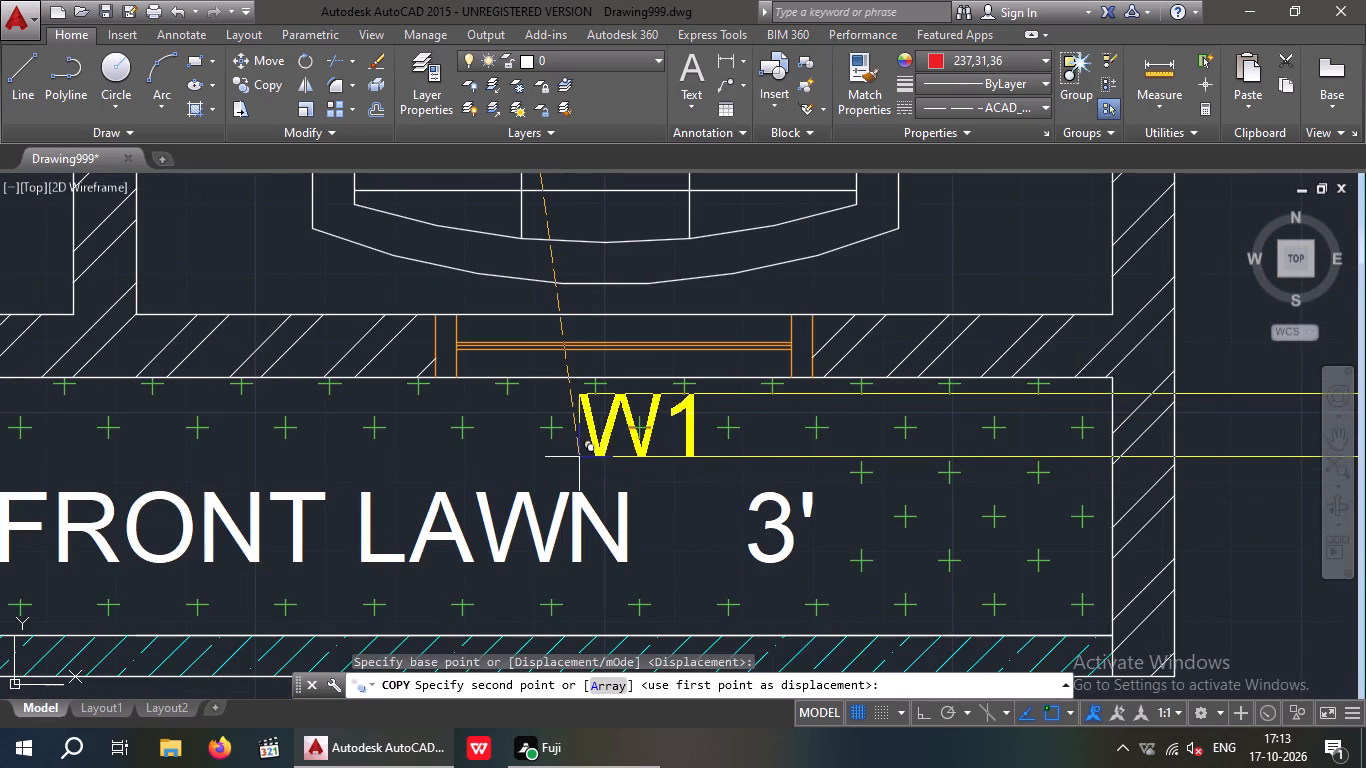
{"action": "left_click", "coordinate": [578, 457]}
{"action": "scroll", "coordinate": [583, 455], "scroll_direction": "down", "scroll_amount": 1}
{"action": "key", "text": "Escape"}
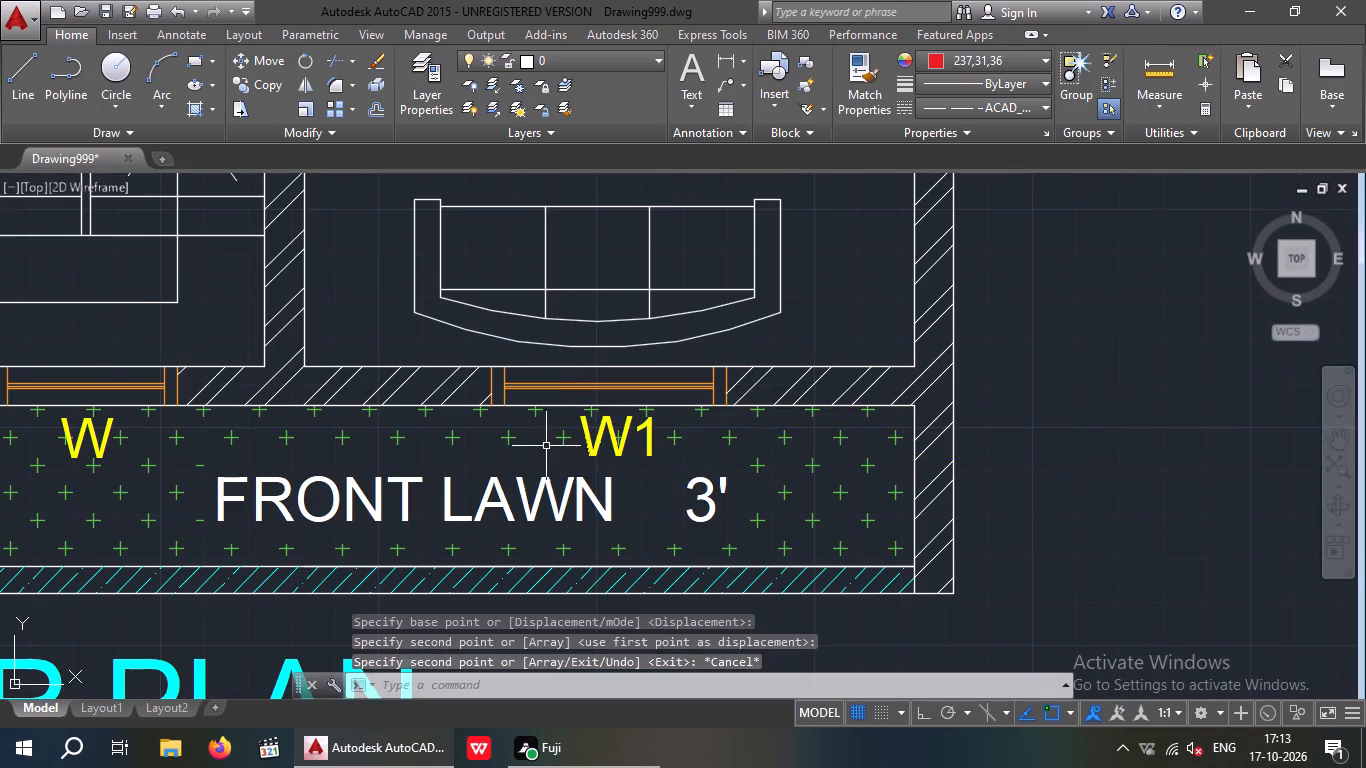
{"action": "scroll", "coordinate": [543, 445], "scroll_direction": "down", "scroll_amount": 2}
{"action": "key", "text": "Escape"}
{"action": "key", "text": "Escape"}
{"action": "key", "text": "Escape"}
{"action": "scroll", "coordinate": [539, 445], "scroll_direction": "down", "scroll_amount": 1}
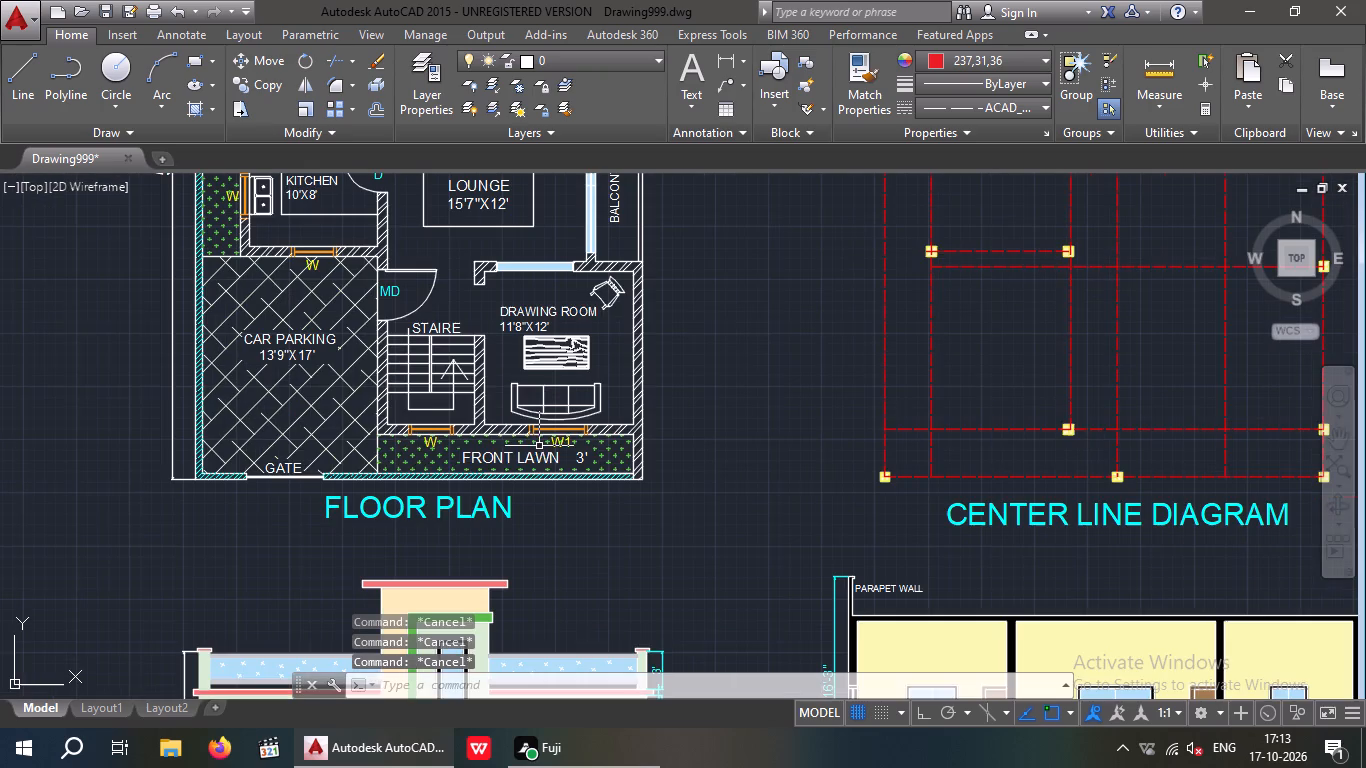
Change the text of the spare W1 label above the LOUNGE text to O.
{"action": "middle_click_drag", "start_coordinate": [537, 450], "coordinate": [530, 485]}
{"action": "middle_click", "coordinate": [529, 490]}
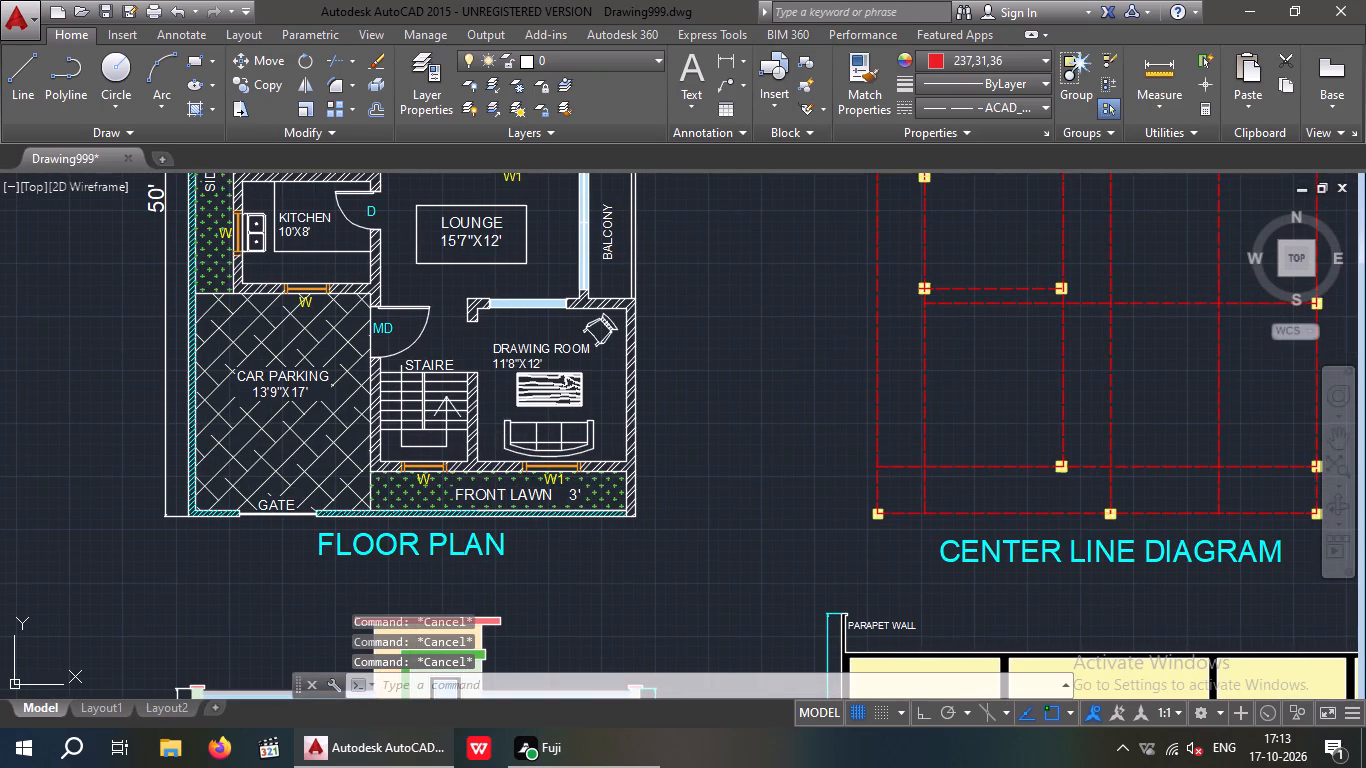
{"action": "middle_click_drag", "start_coordinate": [490, 396], "coordinate": [493, 464]}
{"action": "scroll", "coordinate": [499, 425], "scroll_direction": "down", "scroll_amount": 1}
{"action": "scroll", "coordinate": [508, 332], "scroll_direction": "up", "scroll_amount": 2}
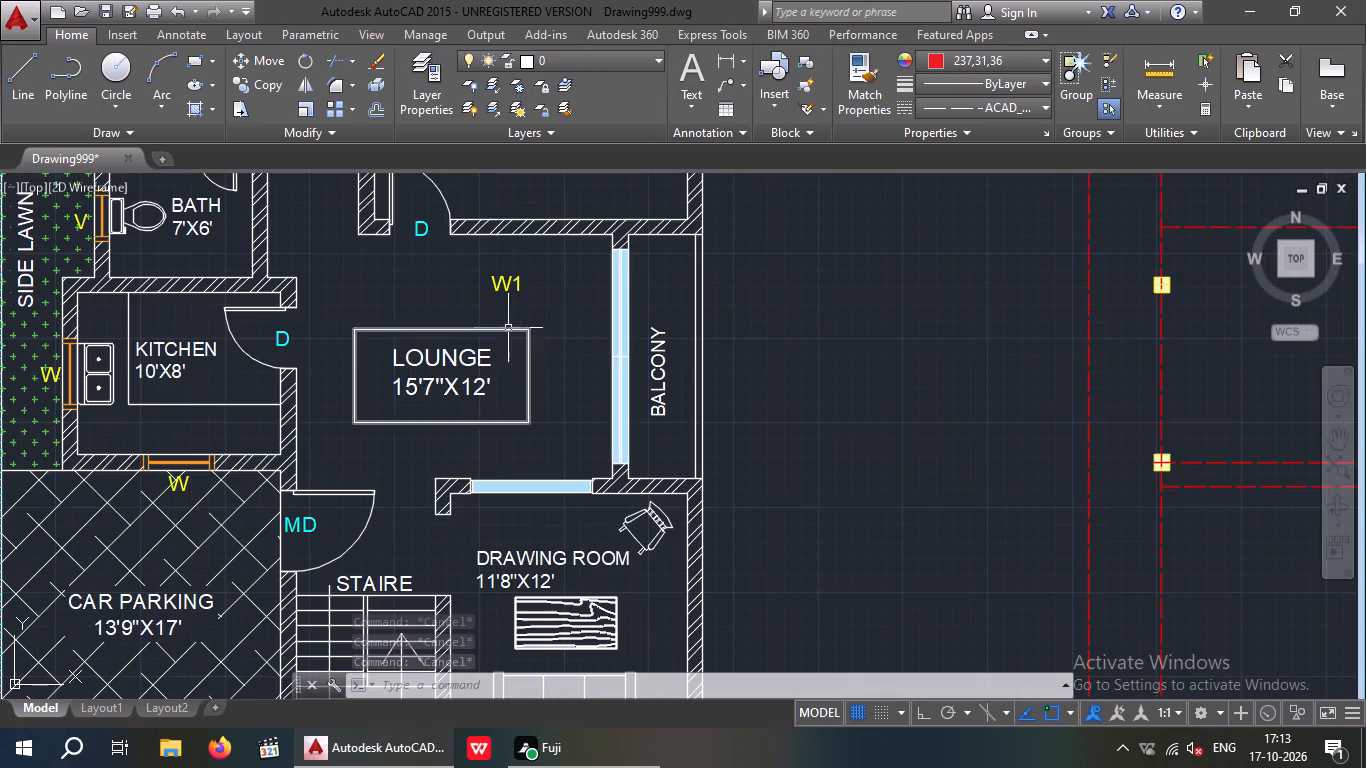
{"action": "double_click", "coordinate": [508, 285]}
{"action": "left_click", "coordinate": [523, 281]}
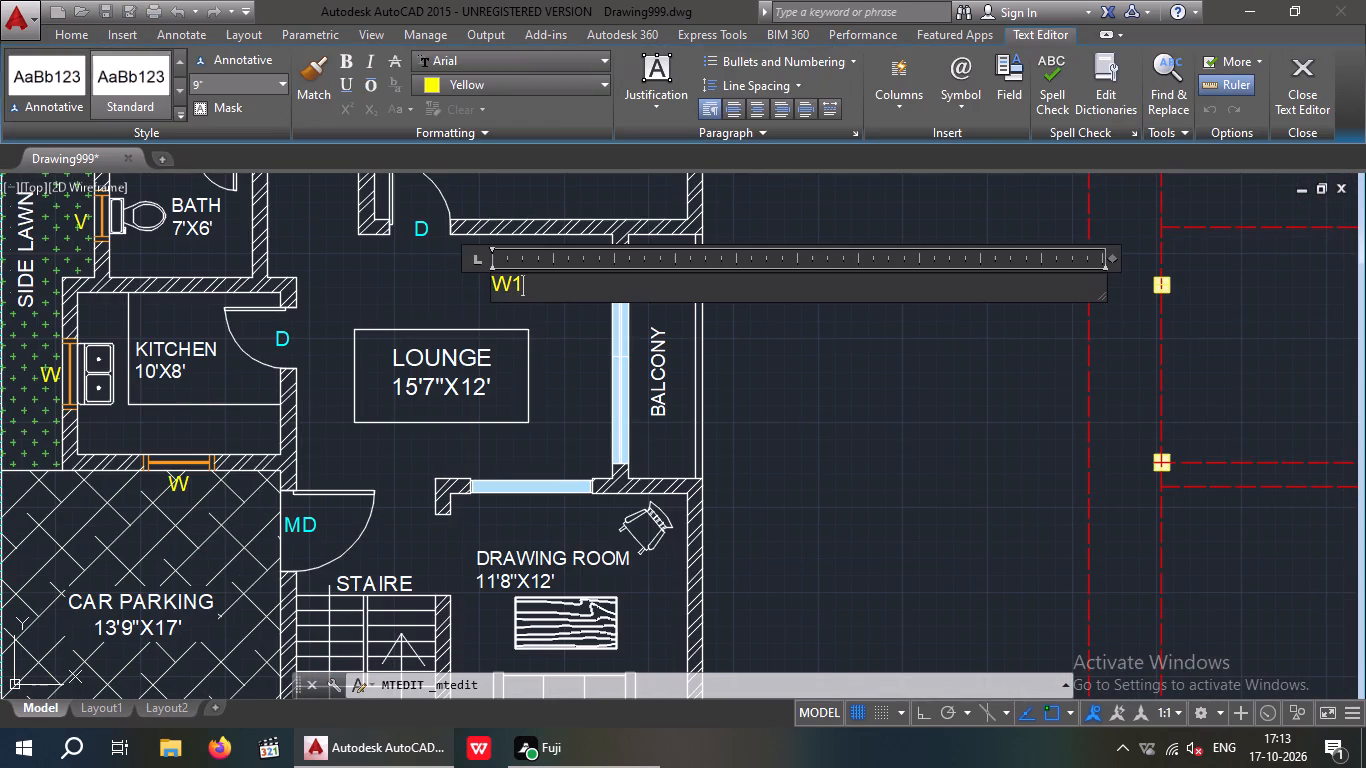
{"action": "key", "text": "BackSpace"}
{"action": "key", "text": "BackSpace"}
{"action": "key", "text": "o"}
{"action": "left_click", "coordinate": [537, 312]}
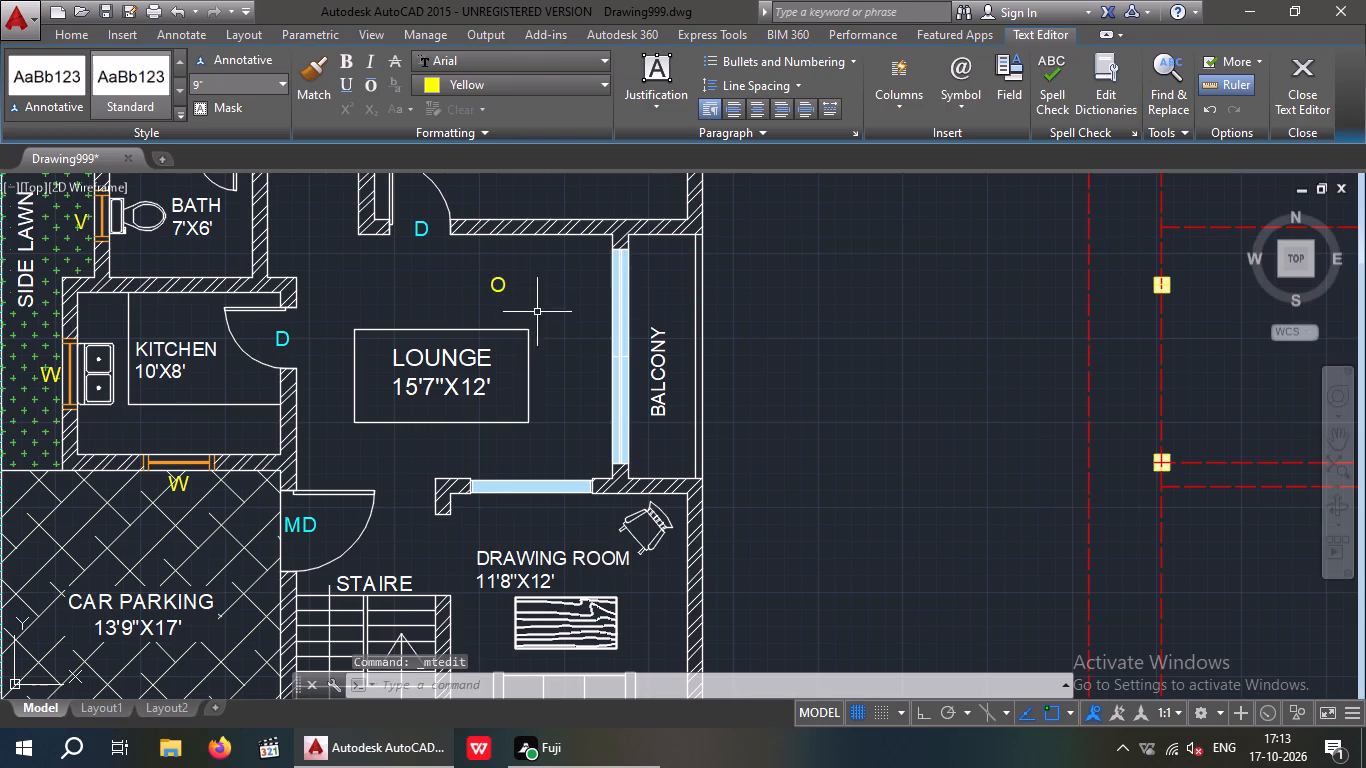
Copy the O label from the lounge to the drawing room's opening beside the staircase and end the copying.
{"action": "left_click_drag", "start_coordinate": [511, 278], "coordinate": [491, 290]}
{"action": "left_click_drag", "start_coordinate": [489, 292], "coordinate": [441, 292]}
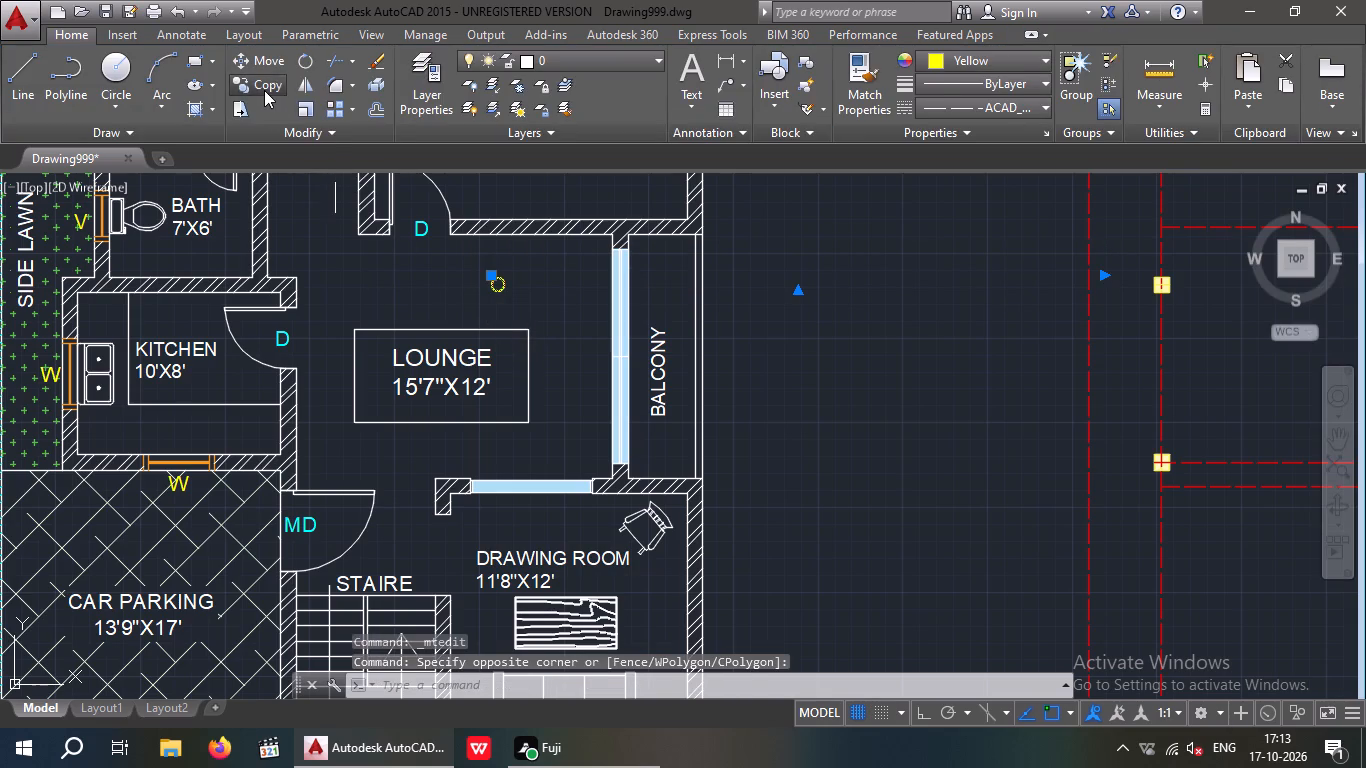
{"action": "left_click", "coordinate": [264, 90]}
{"action": "left_click", "coordinate": [503, 294]}
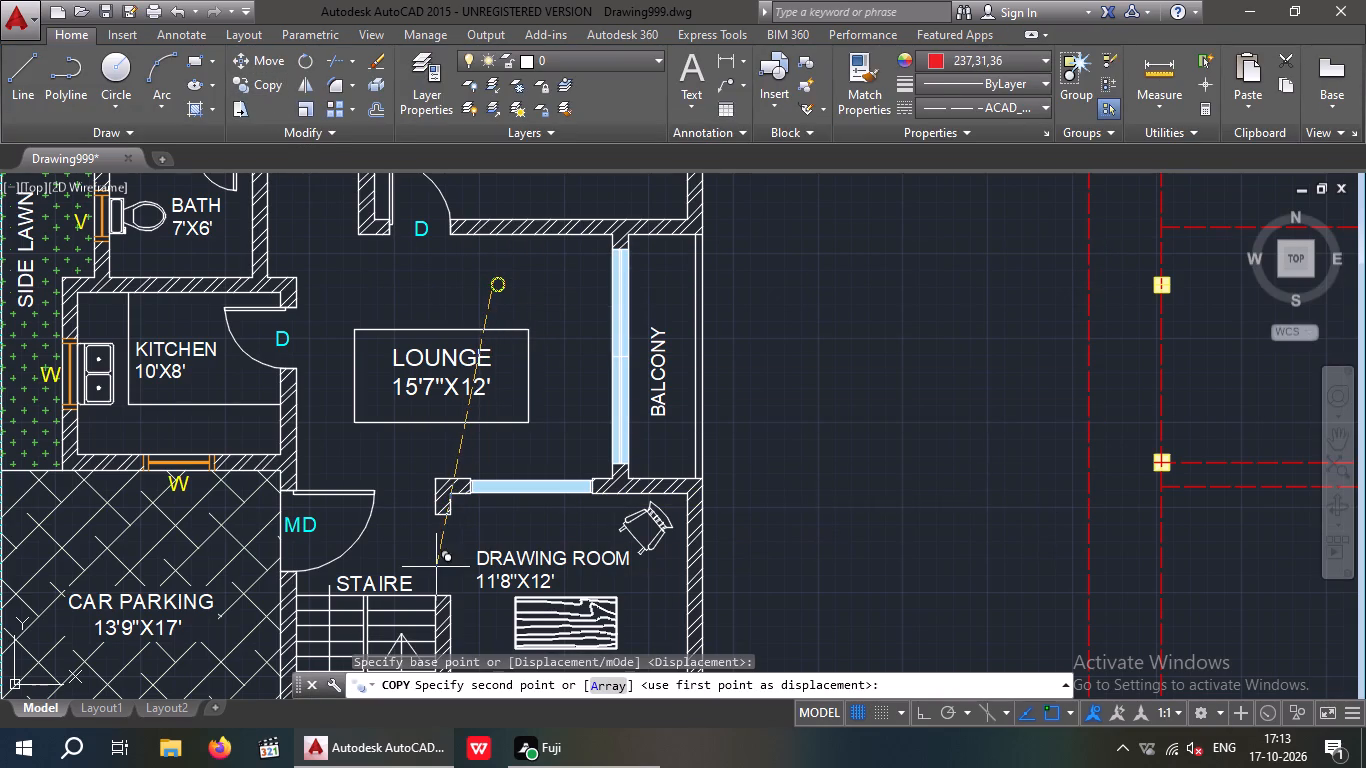
{"action": "left_click", "coordinate": [433, 568]}
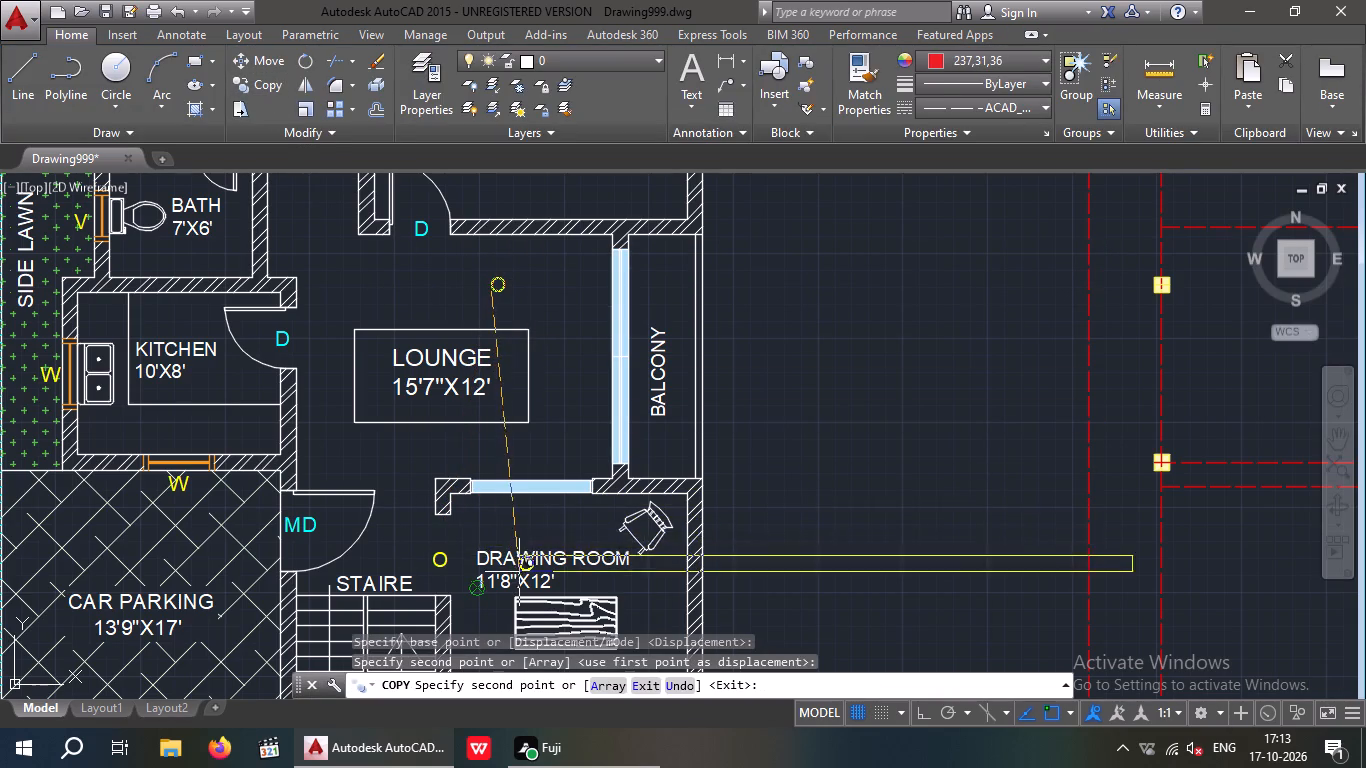
{"action": "key", "text": "Escape"}
Change the text of the spare O label above the LOUNGE text to GLASS PANEL.
{"action": "scroll", "coordinate": [629, 358], "scroll_direction": "up", "scroll_amount": 1}
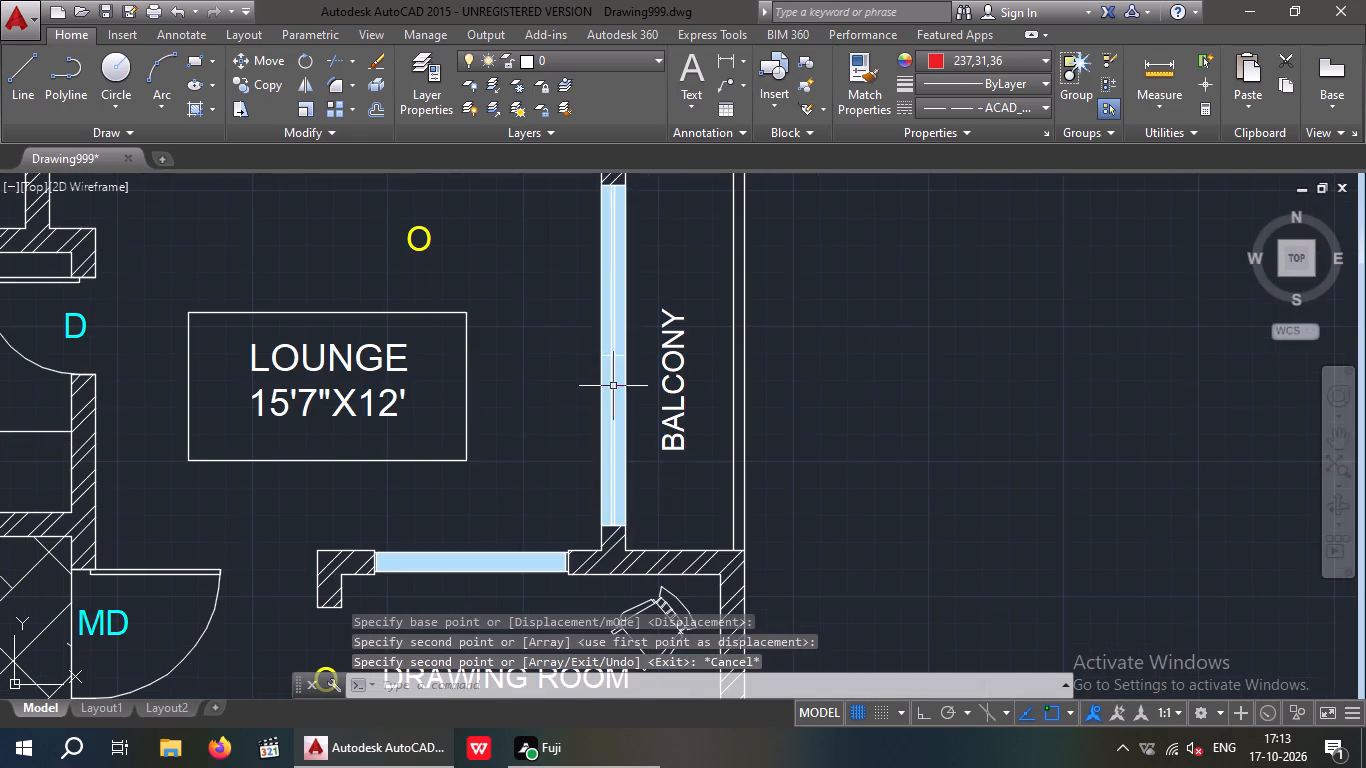
{"action": "scroll", "coordinate": [608, 389], "scroll_direction": "down", "scroll_amount": 2}
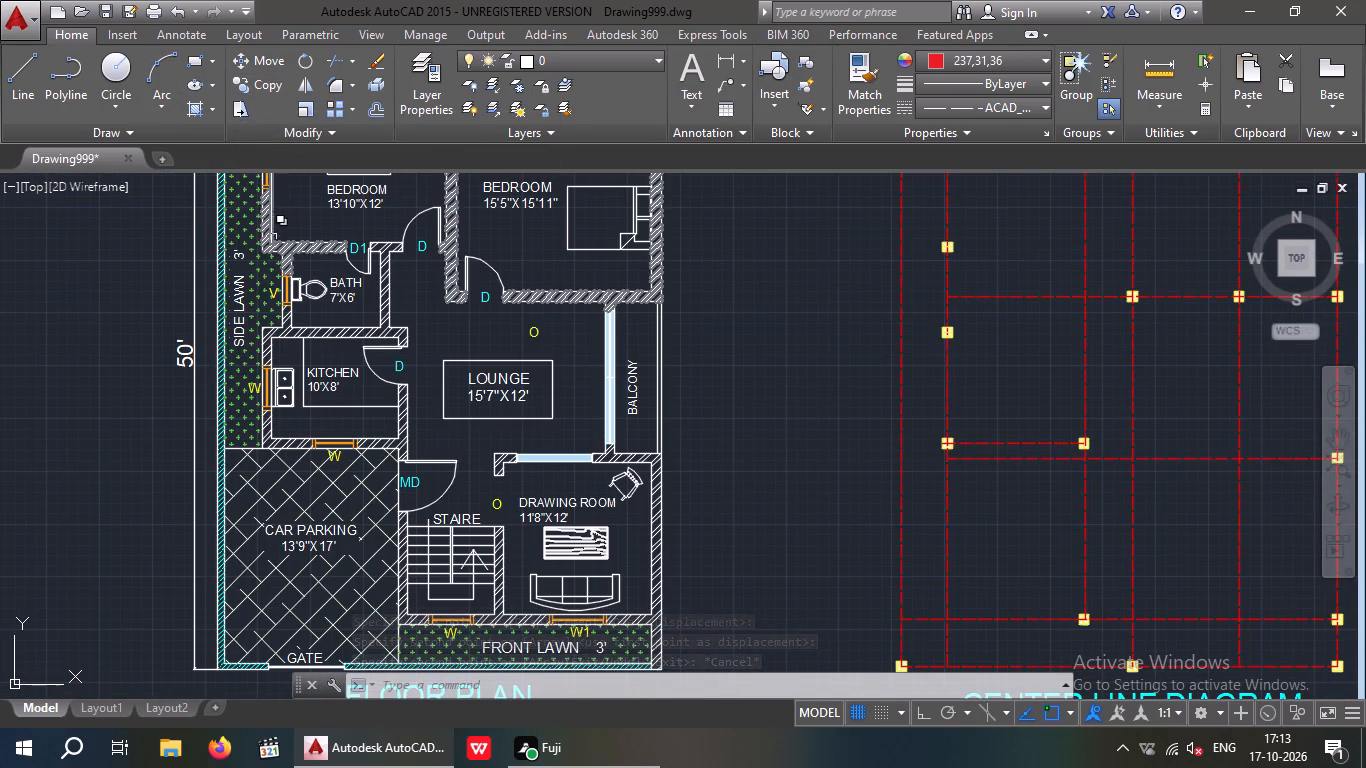
{"action": "double_click", "coordinate": [537, 328]}
{"action": "scroll", "coordinate": [532, 343], "scroll_direction": "up", "scroll_amount": 2}
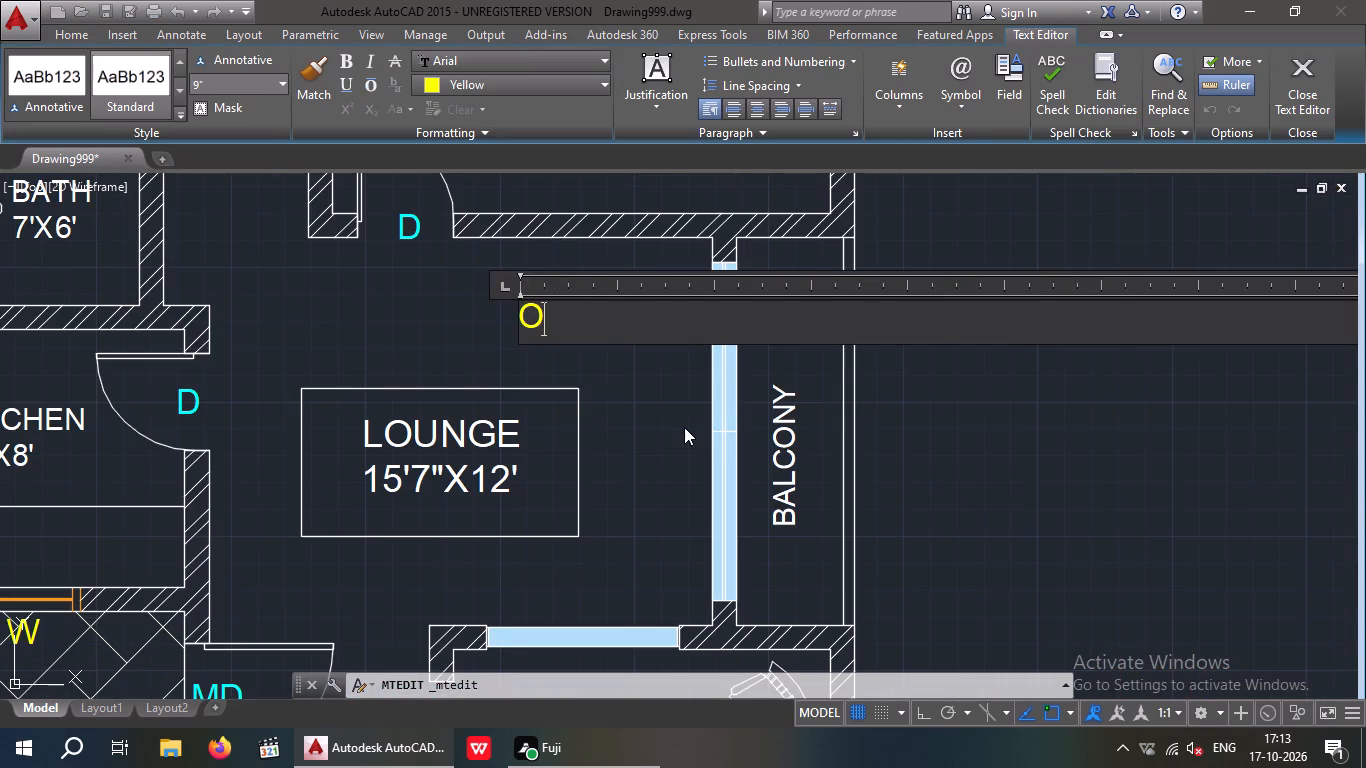
{"action": "key", "text": "BackSpace"}
{"action": "type", "text": "GLASS"}
{"action": "key", "text": "space"}
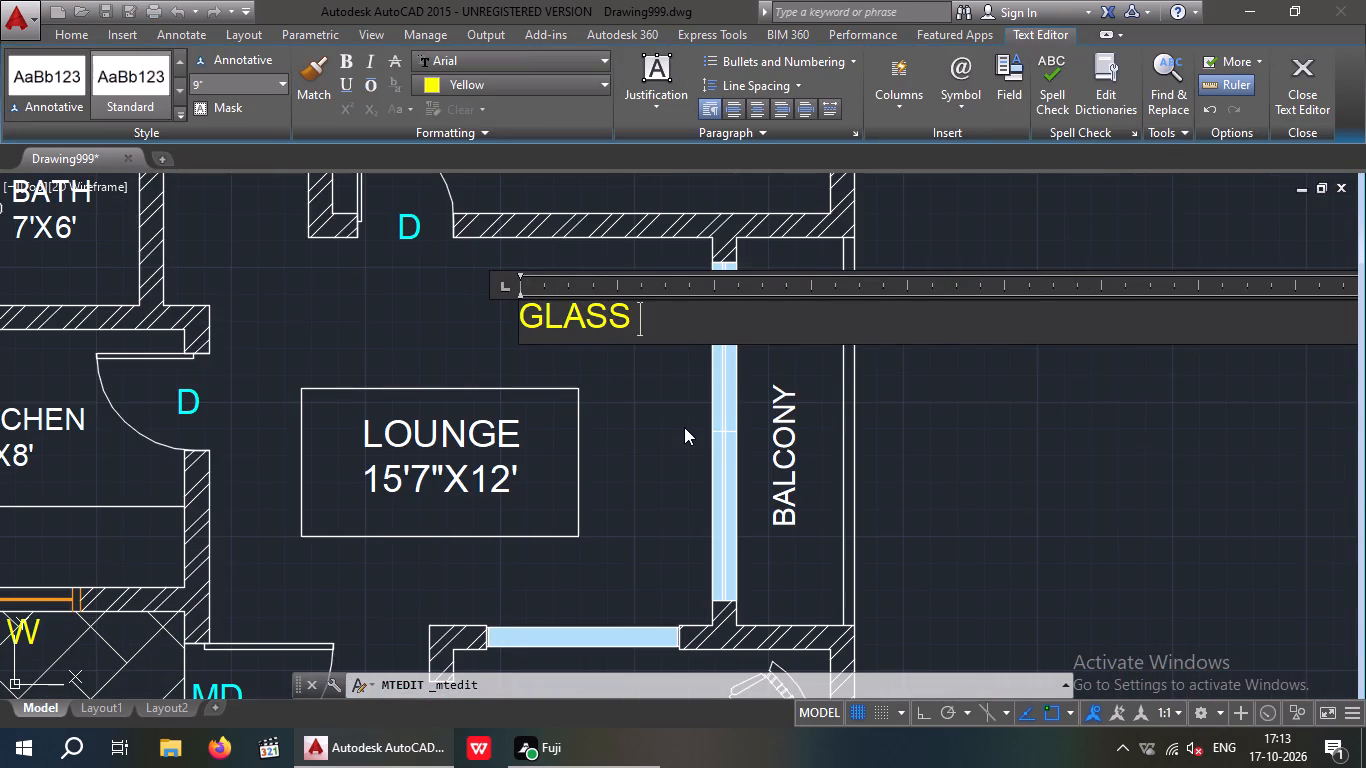
{"action": "key", "text": "o"}
{"action": "key", "text": "BackSpace"}
{"action": "key", "text": "p"}
{"action": "key", "text": "a"}
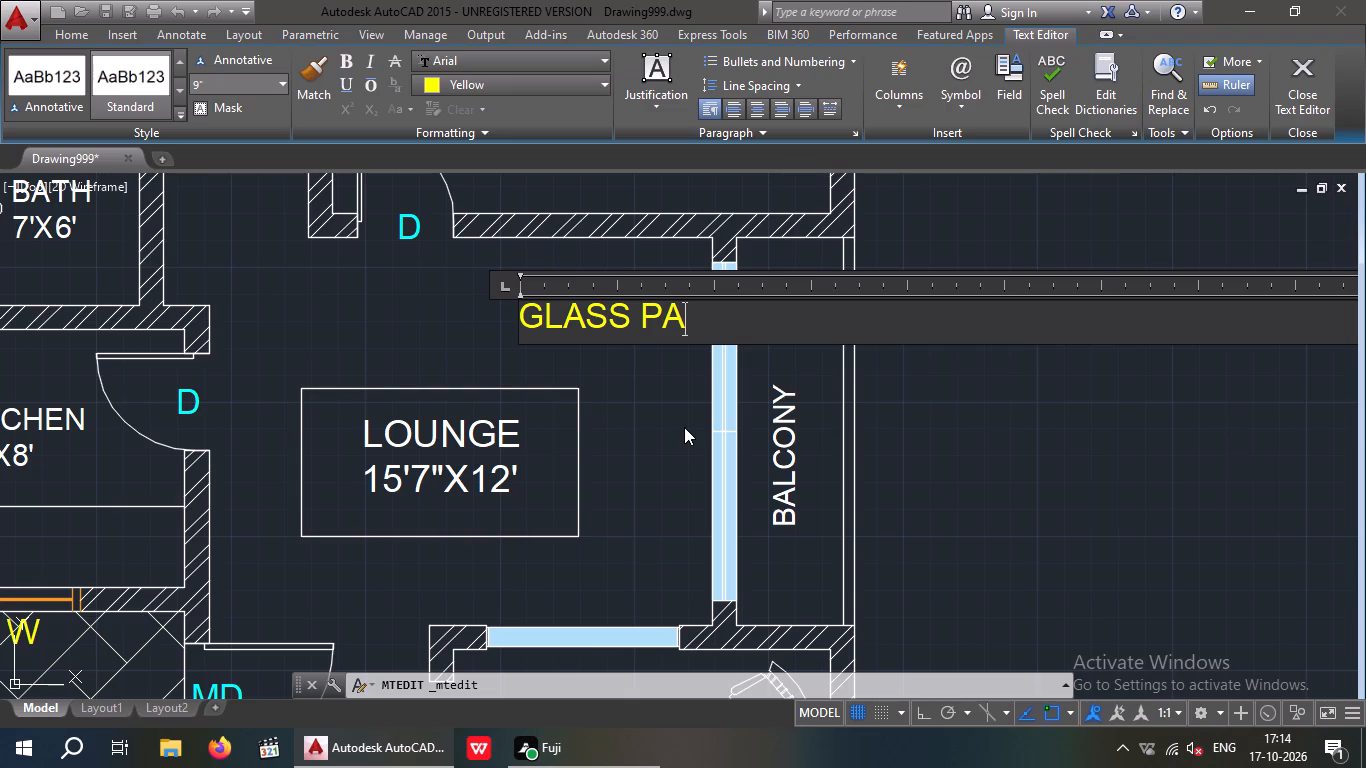
{"action": "type", "text": "NEL"}
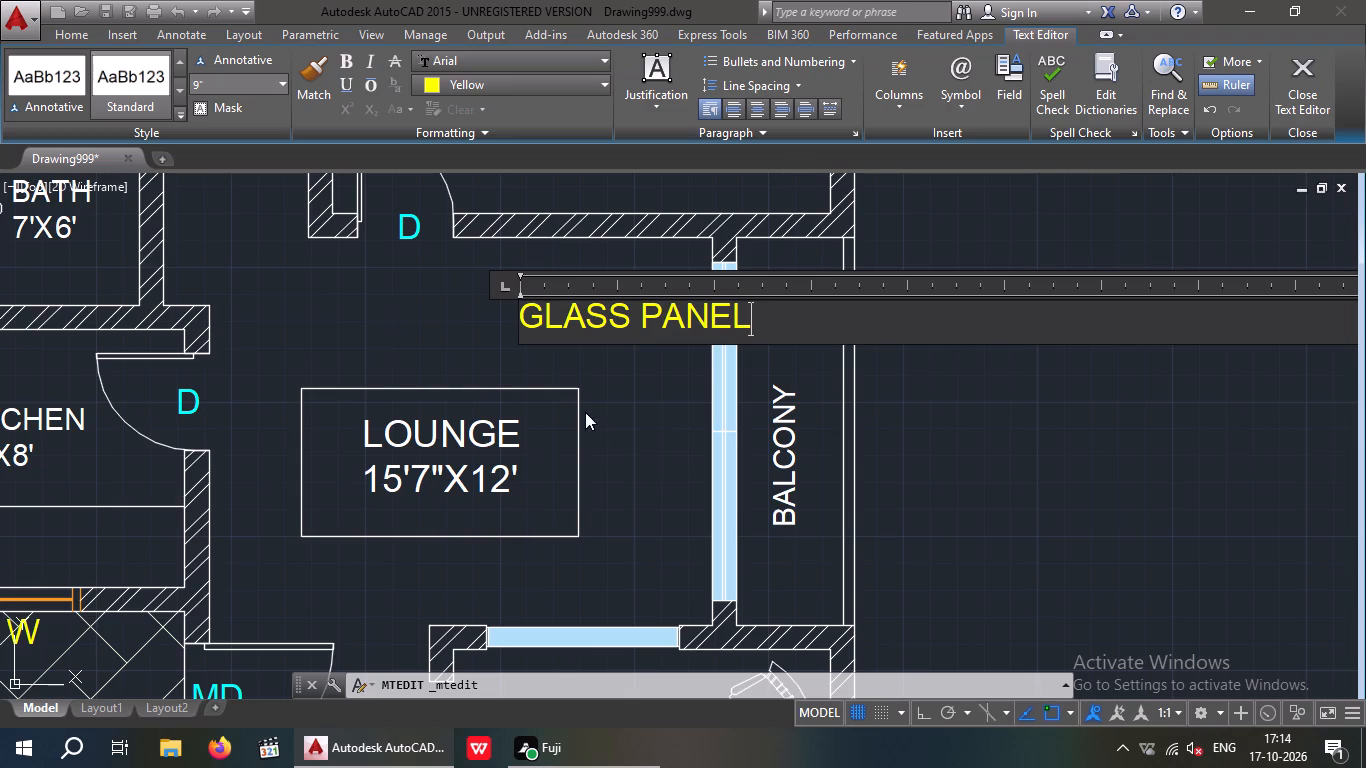
{"action": "left_click", "coordinate": [599, 407]}
Set the text height of the whole GLASS PANEL label in the lounge to 7".
{"action": "scroll", "coordinate": [613, 406], "scroll_direction": "down", "scroll_amount": 4}
{"action": "scroll", "coordinate": [612, 394], "scroll_direction": "up", "scroll_amount": 3}
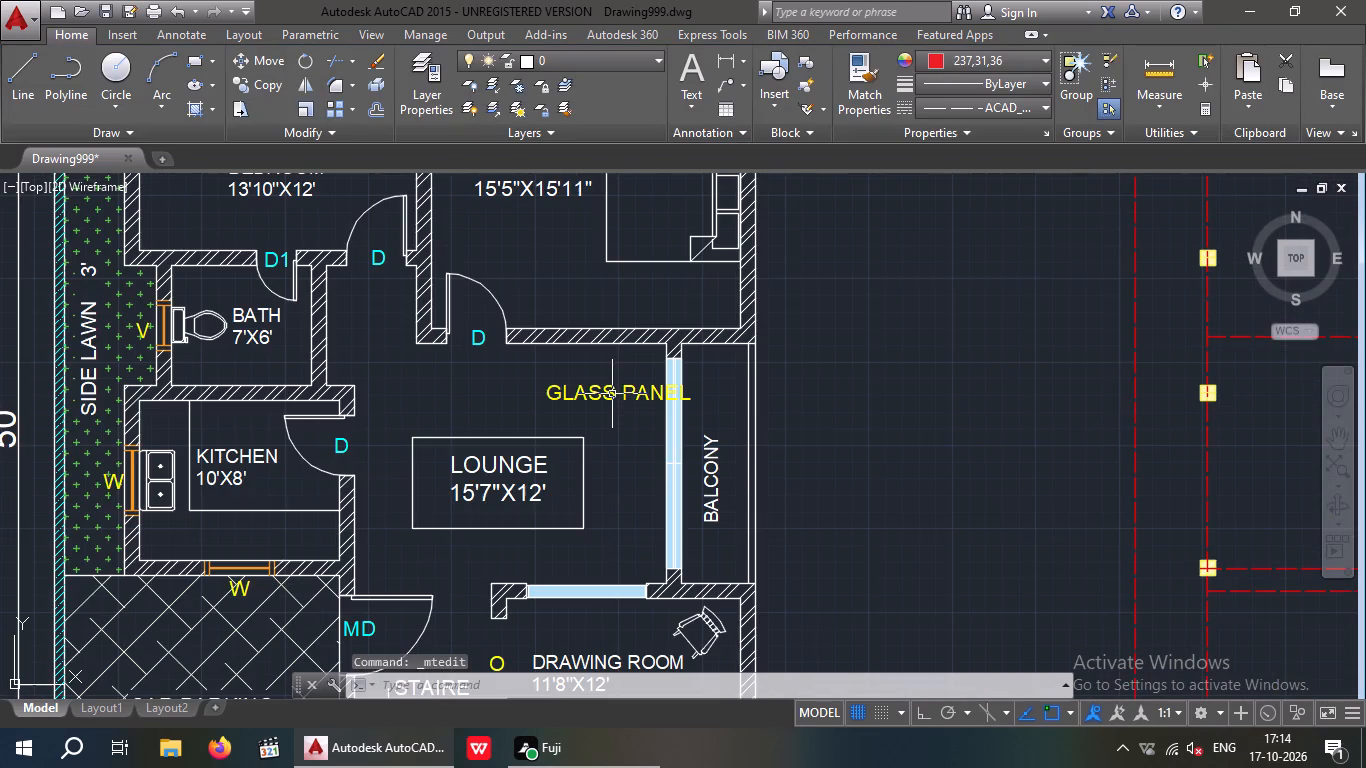
{"action": "left_click_drag", "start_coordinate": [618, 408], "coordinate": [583, 409]}
{"action": "left_click", "coordinate": [553, 380]}
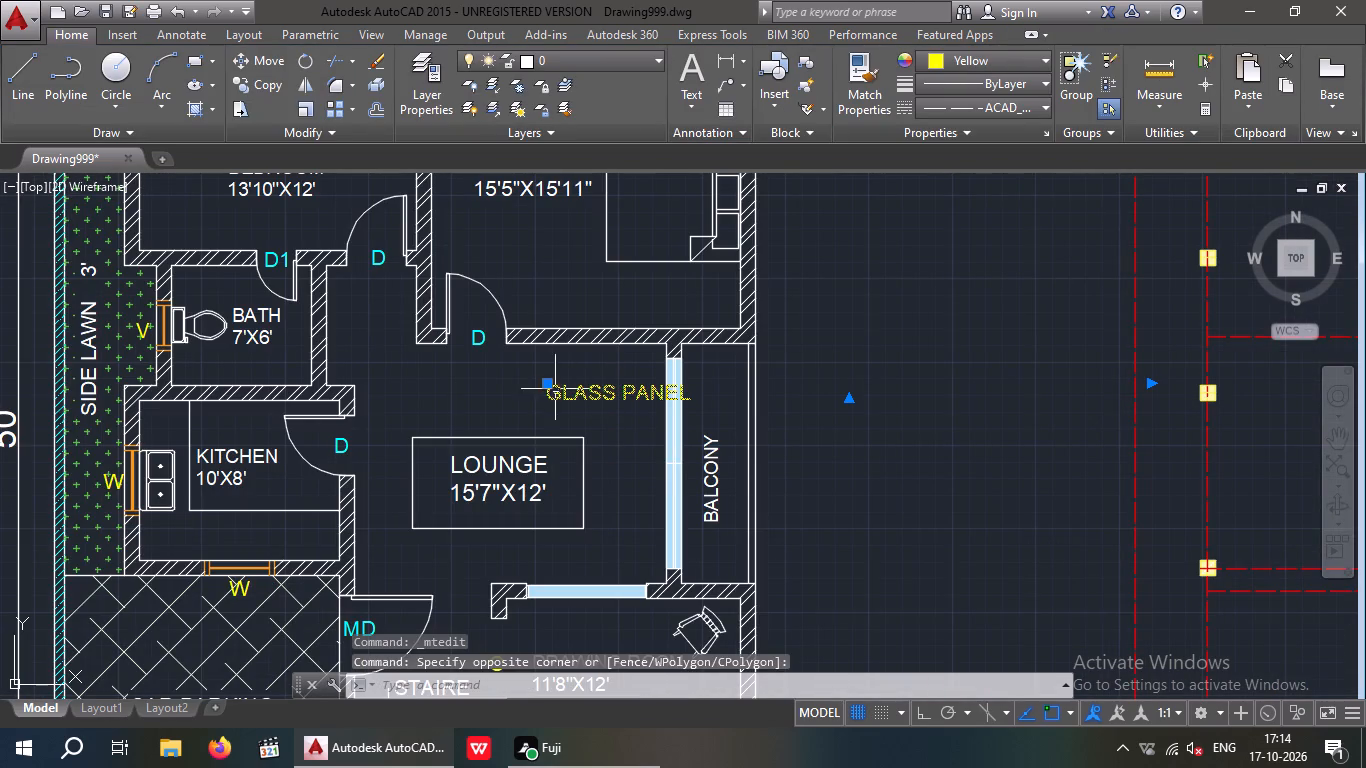
{"action": "key", "text": "Escape"}
{"action": "double_click", "coordinate": [589, 393]}
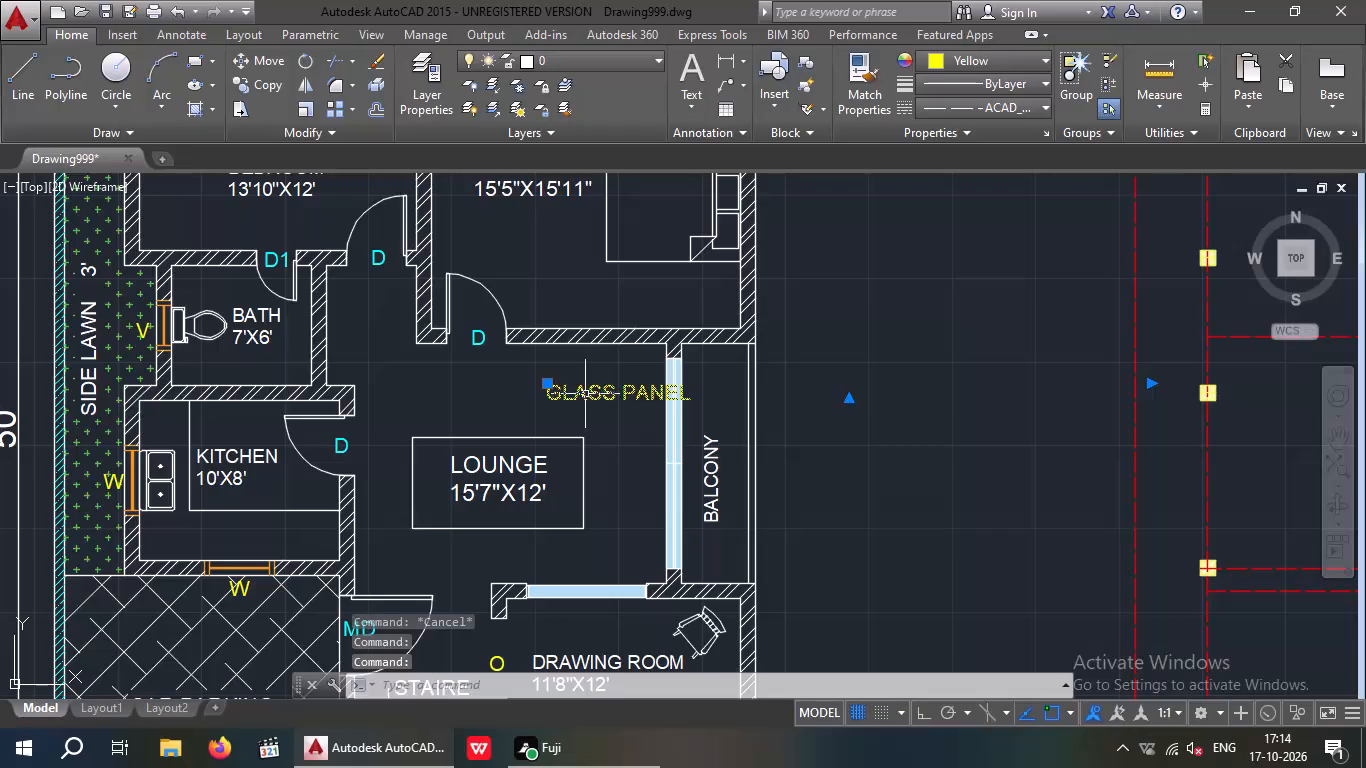
{"action": "double_click", "coordinate": [584, 397]}
{"action": "left_click_drag", "start_coordinate": [697, 390], "coordinate": [572, 407]}
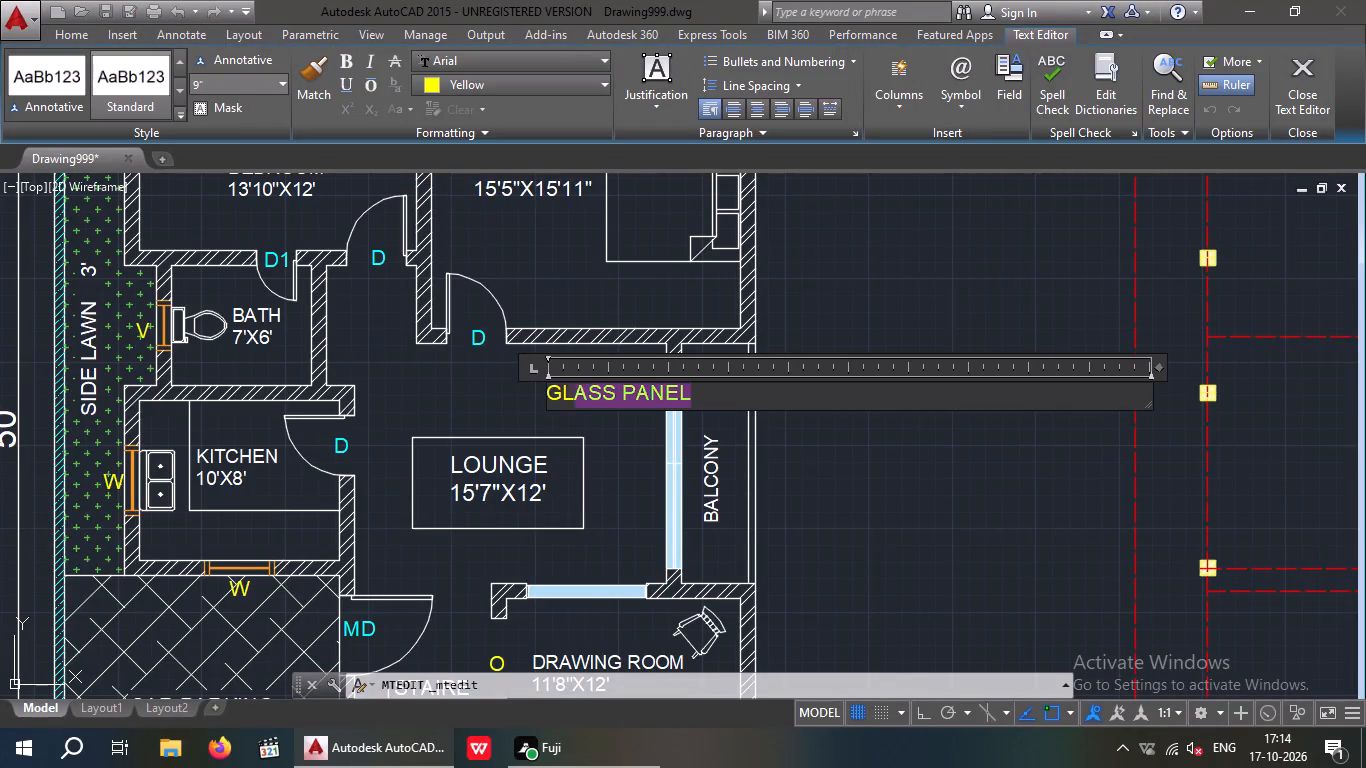
{"action": "left_click_drag", "start_coordinate": [572, 407], "coordinate": [540, 407]}
{"action": "left_click", "coordinate": [231, 85]}
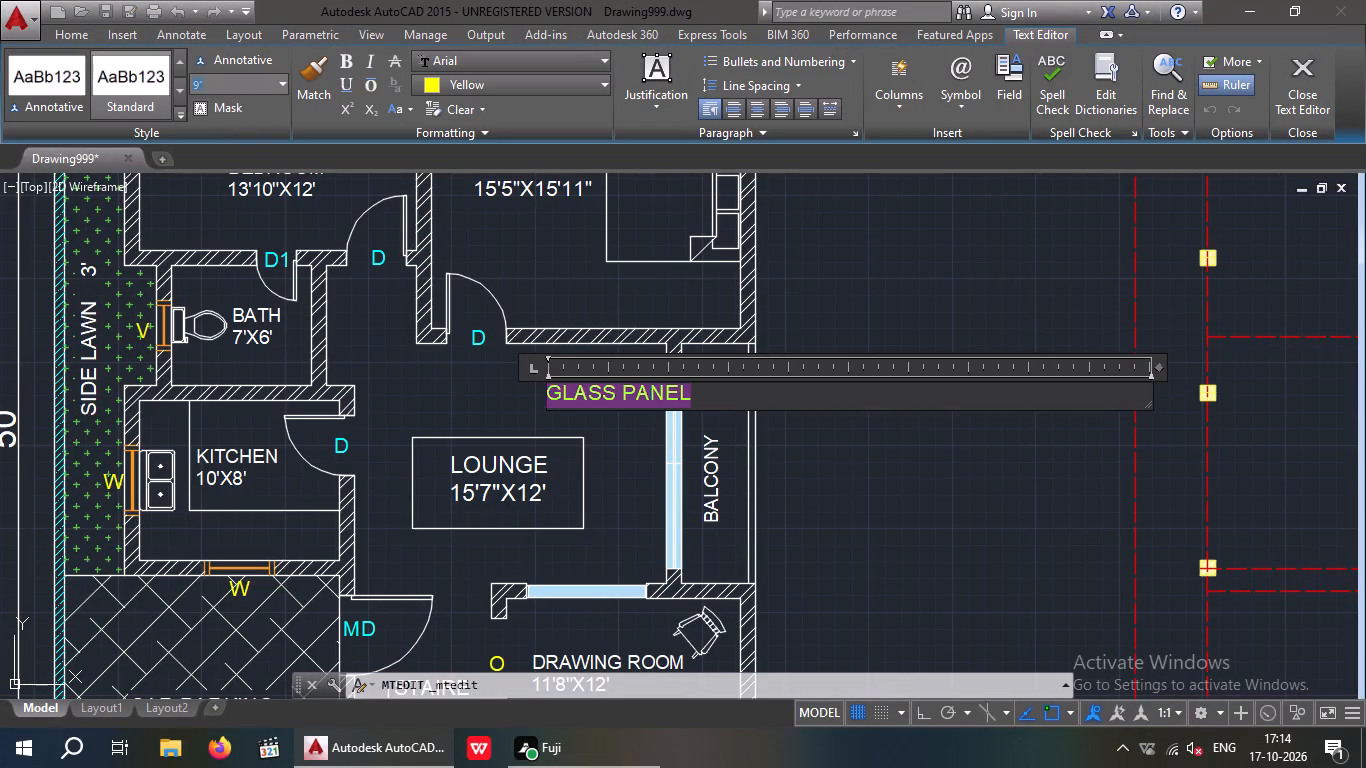
{"action": "type", "text": "7\""}
{"action": "key", "text": "Return"}
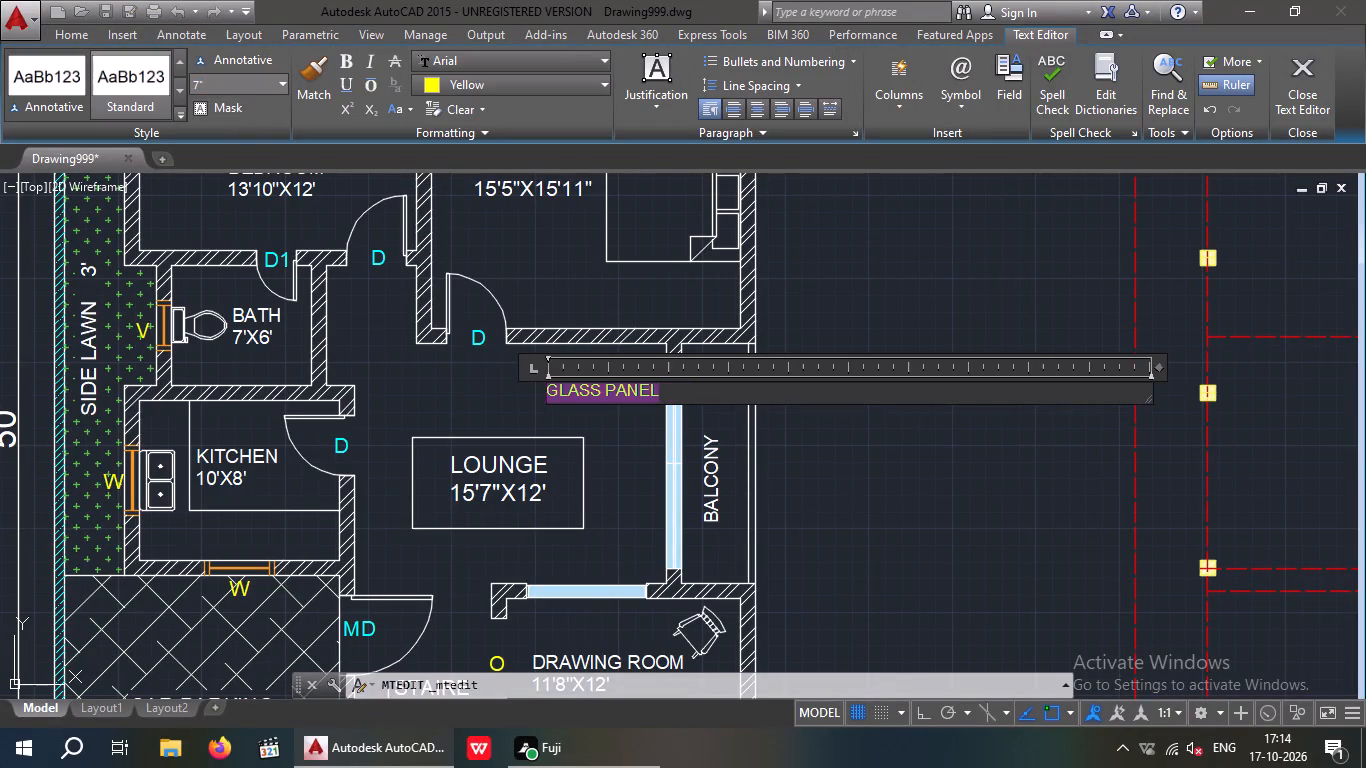
Finish the text edit and move the GLASS PANEL label just above the glass panel between the lounge and the drawing room.
{"action": "left_click", "coordinate": [416, 373]}
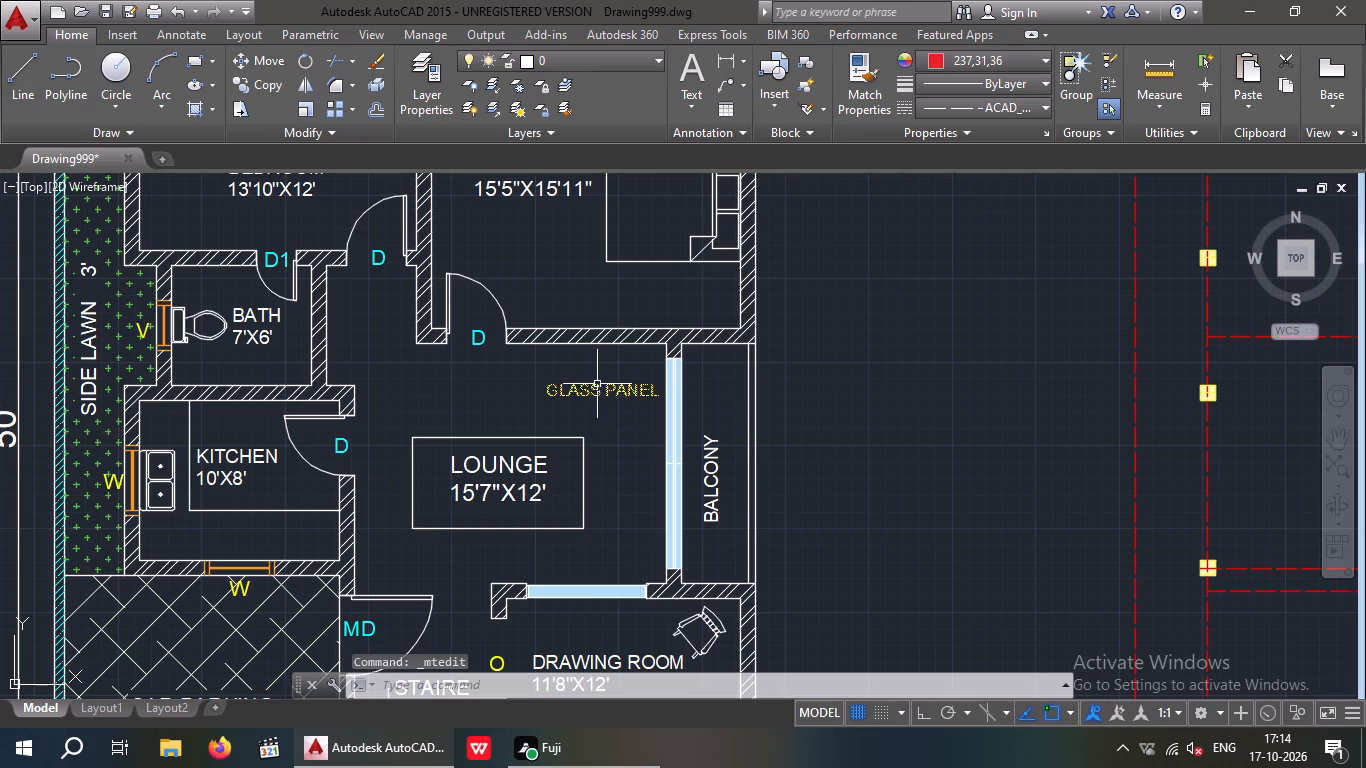
{"action": "left_click", "coordinate": [595, 390]}
{"action": "left_click", "coordinate": [247, 55]}
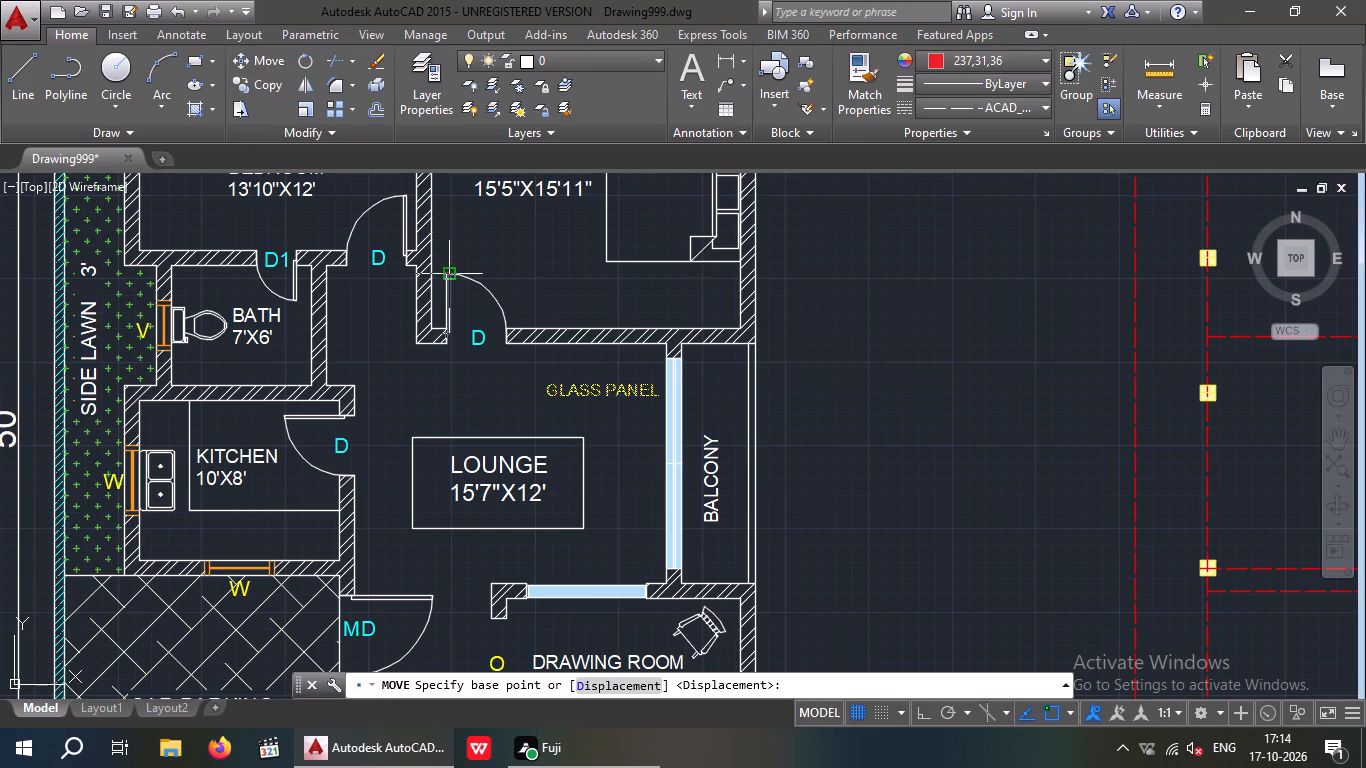
{"action": "left_click_drag", "start_coordinate": [549, 393], "coordinate": [550, 414]}
{"action": "scroll", "coordinate": [528, 574], "scroll_direction": "up", "scroll_amount": 1}
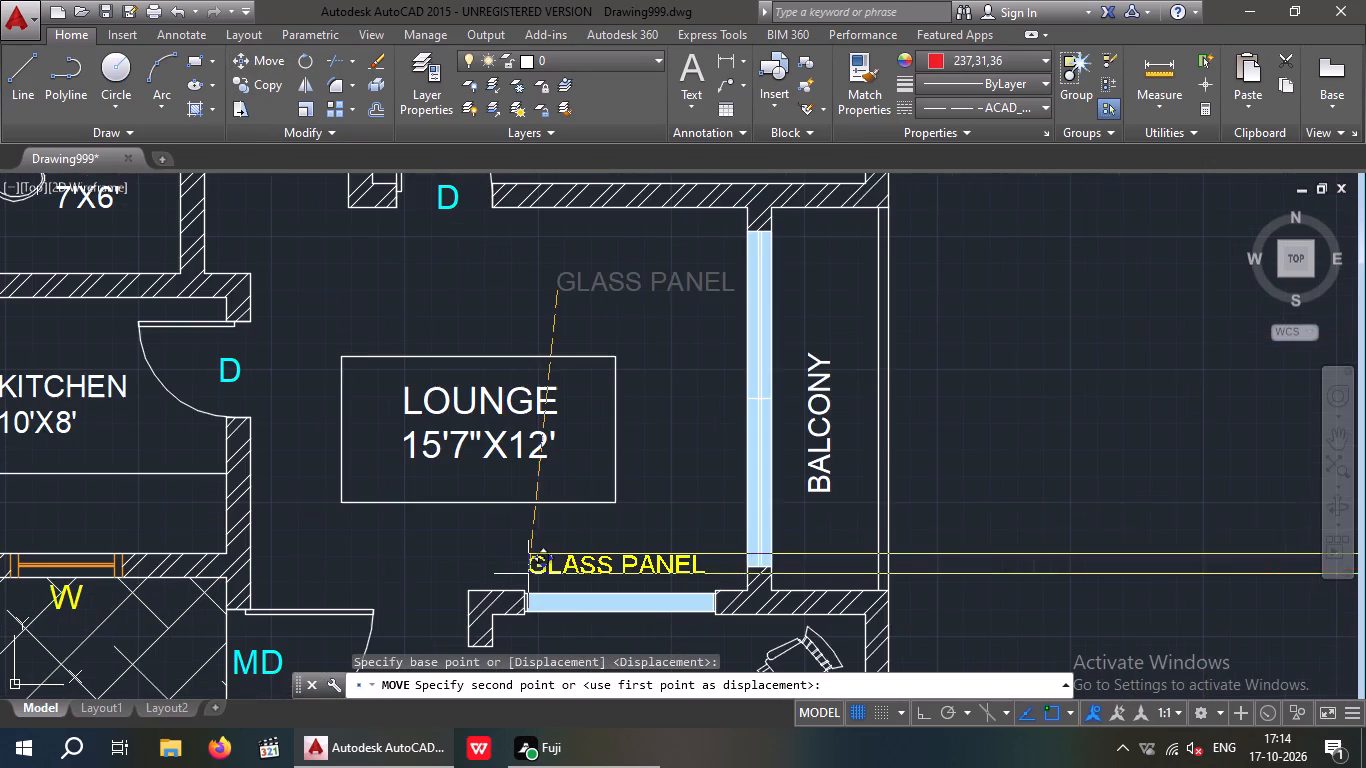
{"action": "left_click", "coordinate": [536, 578]}
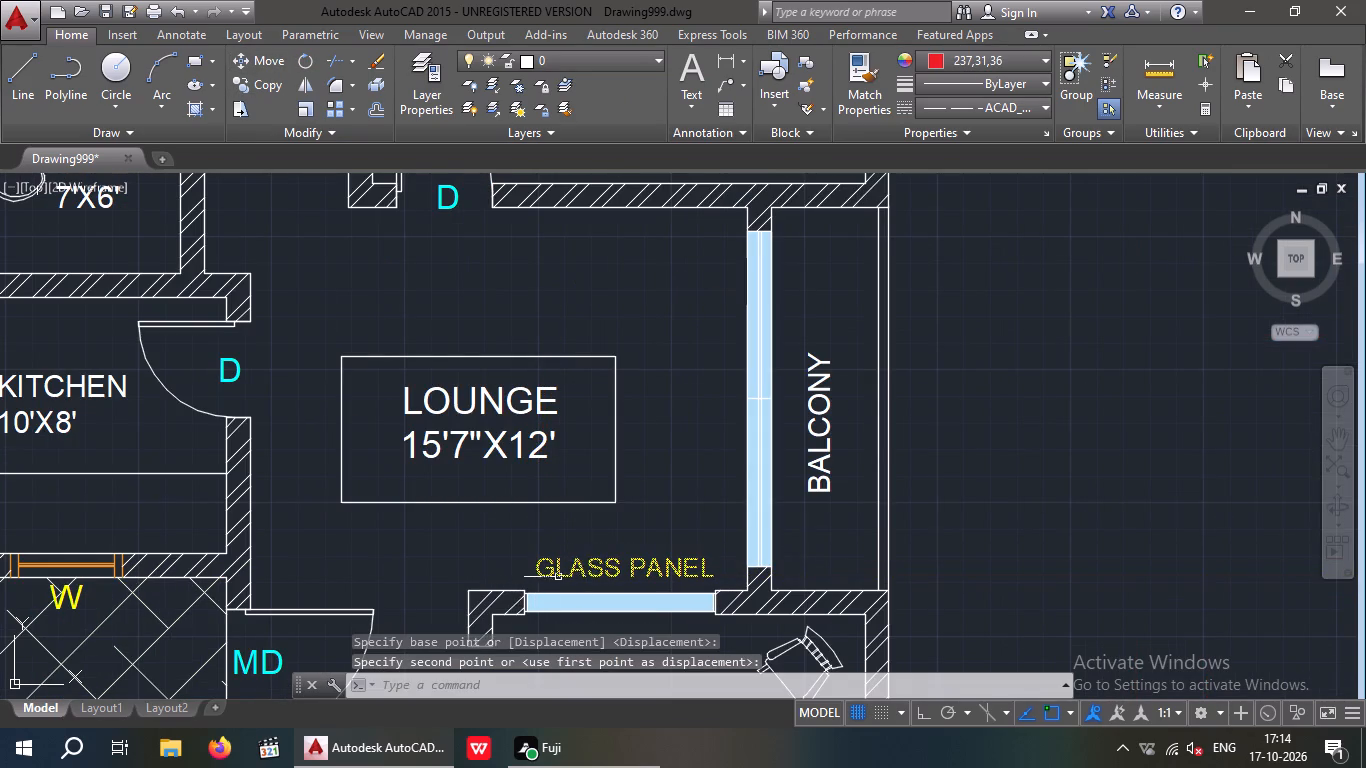
{"action": "left_click", "coordinate": [583, 560]}
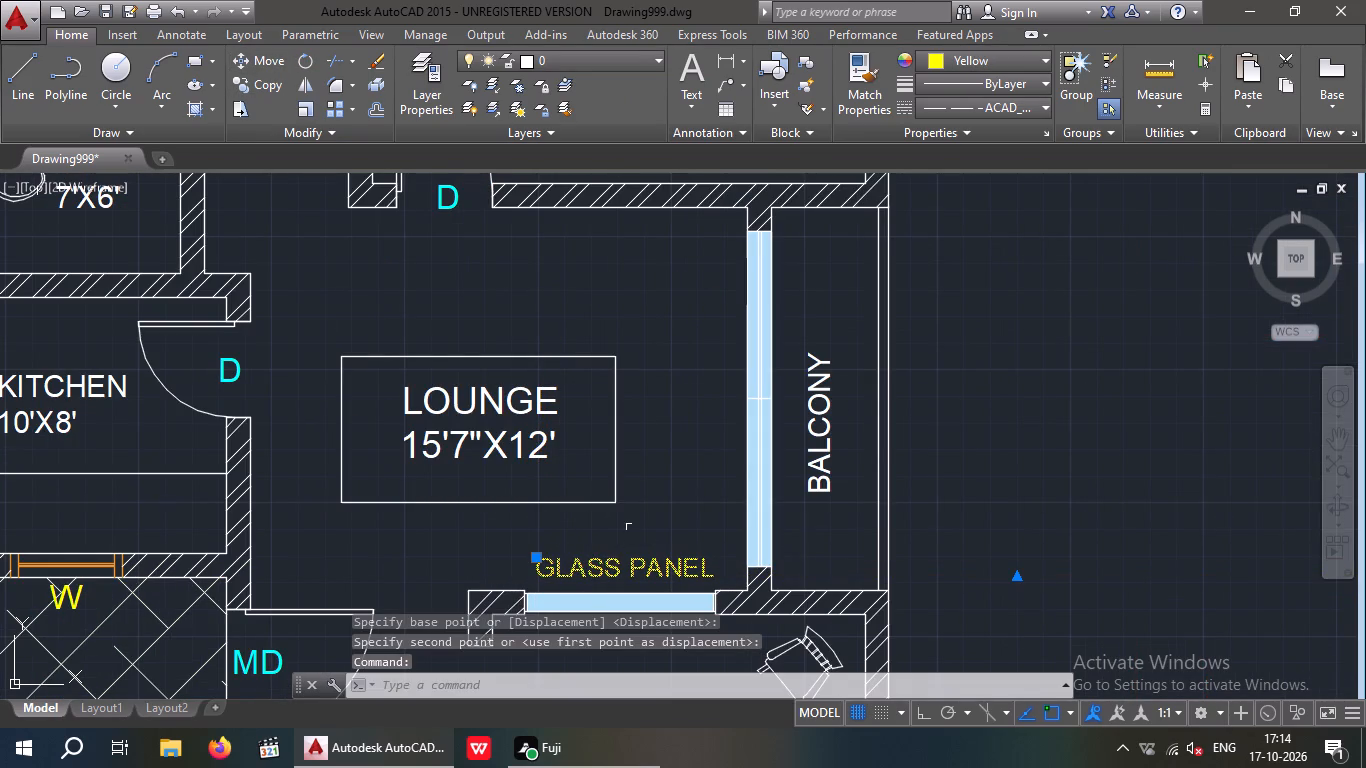
{"action": "key", "text": "Escape"}
{"action": "scroll", "coordinate": [644, 510], "scroll_direction": "down", "scroll_amount": 2}
{"action": "middle_click_drag", "start_coordinate": [808, 458], "coordinate": [760, 421]}
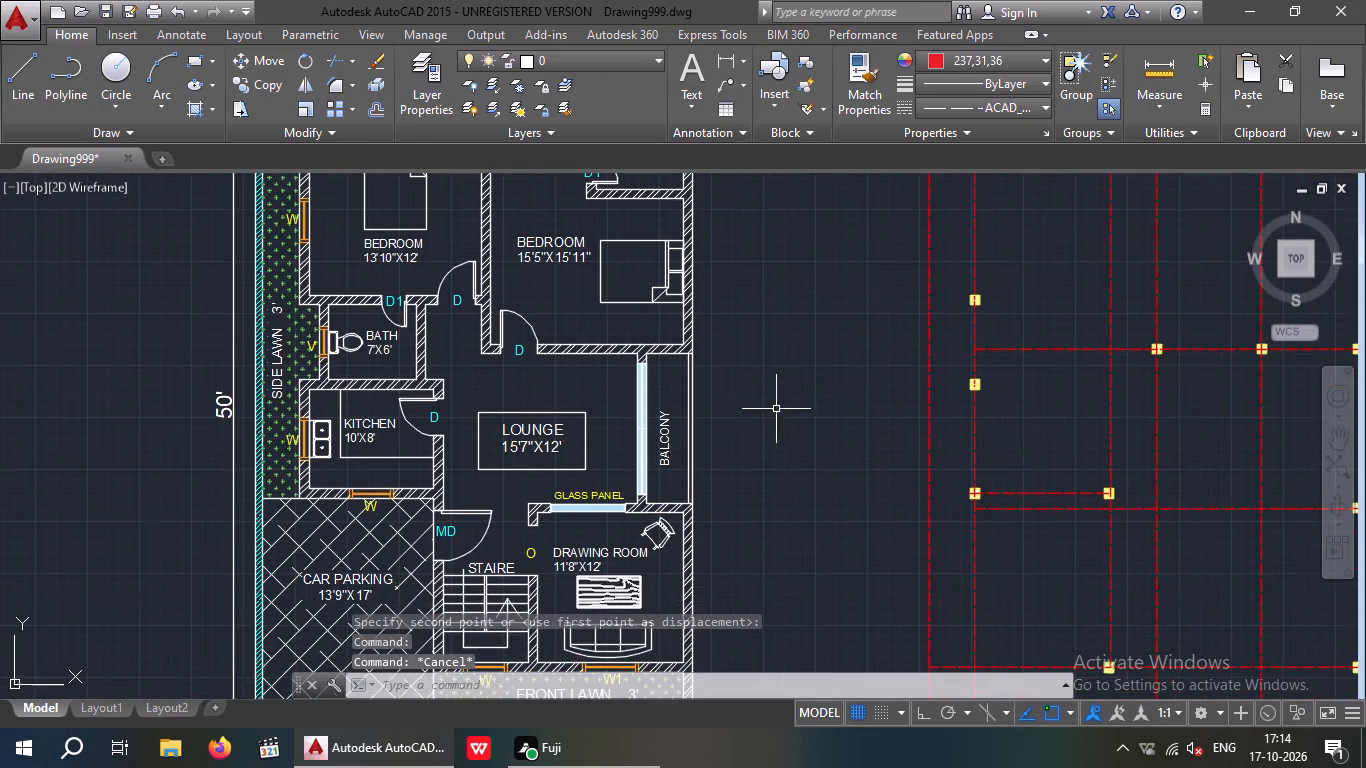
Save the drawing.
{"action": "scroll", "coordinate": [777, 409], "scroll_direction": "down", "scroll_amount": 1}
{"action": "key", "text": "ctrl+s"}
{"action": "key", "text": "ctrl+s"}
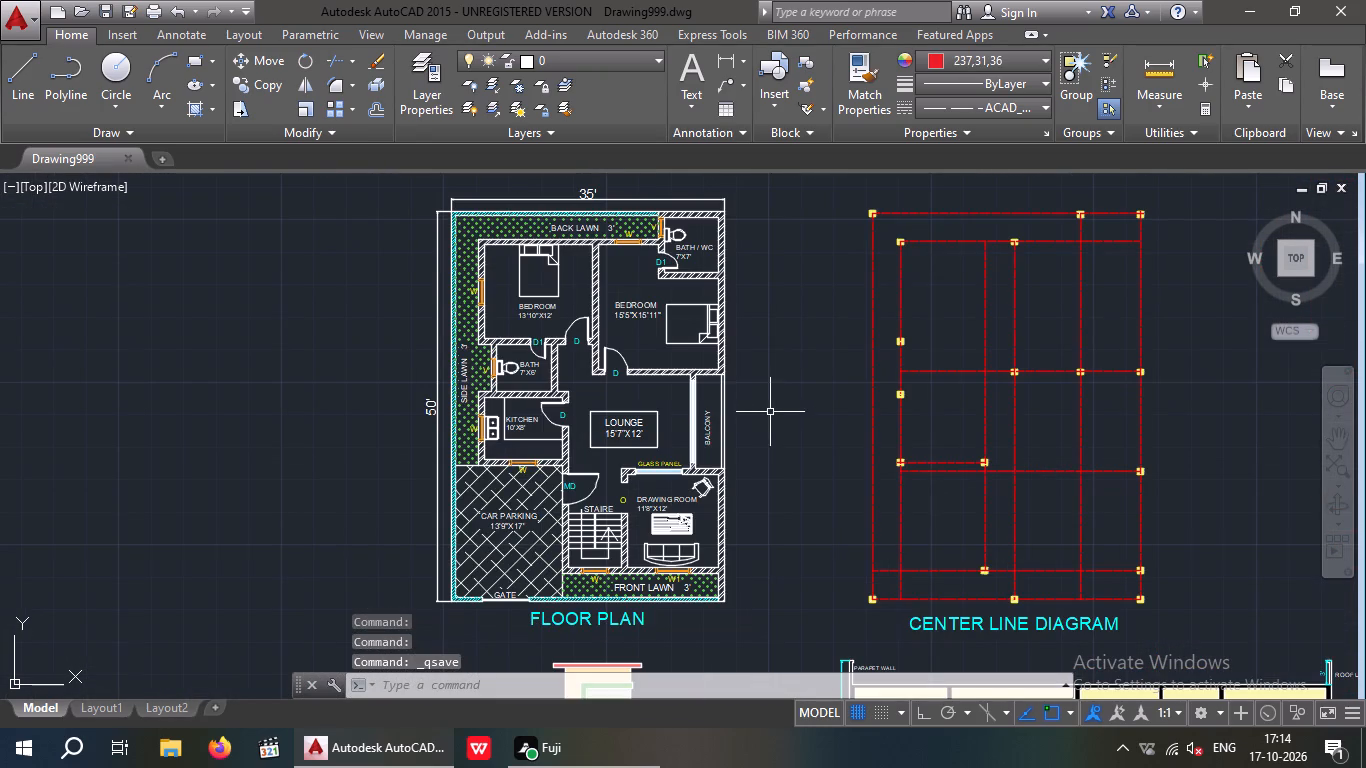
Review the floor plan's room, door, window, opening and glass panel labels and the overall arrangement of the drawing set.
{"action": "middle_click_drag", "start_coordinate": [727, 428], "coordinate": [528, 444]}
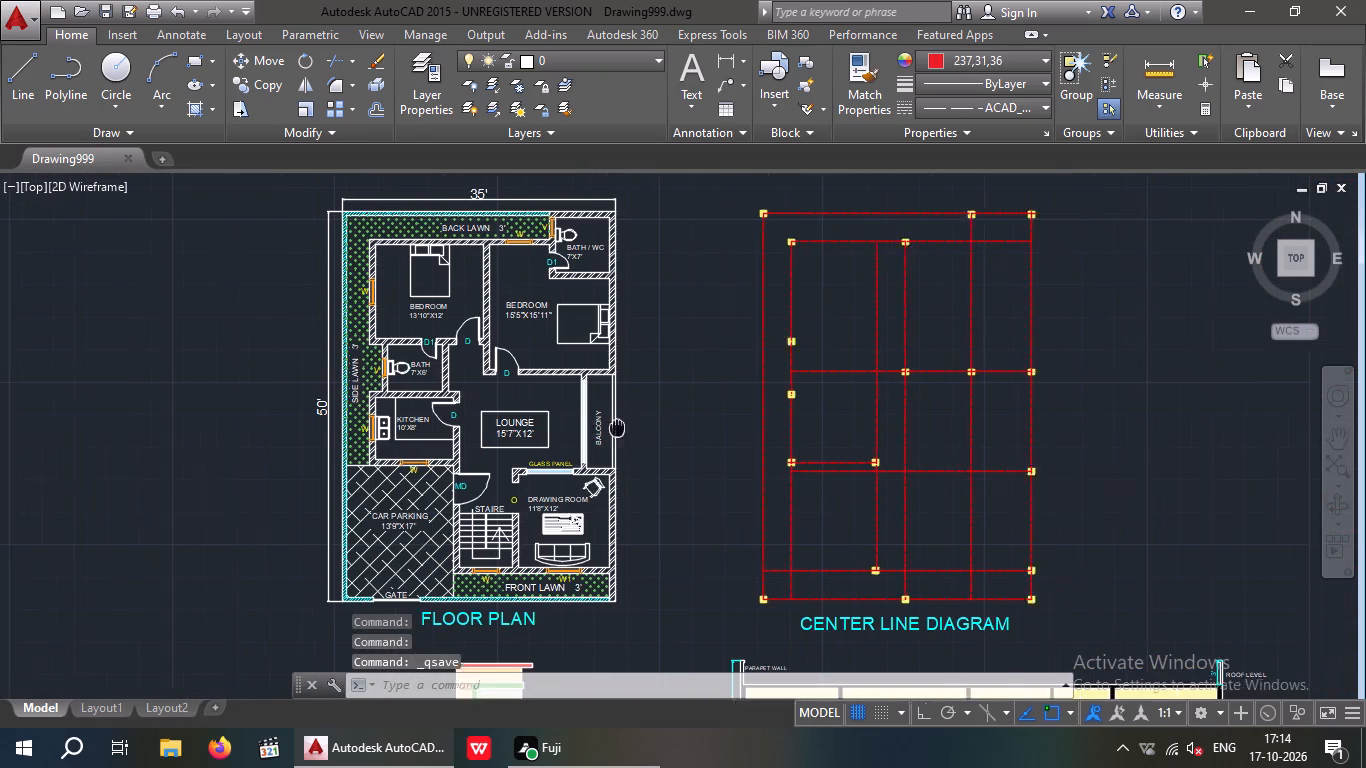
{"action": "scroll", "coordinate": [554, 430], "scroll_direction": "down", "scroll_amount": 1}
{"action": "middle_click_drag", "start_coordinate": [547, 430], "coordinate": [544, 417]}
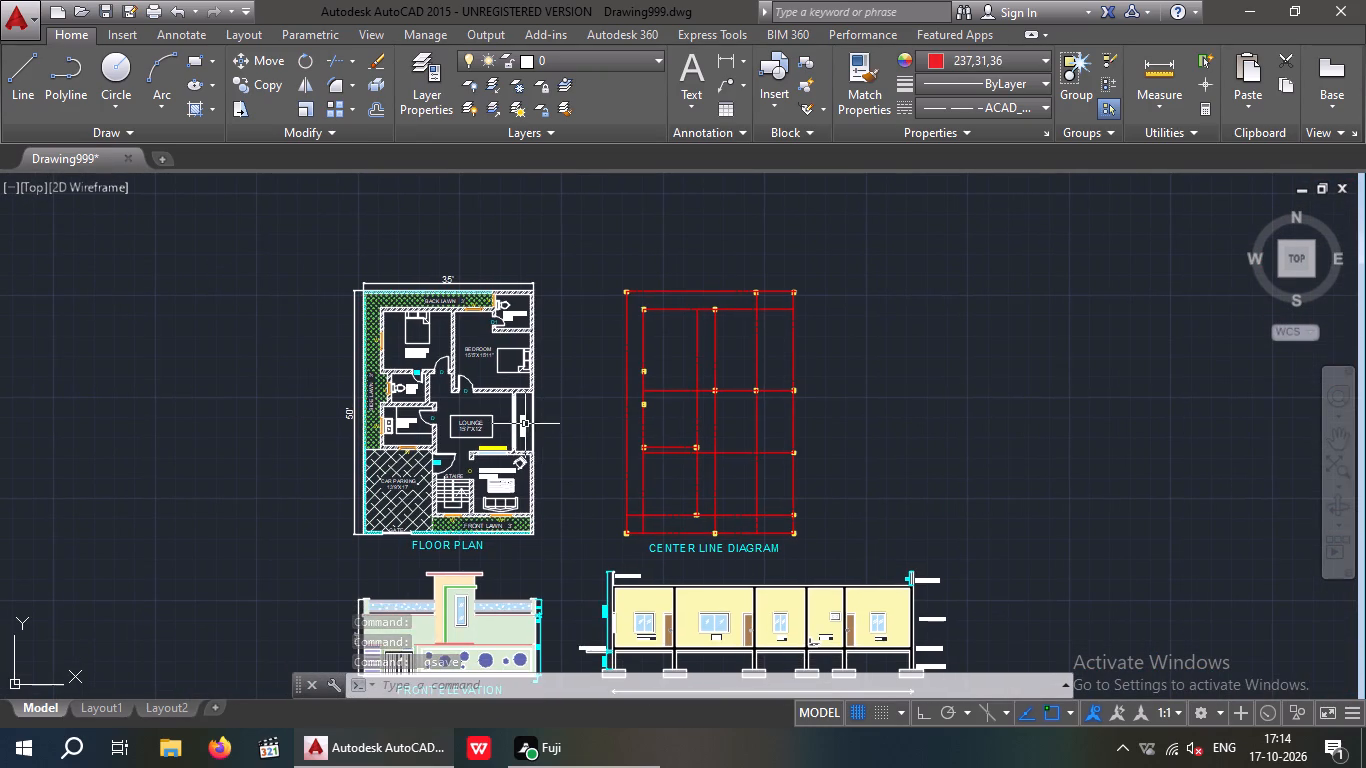
{"action": "scroll", "coordinate": [484, 366], "scroll_direction": "up", "scroll_amount": 3}
{"action": "middle_click_drag", "start_coordinate": [485, 366], "coordinate": [427, 355]}
{"action": "scroll", "coordinate": [484, 366], "scroll_direction": "down", "scroll_amount": 1}
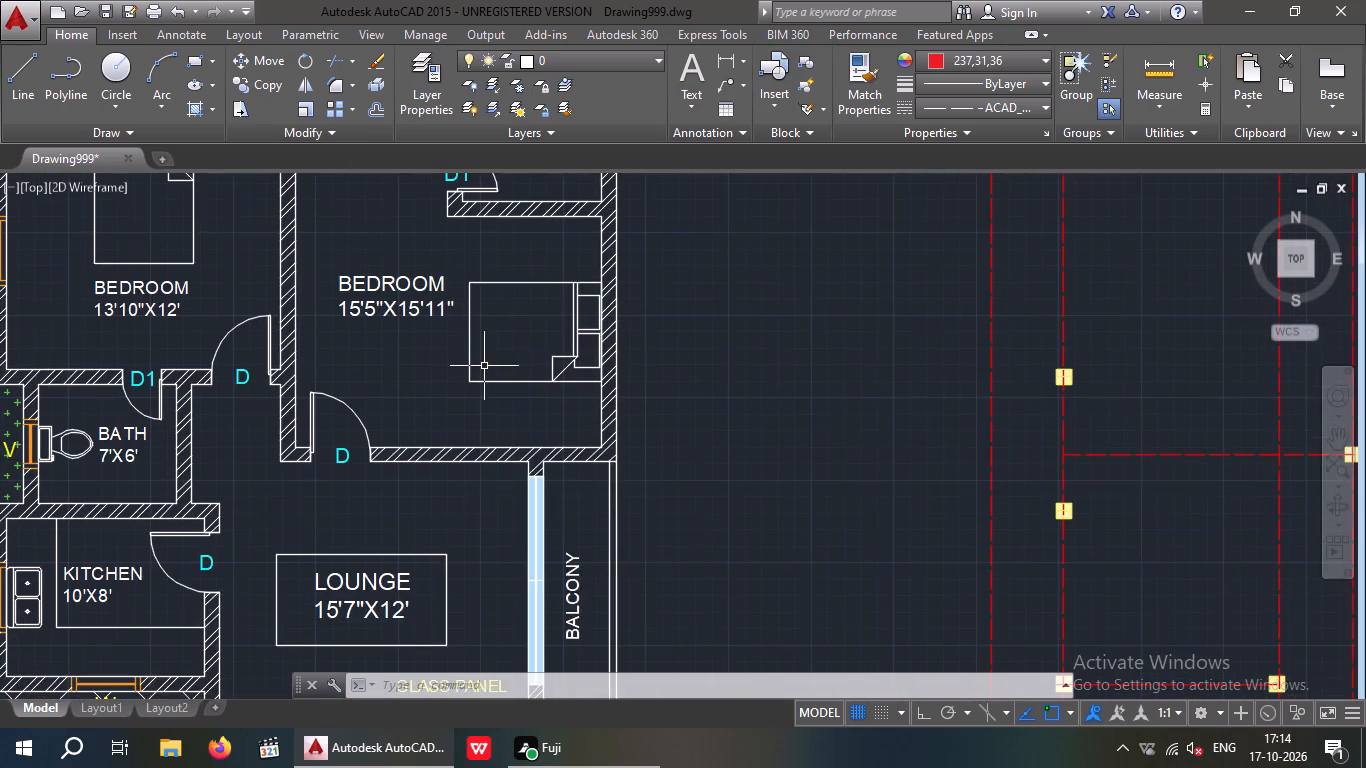
{"action": "middle_click_drag", "start_coordinate": [519, 388], "coordinate": [403, 388]}
{"action": "scroll", "coordinate": [409, 383], "scroll_direction": "down", "scroll_amount": 1}
{"action": "middle_click_drag", "start_coordinate": [403, 405], "coordinate": [492, 353]}
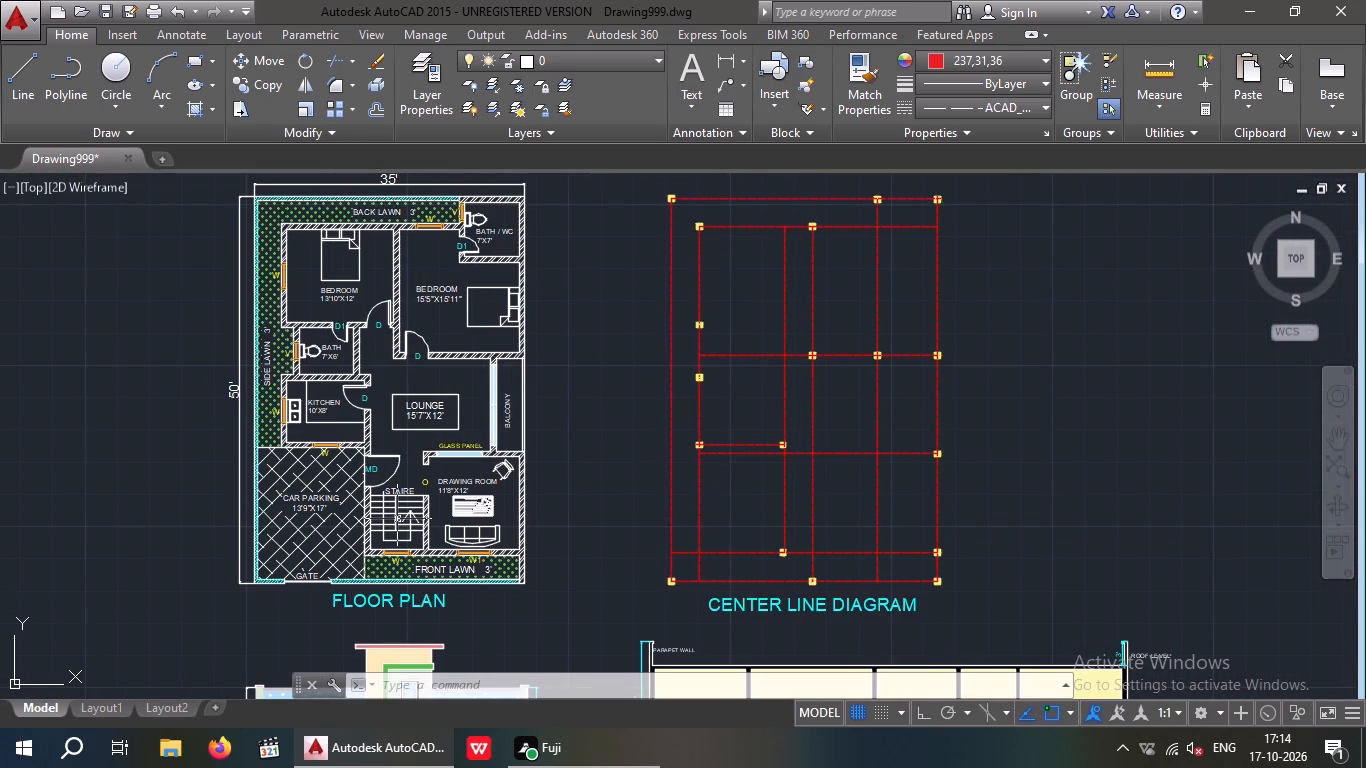
{"action": "scroll", "coordinate": [401, 535], "scroll_direction": "up", "scroll_amount": 2}
{"action": "middle_click_drag", "start_coordinate": [425, 519], "coordinate": [404, 551]}
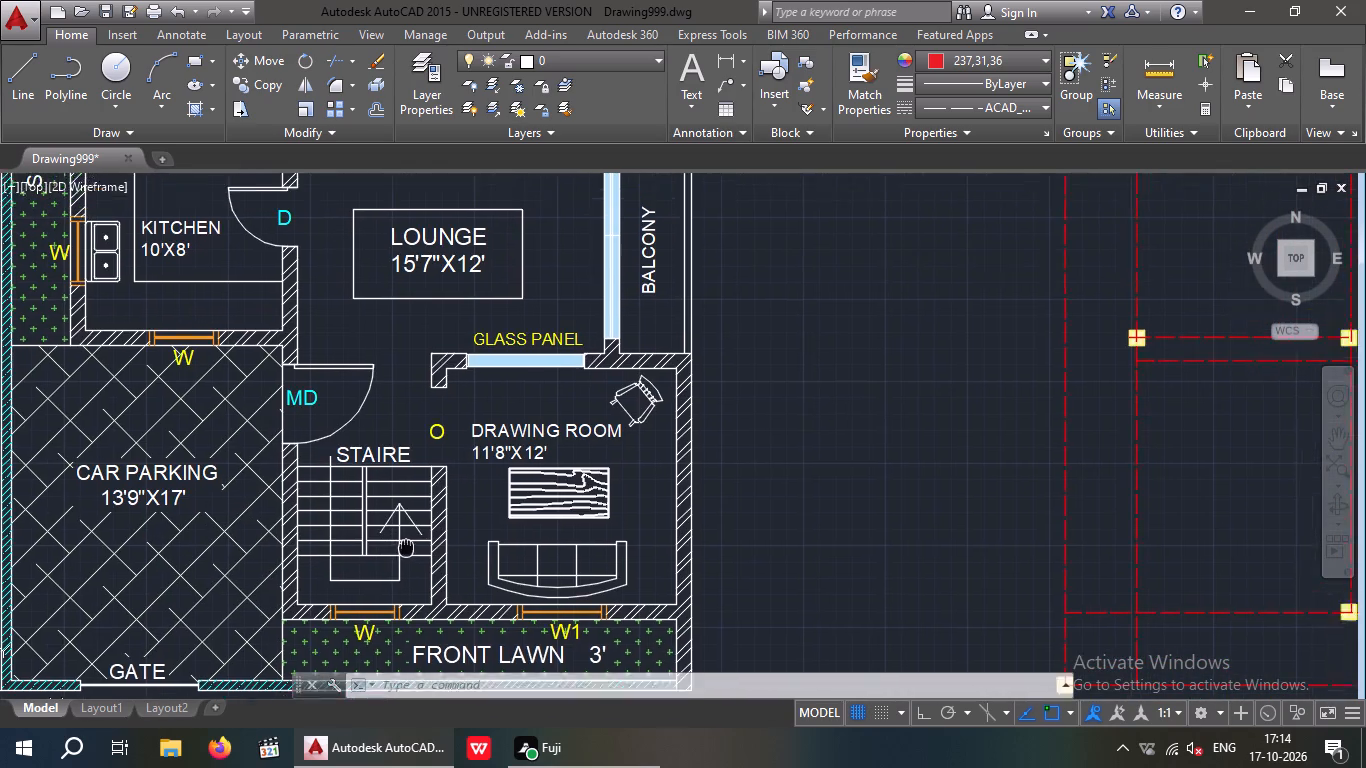
{"action": "middle_click_drag", "start_coordinate": [404, 551], "coordinate": [385, 580]}
{"action": "scroll", "coordinate": [484, 456], "scroll_direction": "down", "scroll_amount": 1}
{"action": "scroll", "coordinate": [552, 335], "scroll_direction": "up", "scroll_amount": 1}
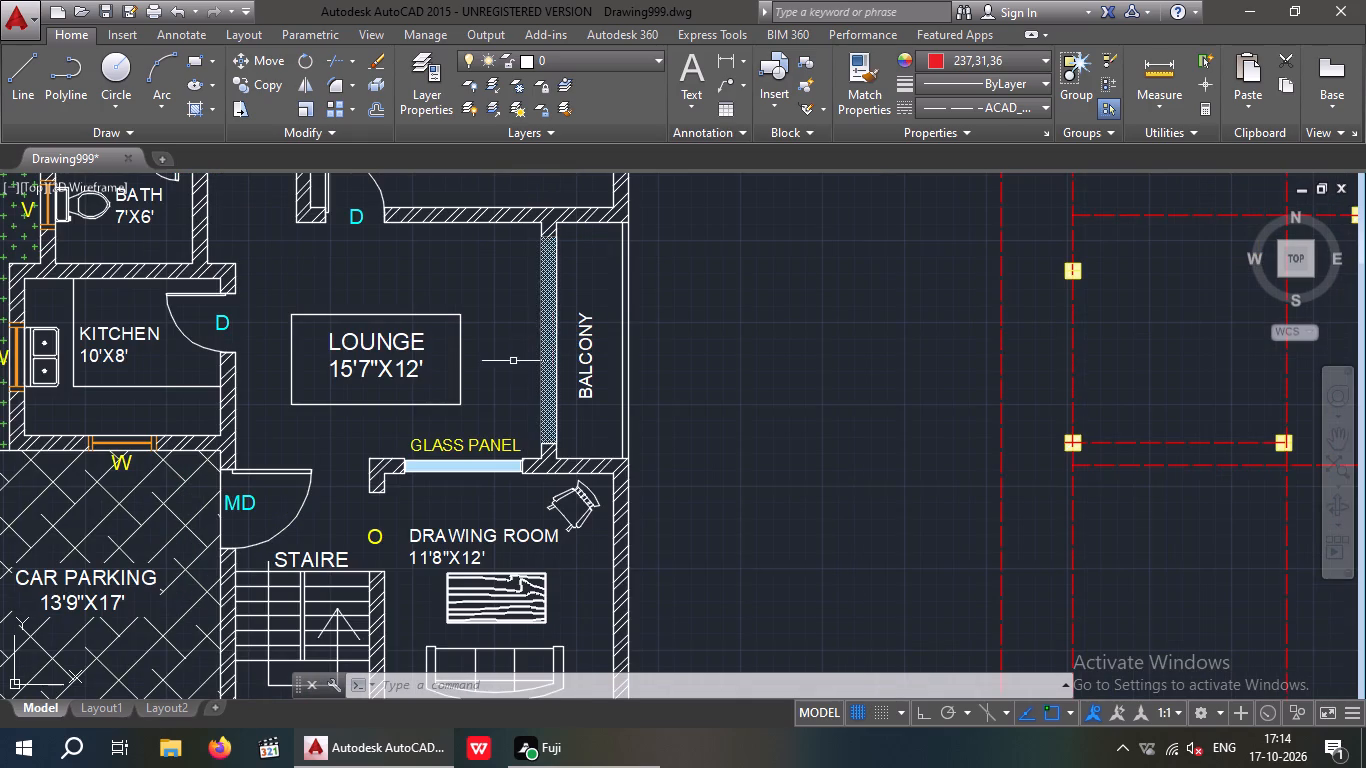
{"action": "middle_click_drag", "start_coordinate": [456, 417], "coordinate": [438, 477]}
{"action": "scroll", "coordinate": [435, 428], "scroll_direction": "down", "scroll_amount": 2}
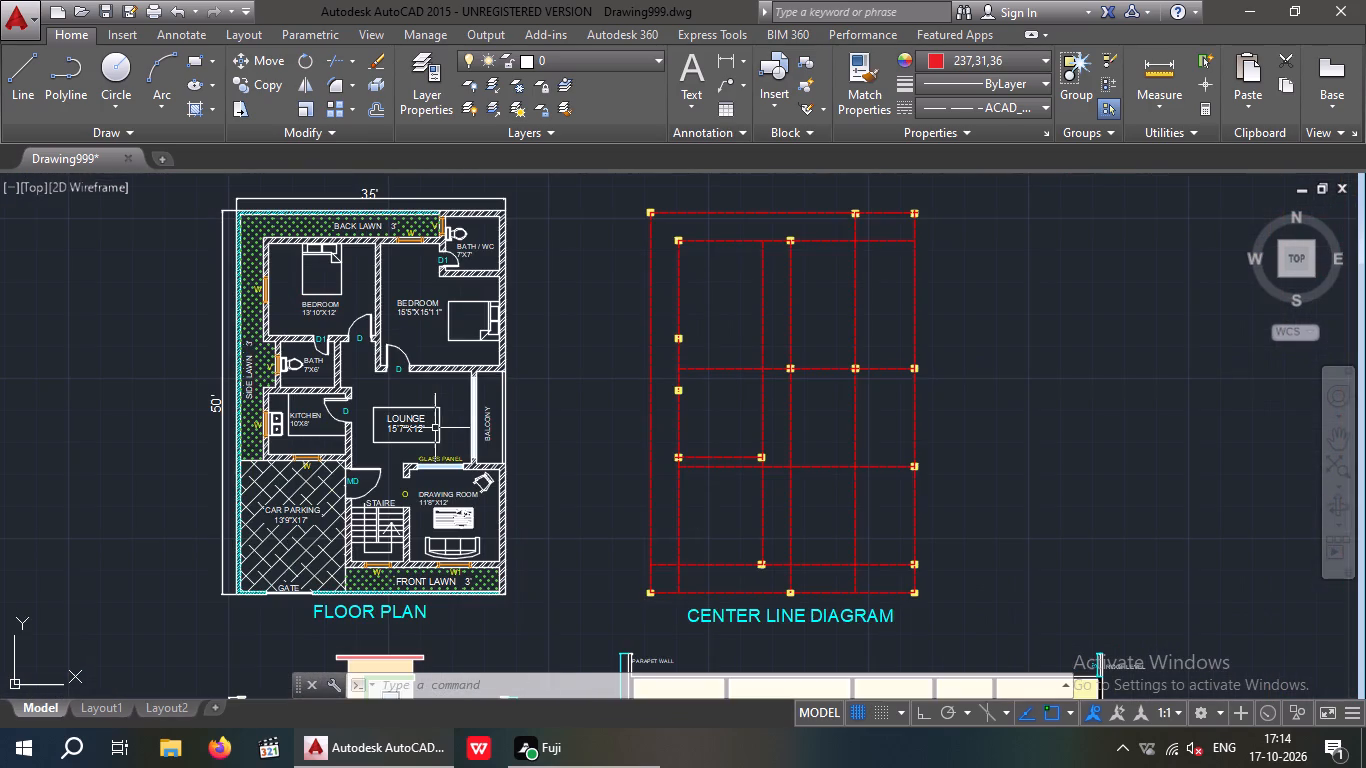
{"action": "middle_click_drag", "start_coordinate": [471, 397], "coordinate": [473, 332]}
{"action": "scroll", "coordinate": [462, 340], "scroll_direction": "down", "scroll_amount": 3}
{"action": "scroll", "coordinate": [468, 365], "scroll_direction": "up", "scroll_amount": 1}
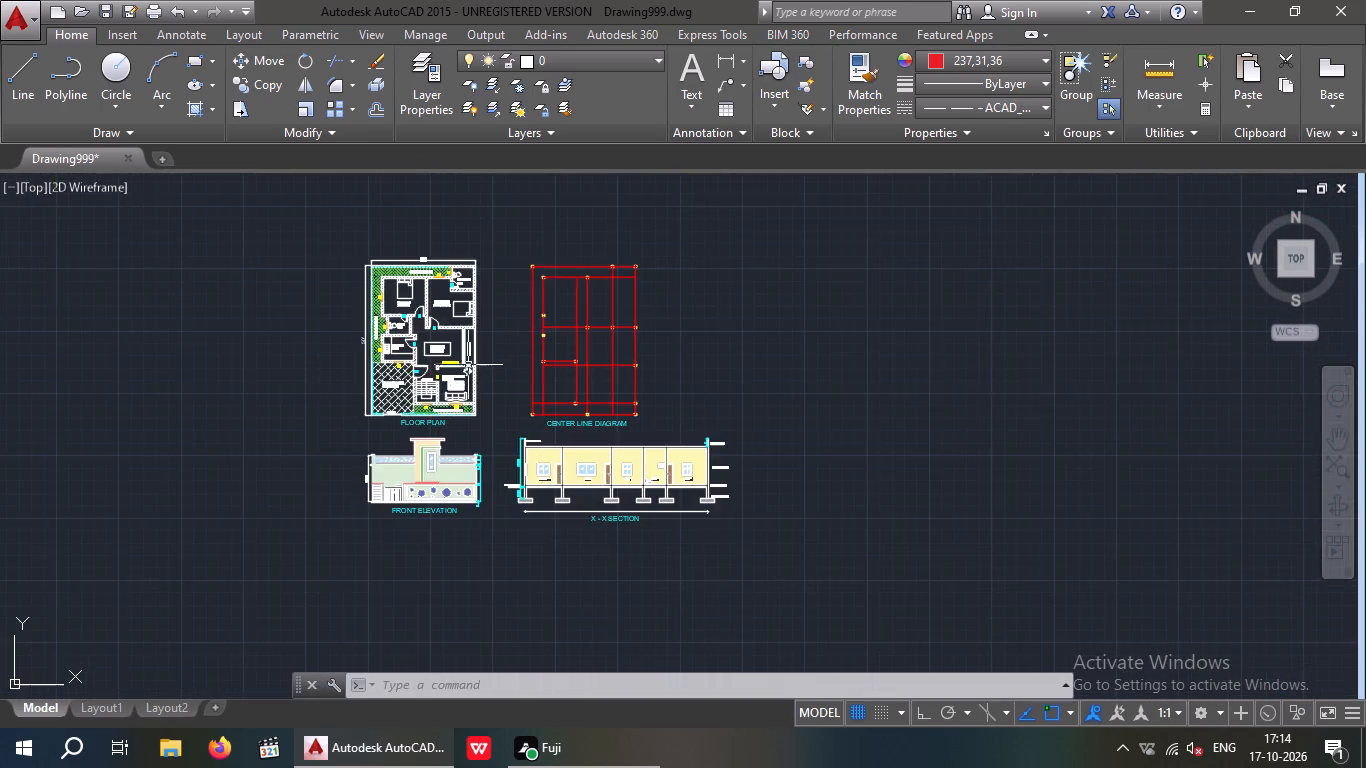
{"action": "scroll", "coordinate": [468, 365], "scroll_direction": "up", "scroll_amount": 1}
{"action": "middle_click_drag", "start_coordinate": [461, 384], "coordinate": [417, 474]}
{"action": "scroll", "coordinate": [373, 431], "scroll_direction": "up", "scroll_amount": 2}
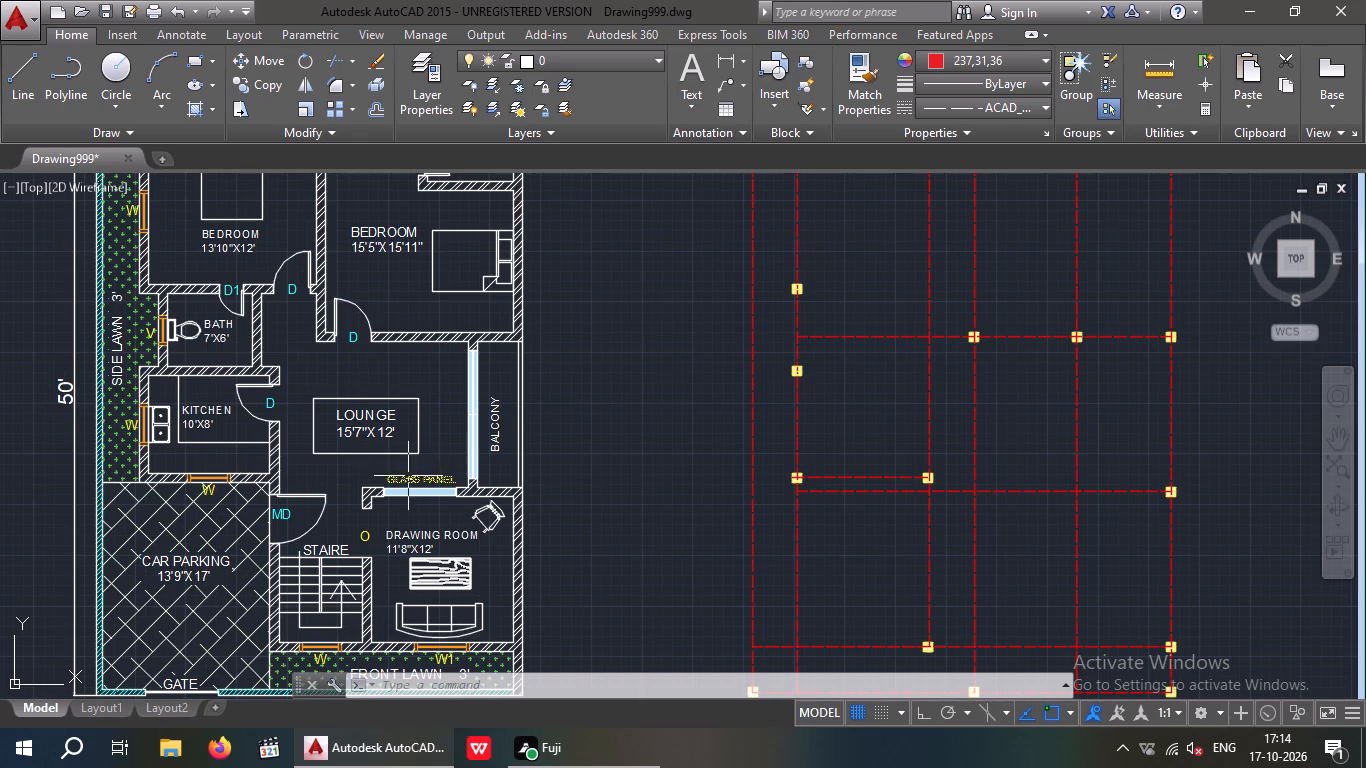
{"action": "scroll", "coordinate": [460, 407], "scroll_direction": "down", "scroll_amount": 2}
{"action": "middle_click_drag", "start_coordinate": [460, 423], "coordinate": [276, 444]}
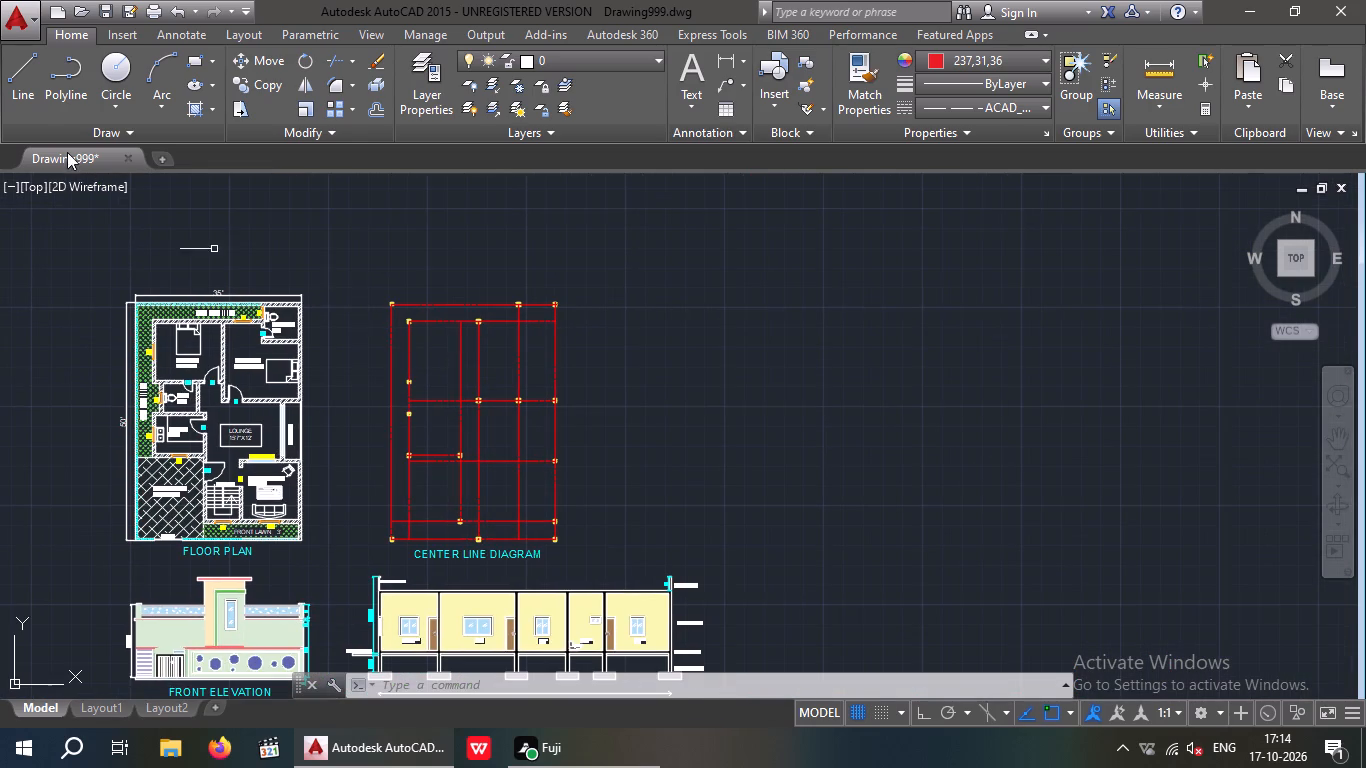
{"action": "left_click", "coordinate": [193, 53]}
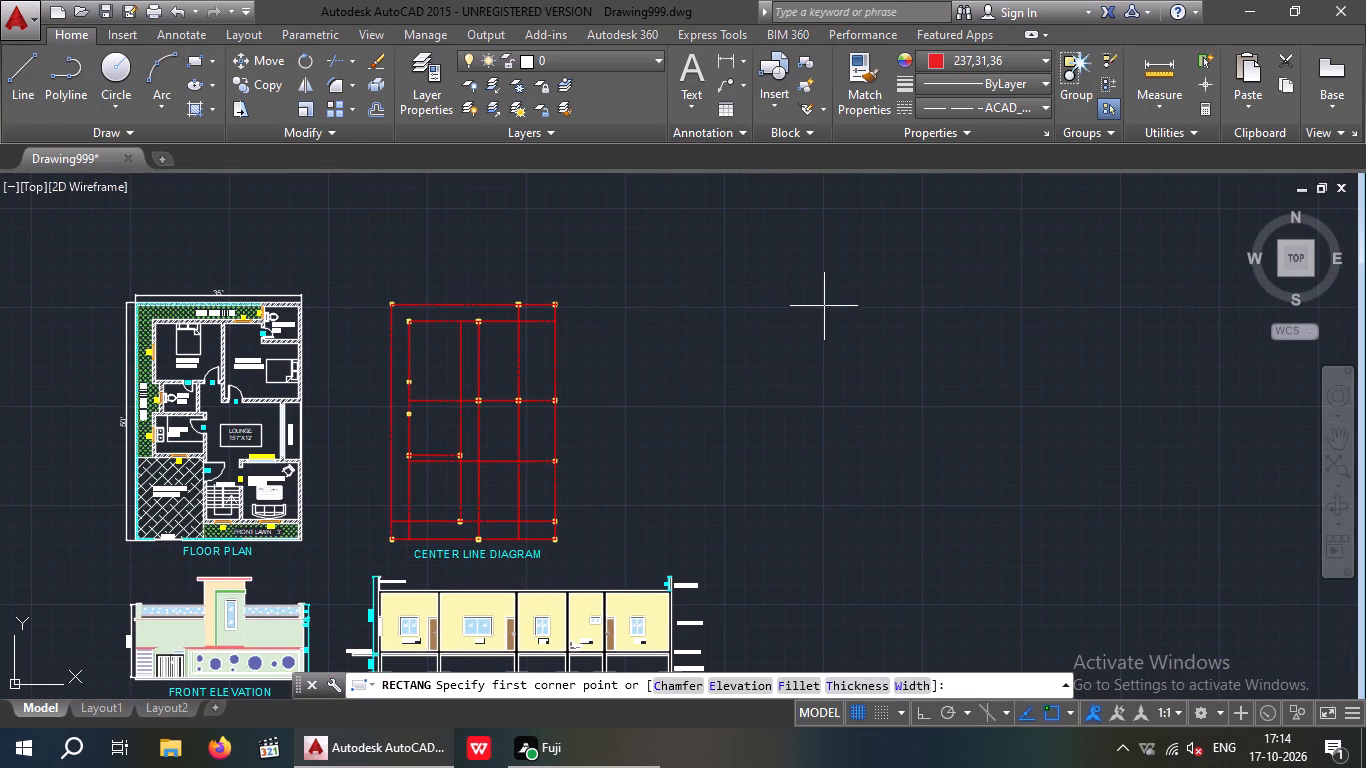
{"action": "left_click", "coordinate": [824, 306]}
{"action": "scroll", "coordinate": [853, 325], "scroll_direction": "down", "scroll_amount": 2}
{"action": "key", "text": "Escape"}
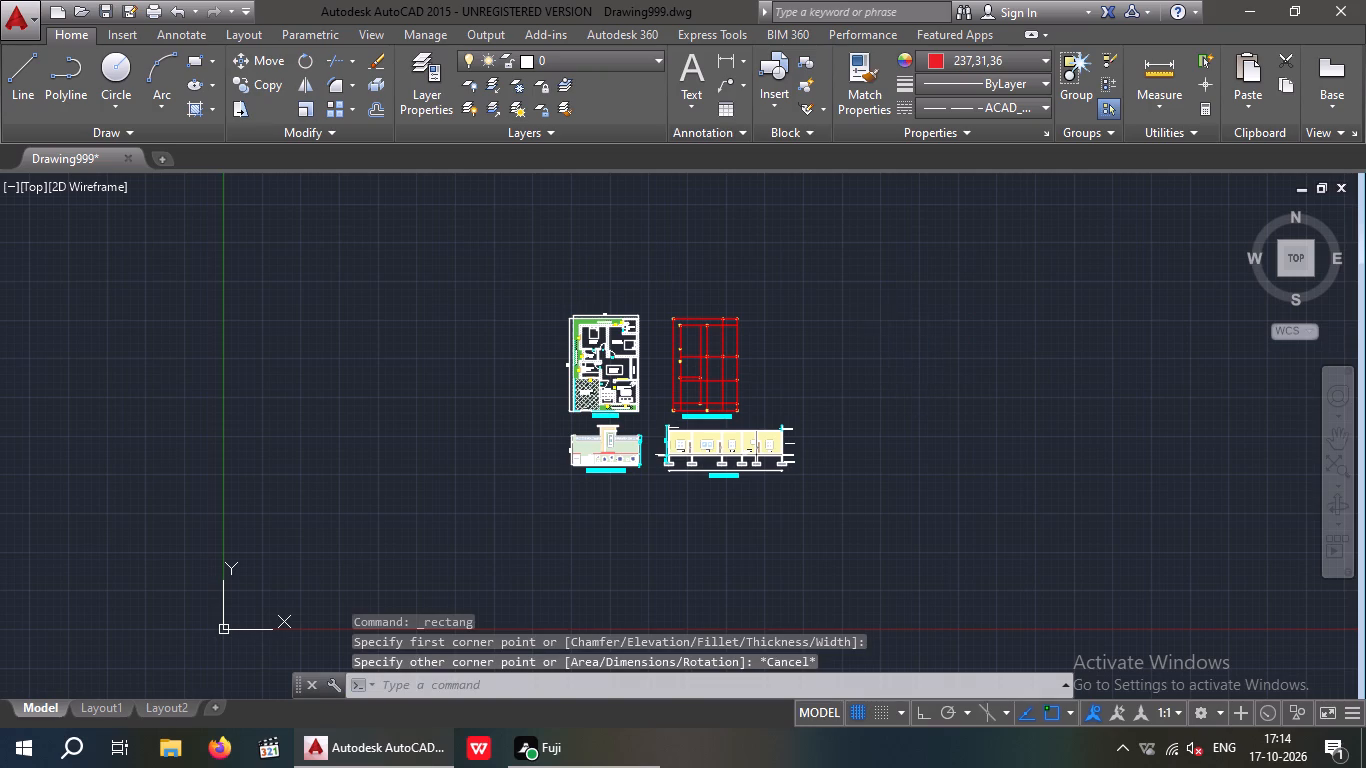
Set the current colour to White and draw a wide rectangle in the empty space beside the center line diagram.
{"action": "left_click", "coordinate": [1024, 61]}
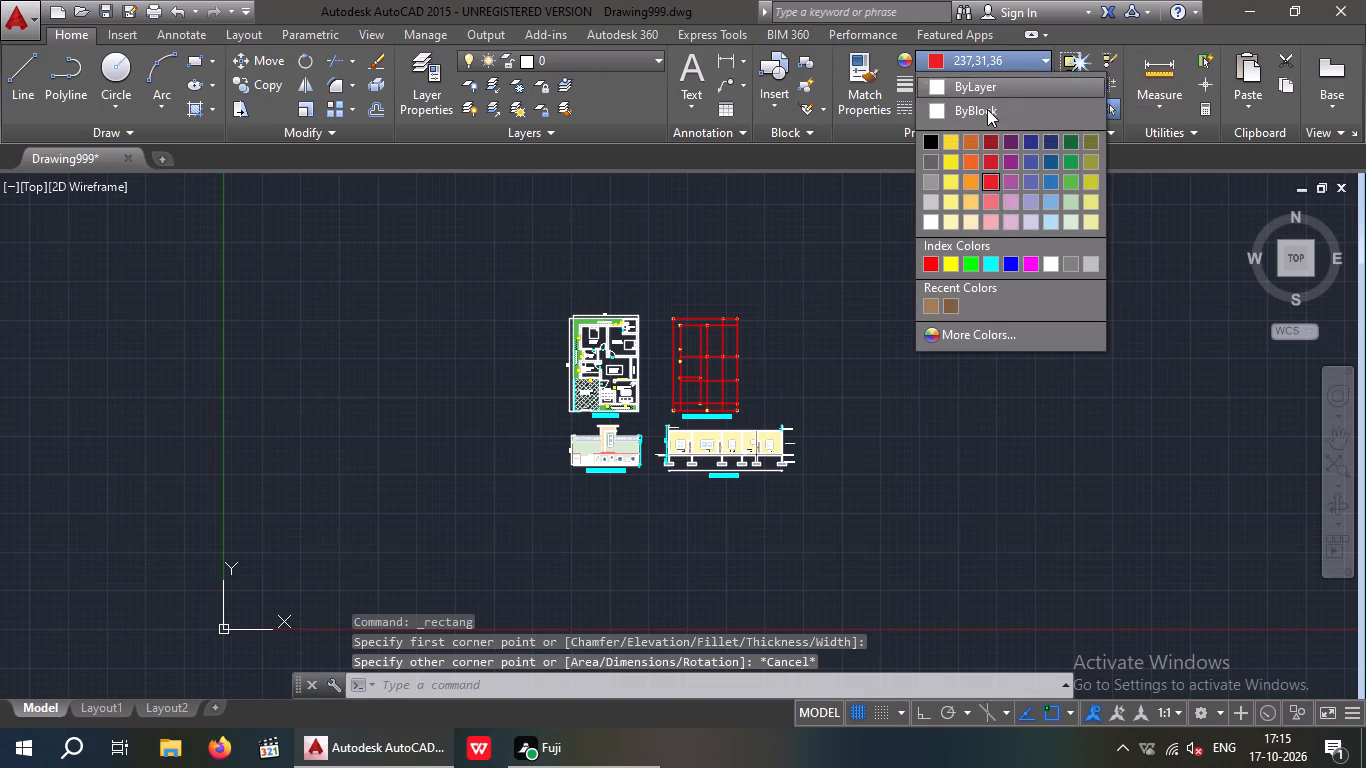
{"action": "left_click", "coordinate": [1056, 262]}
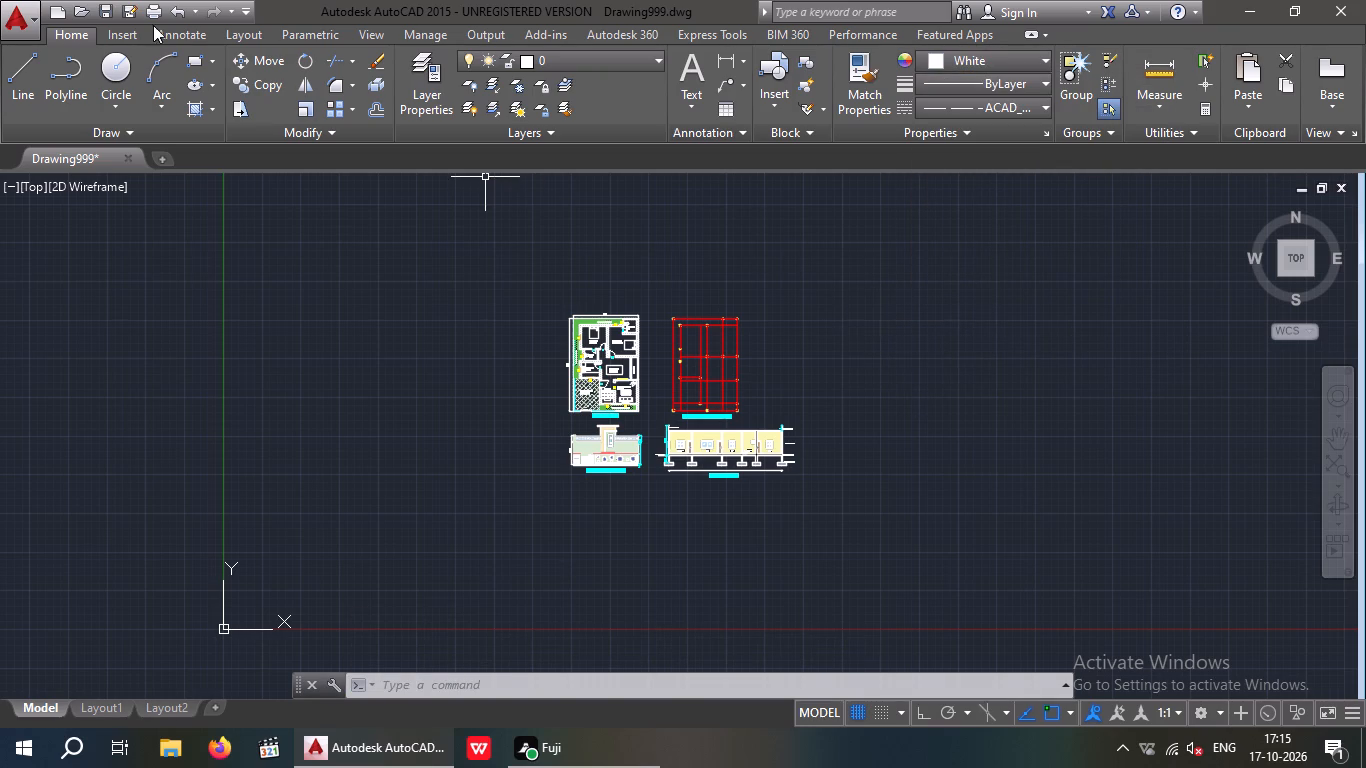
{"action": "left_click", "coordinate": [189, 52]}
{"action": "middle_click_drag", "start_coordinate": [814, 318], "coordinate": [773, 316]}
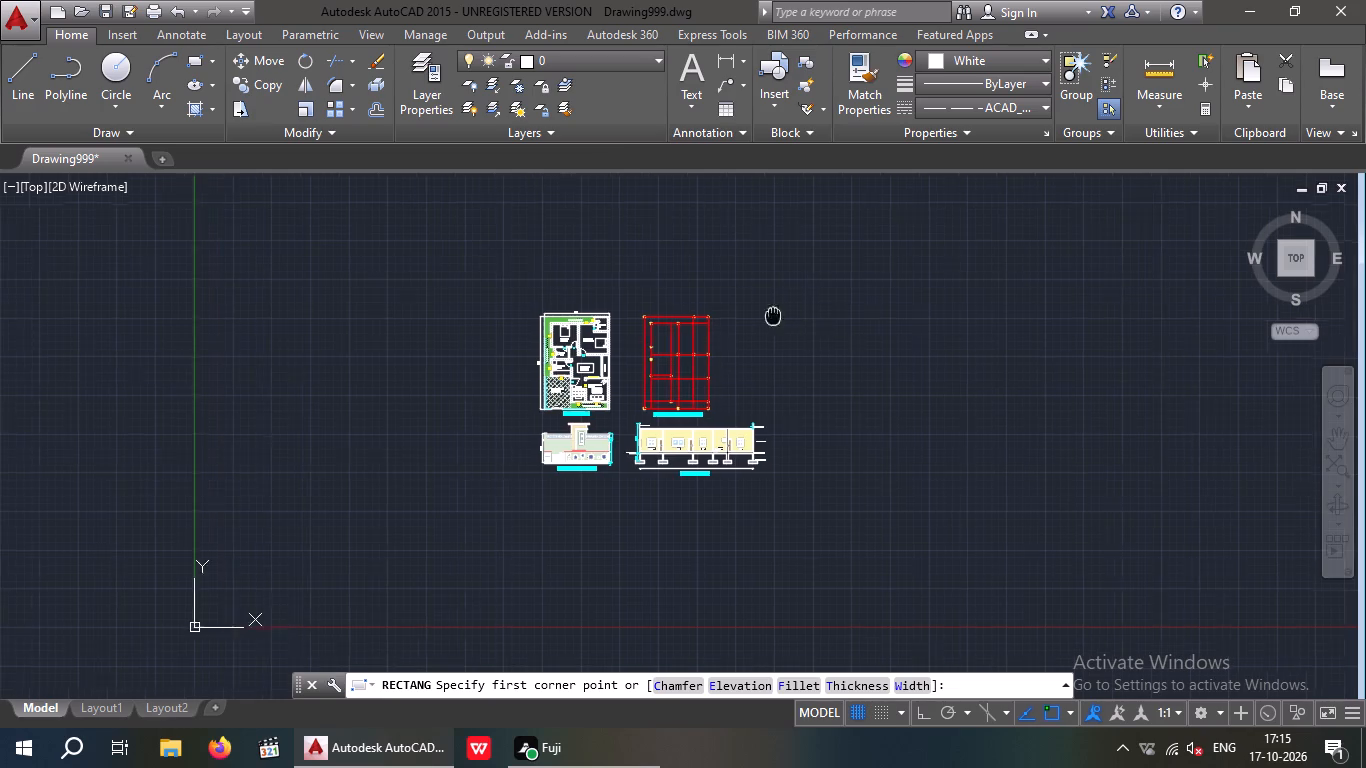
{"action": "middle_click_drag", "start_coordinate": [773, 316], "coordinate": [576, 283]}
{"action": "scroll", "coordinate": [651, 324], "scroll_direction": "up", "scroll_amount": 2}
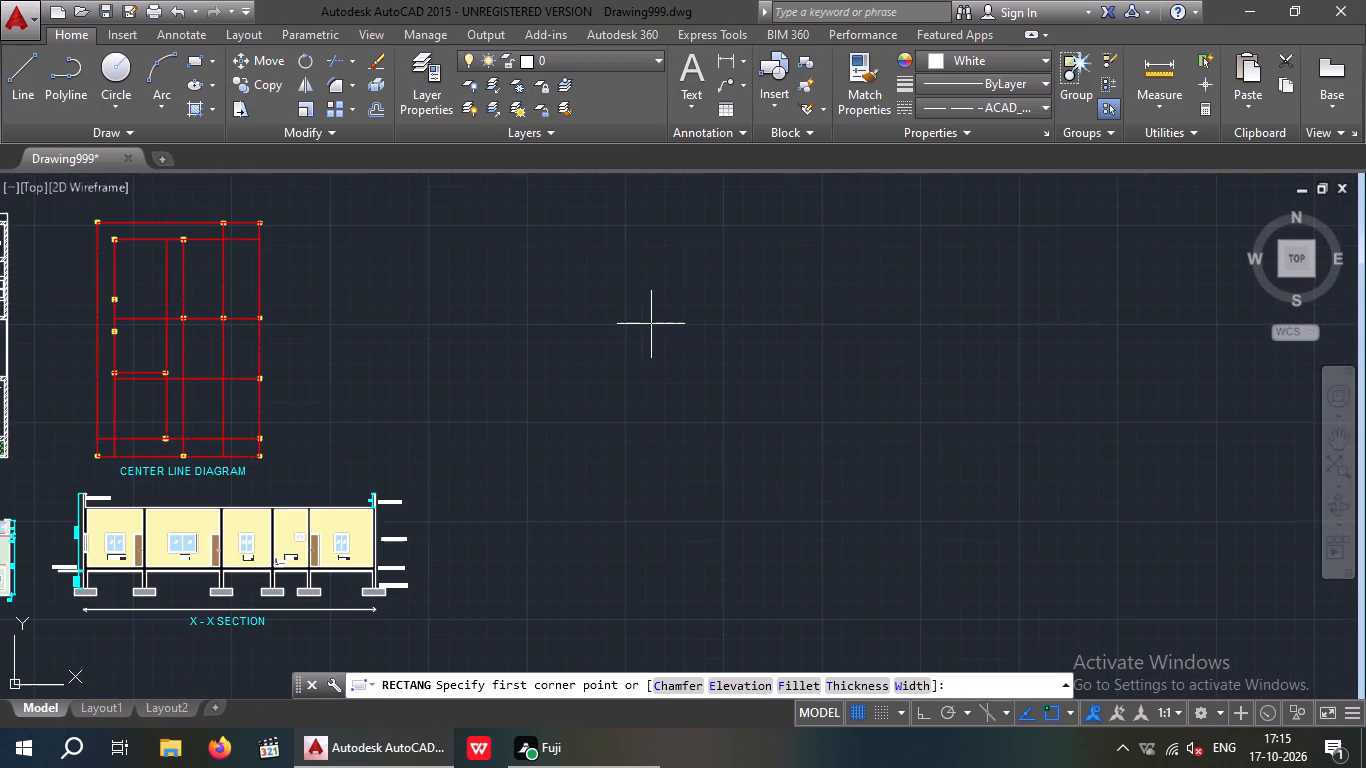
{"action": "left_click_drag", "start_coordinate": [527, 226], "coordinate": [541, 236]}
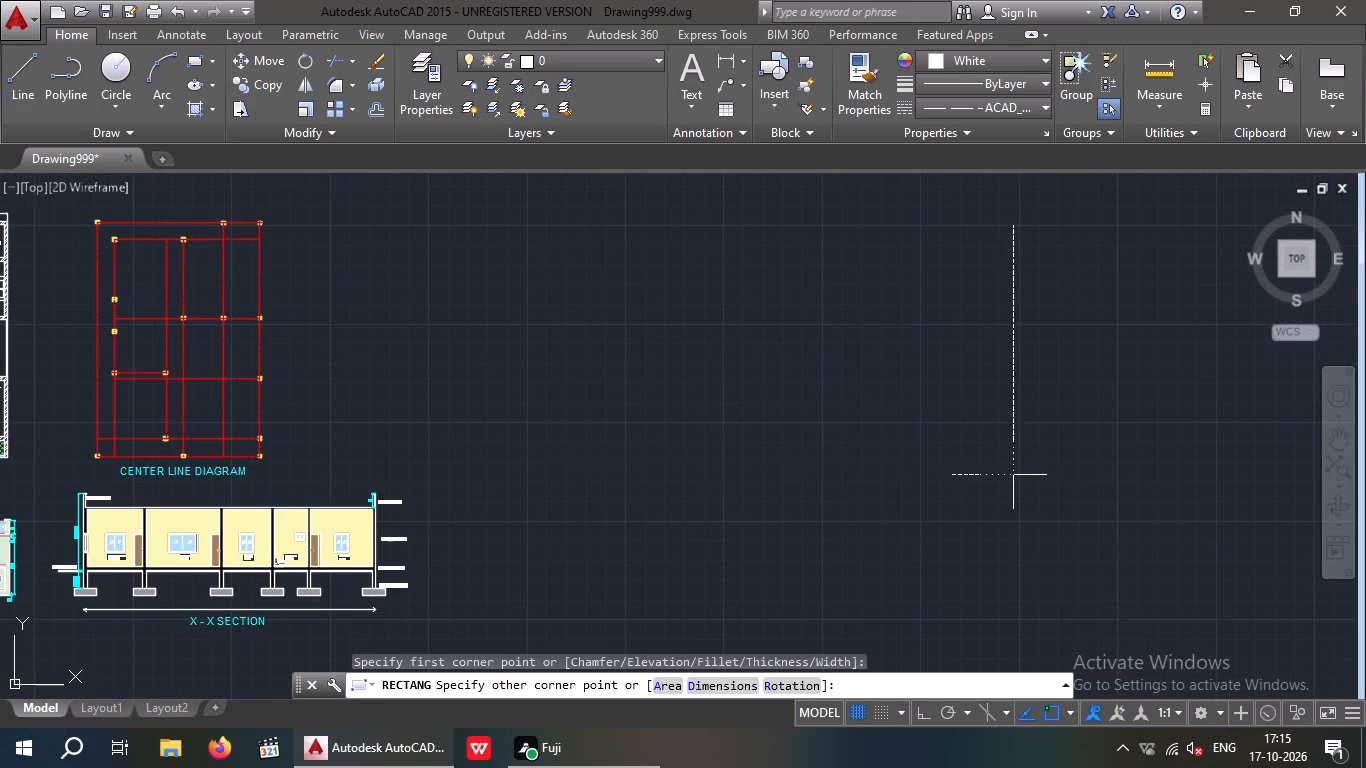
{"action": "left_click", "coordinate": [977, 462]}
{"action": "key", "text": "Escape"}
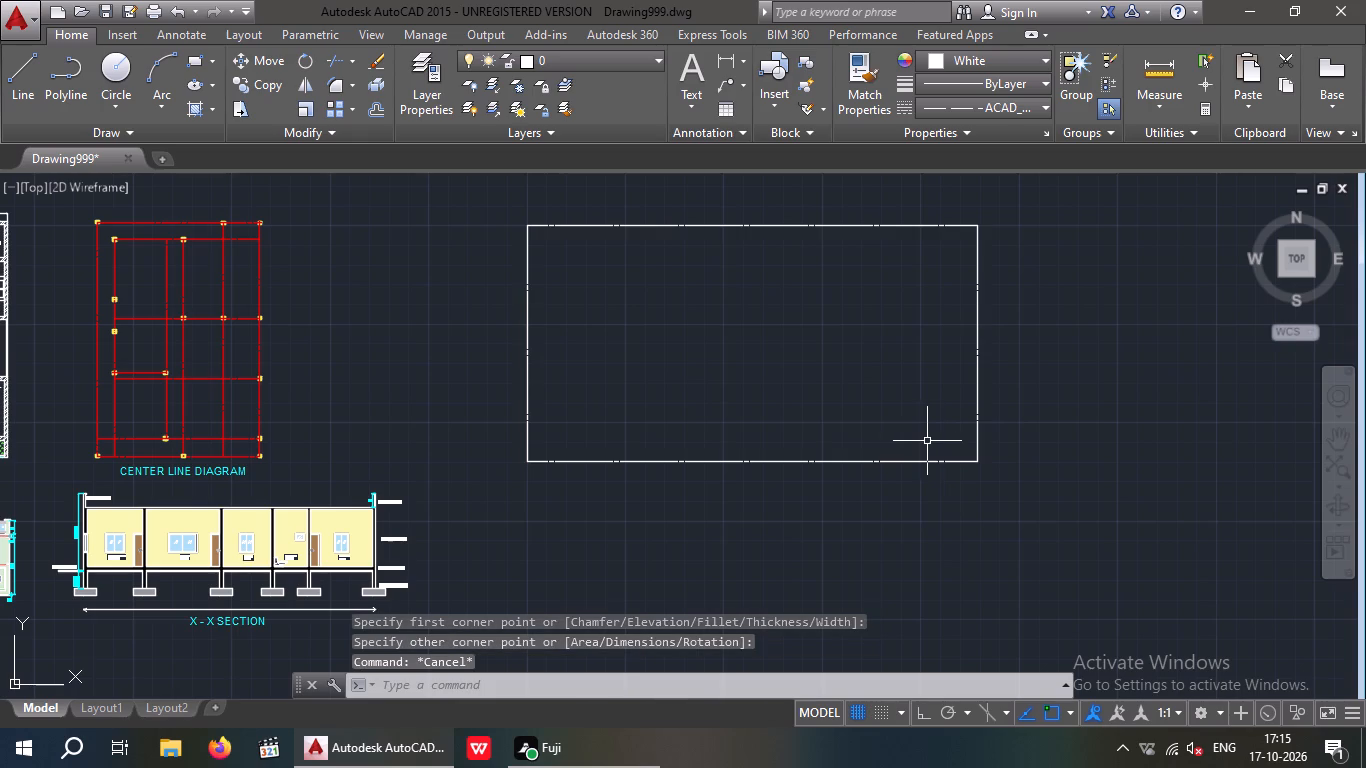
Set the linetype of the new white rectangle to ByLayer.
{"action": "left_click_drag", "start_coordinate": [965, 499], "coordinate": [835, 448]}
{"action": "left_click", "coordinate": [559, 229]}
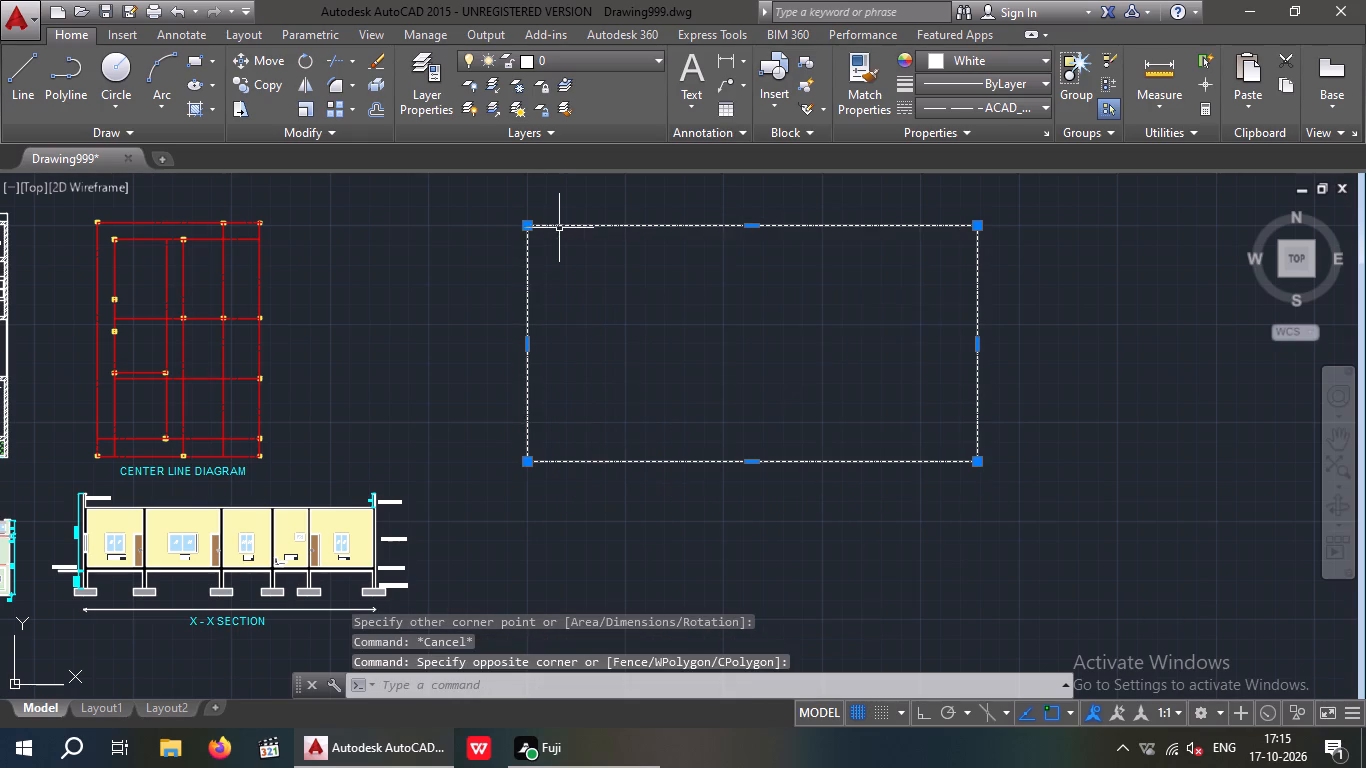
{"action": "left_click", "coordinate": [989, 108]}
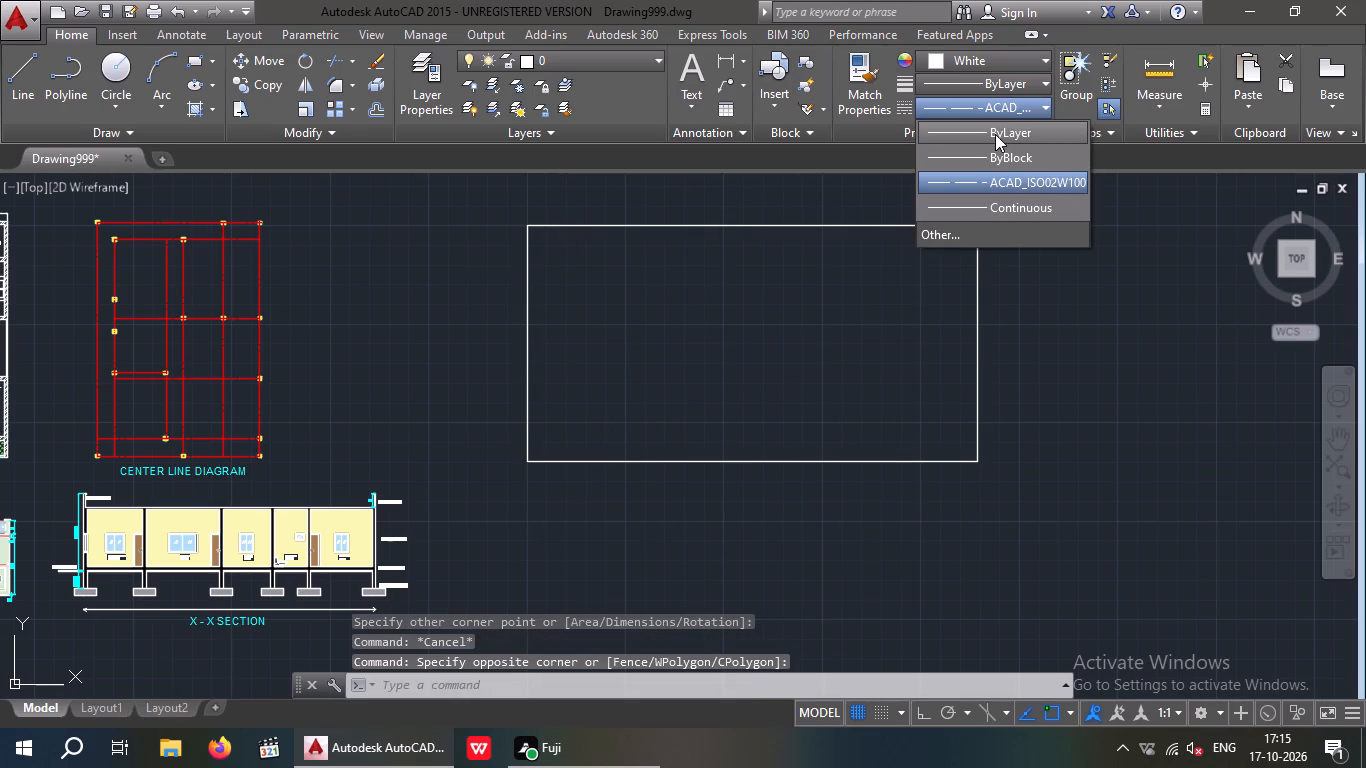
{"action": "left_click", "coordinate": [994, 133]}
{"action": "key", "text": "Escape"}
Start a multiline text box in the empty space below the white rectangle with a text height of 8".
{"action": "scroll", "coordinate": [748, 269], "scroll_direction": "down", "scroll_amount": 1}
{"action": "middle_click_drag", "start_coordinate": [748, 269], "coordinate": [782, 295]}
{"action": "scroll", "coordinate": [245, 289], "scroll_direction": "up", "scroll_amount": 3}
{"action": "scroll", "coordinate": [312, 288], "scroll_direction": "down", "scroll_amount": 1}
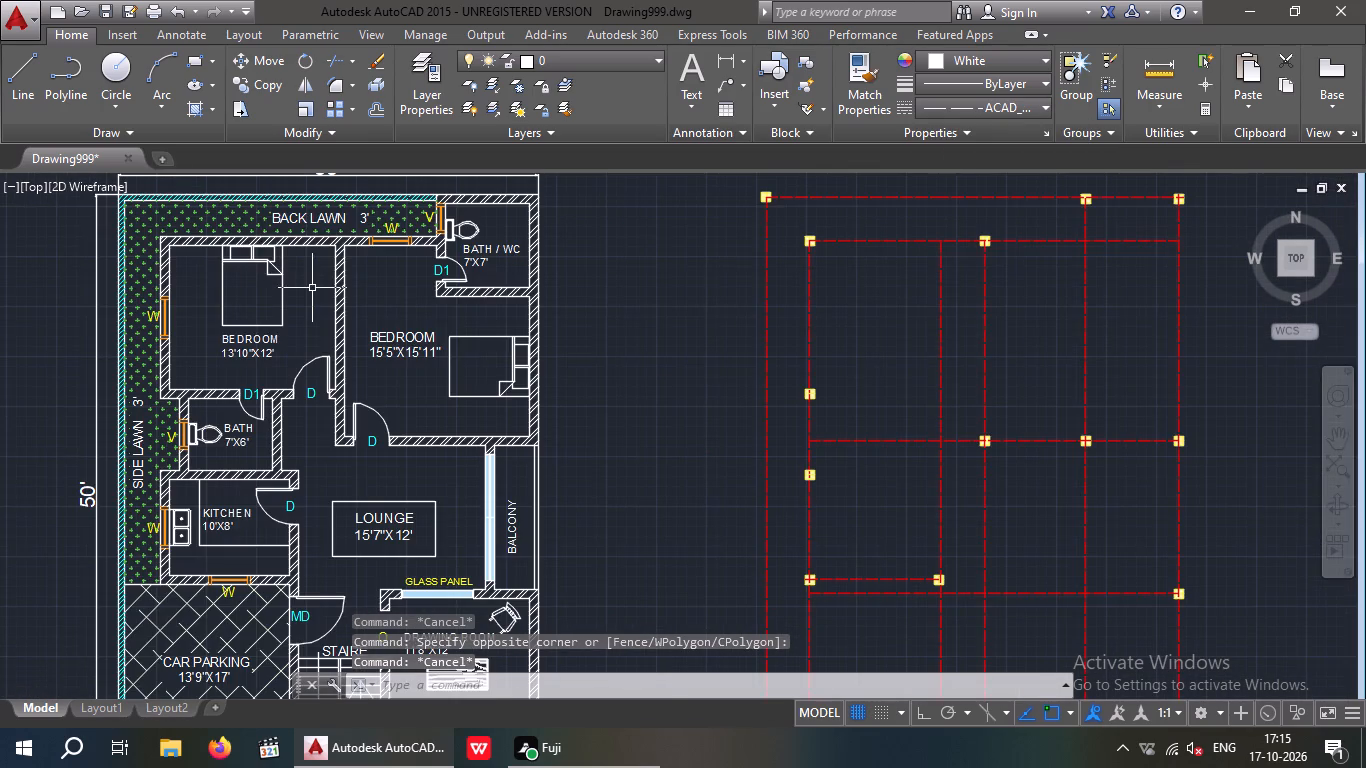
{"action": "middle_click_drag", "start_coordinate": [309, 282], "coordinate": [0, 280]}
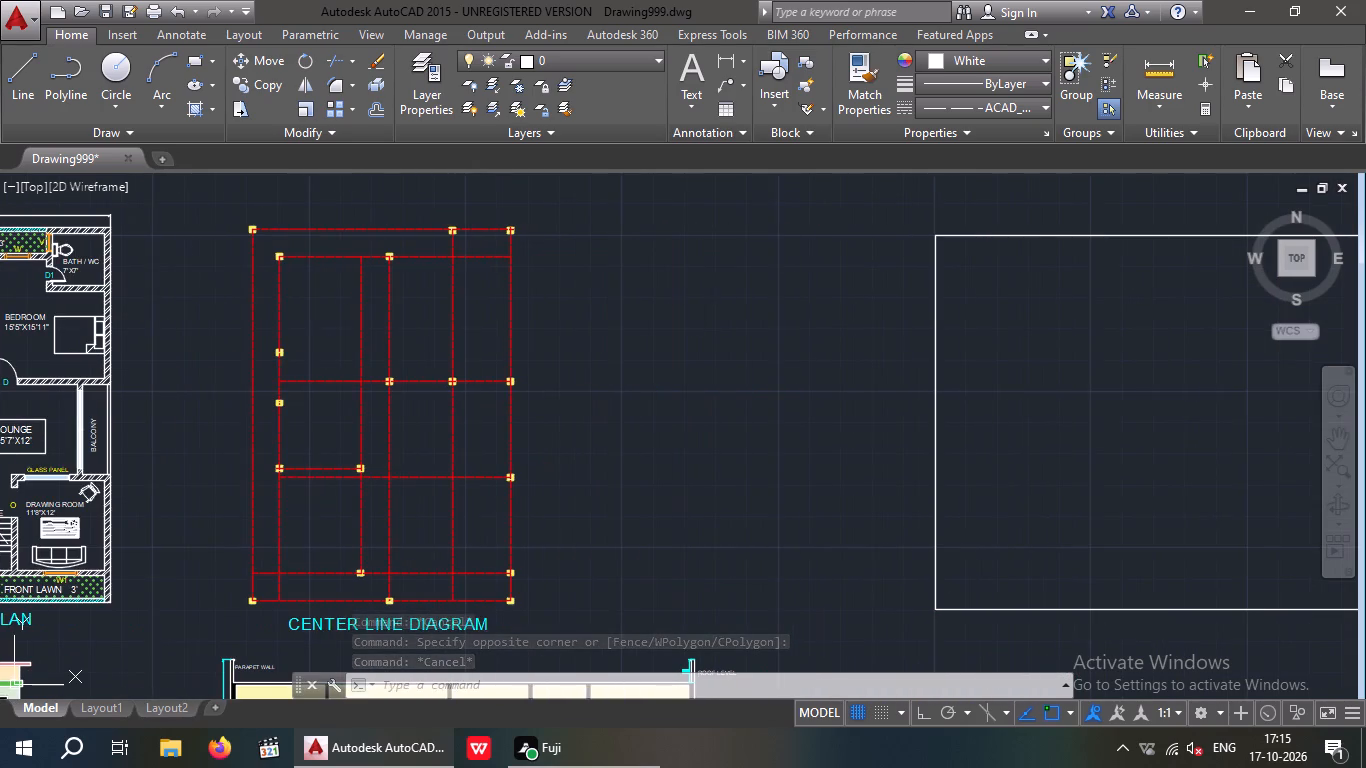
{"action": "middle_click_drag", "start_coordinate": [736, 277], "coordinate": [600, 306]}
{"action": "scroll", "coordinate": [616, 278], "scroll_direction": "down", "scroll_amount": 2}
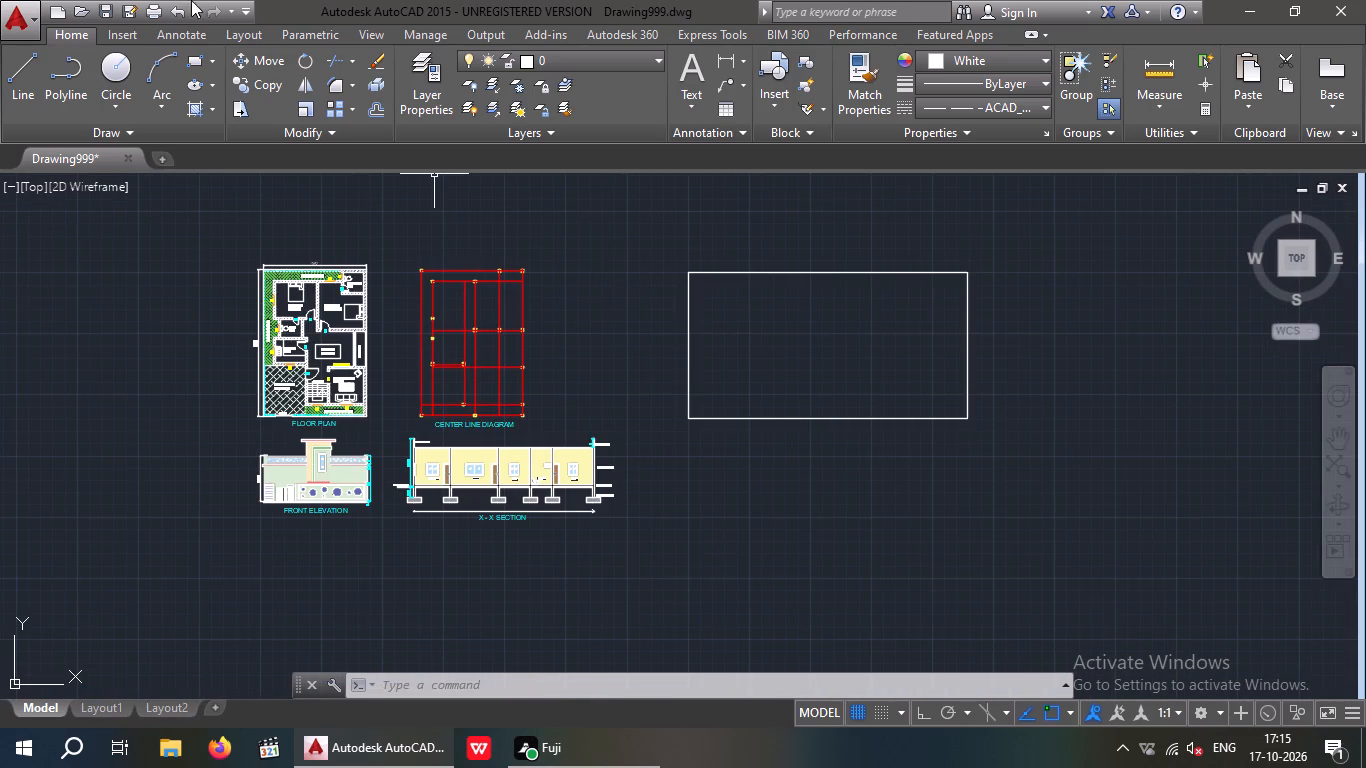
{"action": "left_click", "coordinate": [692, 63]}
{"action": "middle_click_drag", "start_coordinate": [934, 443], "coordinate": [817, 309]}
{"action": "left_click_drag", "start_coordinate": [686, 345], "coordinate": [694, 352]}
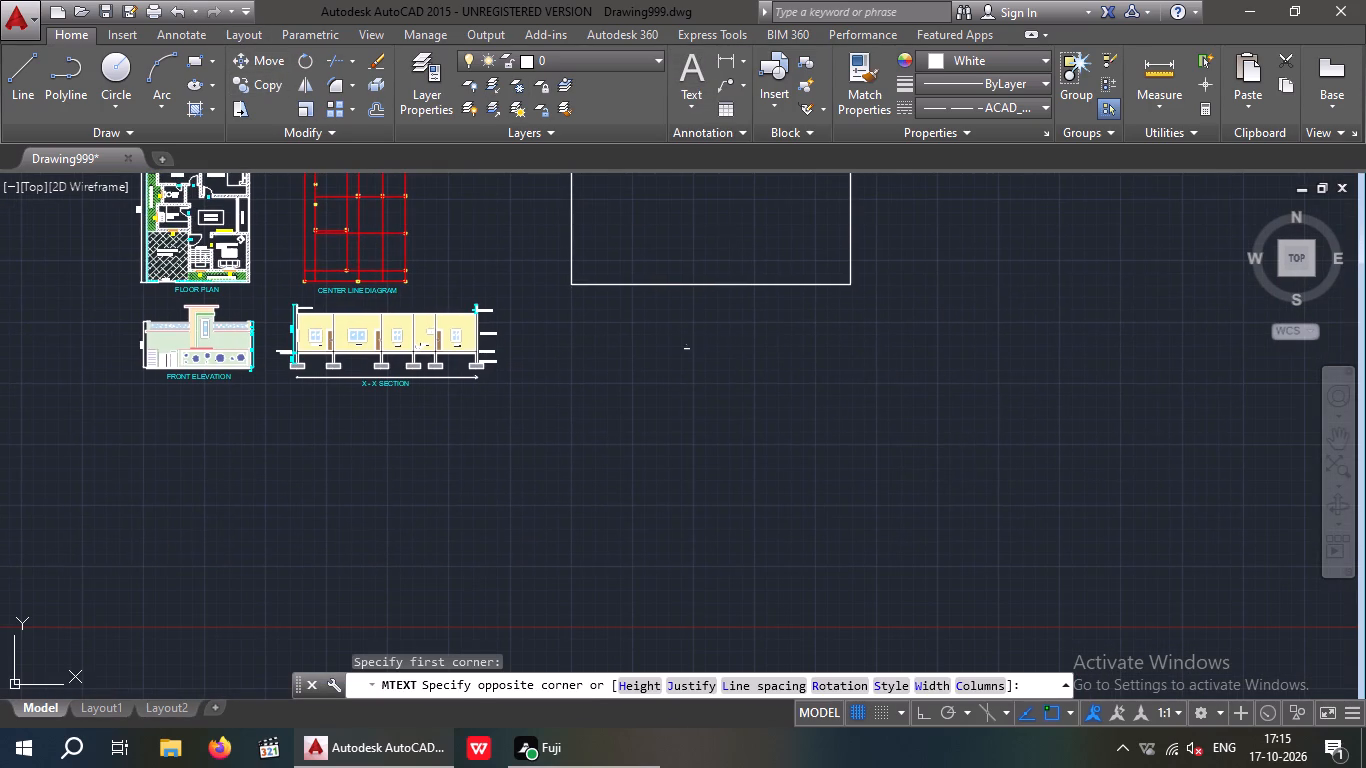
{"action": "left_click_drag", "start_coordinate": [694, 352], "coordinate": [747, 376]}
{"action": "left_click", "coordinate": [1167, 483]}
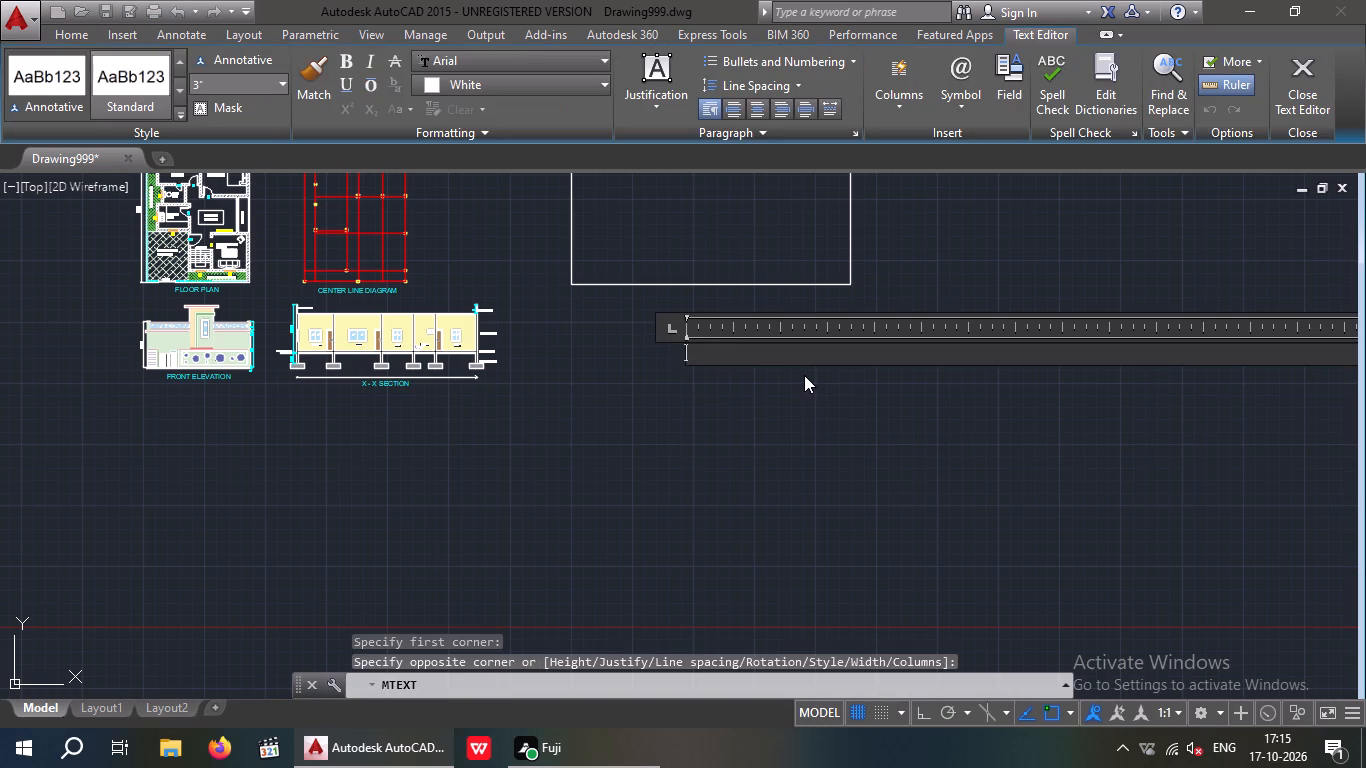
{"action": "left_click", "coordinate": [221, 77]}
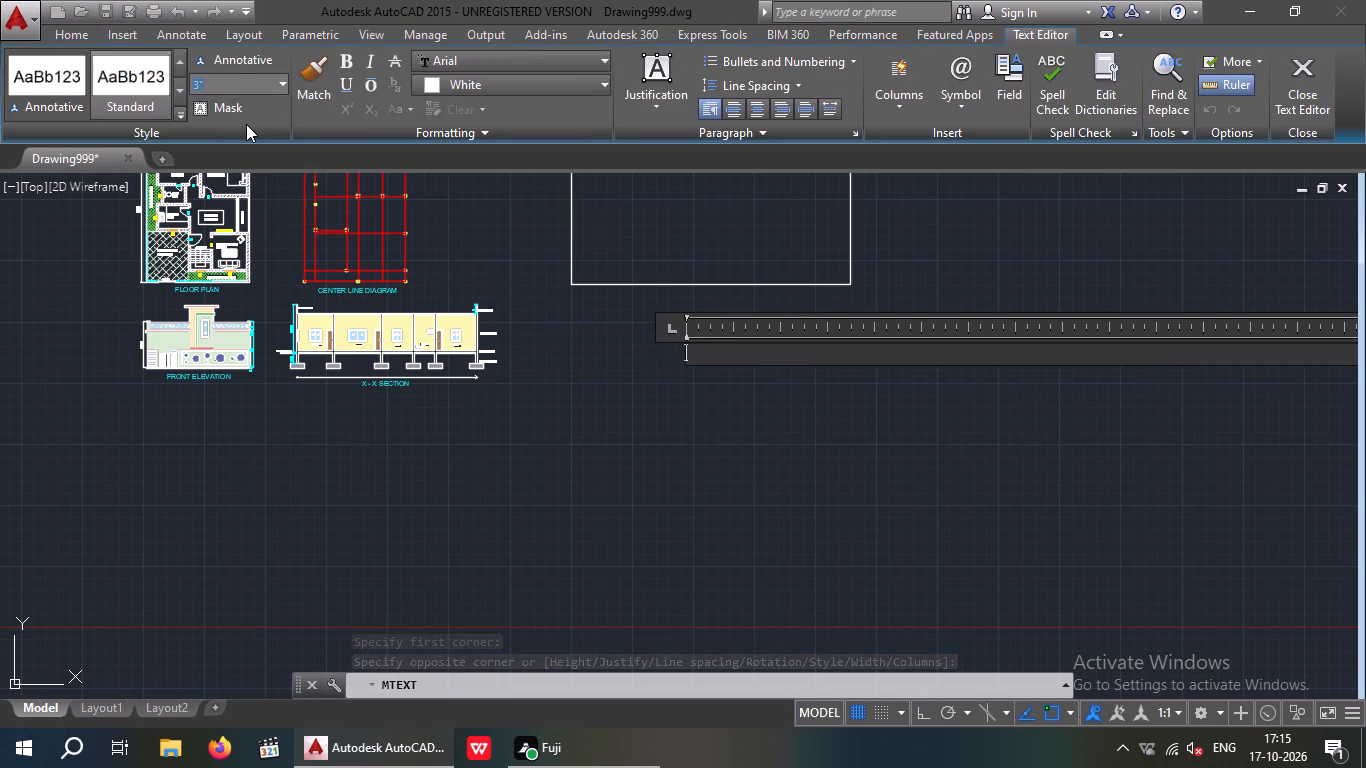
{"action": "key", "text": "8"}
{"action": "key", "text": "shift+quotedbl"}
{"action": "key", "text": "Return"}
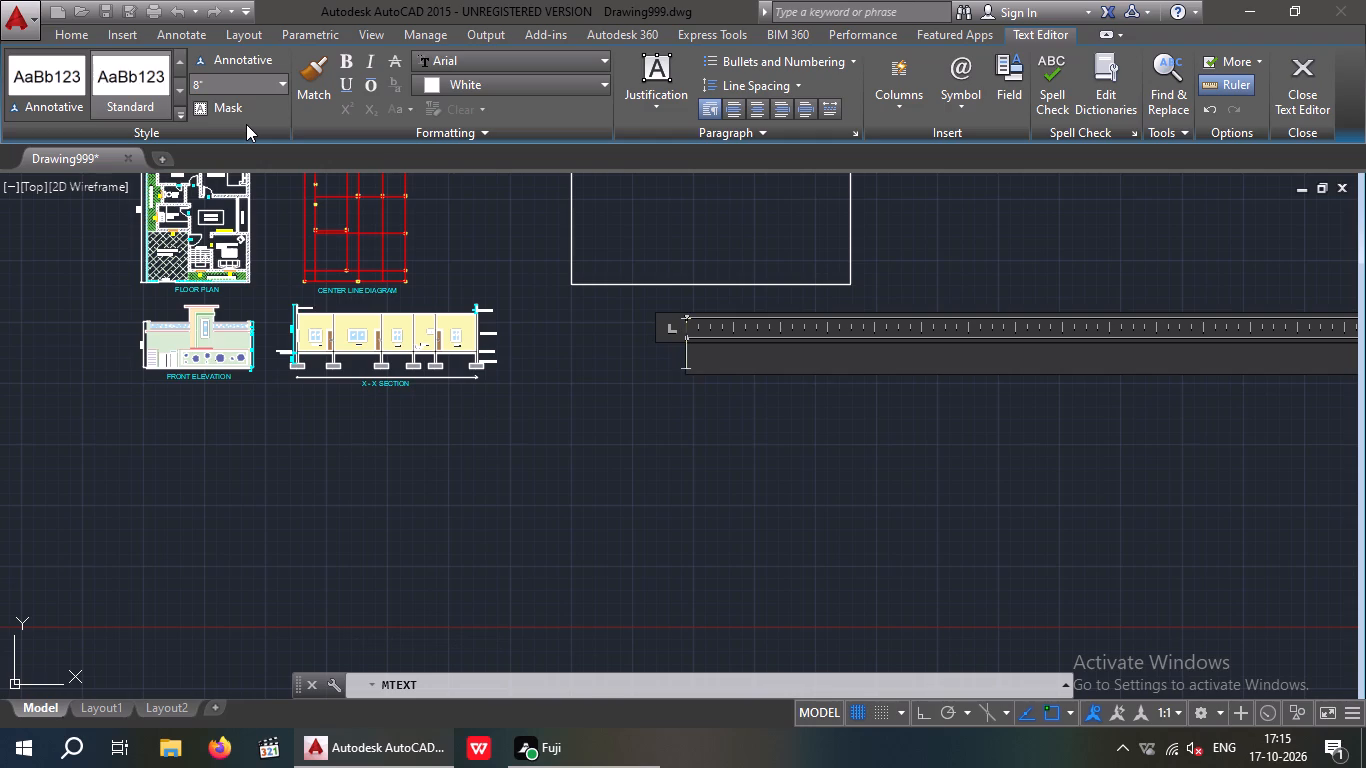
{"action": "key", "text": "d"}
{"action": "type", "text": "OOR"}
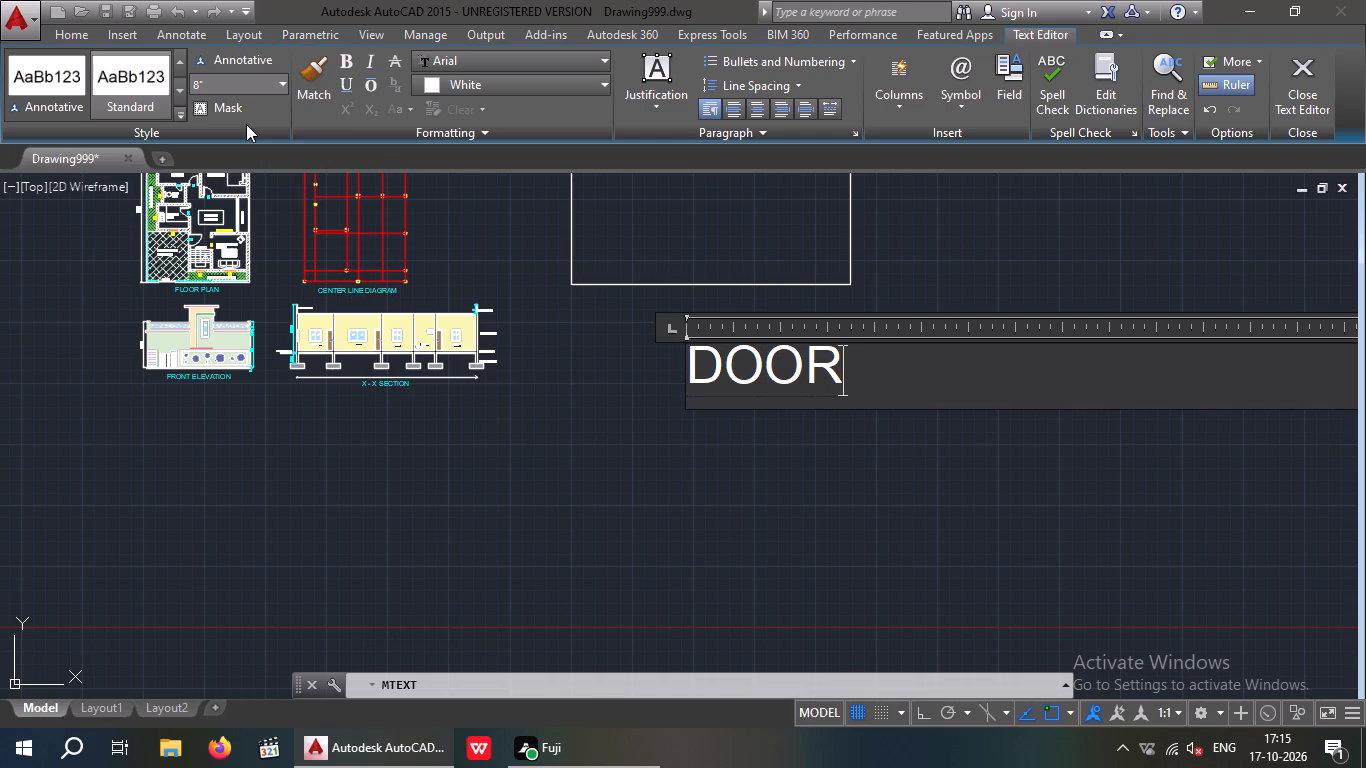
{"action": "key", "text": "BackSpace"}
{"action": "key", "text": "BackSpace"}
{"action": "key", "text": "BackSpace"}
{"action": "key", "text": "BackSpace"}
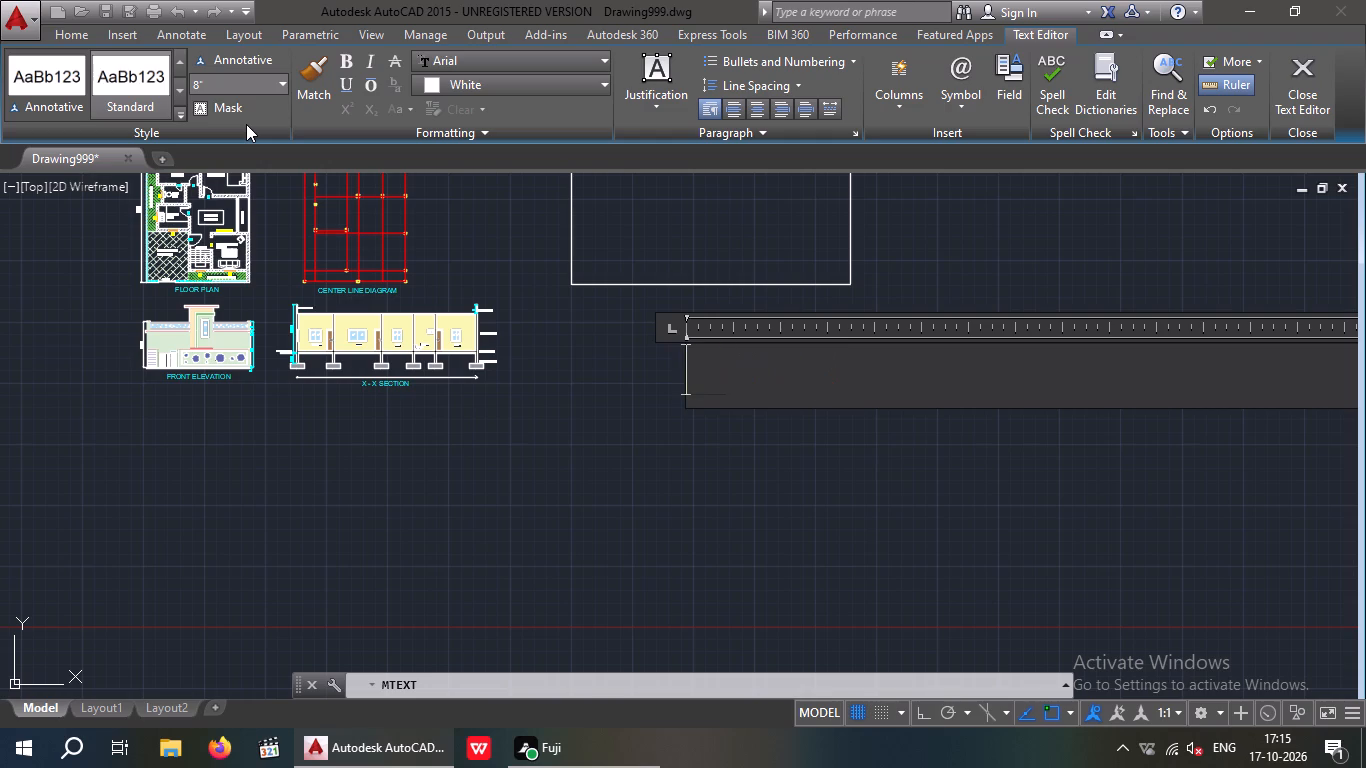
Write the note "MAIN DOOR (MD) = 4'X7'" in the text box and finish the text.
{"action": "type", "text": "MAIN"}
{"action": "key", "text": "space"}
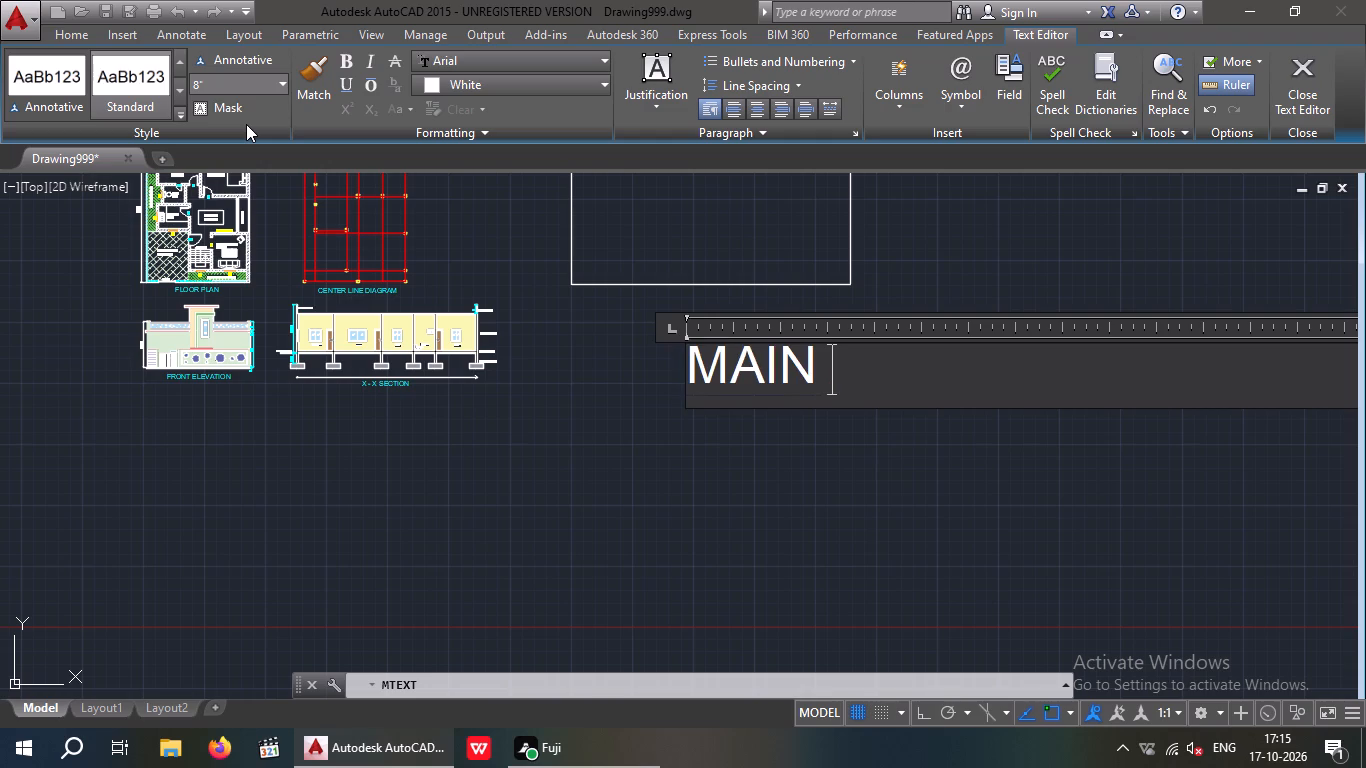
{"action": "type", "text": "DOOR"}
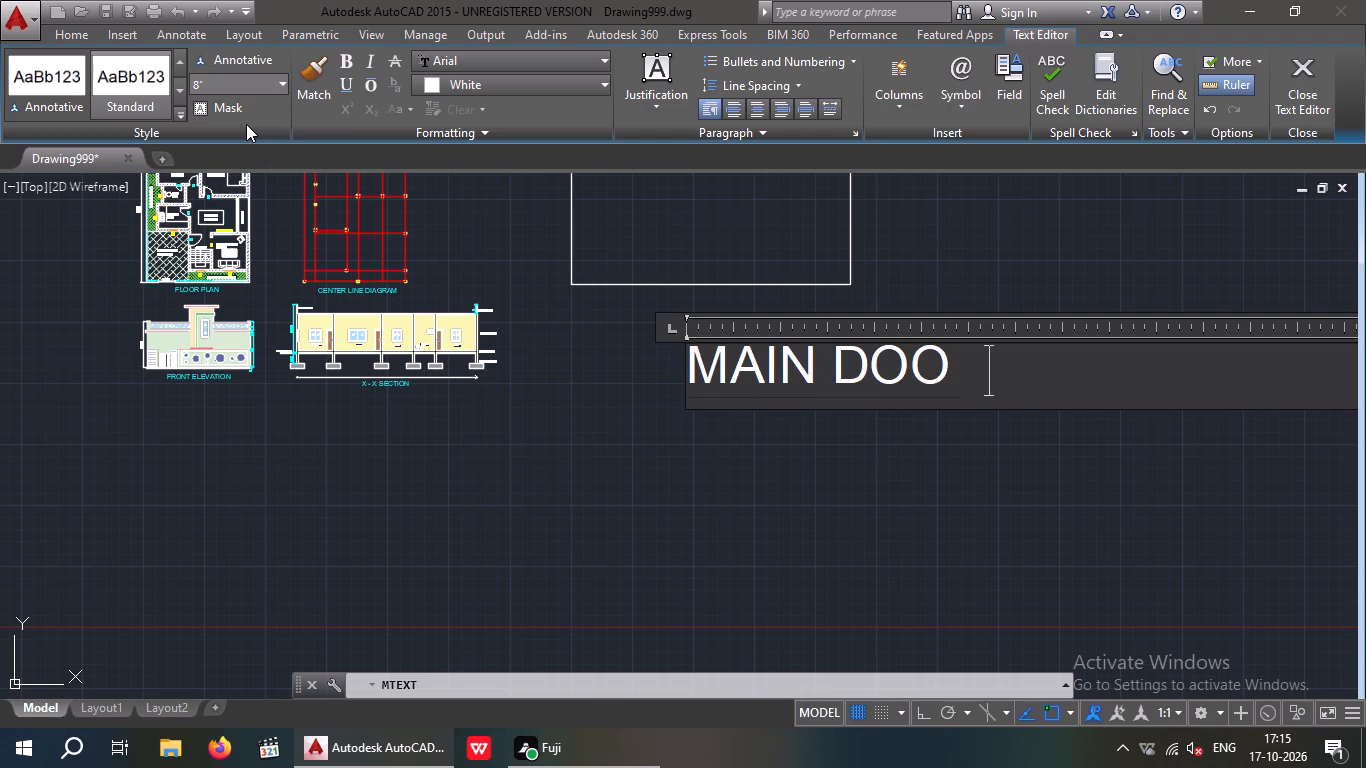
{"action": "key", "text": "space"}
{"action": "key", "text": "shift+parenleft"}
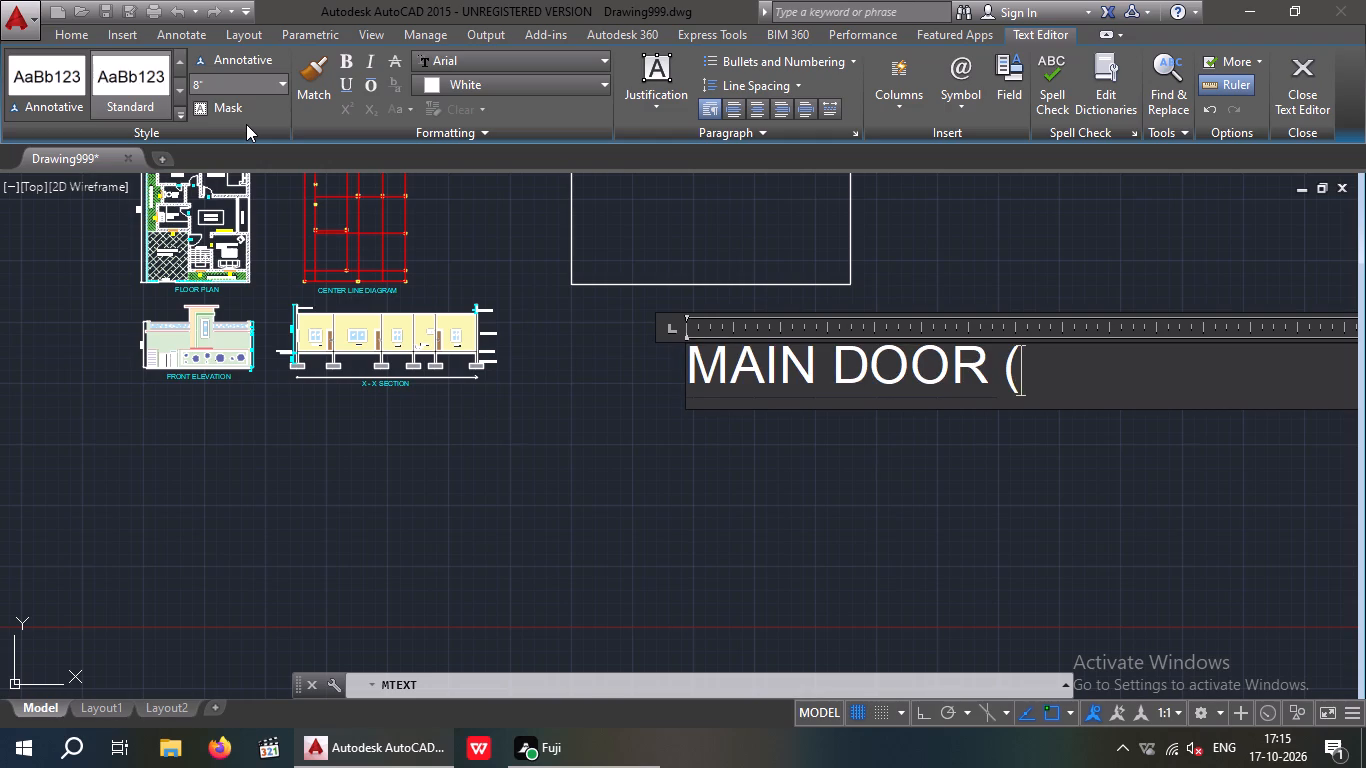
{"action": "key", "text": "m"}
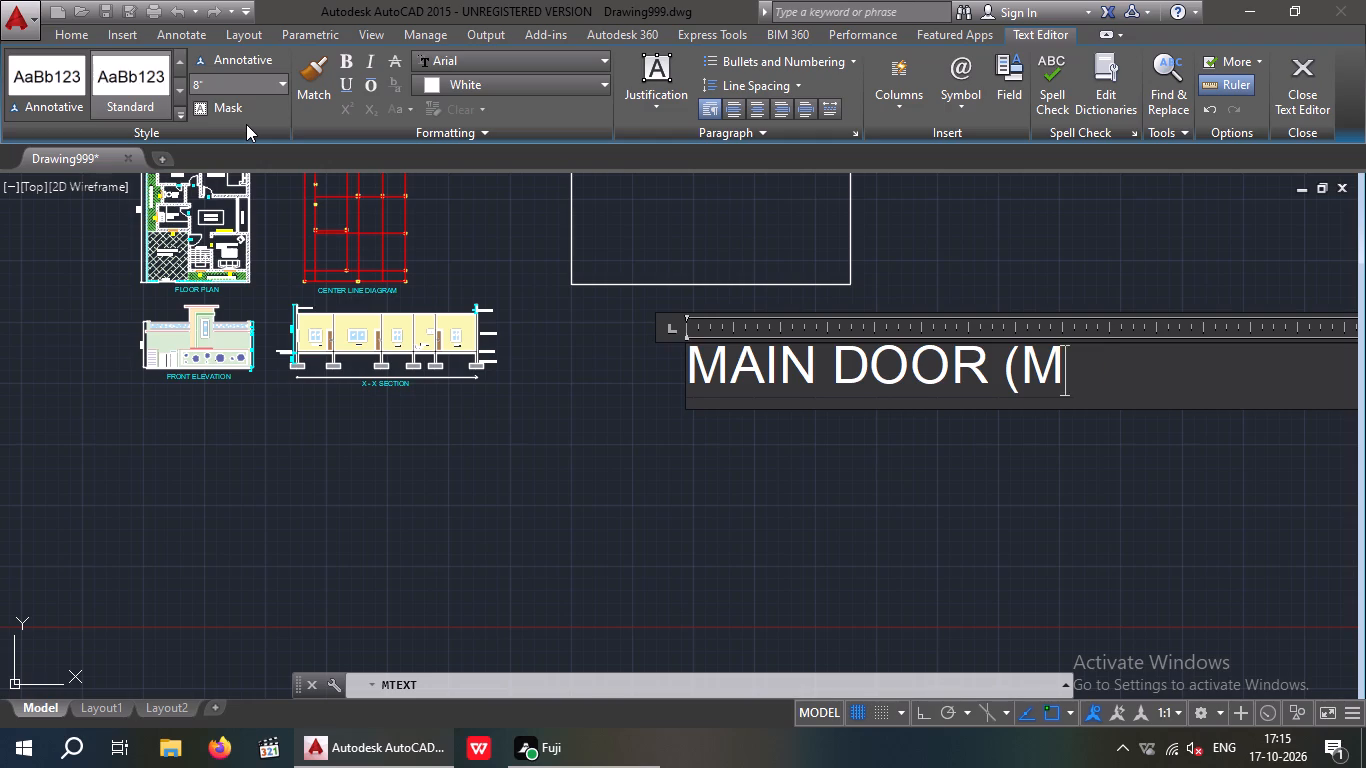
{"action": "key", "text": "d"}
{"action": "key", "text": "shift+parenright"}
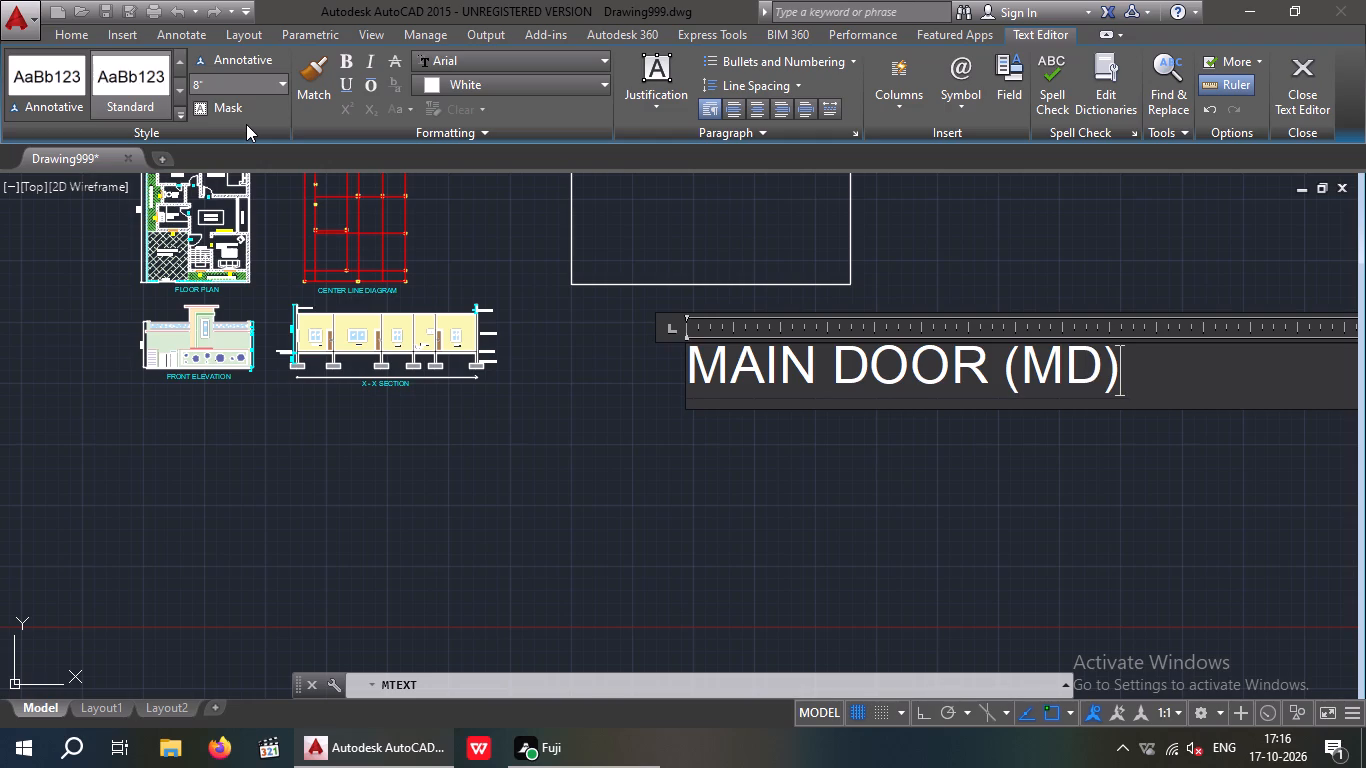
{"action": "key", "text": "space"}
{"action": "type", "text": "="}
{"action": "key", "text": "space"}
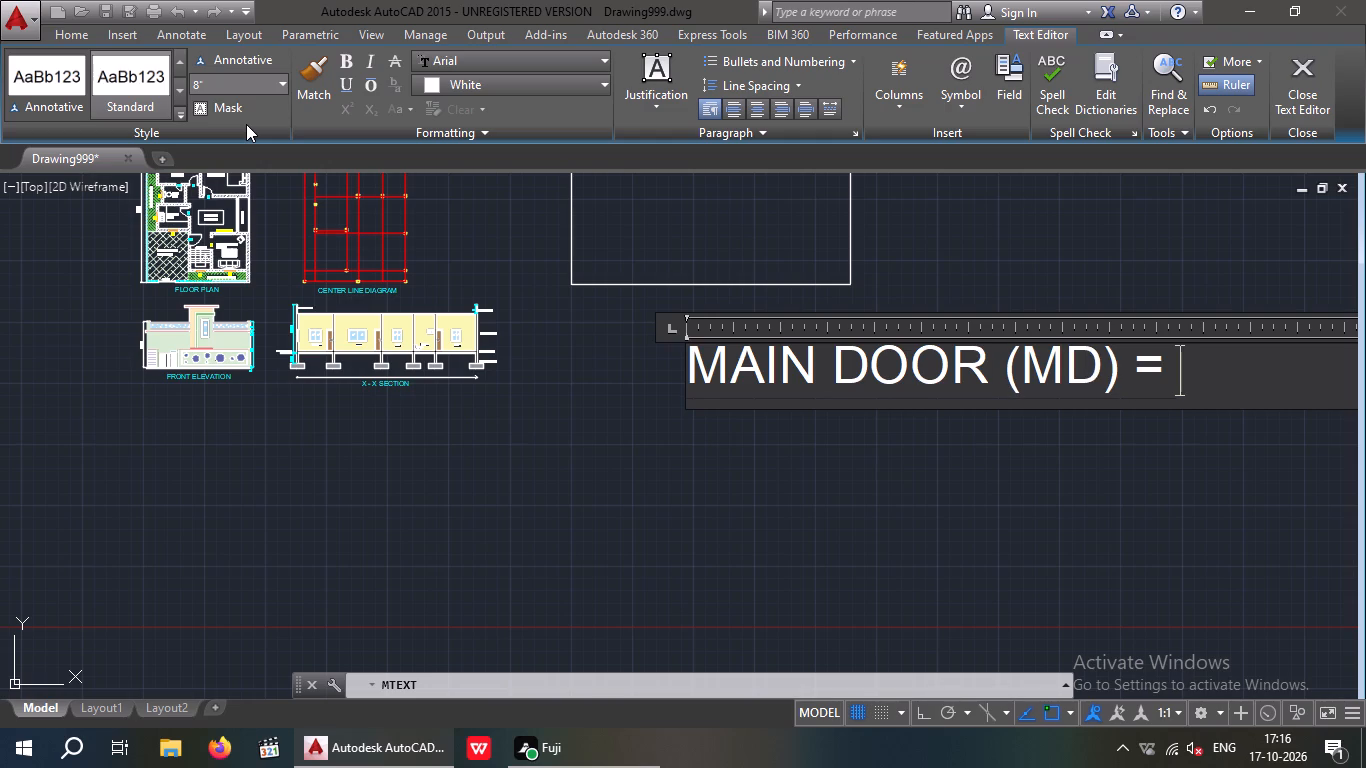
{"action": "type", "text": "4'X"}
{"action": "key", "text": "7"}
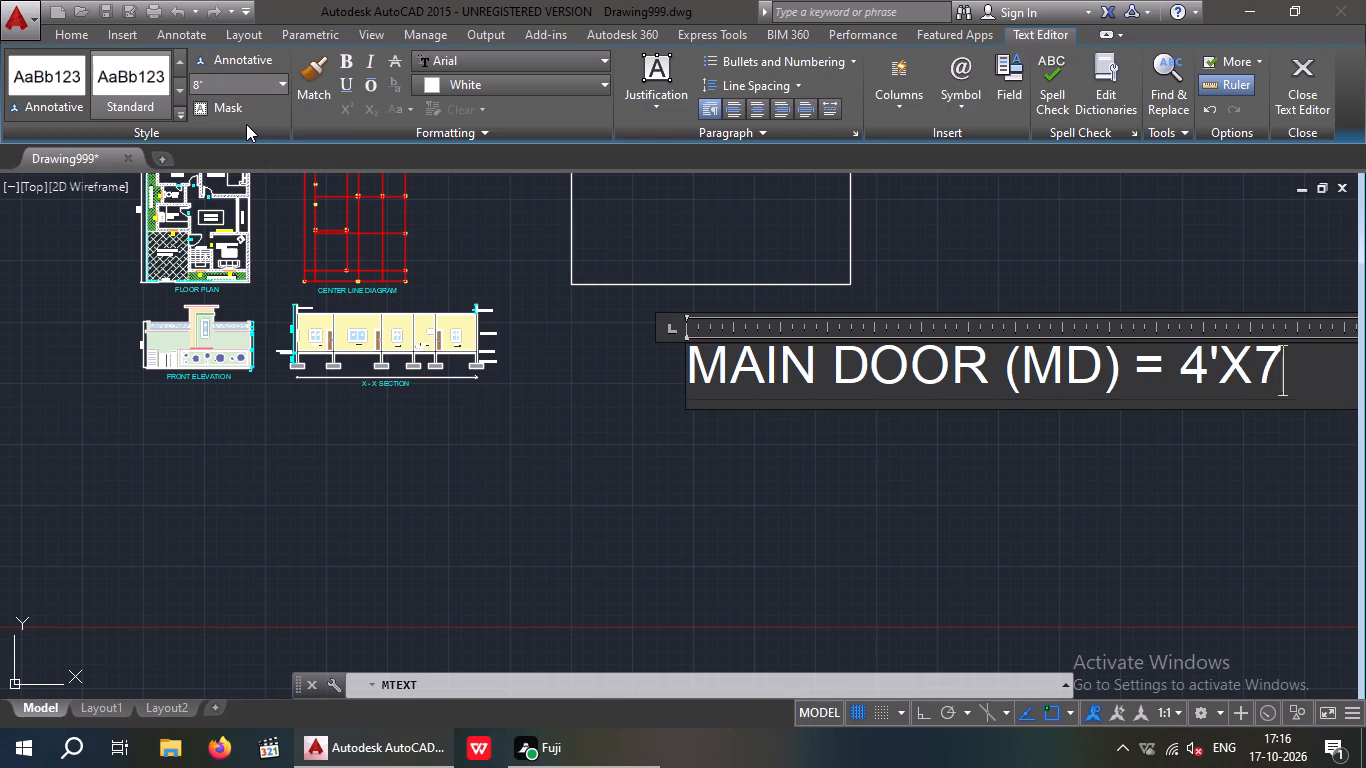
{"action": "key", "text": "apostrophe"}
{"action": "left_click", "coordinate": [505, 409]}
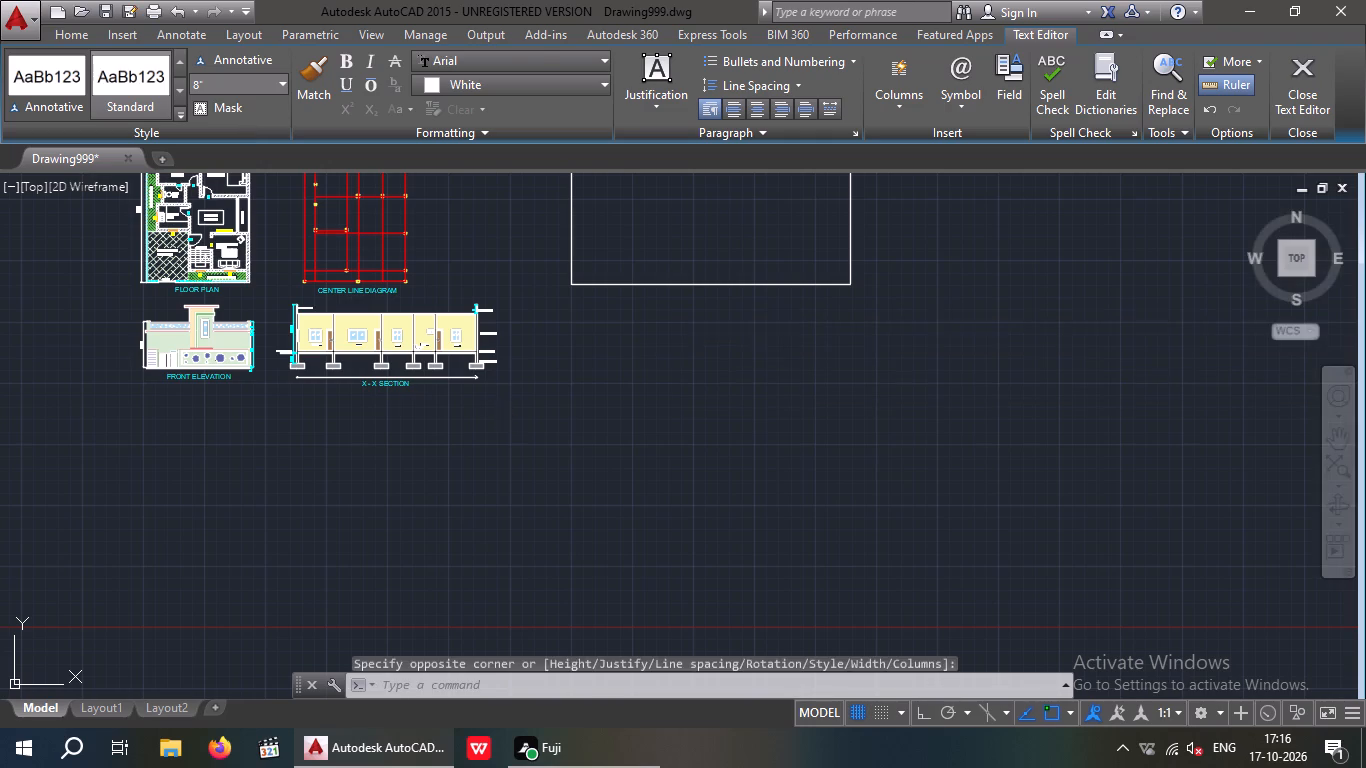
Set the text height of the whole main door note below the white rectangle to 10".
{"action": "scroll", "coordinate": [546, 430], "scroll_direction": "down", "scroll_amount": 2}
{"action": "scroll", "coordinate": [616, 401], "scroll_direction": "up", "scroll_amount": 5}
{"action": "left_click_drag", "start_coordinate": [600, 330], "coordinate": [604, 380]}
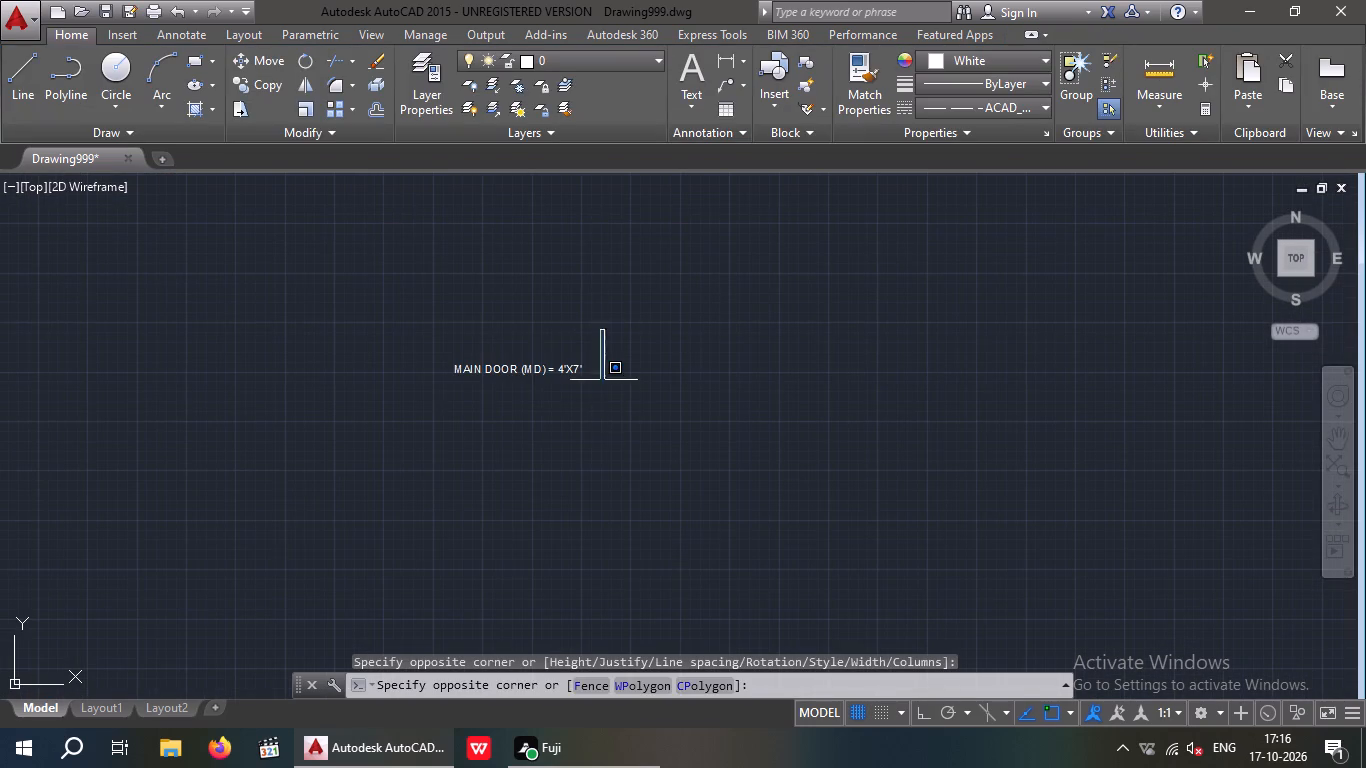
{"action": "left_click_drag", "start_coordinate": [604, 380], "coordinate": [599, 397]}
{"action": "left_click", "coordinate": [418, 406]}
{"action": "middle_click_drag", "start_coordinate": [532, 450], "coordinate": [575, 594]}
{"action": "scroll", "coordinate": [568, 519], "scroll_direction": "down", "scroll_amount": 2}
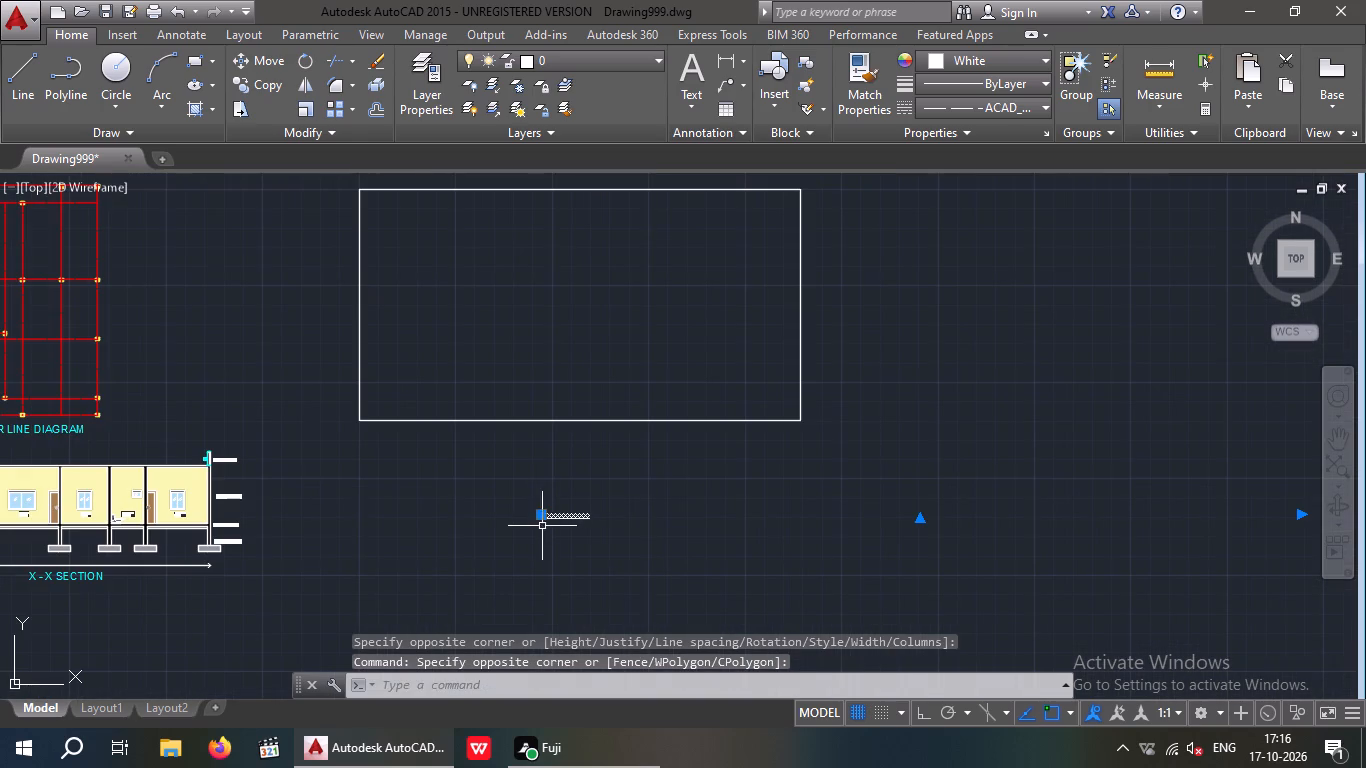
{"action": "middle_click_drag", "start_coordinate": [455, 504], "coordinate": [543, 482]}
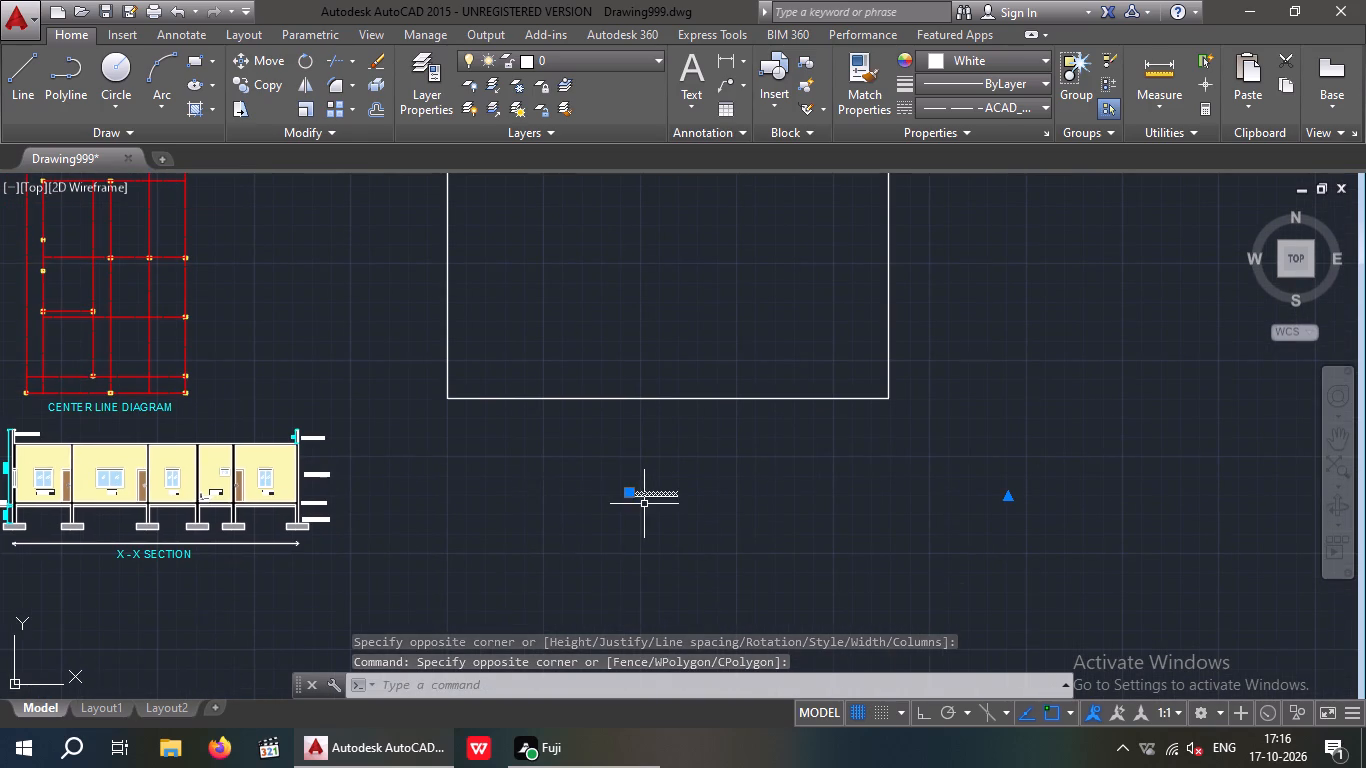
{"action": "scroll", "coordinate": [644, 504], "scroll_direction": "up", "scroll_amount": 2}
{"action": "key", "text": "Escape"}
{"action": "double_click", "coordinate": [651, 484]}
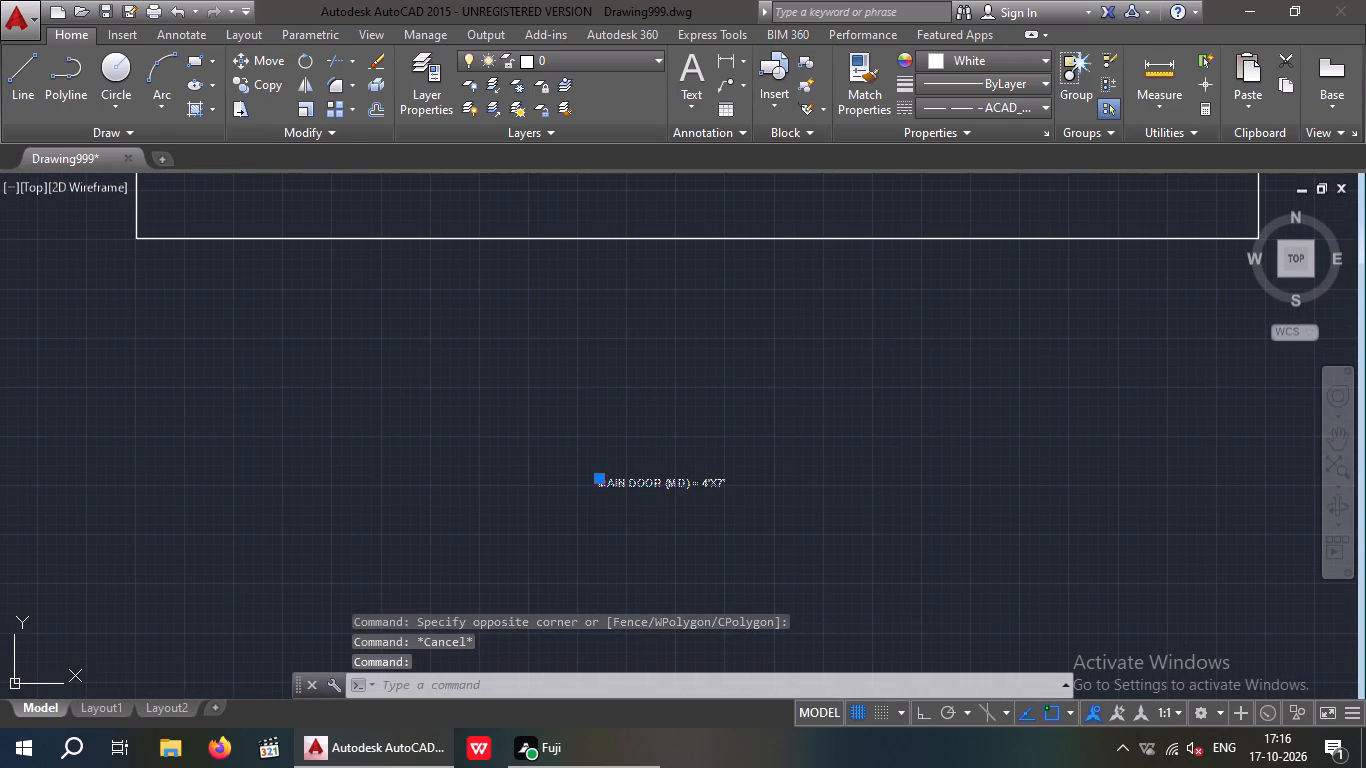
{"action": "left_click_drag", "start_coordinate": [742, 485], "coordinate": [558, 496]}
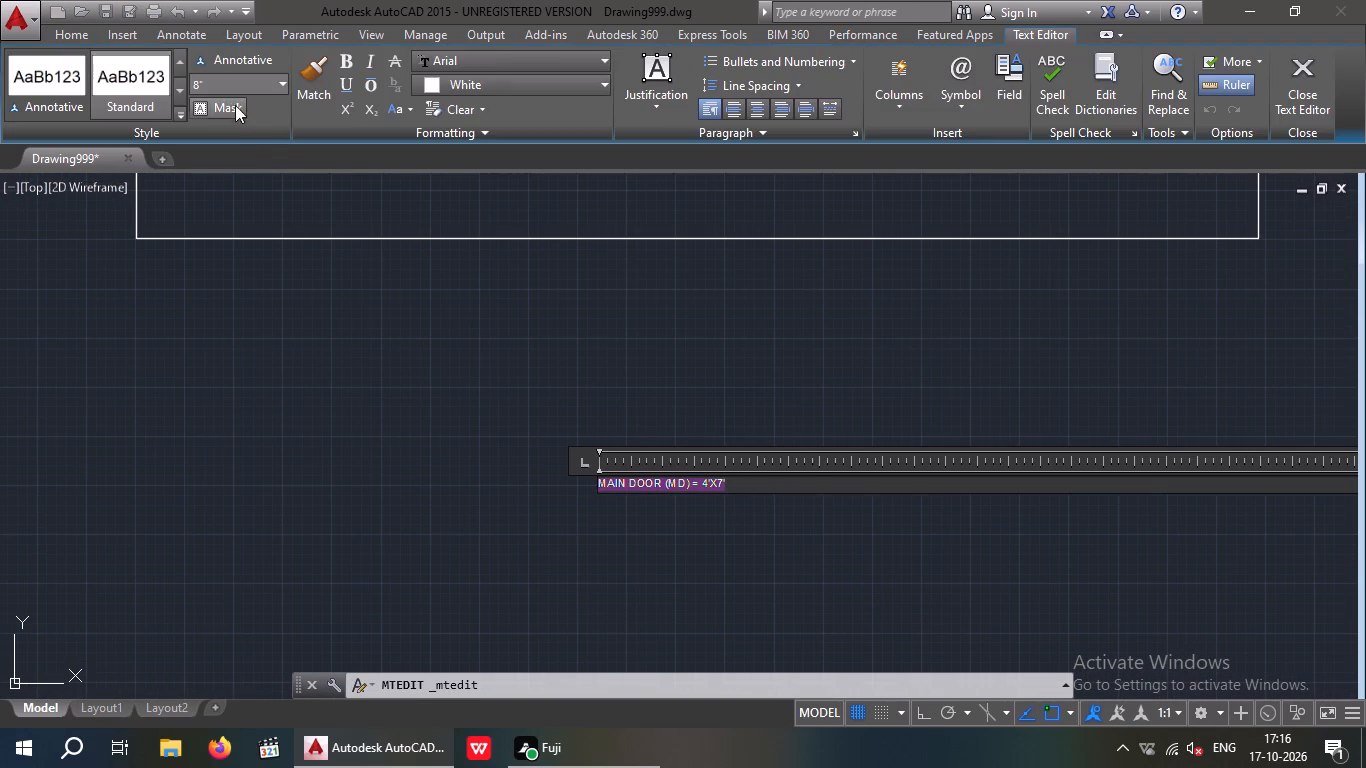
{"action": "left_click", "coordinate": [231, 85]}
{"action": "type", "text": "10\""}
{"action": "key", "text": "Return"}
{"action": "left_click", "coordinate": [319, 454]}
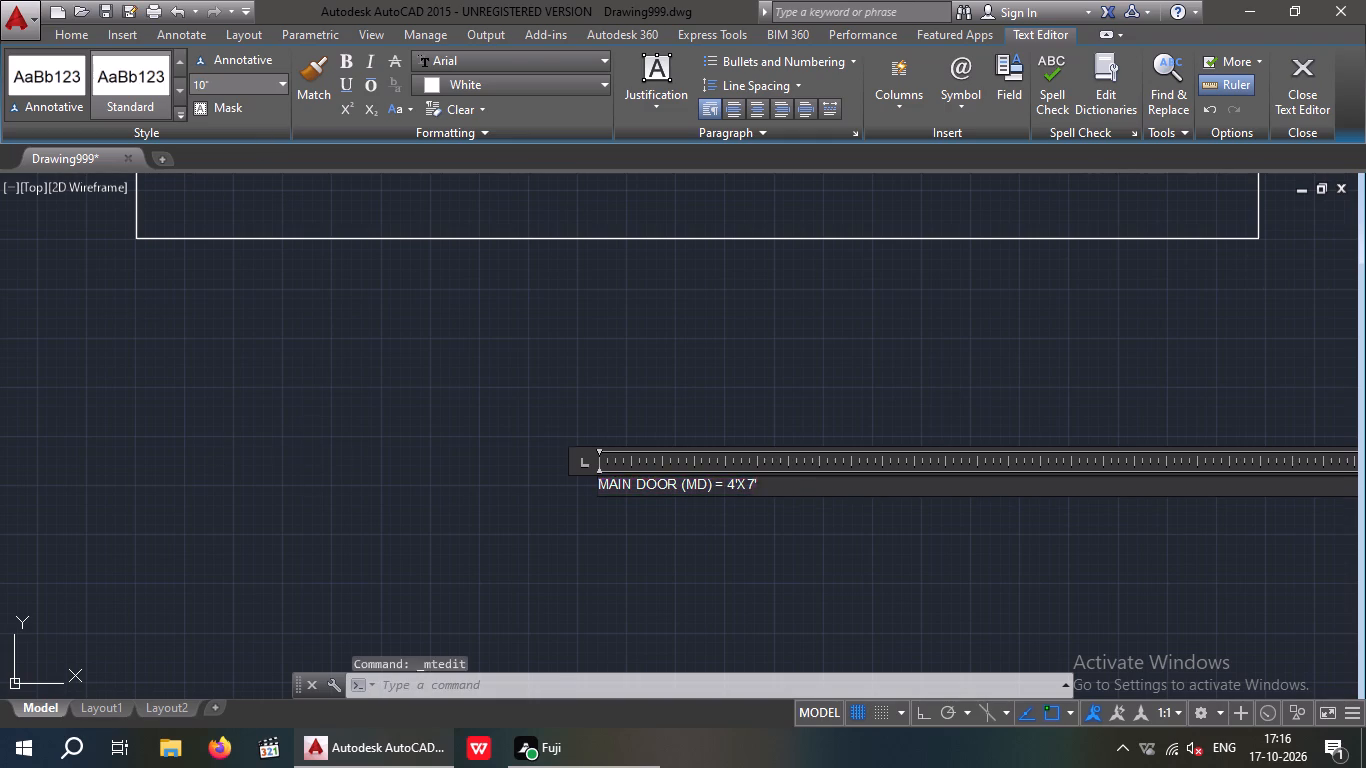
Copy the main door note into the white rectangle, just inside its upper-left corner.
{"action": "left_click_drag", "start_coordinate": [864, 447], "coordinate": [672, 522]}
{"action": "left_click", "coordinate": [483, 518]}
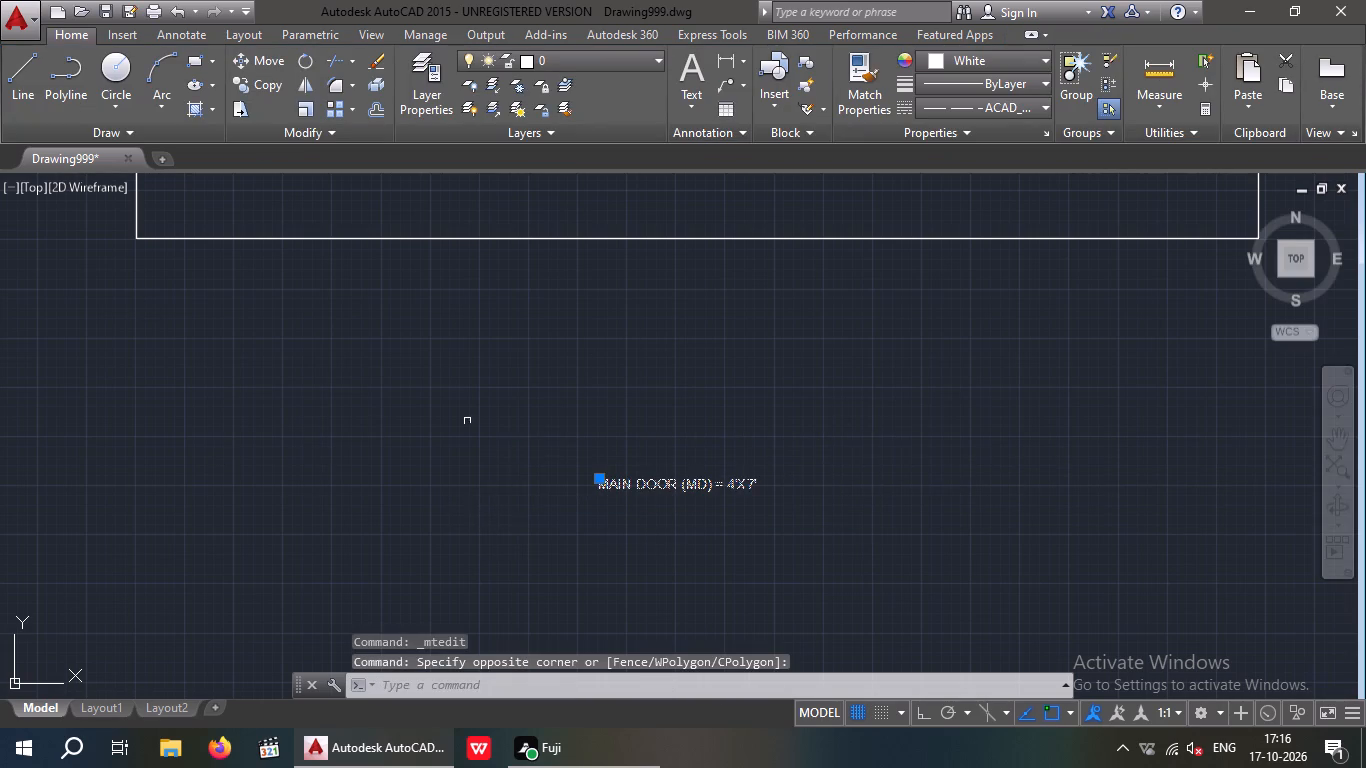
{"action": "scroll", "coordinate": [425, 357], "scroll_direction": "down", "scroll_amount": 4}
{"action": "scroll", "coordinate": [437, 380], "scroll_direction": "up", "scroll_amount": 3}
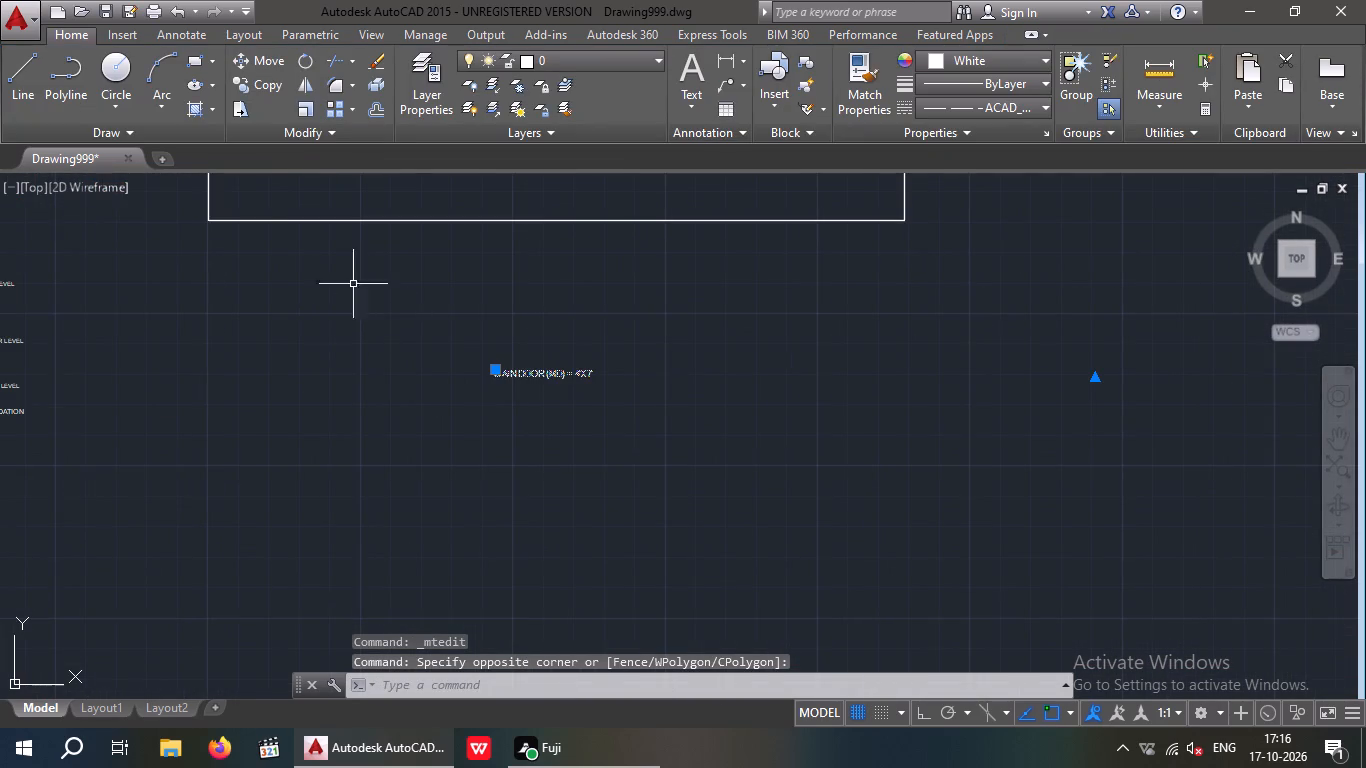
{"action": "left_click", "coordinate": [258, 89]}
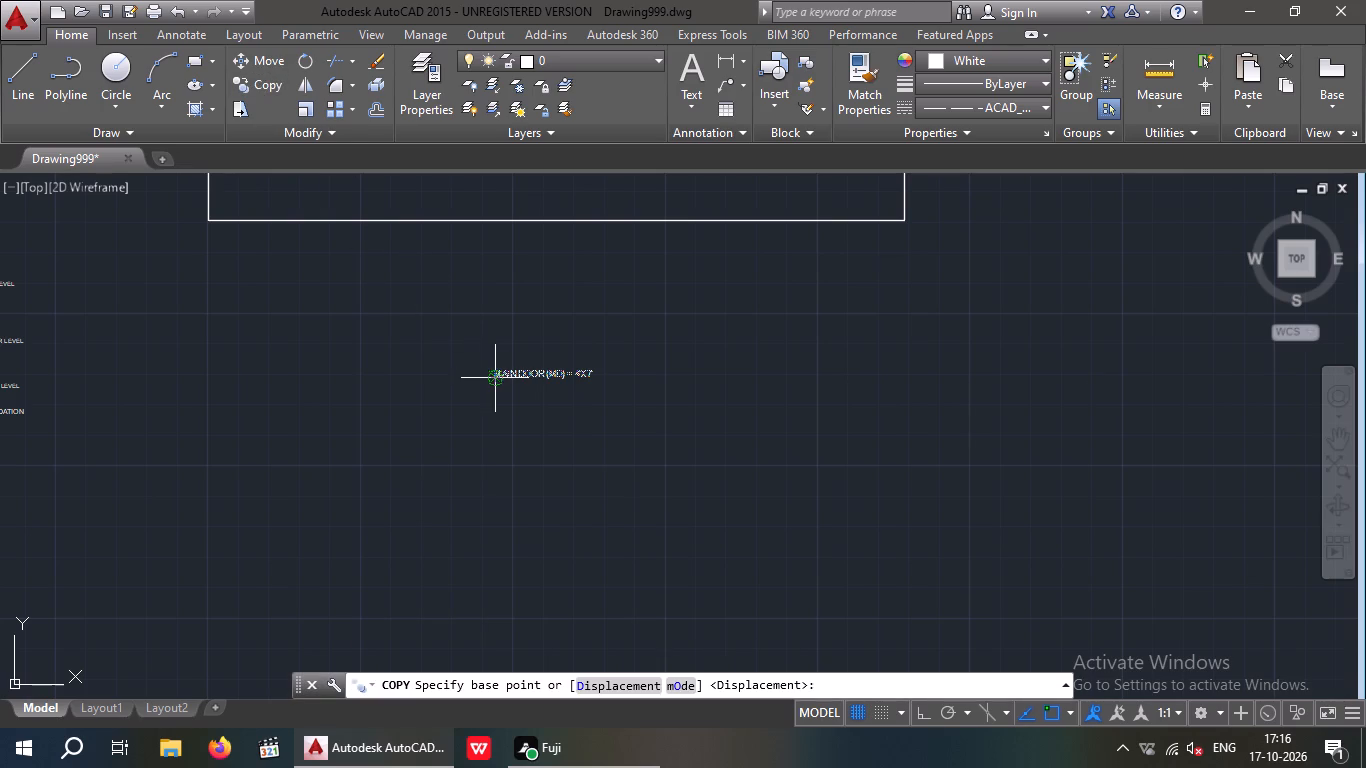
{"action": "left_click", "coordinate": [494, 382]}
{"action": "middle_click_drag", "start_coordinate": [455, 360], "coordinate": [420, 550]}
{"action": "middle_click_drag", "start_coordinate": [321, 304], "coordinate": [401, 563]}
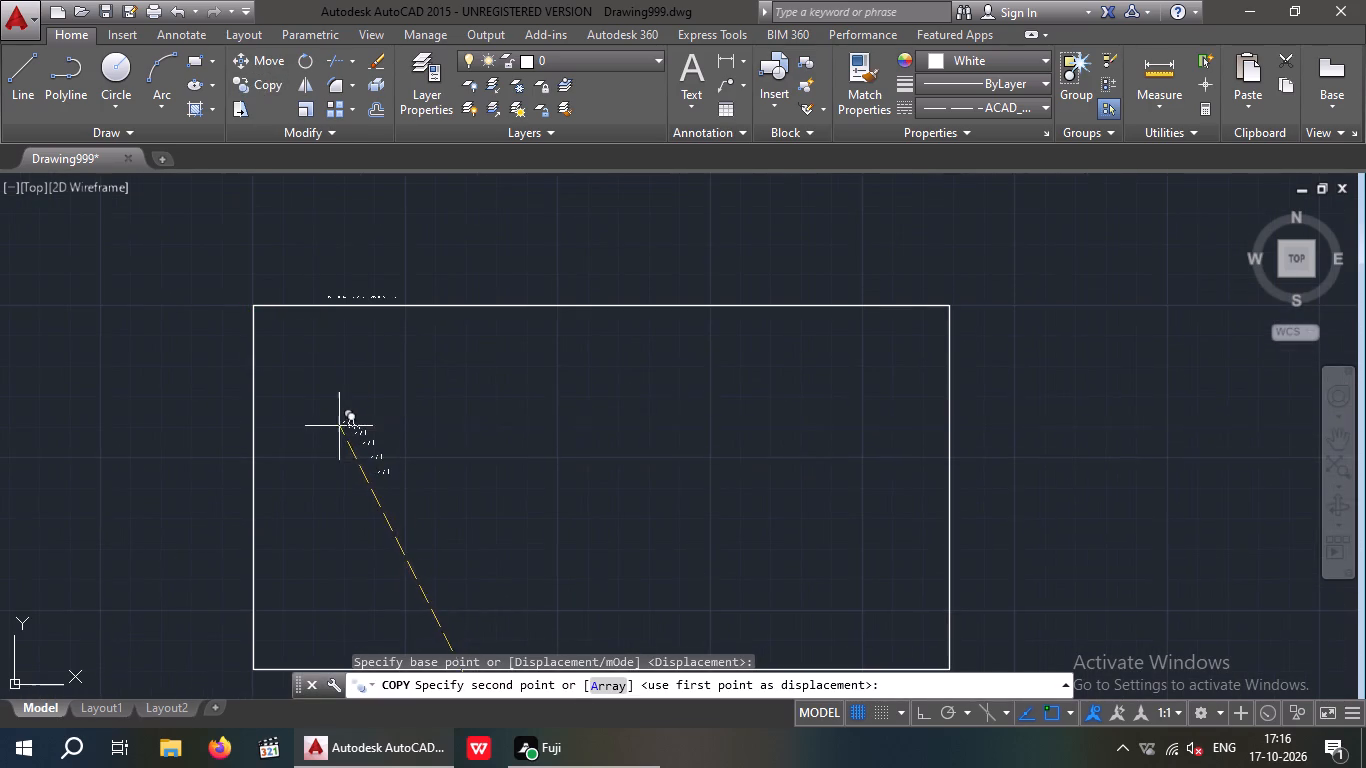
{"action": "scroll", "coordinate": [300, 387], "scroll_direction": "up", "scroll_amount": 1}
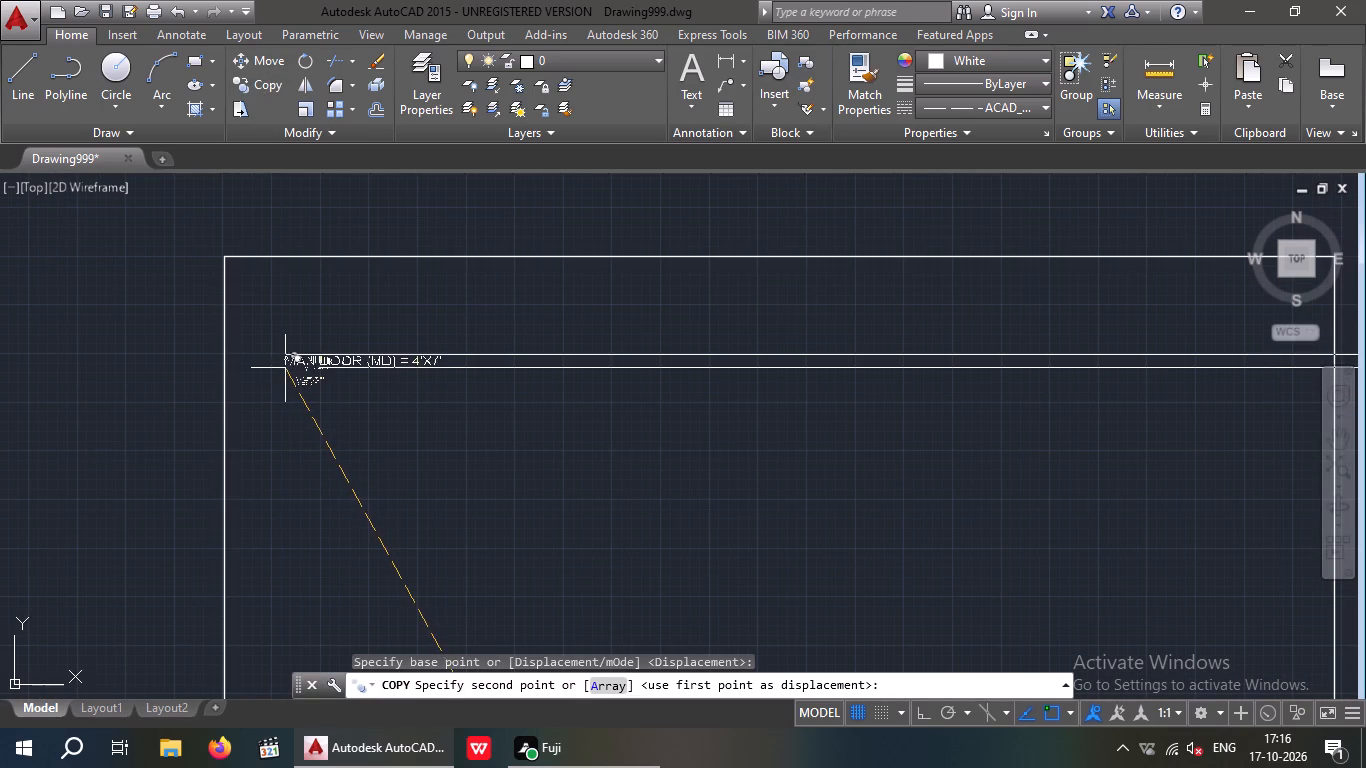
{"action": "left_click", "coordinate": [285, 368]}
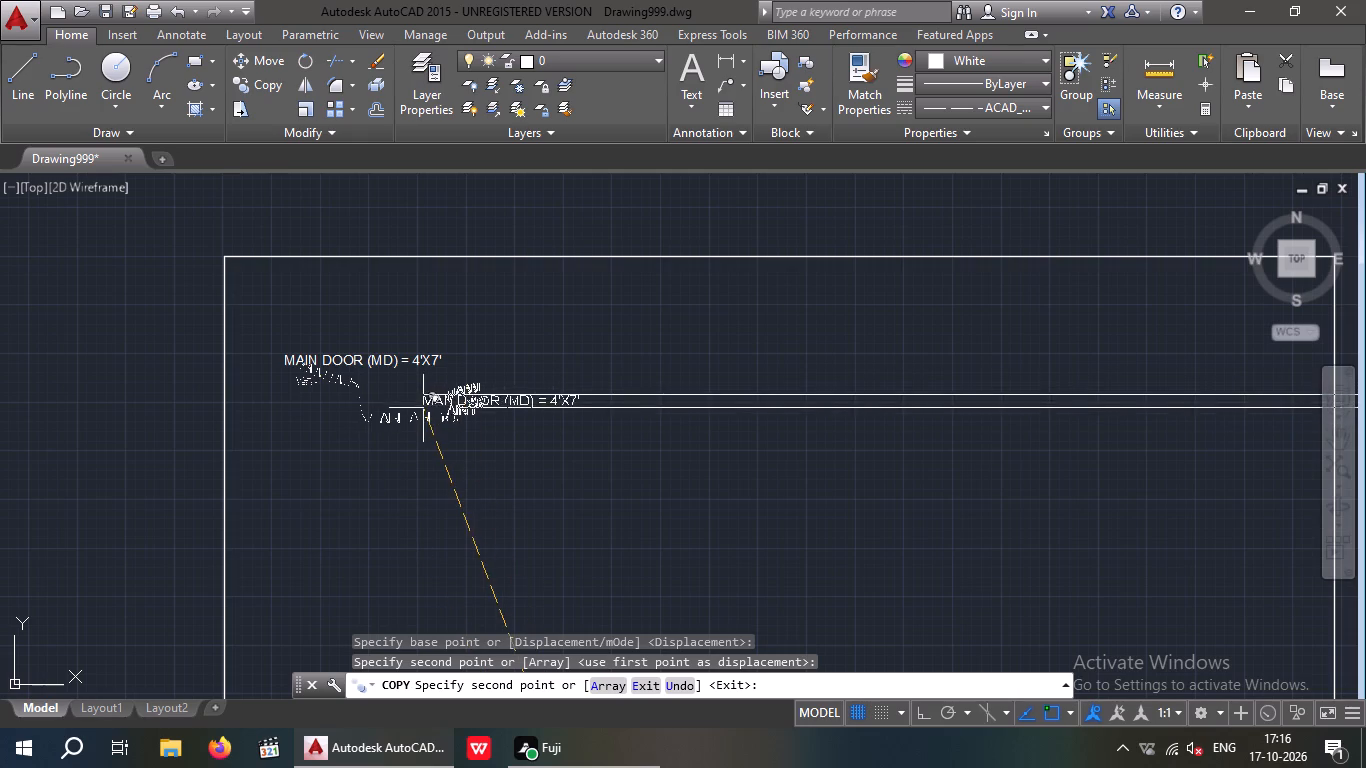
{"action": "key", "text": "Escape"}
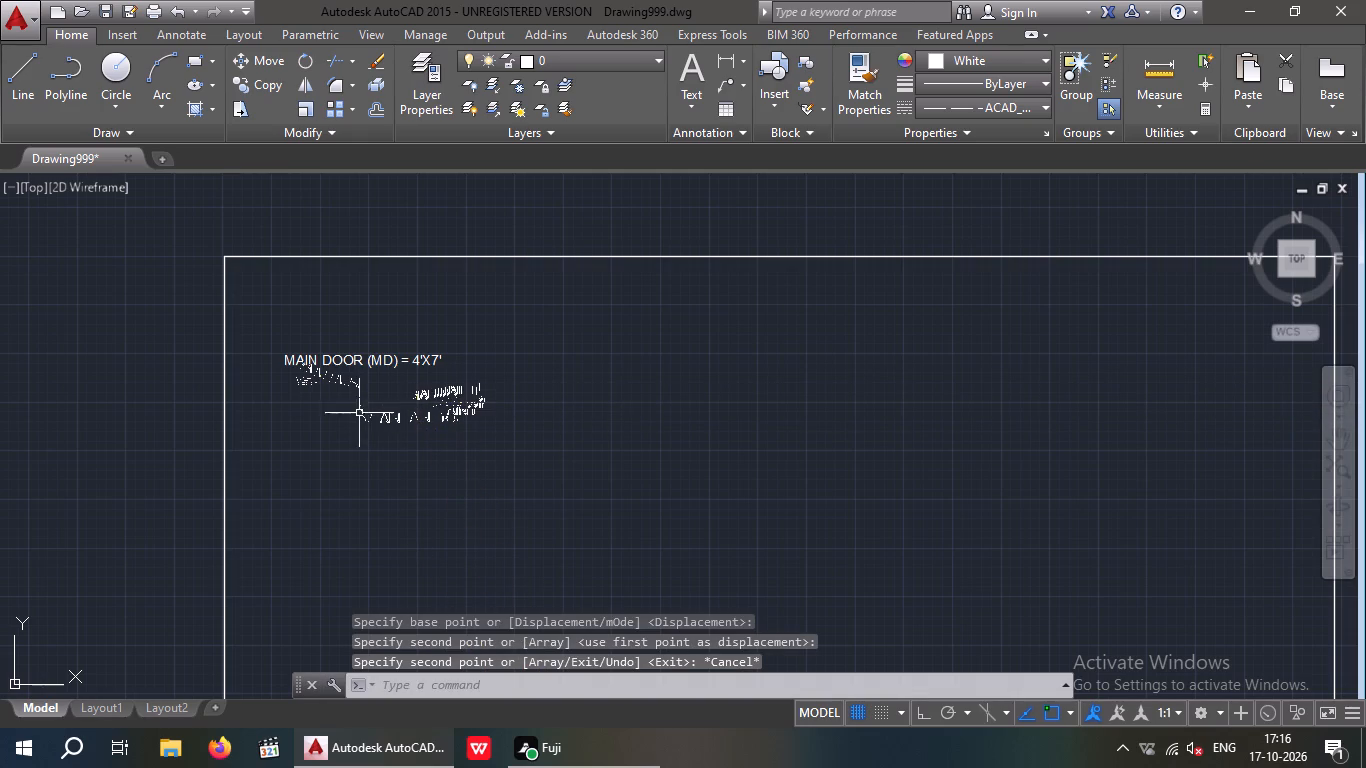
{"action": "key", "text": "Escape"}
{"action": "key", "text": "Escape"}
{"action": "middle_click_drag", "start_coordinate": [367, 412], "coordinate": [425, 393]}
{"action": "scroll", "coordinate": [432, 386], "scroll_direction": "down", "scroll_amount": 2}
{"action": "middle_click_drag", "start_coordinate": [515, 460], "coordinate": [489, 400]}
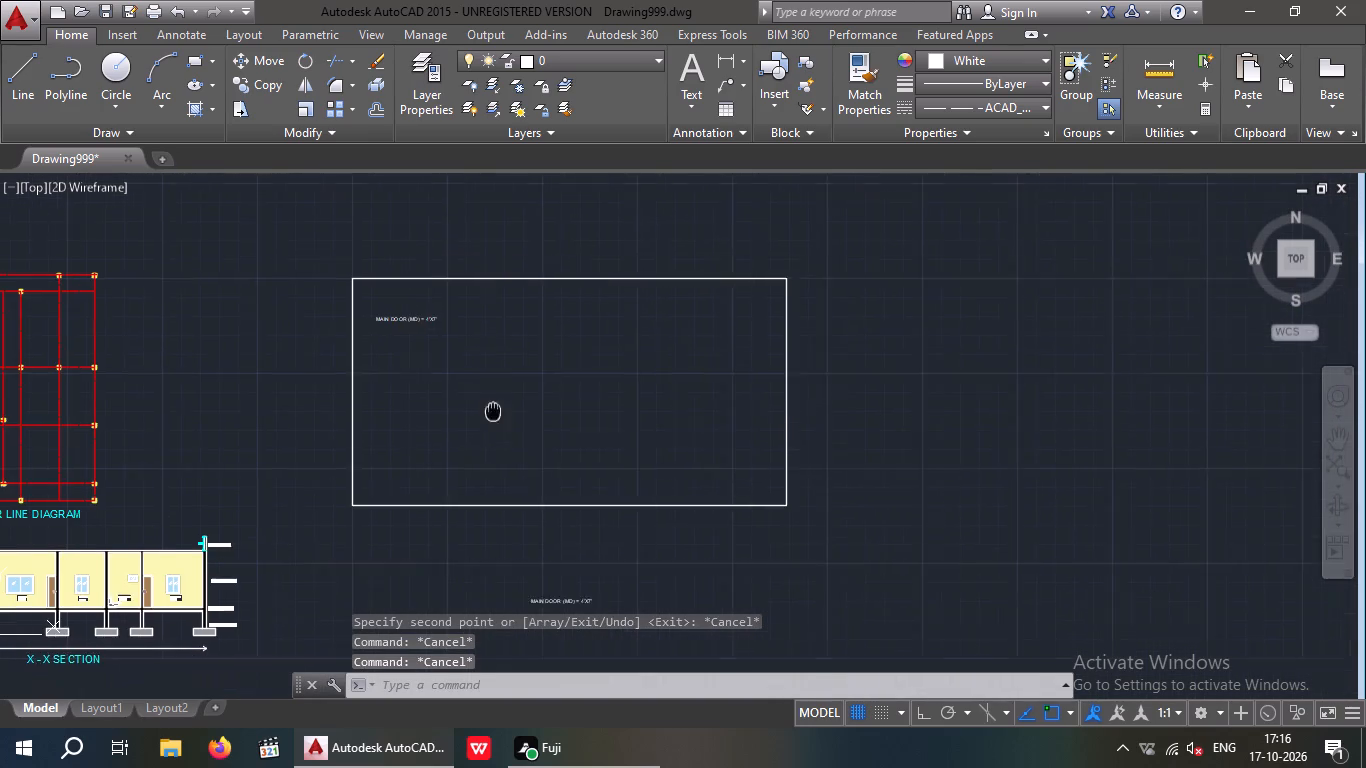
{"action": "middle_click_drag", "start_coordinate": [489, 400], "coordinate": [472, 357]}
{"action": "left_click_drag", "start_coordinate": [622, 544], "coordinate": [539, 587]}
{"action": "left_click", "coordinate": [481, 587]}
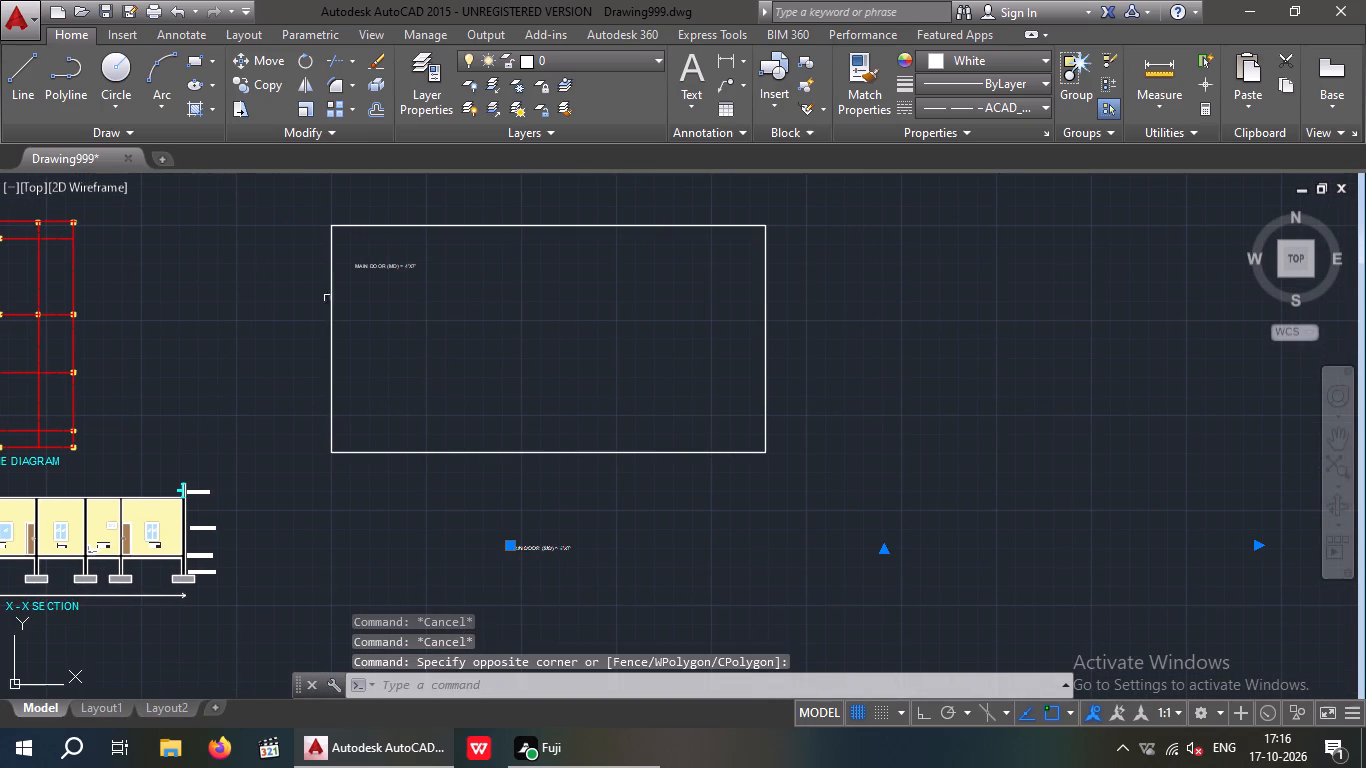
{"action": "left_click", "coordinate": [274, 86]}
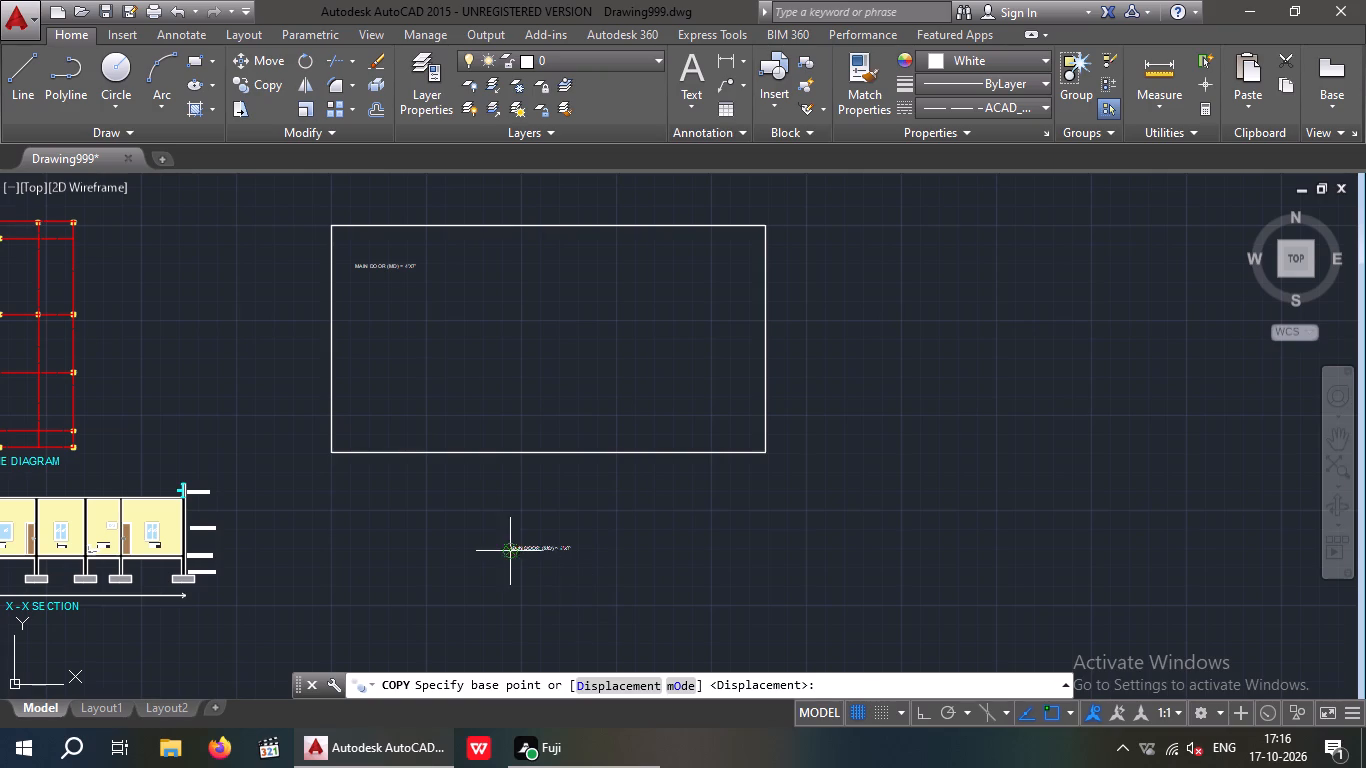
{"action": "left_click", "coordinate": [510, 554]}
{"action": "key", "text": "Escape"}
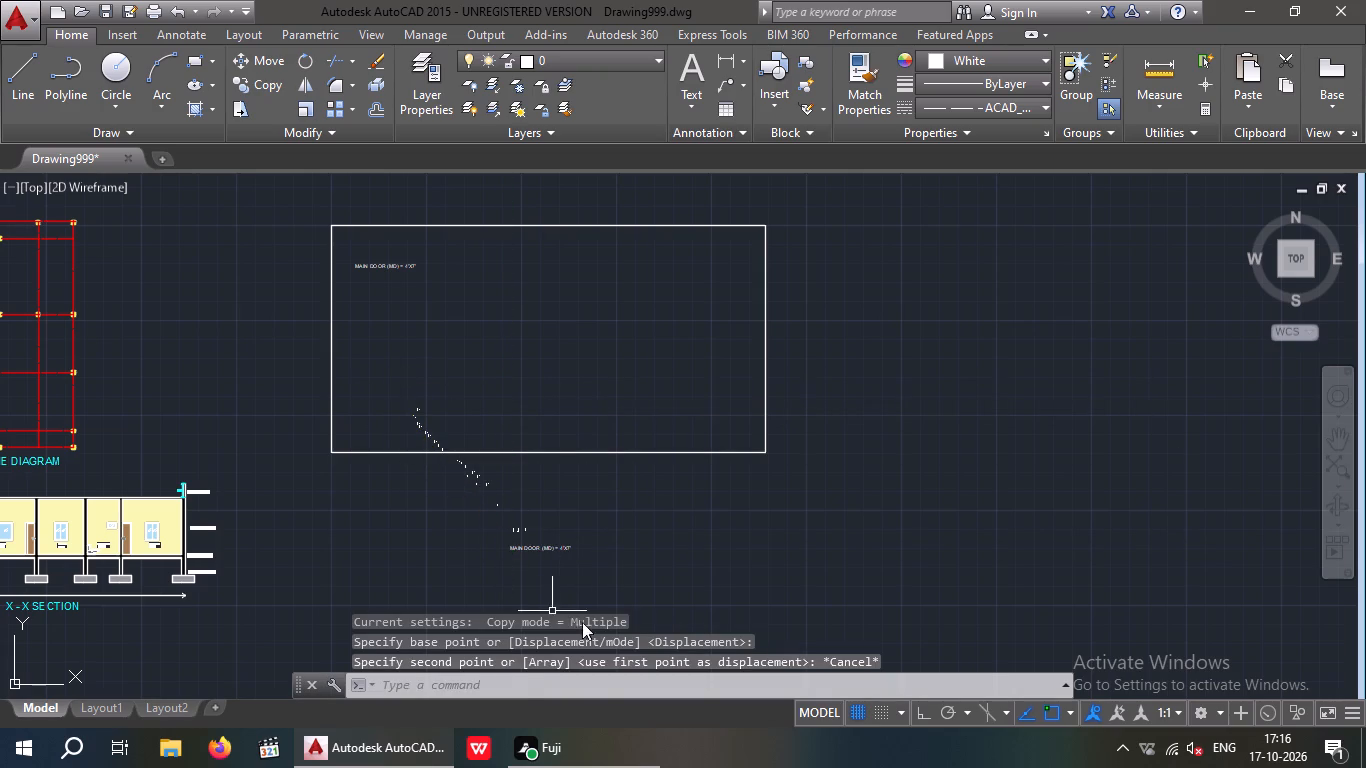
Move the original main door note from below the white rectangle to inside it, below and to the right of its copy.
{"action": "left_click_drag", "start_coordinate": [615, 546], "coordinate": [543, 579]}
{"action": "left_click_drag", "start_coordinate": [472, 568], "coordinate": [479, 552]}
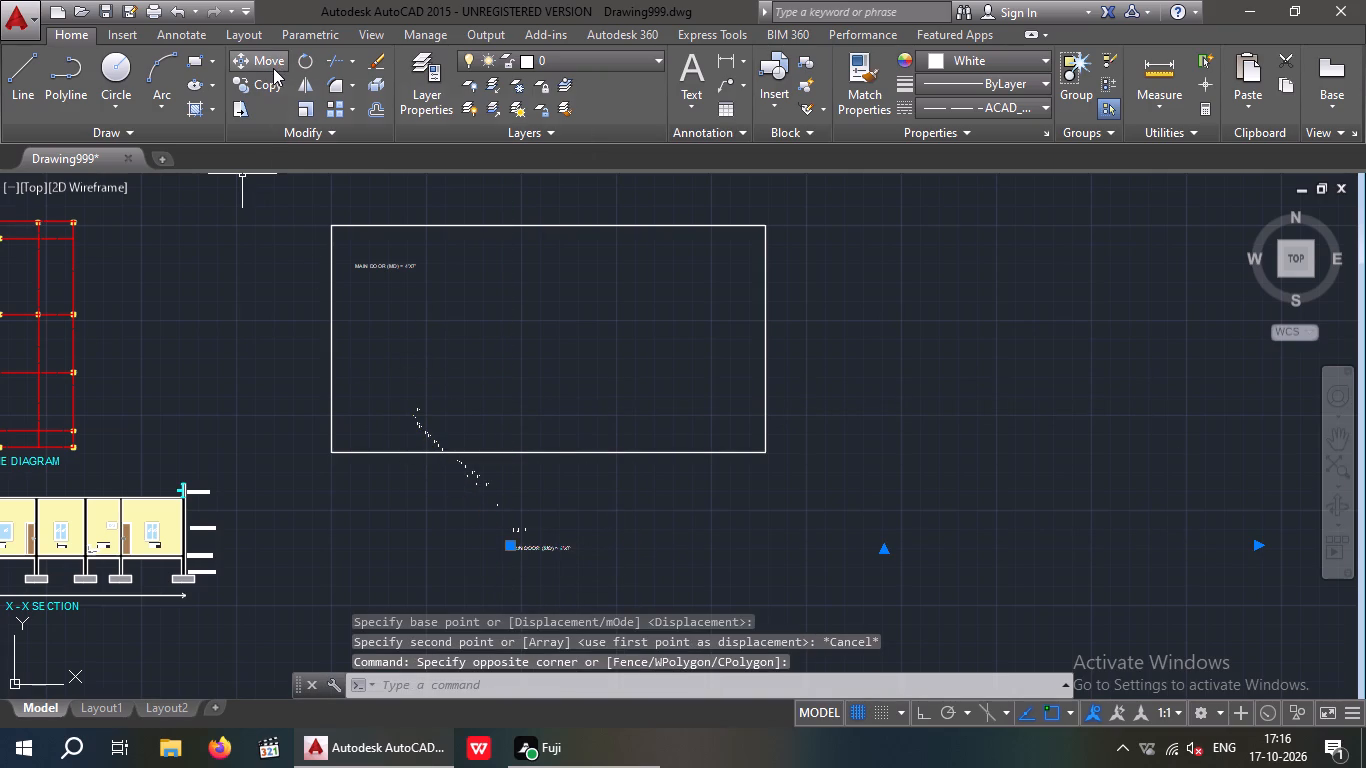
{"action": "left_click", "coordinate": [273, 68]}
{"action": "left_click", "coordinate": [517, 553]}
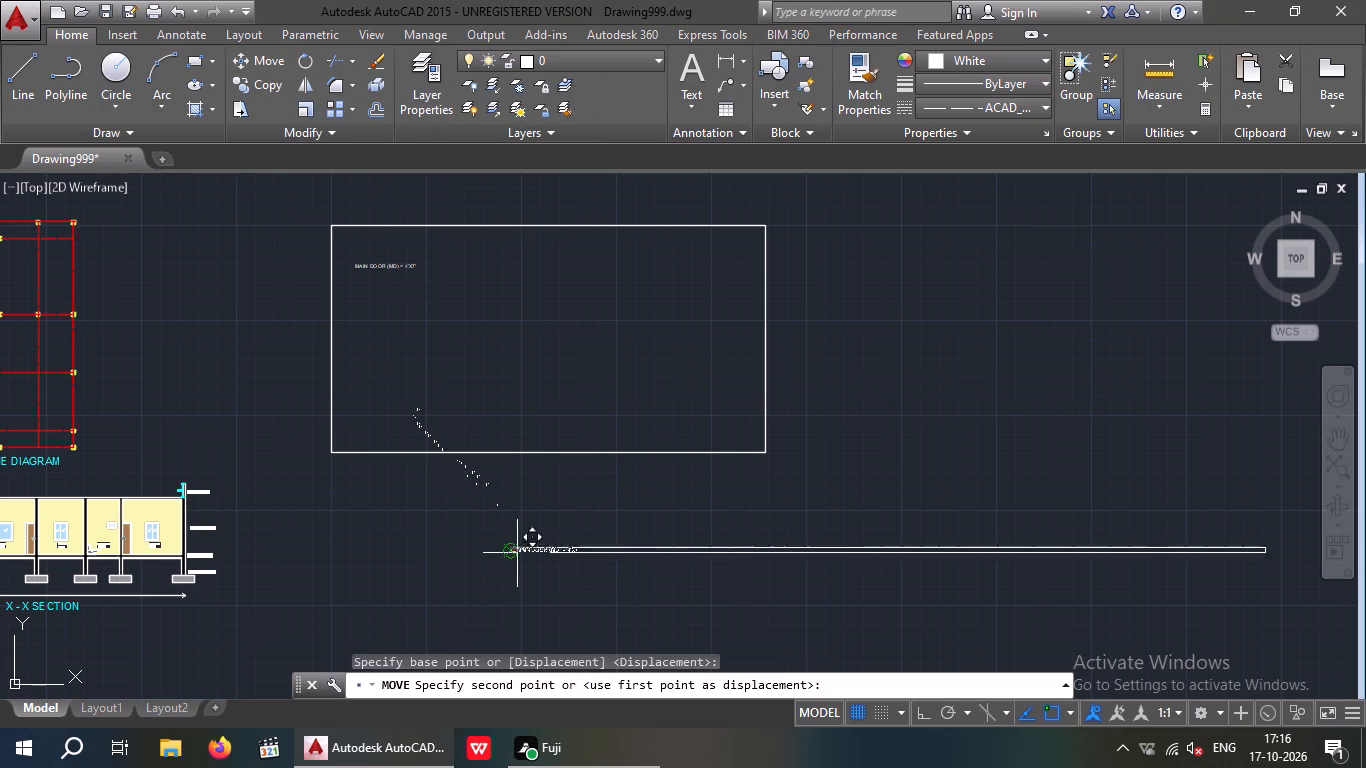
{"action": "scroll", "coordinate": [438, 315], "scroll_direction": "up", "scroll_amount": 2}
{"action": "left_click", "coordinate": [439, 311]}
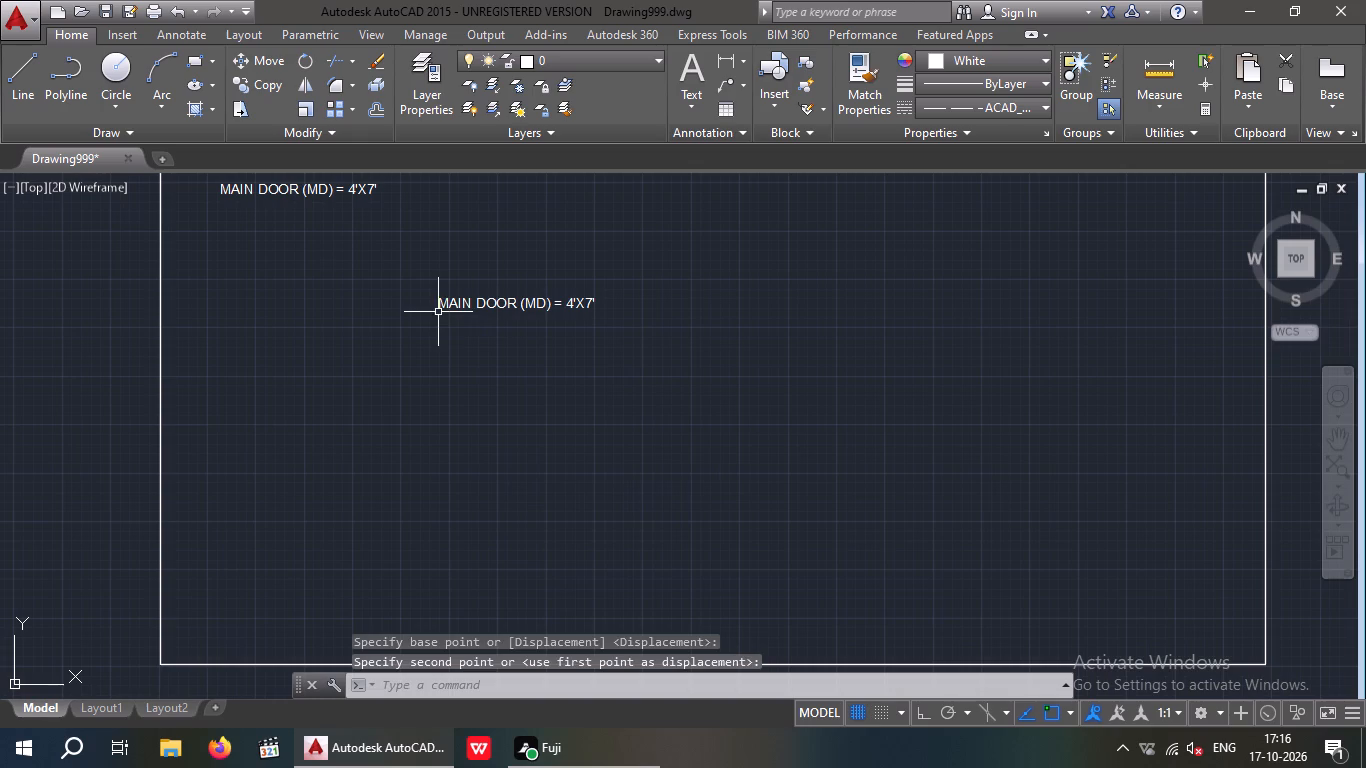
{"action": "key", "text": "Escape"}
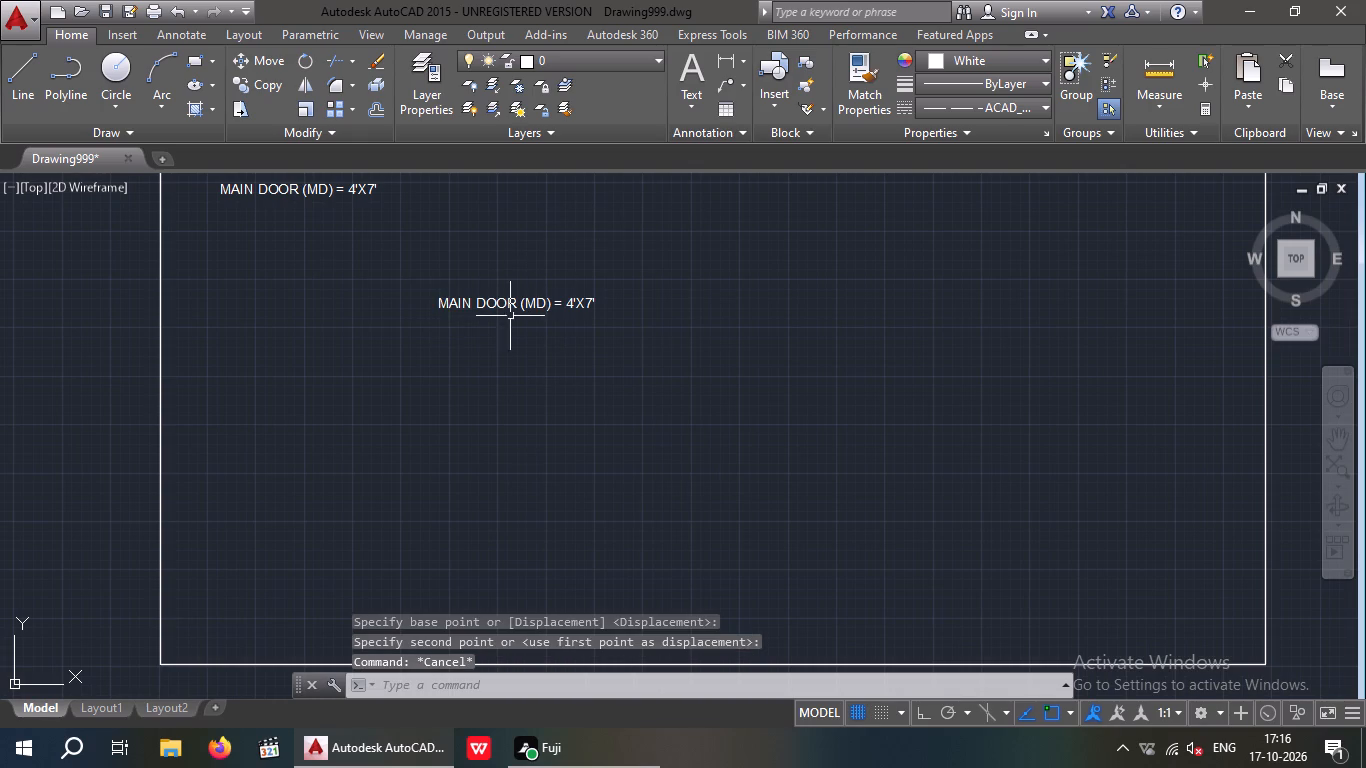
Edit the moved main door note to read "DOOR (D) = 3'X7'".
{"action": "double_click", "coordinate": [511, 303]}
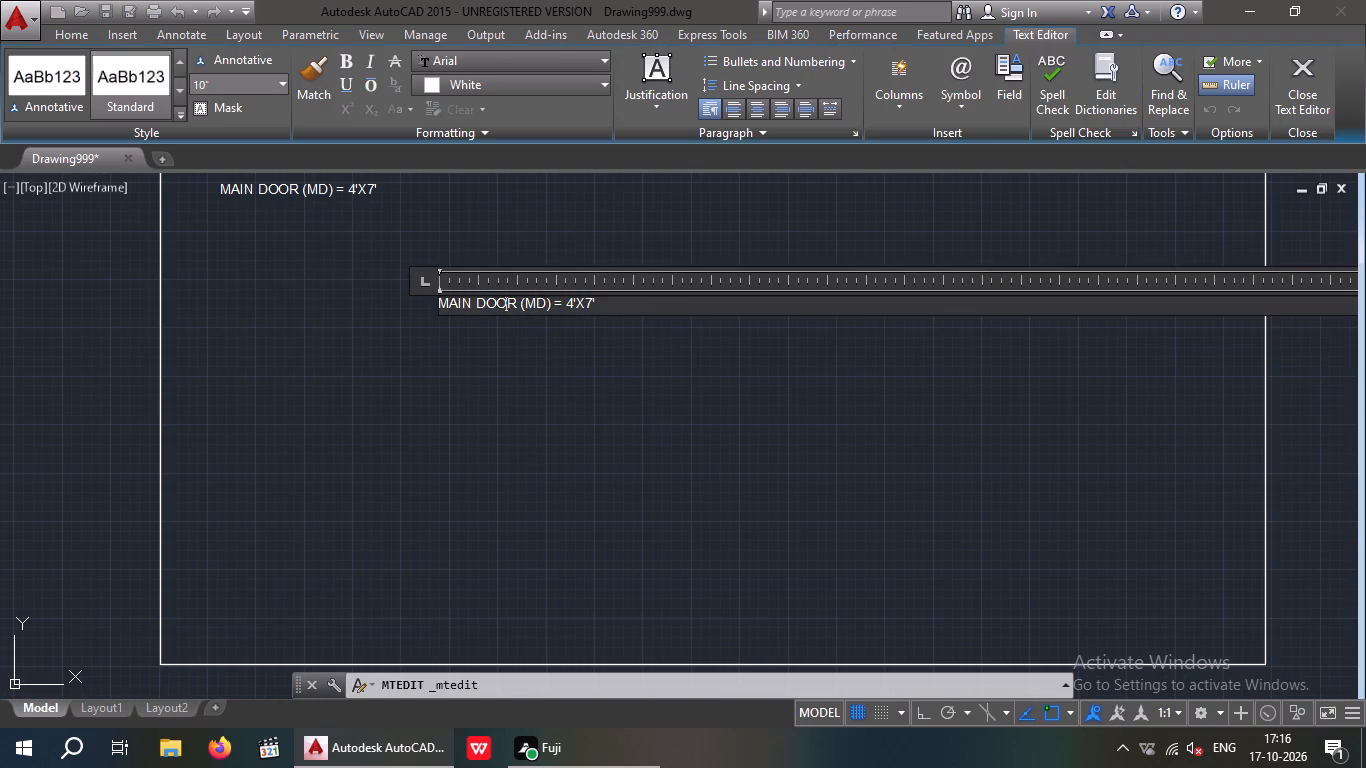
{"action": "left_click", "coordinate": [470, 308]}
{"action": "key", "text": "BackSpace"}
{"action": "key", "text": "BackSpace"}
{"action": "key", "text": "BackSpace"}
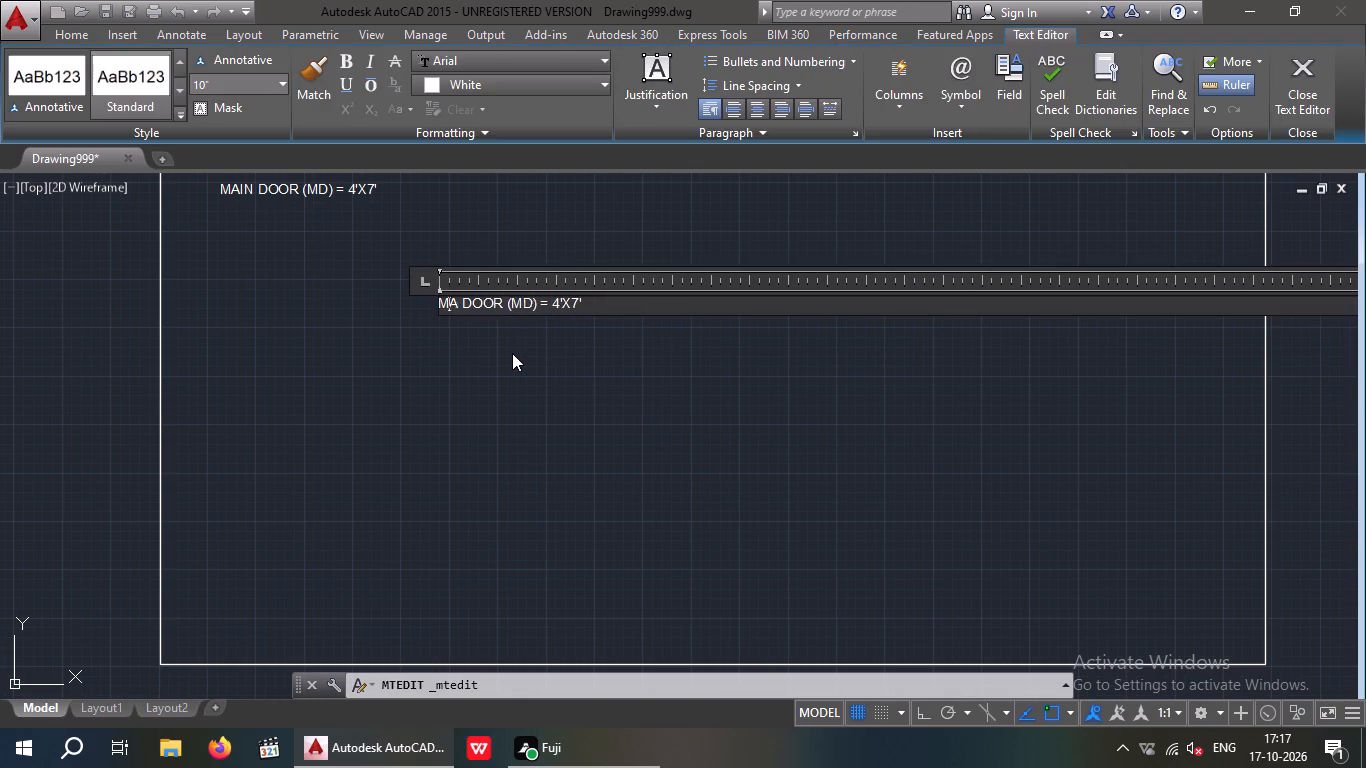
{"action": "key", "text": "BackSpace"}
{"action": "scroll", "coordinate": [507, 309], "scroll_direction": "up", "scroll_amount": 2}
{"action": "left_click", "coordinate": [492, 298]}
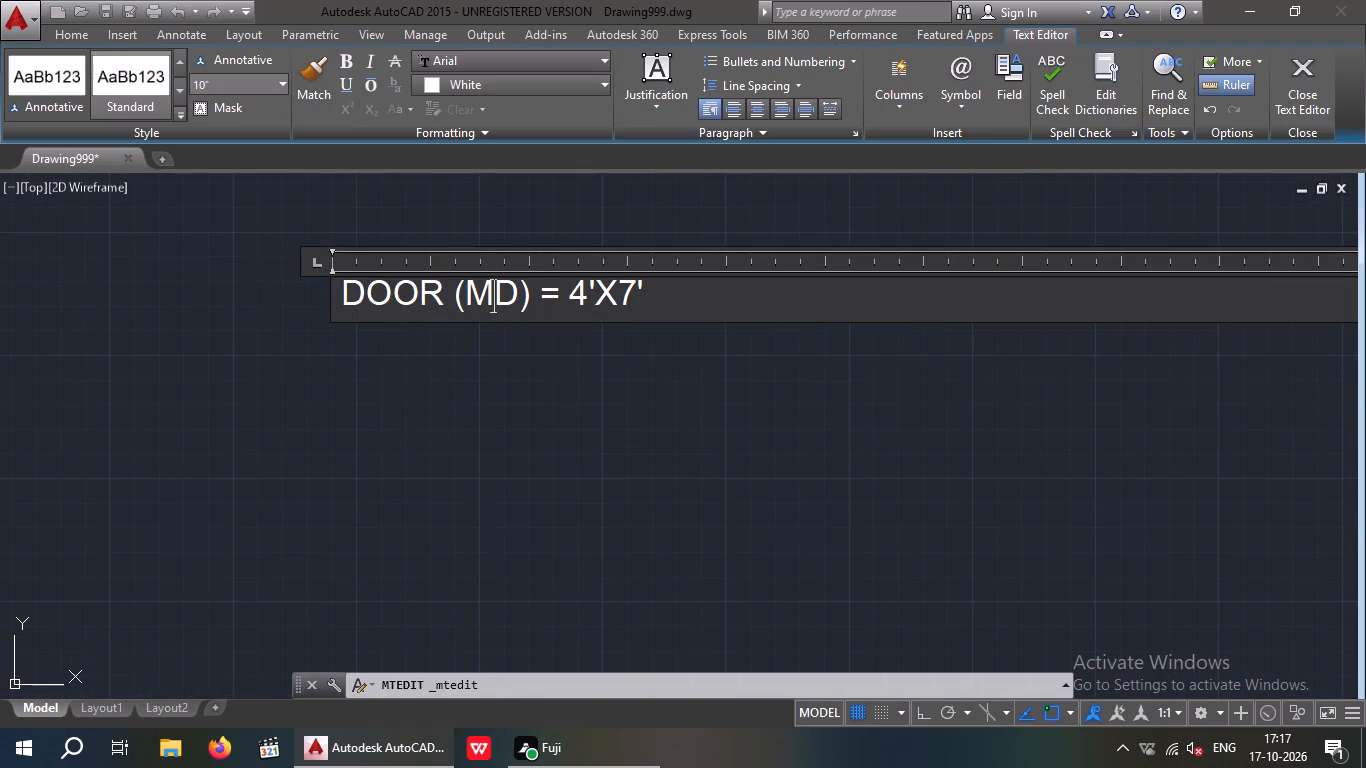
{"action": "key", "text": "BackSpace"}
{"action": "left_click", "coordinate": [559, 292]}
{"action": "key", "text": "BackSpace"}
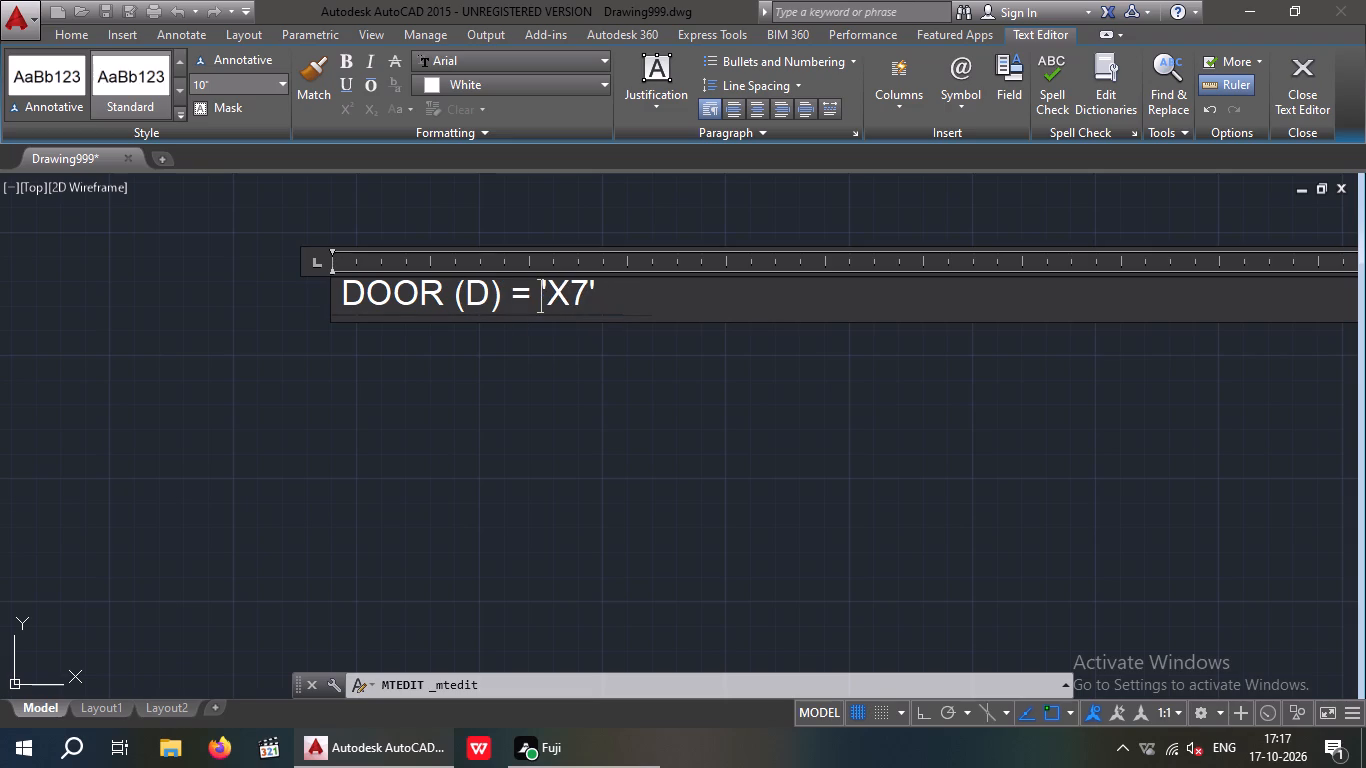
{"action": "key", "text": "3"}
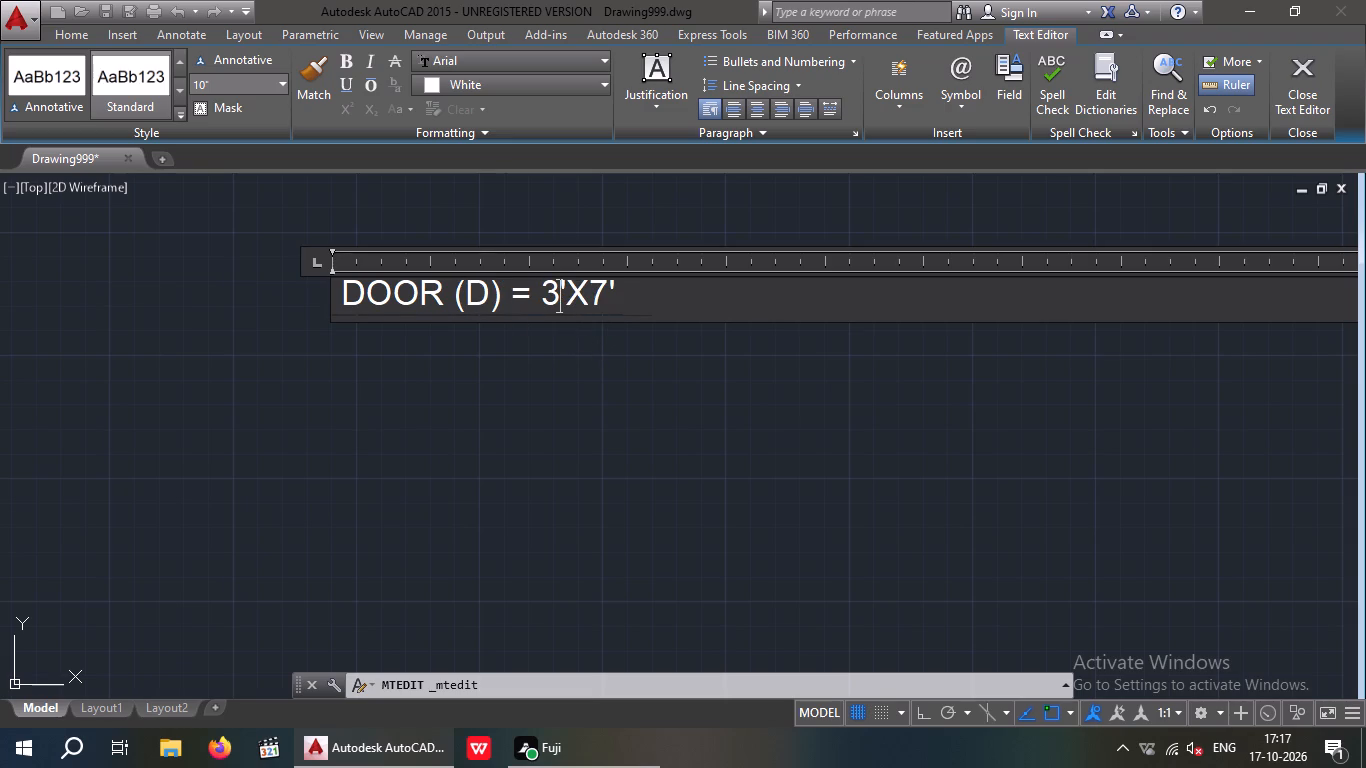
{"action": "left_click", "coordinate": [575, 370]}
Copy the "DOOR (D) = 3'X7'" note to just below the main door note near the rectangle's upper-left corner.
{"action": "scroll", "coordinate": [568, 369], "scroll_direction": "down", "scroll_amount": 1}
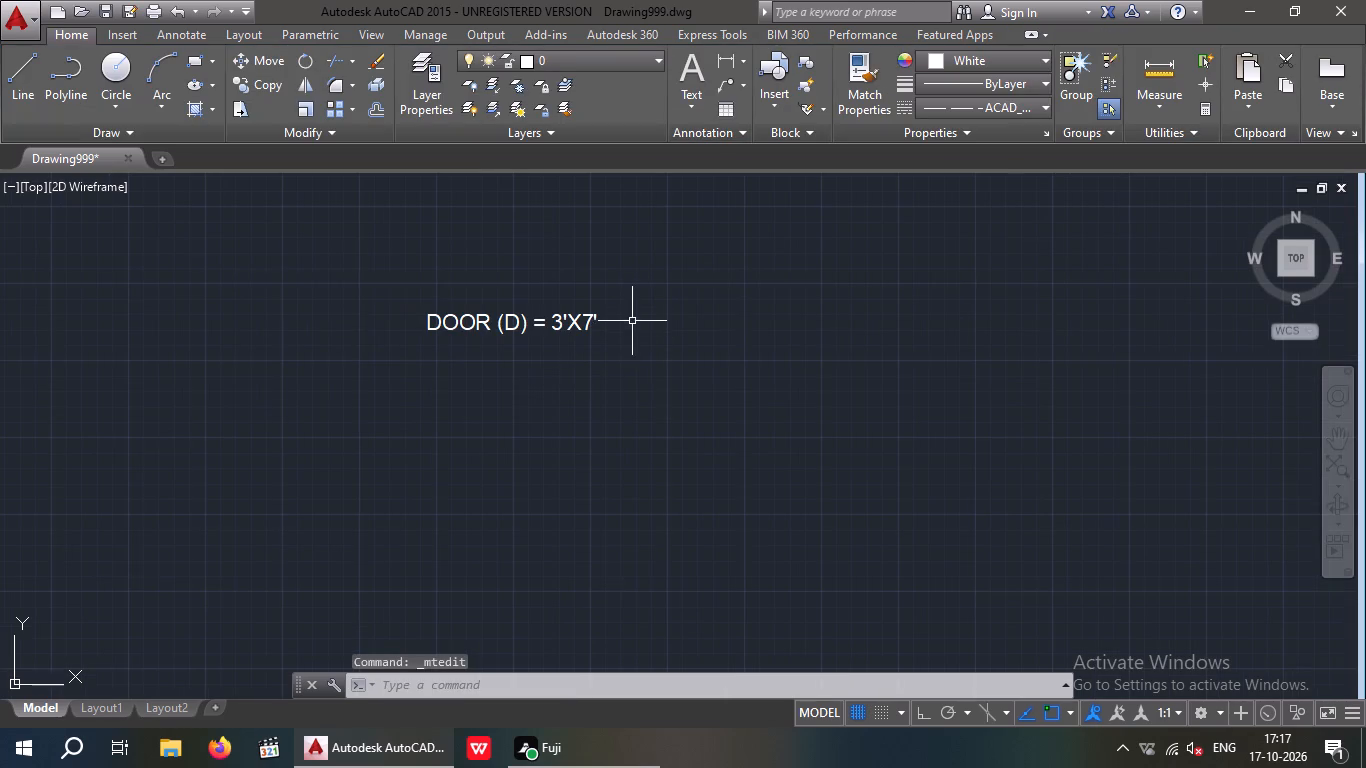
{"action": "left_click_drag", "start_coordinate": [623, 299], "coordinate": [592, 351]}
{"action": "left_click", "coordinate": [410, 360]}
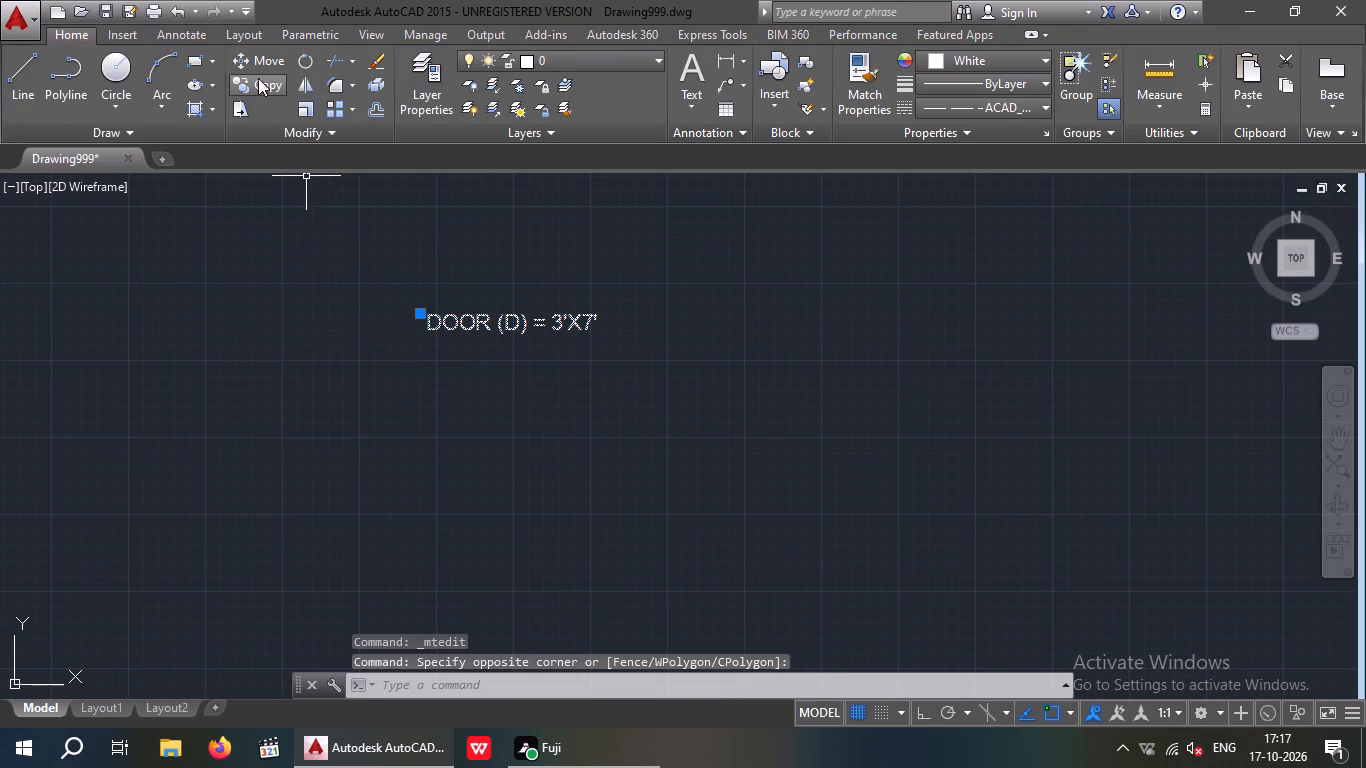
{"action": "left_click", "coordinate": [260, 78]}
{"action": "left_click", "coordinate": [428, 338]}
{"action": "scroll", "coordinate": [414, 348], "scroll_direction": "down", "scroll_amount": 1}
{"action": "middle_click_drag", "start_coordinate": [414, 381], "coordinate": [490, 494]}
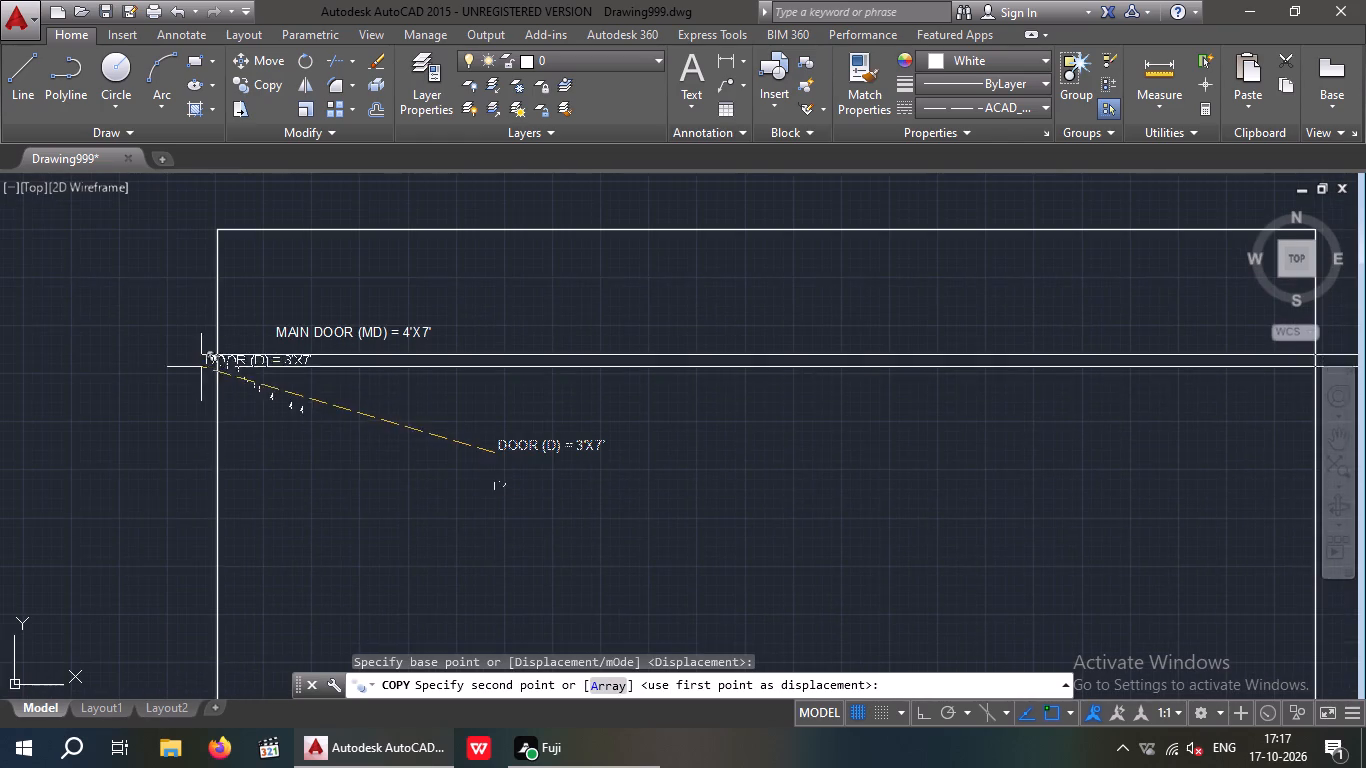
{"action": "scroll", "coordinate": [304, 387], "scroll_direction": "up", "scroll_amount": 2}
{"action": "left_click", "coordinate": [235, 352]}
{"action": "scroll", "coordinate": [261, 362], "scroll_direction": "down", "scroll_amount": 2}
{"action": "key", "text": "Escape"}
Edit the original door note outside the list to read "DOOR (D1) = 2'X7'".
{"action": "double_click", "coordinate": [513, 437]}
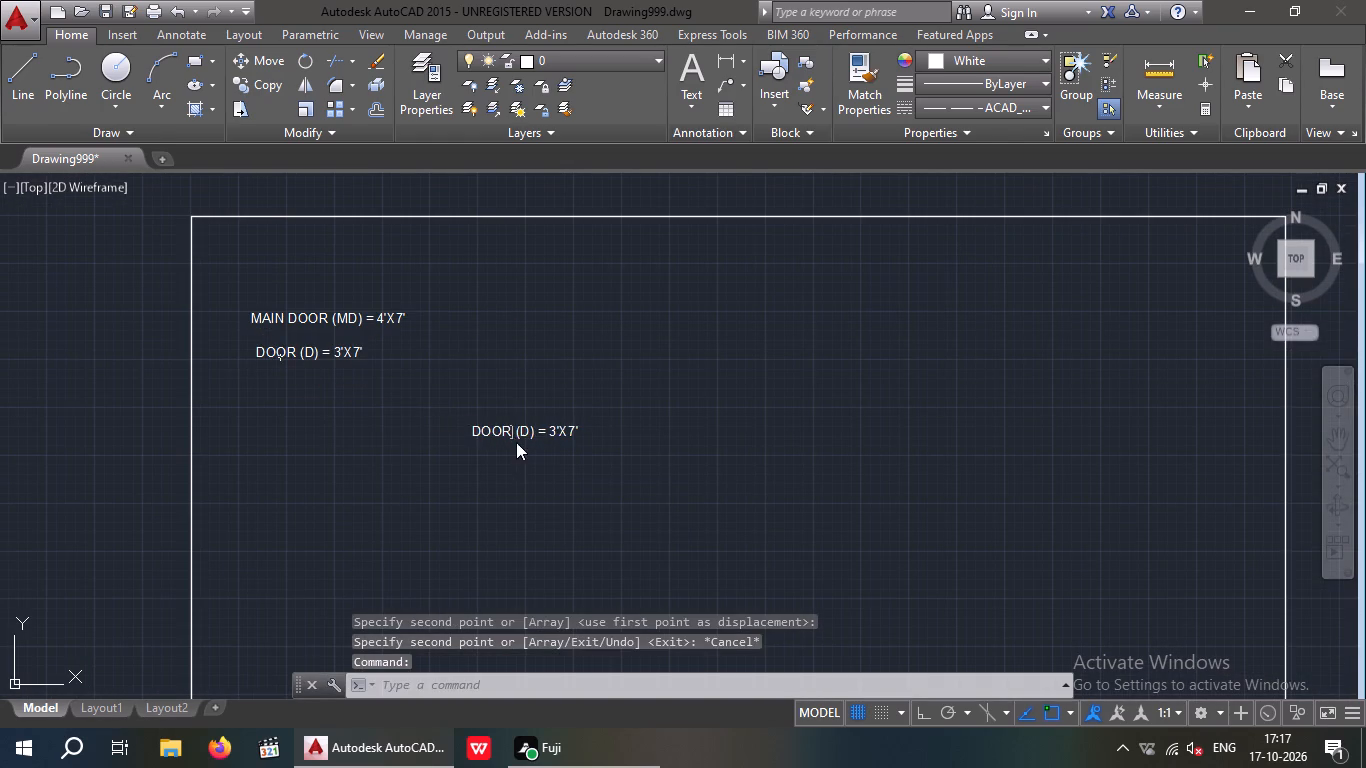
{"action": "scroll", "coordinate": [520, 442], "scroll_direction": "up", "scroll_amount": 2}
{"action": "left_click", "coordinate": [544, 427]}
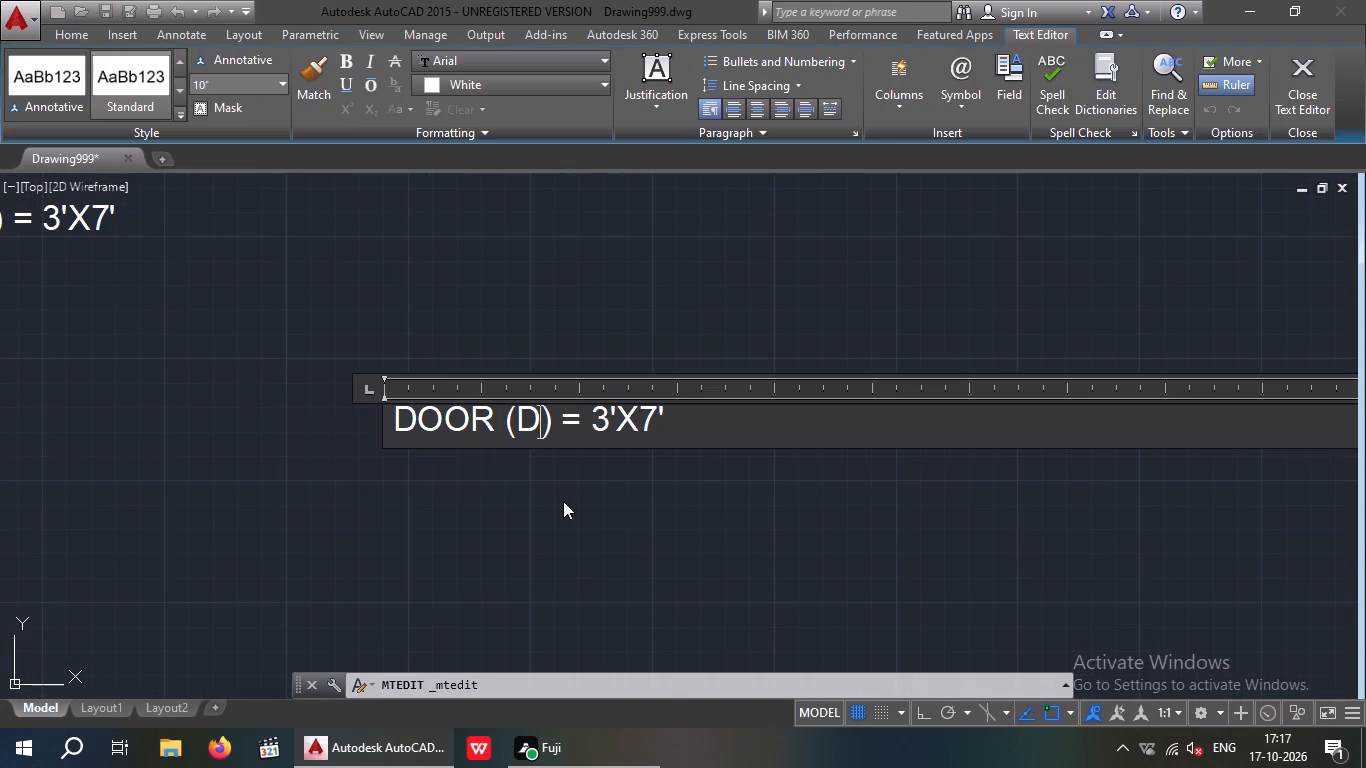
{"action": "key", "text": "1"}
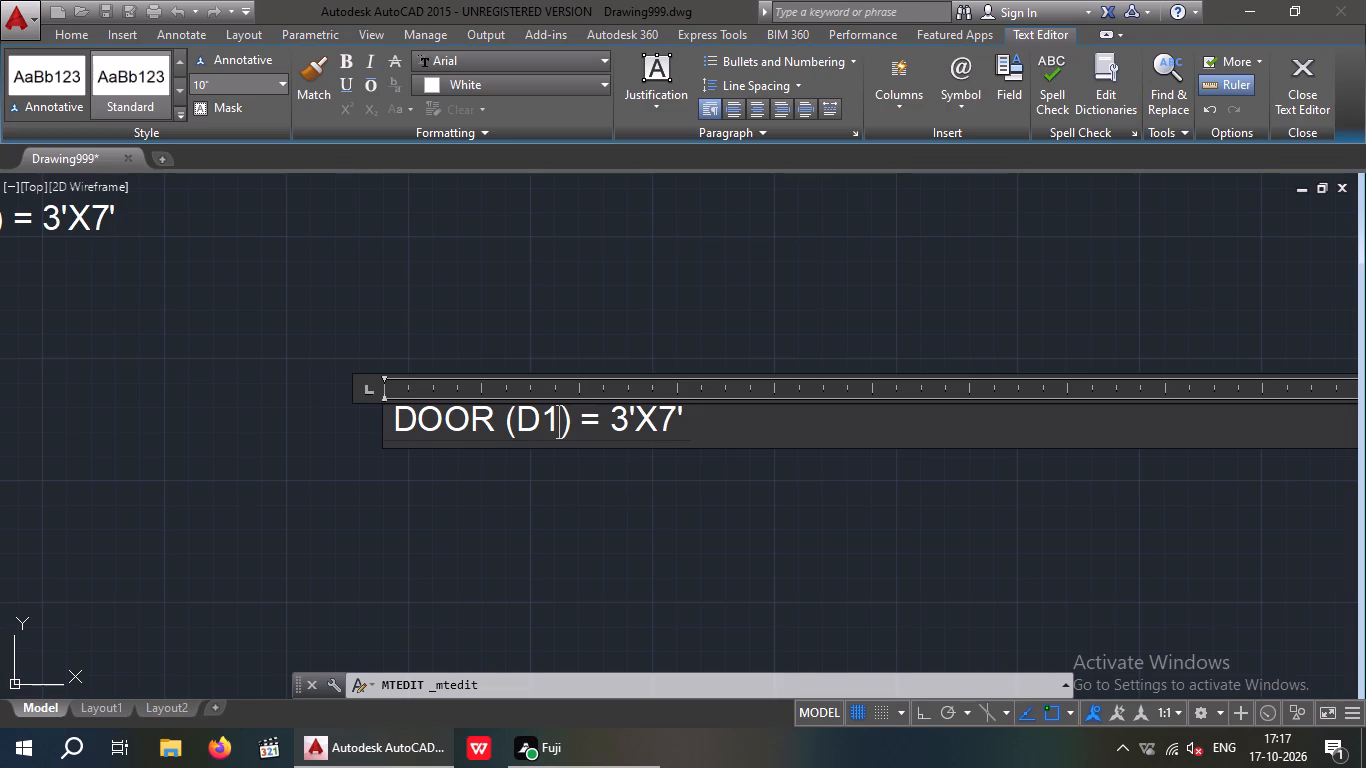
{"action": "left_click", "coordinate": [632, 426]}
{"action": "key", "text": "Left"}
{"action": "key", "text": "BackSpace"}
{"action": "key", "text": "2"}
{"action": "left_click", "coordinate": [548, 324]}
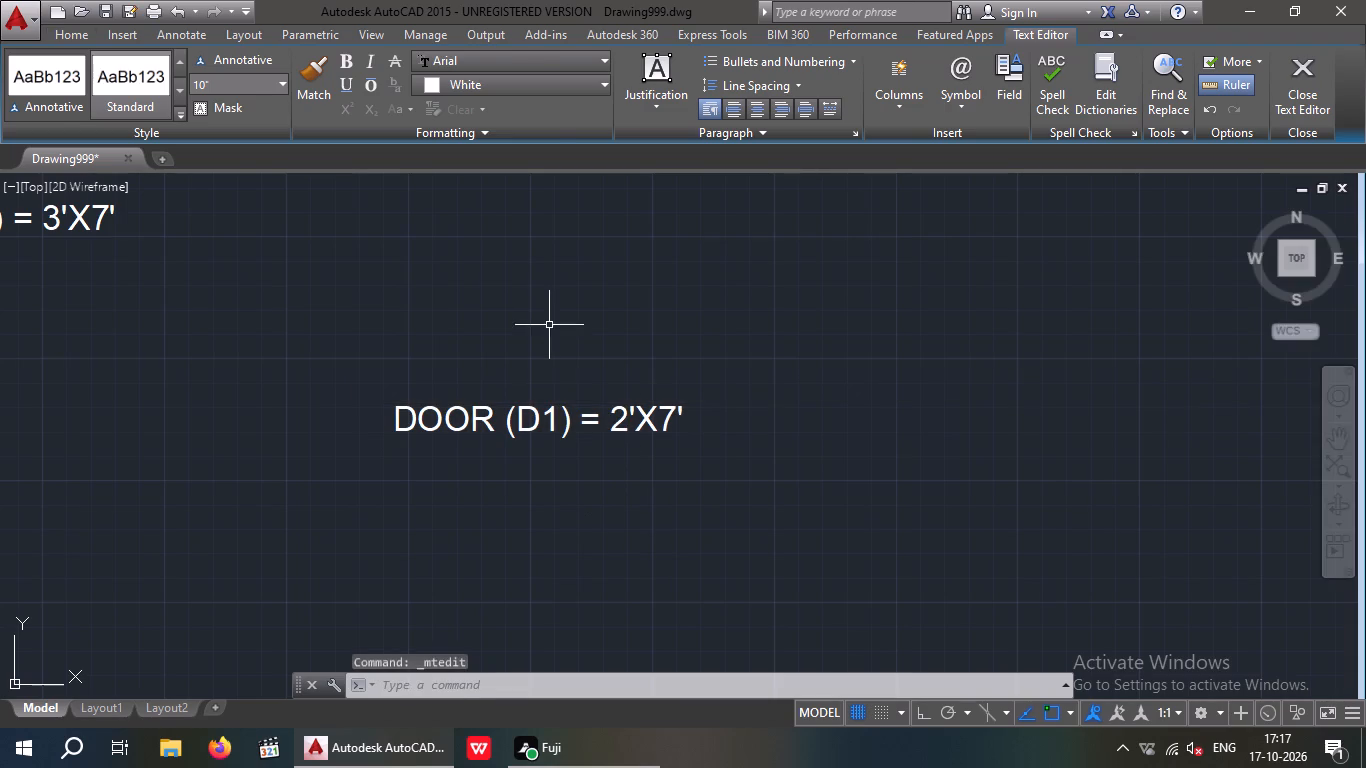
Copy the "DOOR (D1) = 2'X7'" note to just below the DOOR (D) note in the list.
{"action": "left_click_drag", "start_coordinate": [725, 399], "coordinate": [625, 465]}
{"action": "left_click", "coordinate": [399, 455]}
{"action": "left_click", "coordinate": [402, 434]}
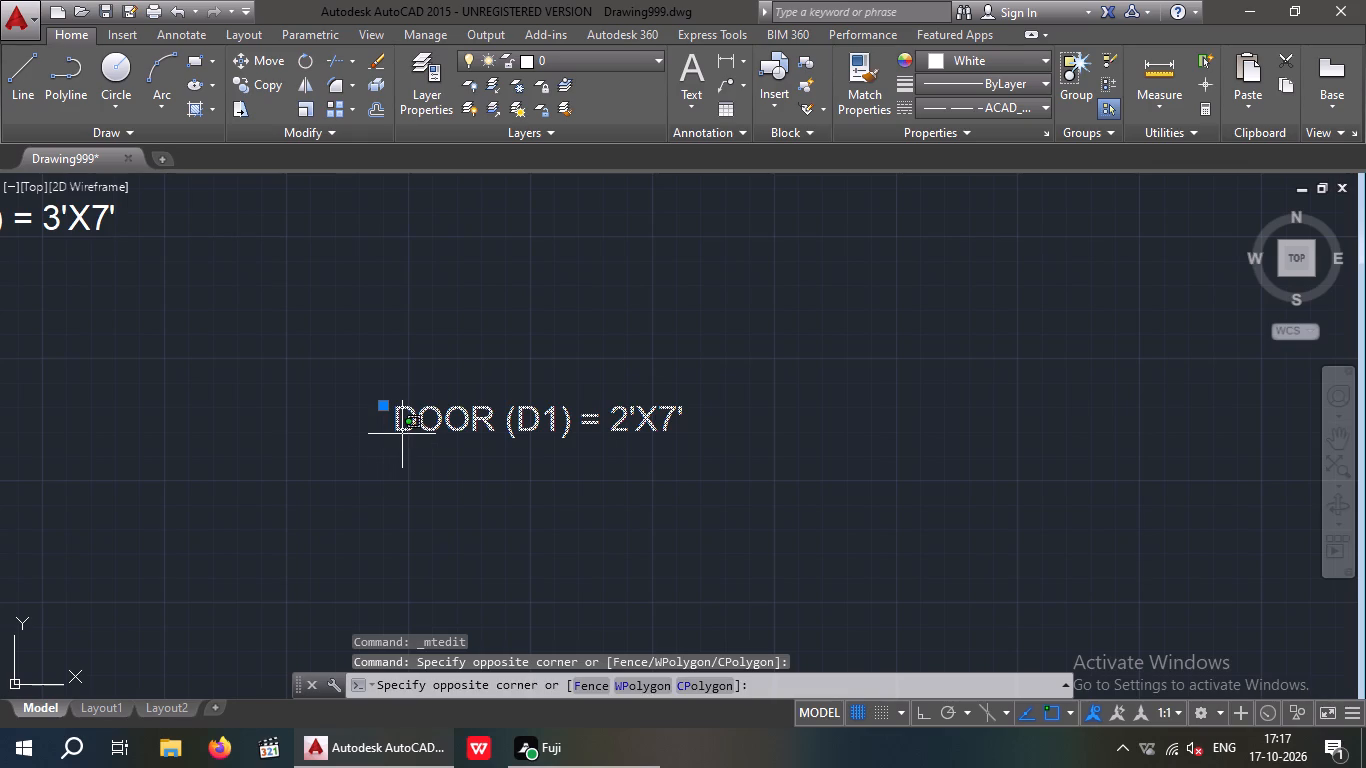
{"action": "key", "text": "Escape"}
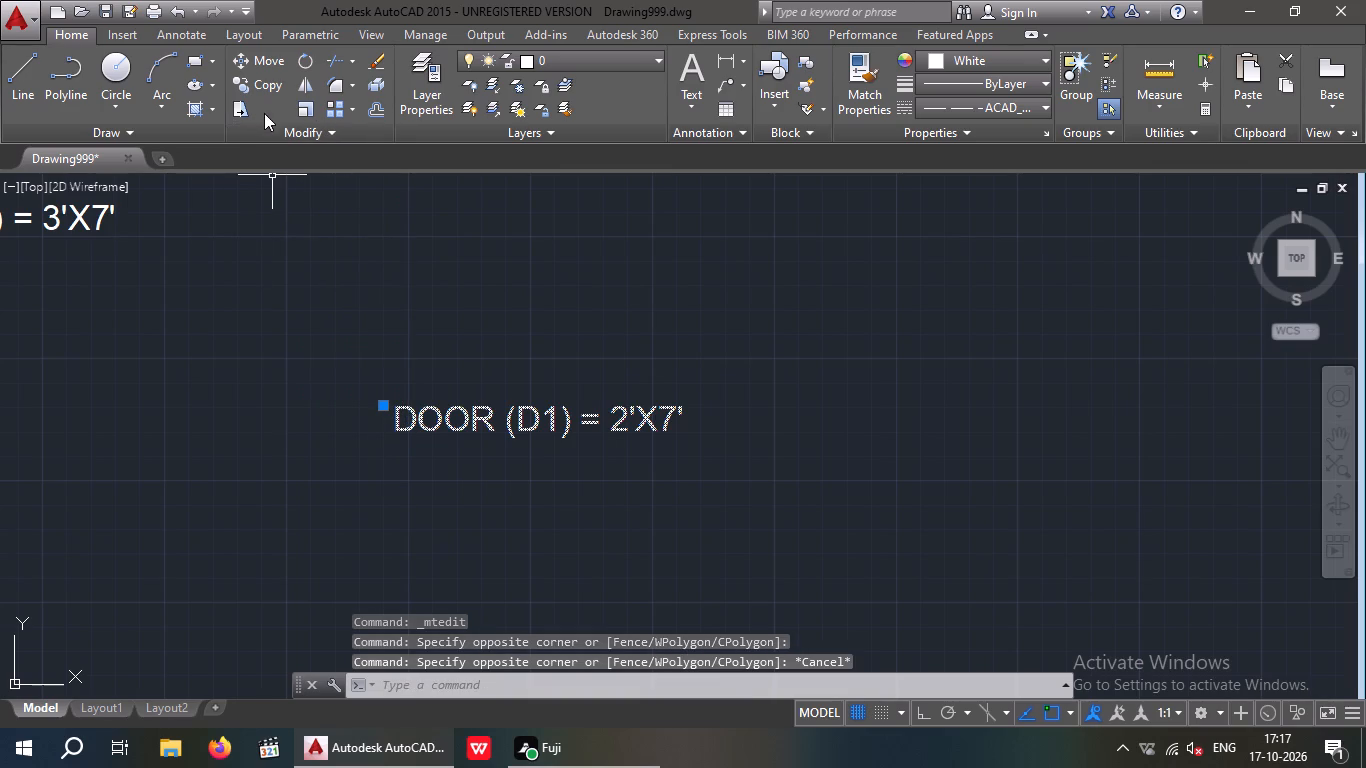
{"action": "left_click", "coordinate": [258, 87]}
{"action": "left_click", "coordinate": [410, 427]}
{"action": "scroll", "coordinate": [365, 401], "scroll_direction": "down", "scroll_amount": 2}
{"action": "middle_click_drag", "start_coordinate": [374, 413], "coordinate": [435, 454]}
{"action": "scroll", "coordinate": [251, 421], "scroll_direction": "up", "scroll_amount": 1}
{"action": "left_click", "coordinate": [220, 390]}
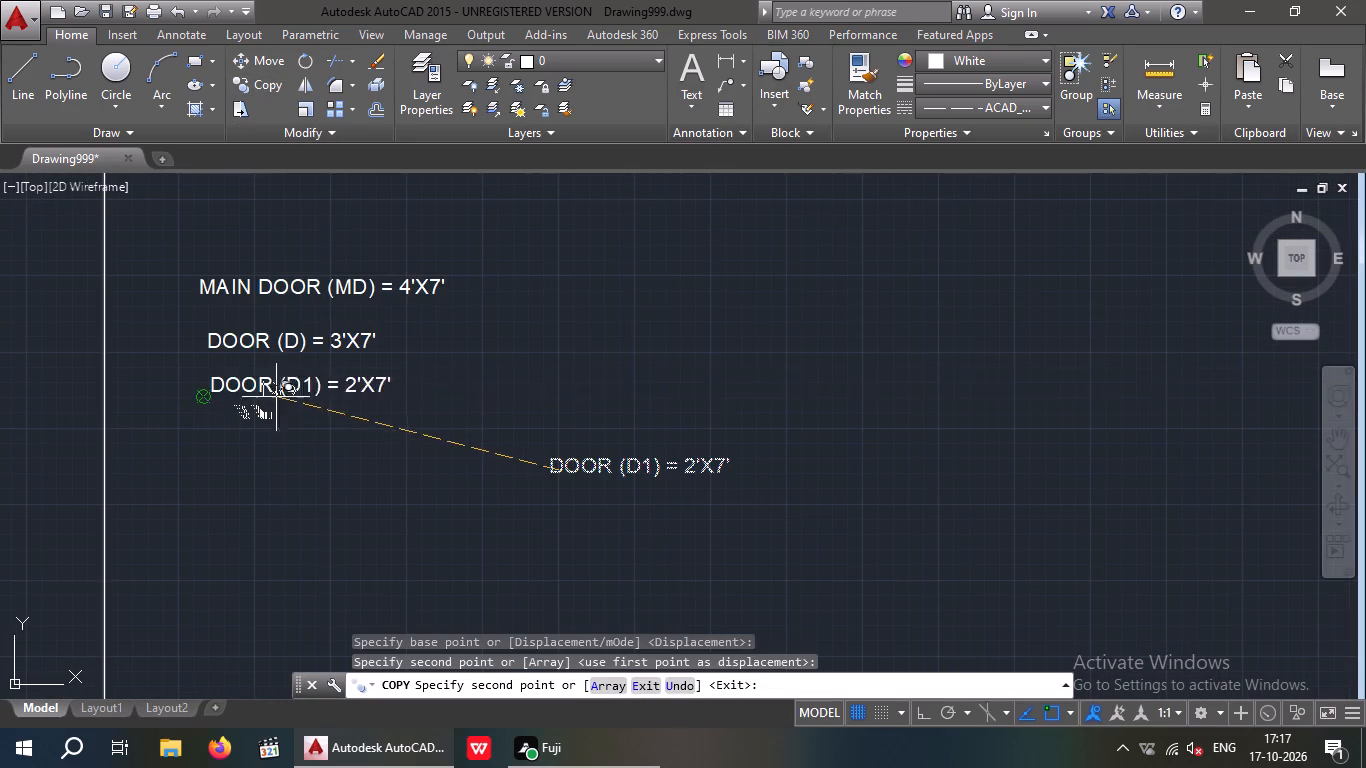
{"action": "key", "text": "Escape"}
Change the label of the original DOOR (D1) note outside the list to "WINDOW (W)".
{"action": "double_click", "coordinate": [663, 468]}
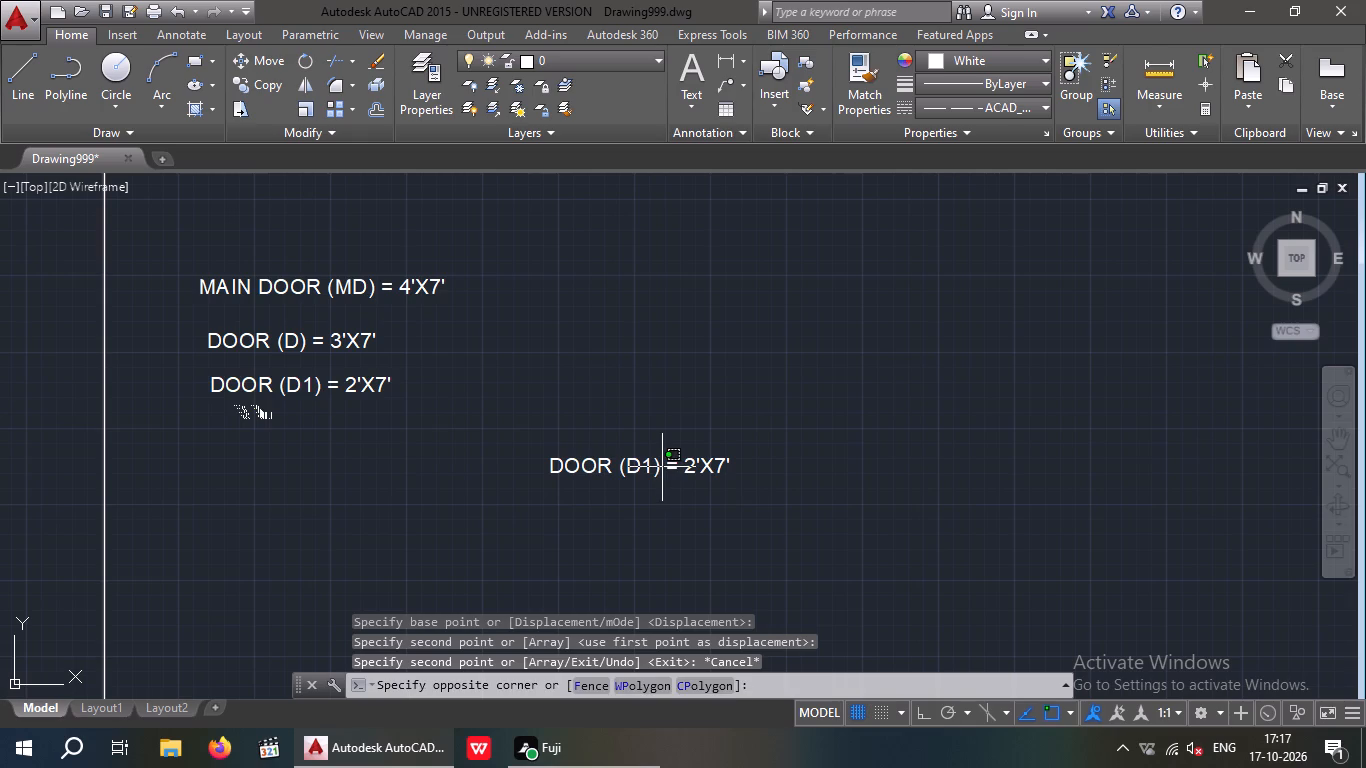
{"action": "key", "text": "Escape"}
{"action": "double_click", "coordinate": [619, 468]}
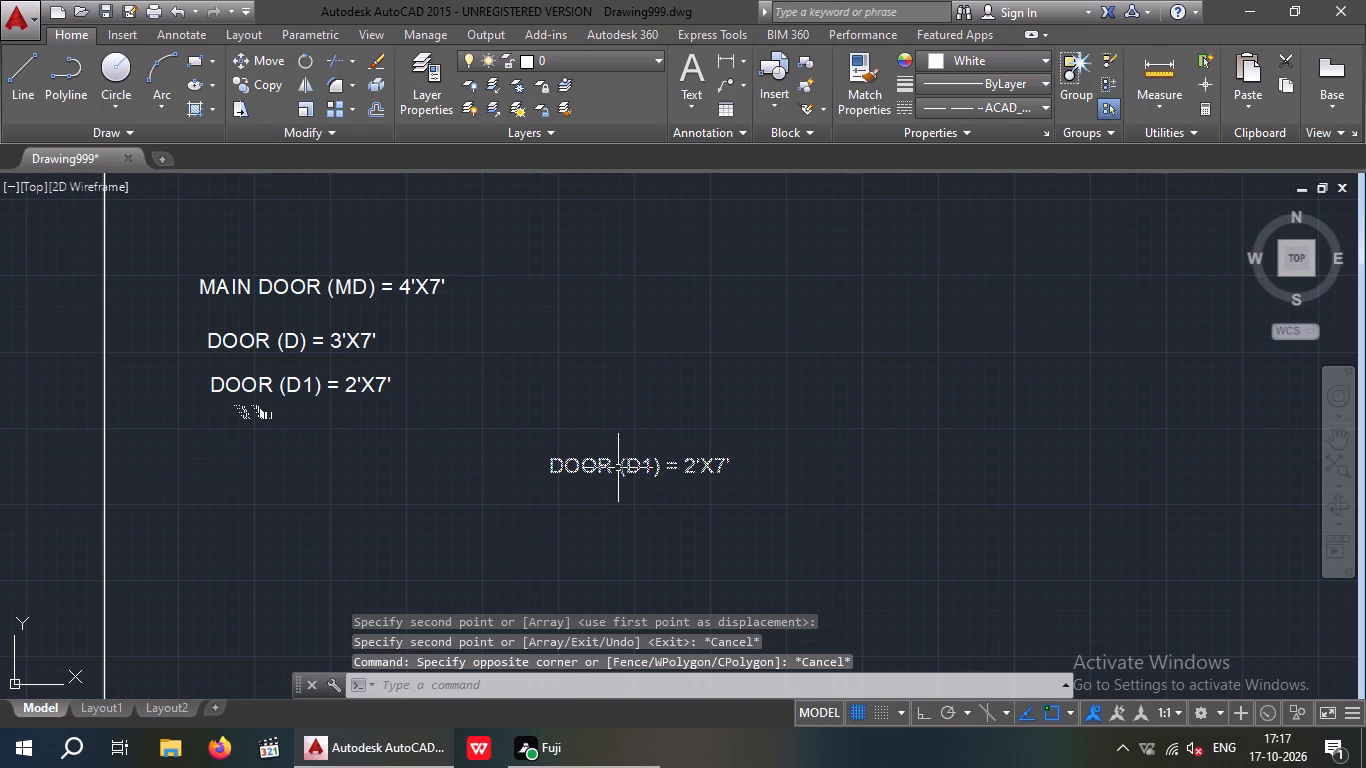
{"action": "key", "text": "Escape"}
{"action": "double_click", "coordinate": [665, 466]}
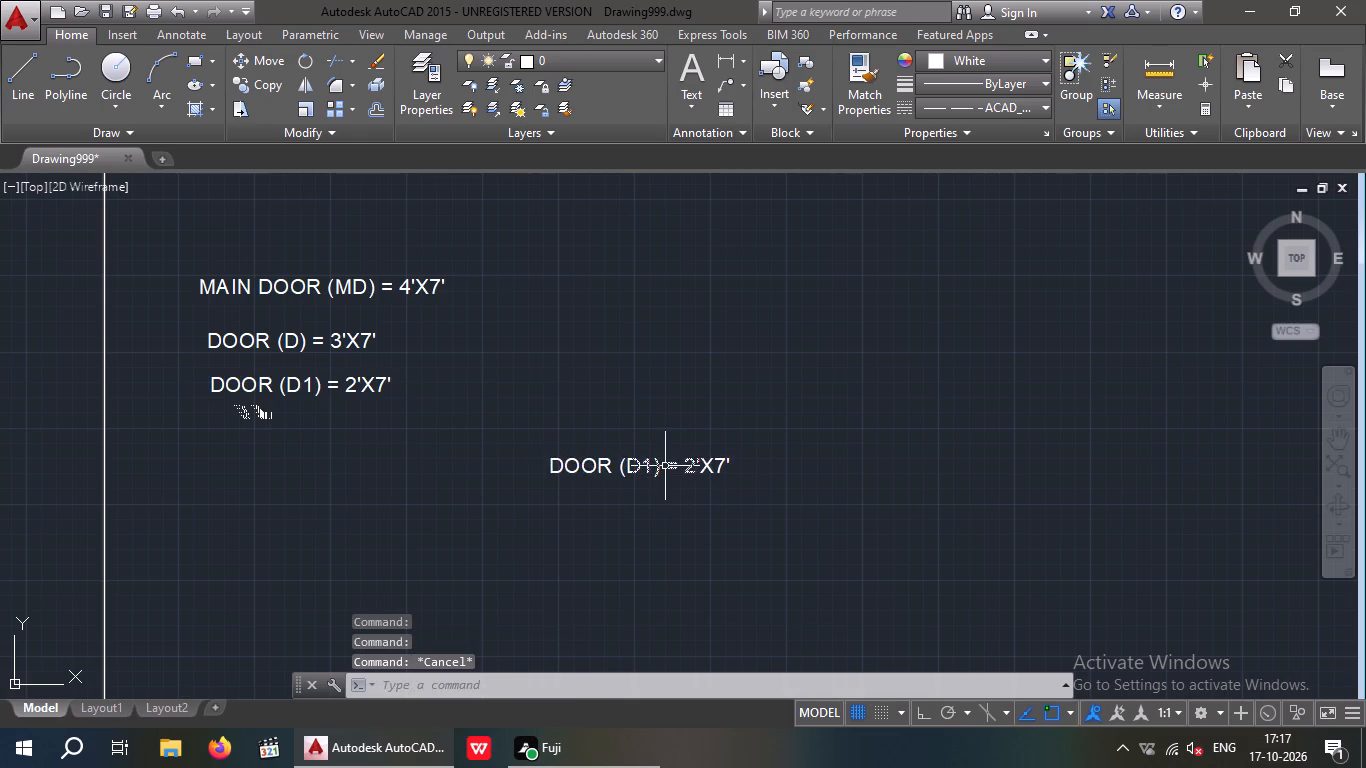
{"action": "left_click", "coordinate": [741, 469]}
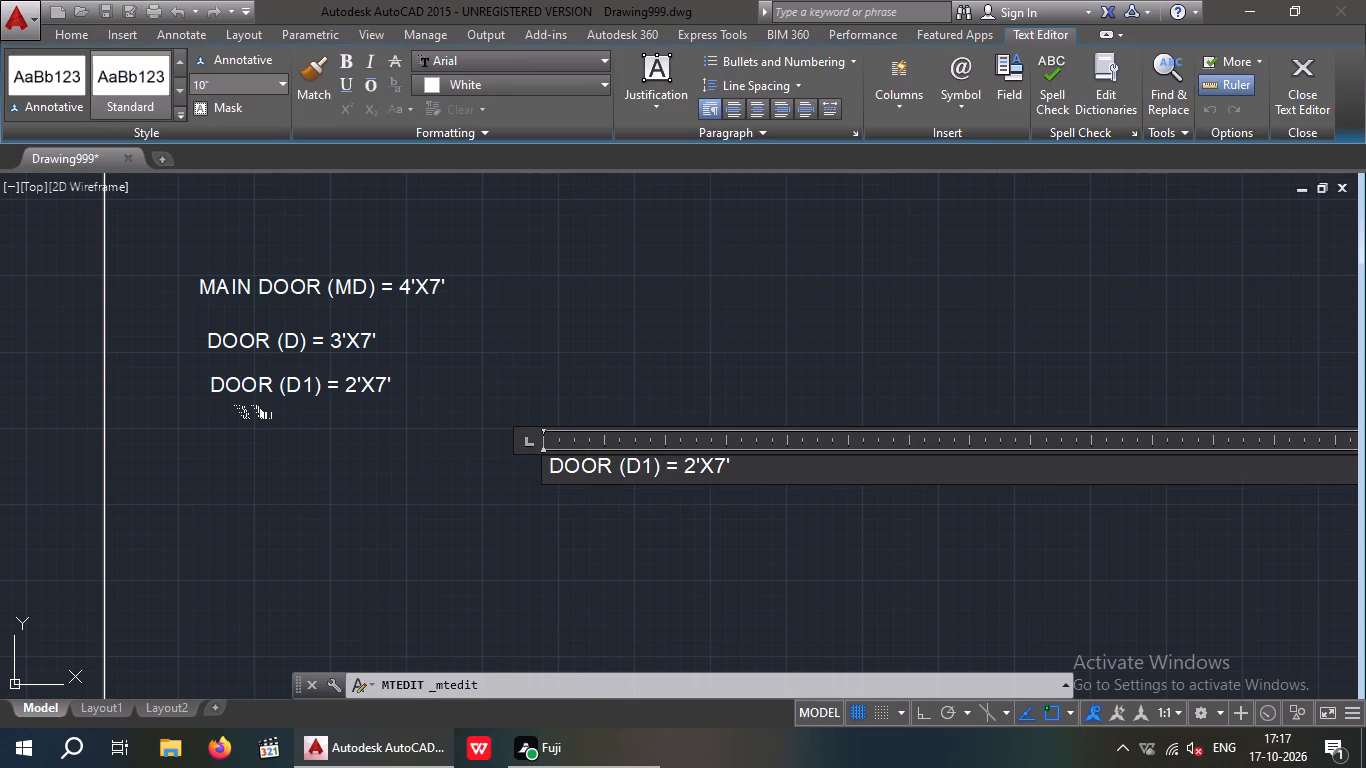
{"action": "left_click", "coordinate": [648, 467]}
{"action": "key", "text": "BackSpace"}
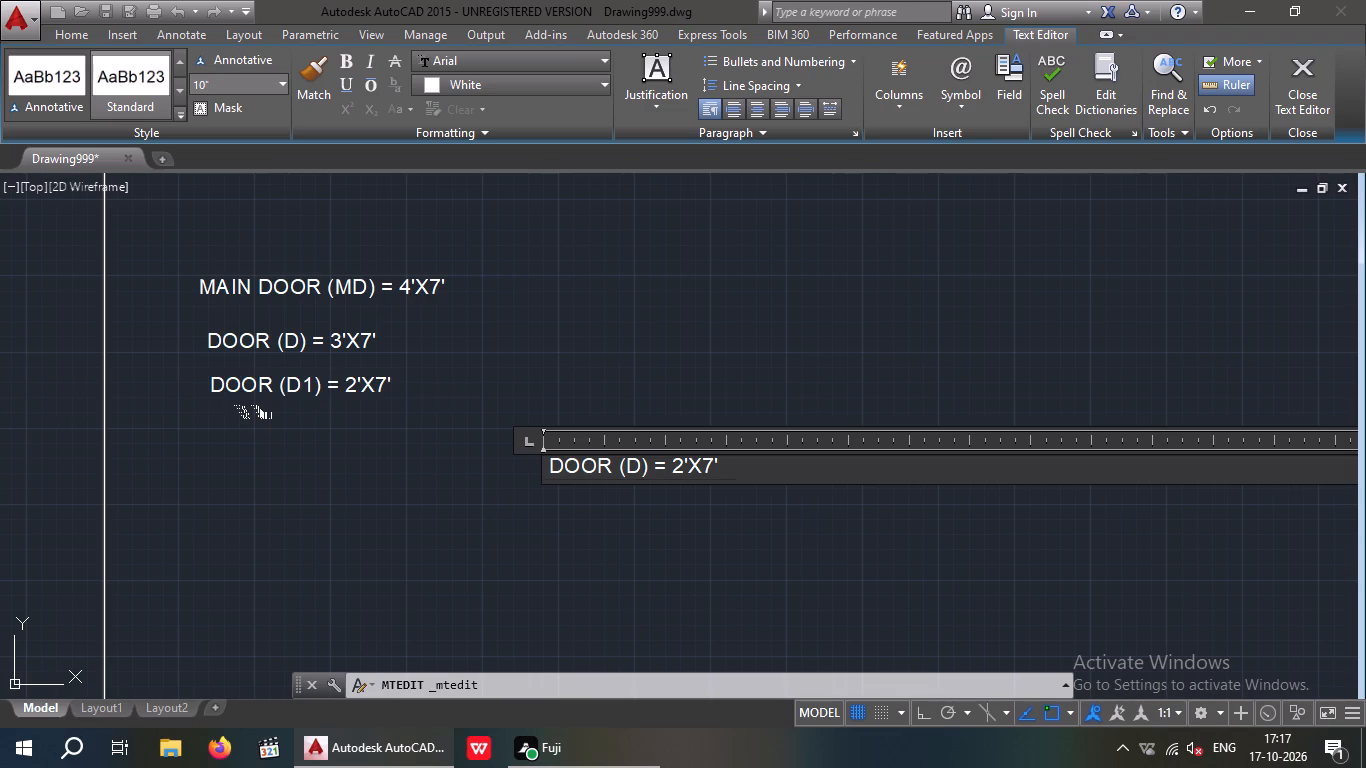
{"action": "key", "text": "BackSpace"}
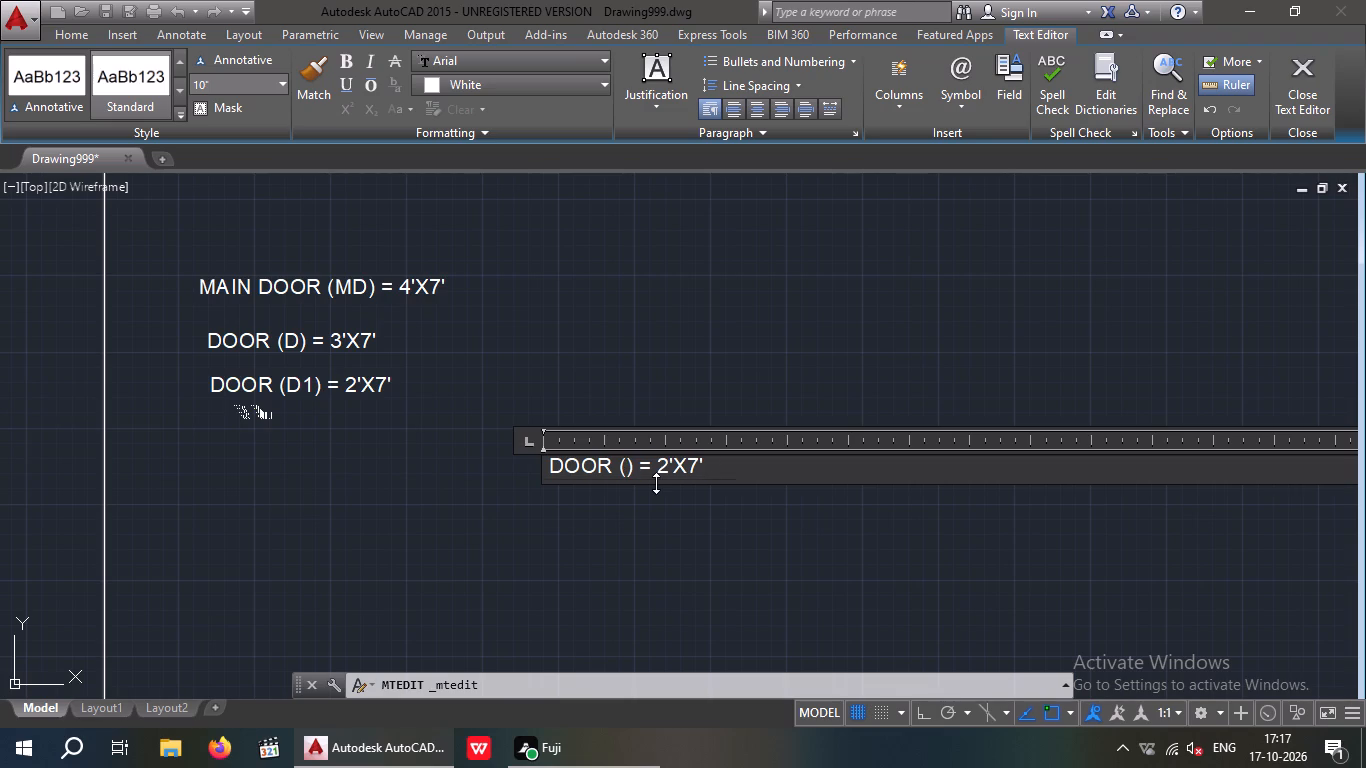
{"action": "key", "text": "w"}
{"action": "left_click", "coordinate": [615, 472]}
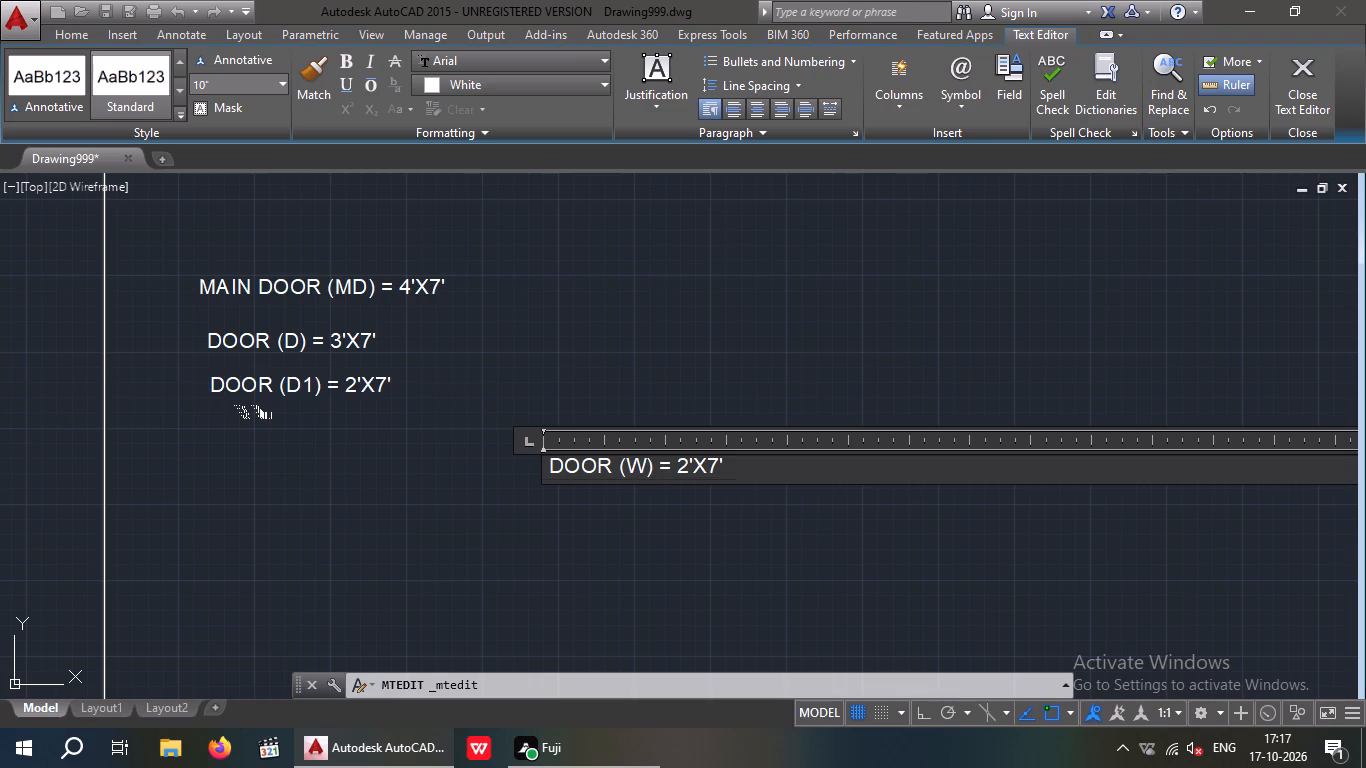
{"action": "key", "text": "BackSpace"}
{"action": "key", "text": "BackSpace"}
{"action": "key", "text": "BackSpace"}
{"action": "key", "text": "BackSpace"}
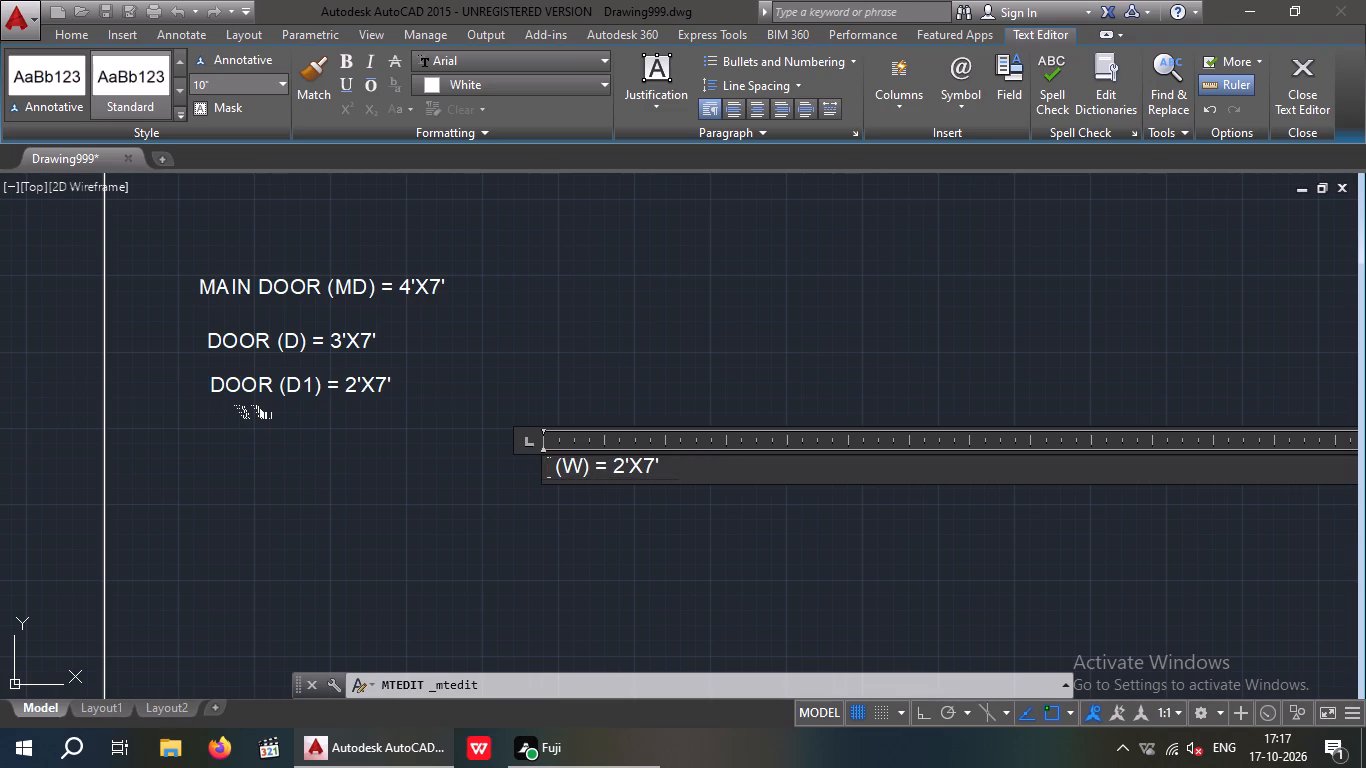
{"action": "type", "text": "WIN"}
{"action": "type", "text": "DOW"}
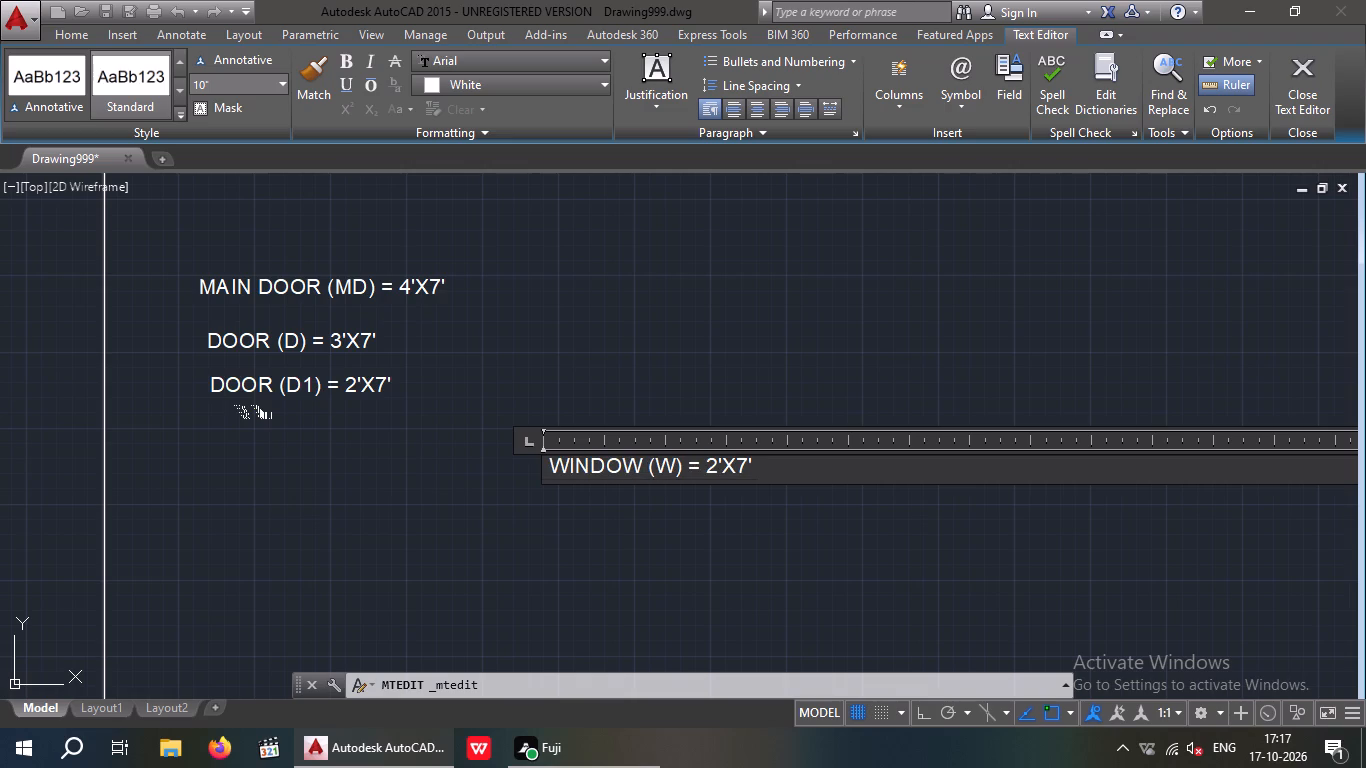
Set the size in the "WINDOW (W)" note outside the list to 3''X3'.
{"action": "left_click", "coordinate": [721, 477]}
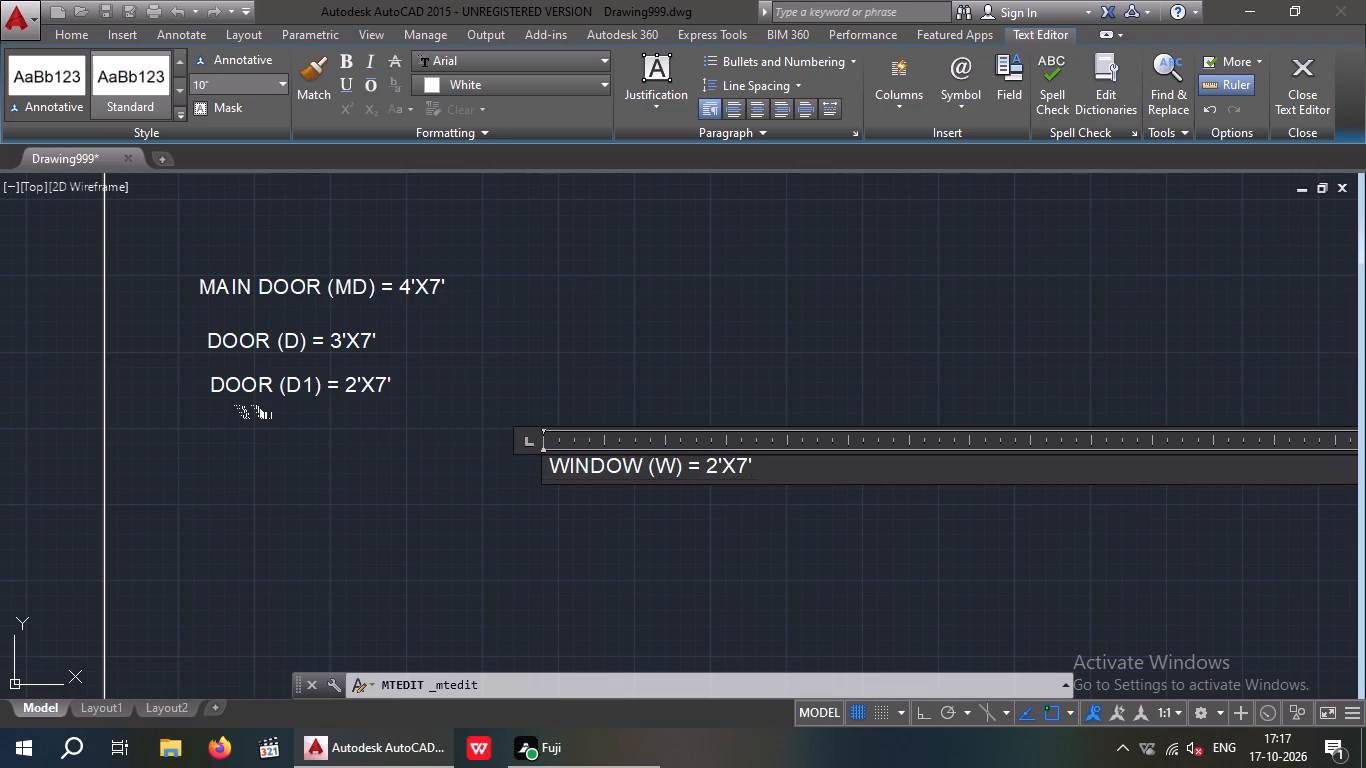
{"action": "left_click", "coordinate": [717, 468]}
{"action": "key", "text": "BackSpace"}
{"action": "key", "text": "3"}
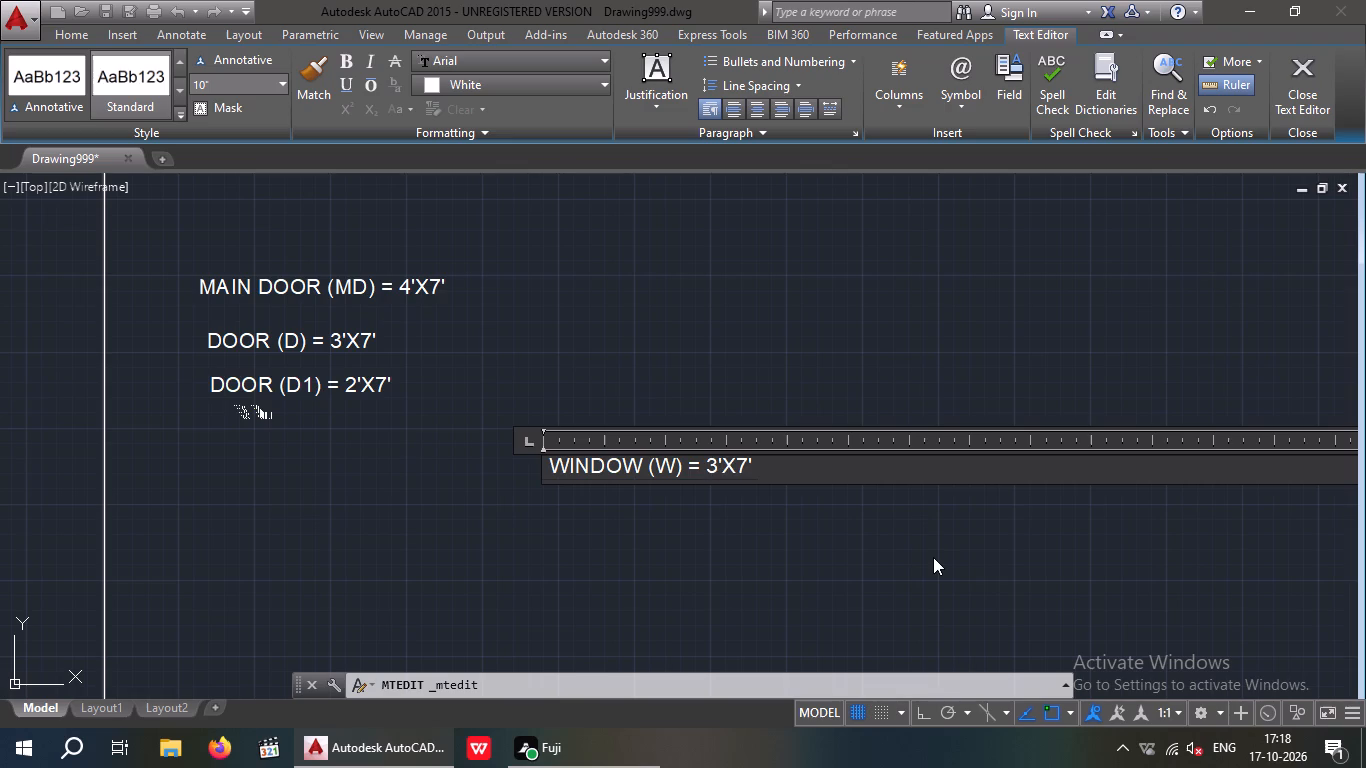
{"action": "key", "text": "apostrophe"}
{"action": "key", "text": "Right"}
{"action": "key", "text": "Right"}
{"action": "key", "text": "Right"}
{"action": "key", "text": "apostrophe"}
{"action": "key", "text": "BackSpace"}
{"action": "key", "text": "BackSpace"}
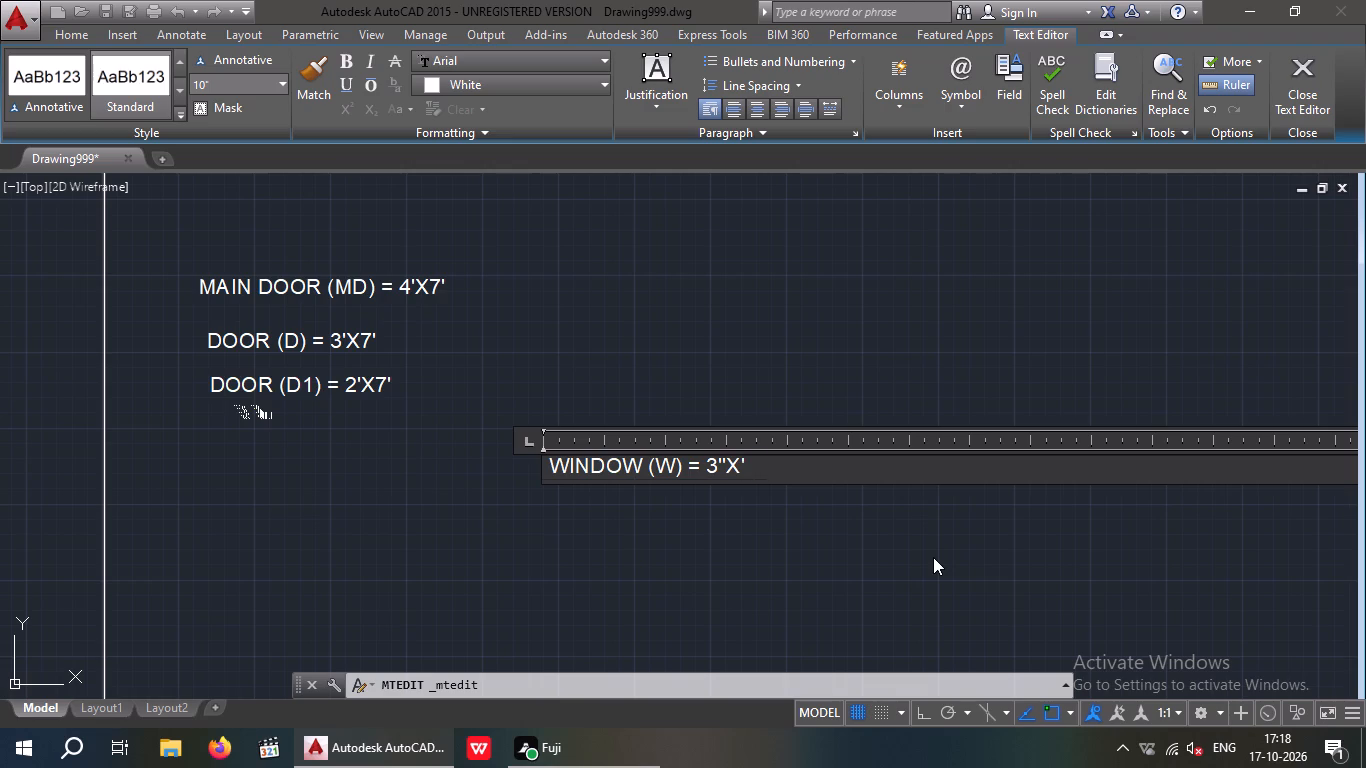
{"action": "key", "text": "3"}
{"action": "left_click", "coordinate": [716, 554]}
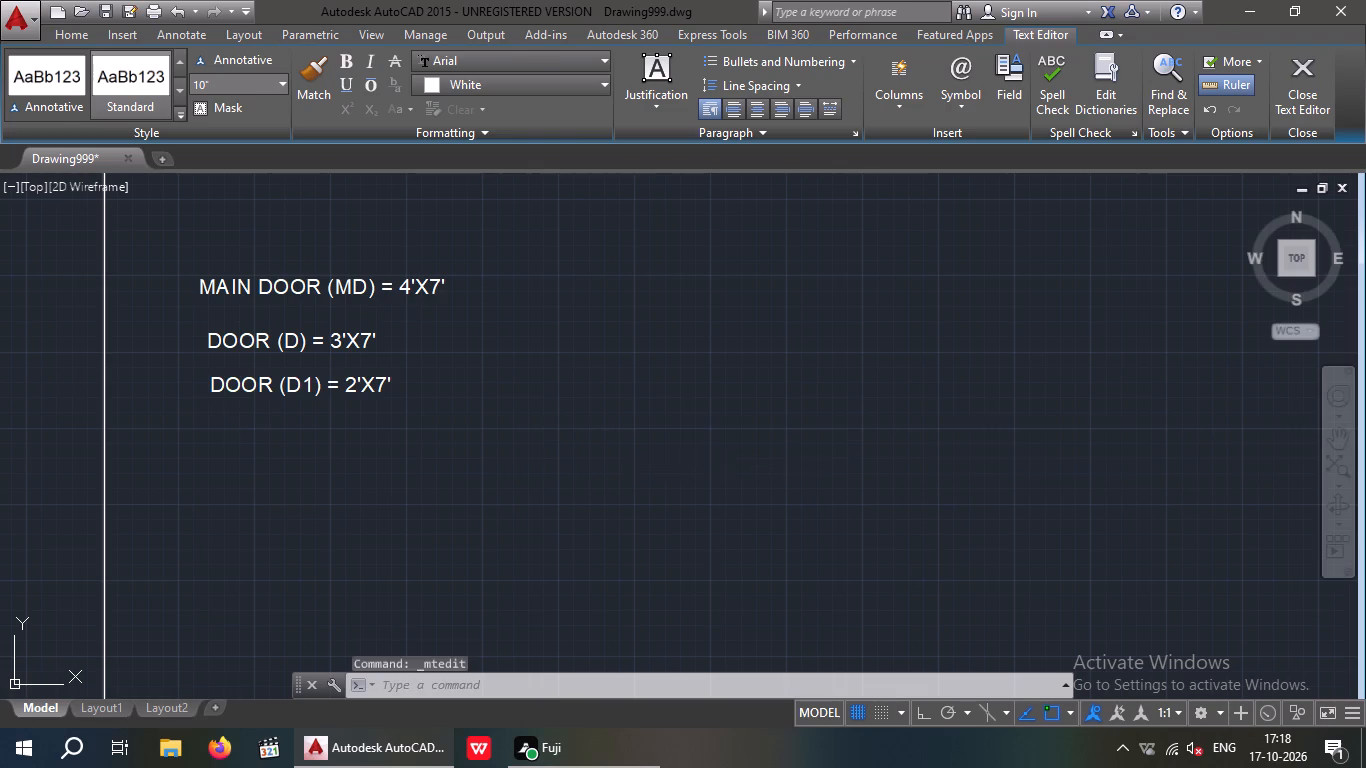
Copy the "WINDOW (W) = 3''X3'" note to just below the DOOR (D1) note in the list.
{"action": "left_click_drag", "start_coordinate": [820, 443], "coordinate": [732, 481]}
{"action": "left_click", "coordinate": [521, 500]}
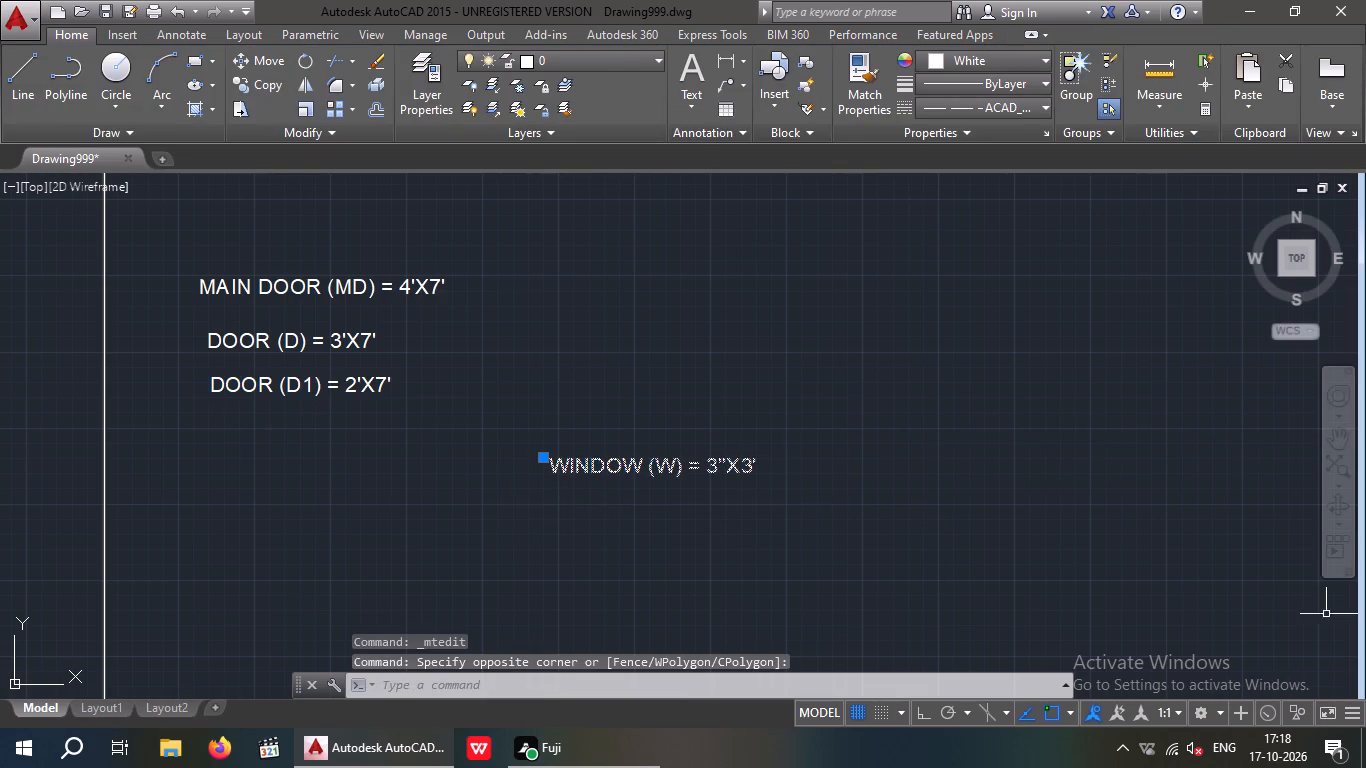
{"action": "left_click", "coordinate": [257, 83]}
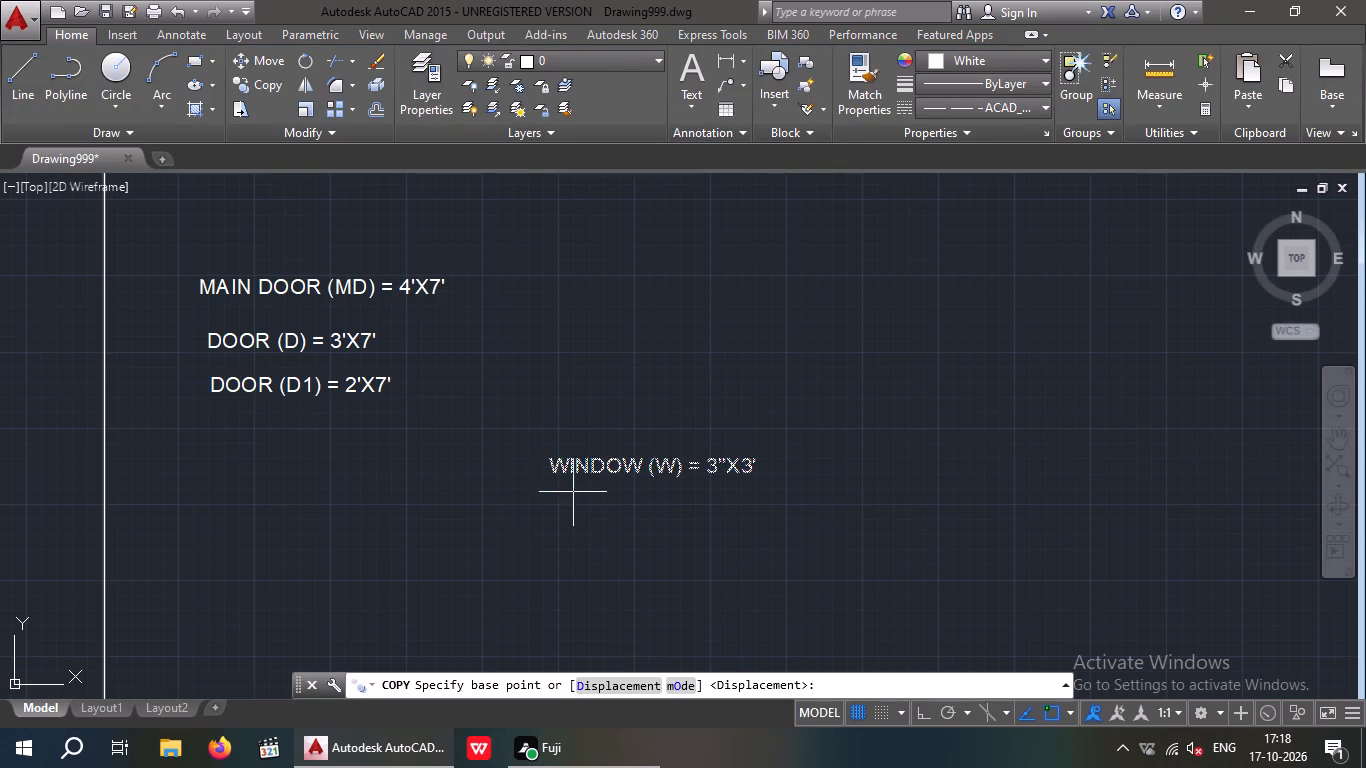
{"action": "left_click", "coordinate": [551, 469]}
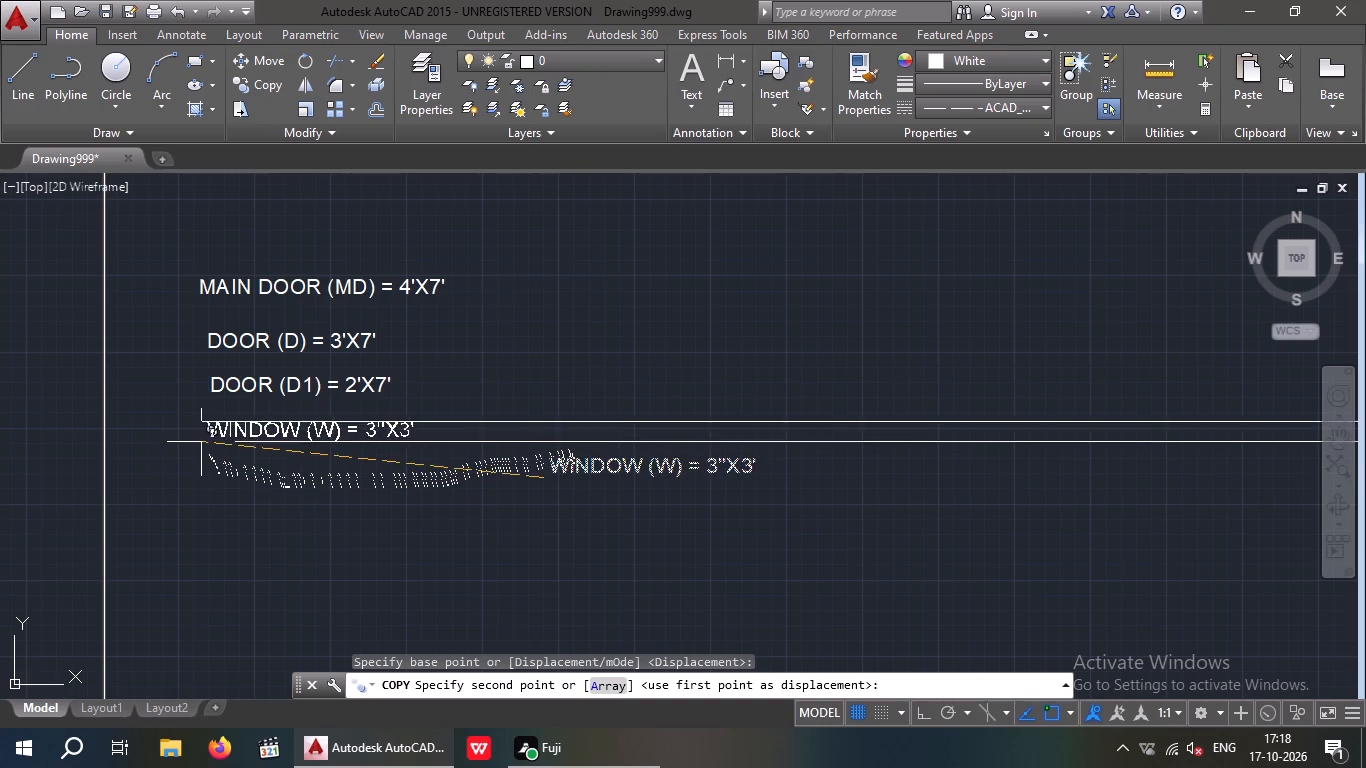
{"action": "left_click", "coordinate": [206, 448]}
{"action": "key", "text": "Escape"}
Edit the original WINDOW (W) note outside the list to read "WINDOW (W1) = 4'X4'".
{"action": "double_click", "coordinate": [635, 460]}
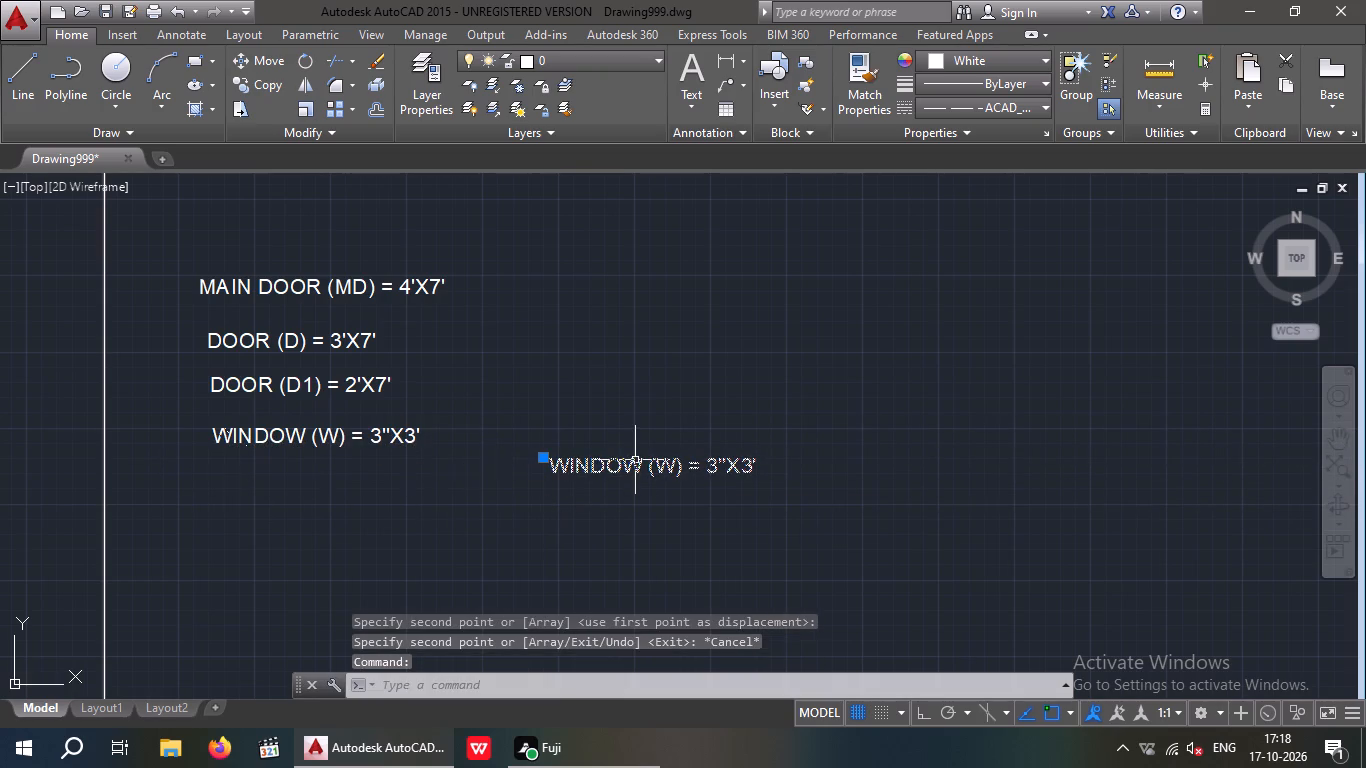
{"action": "left_click", "coordinate": [673, 466]}
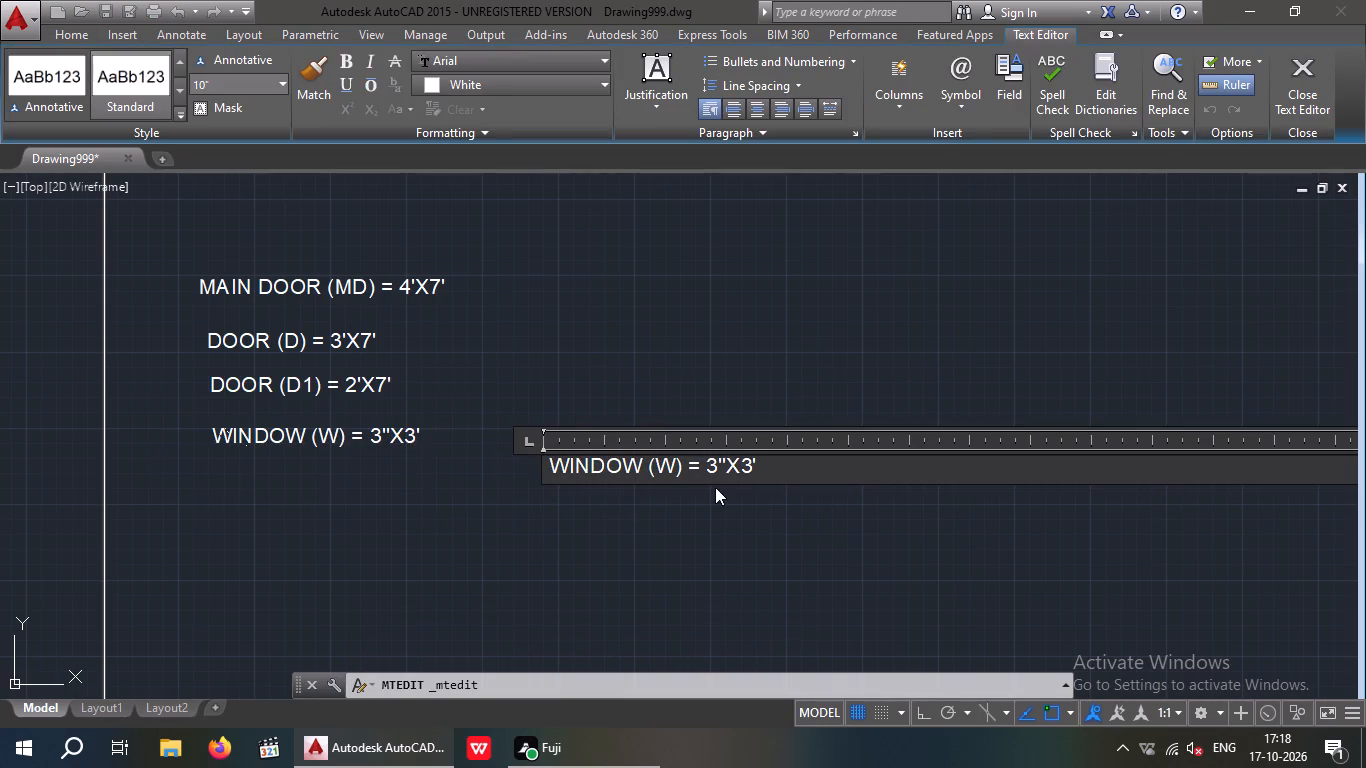
{"action": "key", "text": "1"}
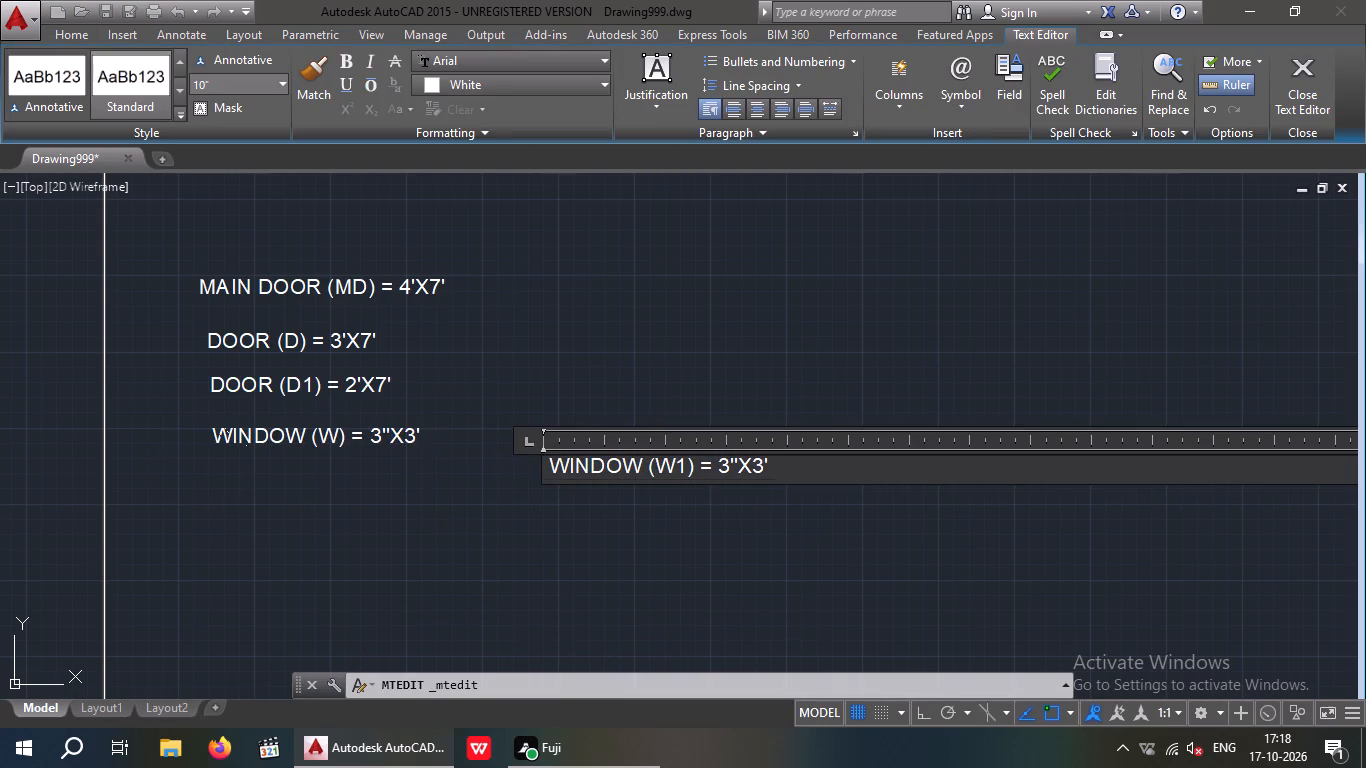
{"action": "left_click", "coordinate": [726, 466]}
{"action": "key", "text": "BackSpace"}
{"action": "key", "text": "4"}
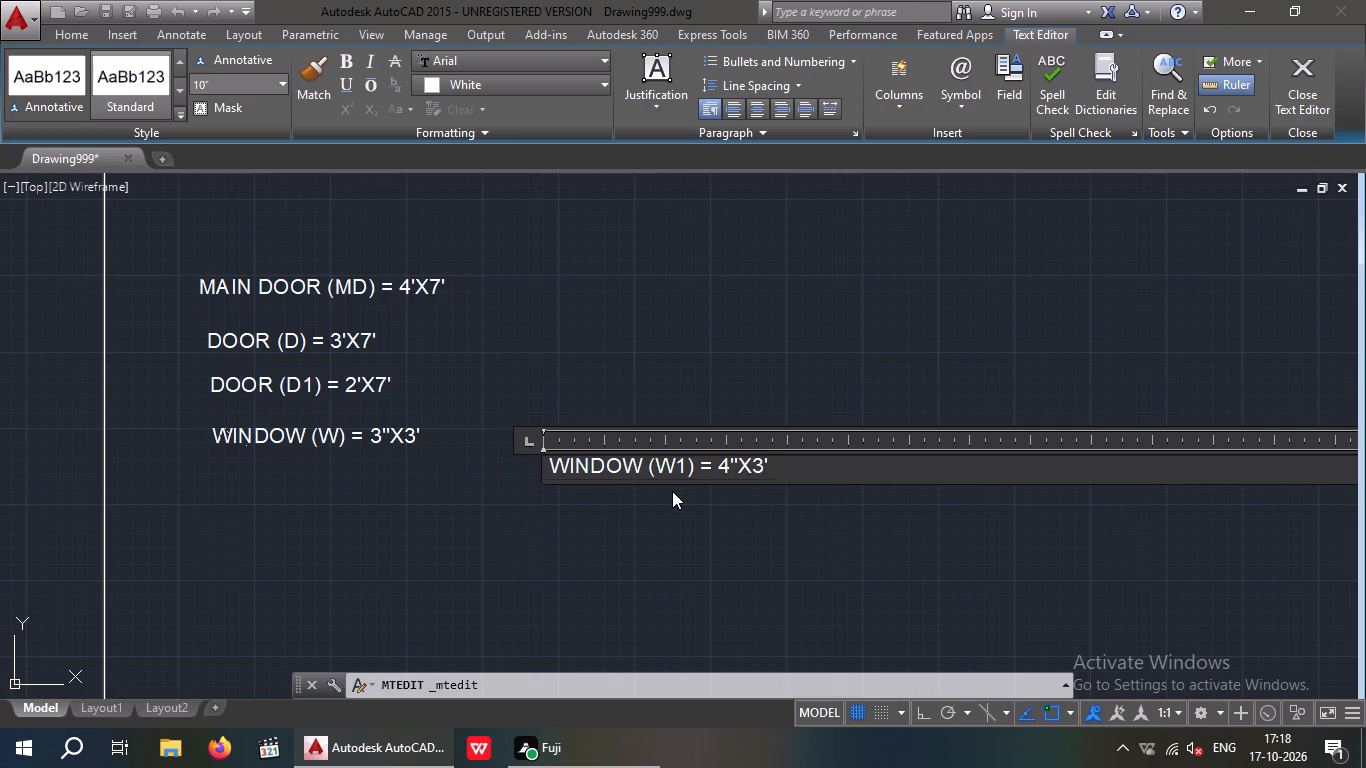
{"action": "key", "text": "Right"}
{"action": "key", "text": "BackSpace"}
{"action": "key", "text": "Right"}
{"action": "key", "text": "Right"}
{"action": "key", "text": "Right"}
{"action": "key", "text": "BackSpace"}
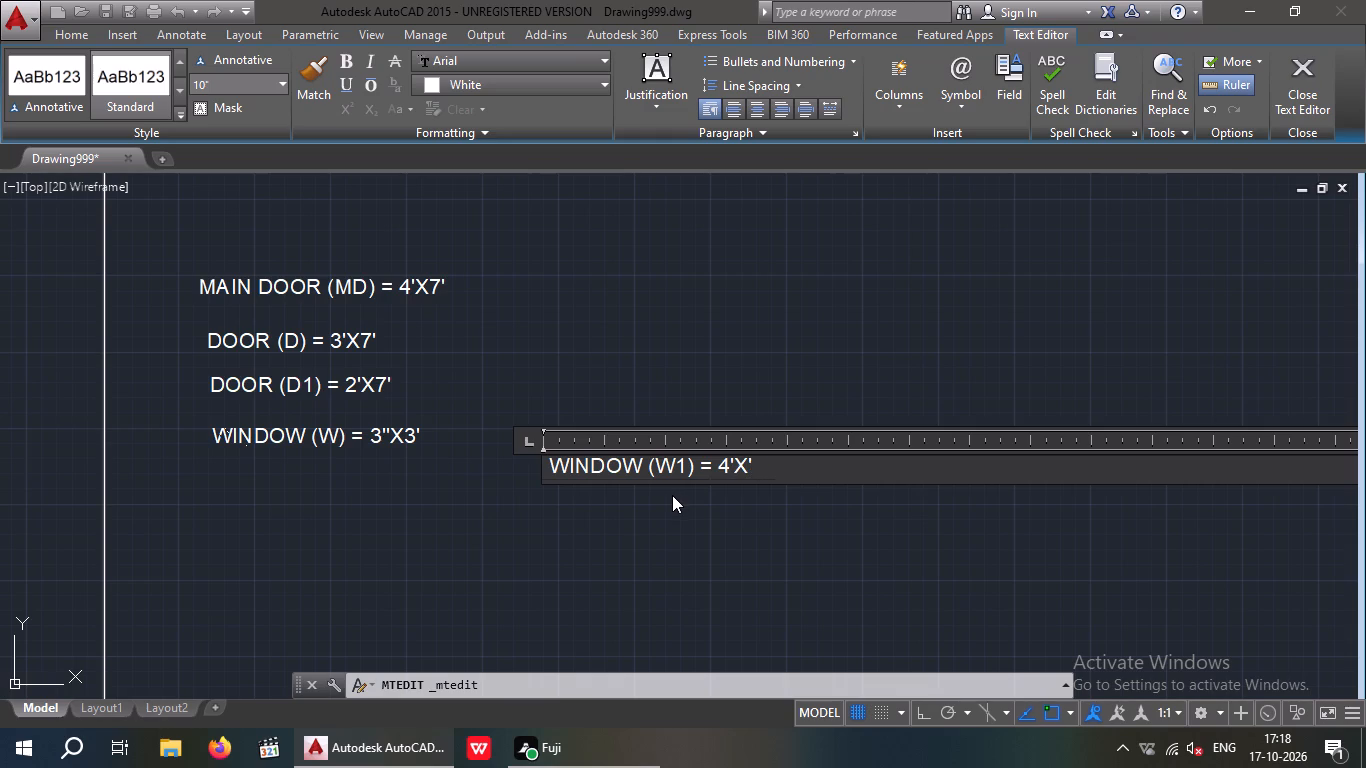
{"action": "key", "text": "4"}
{"action": "left_click", "coordinate": [753, 558]}
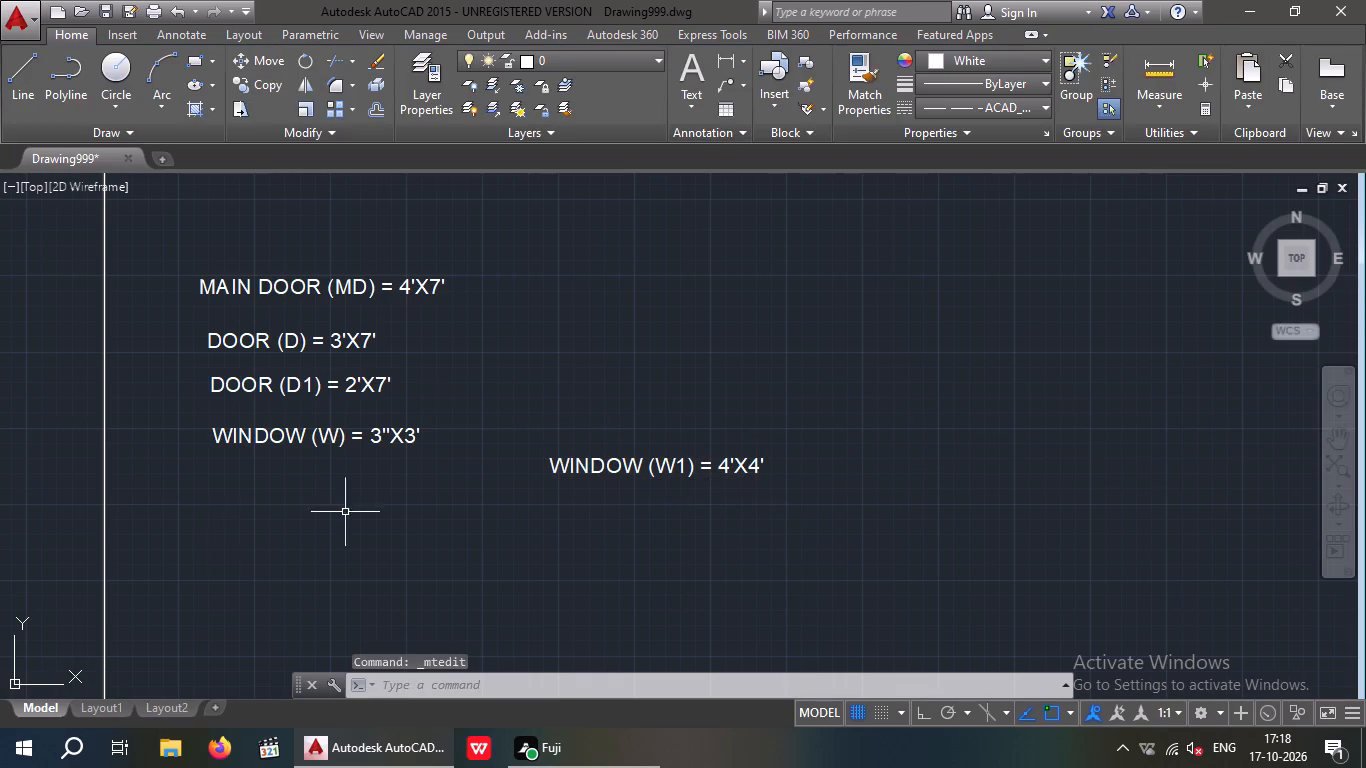
Correct the WINDOW (W) note in the list to read "WINDOW (W) = 3'X3'".
{"action": "double_click", "coordinate": [380, 437]}
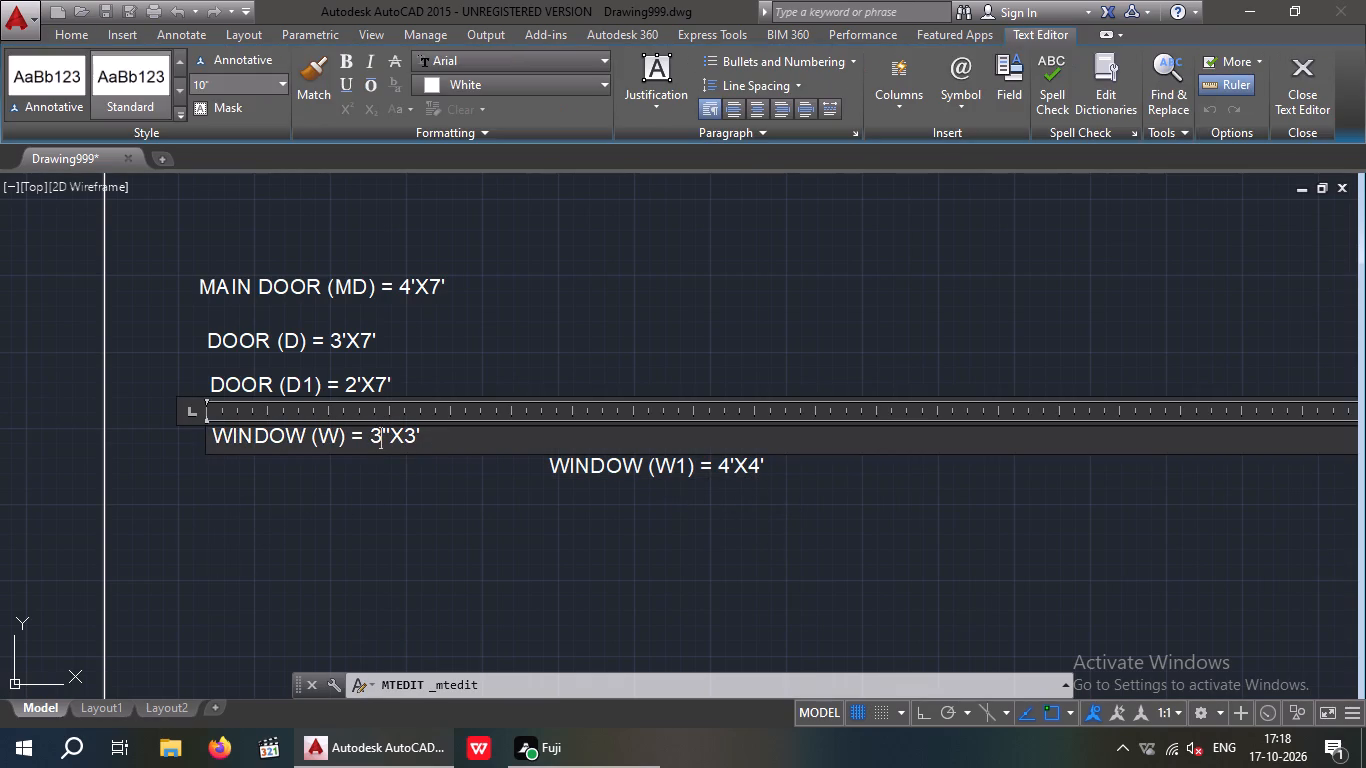
{"action": "key", "text": "Right"}
{"action": "key", "text": "BackSpace"}
{"action": "left_click", "coordinate": [398, 476]}
Copy the "WINDOW (W1) = 4'X4'" note to just below the WINDOW (W) note in the list.
{"action": "left_click_drag", "start_coordinate": [795, 440], "coordinate": [782, 473]}
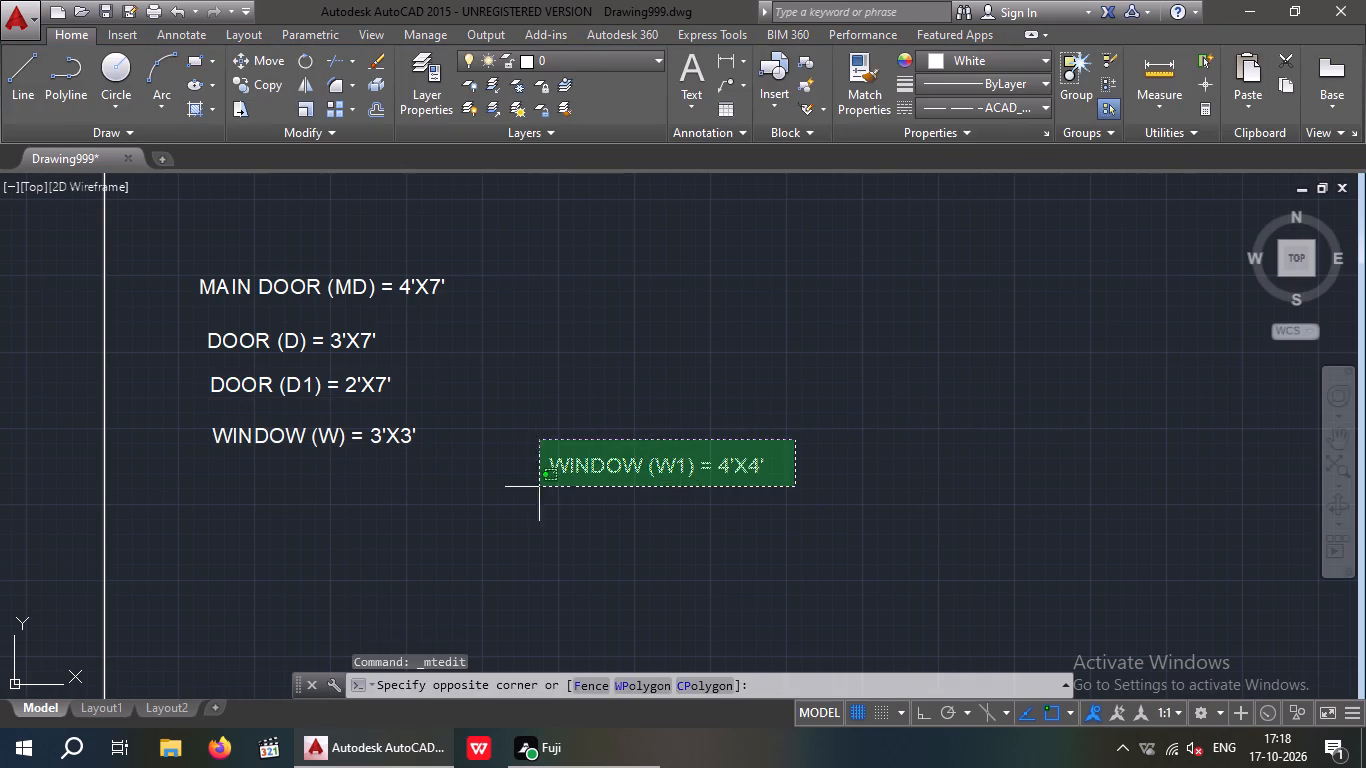
{"action": "left_click", "coordinate": [498, 487]}
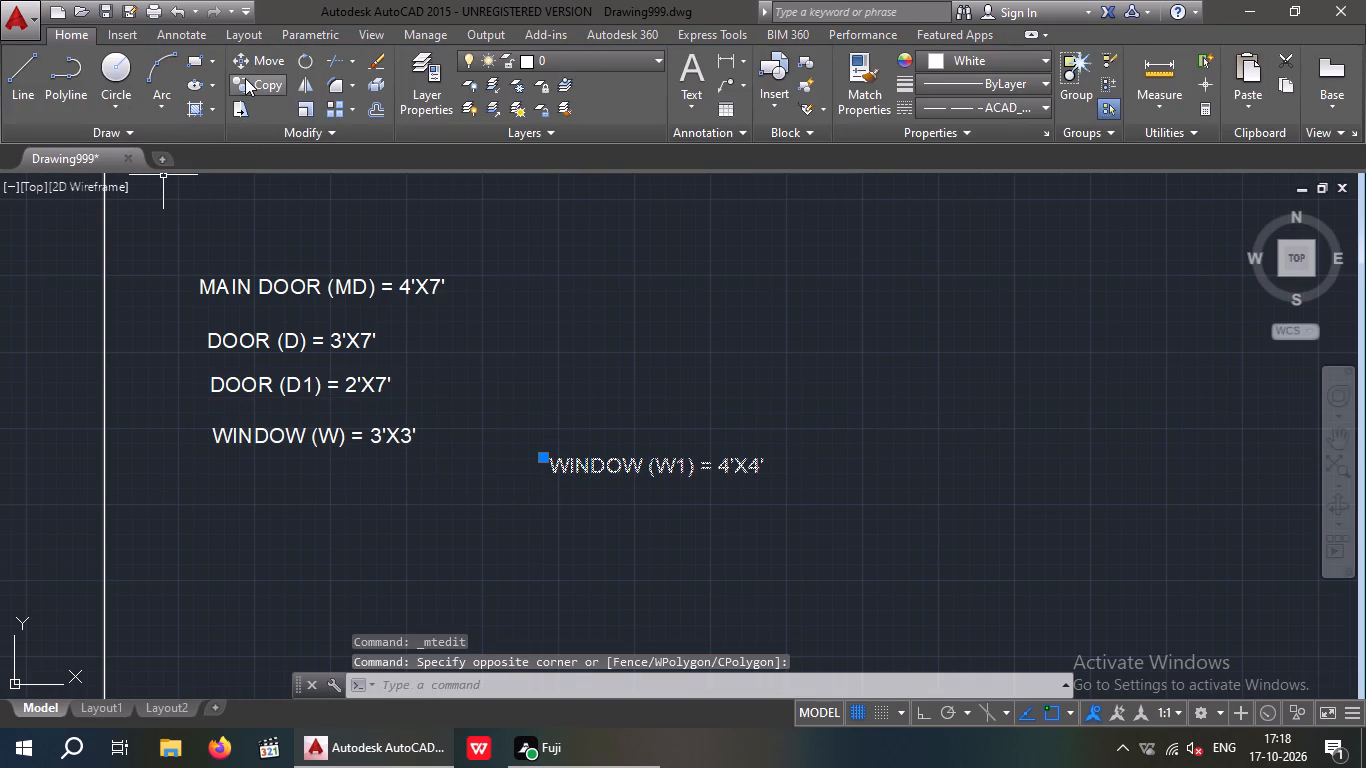
{"action": "left_click", "coordinate": [245, 78]}
{"action": "left_click", "coordinate": [548, 474]}
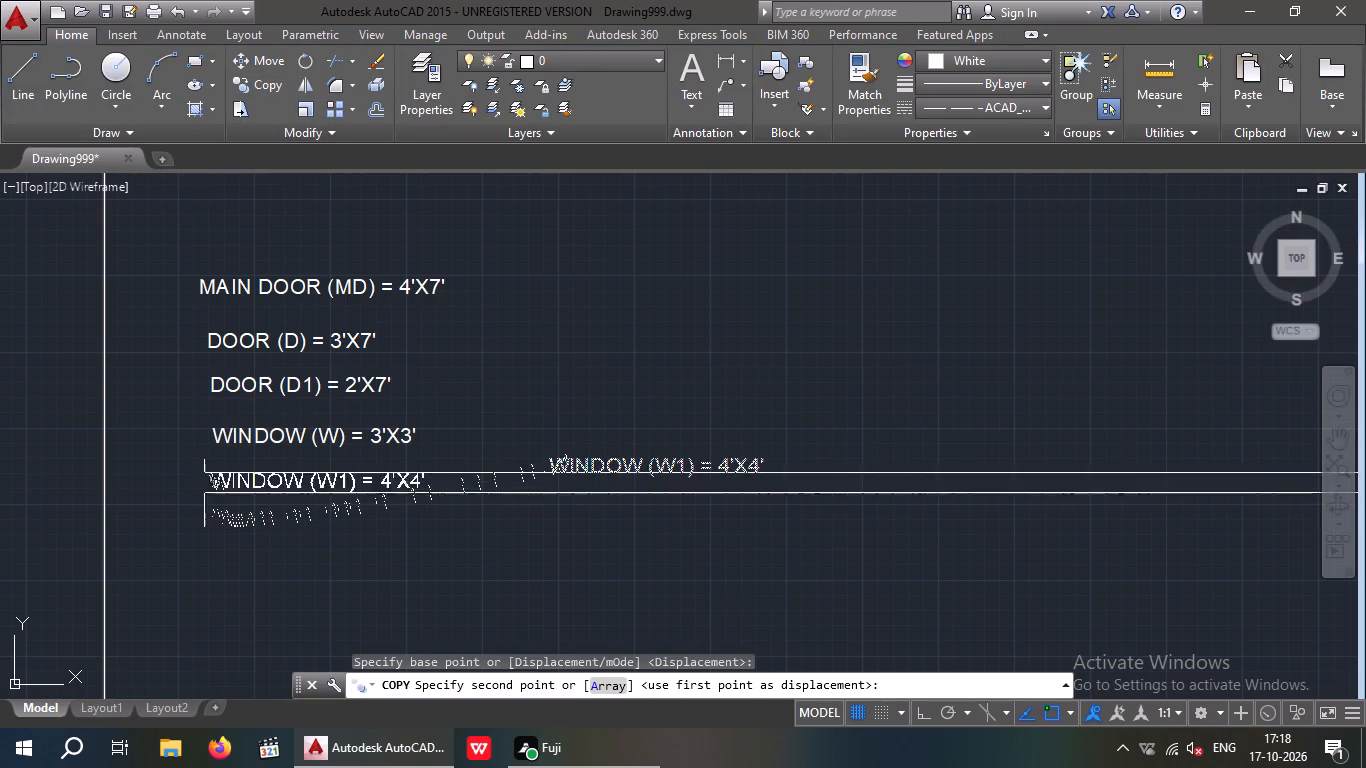
{"action": "left_click", "coordinate": [208, 488]}
{"action": "key", "text": "Escape"}
{"action": "key", "text": "Escape"}
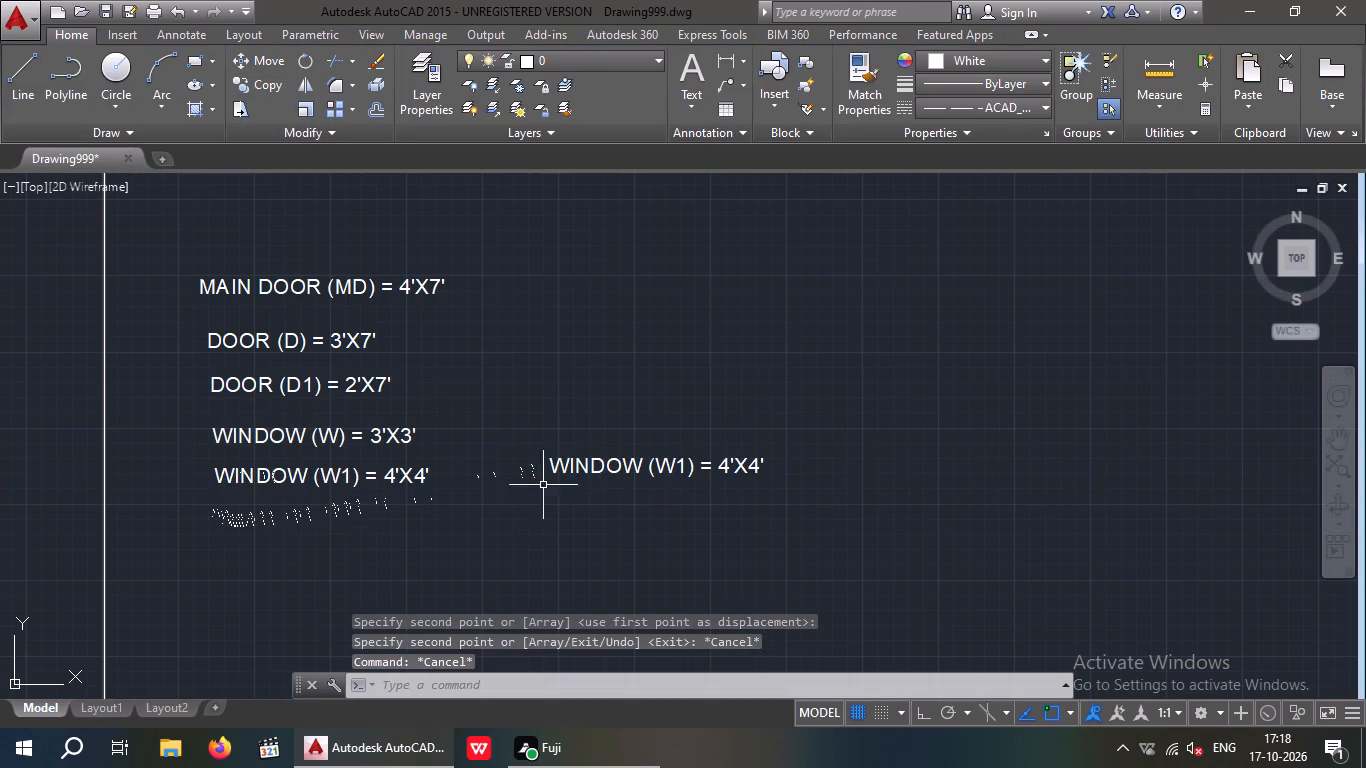
Change the label of the original WINDOW (W1) note beside the list to "VENTILETER (V)".
{"action": "double_click", "coordinate": [571, 463]}
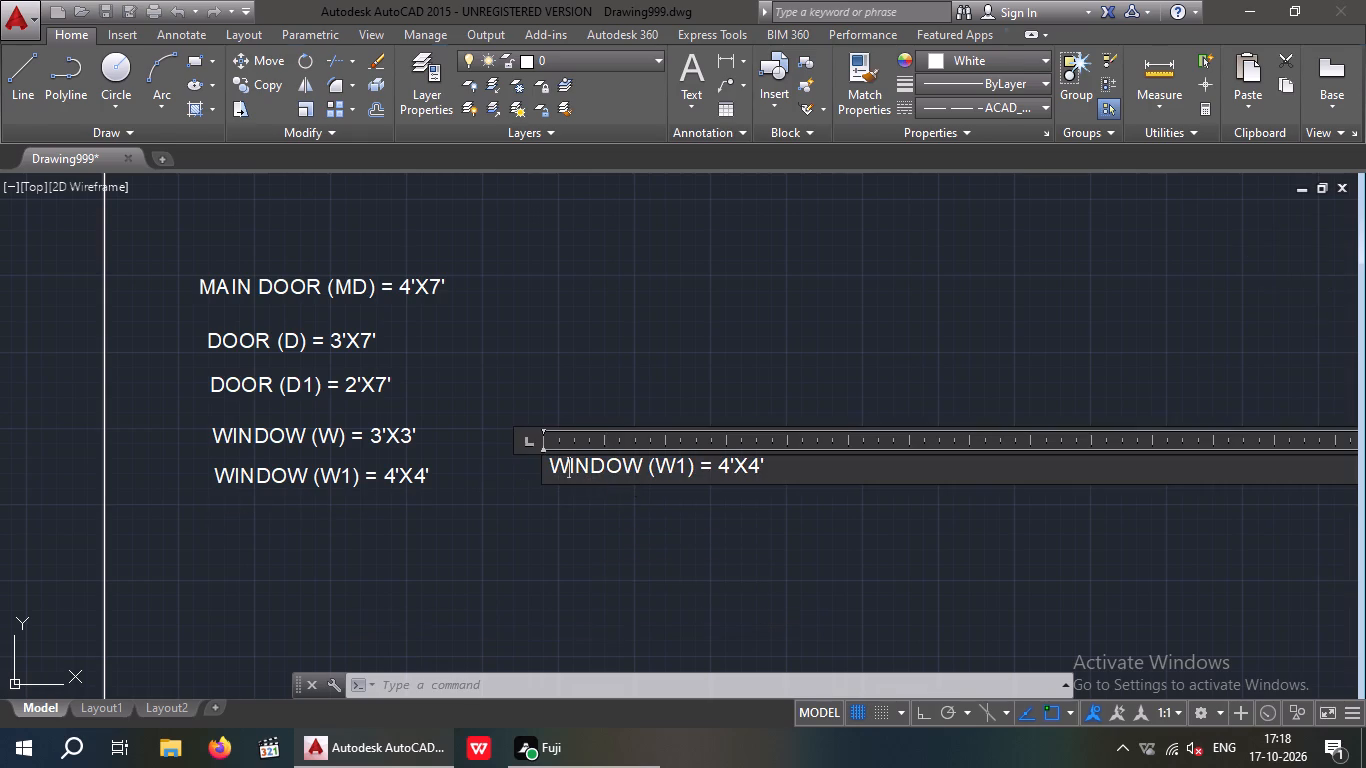
{"action": "left_click", "coordinate": [639, 467]}
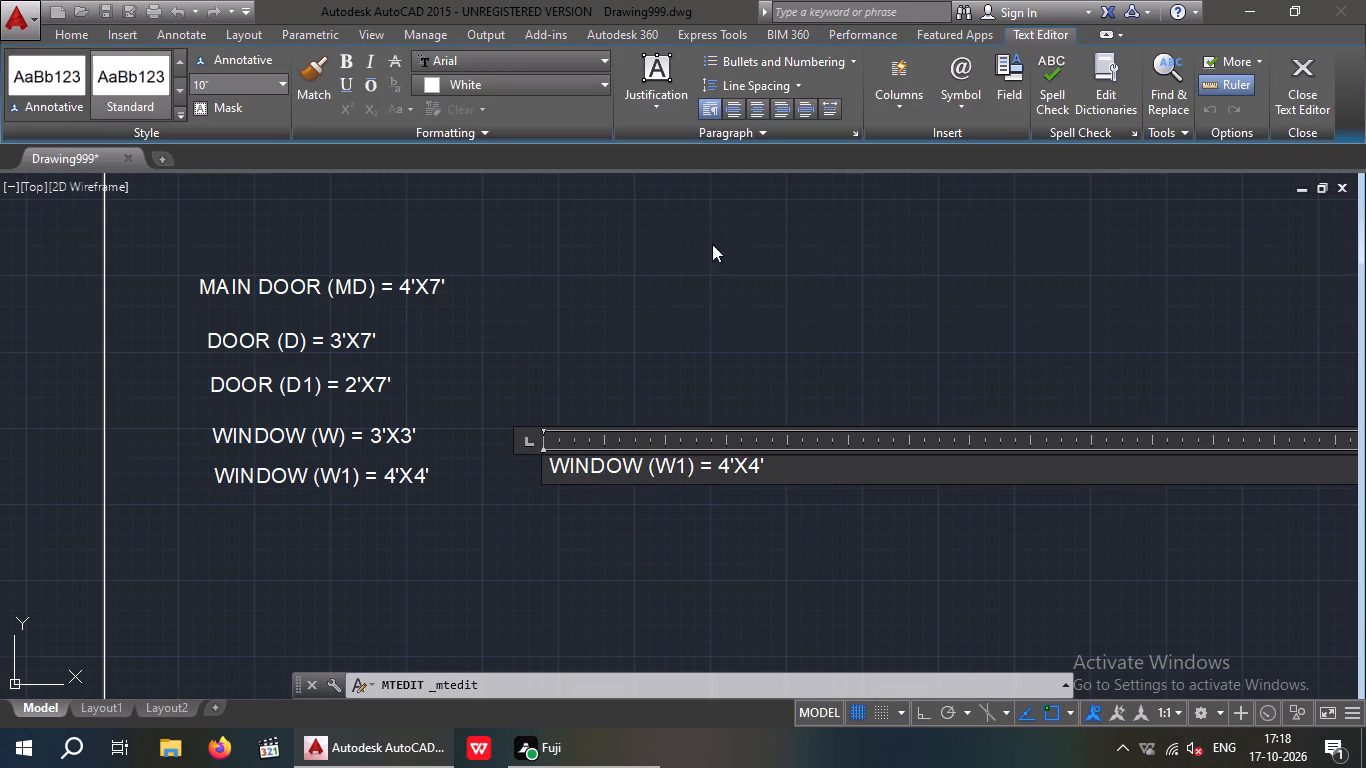
{"action": "scroll", "coordinate": [492, 348], "scroll_direction": "down", "scroll_amount": 2}
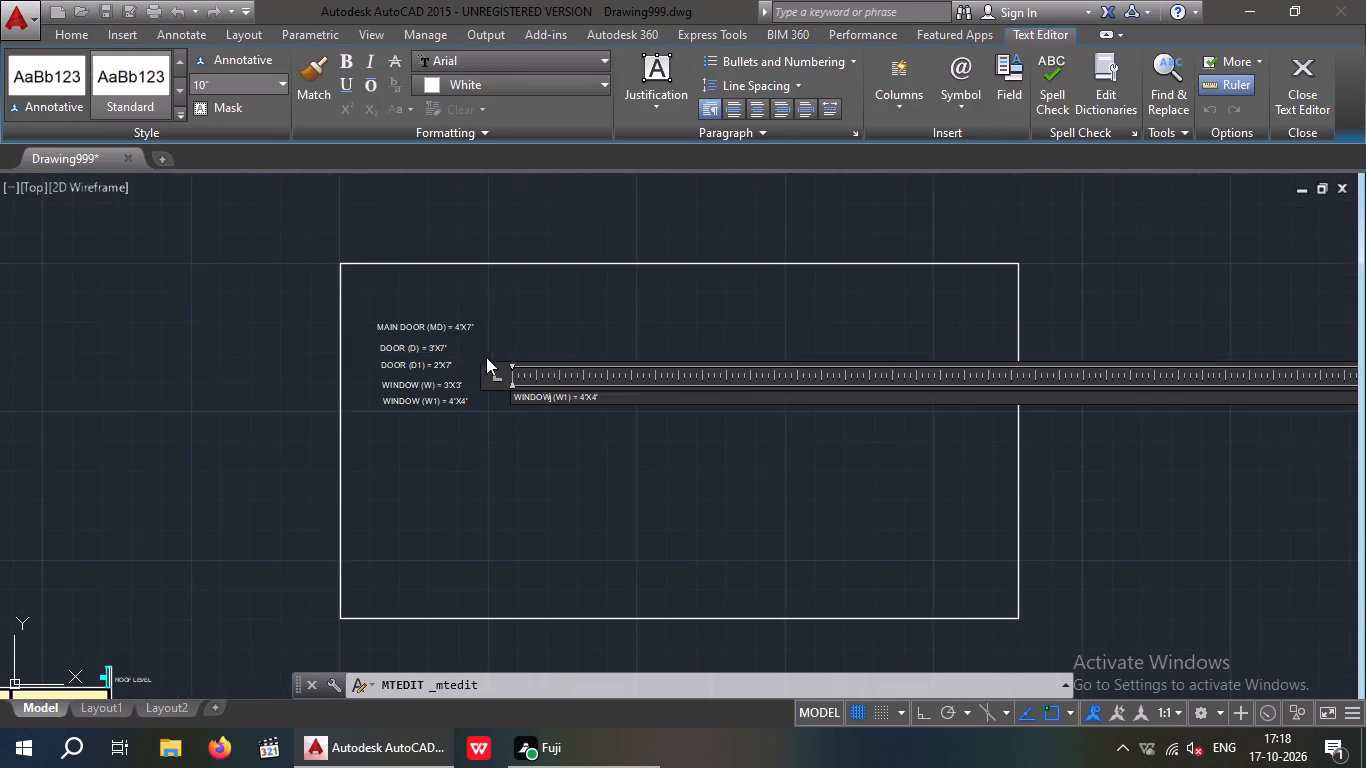
{"action": "scroll", "coordinate": [454, 371], "scroll_direction": "down", "scroll_amount": 3}
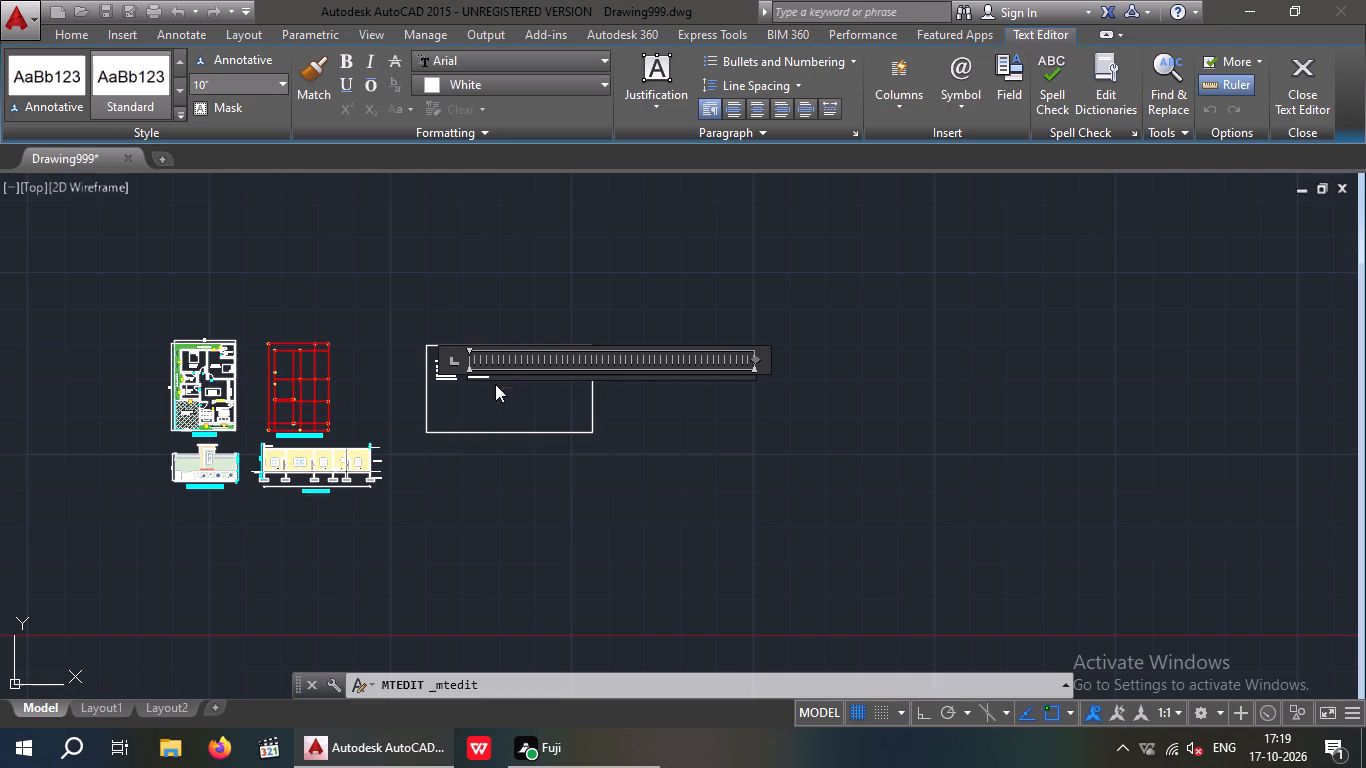
{"action": "scroll", "coordinate": [602, 395], "scroll_direction": "up", "scroll_amount": 4}
{"action": "middle_click_drag", "start_coordinate": [356, 301], "coordinate": [839, 596]}
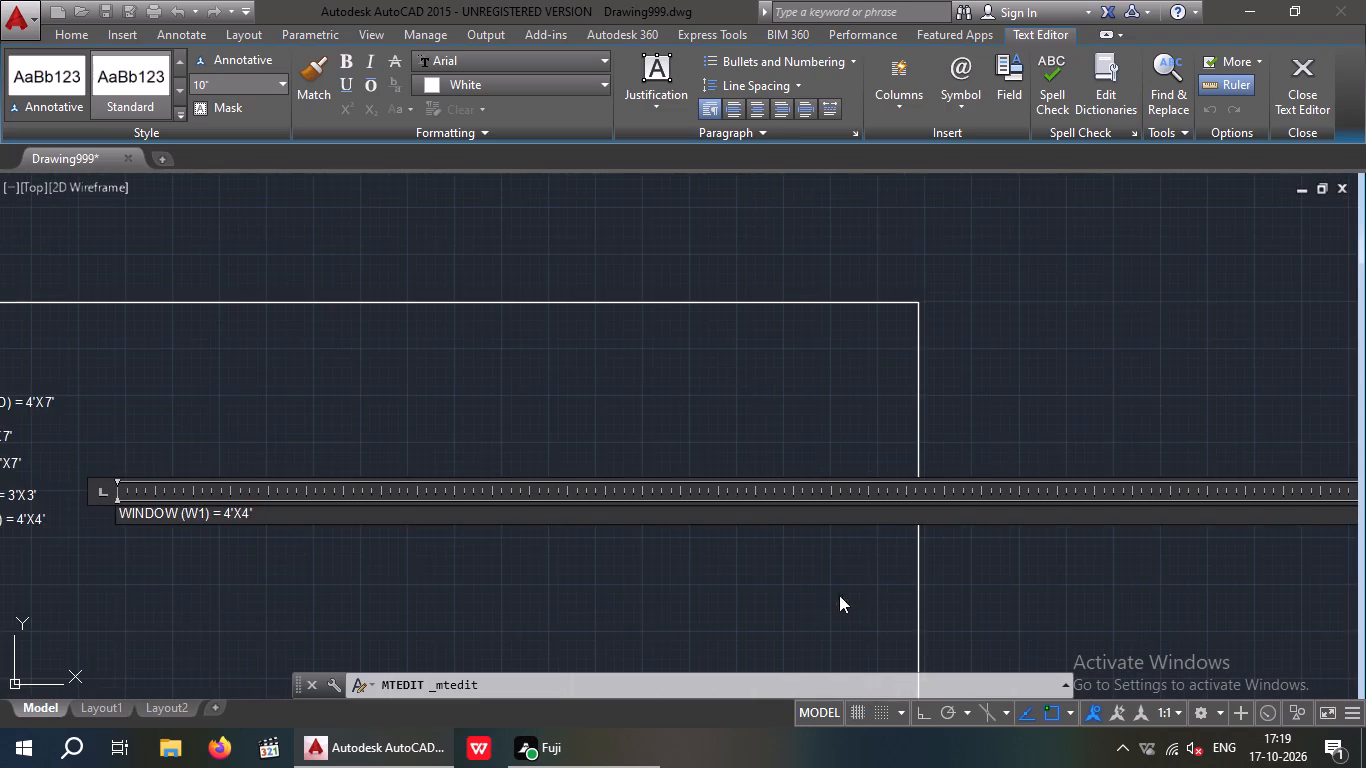
{"action": "middle_click_drag", "start_coordinate": [396, 500], "coordinate": [633, 496]}
{"action": "scroll", "coordinate": [330, 499], "scroll_direction": "up", "scroll_amount": 2}
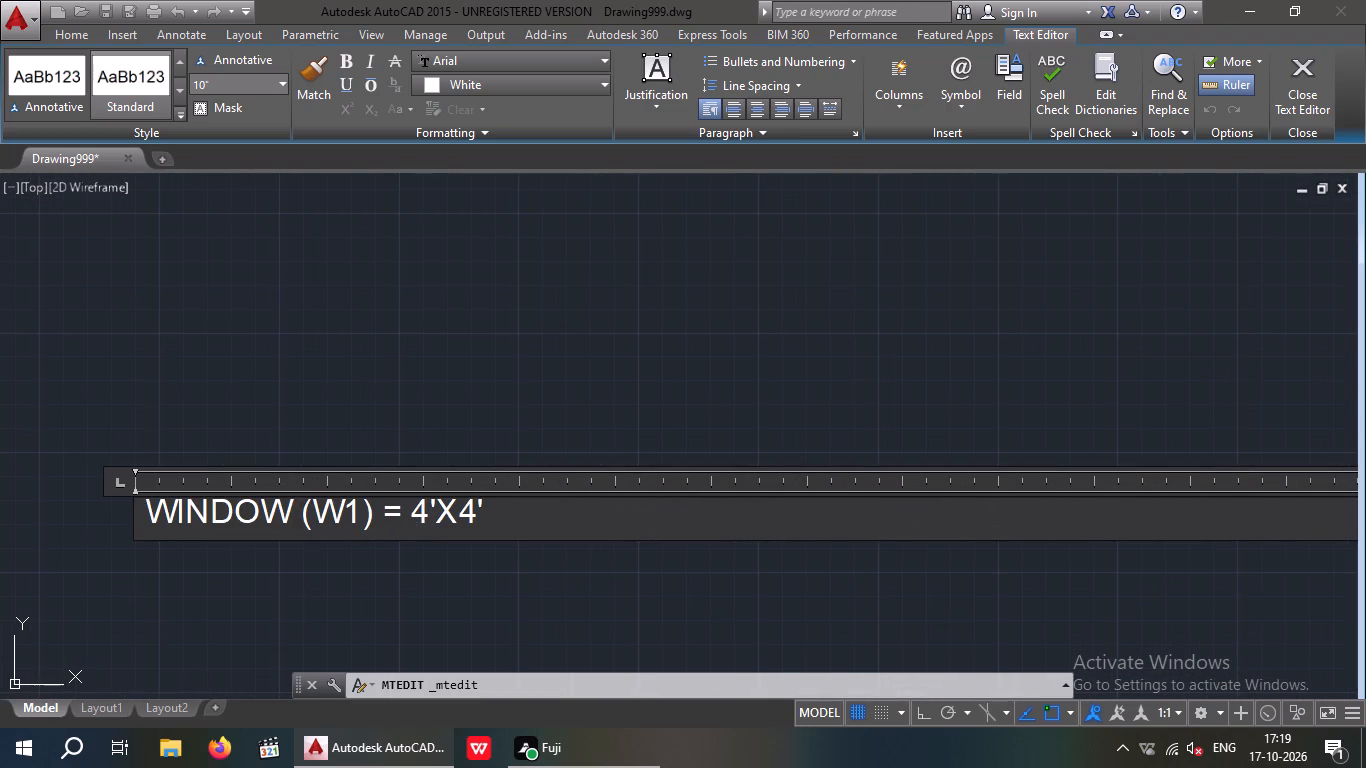
{"action": "key", "text": "BackSpace"}
{"action": "key", "text": "BackSpace"}
{"action": "key", "text": "BackSpace"}
{"action": "key", "text": "BackSpace"}
{"action": "key", "text": "BackSpace"}
{"action": "key", "text": "BackSpace"}
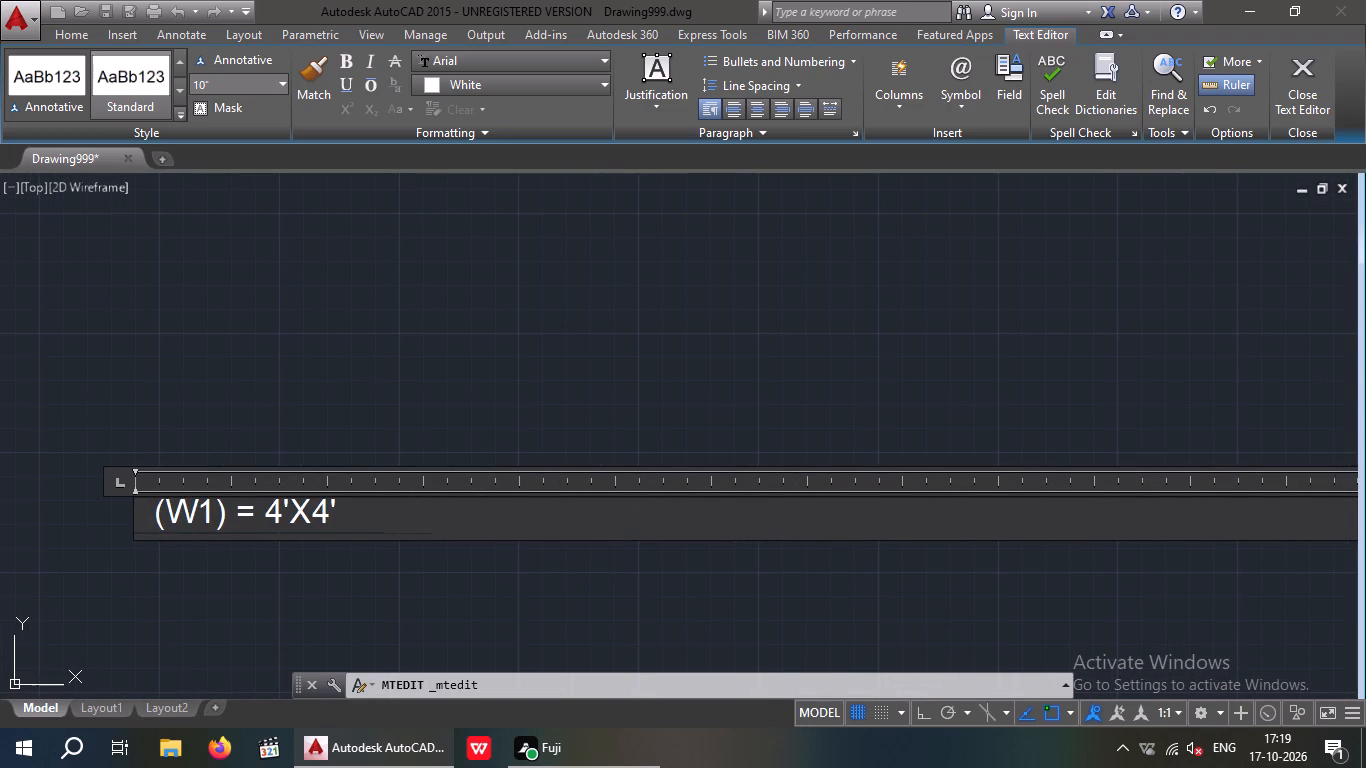
{"action": "type", "text": "VENTIL"}
{"action": "type", "text": "ETER"}
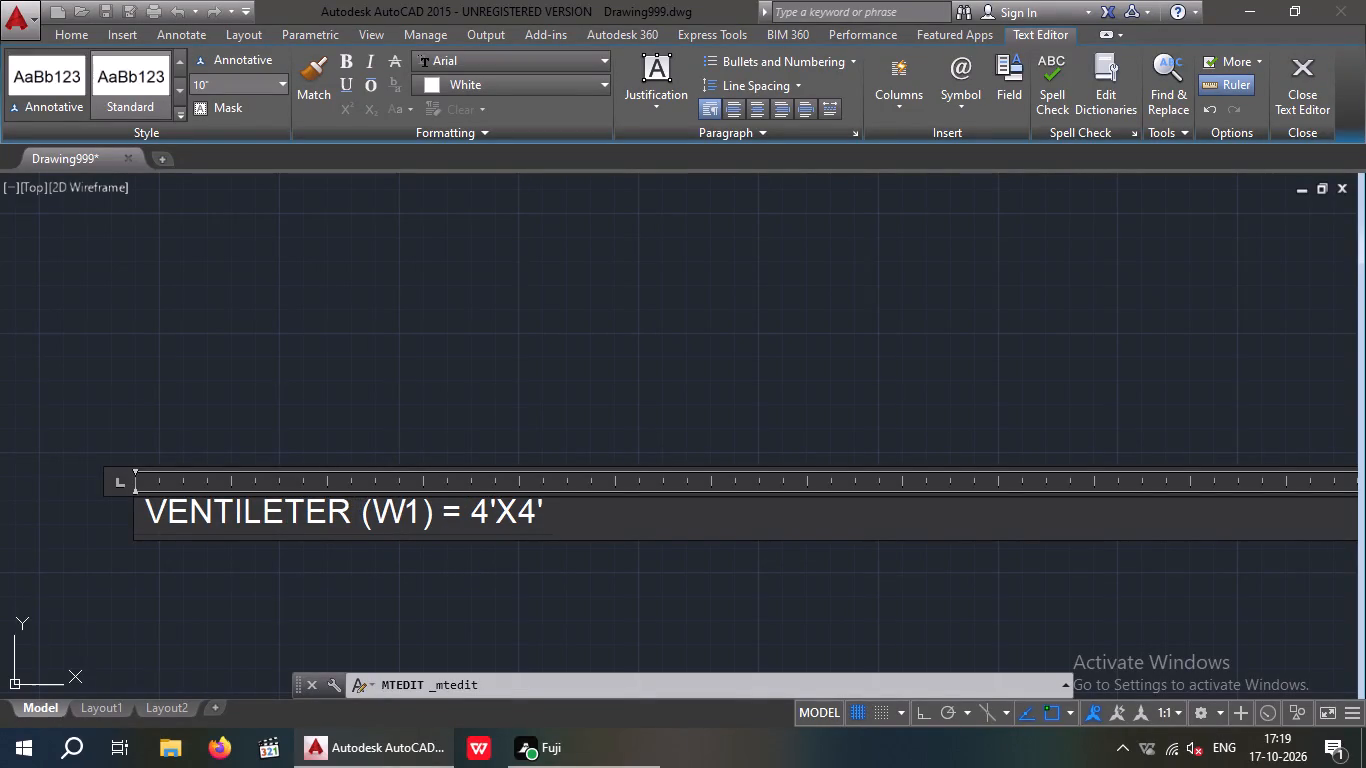
{"action": "left_click", "coordinate": [421, 511]}
{"action": "key", "text": "BackSpace"}
{"action": "key", "text": "BackSpace"}
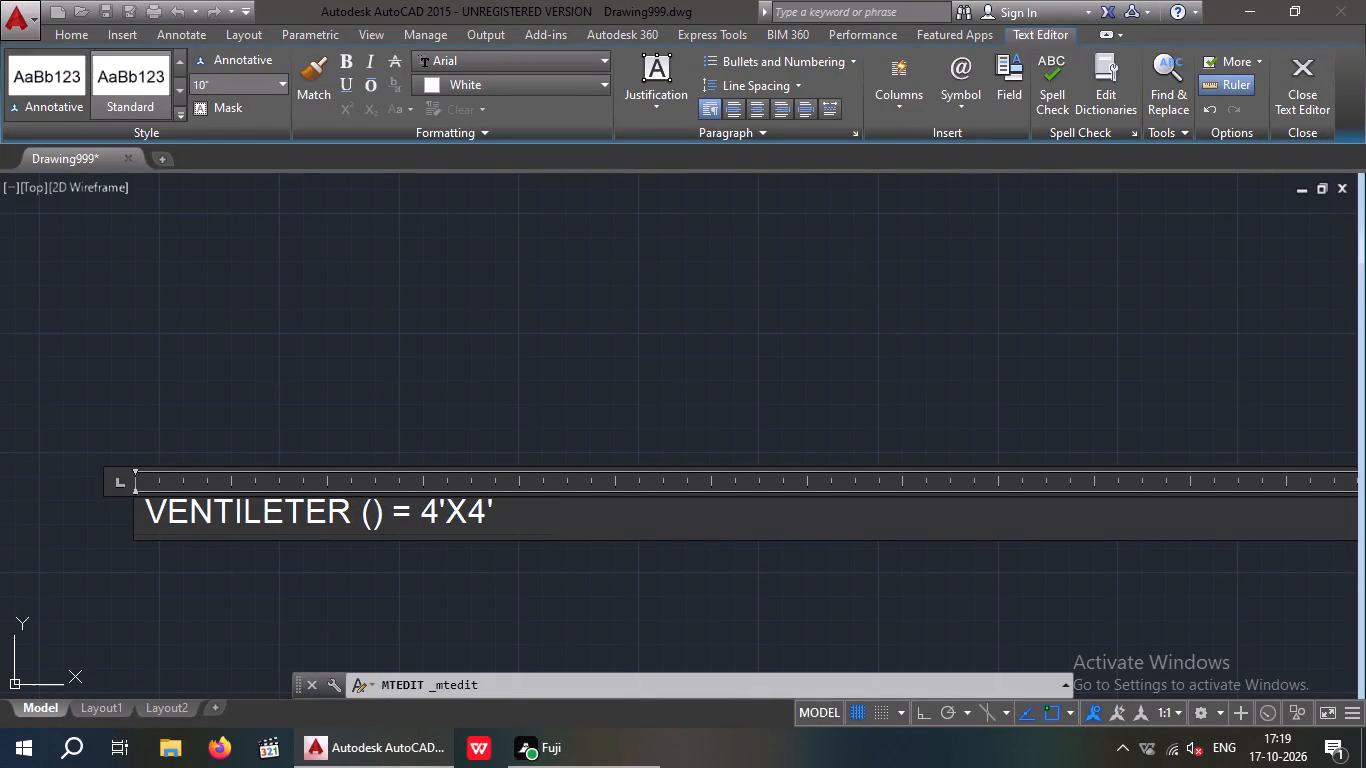
{"action": "key", "text": "v"}
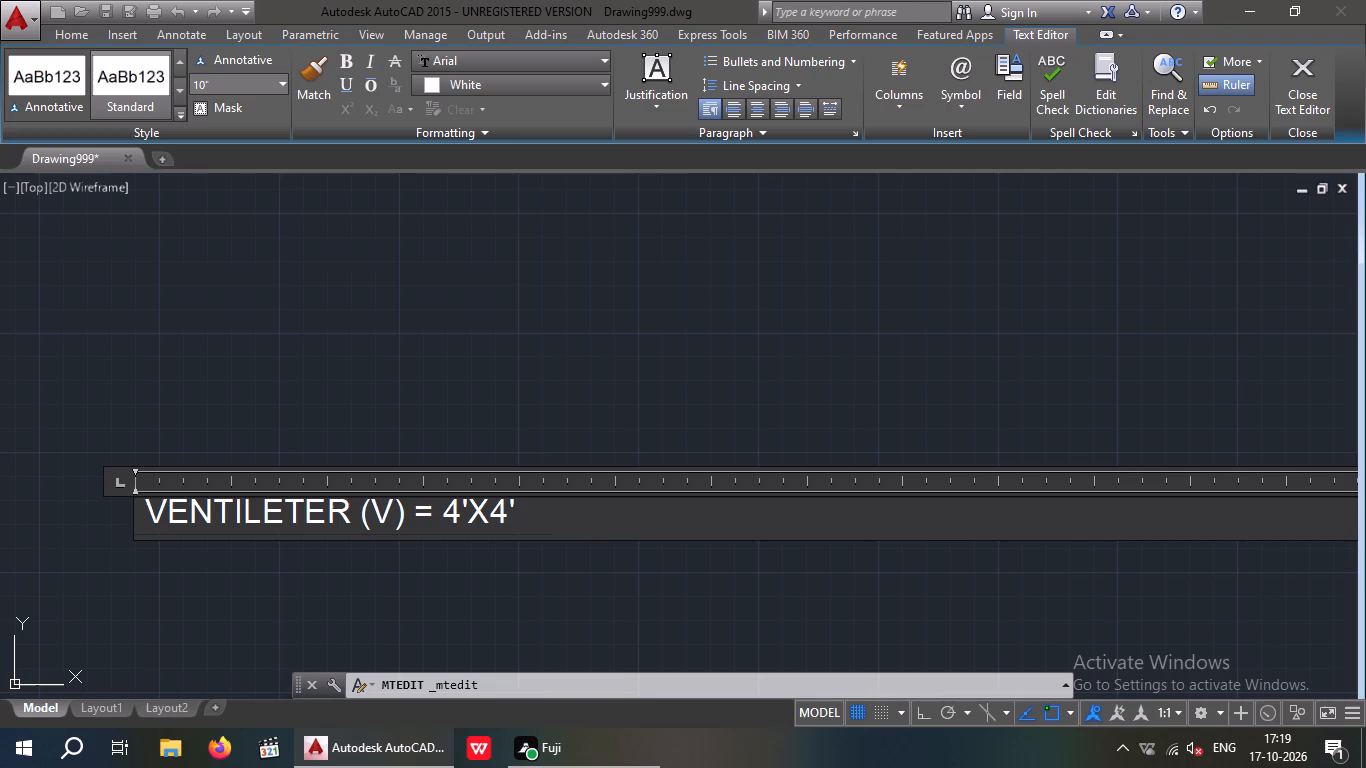
Set the size in the VENTILETER (V) note to 2'X1'6".
{"action": "left_click", "coordinate": [460, 512]}
{"action": "key", "text": "BackSpace"}
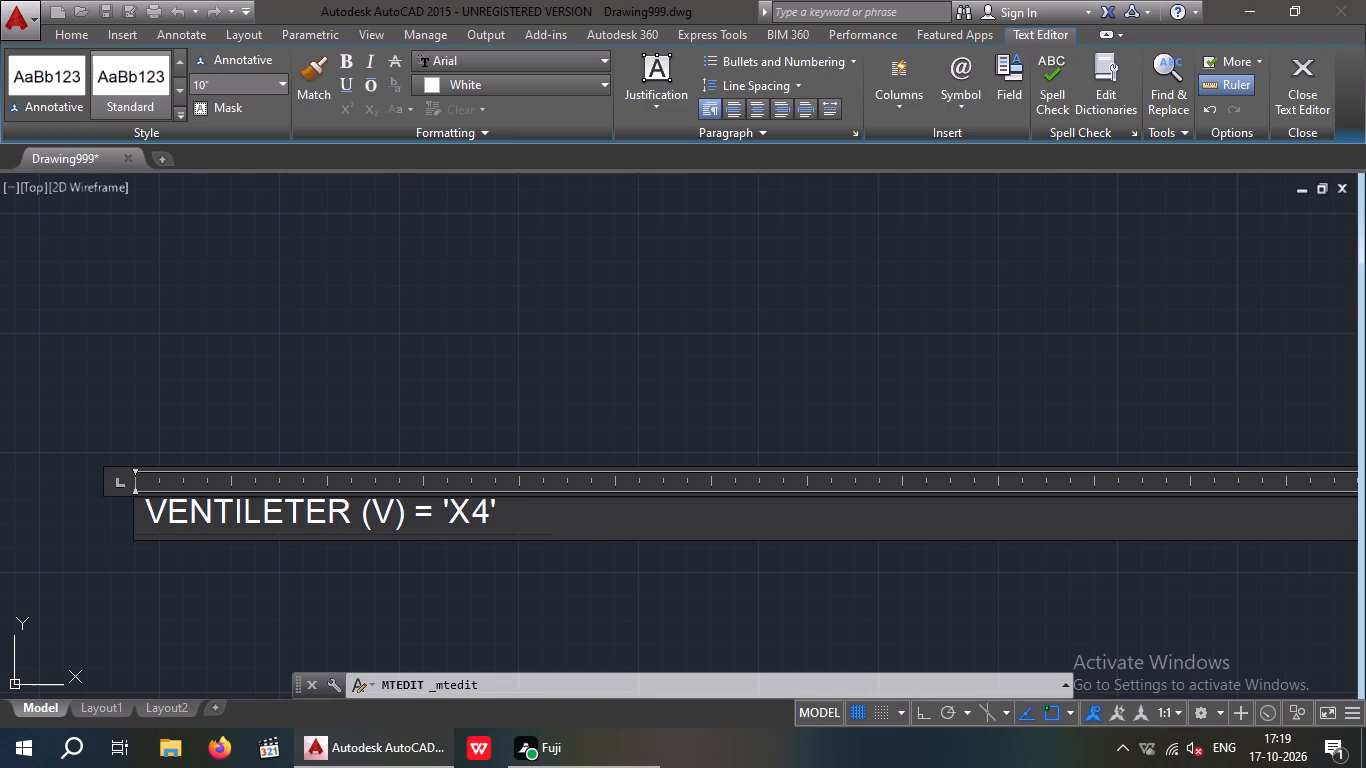
{"action": "key", "text": "2"}
{"action": "key", "text": "Right"}
{"action": "key", "text": "Right"}
{"action": "key", "text": "Right"}
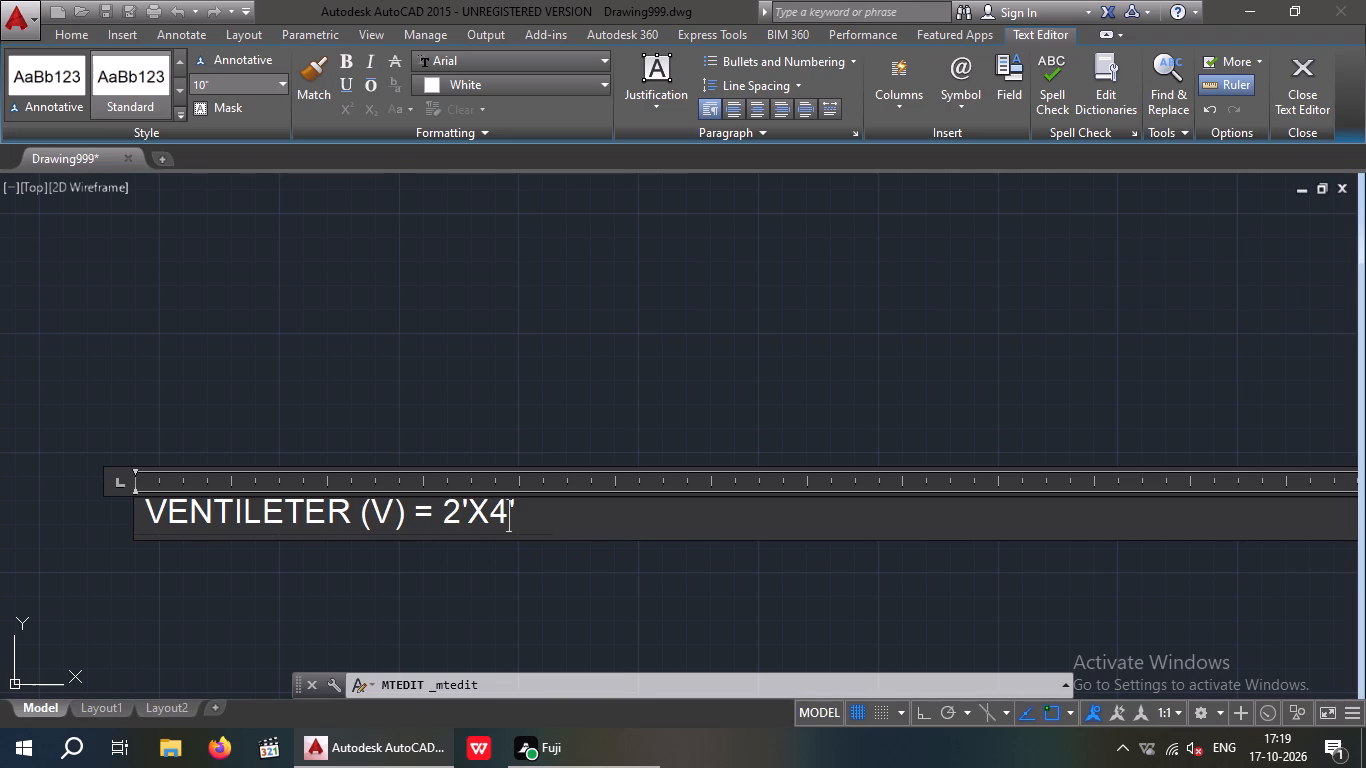
{"action": "key", "text": "BackSpace"}
{"action": "type", "text": "1'6\""}
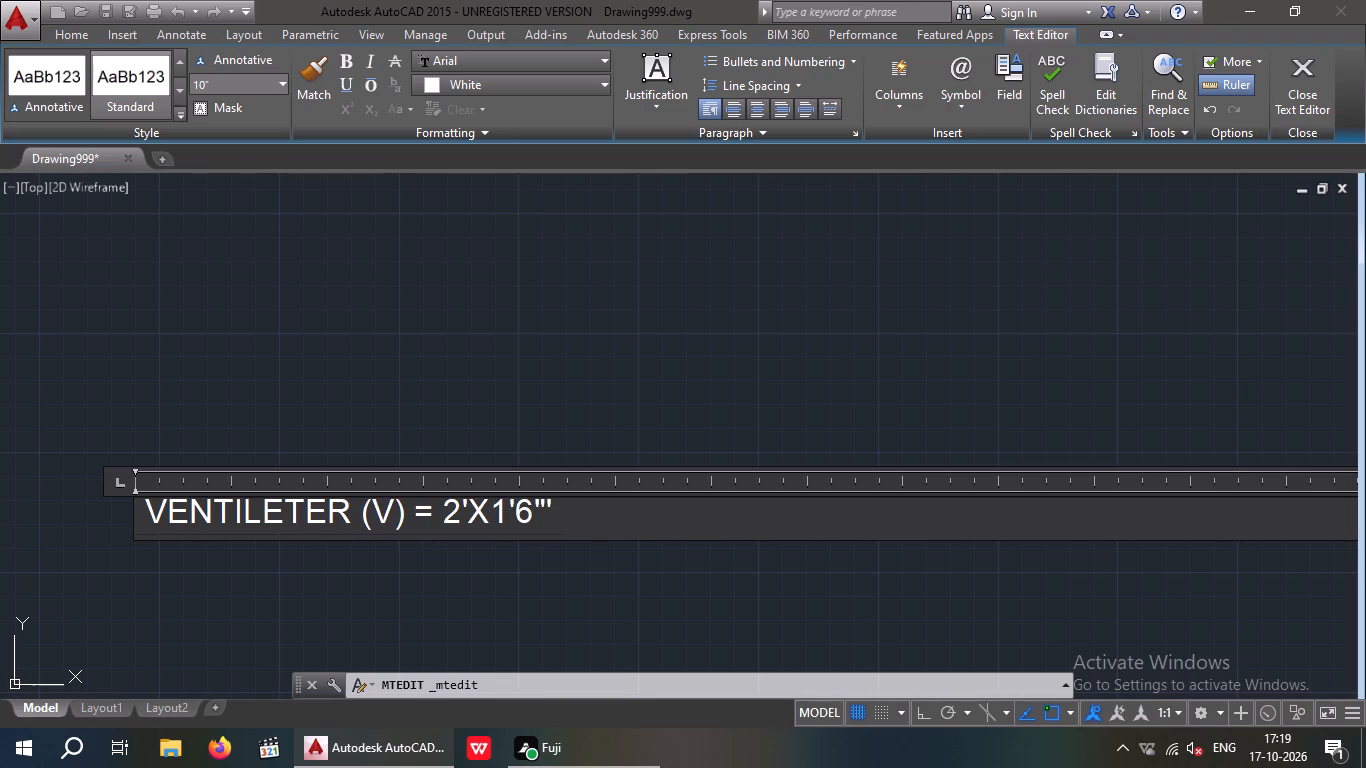
{"action": "key", "text": "BackSpace"}
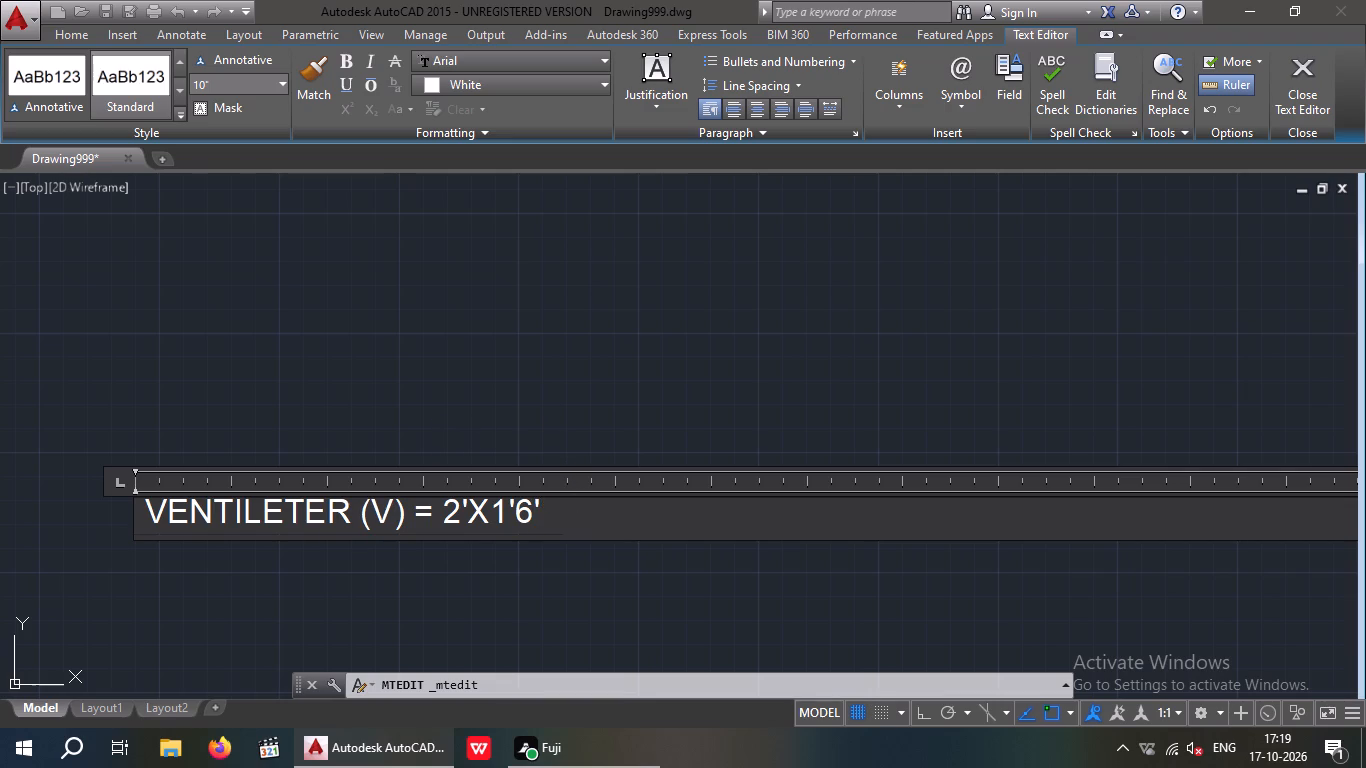
{"action": "key", "text": "Right"}
{"action": "key", "text": "BackSpace"}
{"action": "key", "text": "shift+quotedbl"}
{"action": "left_click", "coordinate": [556, 400]}
Copy the "VENTILETER (V) = 2'X1'6"" note to just below the WINDOW (W1) note in the list.
{"action": "scroll", "coordinate": [550, 397], "scroll_direction": "down", "scroll_amount": 3}
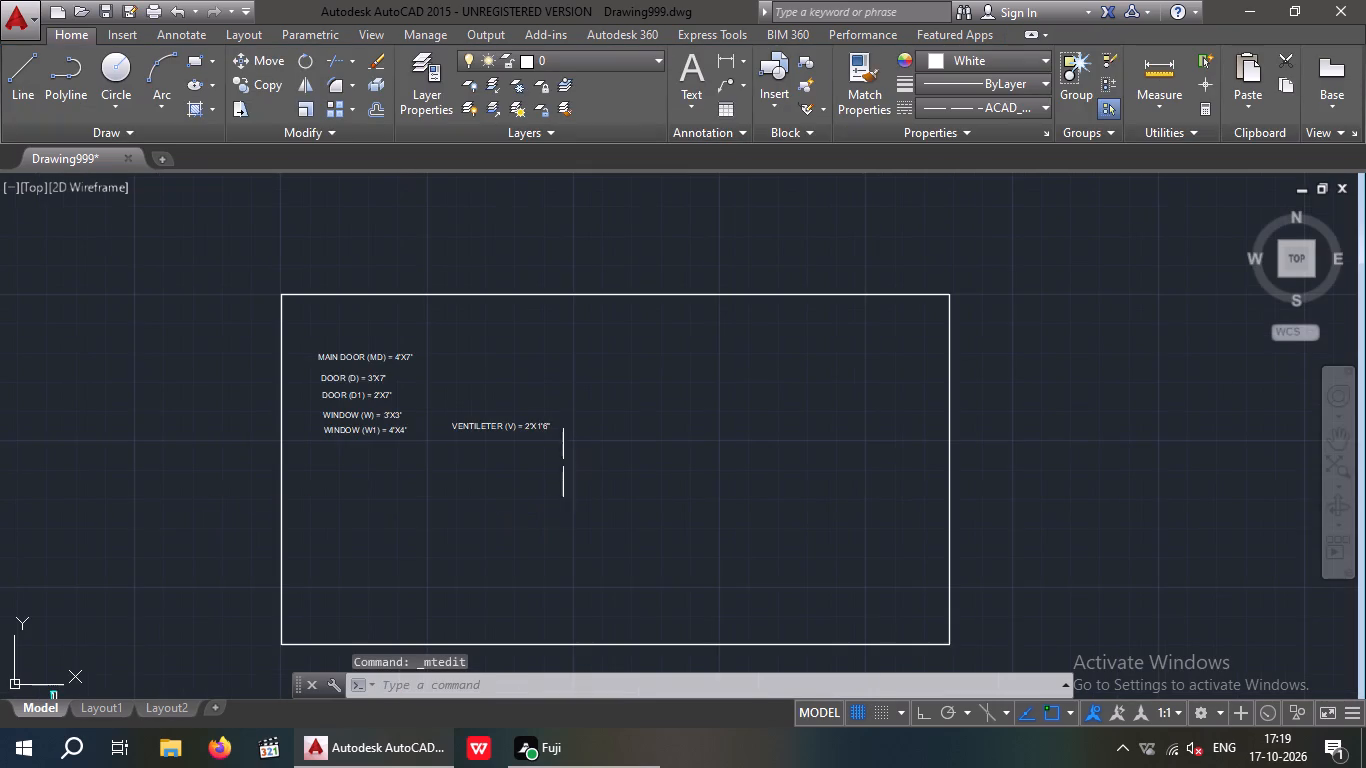
{"action": "left_click_drag", "start_coordinate": [571, 406], "coordinate": [516, 462]}
{"action": "left_click", "coordinate": [452, 464]}
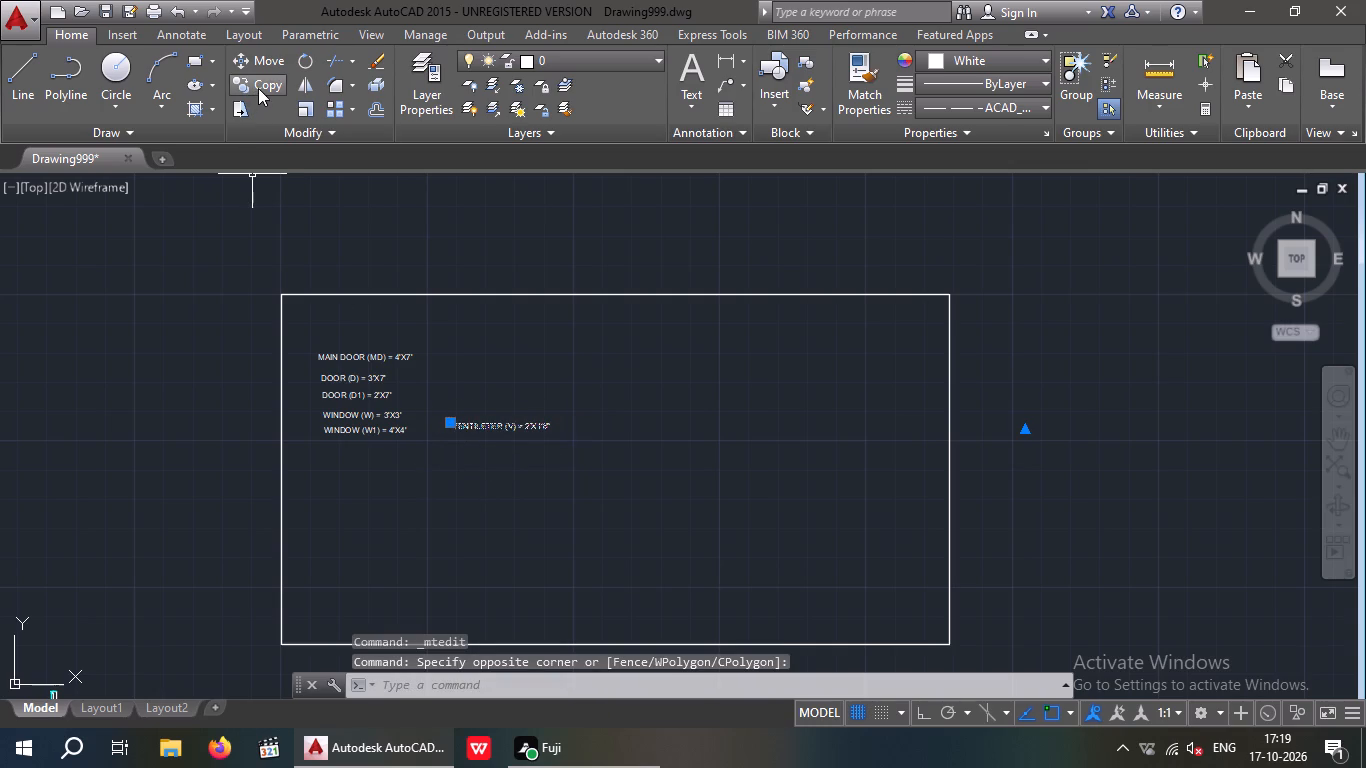
{"action": "left_click", "coordinate": [259, 86]}
{"action": "left_click", "coordinate": [453, 431]}
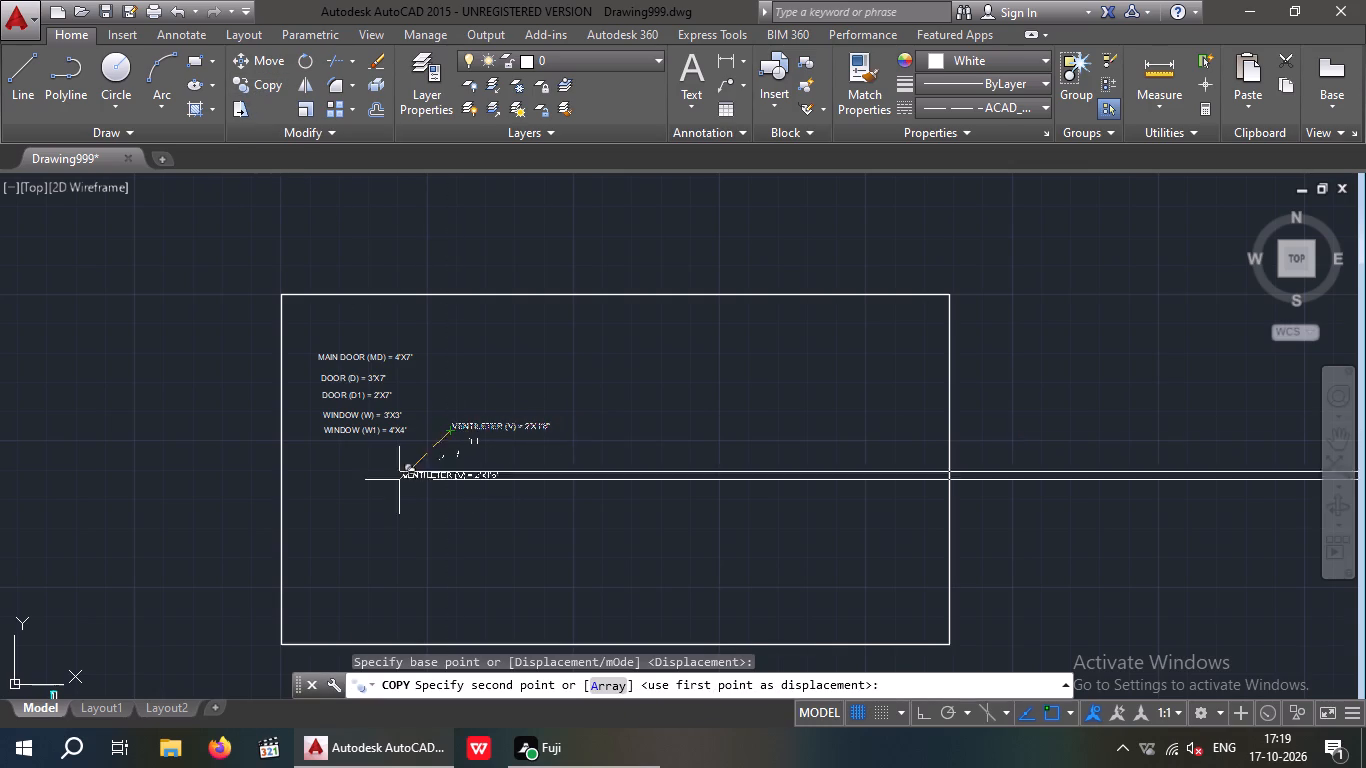
{"action": "scroll", "coordinate": [335, 452], "scroll_direction": "up", "scroll_amount": 1}
{"action": "left_click", "coordinate": [308, 453]}
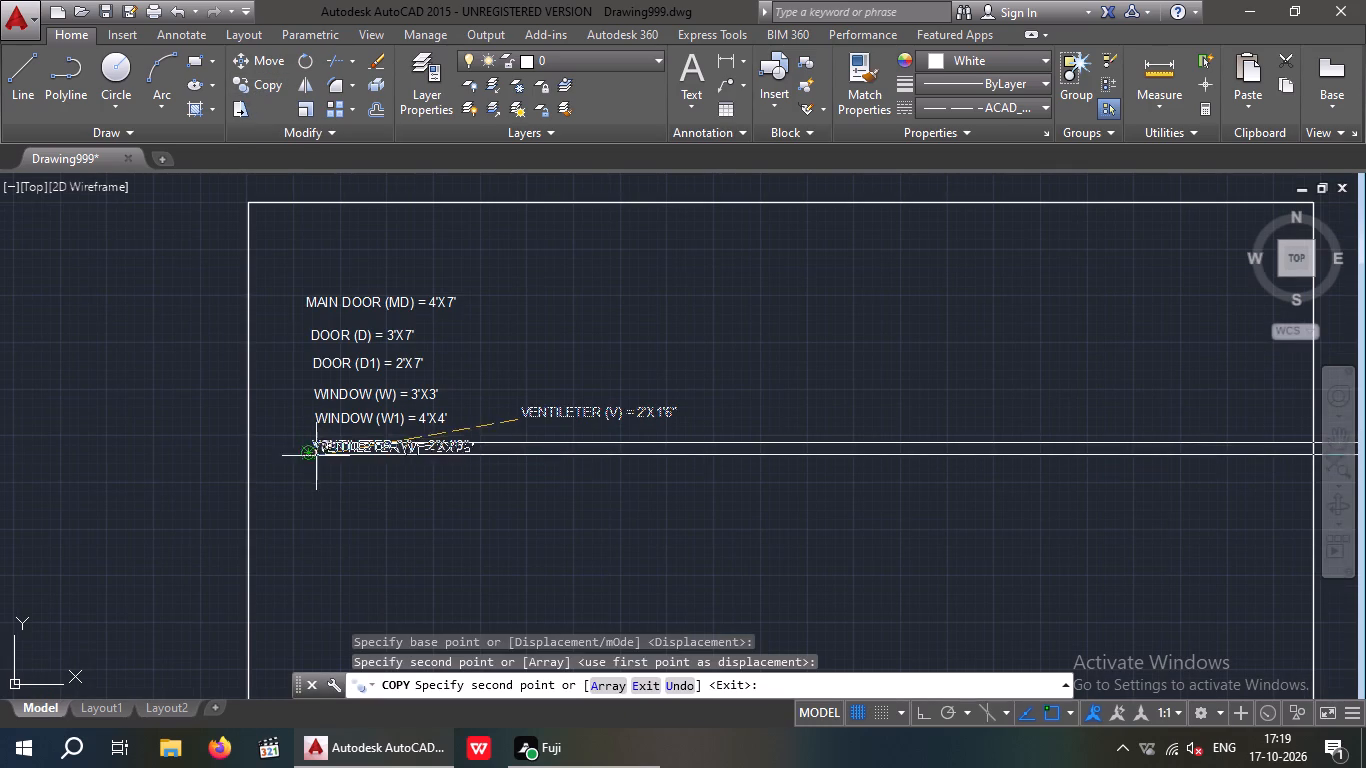
{"action": "key", "text": "Escape"}
{"action": "key", "text": "Escape"}
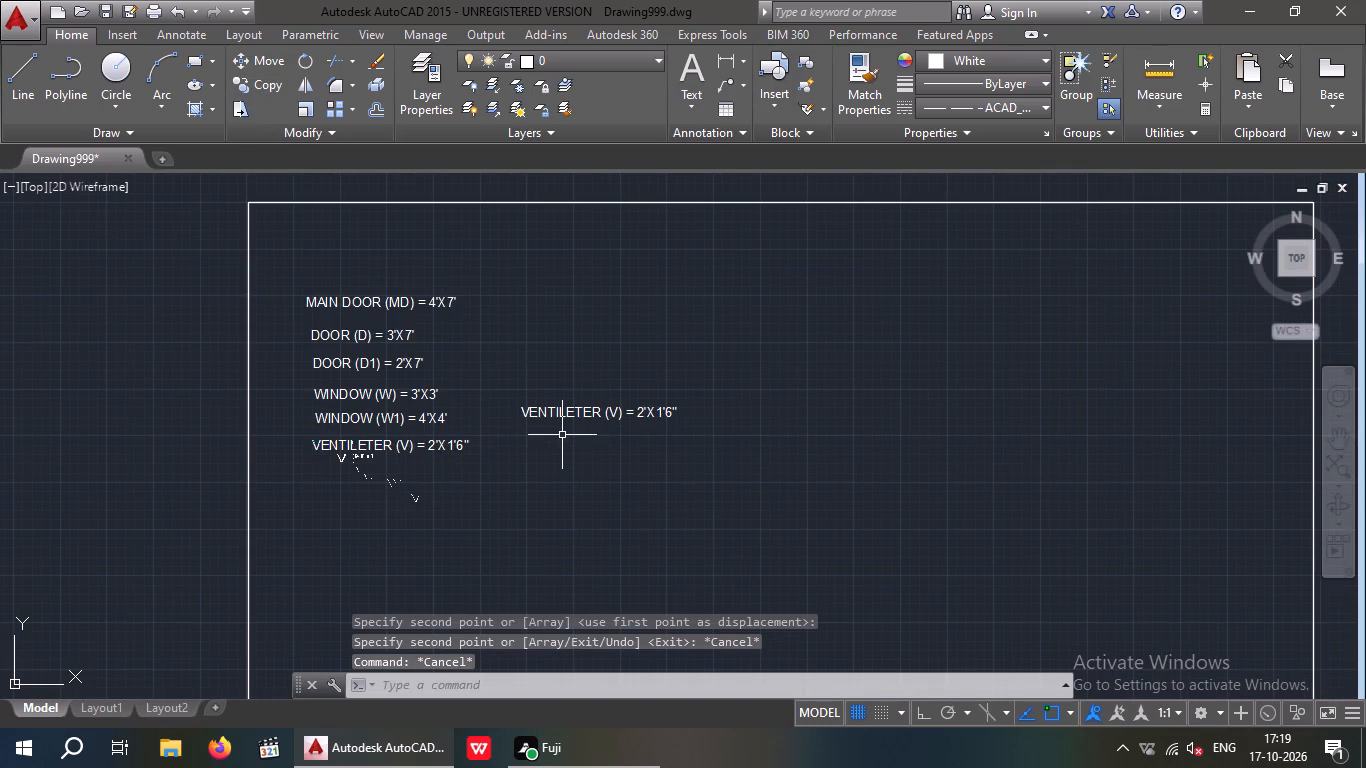
Examine the floor plan and center line diagram for items still missing from the size list.
{"action": "middle_click_drag", "start_coordinate": [541, 453], "coordinate": [524, 540]}
{"action": "scroll", "coordinate": [493, 490], "scroll_direction": "down", "scroll_amount": 1}
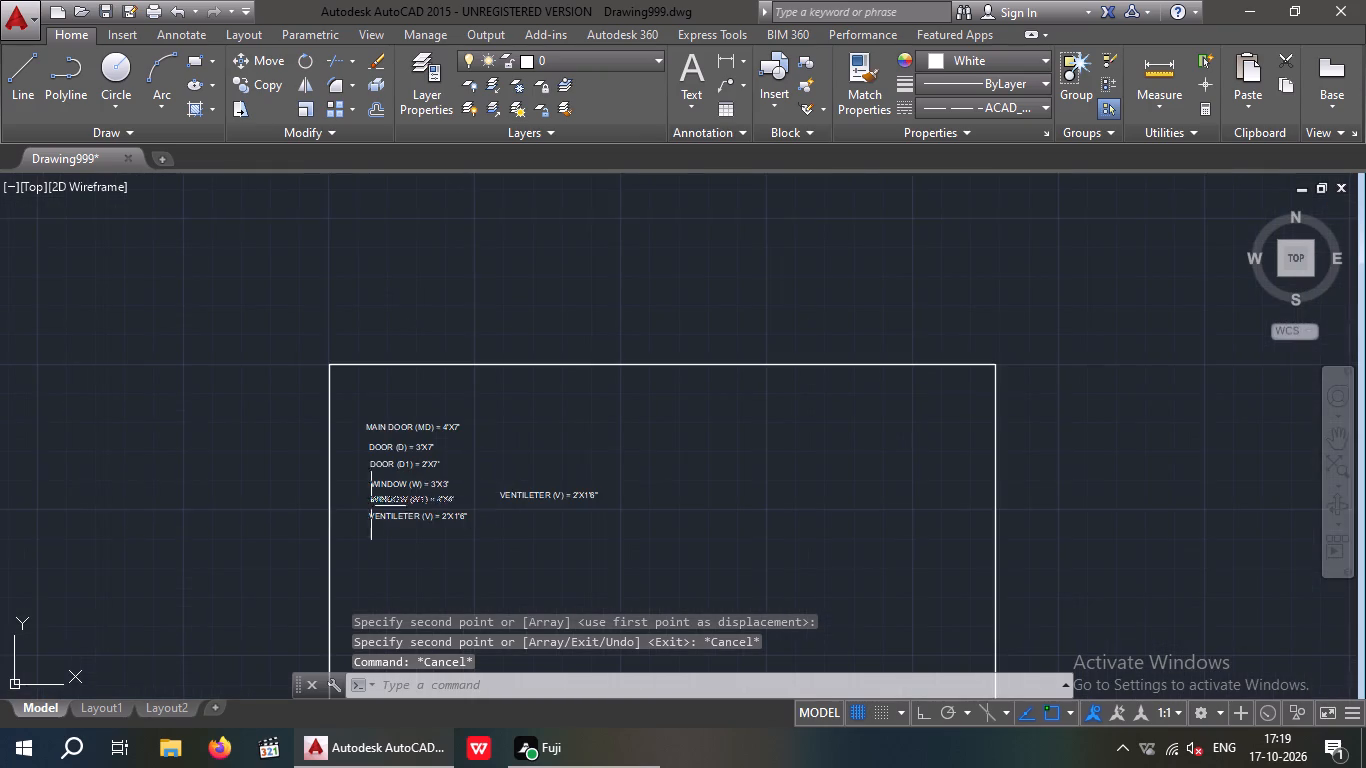
{"action": "scroll", "coordinate": [366, 506], "scroll_direction": "down", "scroll_amount": 1}
{"action": "middle_click_drag", "start_coordinate": [370, 494], "coordinate": [464, 434]}
{"action": "scroll", "coordinate": [503, 392], "scroll_direction": "down", "scroll_amount": 2}
{"action": "scroll", "coordinate": [272, 451], "scroll_direction": "up", "scroll_amount": 3}
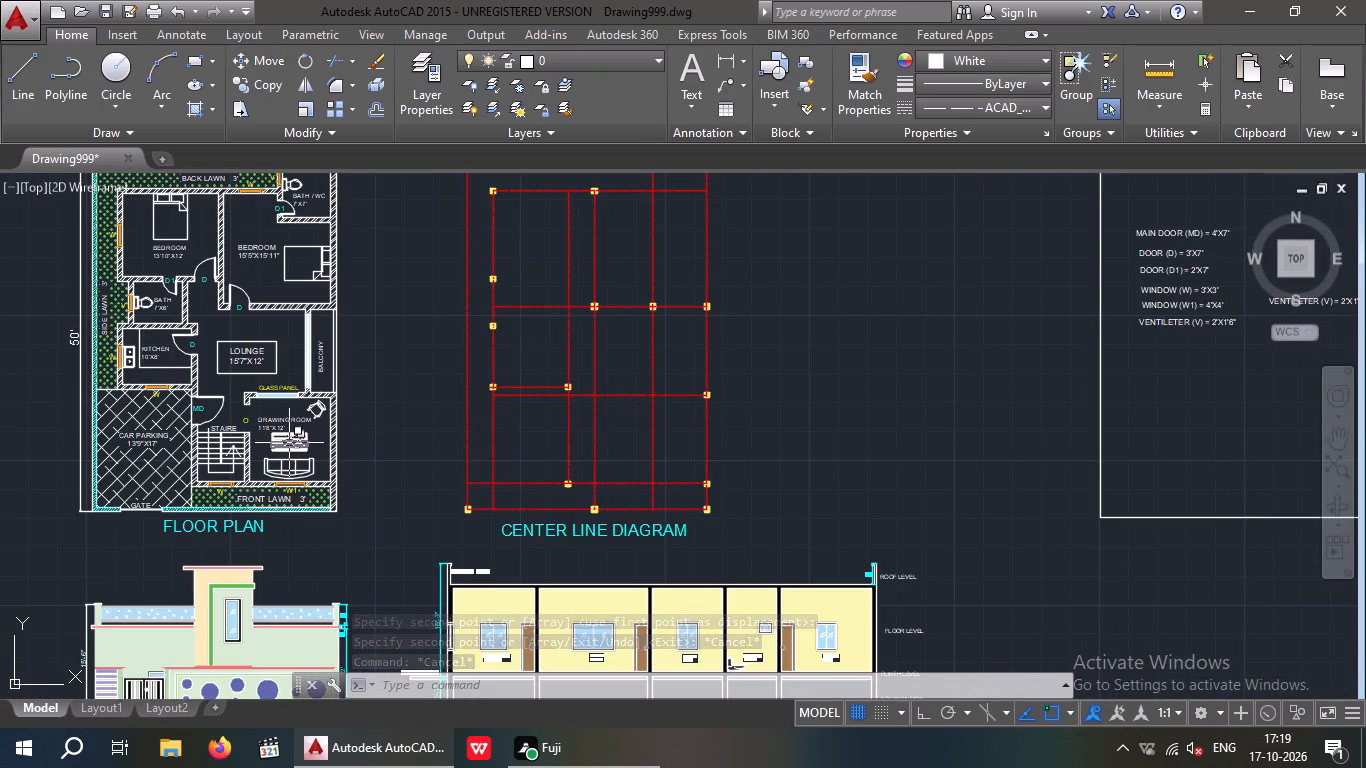
{"action": "middle_click_drag", "start_coordinate": [451, 383], "coordinate": [490, 355]}
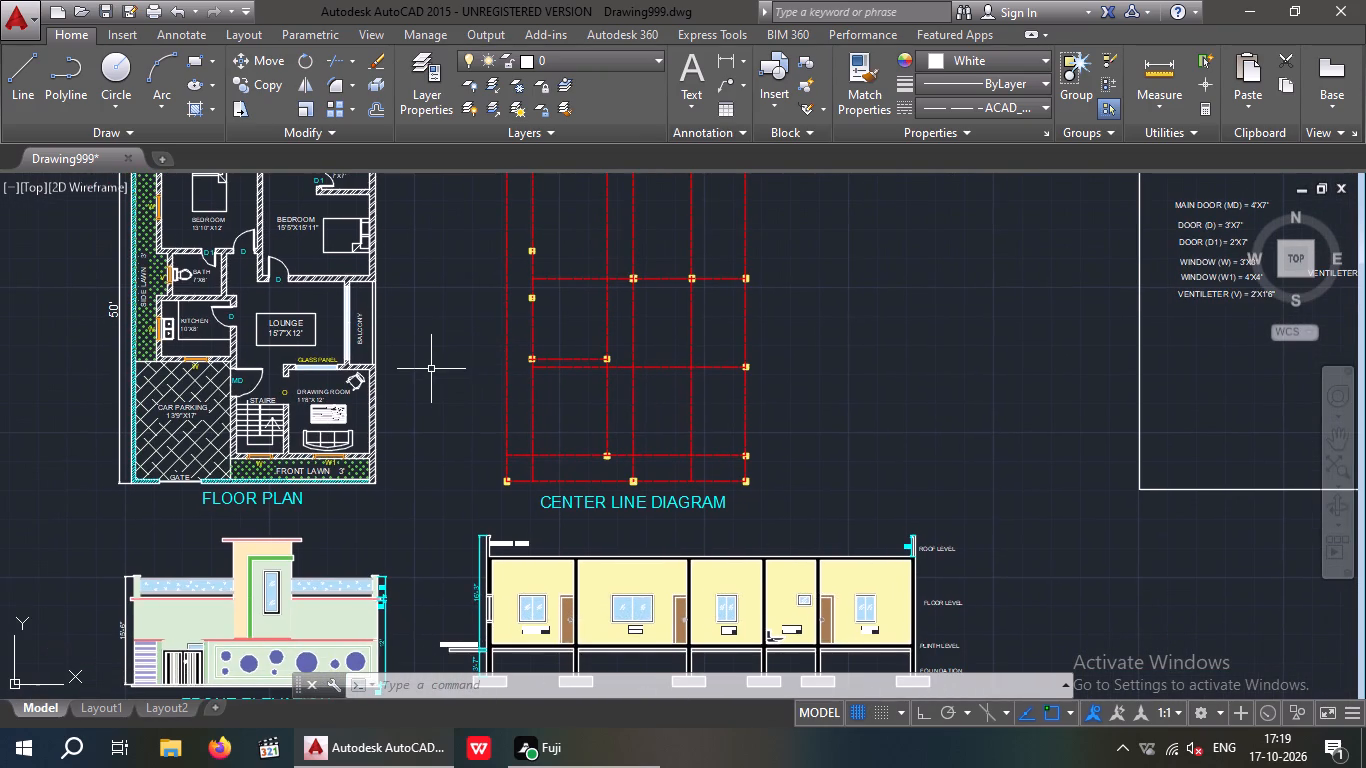
{"action": "middle_click_drag", "start_coordinate": [430, 369], "coordinate": [404, 425]}
{"action": "middle_click_drag", "start_coordinate": [390, 442], "coordinate": [383, 456]}
{"action": "middle_click_drag", "start_coordinate": [881, 388], "coordinate": [833, 457]}
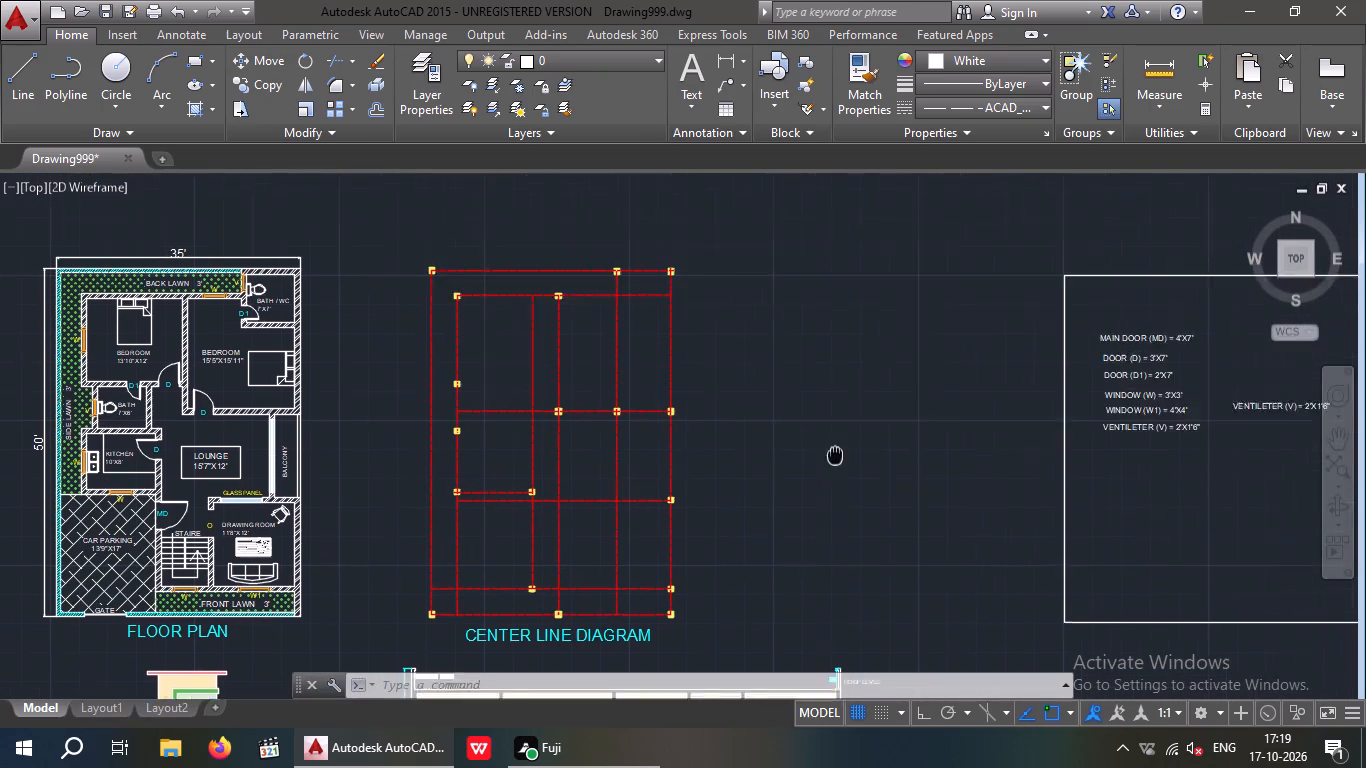
Replace the label of the original VENTILETER (V) note beside the list with "COLUMN SIZE", keeping the equals sign.
{"action": "middle_click_drag", "start_coordinate": [833, 457], "coordinate": [503, 480]}
{"action": "middle_click_drag", "start_coordinate": [887, 473], "coordinate": [495, 478]}
{"action": "scroll", "coordinate": [551, 416], "scroll_direction": "up", "scroll_amount": 1}
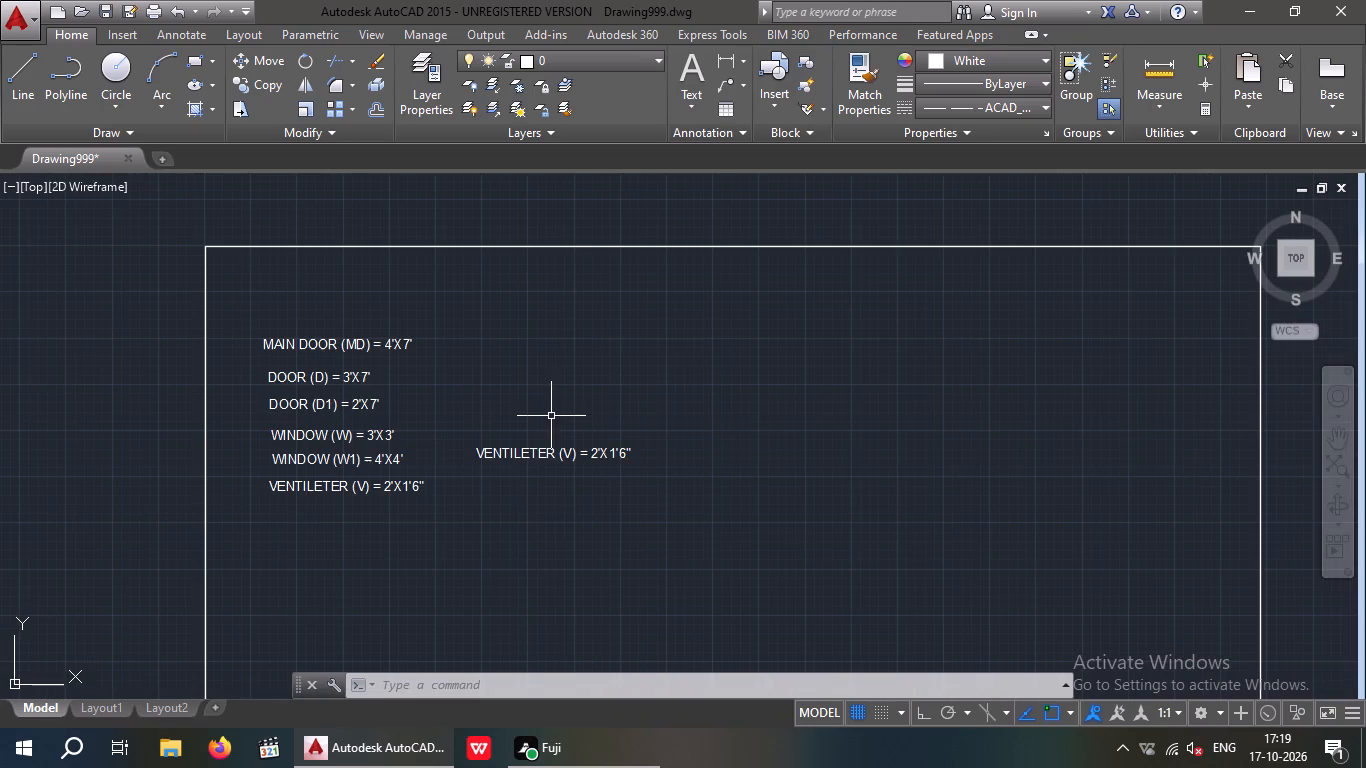
{"action": "left_click_drag", "start_coordinate": [687, 425], "coordinate": [568, 499]}
{"action": "left_click", "coordinate": [469, 481]}
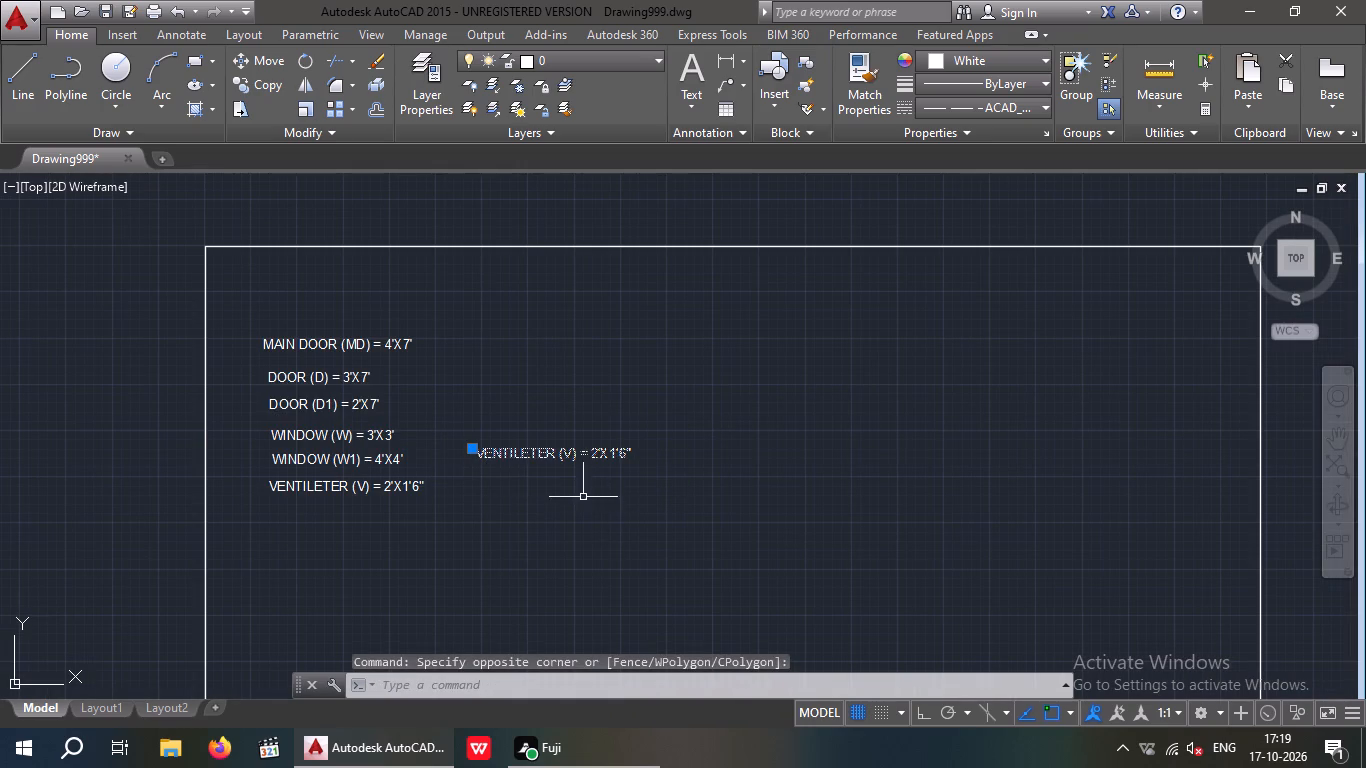
{"action": "left_click", "coordinate": [546, 455]}
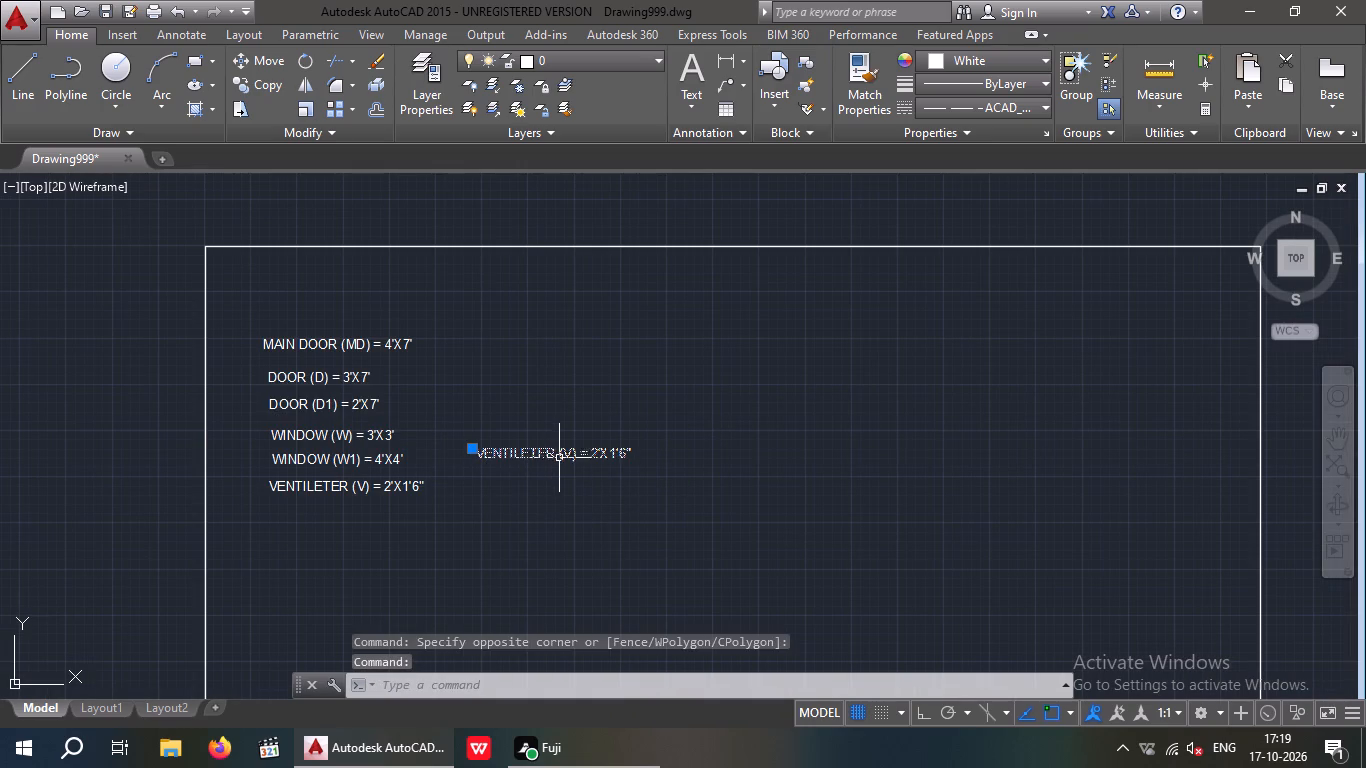
{"action": "key", "text": "Escape"}
{"action": "double_click", "coordinate": [546, 454]}
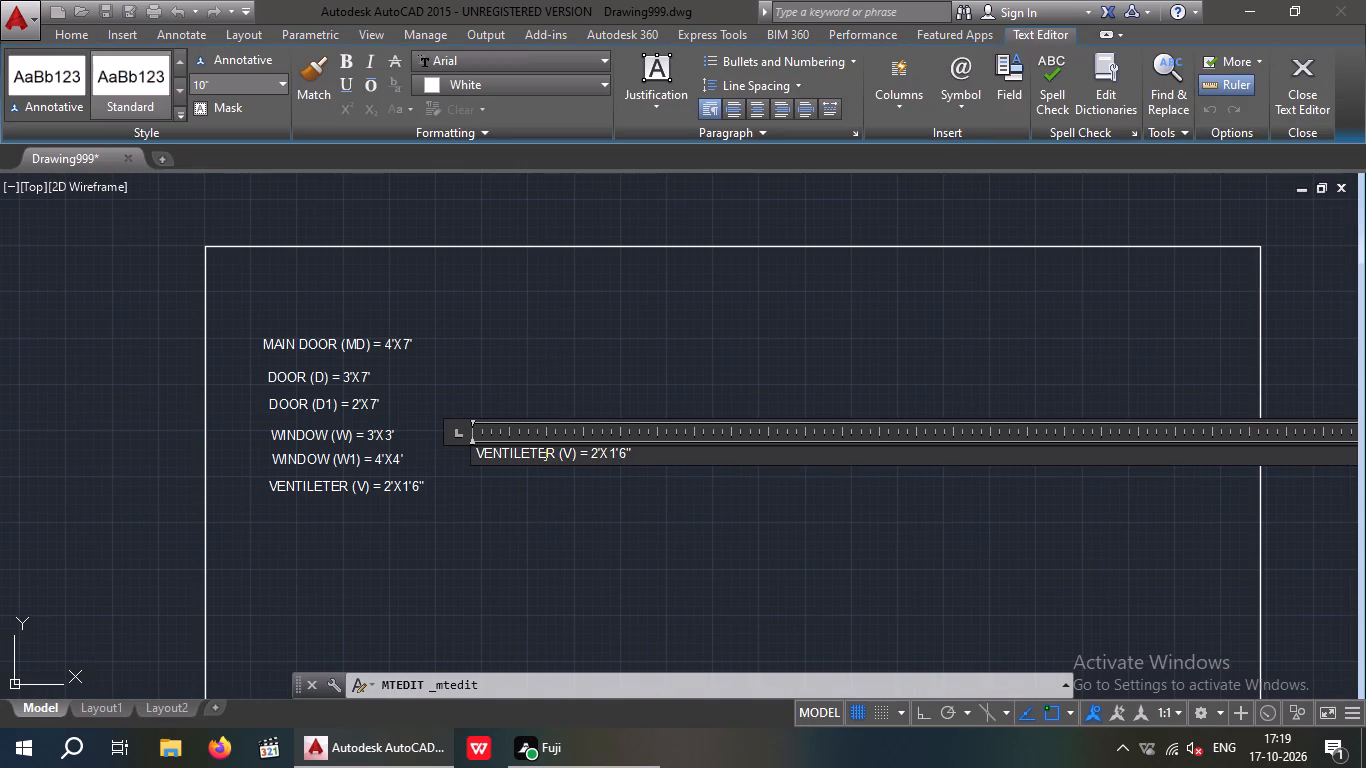
{"action": "left_click", "coordinate": [579, 454]}
{"action": "key", "text": "BackSpace"}
{"action": "key", "text": "BackSpace"}
{"action": "key", "text": "BackSpace"}
{"action": "key", "text": "BackSpace"}
{"action": "key", "text": "BackSpace"}
{"action": "key", "text": "BackSpace"}
{"action": "key", "text": "BackSpace"}
{"action": "key", "text": "BackSpace"}
{"action": "key", "text": "BackSpace"}
{"action": "key", "text": "BackSpace"}
{"action": "key", "text": "BackSpace"}
{"action": "key", "text": "BackSpace"}
{"action": "key", "text": "BackSpace"}
{"action": "key", "text": "BackSpace"}
{"action": "key", "text": "BackSpace"}
{"action": "key", "text": "BackSpace"}
{"action": "key", "text": "BackSpace"}
{"action": "key", "text": "BackSpace"}
{"action": "key", "text": "BackSpace"}
{"action": "key", "text": "BackSpace"}
{"action": "key", "text": "BackSpace"}
{"action": "key", "text": "BackSpace"}
{"action": "type", "text": "COLUMN"}
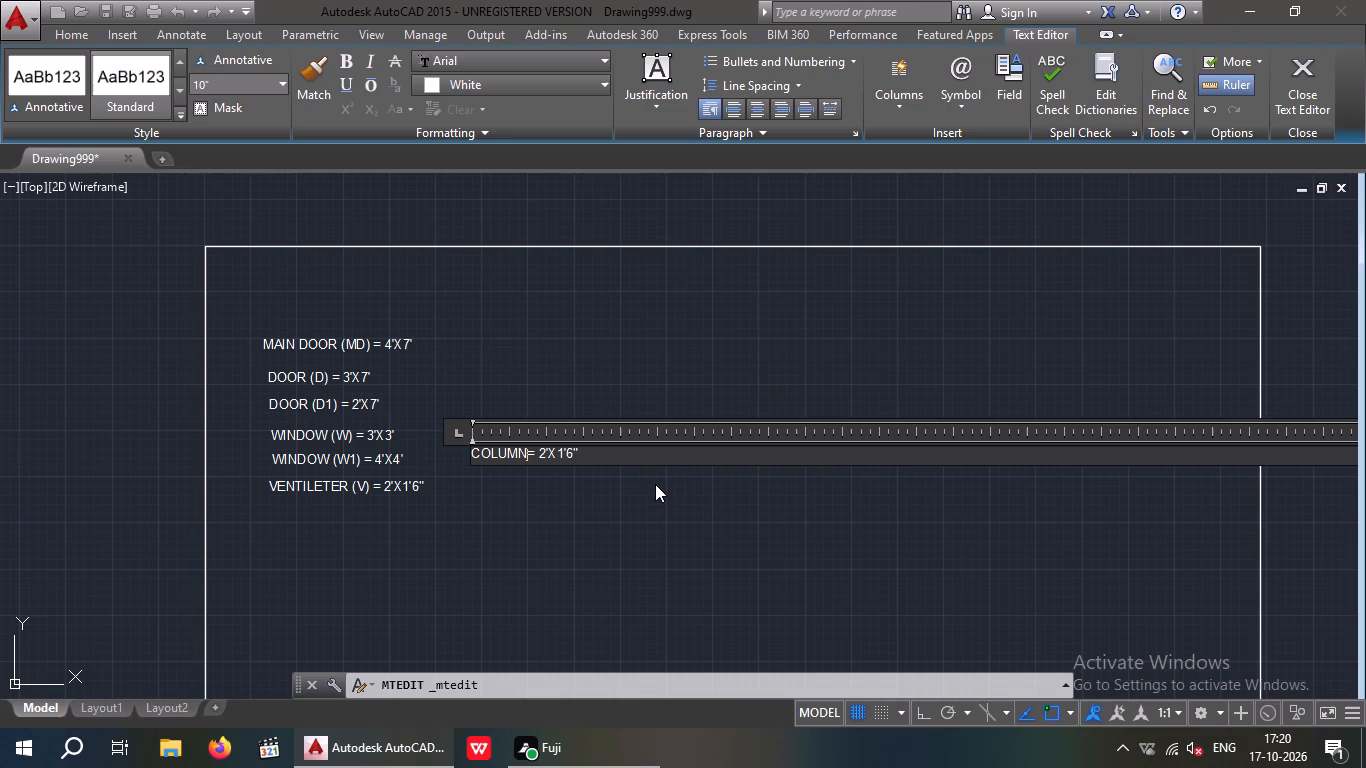
{"action": "key", "text": "space"}
{"action": "key", "text": "s"}
{"action": "key", "text": "i"}
{"action": "type", "text": "ZE"}
{"action": "key", "text": "space"}
Set the size in the COLUMN SIZE note beside the list to 9"X9".
{"action": "scroll", "coordinate": [573, 453], "scroll_direction": "up", "scroll_amount": 2}
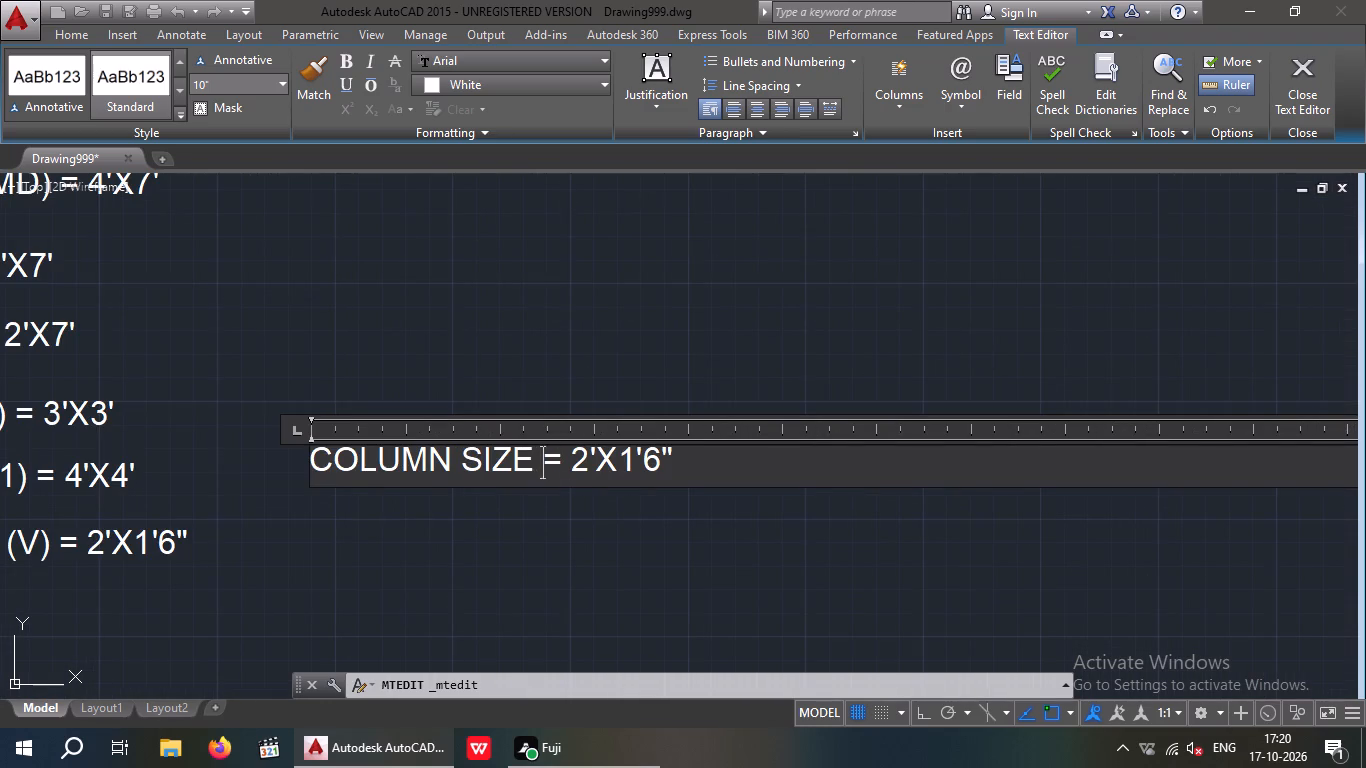
{"action": "left_click", "coordinate": [588, 462]}
{"action": "key", "text": "BackSpace"}
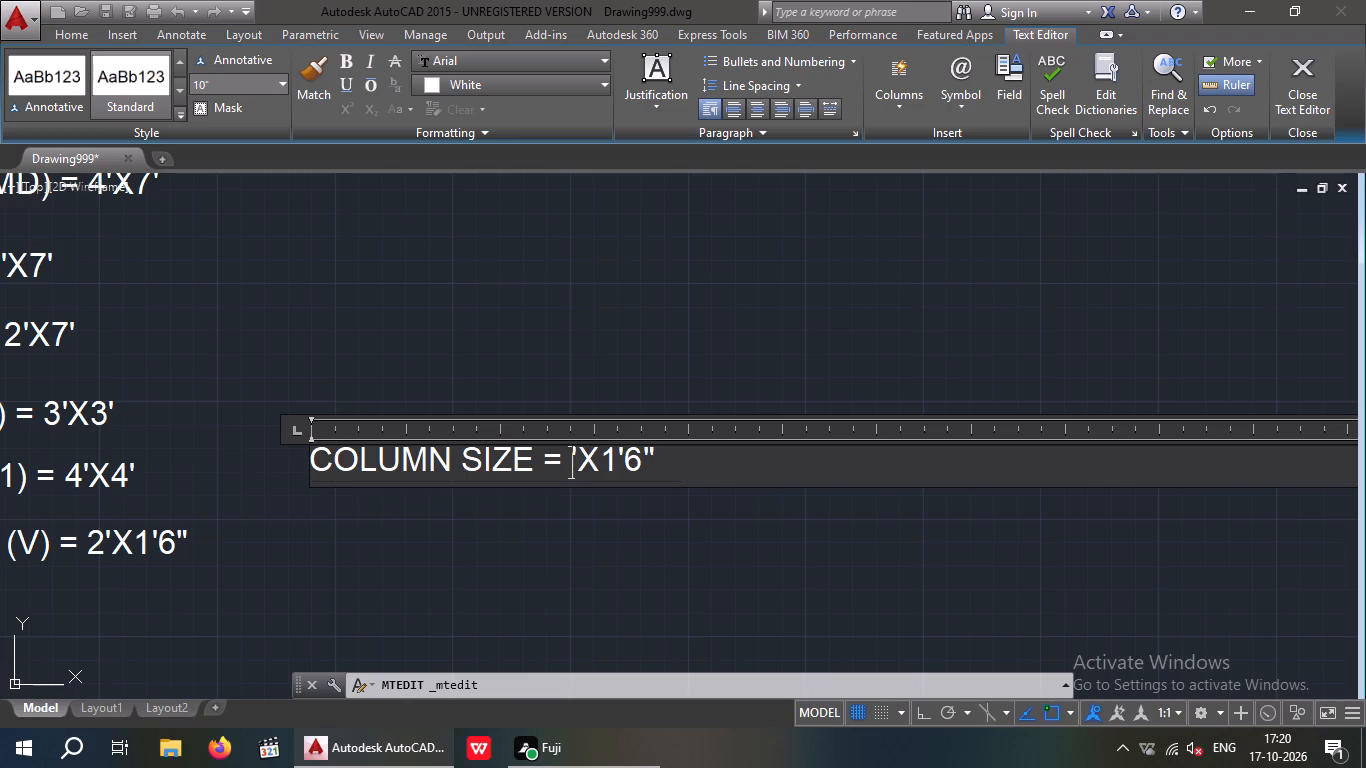
{"action": "key", "text": "9"}
{"action": "key", "text": "Right"}
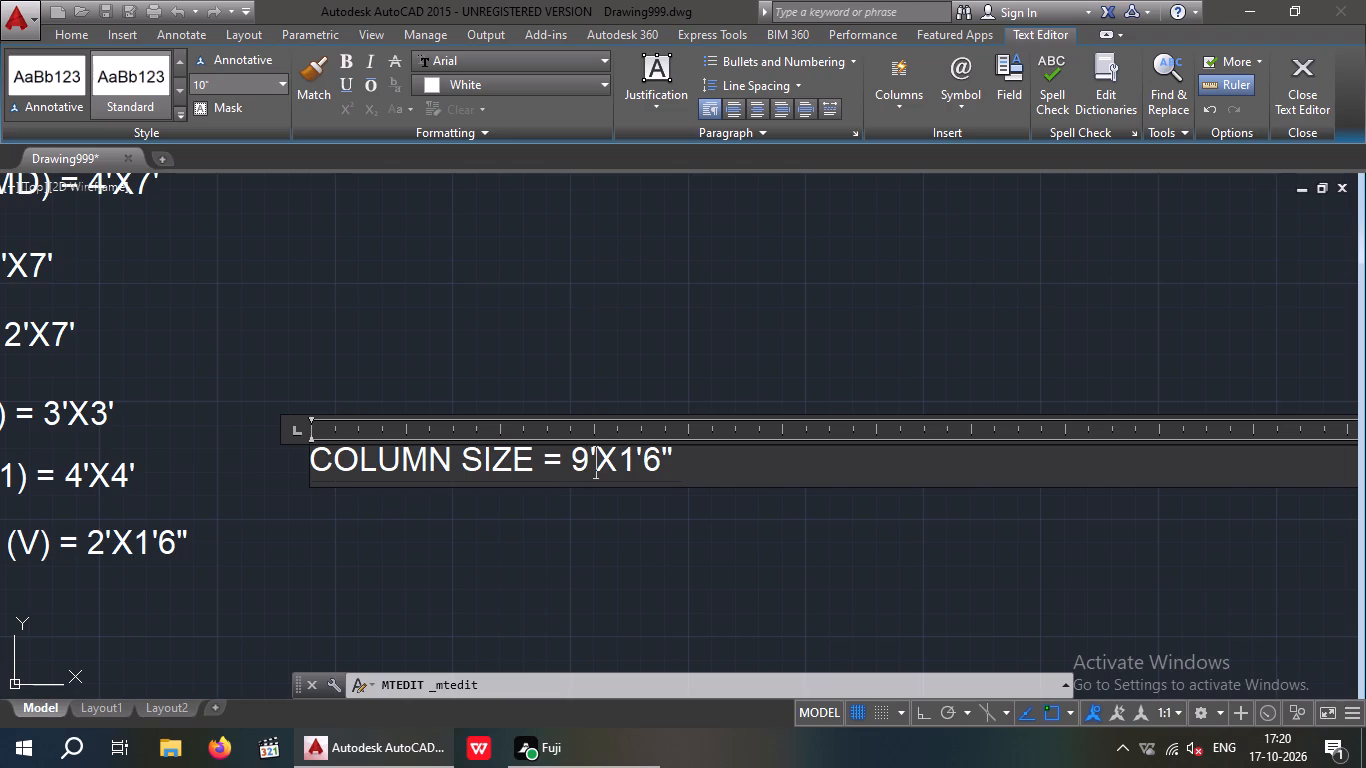
{"action": "key", "text": "BackSpace"}
{"action": "key", "text": "shift+quotedbl"}
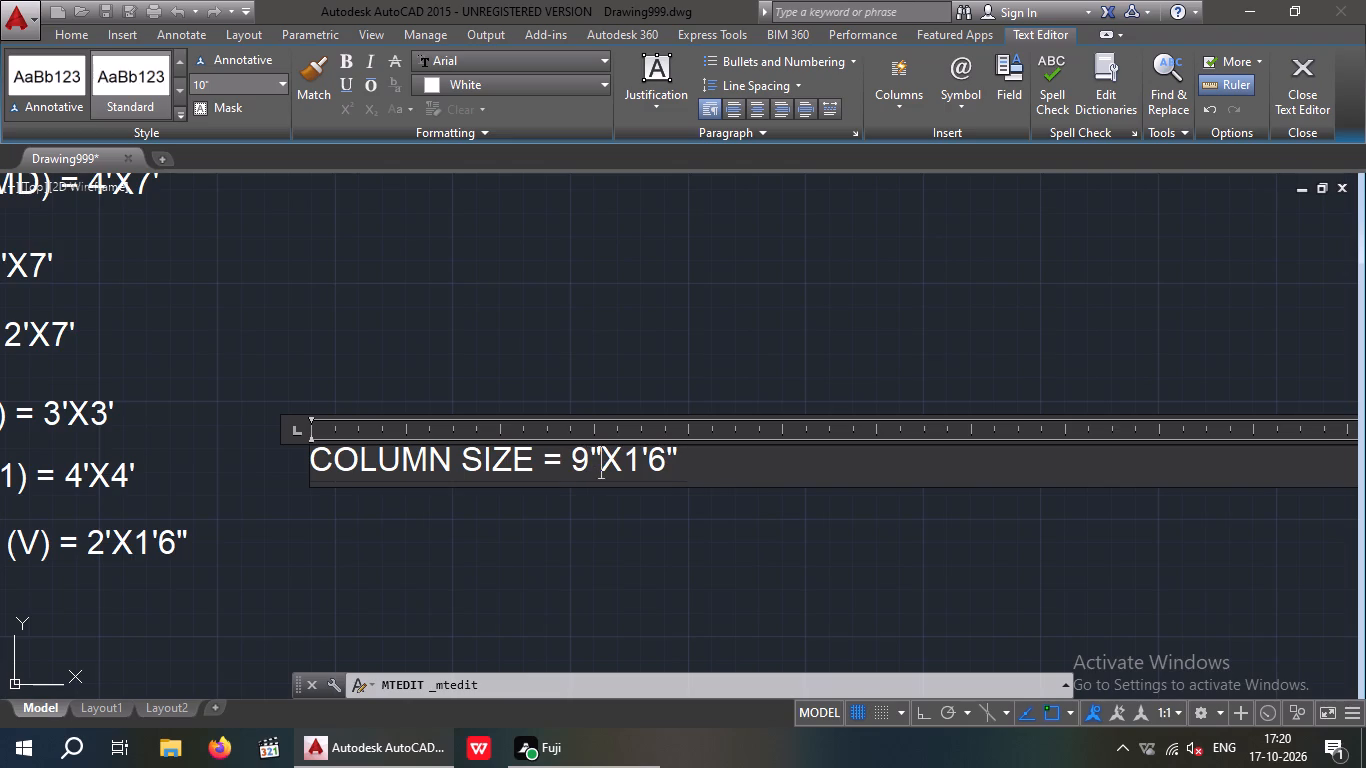
{"action": "key", "text": "Right"}
{"action": "key", "text": "Right"}
{"action": "key", "text": "Right"}
{"action": "key", "text": "BackSpace"}
{"action": "key", "text": "BackSpace"}
{"action": "key", "text": "Right"}
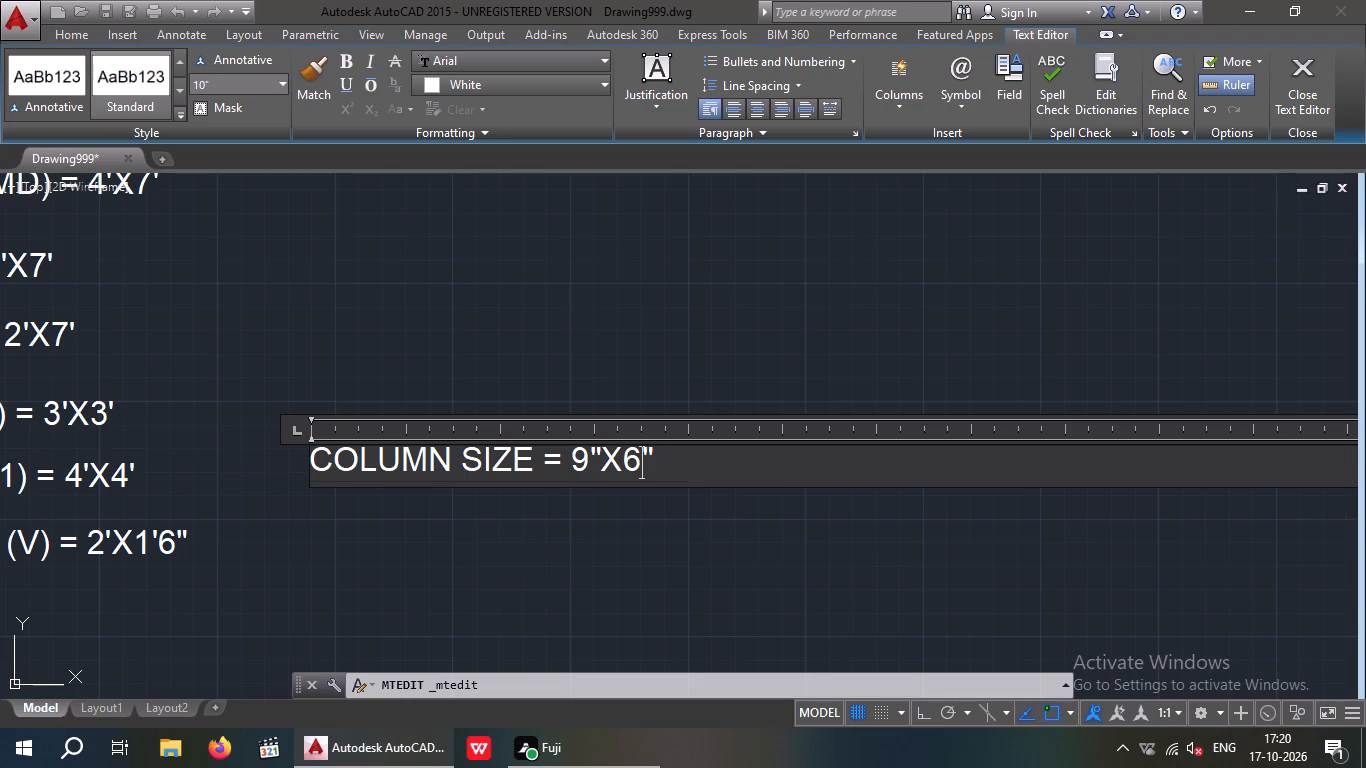
{"action": "key", "text": "BackSpace"}
{"action": "key", "text": "9"}
{"action": "left_click", "coordinate": [560, 335]}
Copy the "COLUMN SIZE = 9"X9"" note to just below the VENTILETER (V) note in the list.
{"action": "scroll", "coordinate": [654, 440], "scroll_direction": "down", "scroll_amount": 2}
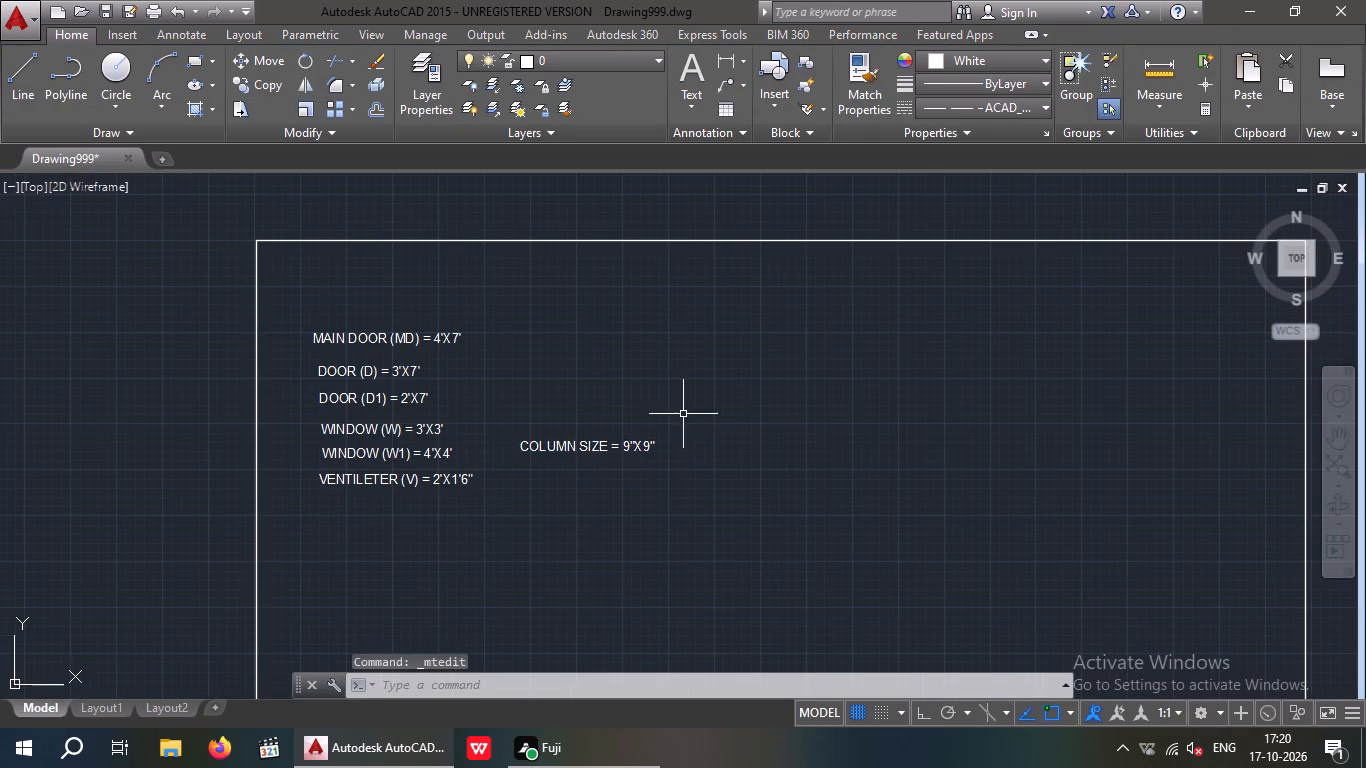
{"action": "left_click_drag", "start_coordinate": [689, 420], "coordinate": [645, 508]}
{"action": "left_click", "coordinate": [520, 492]}
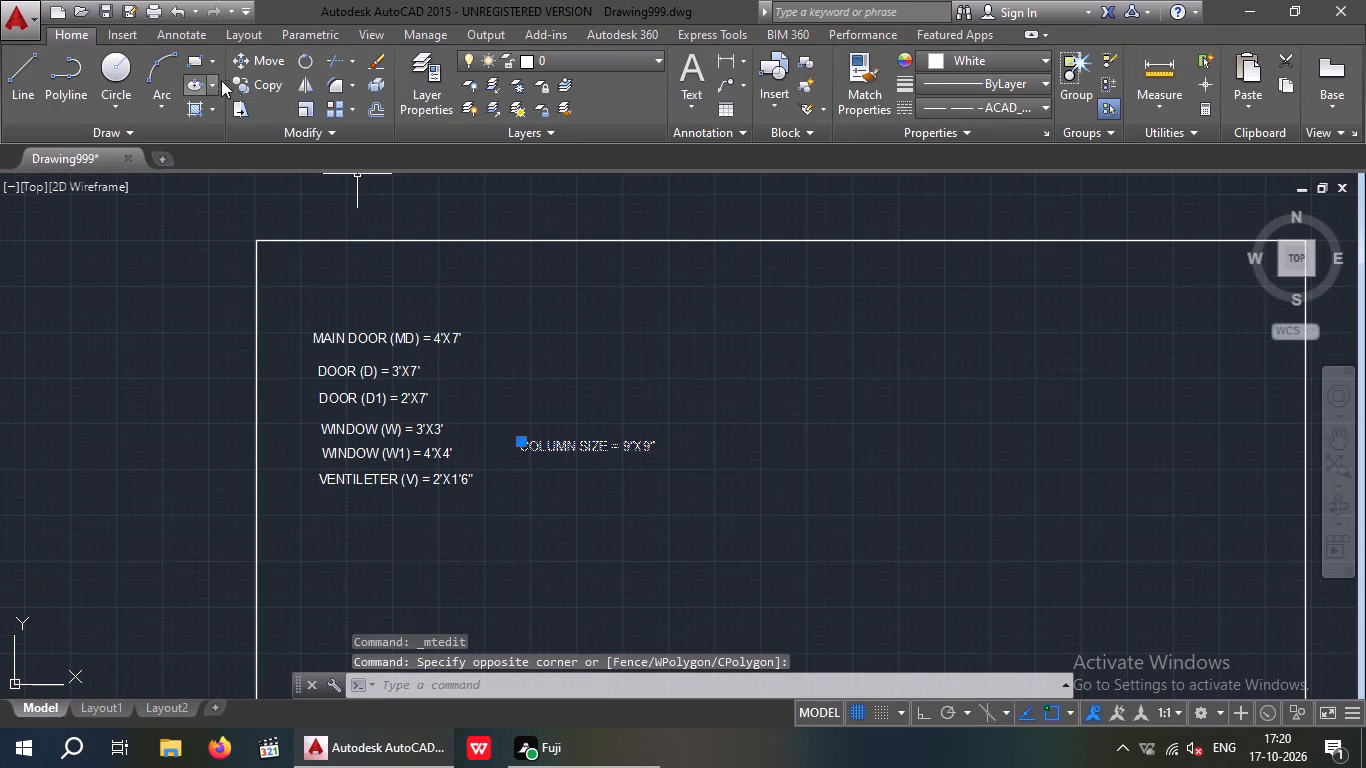
{"action": "left_click", "coordinate": [246, 83]}
{"action": "left_click_drag", "start_coordinate": [529, 451], "coordinate": [532, 470]}
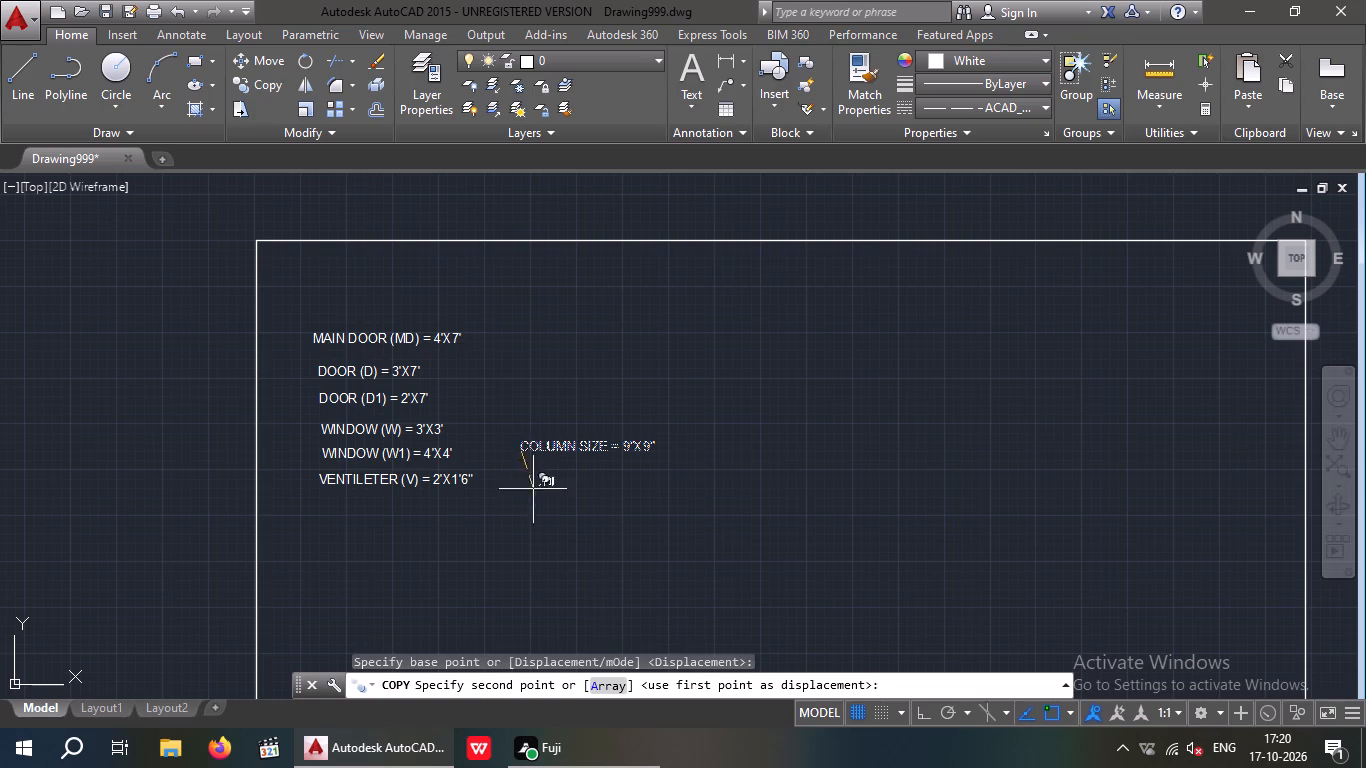
{"action": "left_click", "coordinate": [324, 514]}
{"action": "key", "text": "Escape"}
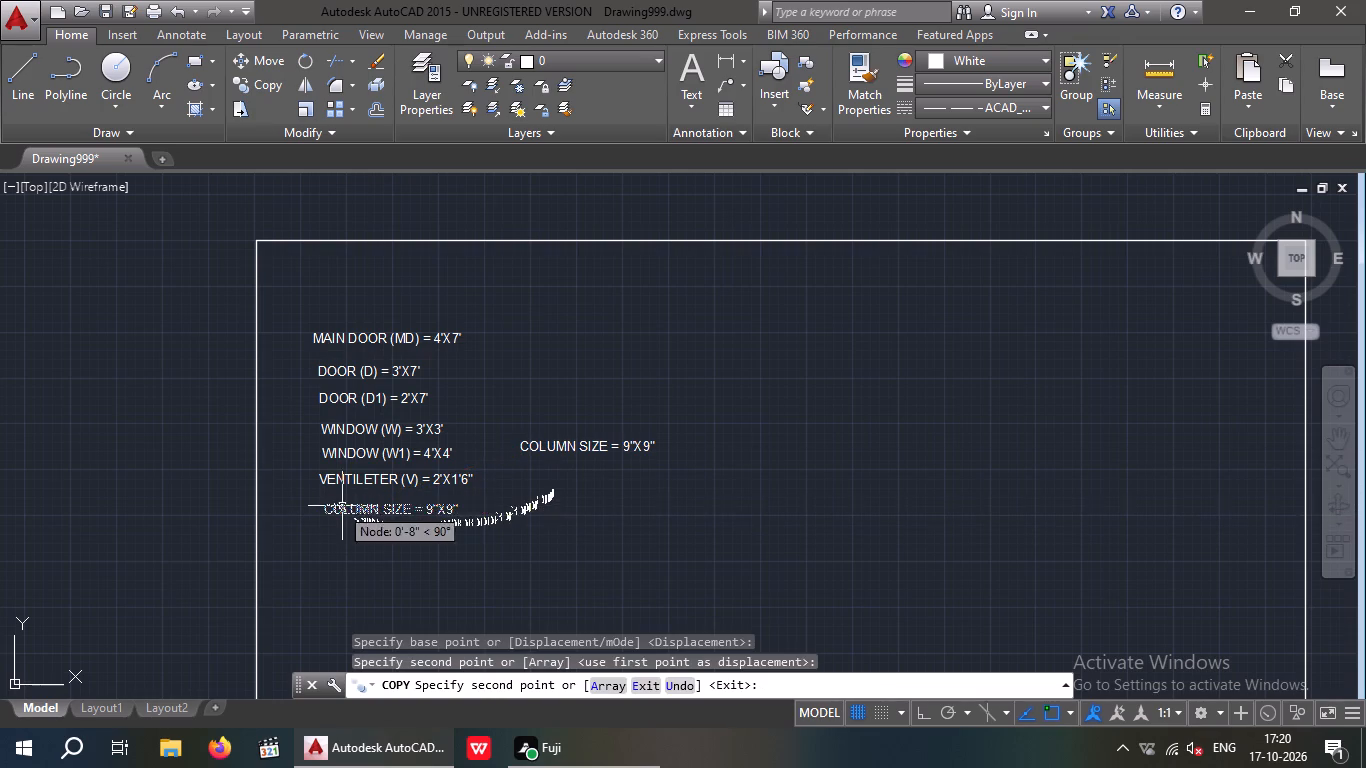
Examine the floor plan, center line diagram, elevation and section alongside the size list rectangle.
{"action": "scroll", "coordinate": [549, 484], "scroll_direction": "down", "scroll_amount": 2}
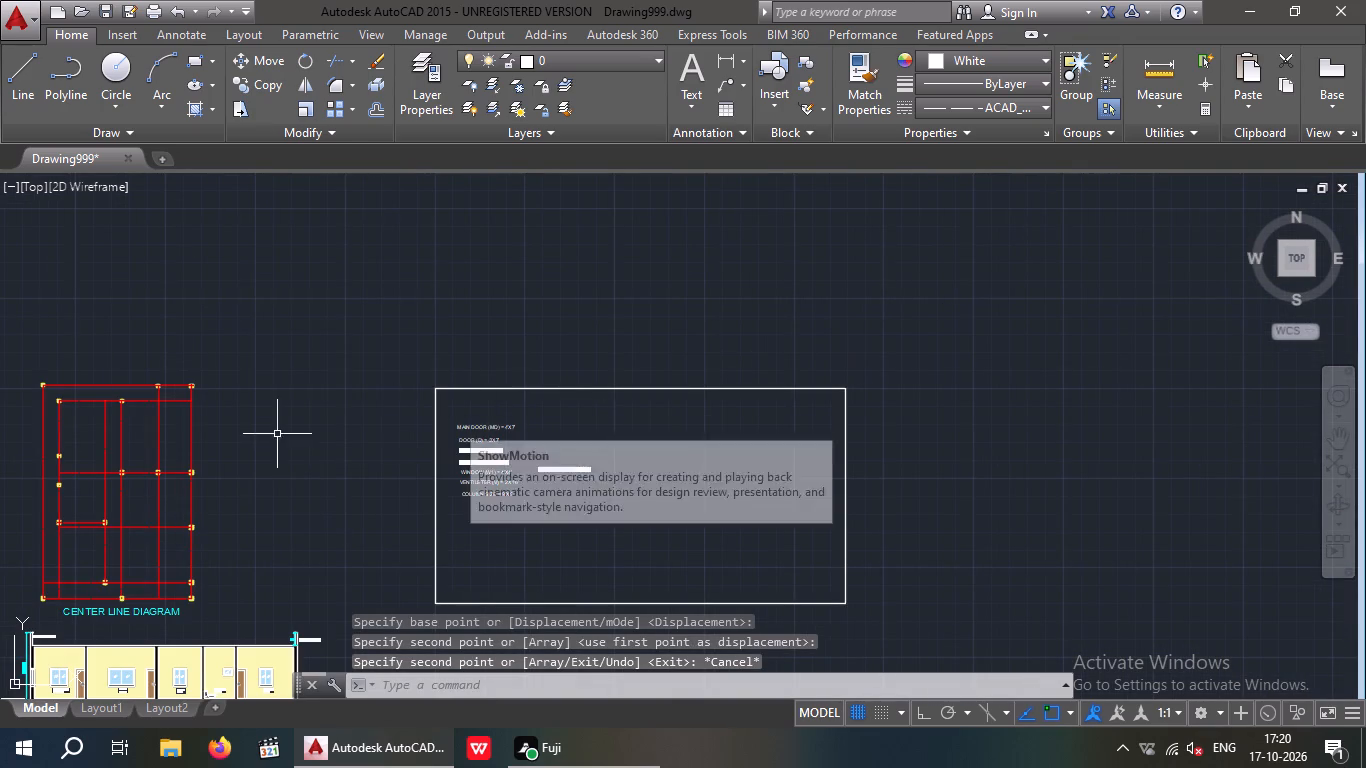
{"action": "middle_click_drag", "start_coordinate": [286, 436], "coordinate": [480, 388]}
{"action": "middle_click", "coordinate": [650, 385]}
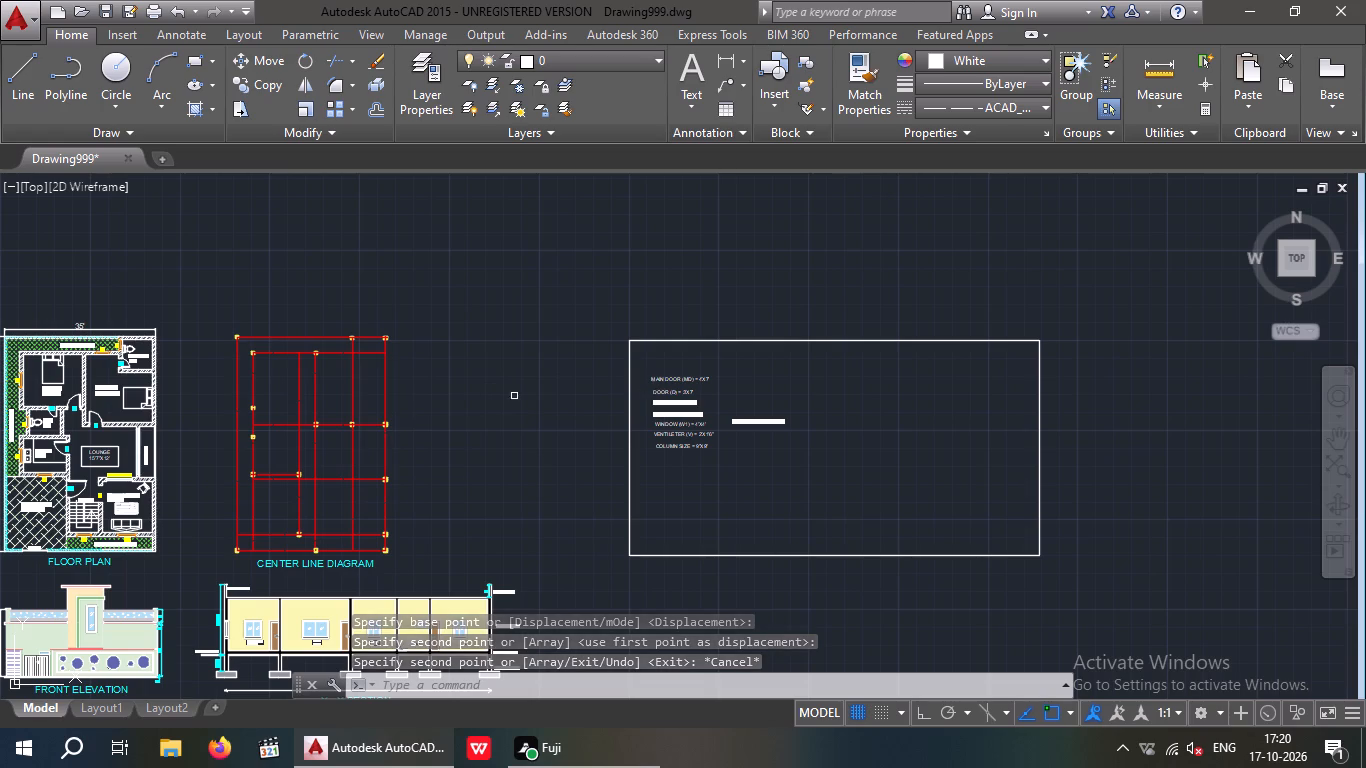
{"action": "middle_click_drag", "start_coordinate": [534, 389], "coordinate": [676, 335]}
{"action": "scroll", "coordinate": [134, 604], "scroll_direction": "up", "scroll_amount": 4}
{"action": "scroll", "coordinate": [155, 530], "scroll_direction": "down", "scroll_amount": 2}
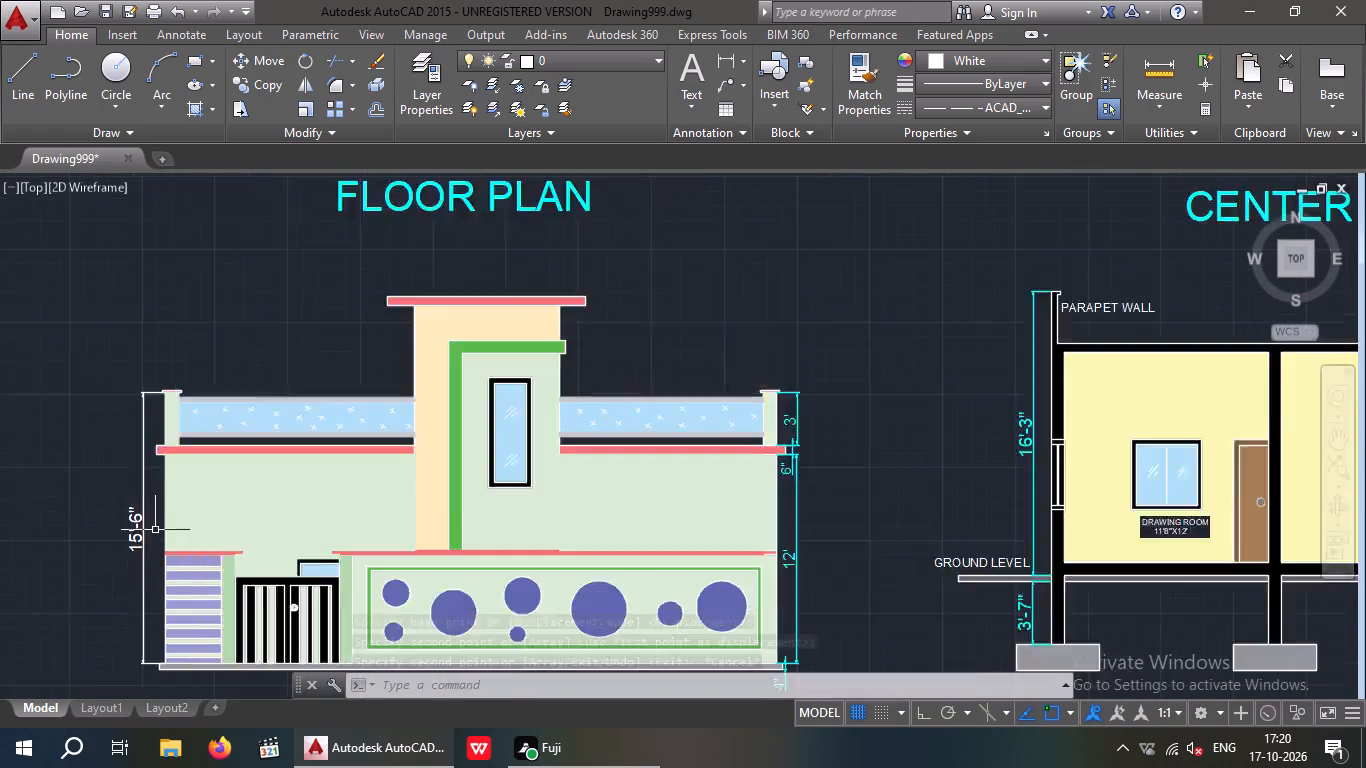
{"action": "scroll", "coordinate": [155, 530], "scroll_direction": "down", "scroll_amount": 1}
{"action": "scroll", "coordinate": [380, 464], "scroll_direction": "down", "scroll_amount": 1}
{"action": "middle_click_drag", "start_coordinate": [373, 476], "coordinate": [111, 601]}
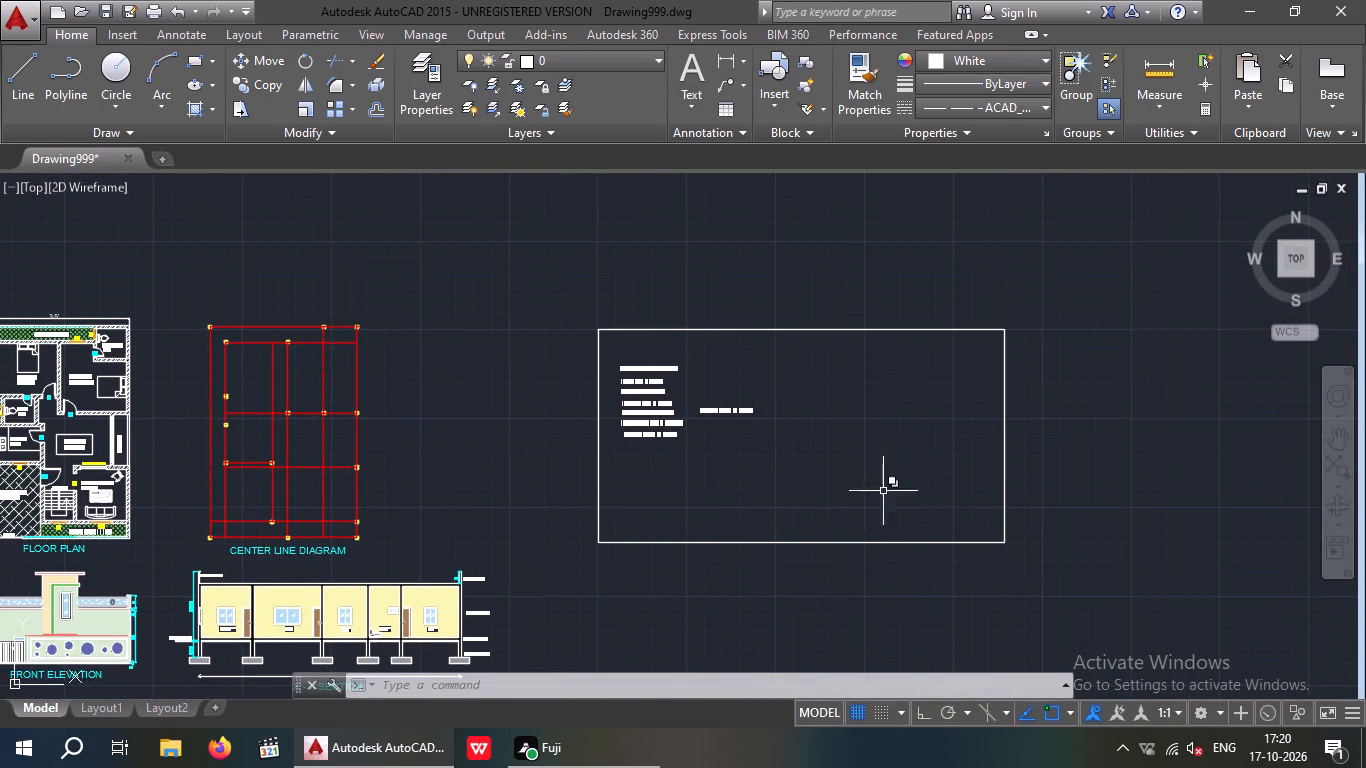
{"action": "scroll", "coordinate": [673, 376], "scroll_direction": "up", "scroll_amount": 2}
{"action": "scroll", "coordinate": [696, 357], "scroll_direction": "down", "scroll_amount": 3}
{"action": "scroll", "coordinate": [690, 380], "scroll_direction": "up", "scroll_amount": 2}
{"action": "middle_click_drag", "start_coordinate": [692, 376], "coordinate": [808, 387]}
{"action": "scroll", "coordinate": [808, 387], "scroll_direction": "up", "scroll_amount": 1}
{"action": "scroll", "coordinate": [808, 385], "scroll_direction": "down", "scroll_amount": 2}
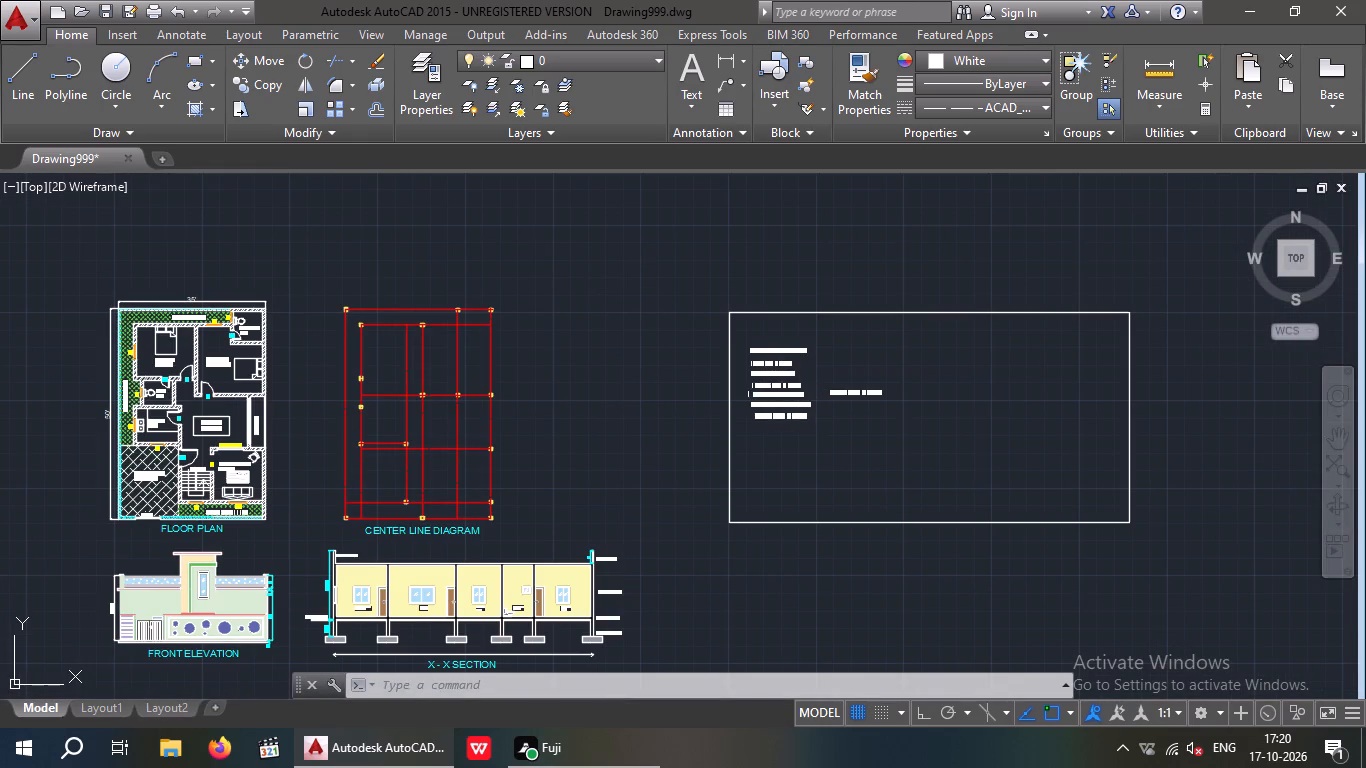
Copy the spare COLUMN SIZE note beside the list to above the MAIN DOOR (MD) note, near the rectangle's upper edge.
{"action": "scroll", "coordinate": [822, 344], "scroll_direction": "up", "scroll_amount": 2}
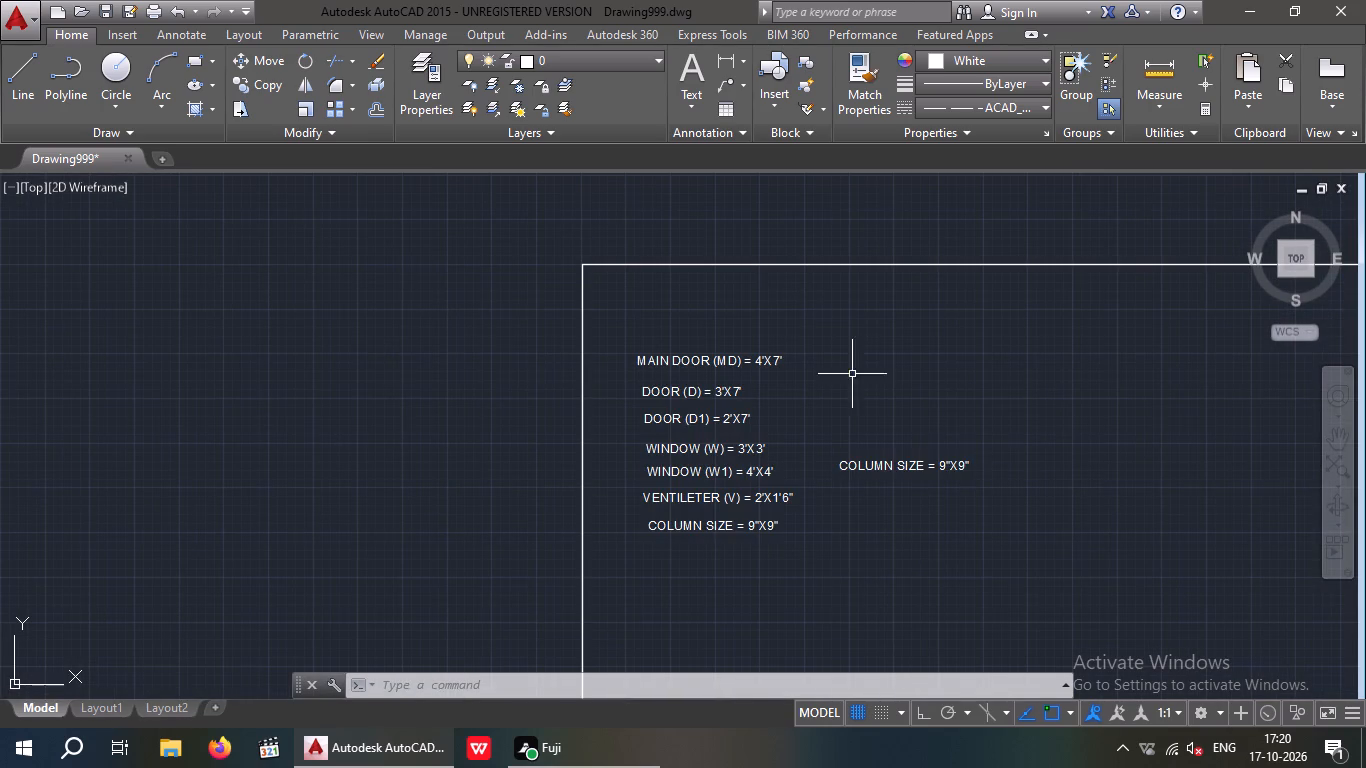
{"action": "left_click_drag", "start_coordinate": [1039, 443], "coordinate": [917, 485]}
{"action": "left_click", "coordinate": [818, 477]}
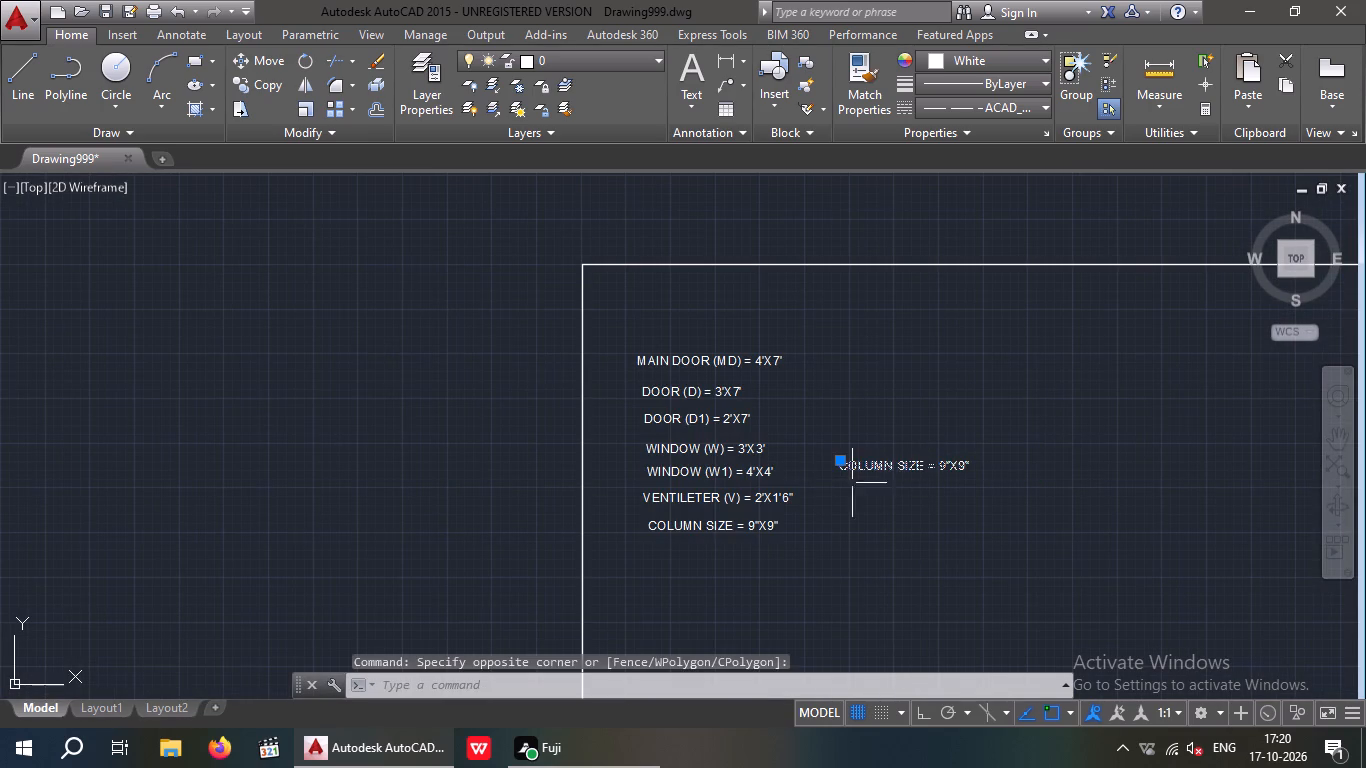
{"action": "left_click", "coordinate": [261, 90]}
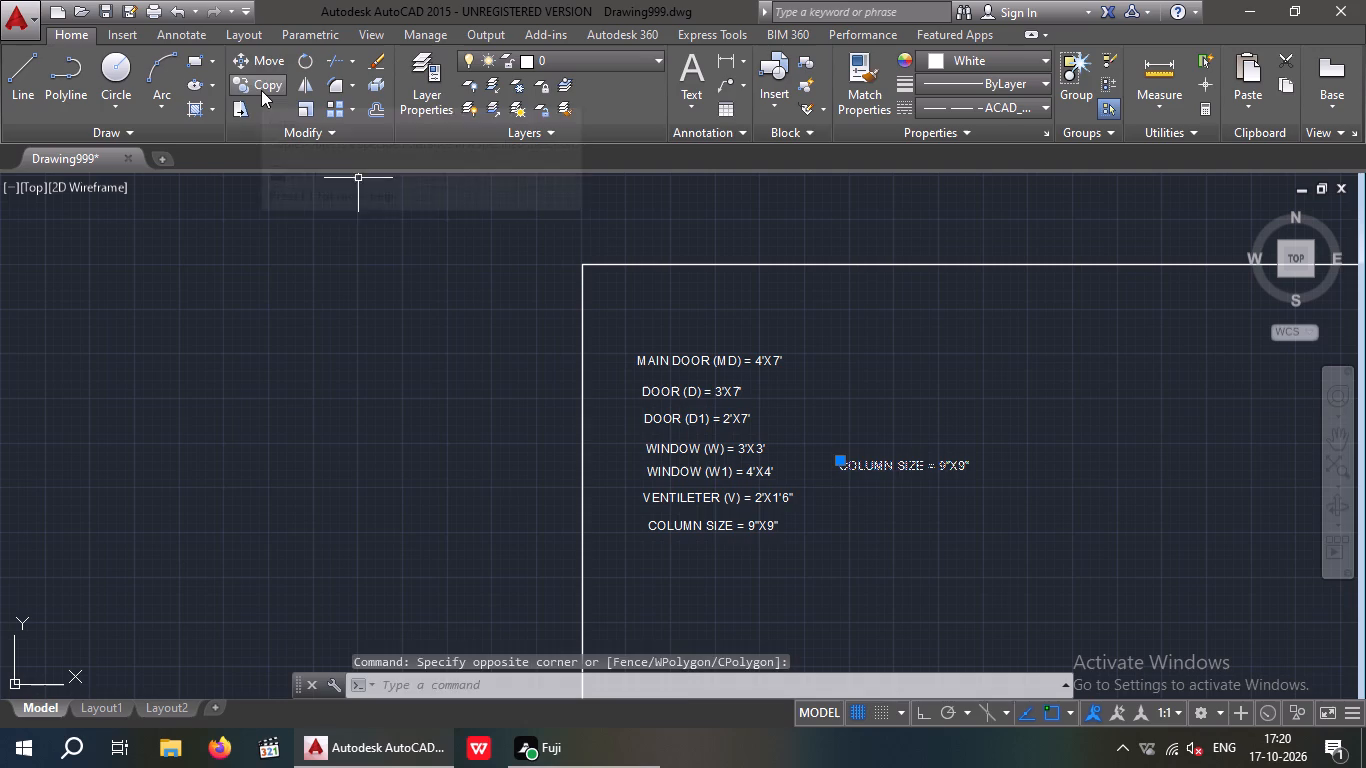
{"action": "left_click", "coordinate": [855, 475]}
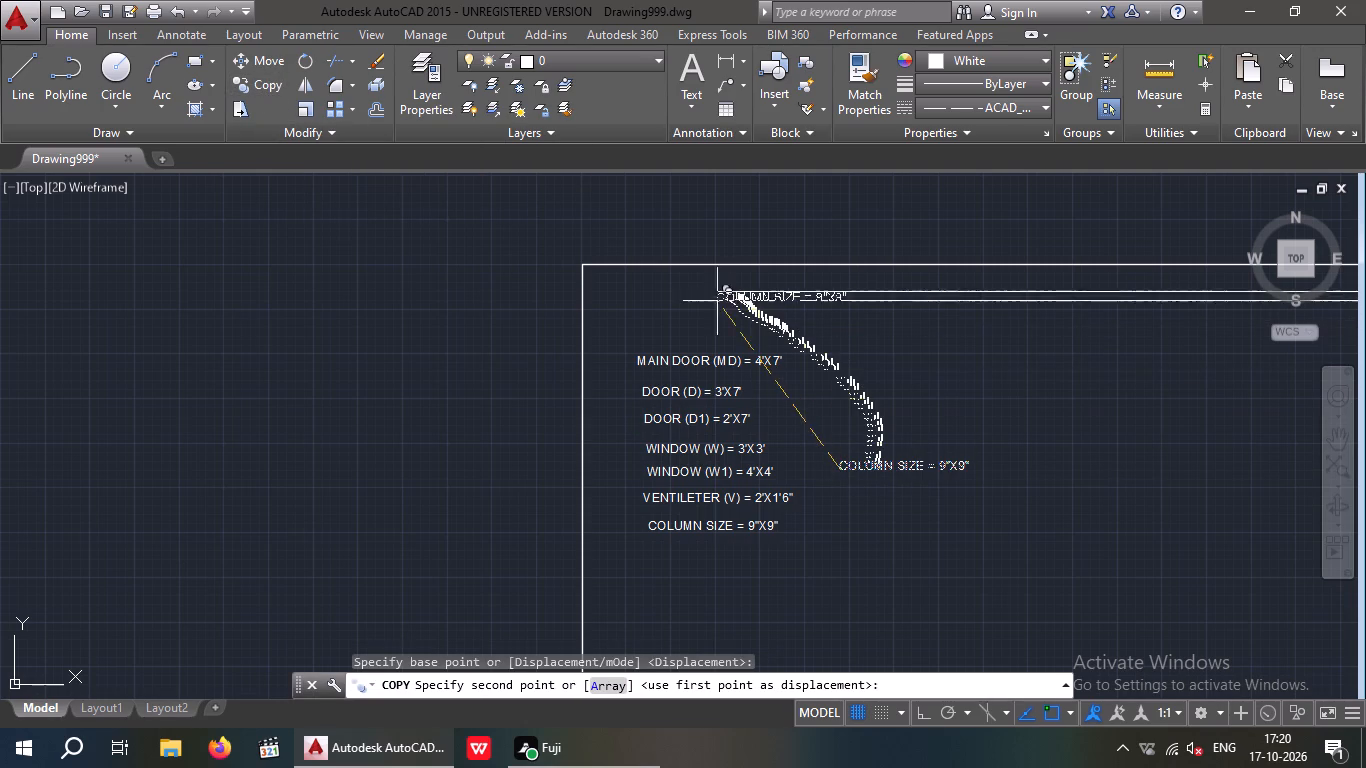
{"action": "left_click", "coordinate": [737, 303]}
{"action": "key", "text": "Escape"}
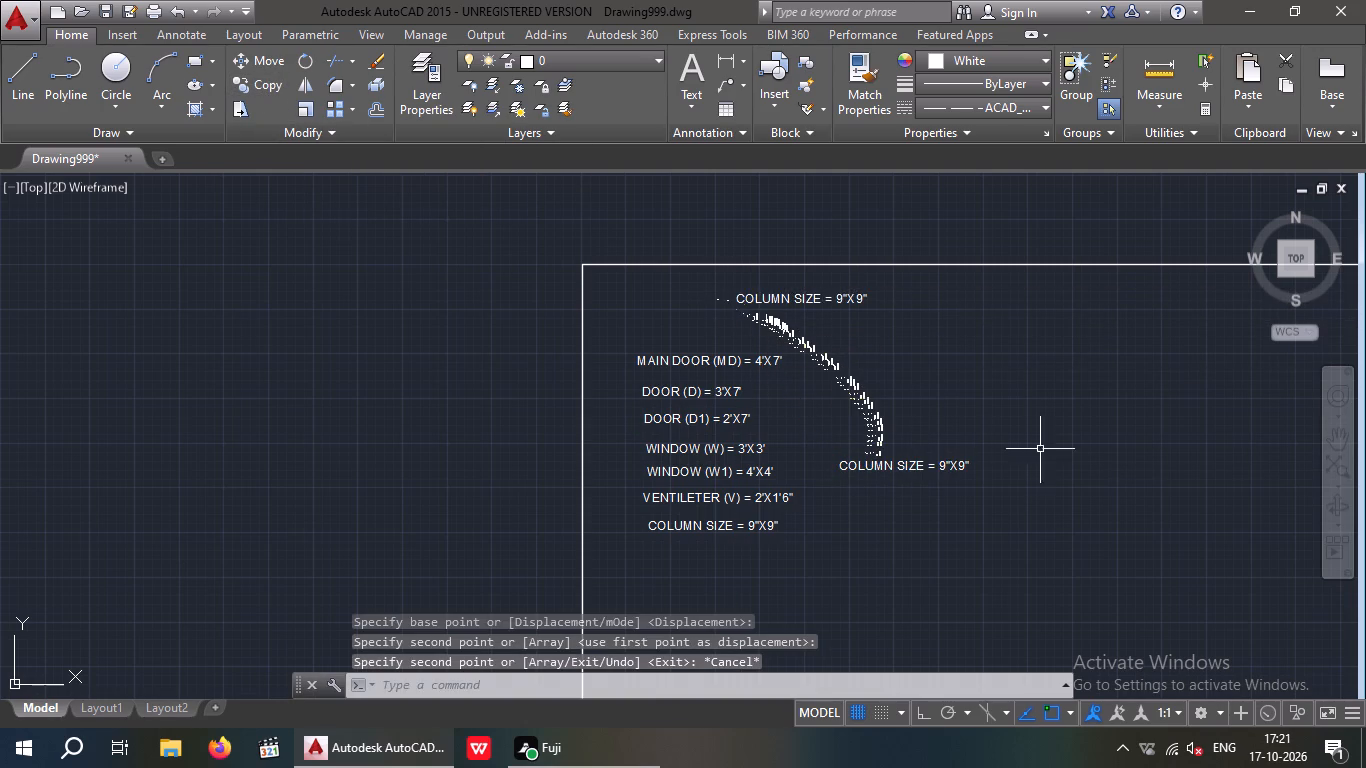
Open the COLUMN SIZE note above the list for editing and try a text height of 16".
{"action": "double_click", "coordinate": [809, 292]}
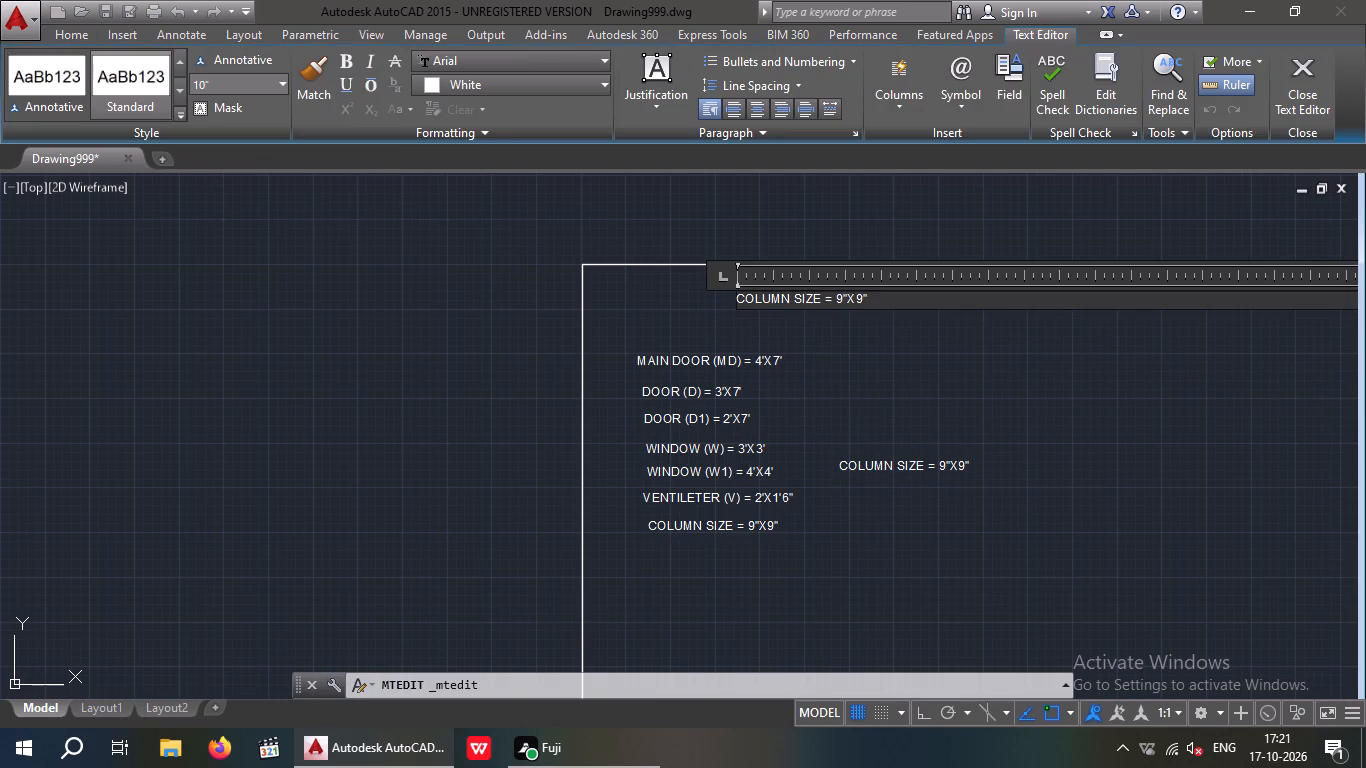
{"action": "left_click", "coordinate": [247, 90]}
{"action": "type", "text": "16"}
{"action": "key", "text": "shift+quotedbl"}
{"action": "key", "text": "Return"}
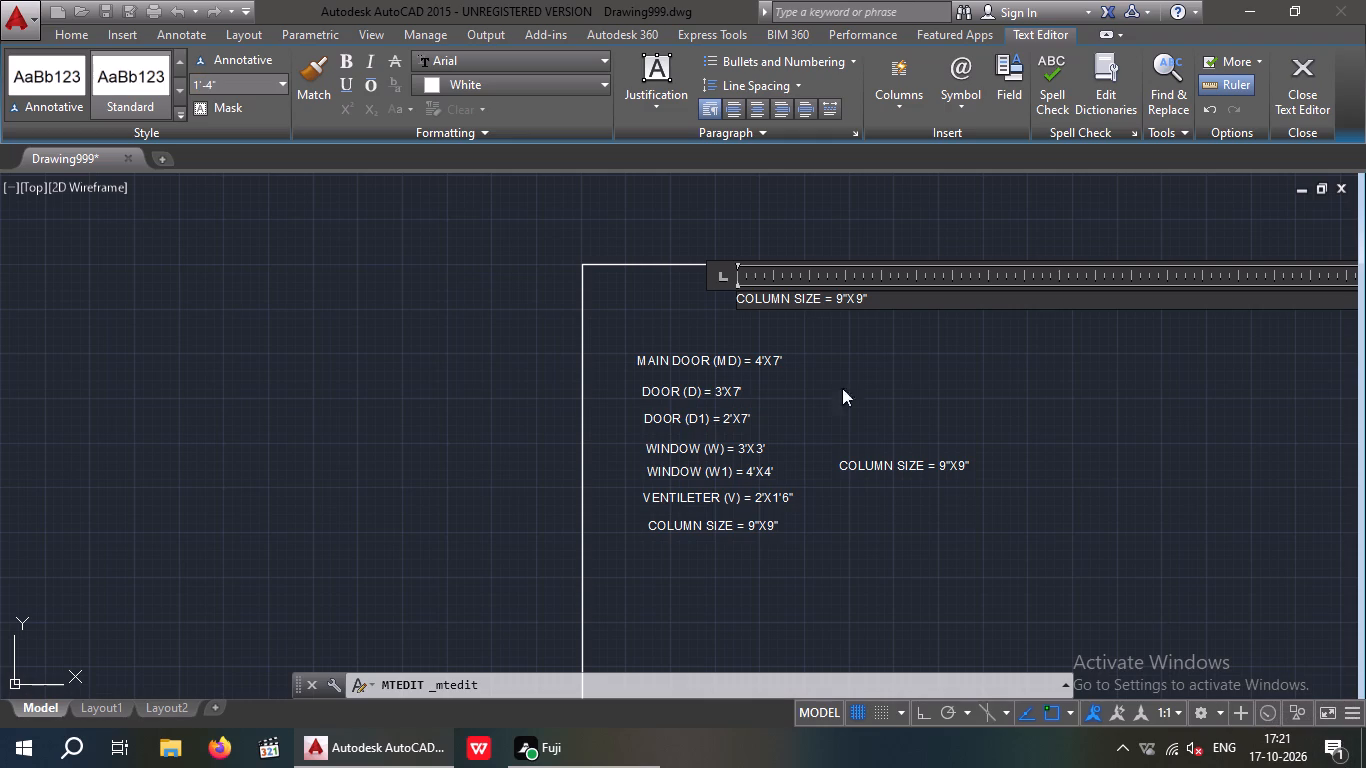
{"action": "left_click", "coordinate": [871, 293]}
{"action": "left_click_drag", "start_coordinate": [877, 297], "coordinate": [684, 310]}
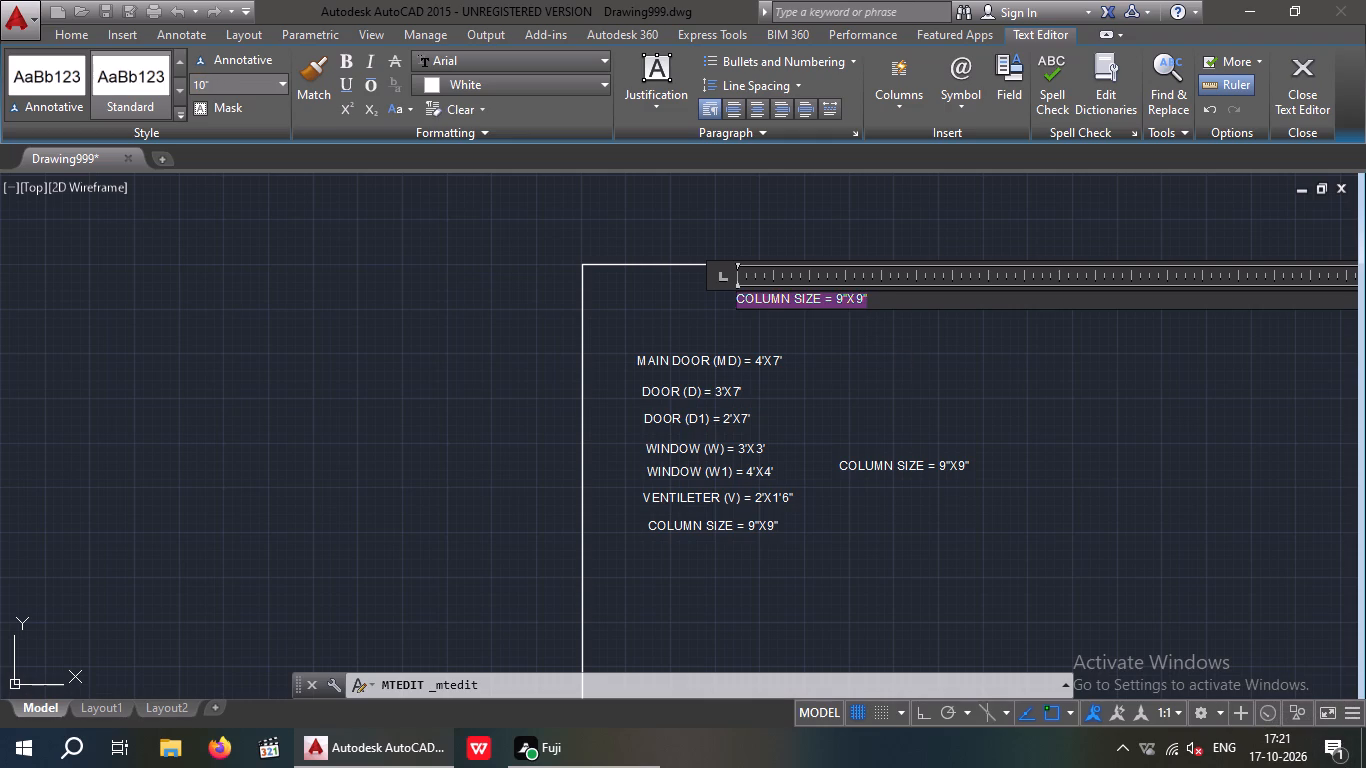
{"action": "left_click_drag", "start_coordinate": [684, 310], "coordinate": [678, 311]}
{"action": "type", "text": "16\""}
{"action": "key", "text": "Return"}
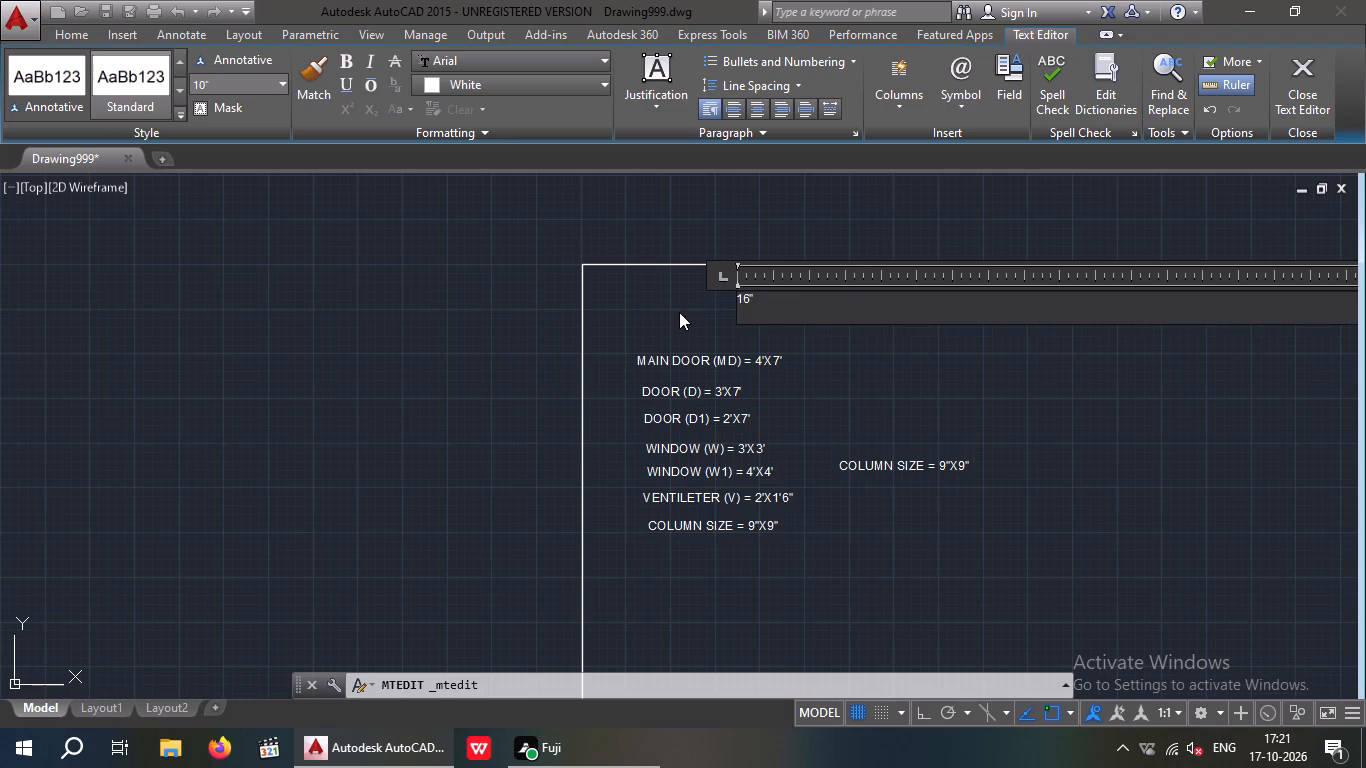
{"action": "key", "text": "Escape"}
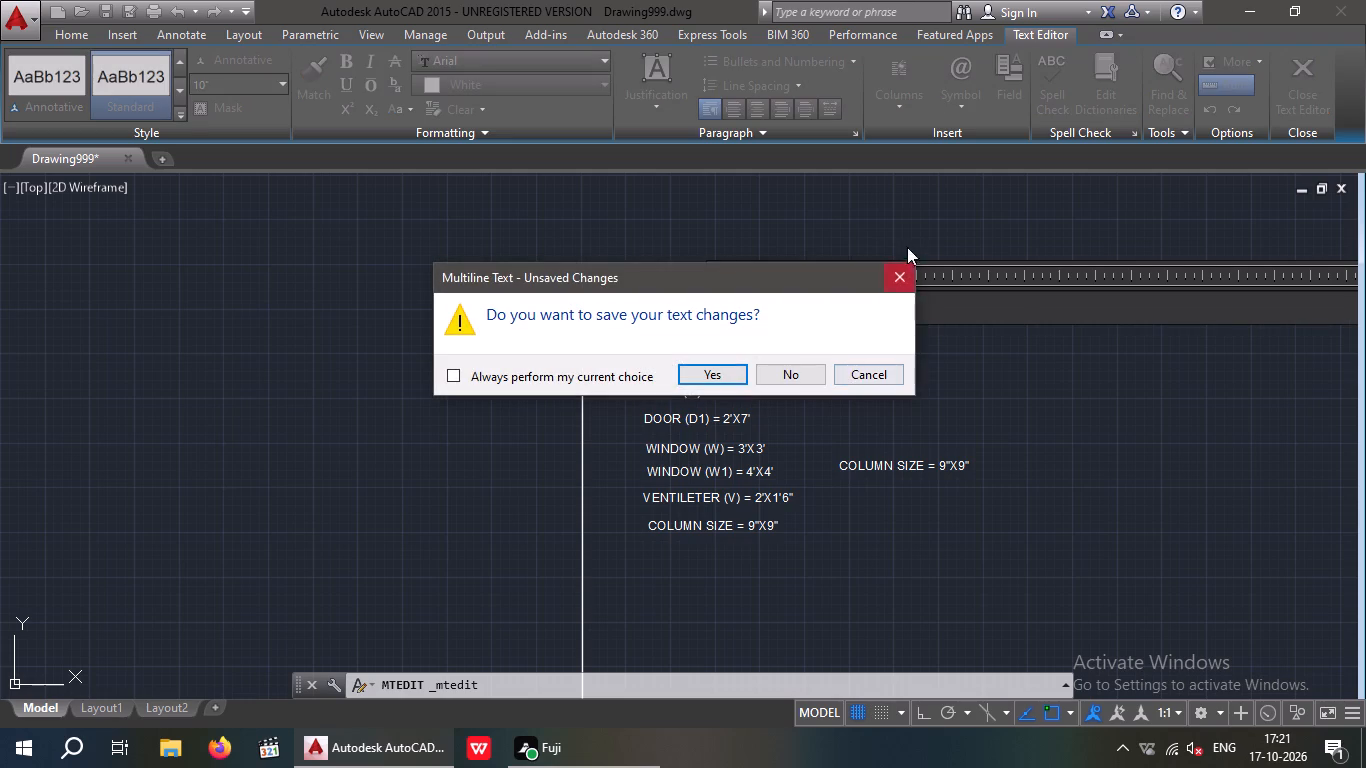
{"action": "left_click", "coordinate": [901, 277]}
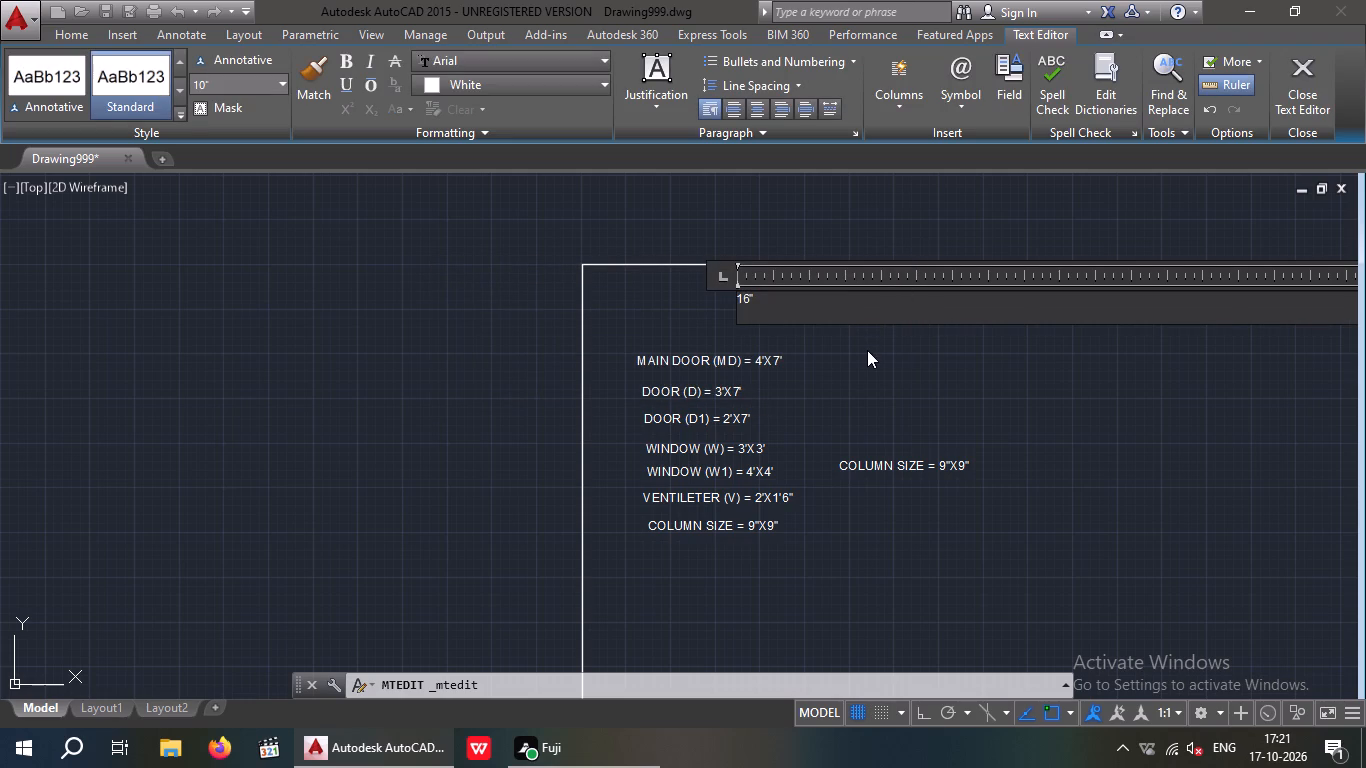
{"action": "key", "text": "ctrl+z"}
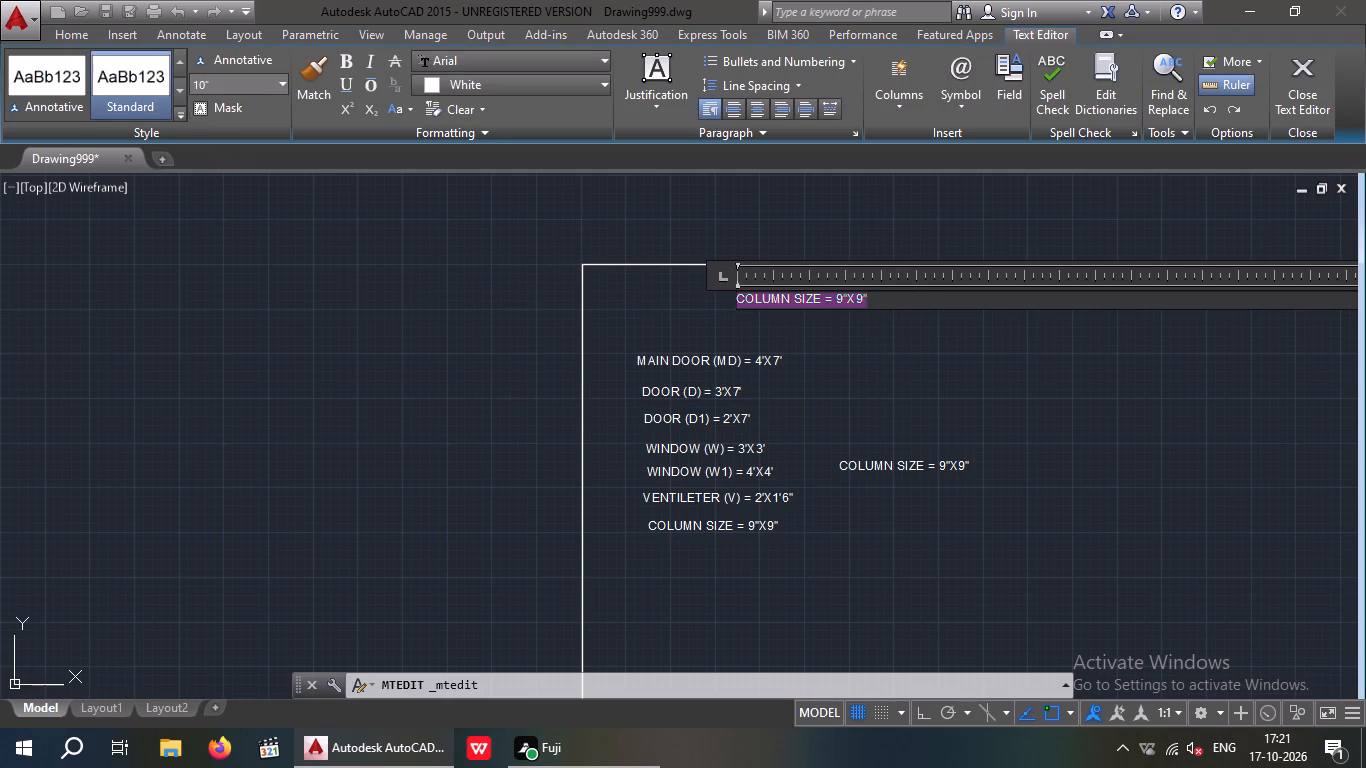
Set the text height of the whole COLUMN SIZE note above the list to 16".
{"action": "left_click", "coordinate": [226, 83]}
{"action": "type", "text": "16\""}
{"action": "key", "text": "Return"}
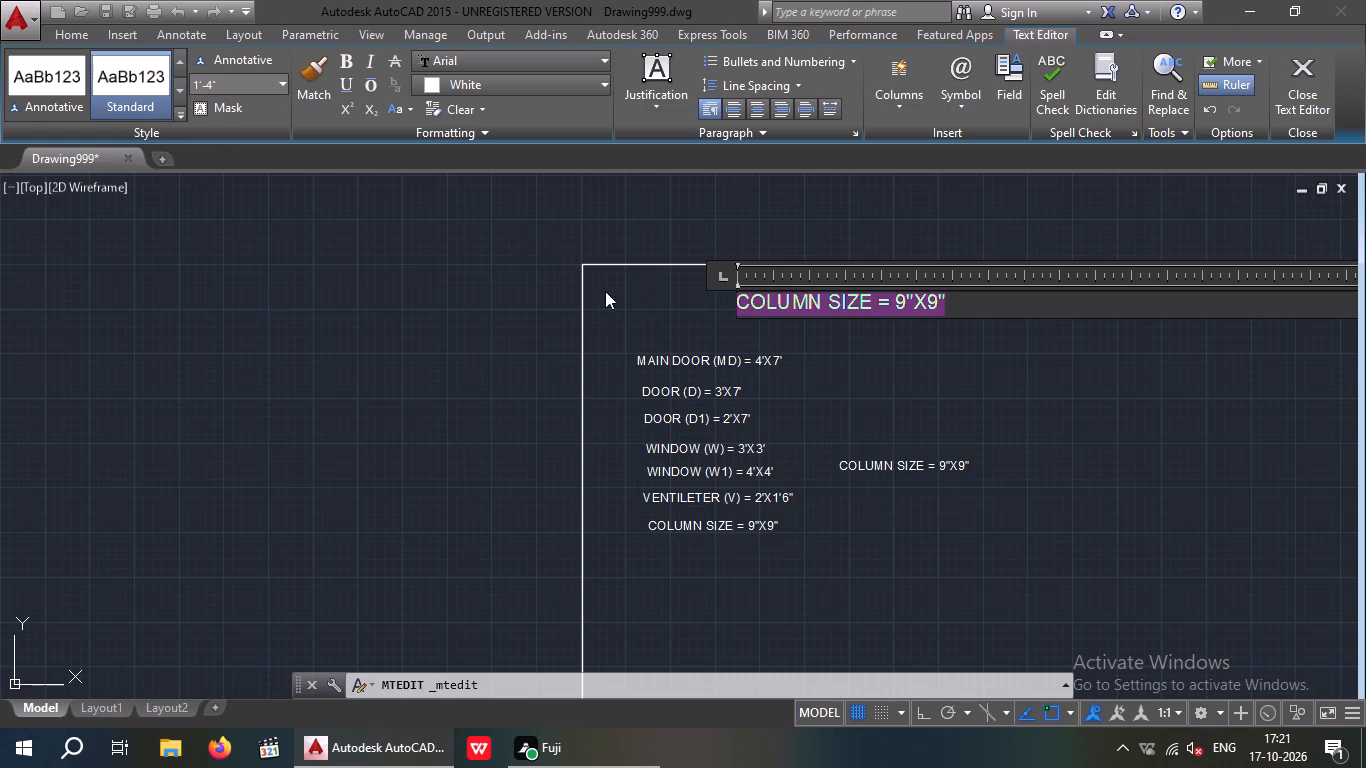
Replace the text of the COLUMN SIZE note above the list with the title 30'X50' HOUSE PLAN DETAILS.
{"action": "key", "text": "BackSpace"}
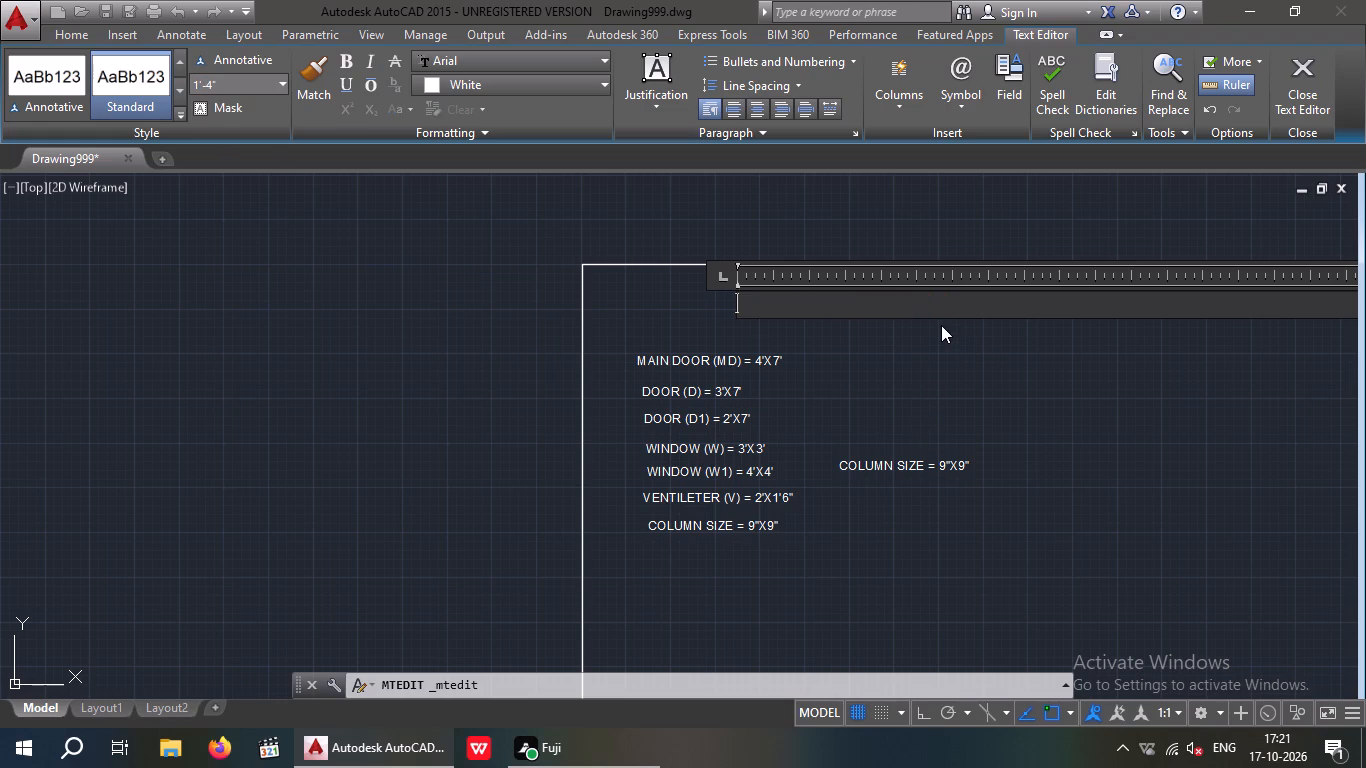
{"action": "key", "text": "BackSpace"}
{"action": "type", "text": "30"}
{"action": "type", "text": "'X"}
{"action": "type", "text": "50"}
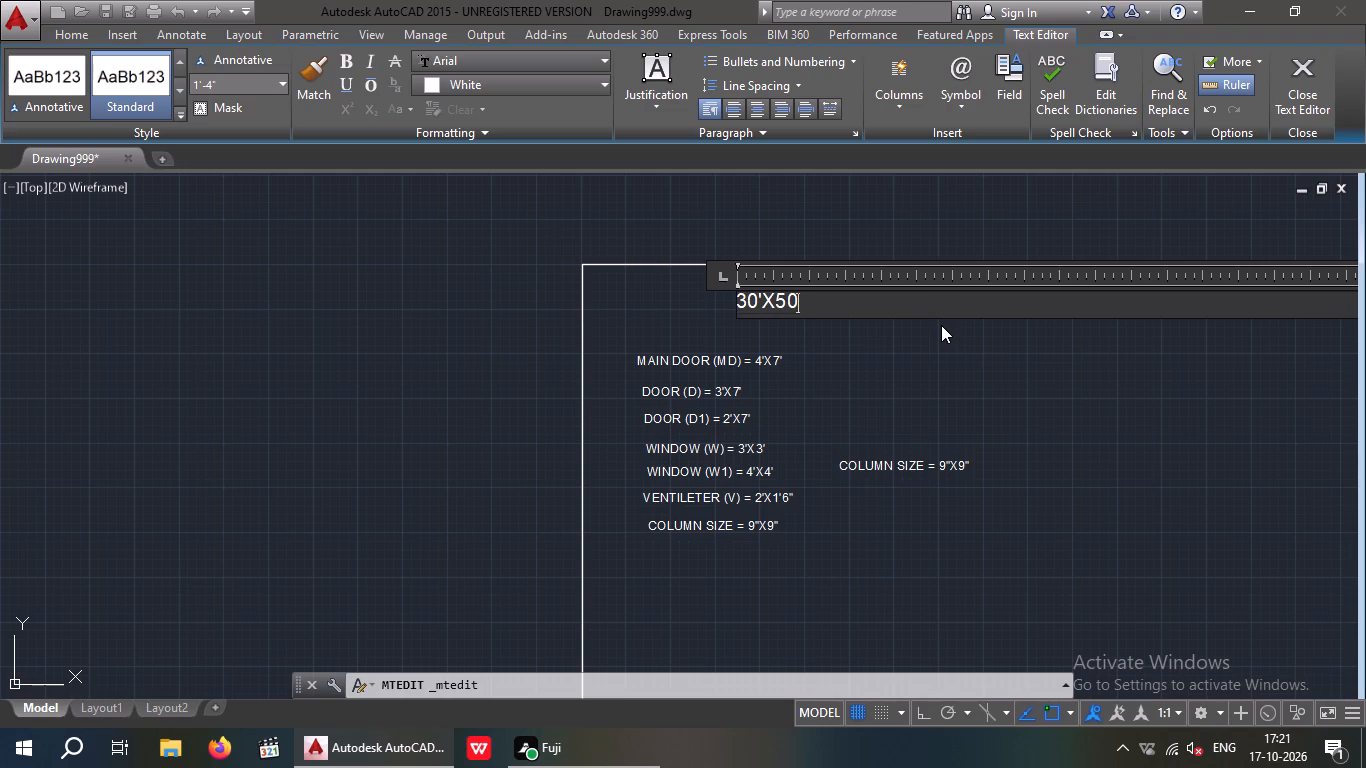
{"action": "type", "text": "'"}
{"action": "key", "text": "space"}
{"action": "type", "text": "HOUSE PLAN DEA"}
{"action": "key", "text": "BackSpace"}
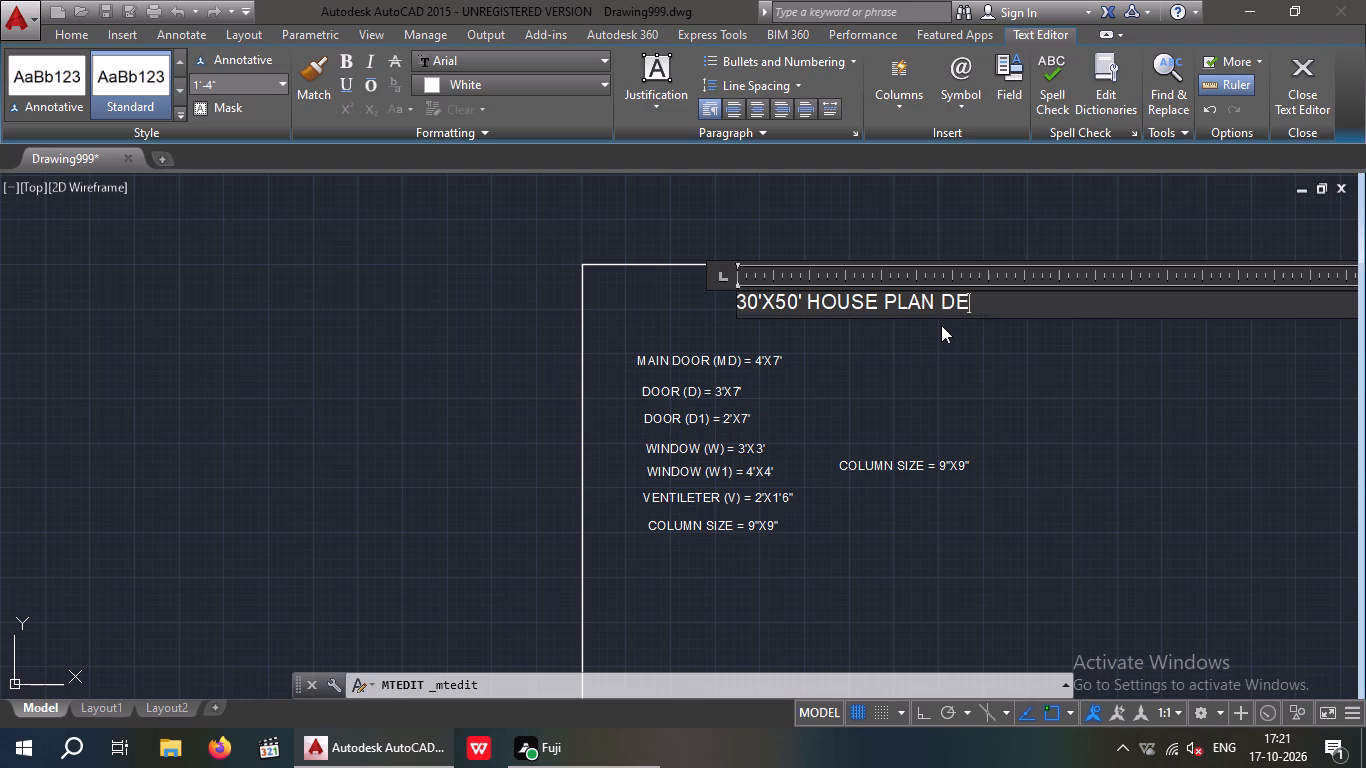
{"action": "type", "text": "TAIL"}
{"action": "key", "text": "s"}
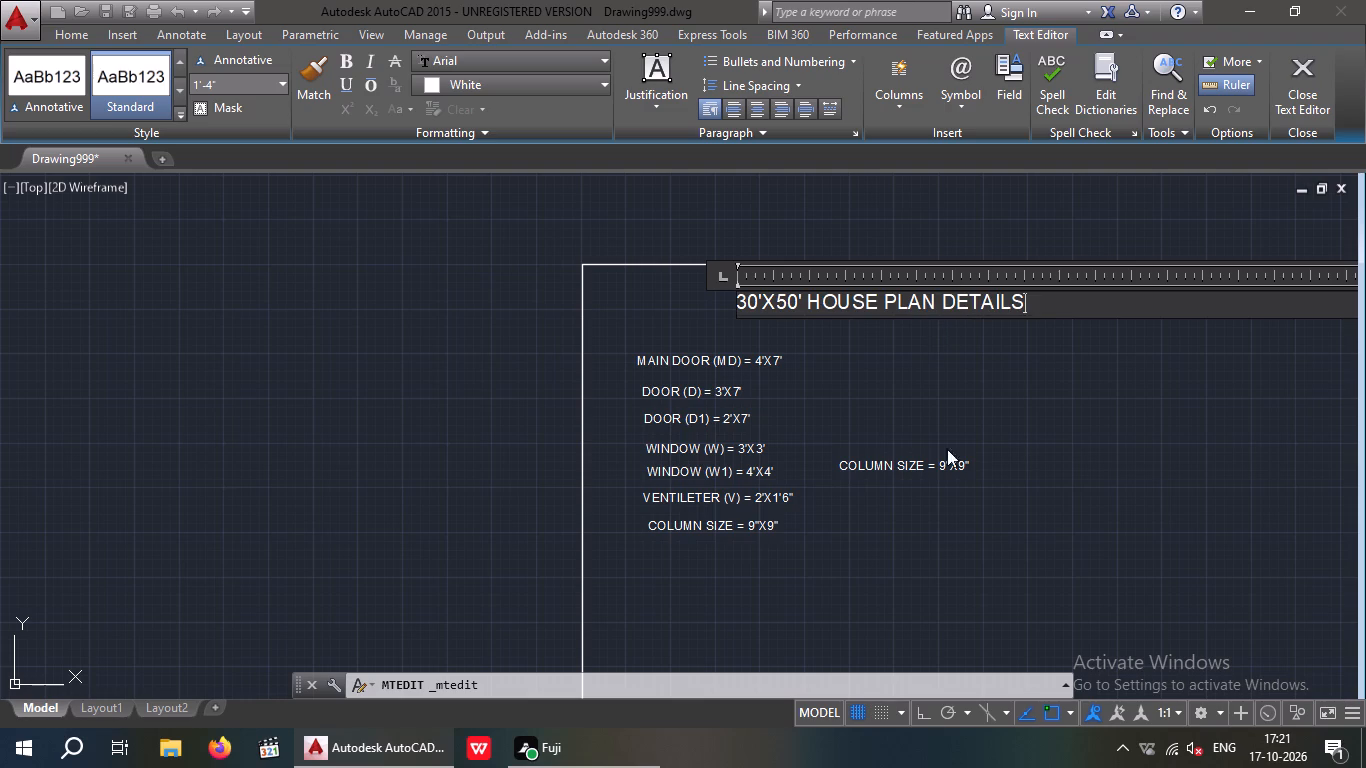
{"action": "left_click", "coordinate": [915, 364]}
Move the seven size notes, MAIN DOOR (MD) through COLUMN SIZE, down together to the lower part of the rectangle.
{"action": "scroll", "coordinate": [927, 365], "scroll_direction": "down", "scroll_amount": 1}
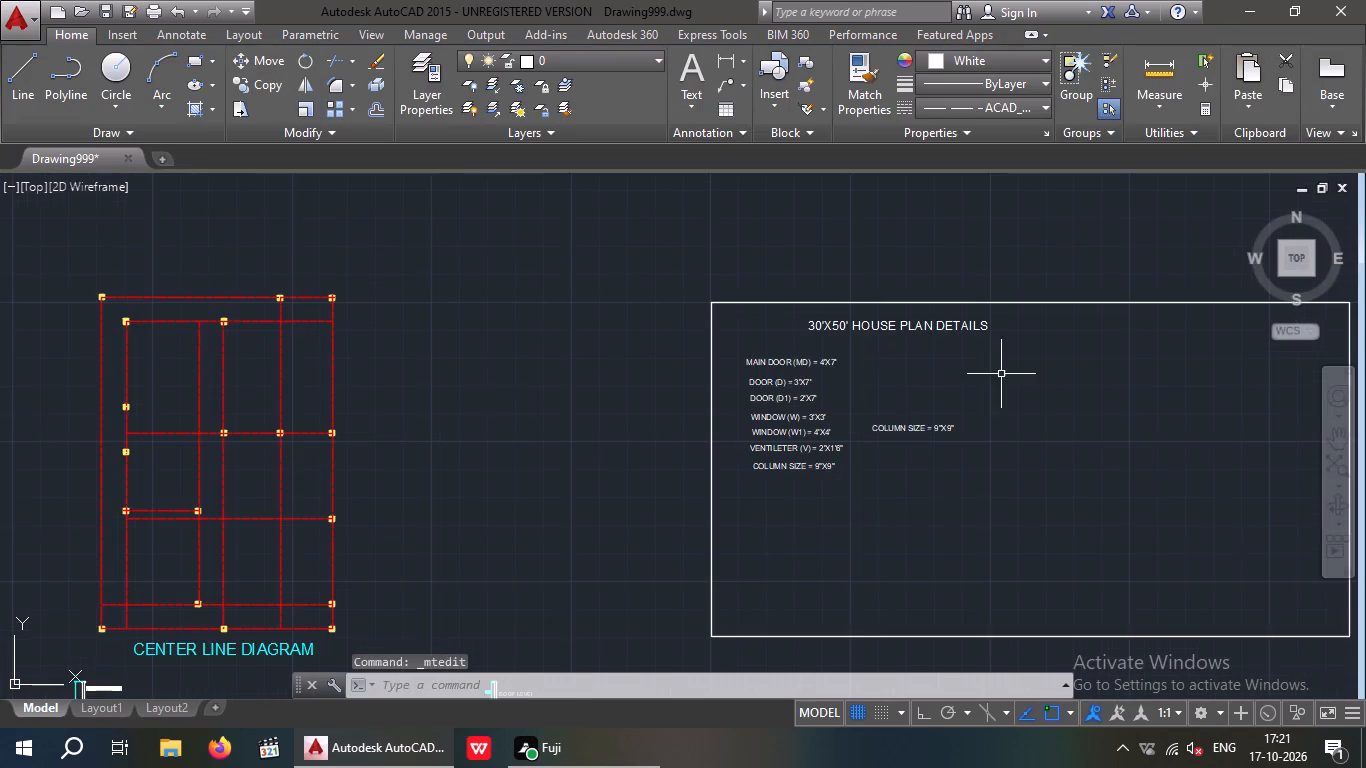
{"action": "middle_click_drag", "start_coordinate": [1001, 372], "coordinate": [806, 423]}
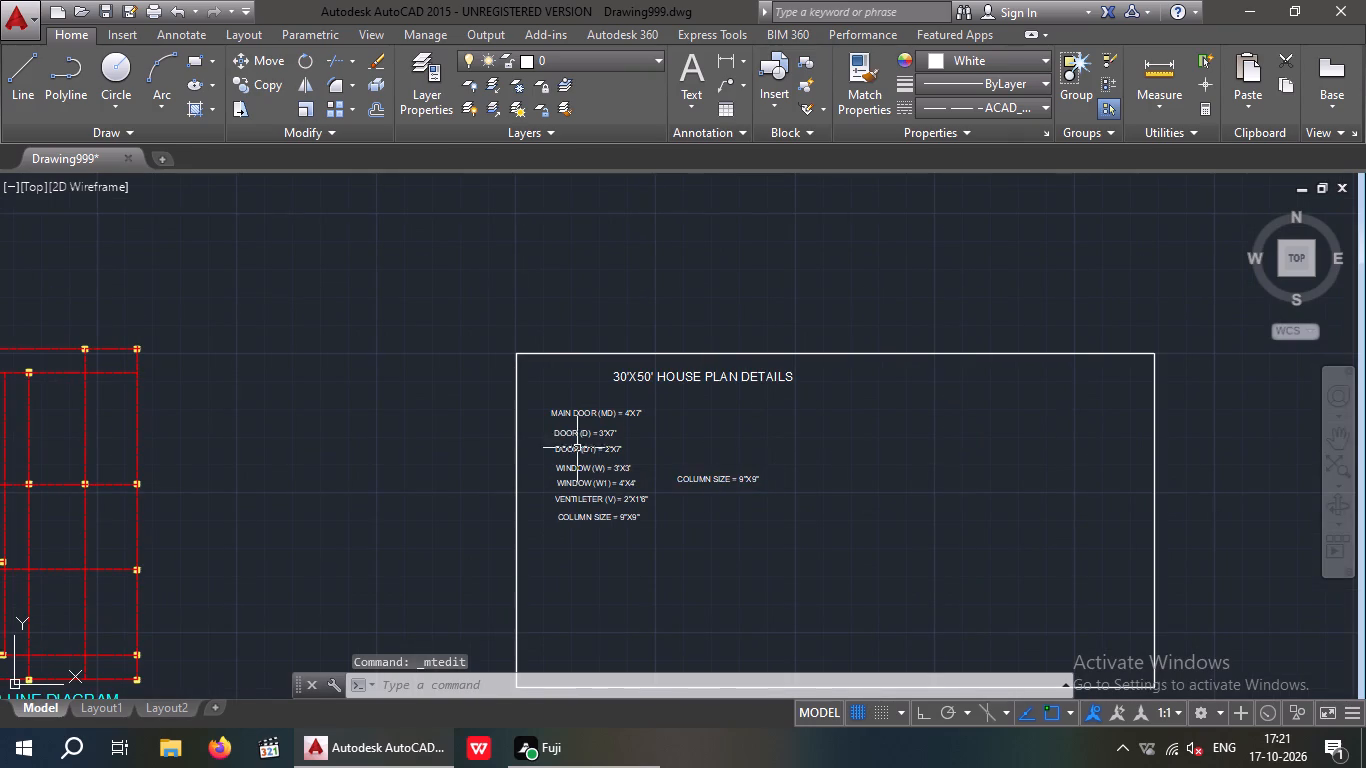
{"action": "left_click", "coordinate": [534, 397]}
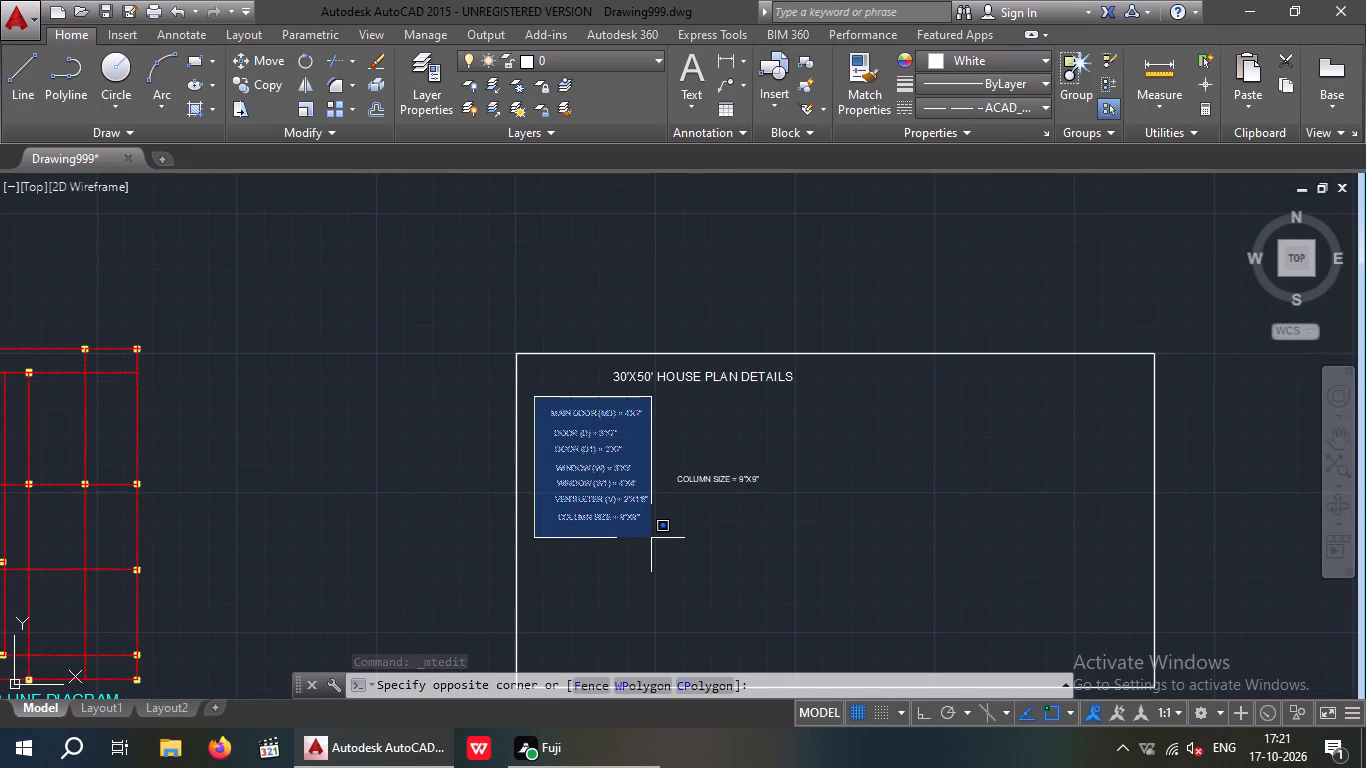
{"action": "left_click", "coordinate": [651, 538]}
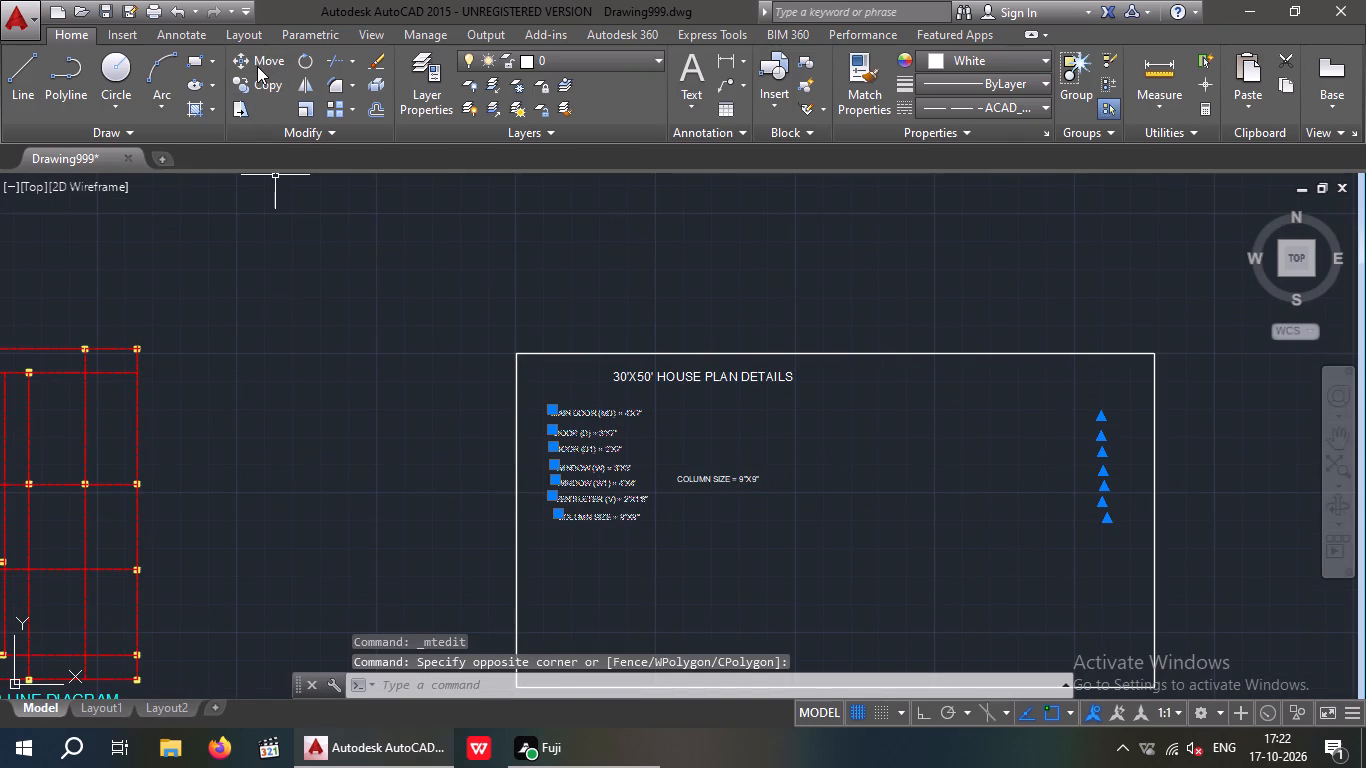
{"action": "left_click", "coordinate": [259, 62]}
{"action": "left_click", "coordinate": [557, 523]}
{"action": "scroll", "coordinate": [581, 540], "scroll_direction": "down", "scroll_amount": 2}
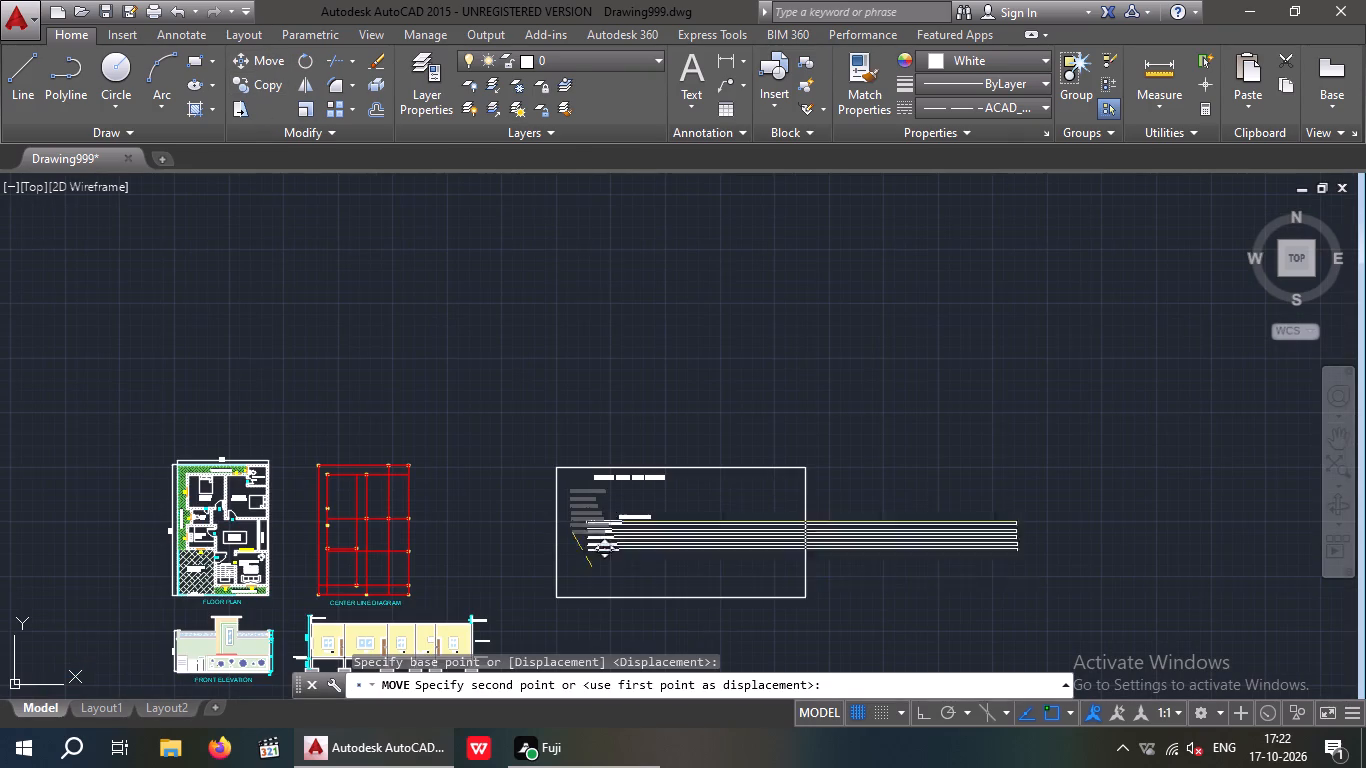
{"action": "left_click", "coordinate": [595, 587]}
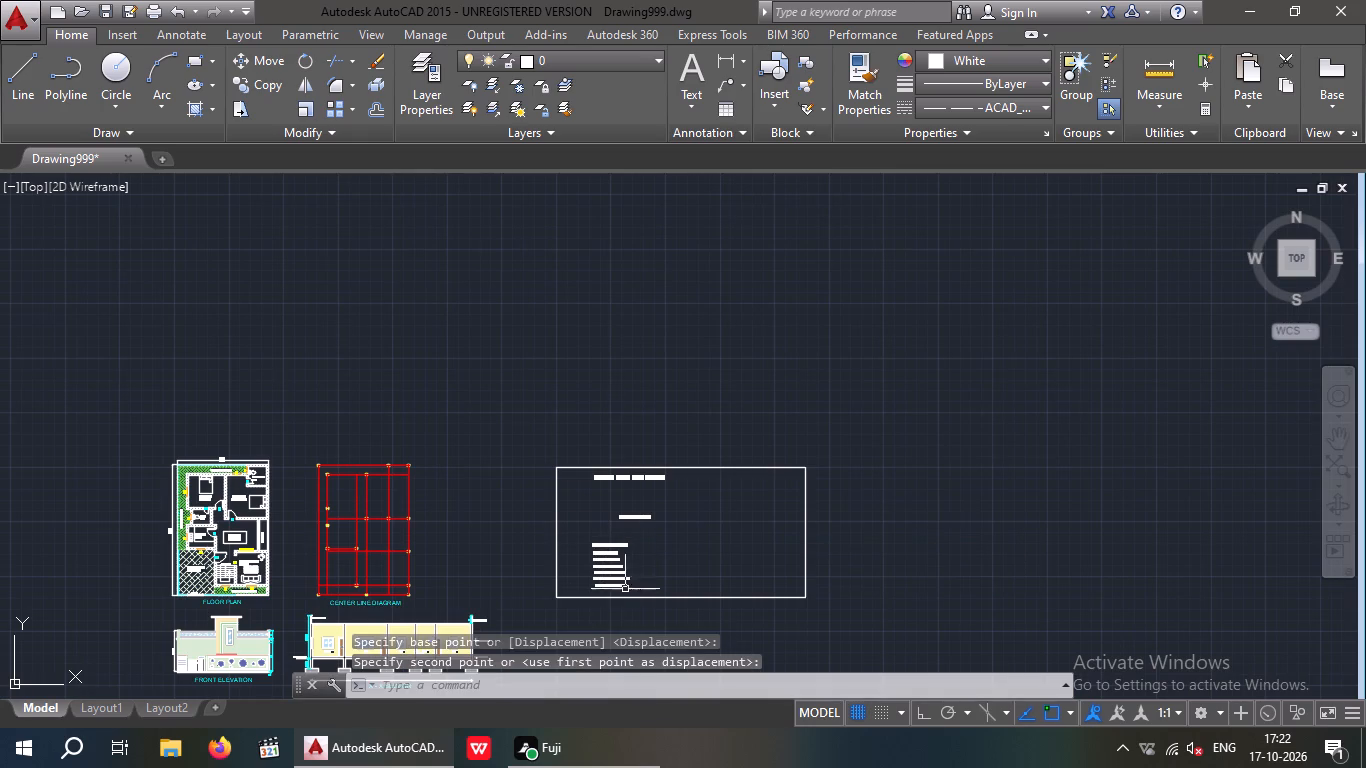
{"action": "key", "text": "Escape"}
Move the spare COLUMN SIZE note away from the list toward the rectangle's lower right area.
{"action": "scroll", "coordinate": [634, 528], "scroll_direction": "up", "scroll_amount": 2}
{"action": "left_click_drag", "start_coordinate": [708, 528], "coordinate": [654, 506]}
{"action": "left_click", "coordinate": [569, 461]}
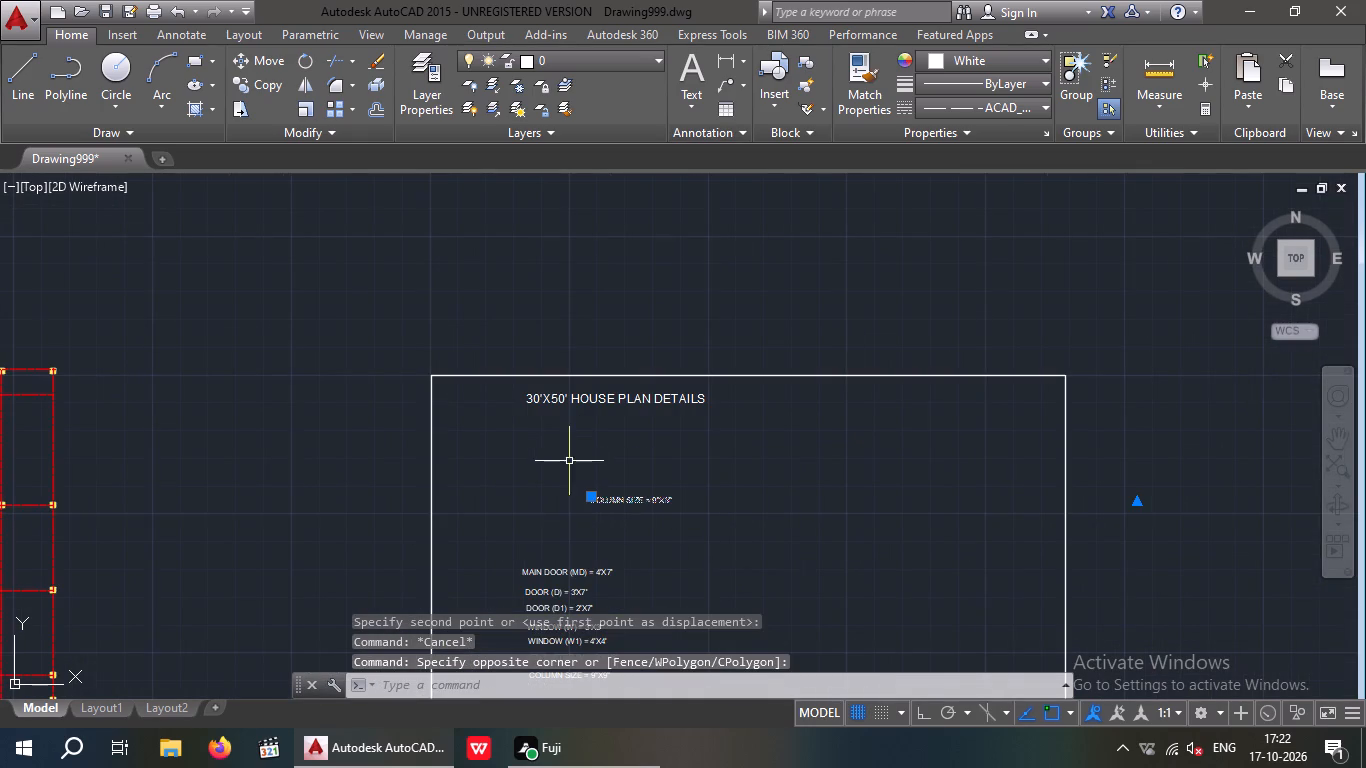
{"action": "left_click", "coordinate": [273, 63]}
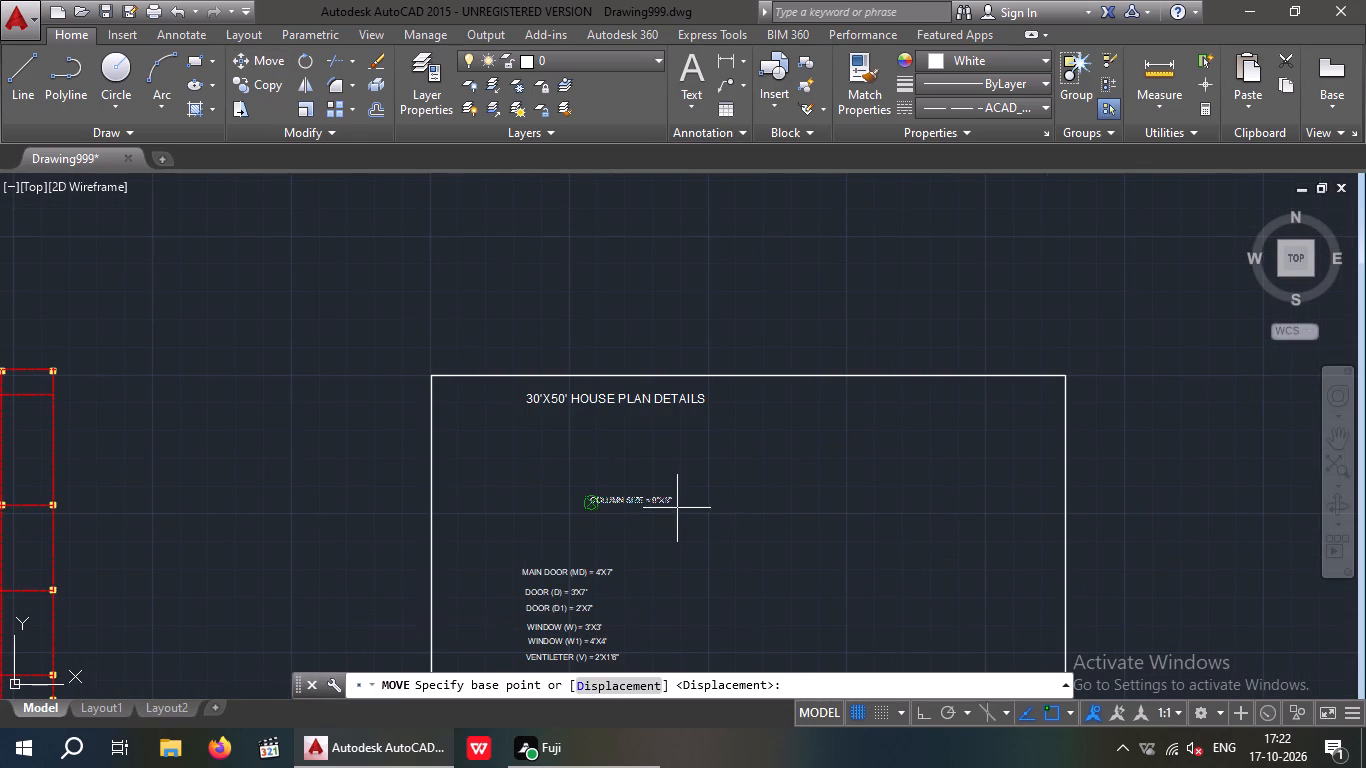
{"action": "left_click_drag", "start_coordinate": [676, 506], "coordinate": [706, 534]}
{"action": "left_click", "coordinate": [861, 614]}
{"action": "key", "text": "Escape"}
Move the MAIN DOOR (MD) note up to just below the 30'X50' HOUSE PLAN DETAILS title, starting left of it.
{"action": "middle_click_drag", "start_coordinate": [691, 581], "coordinate": [796, 539]}
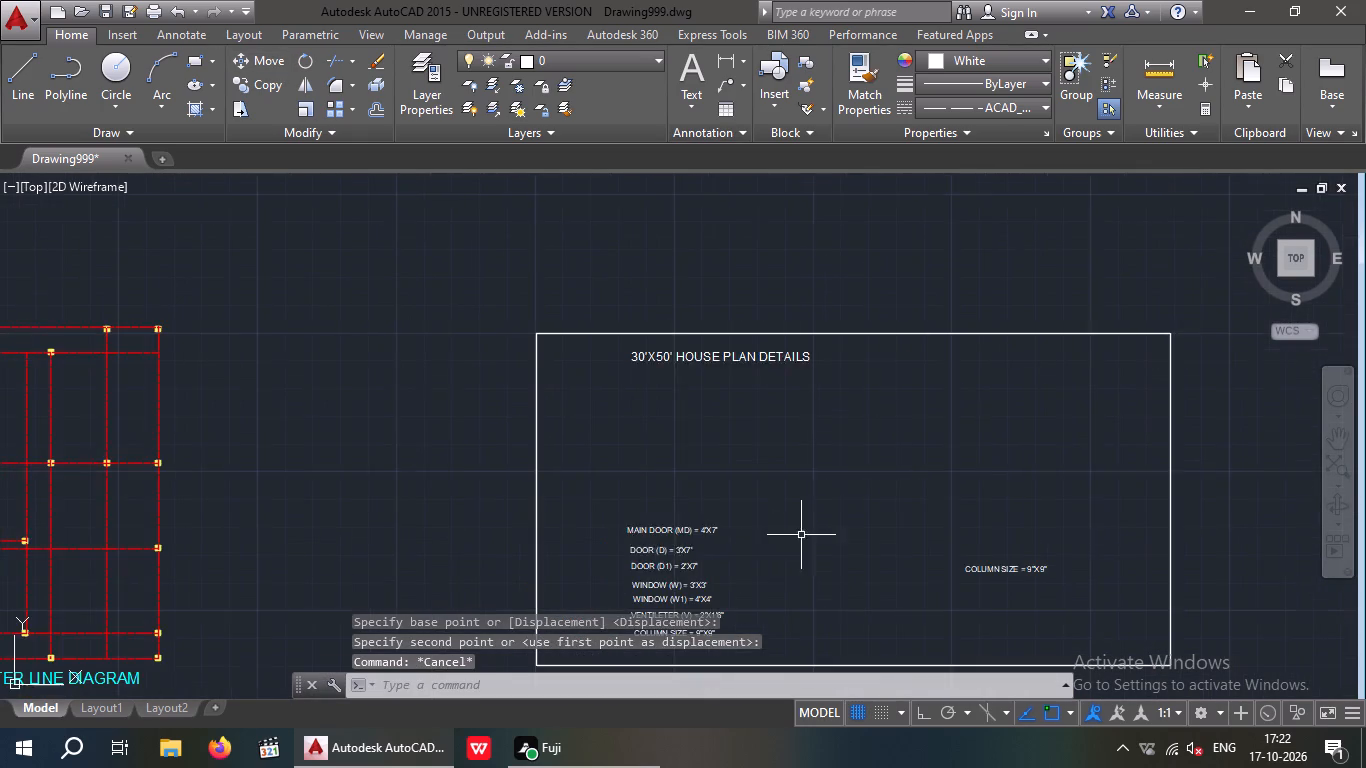
{"action": "scroll", "coordinate": [660, 546], "scroll_direction": "up", "scroll_amount": 3}
{"action": "left_click_drag", "start_coordinate": [777, 524], "coordinate": [722, 505]}
{"action": "left_click", "coordinate": [571, 466]}
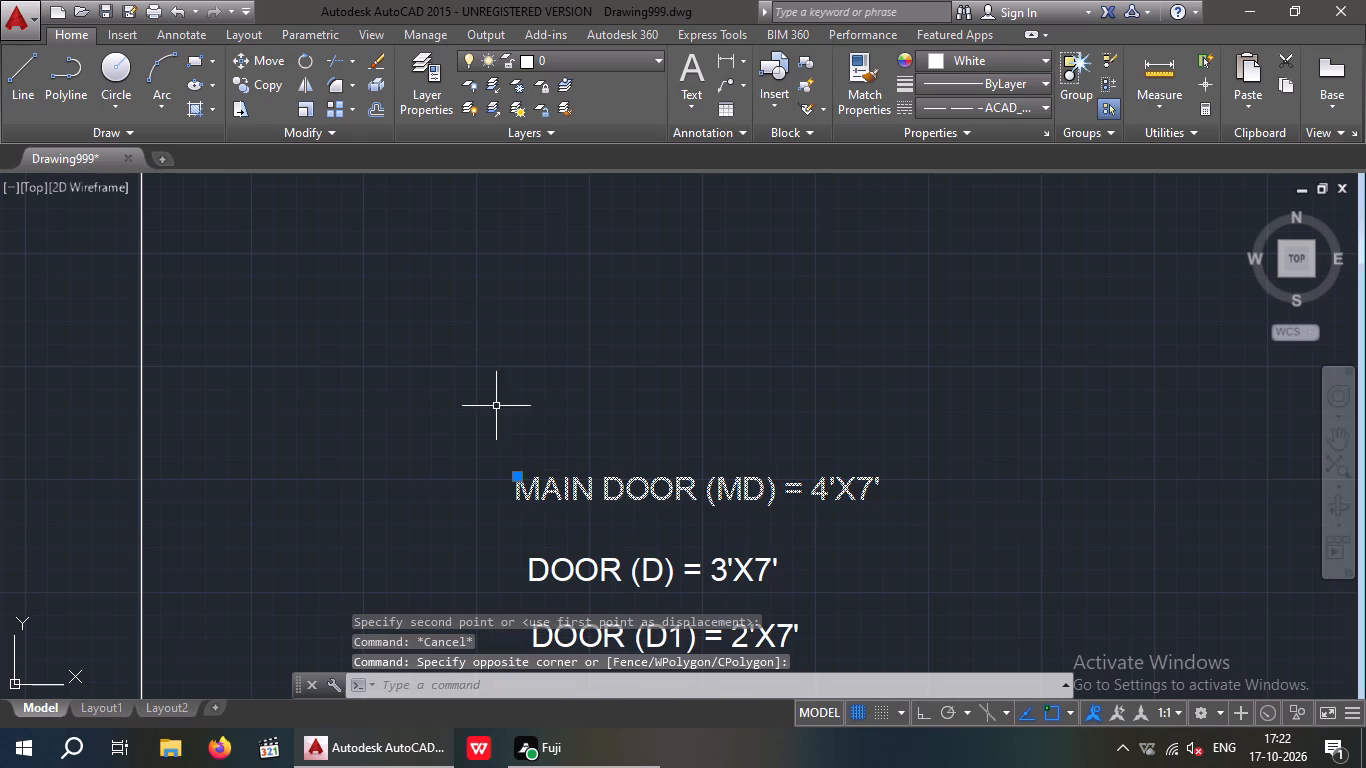
{"action": "left_click", "coordinate": [272, 63]}
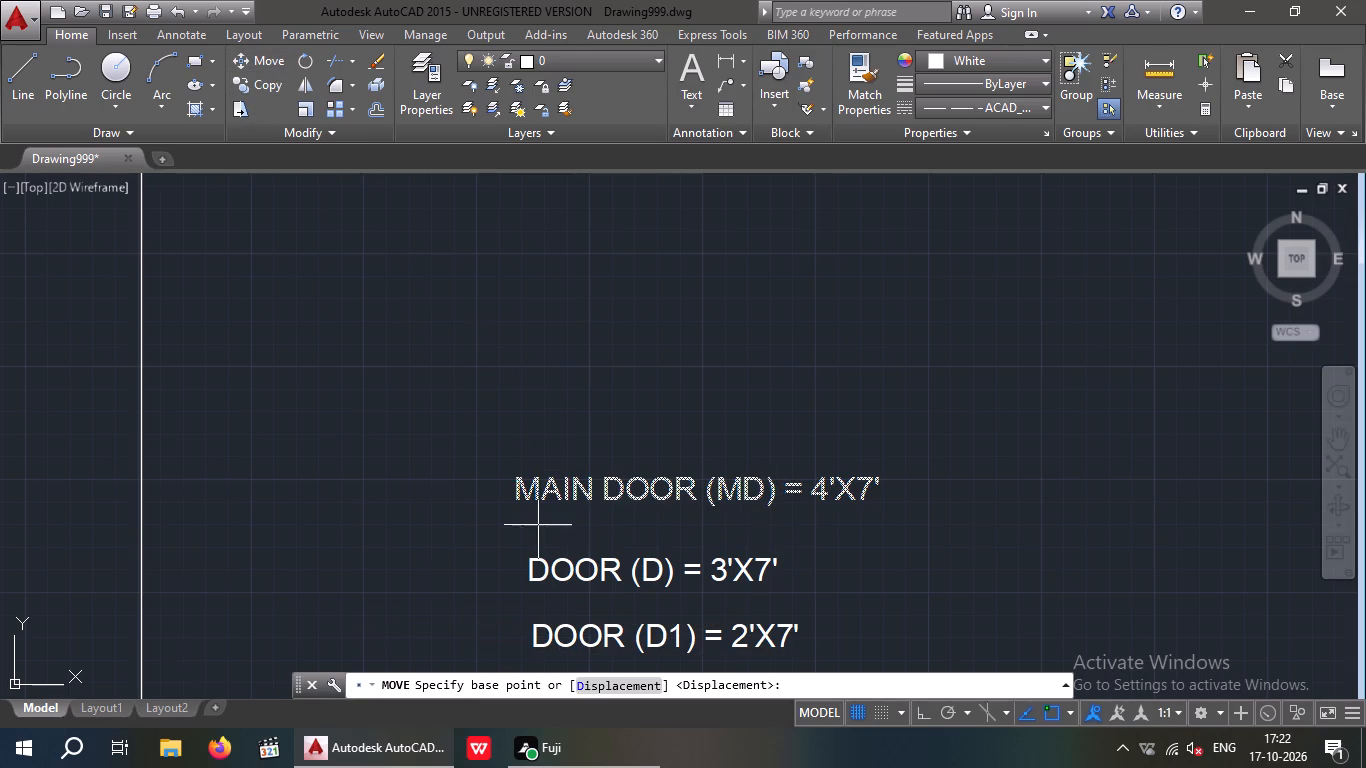
{"action": "left_click", "coordinate": [517, 509]}
{"action": "scroll", "coordinate": [536, 492], "scroll_direction": "down", "scroll_amount": 2}
{"action": "middle_click_drag", "start_coordinate": [536, 494], "coordinate": [466, 710]}
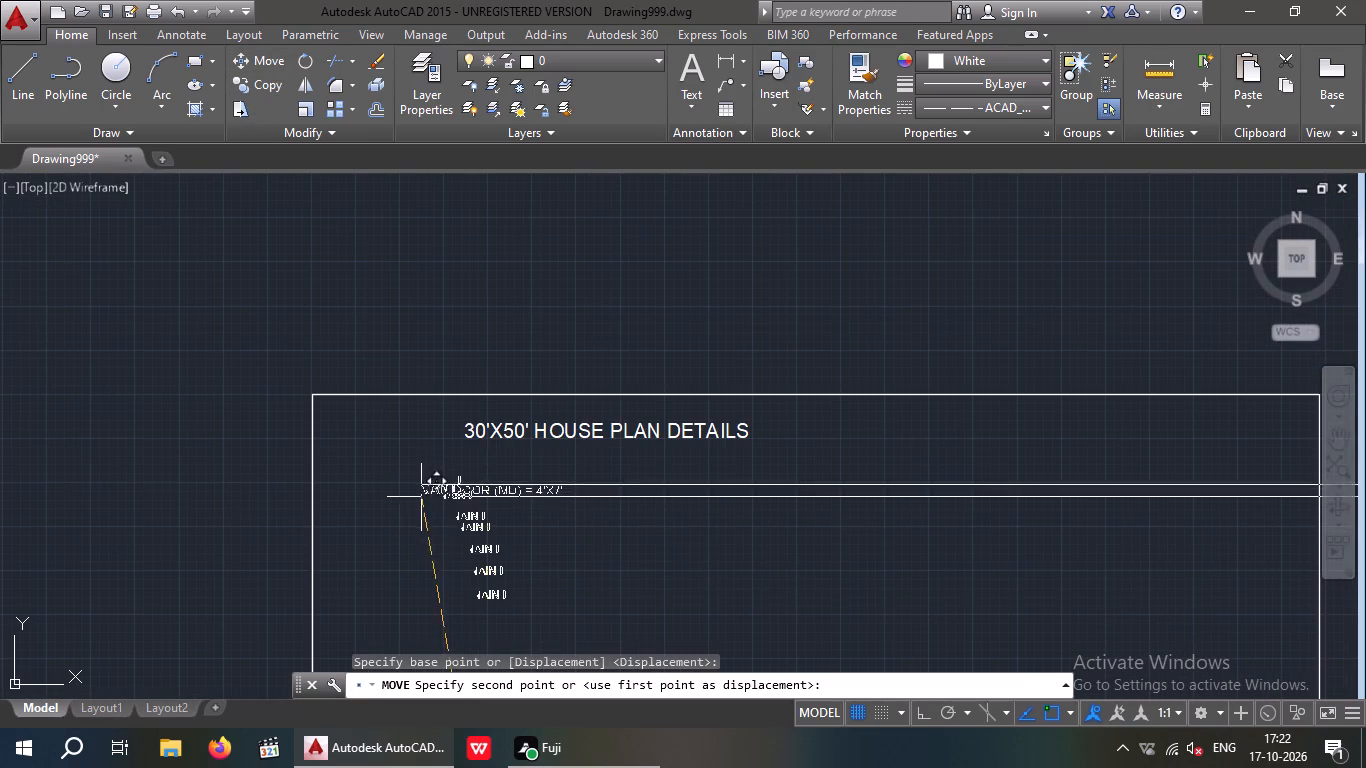
{"action": "scroll", "coordinate": [402, 510], "scroll_direction": "up", "scroll_amount": 2}
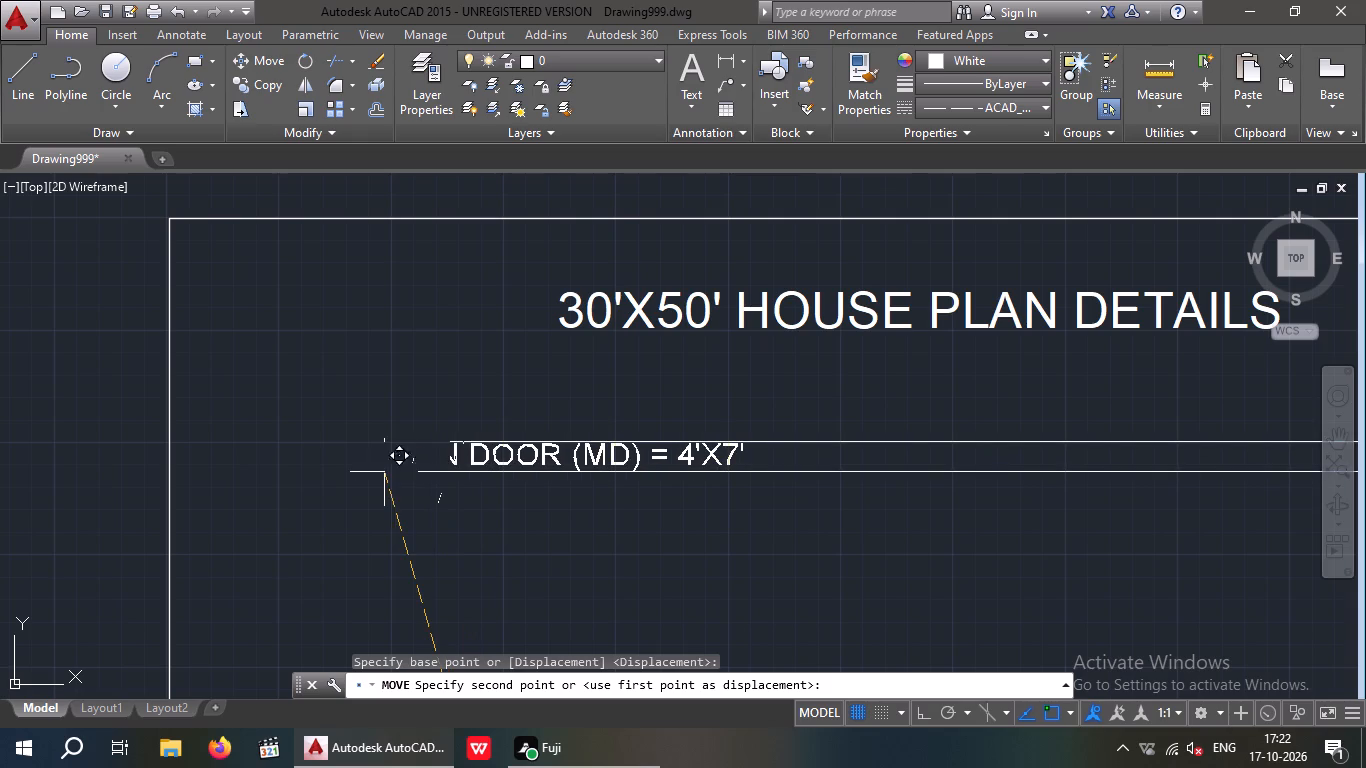
{"action": "left_click", "coordinate": [393, 473]}
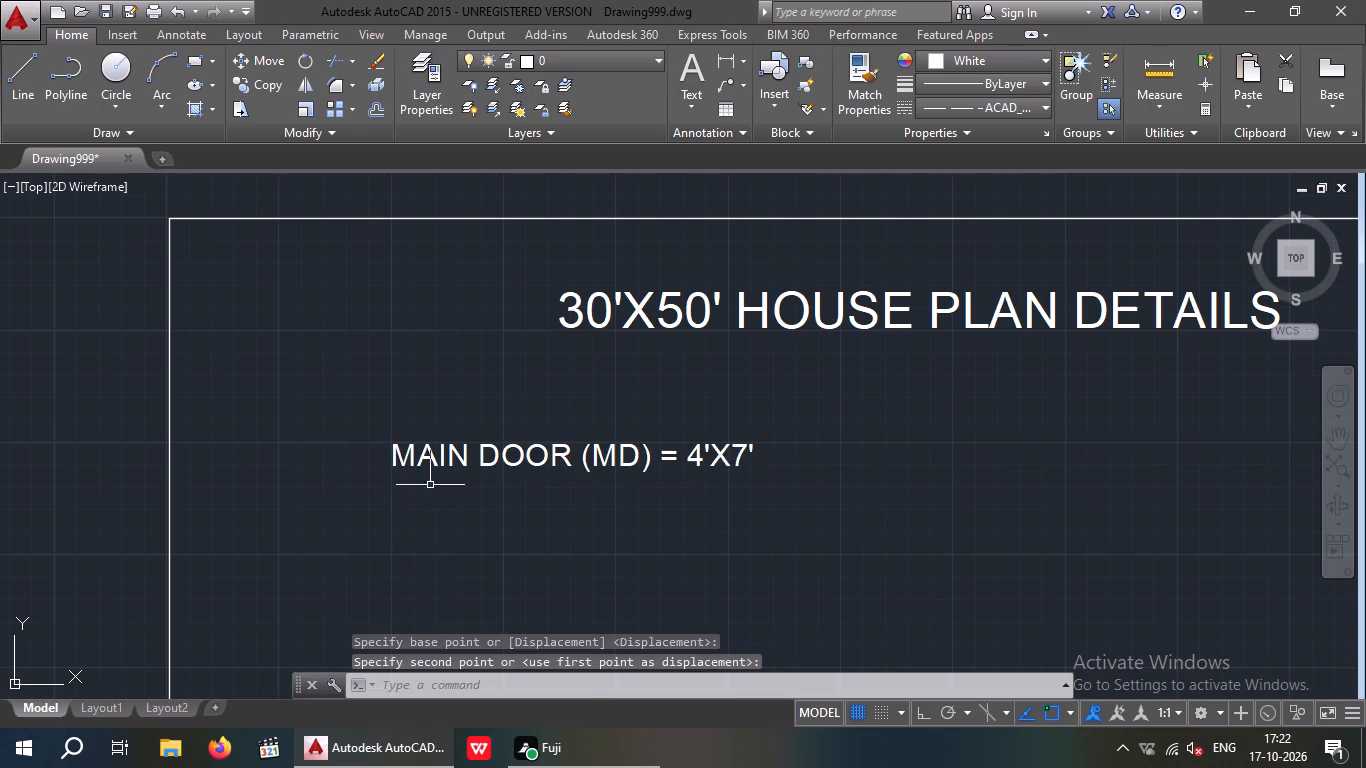
Move the DOOR (D) note up to directly beneath the MAIN DOOR (MD) note, roughly aligned with its left end.
{"action": "middle_click_drag", "start_coordinate": [649, 517], "coordinate": [650, 461]}
{"action": "scroll", "coordinate": [648, 444], "scroll_direction": "down", "scroll_amount": 2}
{"action": "middle_click_drag", "start_coordinate": [718, 560], "coordinate": [656, 397]}
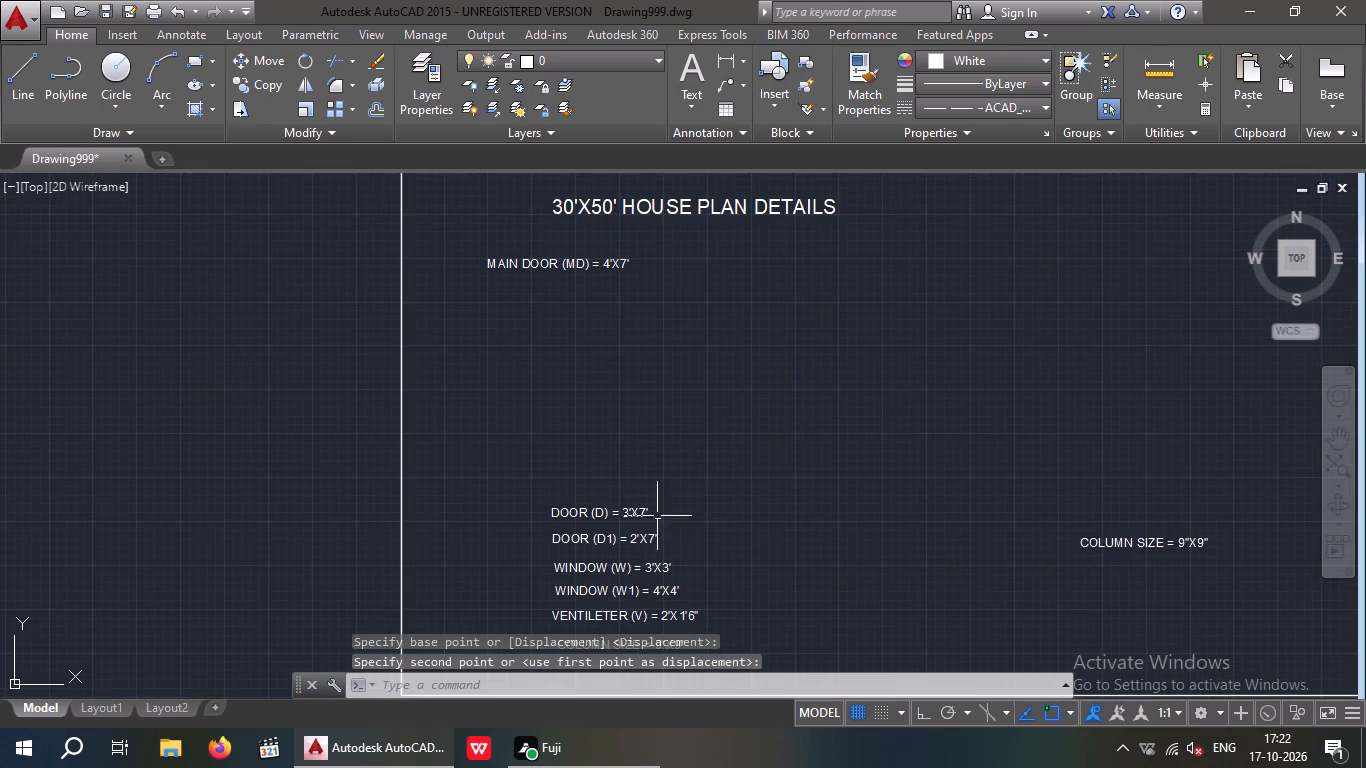
{"action": "scroll", "coordinate": [651, 524], "scroll_direction": "up", "scroll_amount": 2}
{"action": "left_click_drag", "start_coordinate": [681, 473], "coordinate": [628, 505]}
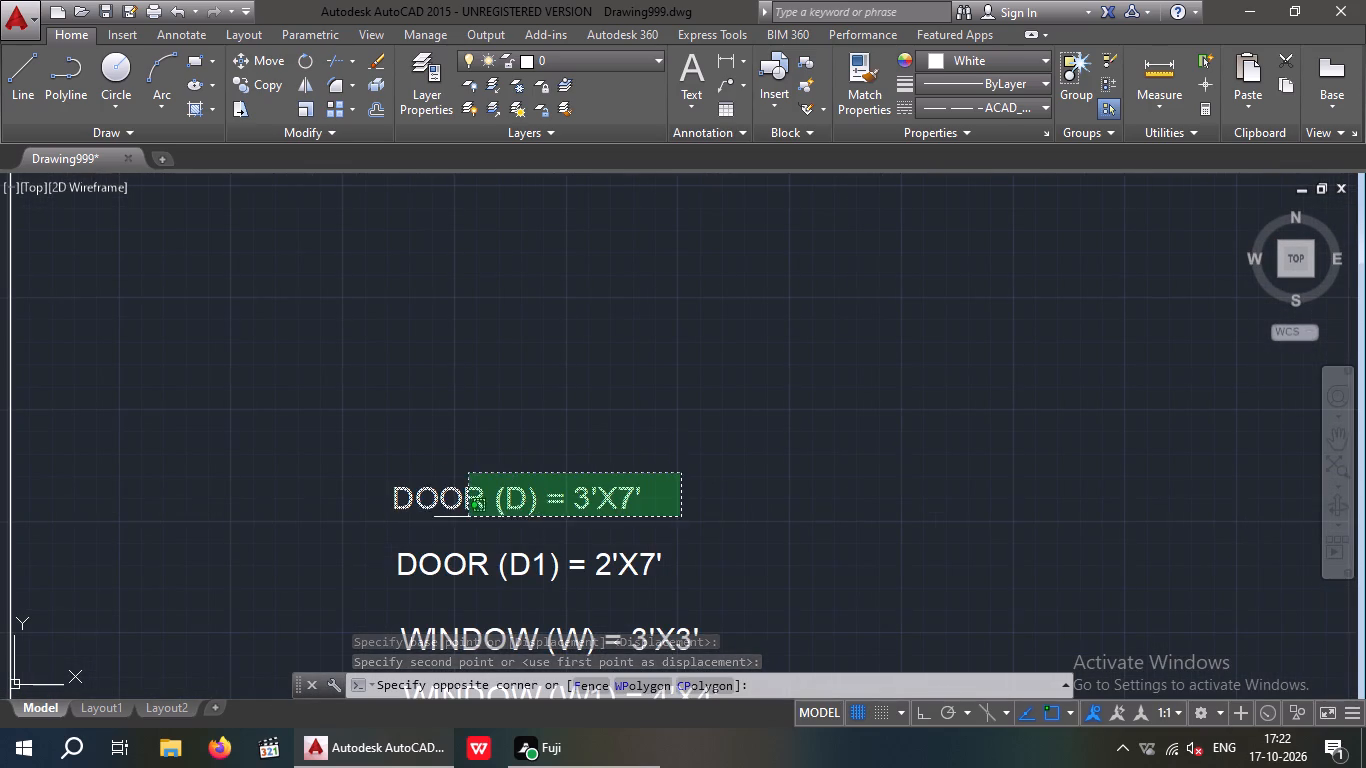
{"action": "left_click", "coordinate": [360, 516]}
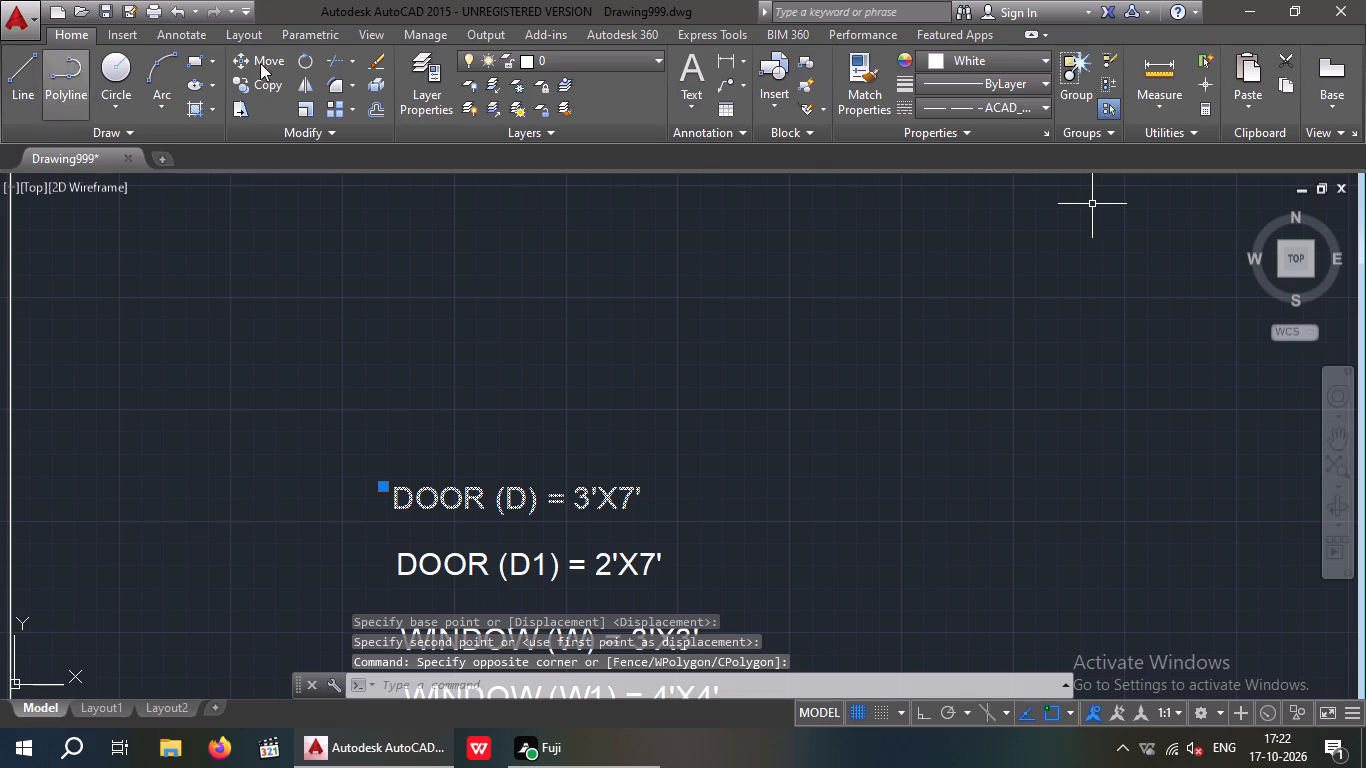
{"action": "left_click", "coordinate": [272, 66]}
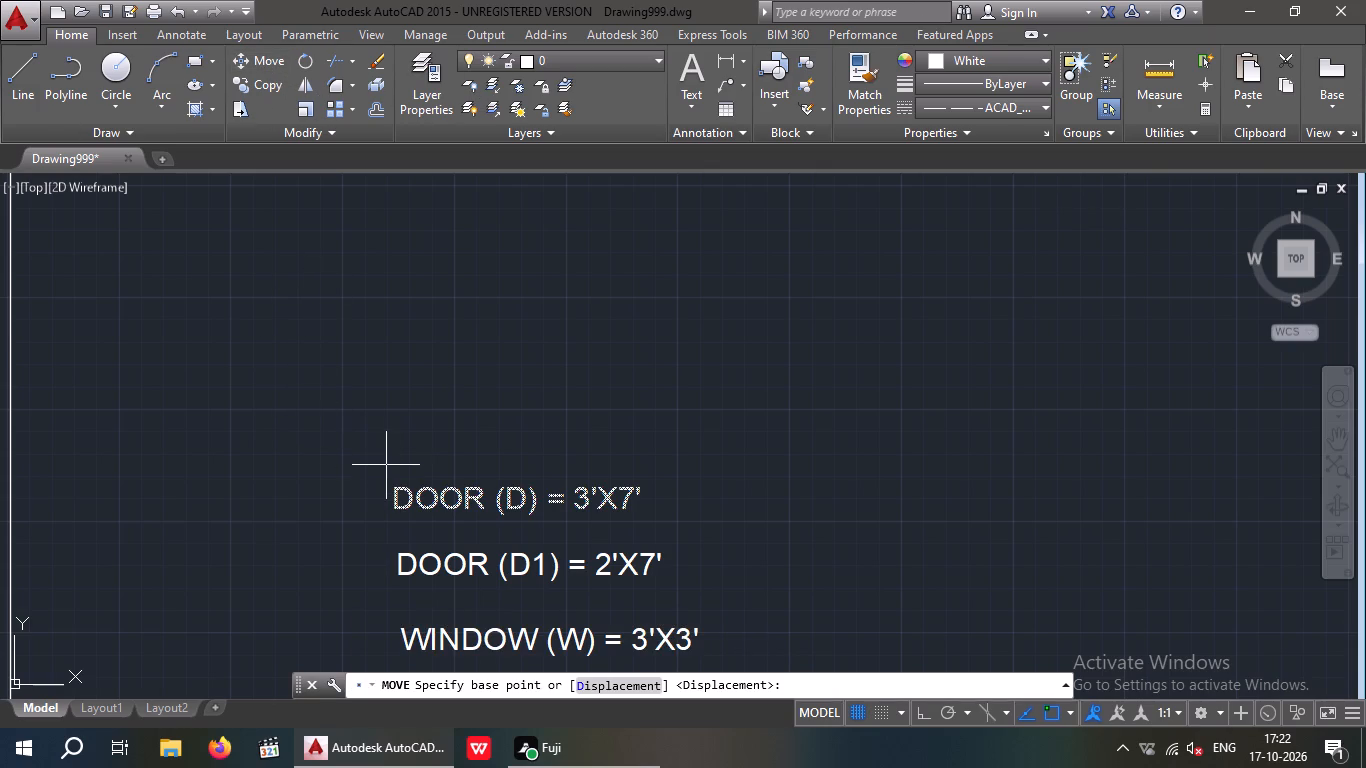
{"action": "left_click", "coordinate": [391, 483]}
{"action": "middle_click_drag", "start_coordinate": [320, 438], "coordinate": [387, 550]}
{"action": "scroll", "coordinate": [362, 420], "scroll_direction": "down", "scroll_amount": 2}
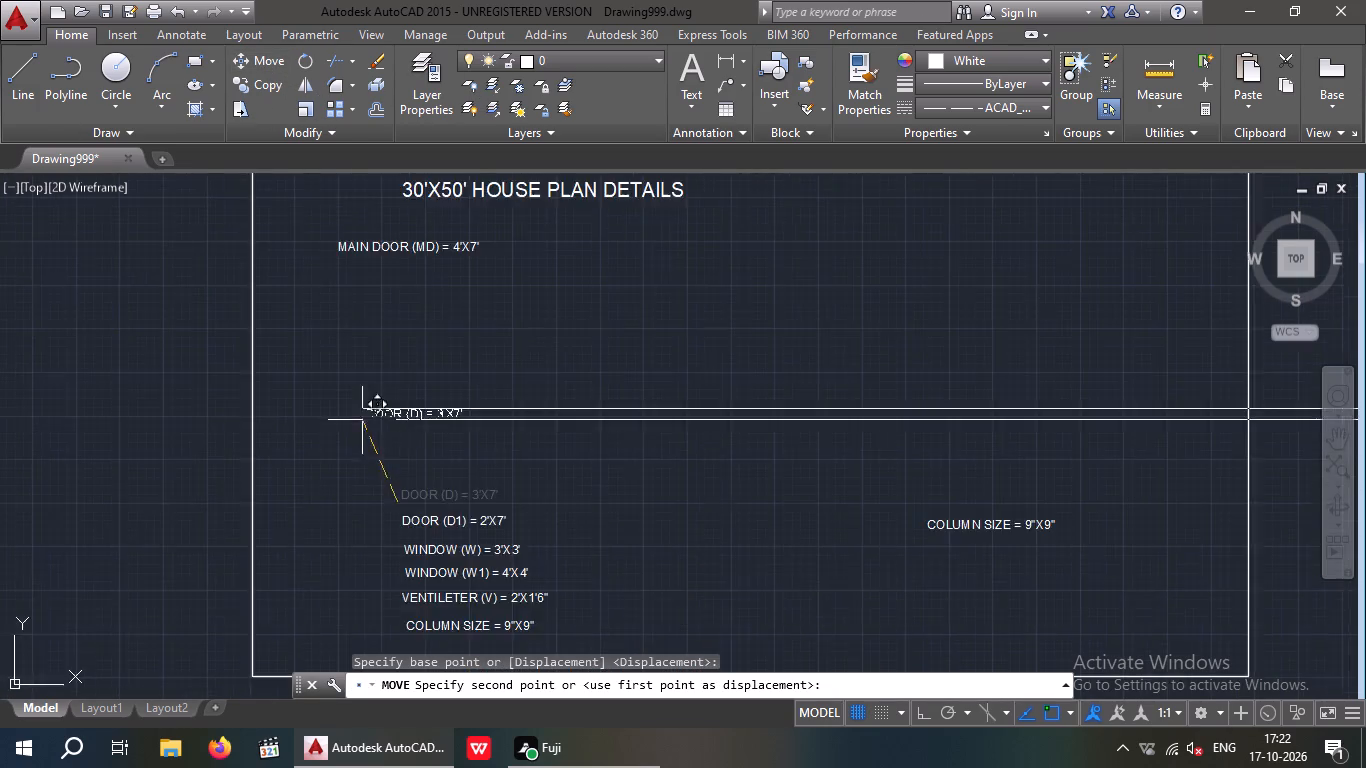
{"action": "middle_click_drag", "start_coordinate": [366, 428], "coordinate": [401, 491]}
{"action": "scroll", "coordinate": [399, 385], "scroll_direction": "up", "scroll_amount": 3}
{"action": "middle_click_drag", "start_coordinate": [362, 358], "coordinate": [419, 538]}
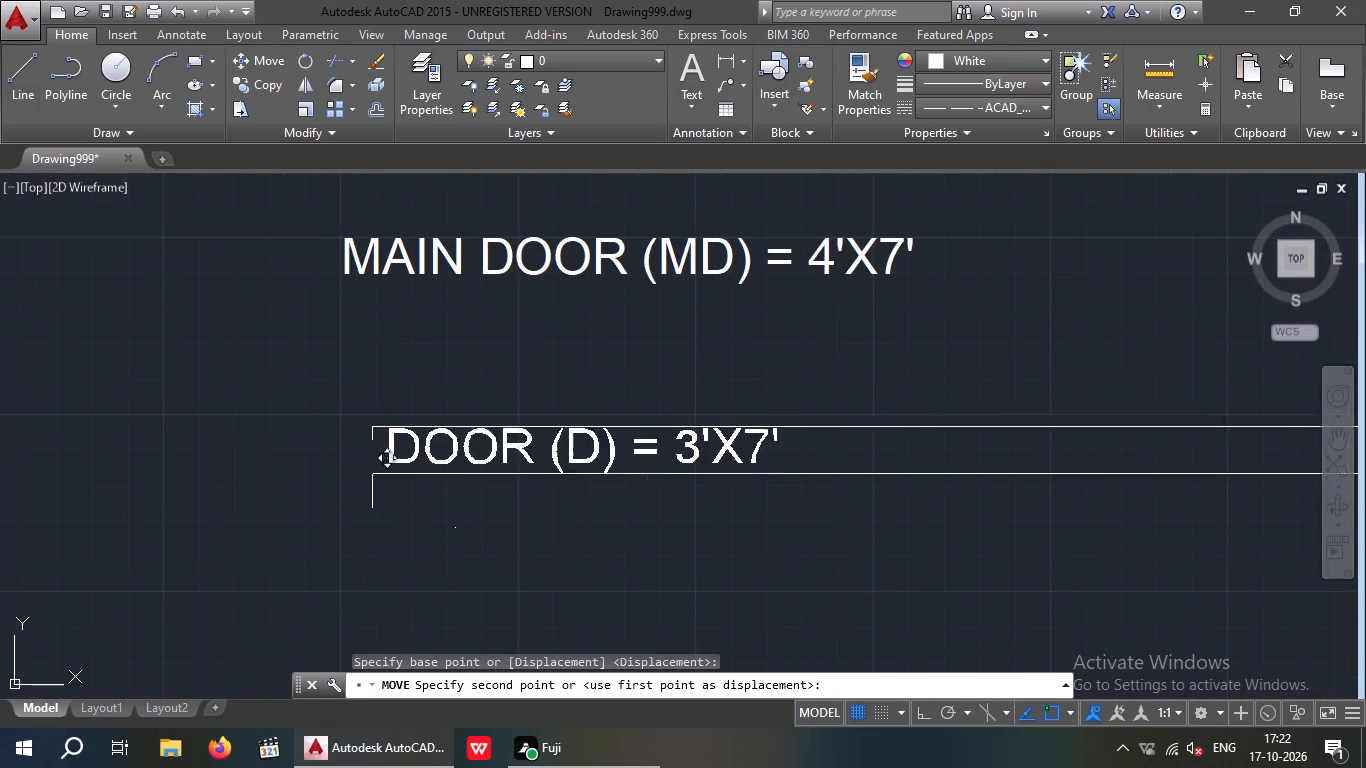
{"action": "left_click", "coordinate": [336, 391]}
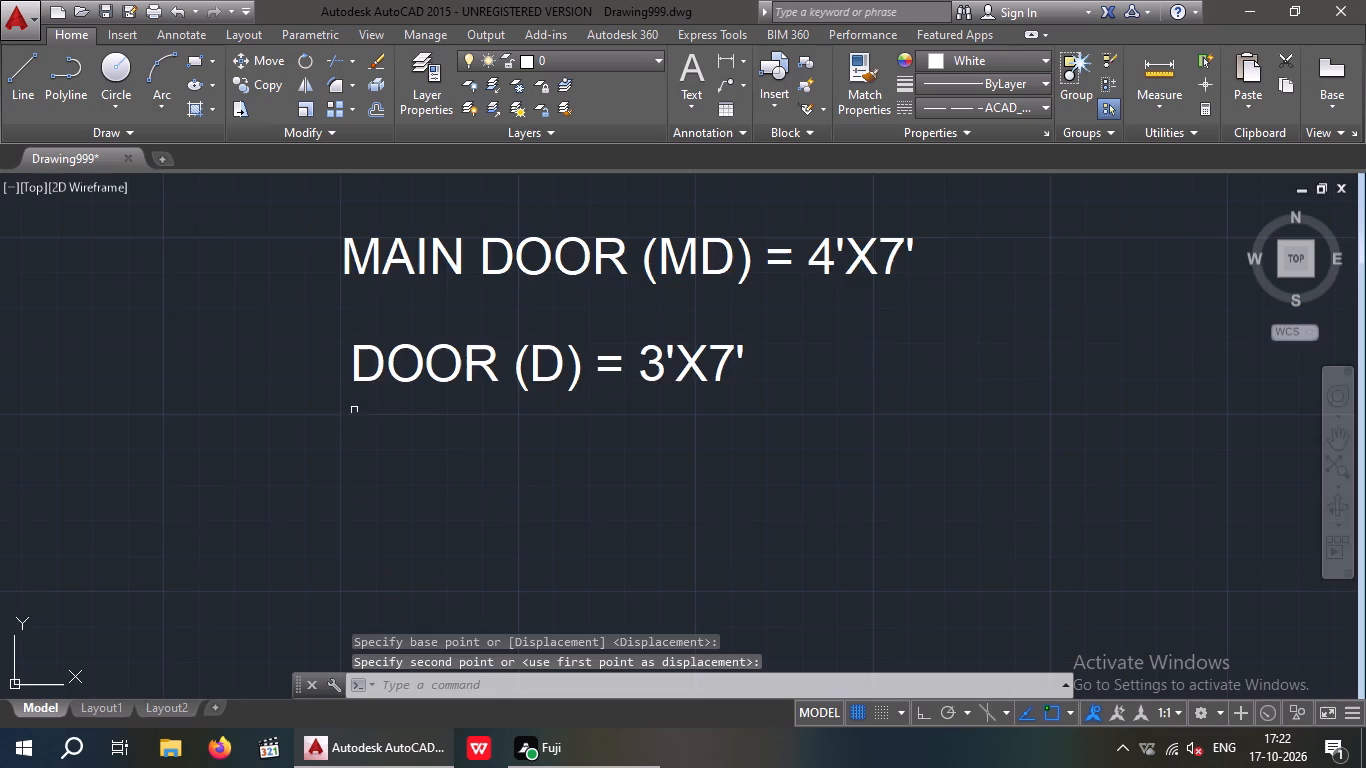
Move the DOOR (D1) note up to directly beneath the DOOR (D) note, roughly aligned with the notes above.
{"action": "scroll", "coordinate": [365, 411], "scroll_direction": "down", "scroll_amount": 2}
{"action": "middle_click_drag", "start_coordinate": [484, 492], "coordinate": [460, 438]}
{"action": "scroll", "coordinate": [445, 413], "scroll_direction": "down", "scroll_amount": 2}
{"action": "scroll", "coordinate": [474, 550], "scroll_direction": "up", "scroll_amount": 3}
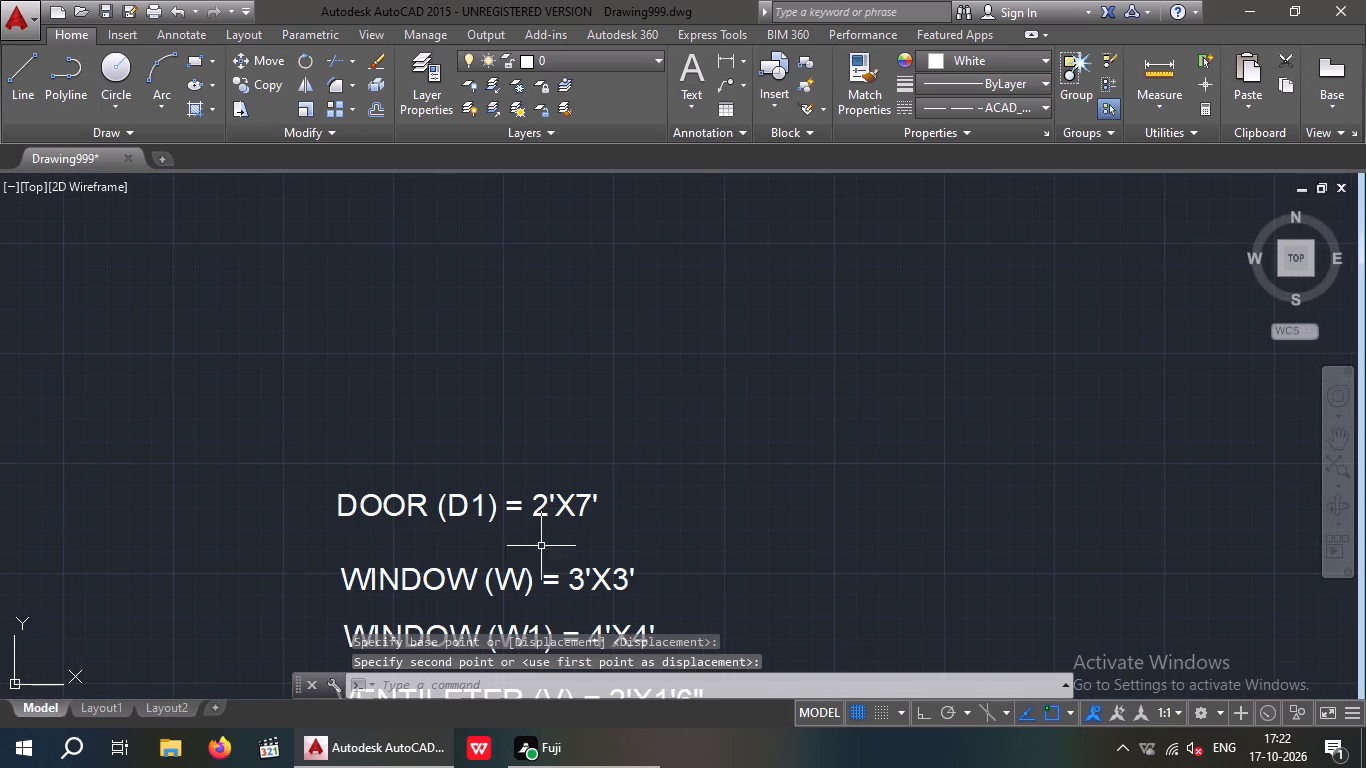
{"action": "left_click_drag", "start_coordinate": [632, 484], "coordinate": [420, 495]}
{"action": "left_click", "coordinate": [395, 496]}
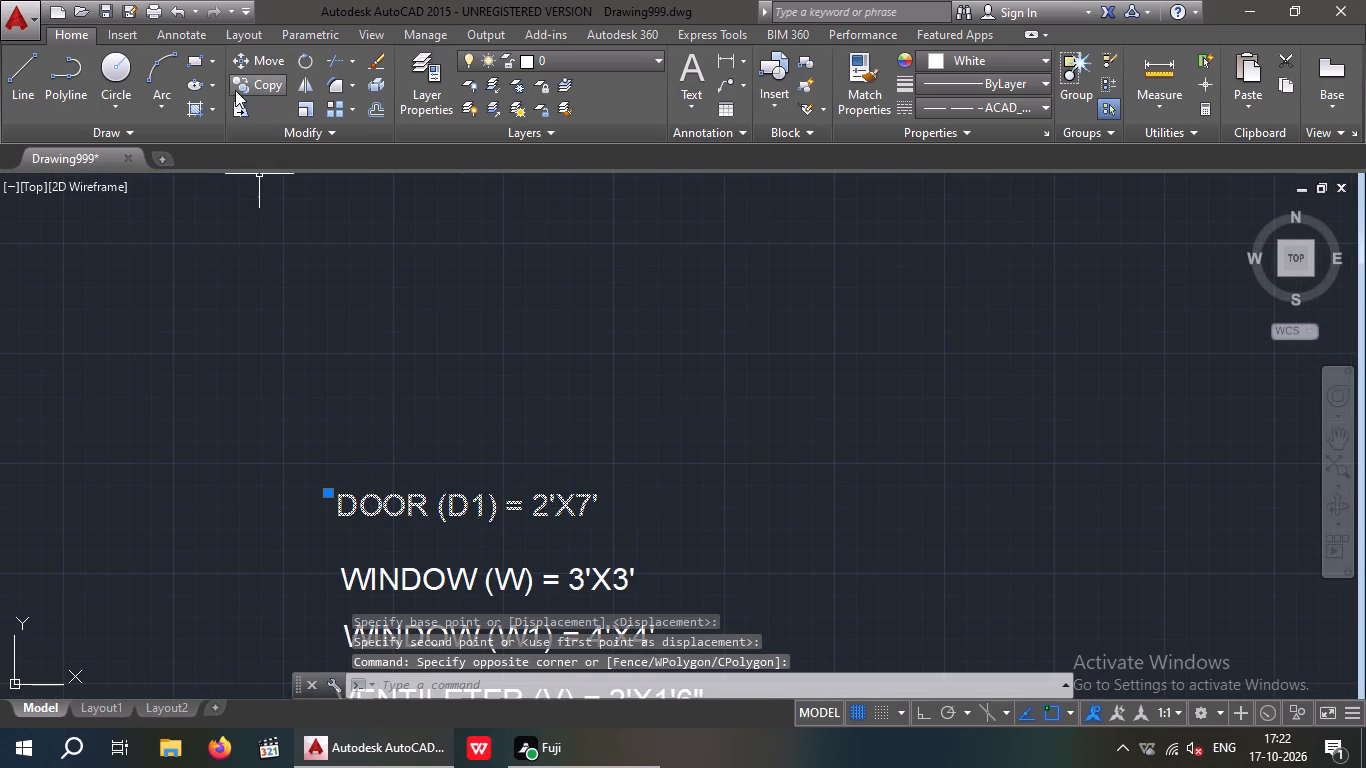
{"action": "left_click", "coordinate": [248, 65]}
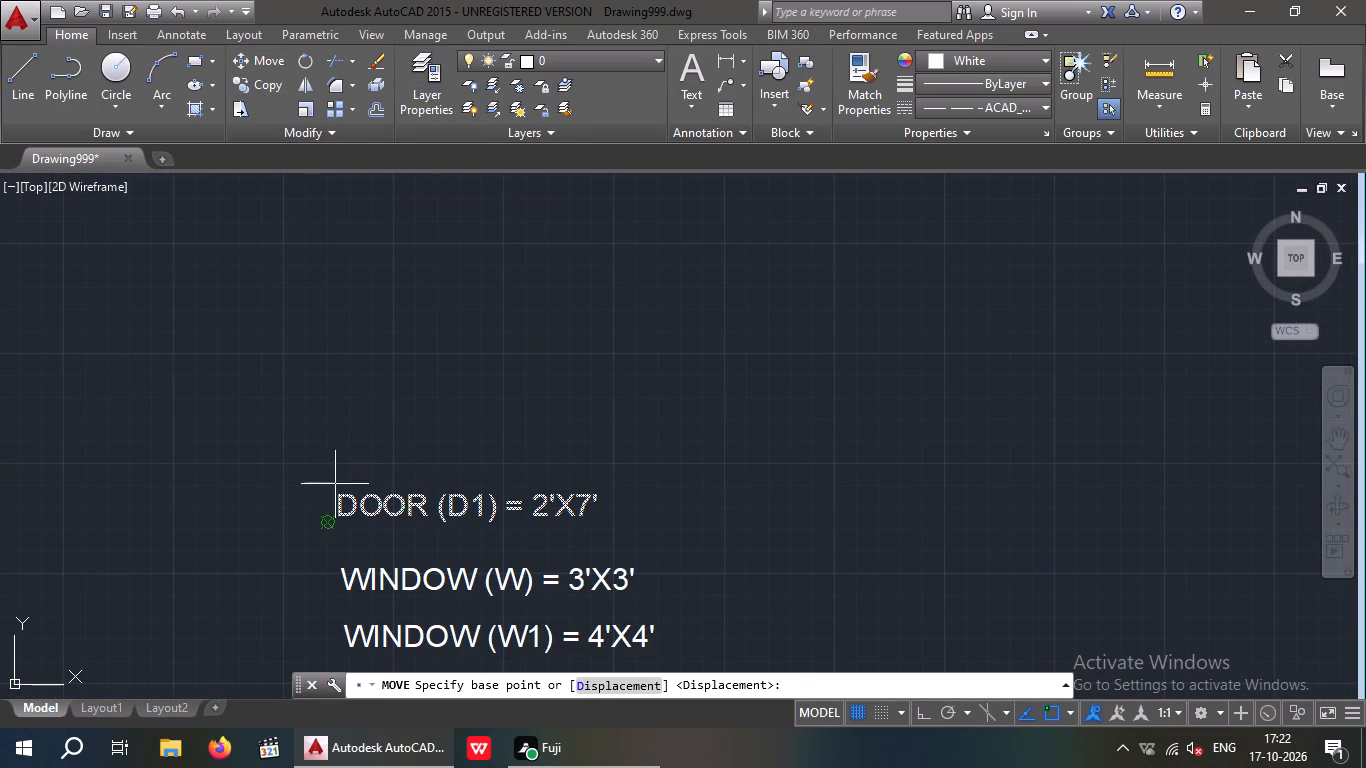
{"action": "left_click", "coordinate": [332, 488]}
{"action": "scroll", "coordinate": [328, 456], "scroll_direction": "down", "scroll_amount": 1}
{"action": "middle_click_drag", "start_coordinate": [328, 455], "coordinate": [421, 629]}
{"action": "scroll", "coordinate": [322, 333], "scroll_direction": "up", "scroll_amount": 1}
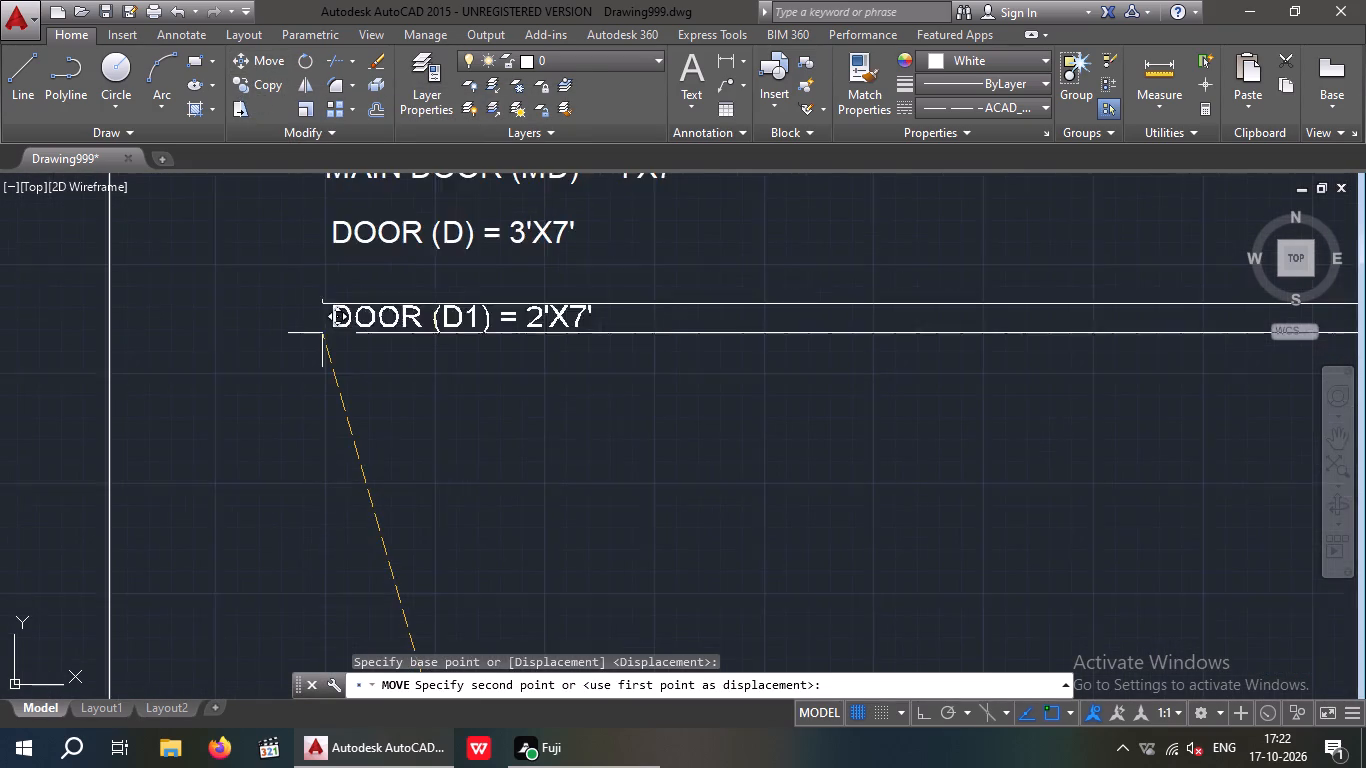
{"action": "scroll", "coordinate": [322, 333], "scroll_direction": "up", "scroll_amount": 1}
{"action": "middle_click_drag", "start_coordinate": [330, 337], "coordinate": [345, 453]}
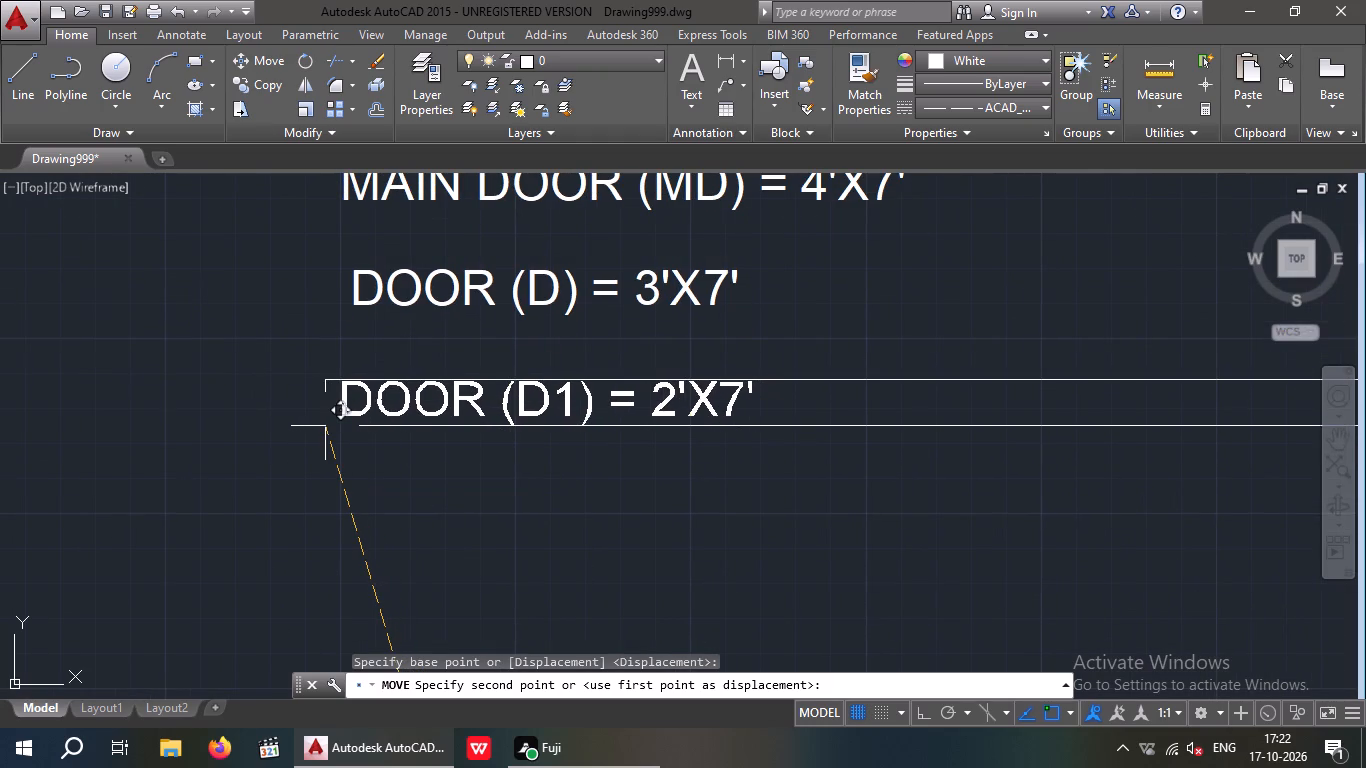
{"action": "left_click", "coordinate": [325, 426]}
Move the DOOR (D) note slightly left so its start lines up with the DOOR (D1) note beneath it.
{"action": "left_click_drag", "start_coordinate": [392, 331], "coordinate": [378, 326]}
{"action": "left_click", "coordinate": [343, 280]}
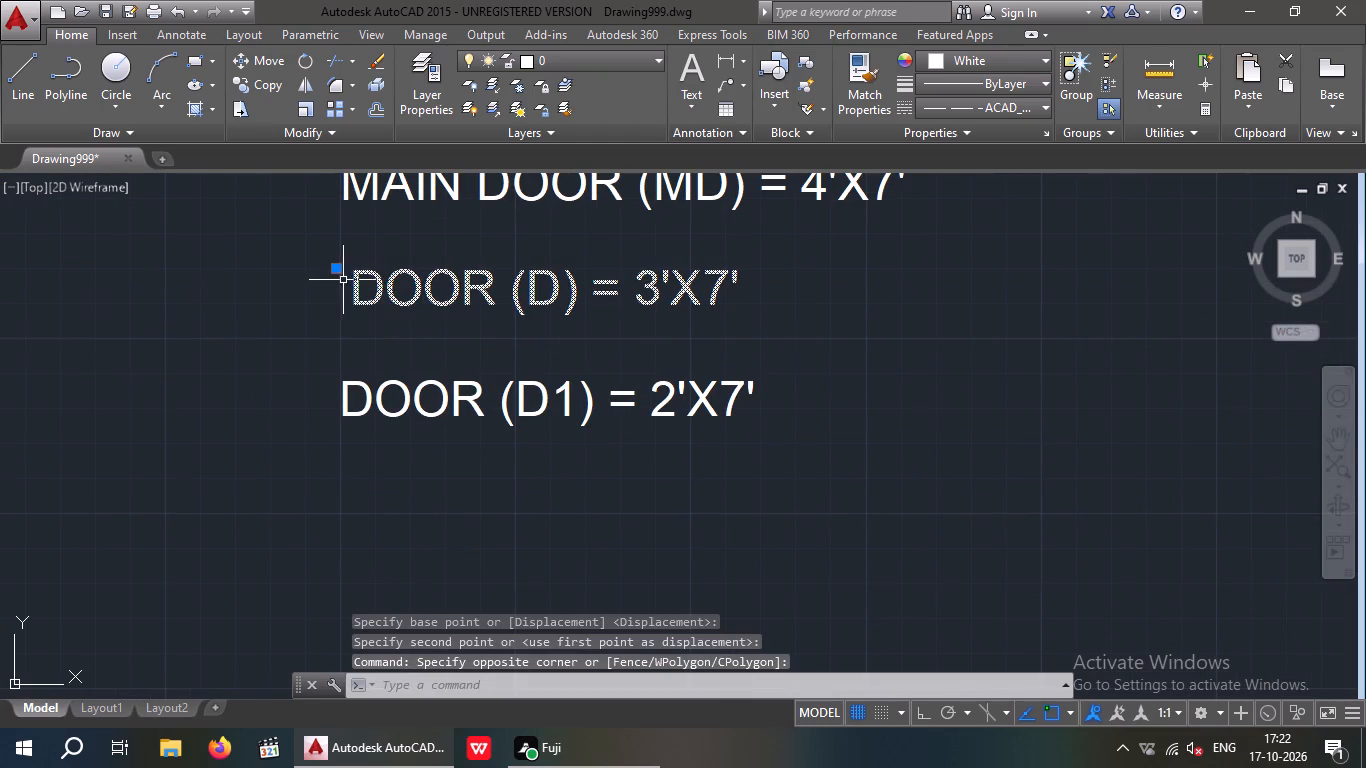
{"action": "left_click", "coordinate": [231, 52]}
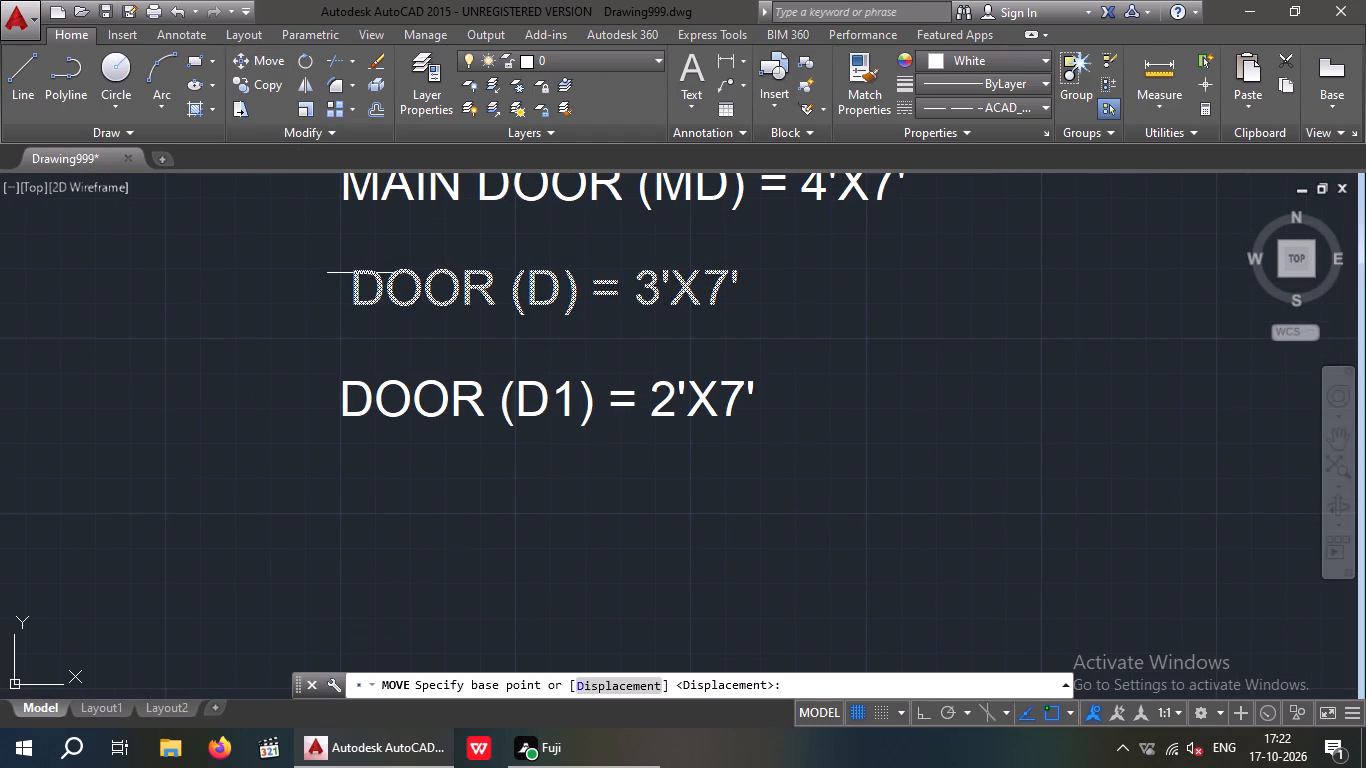
{"action": "left_click", "coordinate": [353, 267]}
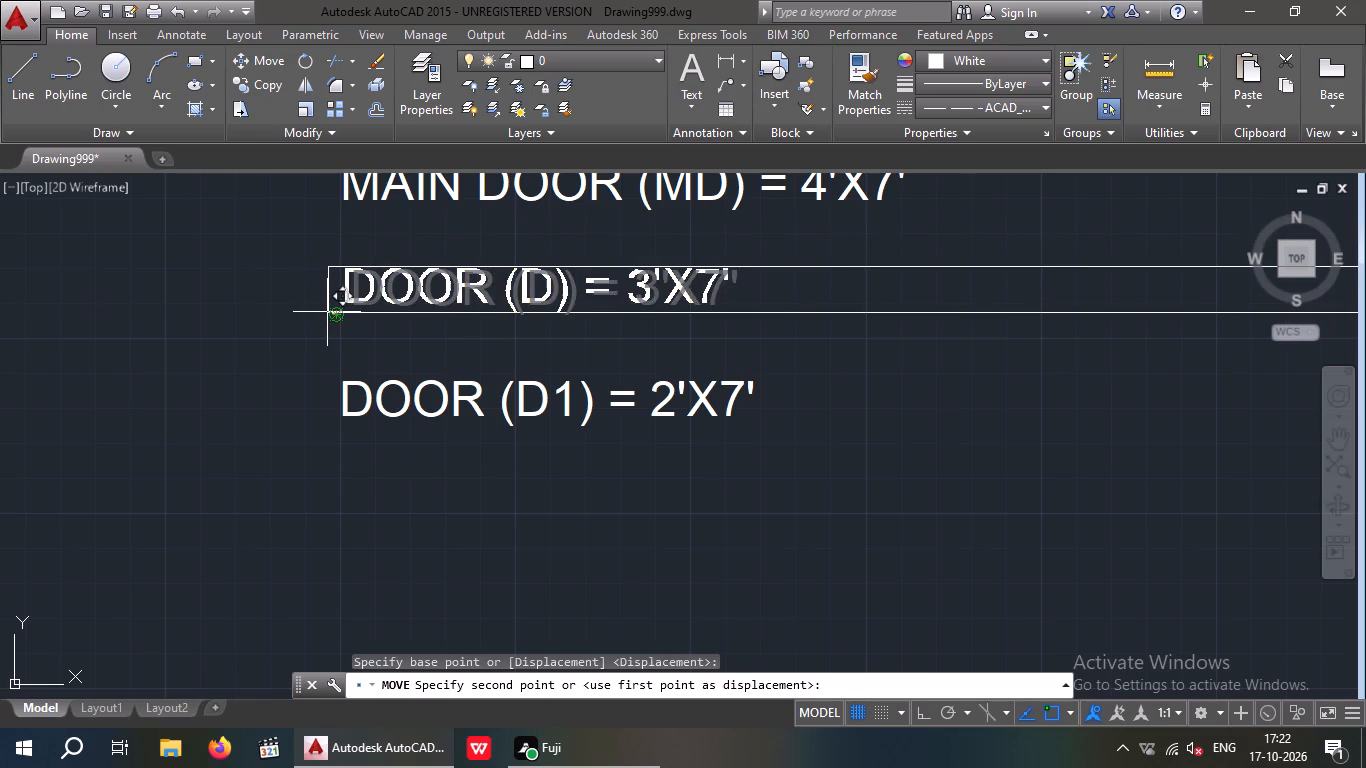
{"action": "left_click", "coordinate": [327, 312]}
{"action": "left_click_drag", "start_coordinate": [416, 324], "coordinate": [358, 287]}
{"action": "left_click", "coordinate": [334, 265]}
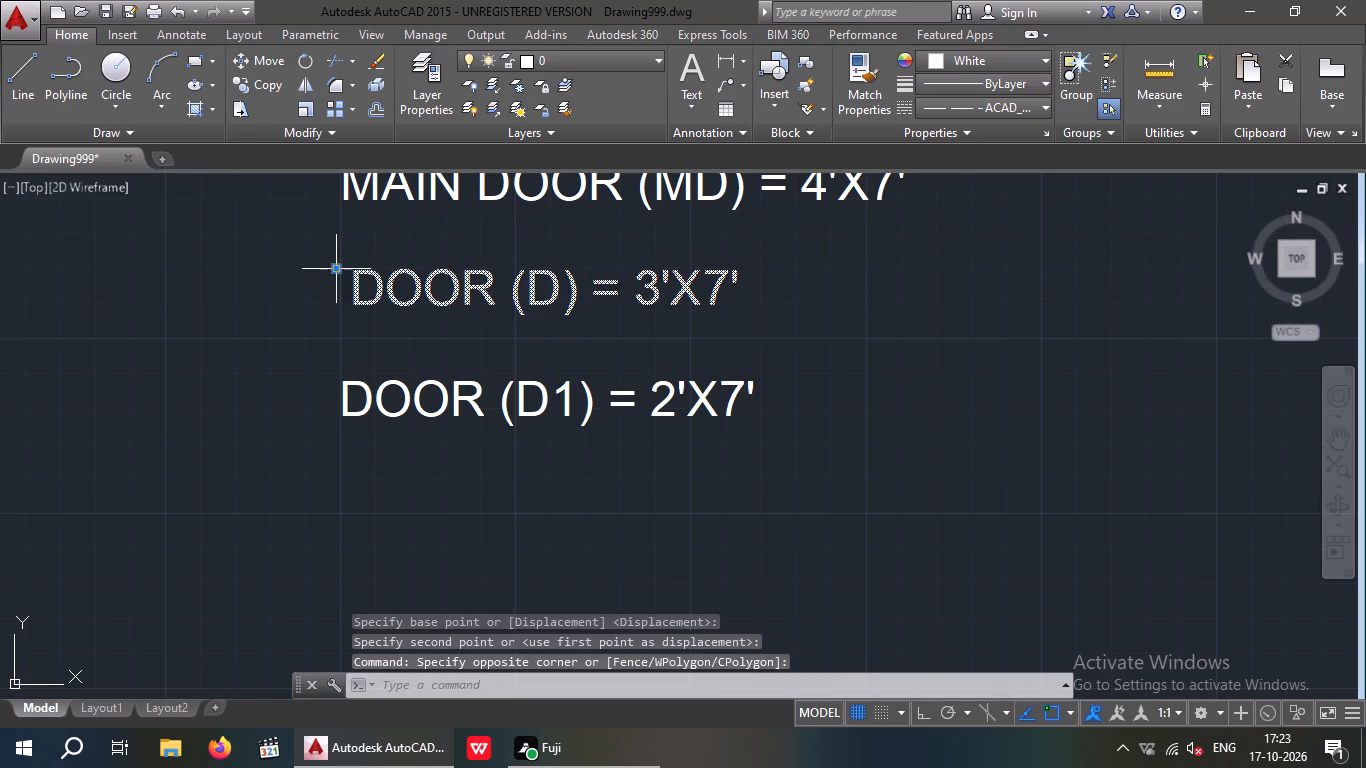
{"action": "left_click", "coordinate": [254, 59]}
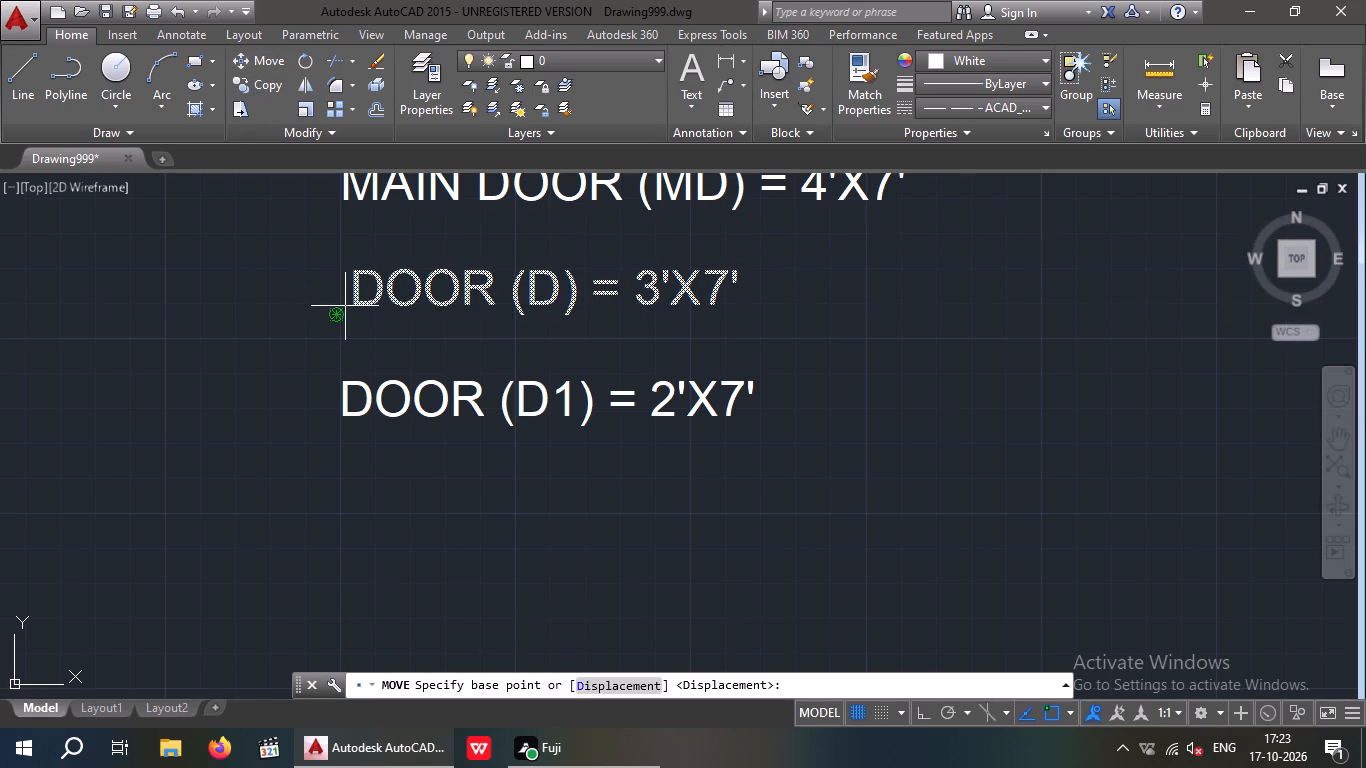
{"action": "left_click", "coordinate": [349, 303]}
{"action": "scroll", "coordinate": [340, 308], "scroll_direction": "up", "scroll_amount": 2}
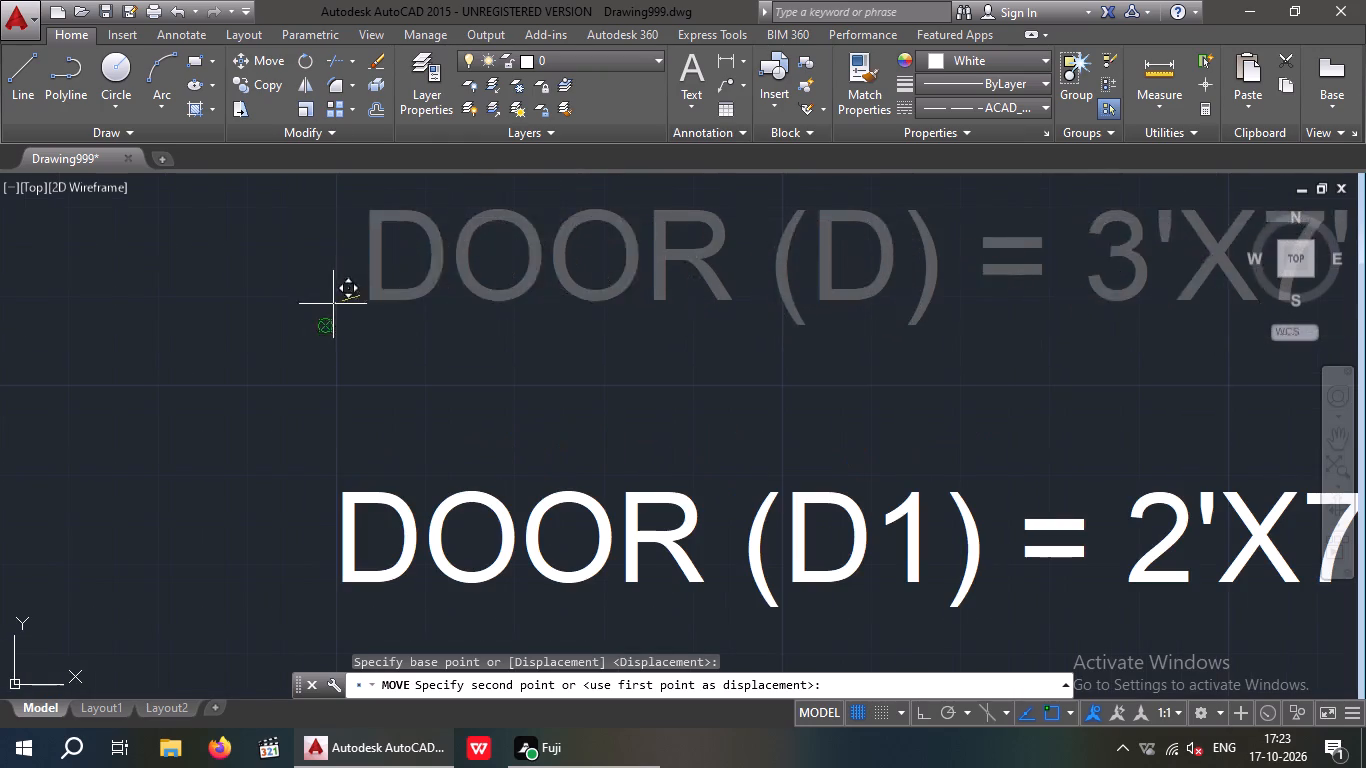
{"action": "left_click", "coordinate": [332, 303]}
{"action": "scroll", "coordinate": [341, 301], "scroll_direction": "down", "scroll_amount": 2}
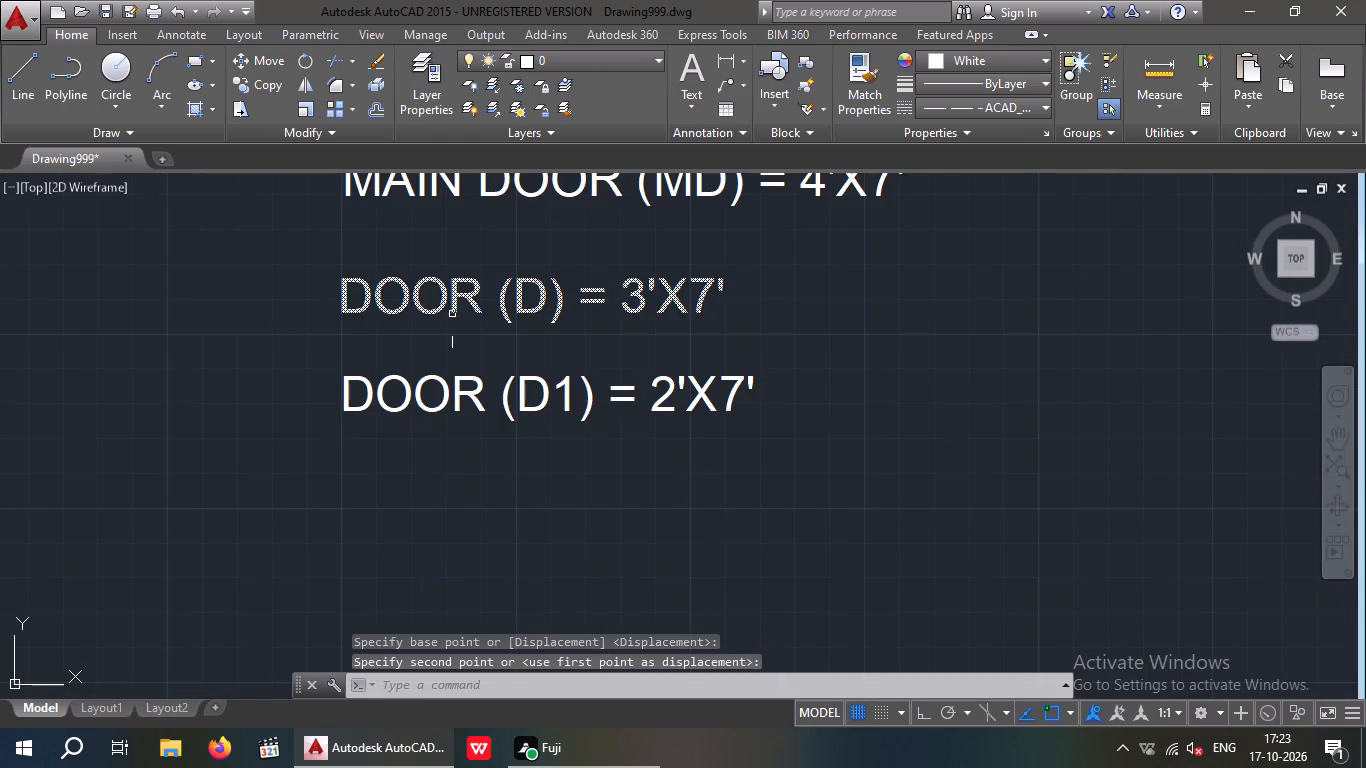
Move the DOOR (D1) note slightly right and down, keeping it beneath the DOOR (D) note.
{"action": "scroll", "coordinate": [361, 410], "scroll_direction": "up", "scroll_amount": 1}
{"action": "left_click_drag", "start_coordinate": [370, 429], "coordinate": [346, 389]}
{"action": "left_click", "coordinate": [333, 356]}
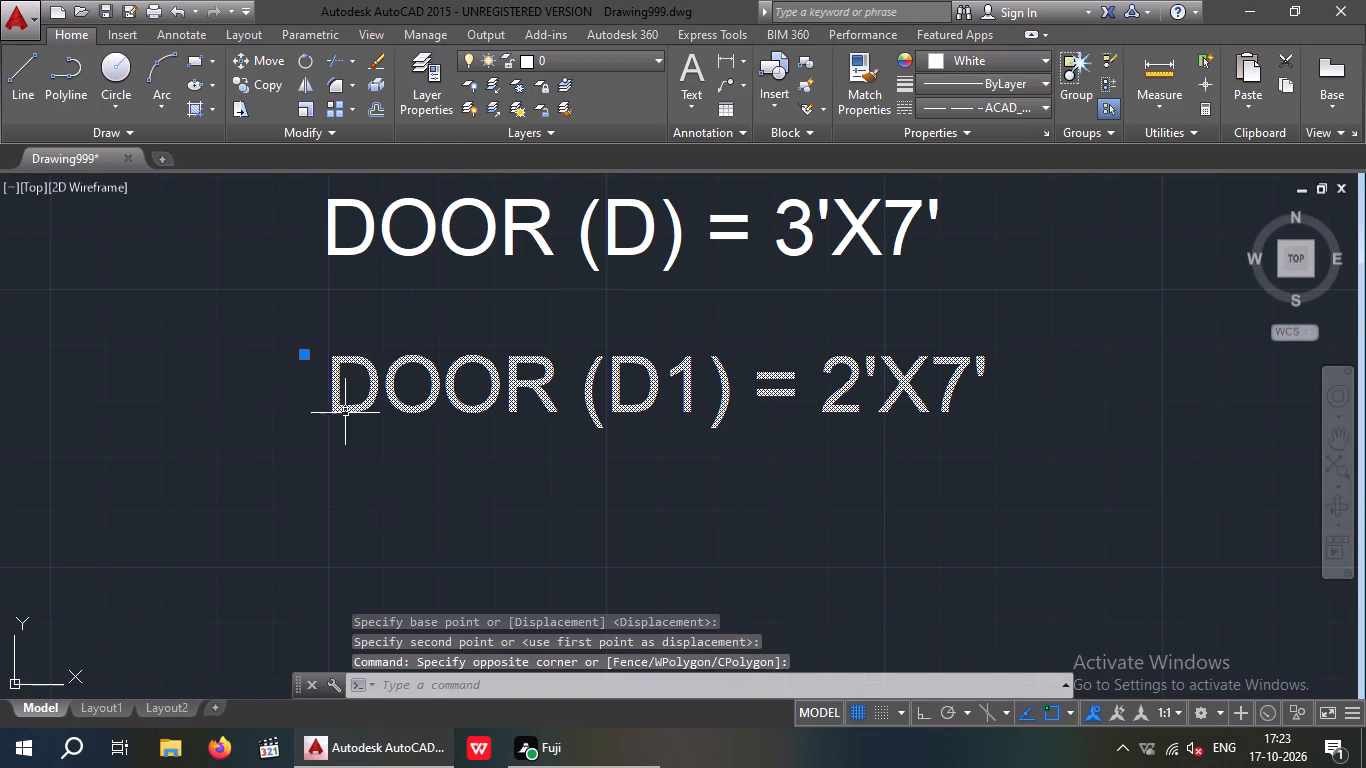
{"action": "left_click", "coordinate": [262, 55]}
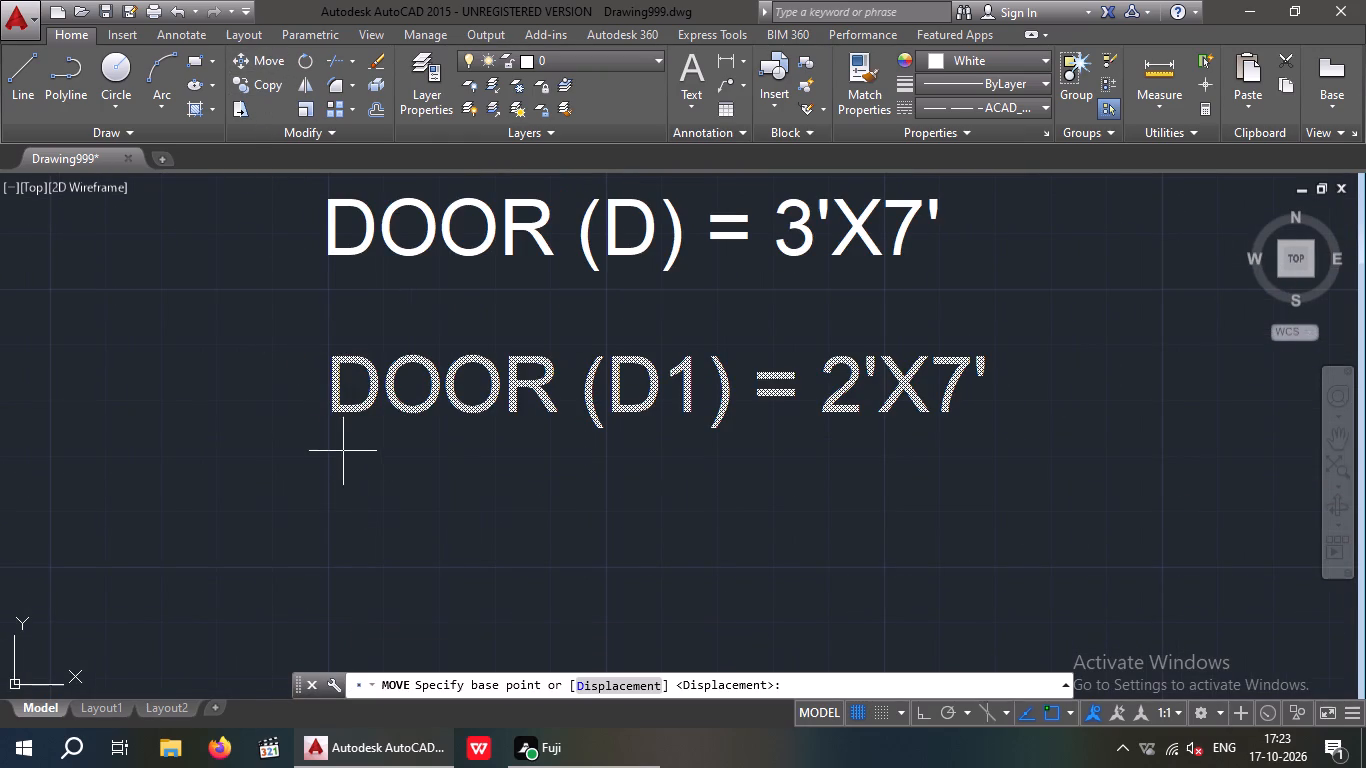
{"action": "left_click", "coordinate": [333, 418]}
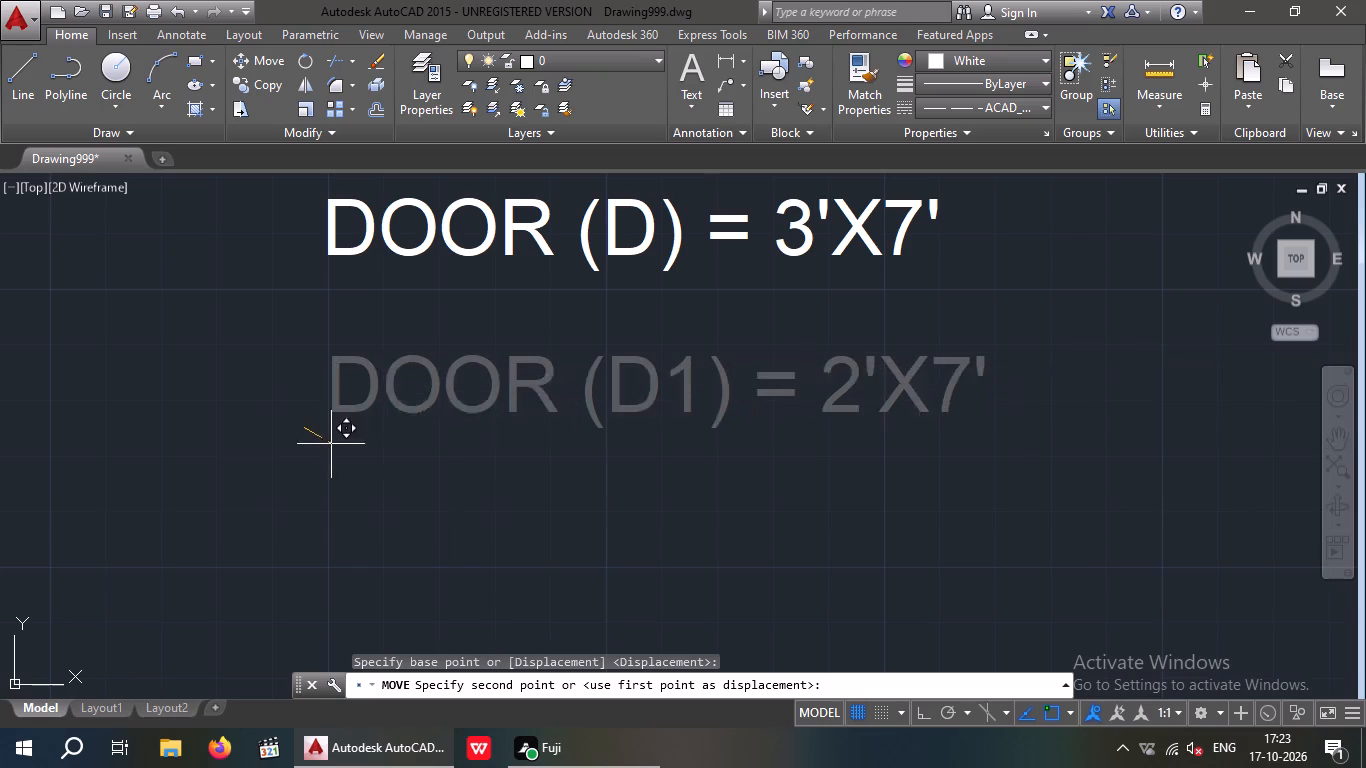
{"action": "left_click", "coordinate": [330, 445]}
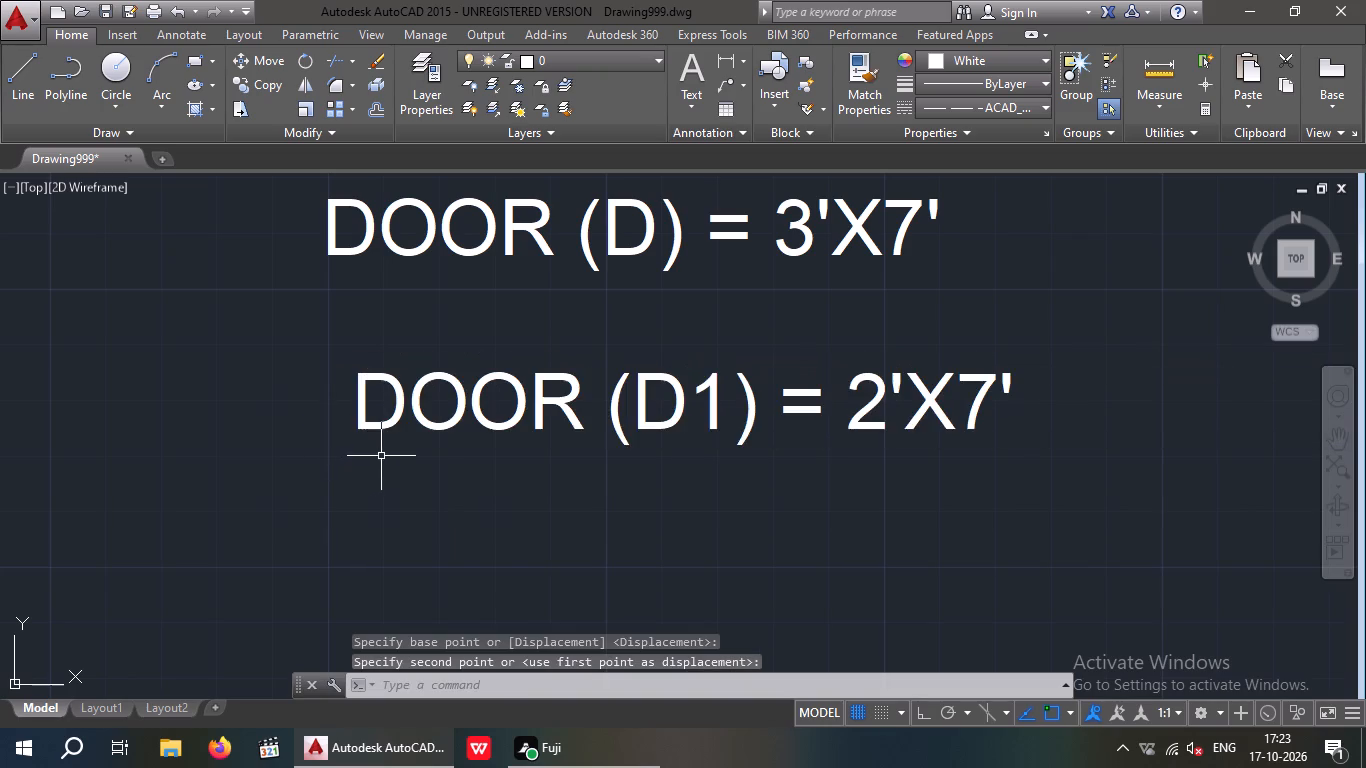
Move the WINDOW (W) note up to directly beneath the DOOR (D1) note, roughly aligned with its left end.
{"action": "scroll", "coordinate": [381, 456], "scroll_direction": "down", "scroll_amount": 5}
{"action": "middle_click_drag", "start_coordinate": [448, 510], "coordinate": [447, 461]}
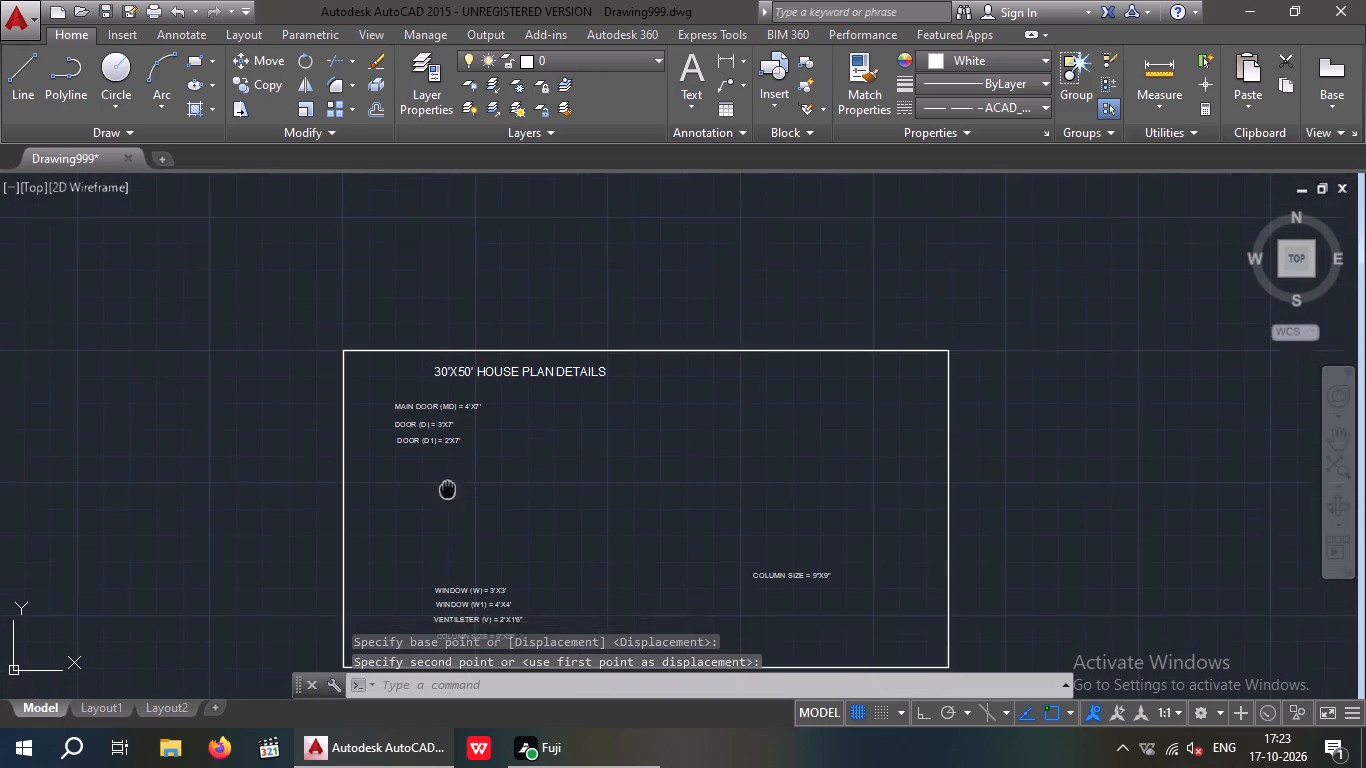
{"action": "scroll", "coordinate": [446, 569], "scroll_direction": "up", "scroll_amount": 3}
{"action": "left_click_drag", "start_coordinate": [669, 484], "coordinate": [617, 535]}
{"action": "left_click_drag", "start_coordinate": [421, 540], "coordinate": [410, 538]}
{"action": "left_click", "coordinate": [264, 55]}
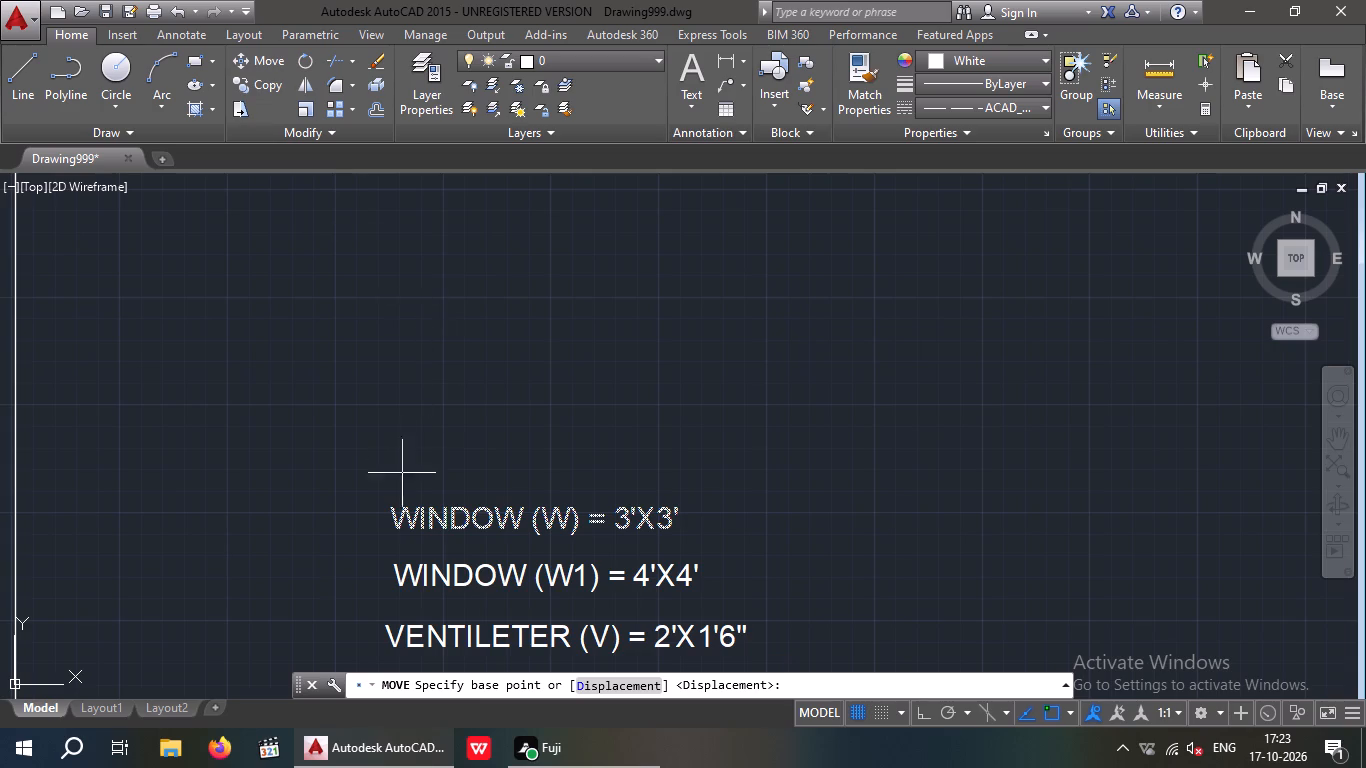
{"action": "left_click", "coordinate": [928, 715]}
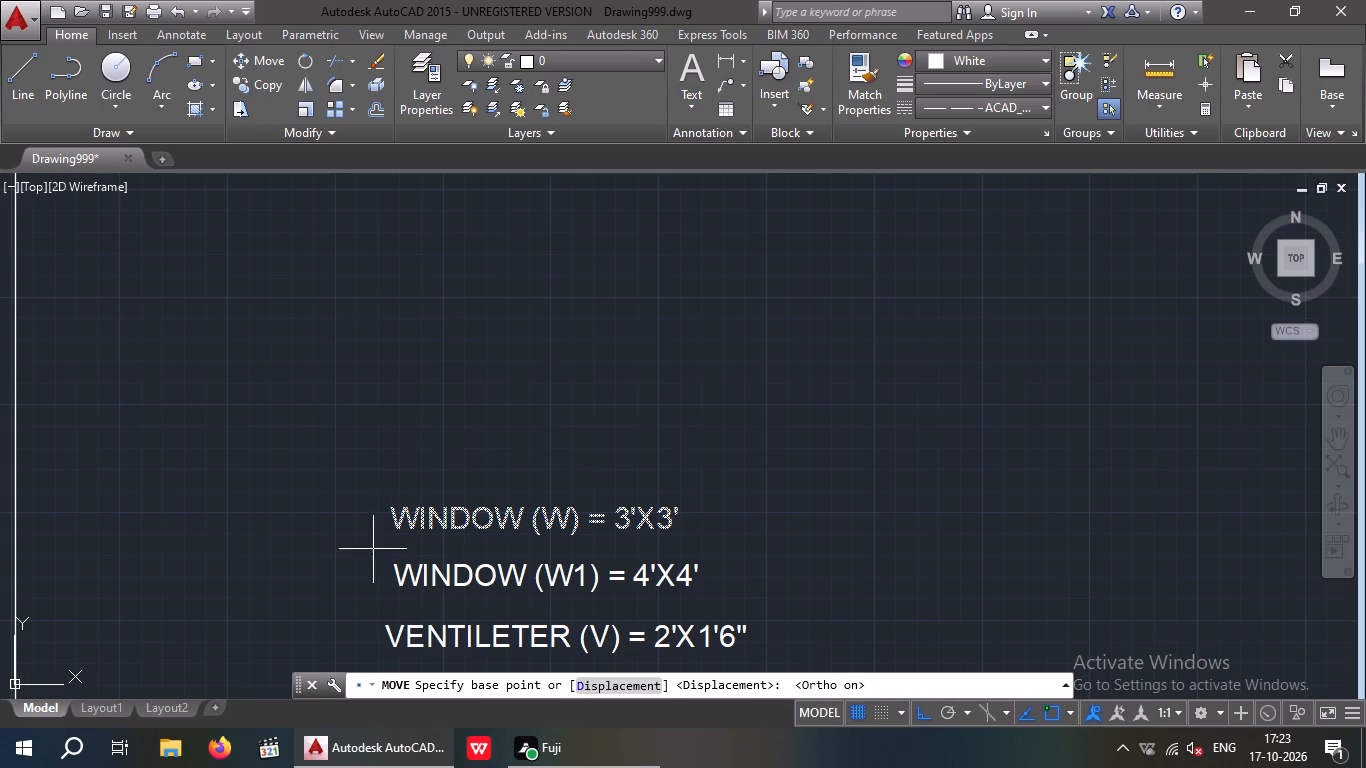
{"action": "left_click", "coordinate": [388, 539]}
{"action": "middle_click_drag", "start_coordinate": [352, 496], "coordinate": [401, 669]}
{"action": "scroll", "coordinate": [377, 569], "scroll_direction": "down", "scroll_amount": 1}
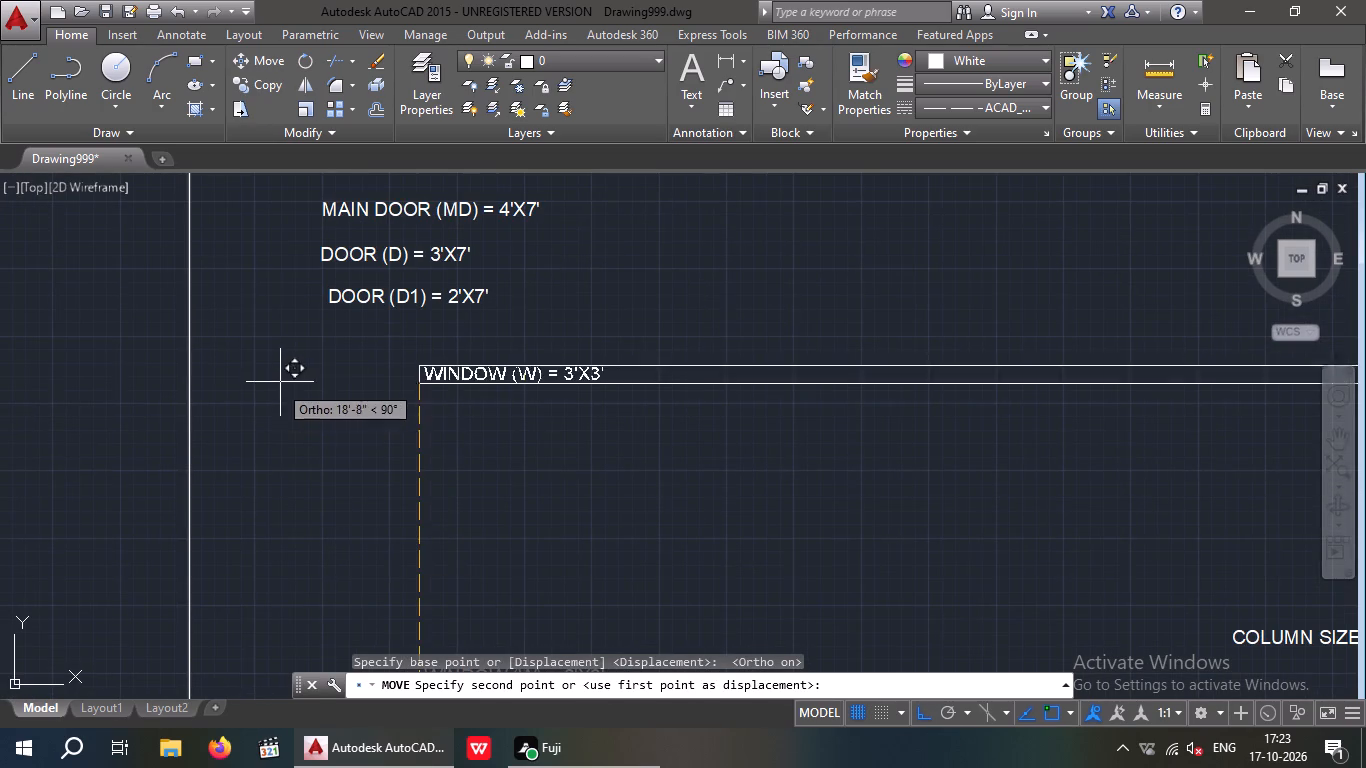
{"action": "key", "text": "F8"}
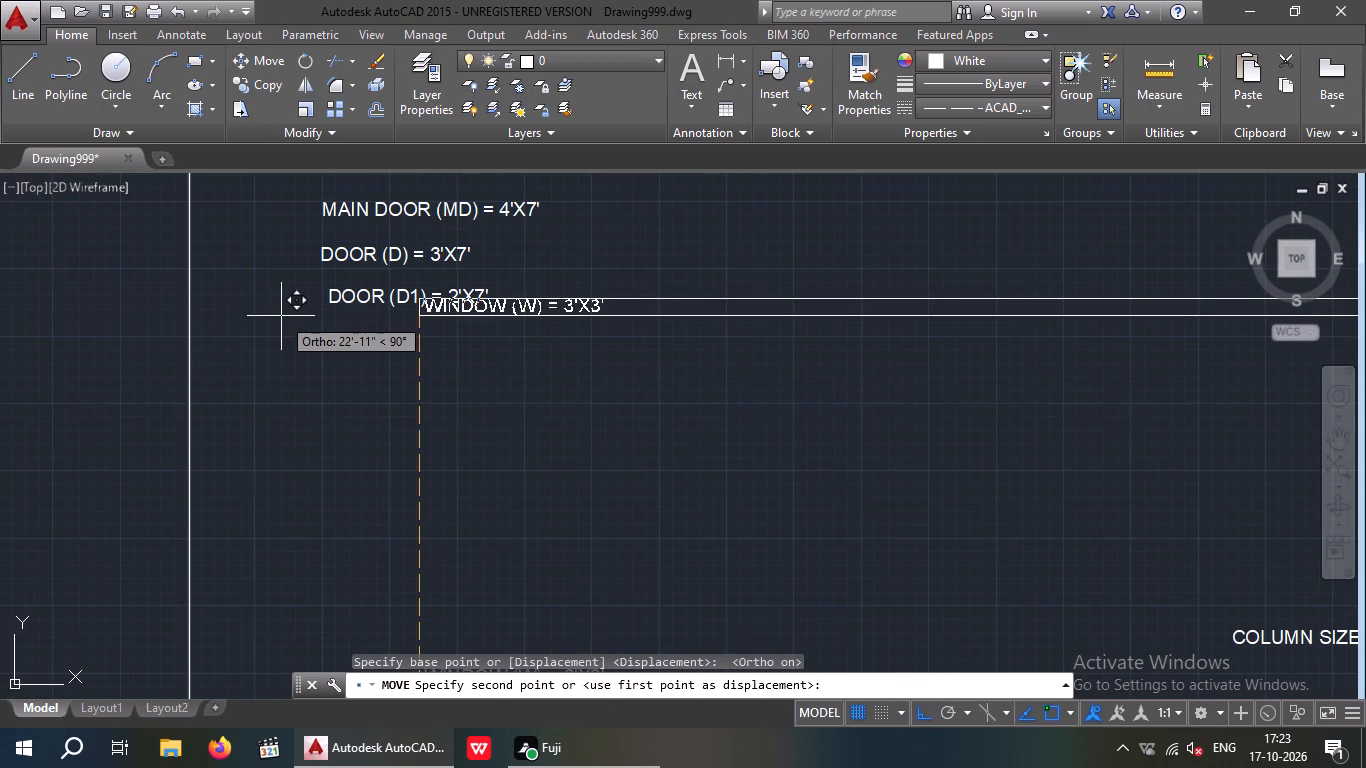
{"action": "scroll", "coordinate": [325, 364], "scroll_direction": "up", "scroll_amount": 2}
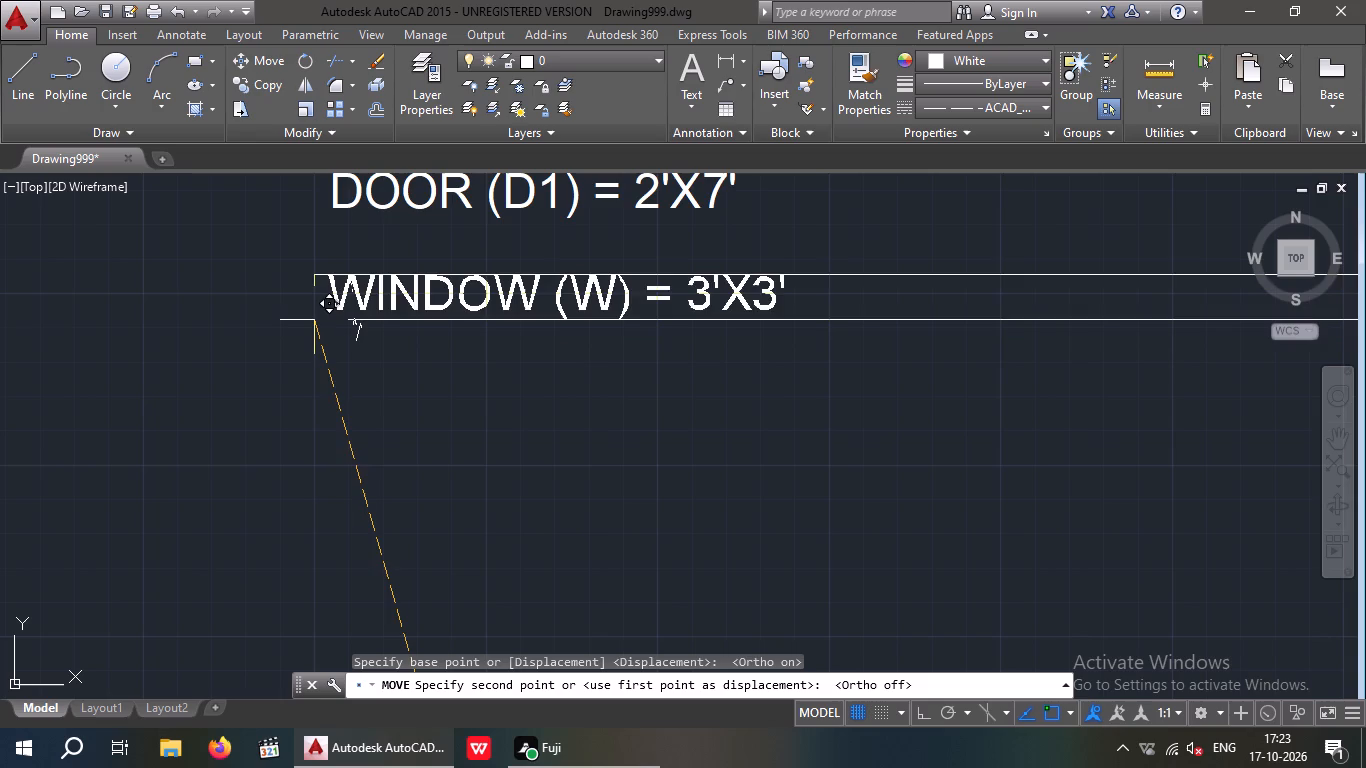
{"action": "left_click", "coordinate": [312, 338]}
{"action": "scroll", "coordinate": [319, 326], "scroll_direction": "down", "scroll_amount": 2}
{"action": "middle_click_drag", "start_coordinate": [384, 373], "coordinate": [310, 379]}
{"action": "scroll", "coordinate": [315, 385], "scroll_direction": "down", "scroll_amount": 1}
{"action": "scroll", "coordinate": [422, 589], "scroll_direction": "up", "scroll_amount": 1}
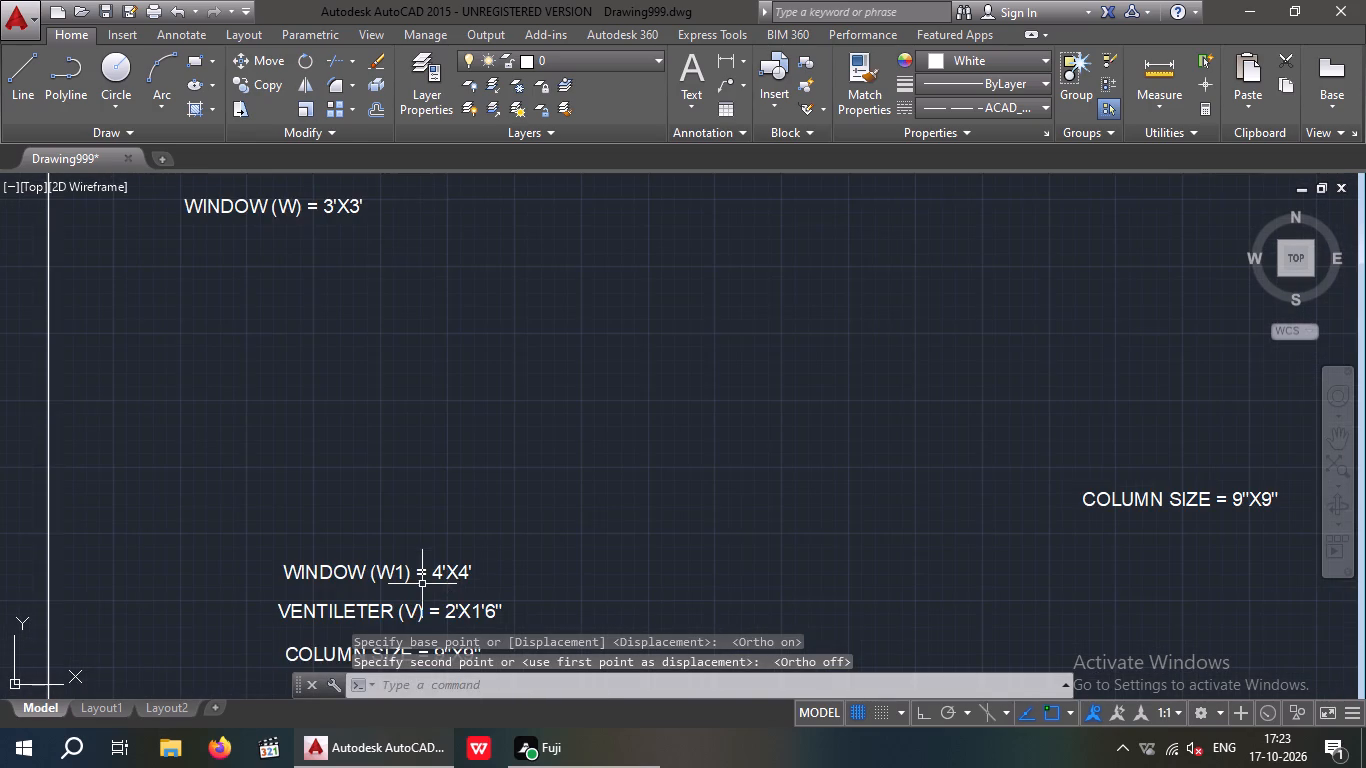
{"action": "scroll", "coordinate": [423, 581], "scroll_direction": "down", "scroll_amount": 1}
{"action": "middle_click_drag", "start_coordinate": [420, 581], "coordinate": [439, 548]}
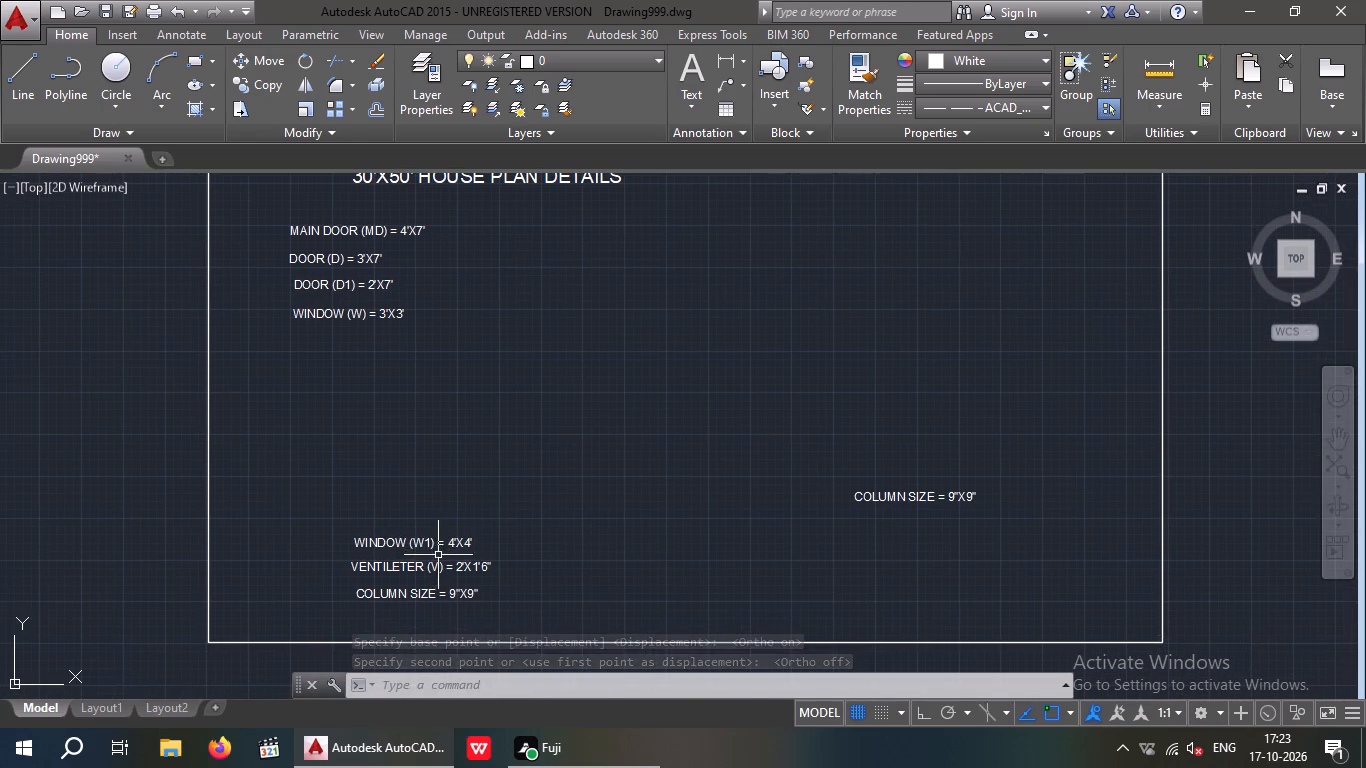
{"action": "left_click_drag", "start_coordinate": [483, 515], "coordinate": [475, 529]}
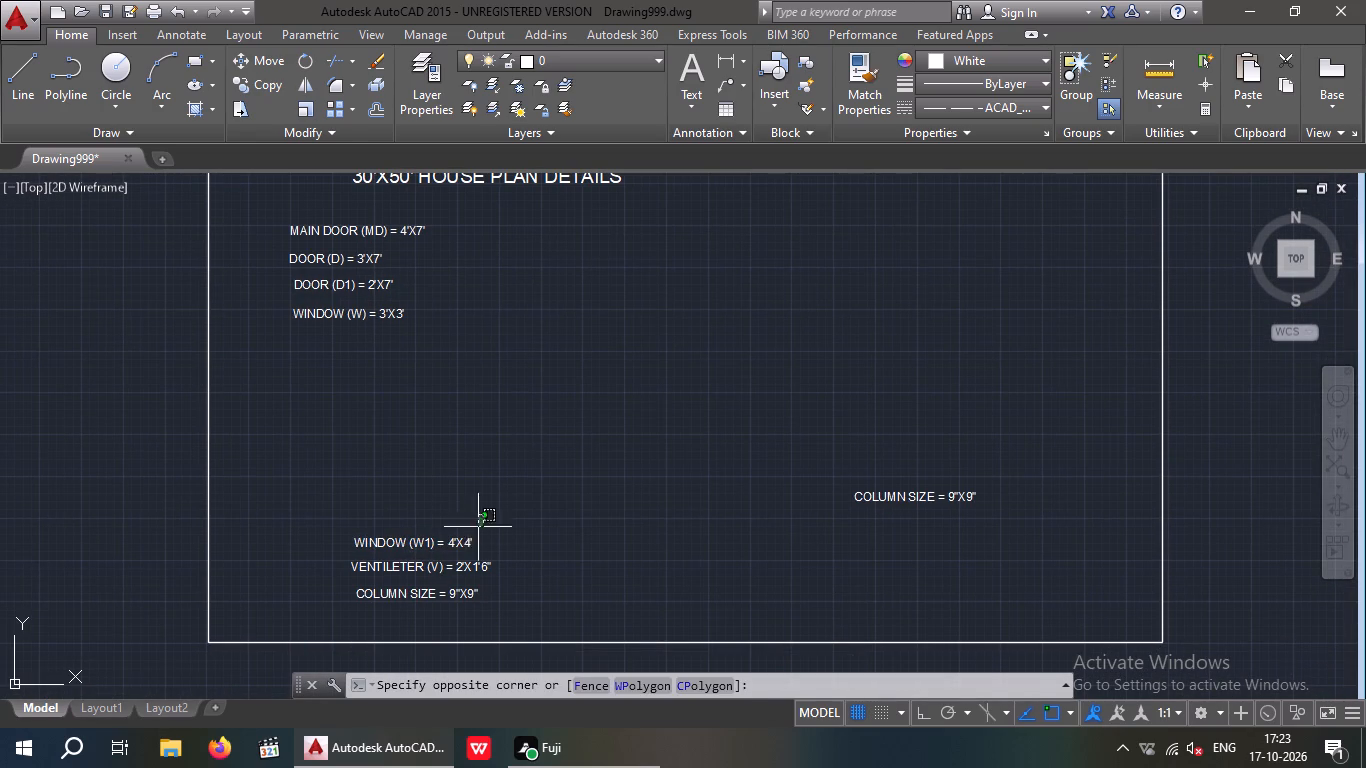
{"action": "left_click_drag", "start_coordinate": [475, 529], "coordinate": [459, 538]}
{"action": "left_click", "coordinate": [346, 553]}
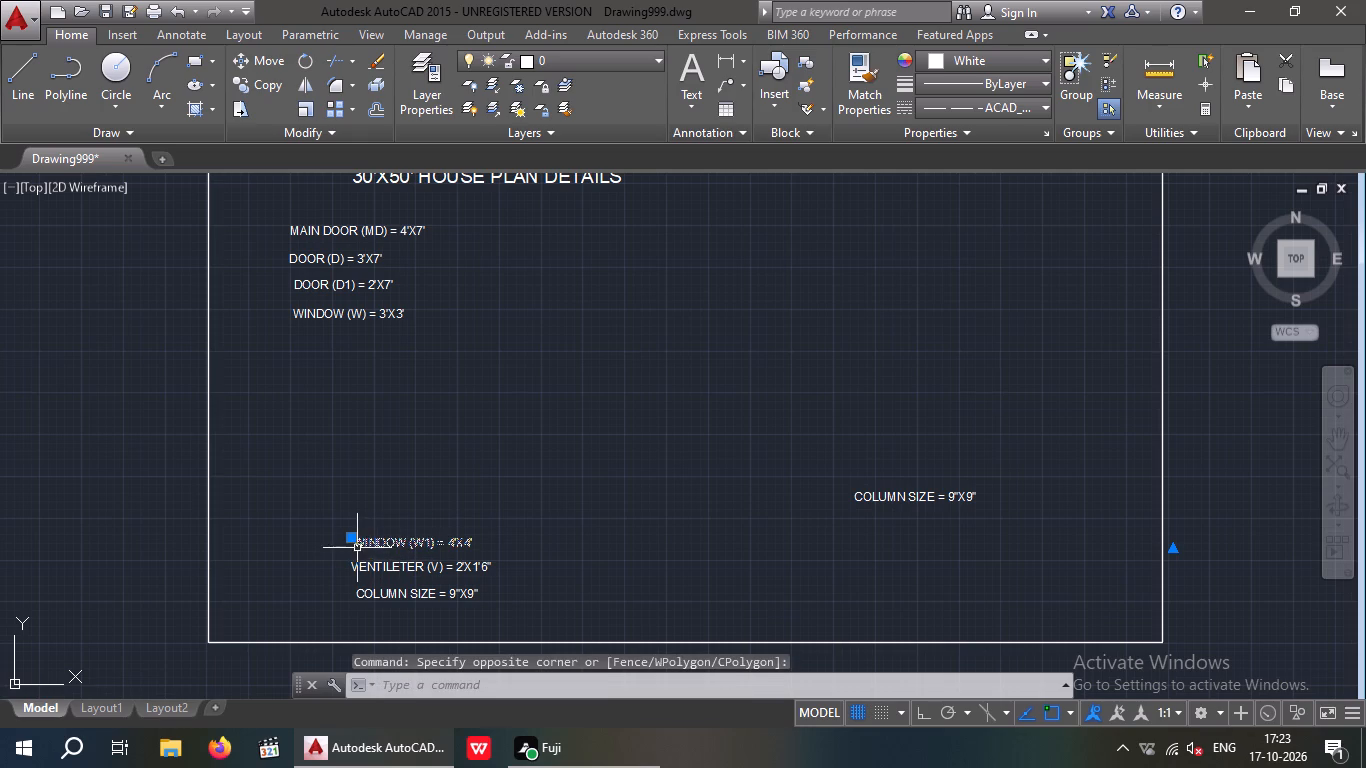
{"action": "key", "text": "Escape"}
Move the WINDOW (W) note to the right of the MAIN DOOR (MD) note, level with it, starting a second column.
{"action": "left_click_drag", "start_coordinate": [433, 308], "coordinate": [378, 324]}
{"action": "left_click", "coordinate": [292, 329]}
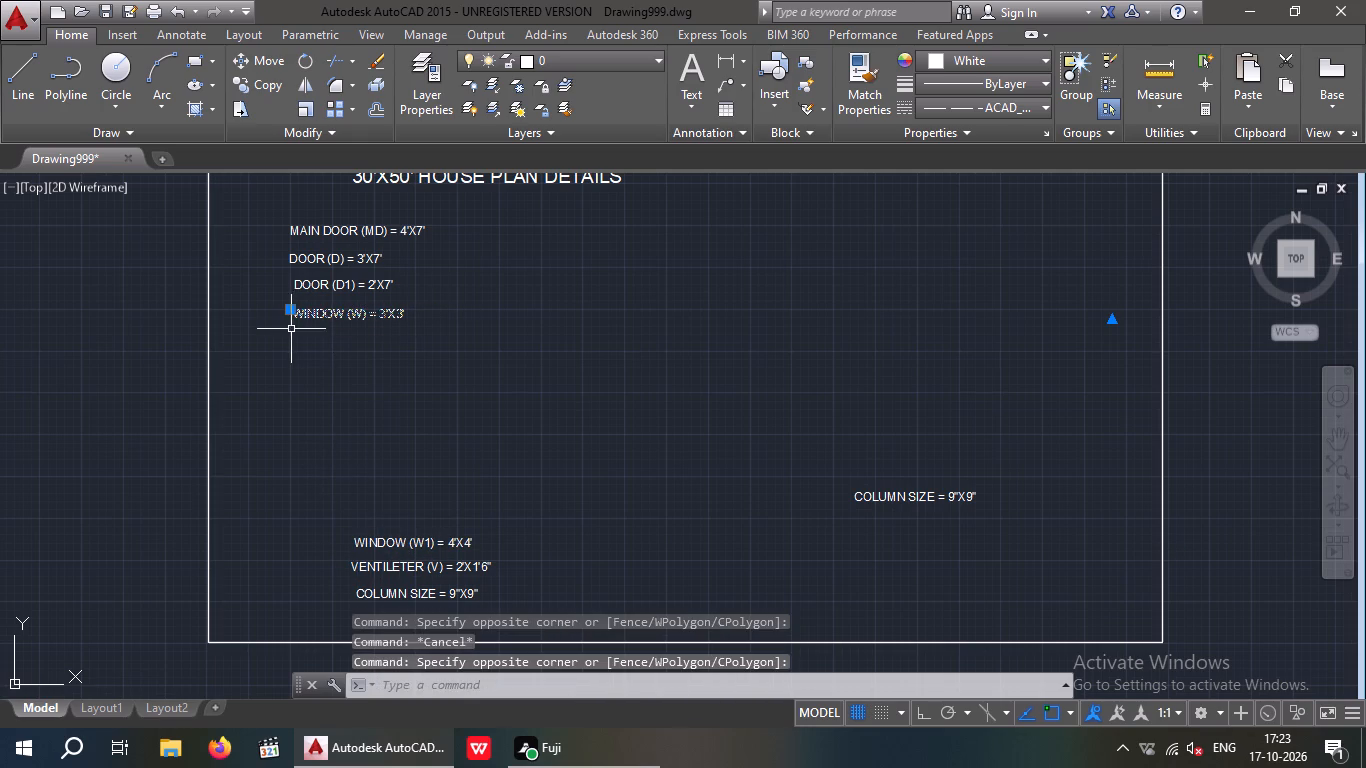
{"action": "left_click", "coordinate": [266, 53]}
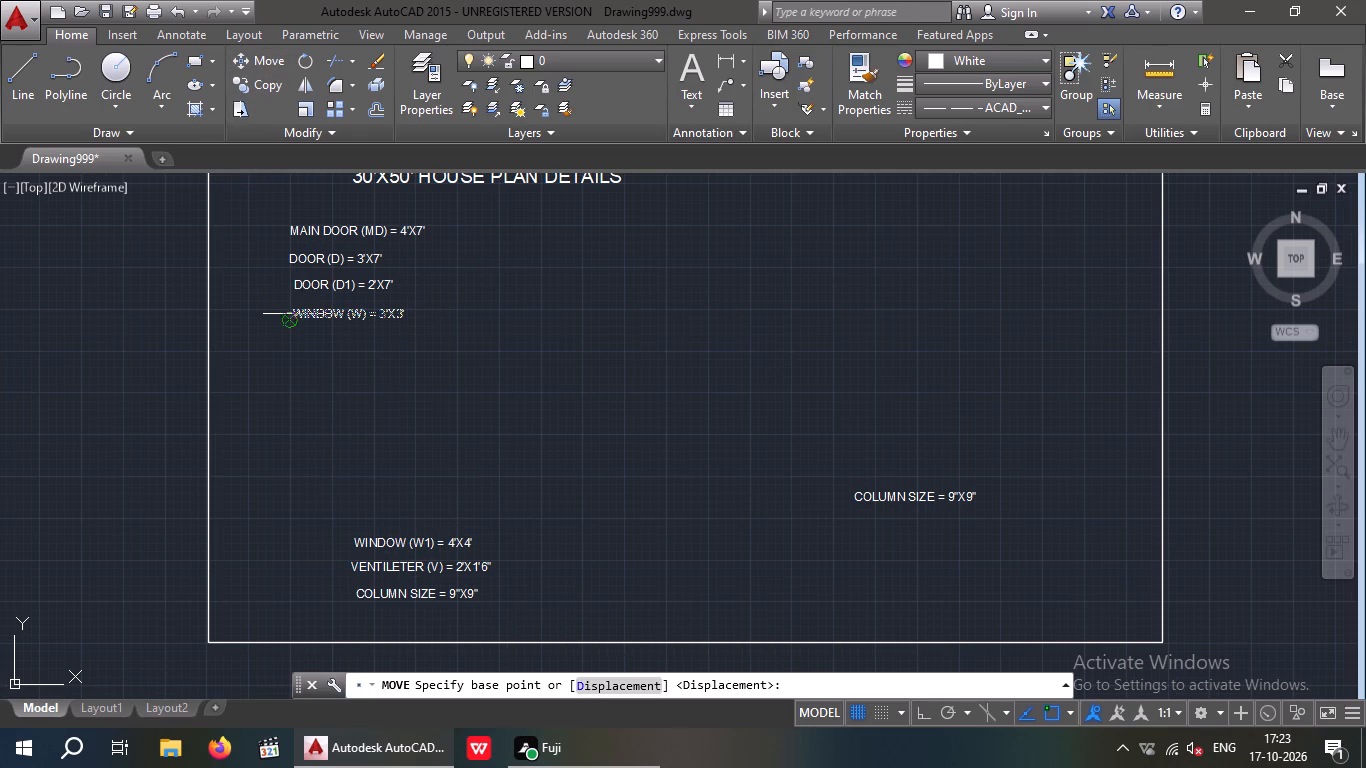
{"action": "left_click", "coordinate": [298, 318]}
{"action": "scroll", "coordinate": [483, 240], "scroll_direction": "up", "scroll_amount": 2}
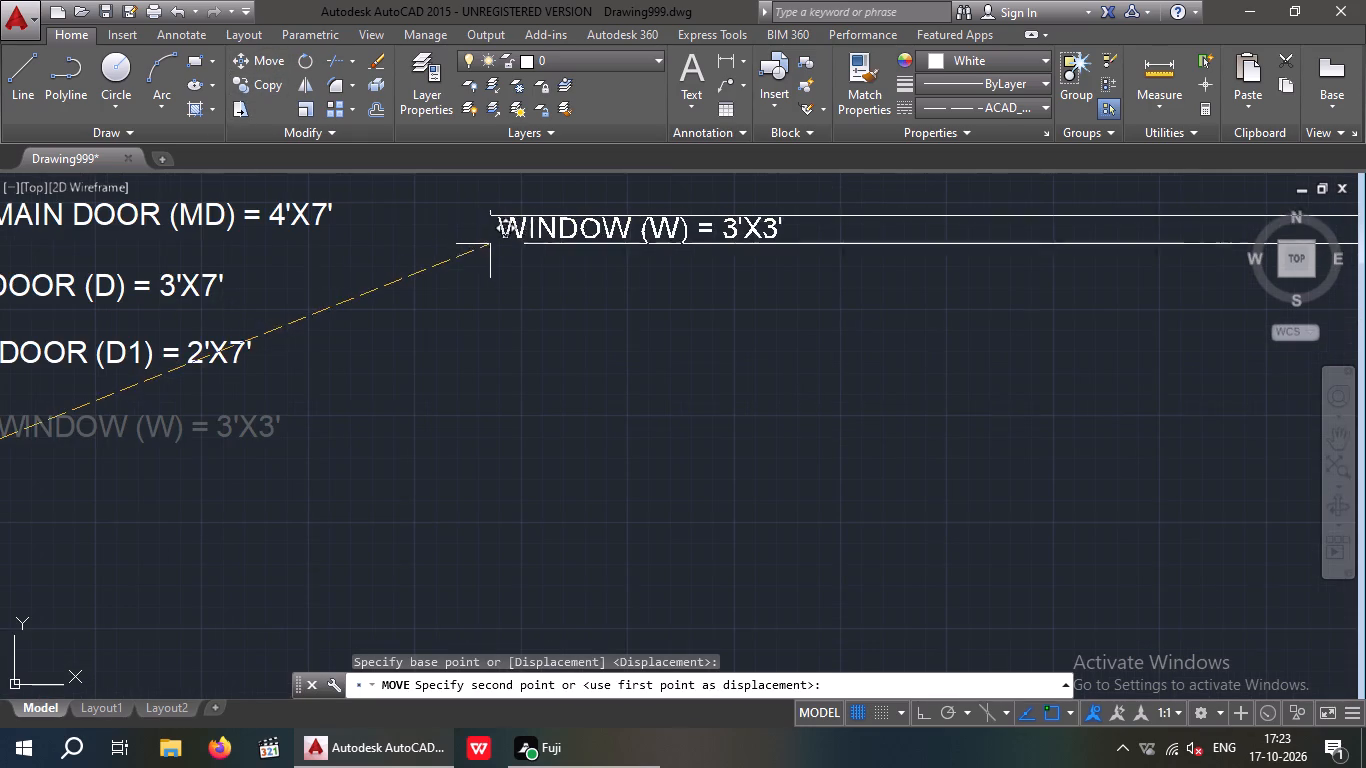
{"action": "left_click", "coordinate": [518, 230]}
Move the WINDOW (W1) note up to directly beneath the WINDOW (W) note in the second column.
{"action": "scroll", "coordinate": [518, 240], "scroll_direction": "down", "scroll_amount": 2}
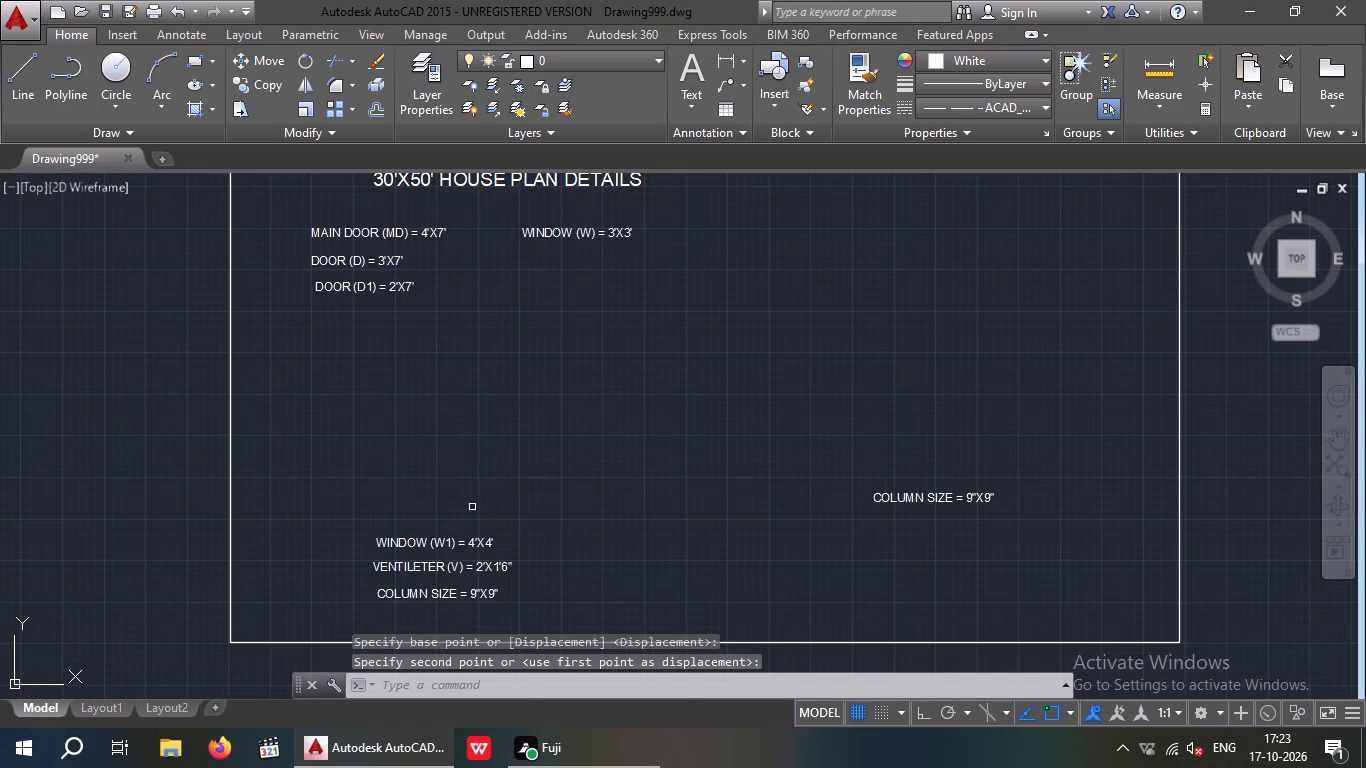
{"action": "left_click_drag", "start_coordinate": [522, 522], "coordinate": [451, 524]}
{"action": "left_click", "coordinate": [366, 547]}
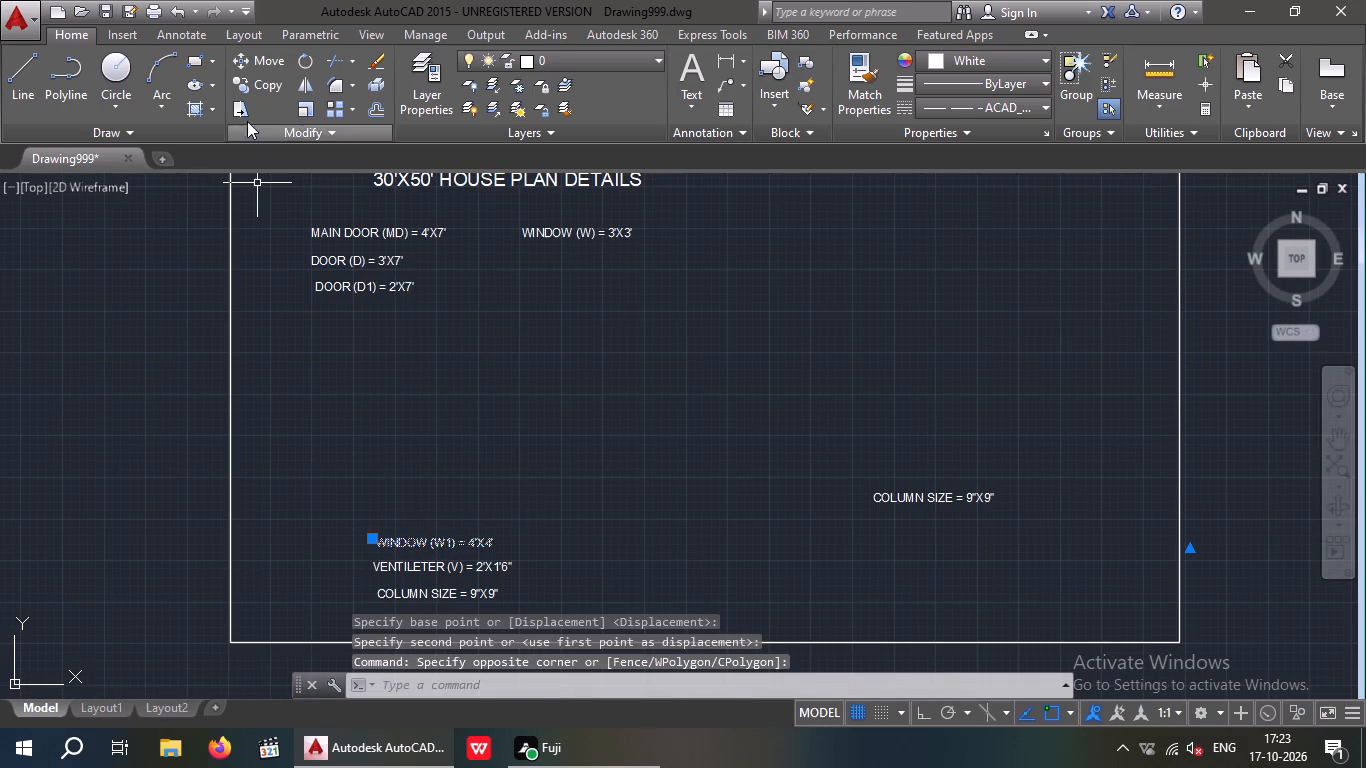
{"action": "left_click", "coordinate": [268, 64]}
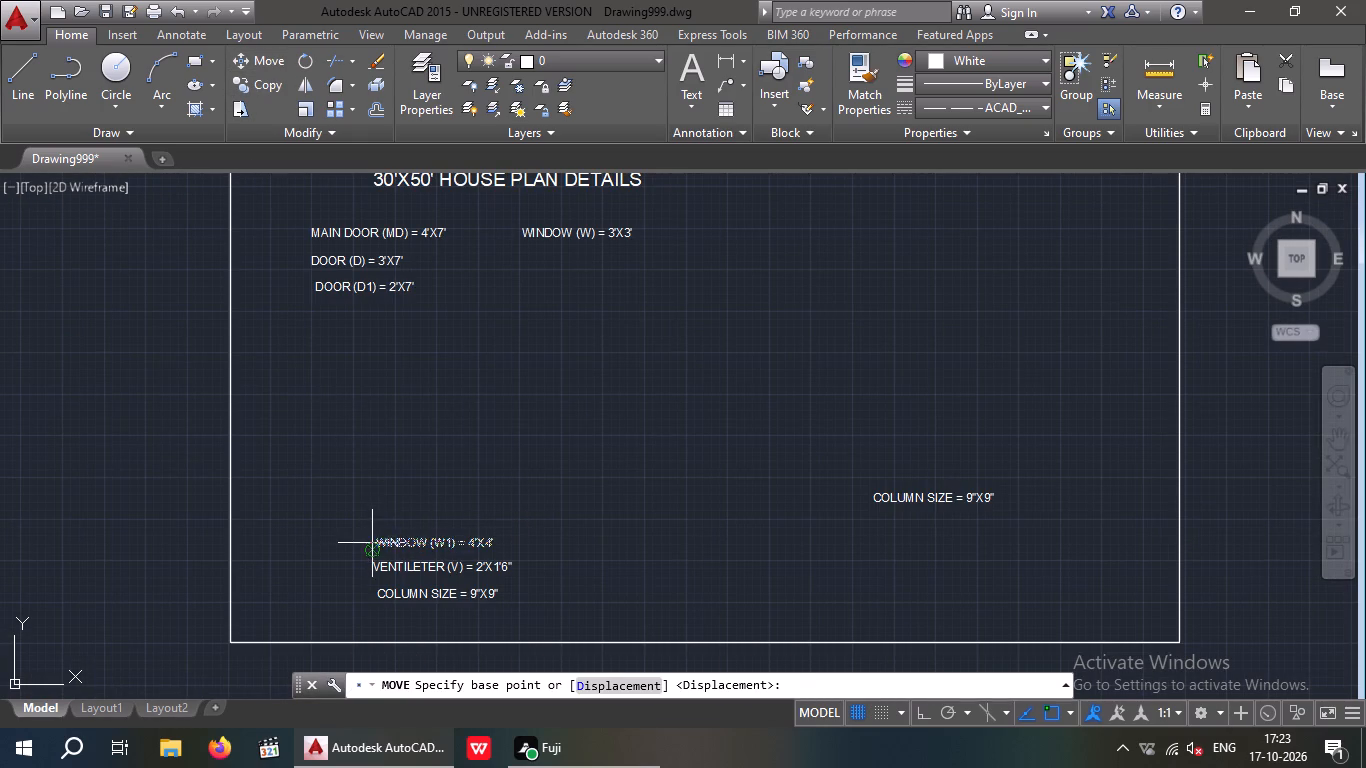
{"action": "left_click_drag", "start_coordinate": [372, 543], "coordinate": [395, 511]}
{"action": "scroll", "coordinate": [518, 263], "scroll_direction": "up", "scroll_amount": 2}
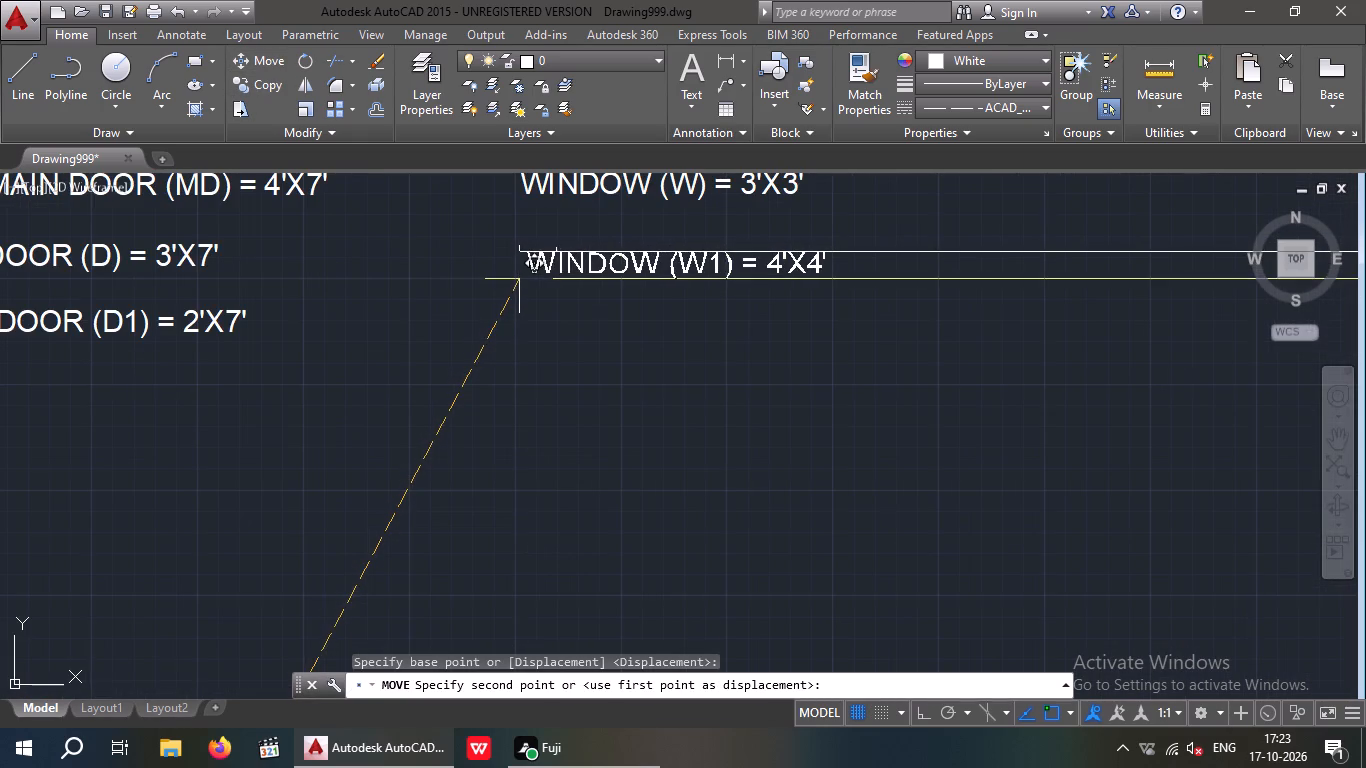
{"action": "left_click", "coordinate": [519, 279]}
Move the VENTILETER (V) note up to directly beneath the WINDOW (W1) note in the second column.
{"action": "scroll", "coordinate": [516, 281], "scroll_direction": "down", "scroll_amount": 2}
{"action": "left_click_drag", "start_coordinate": [534, 554], "coordinate": [455, 581]}
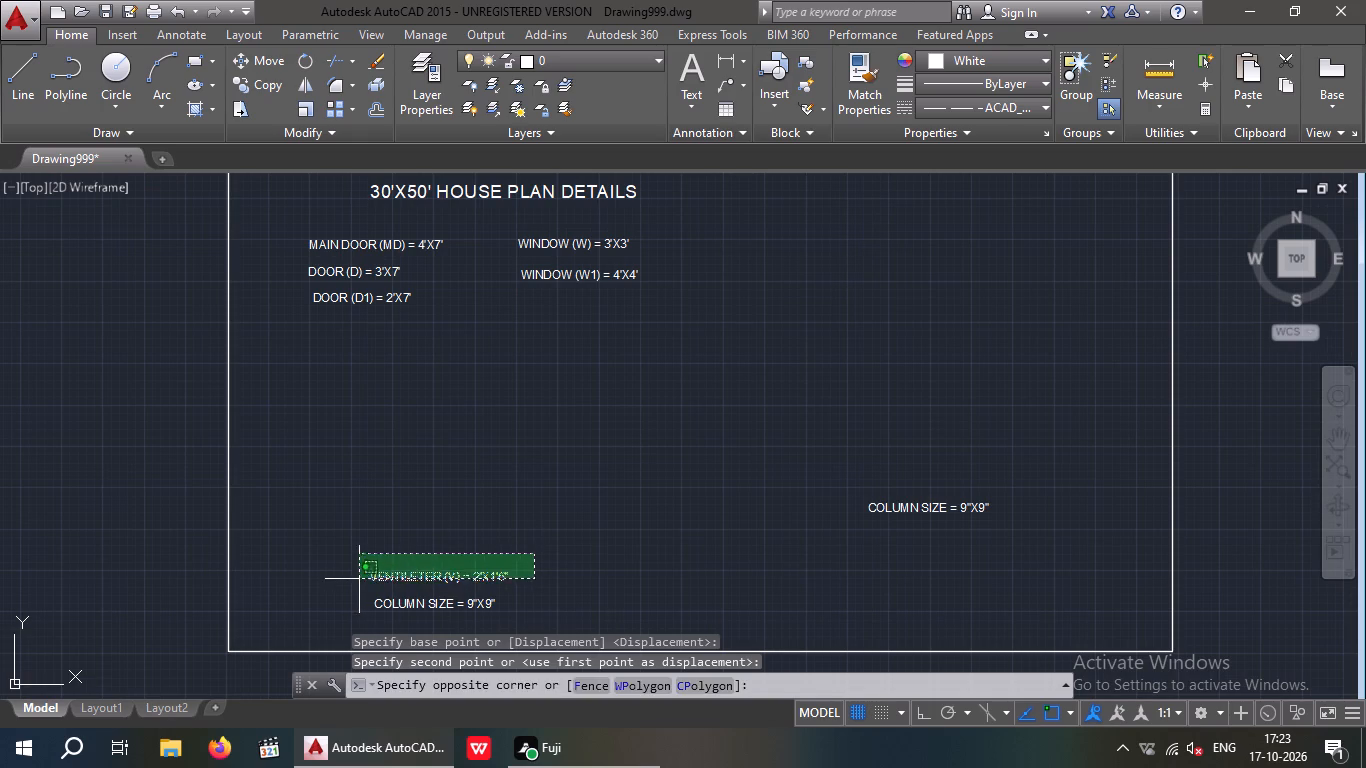
{"action": "left_click", "coordinate": [359, 579]}
{"action": "left_click", "coordinate": [264, 59]}
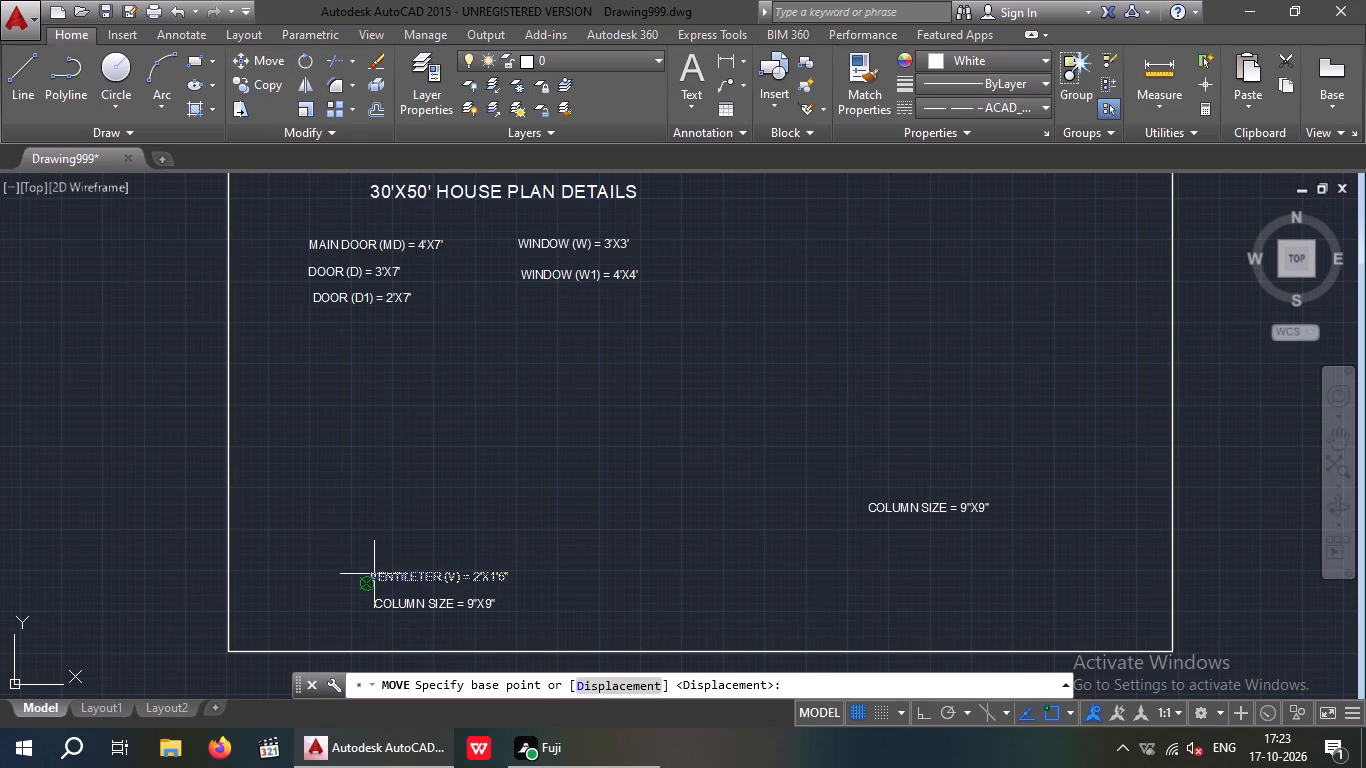
{"action": "left_click_drag", "start_coordinate": [374, 574], "coordinate": [374, 555]}
{"action": "scroll", "coordinate": [520, 313], "scroll_direction": "up", "scroll_amount": 1}
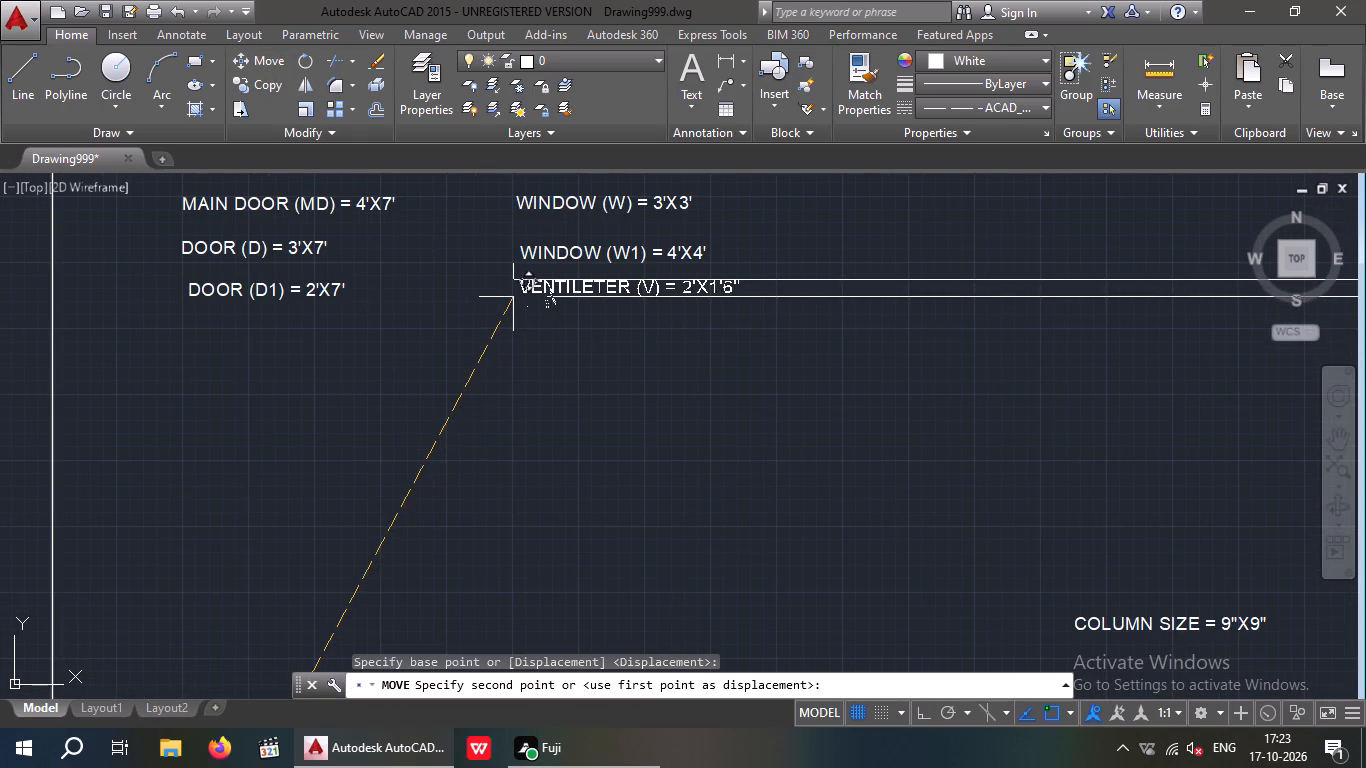
{"action": "left_click", "coordinate": [513, 297]}
Move the COLUMN SIZE note near the rectangle's lower left up to beneath the DOOR (D1) note in the first column.
{"action": "scroll", "coordinate": [512, 307], "scroll_direction": "down", "scroll_amount": 1}
{"action": "left_click_drag", "start_coordinate": [532, 500], "coordinate": [477, 586]}
{"action": "left_click", "coordinate": [371, 615]}
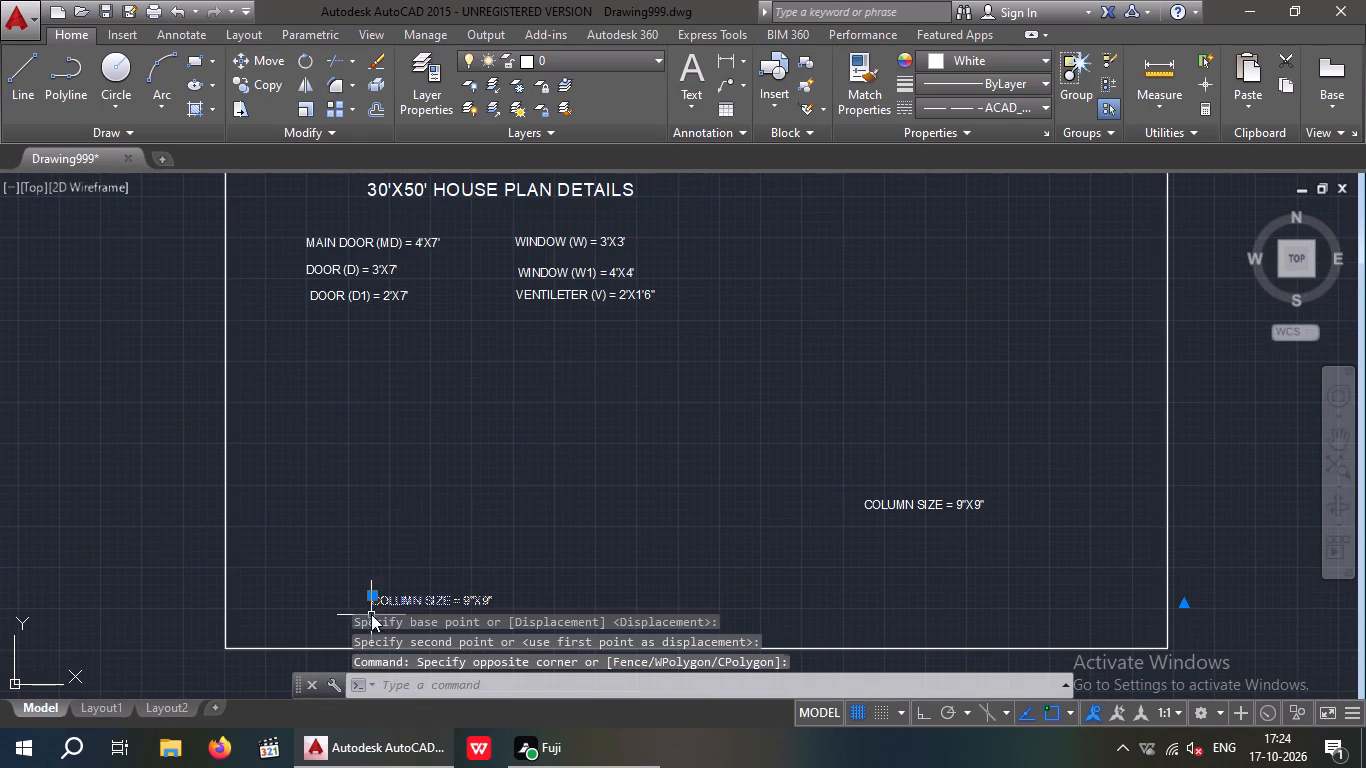
{"action": "left_click", "coordinate": [264, 64]}
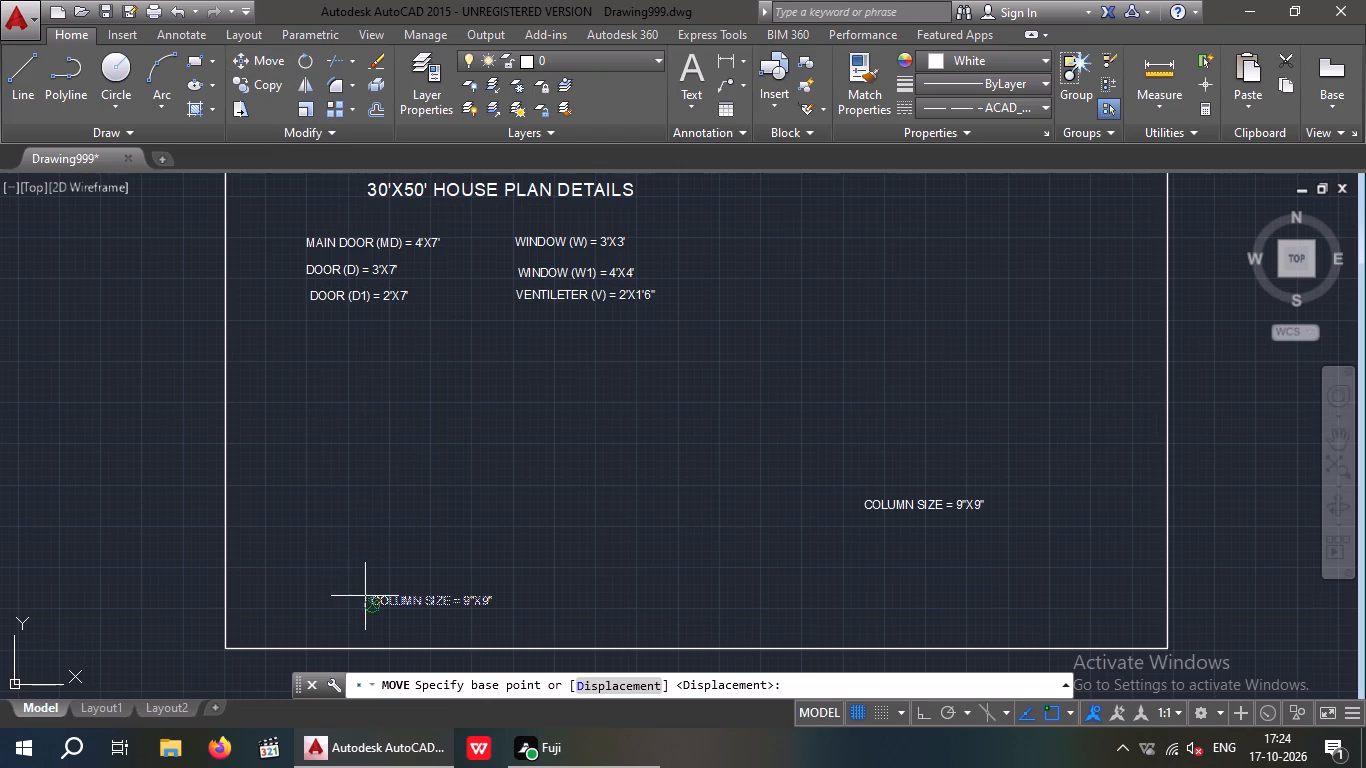
{"action": "left_click_drag", "start_coordinate": [364, 596], "coordinate": [364, 553]}
{"action": "scroll", "coordinate": [334, 331], "scroll_direction": "up", "scroll_amount": 1}
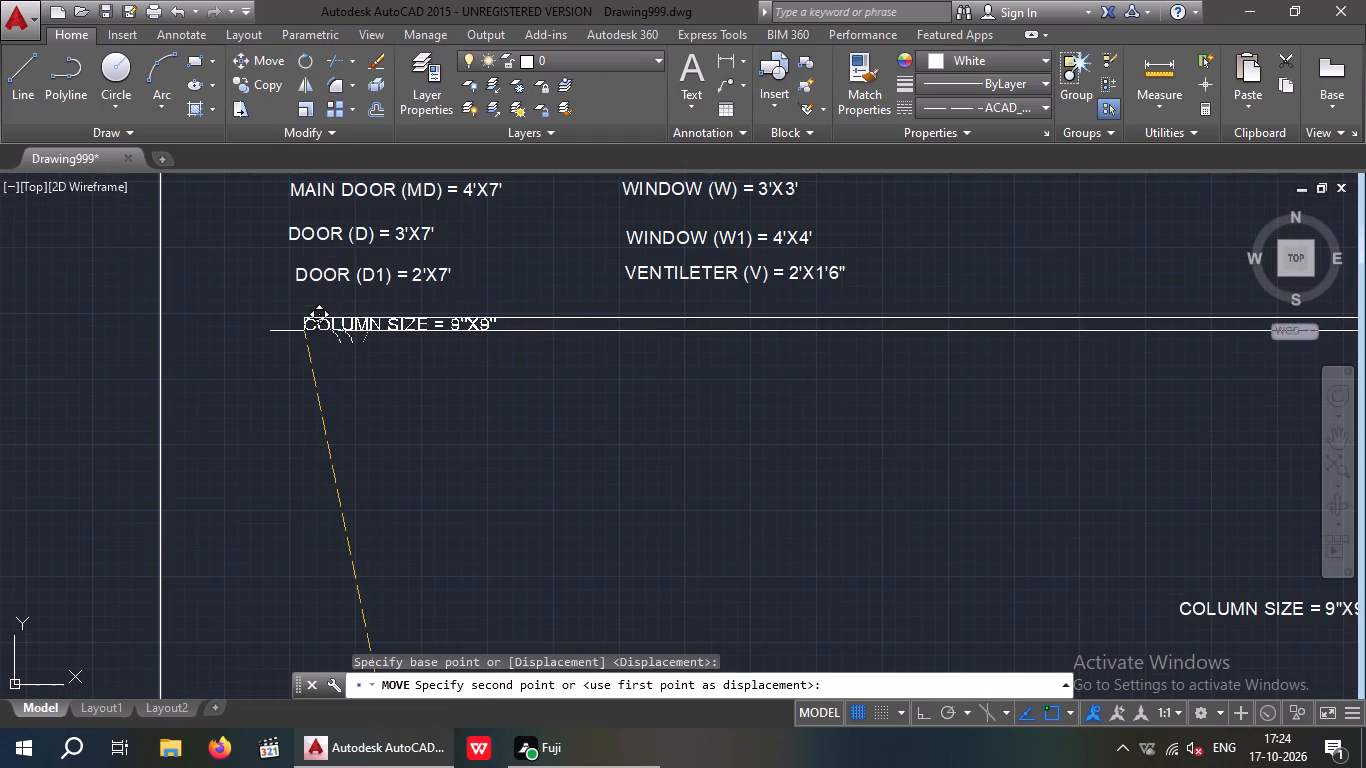
{"action": "left_click", "coordinate": [304, 331]}
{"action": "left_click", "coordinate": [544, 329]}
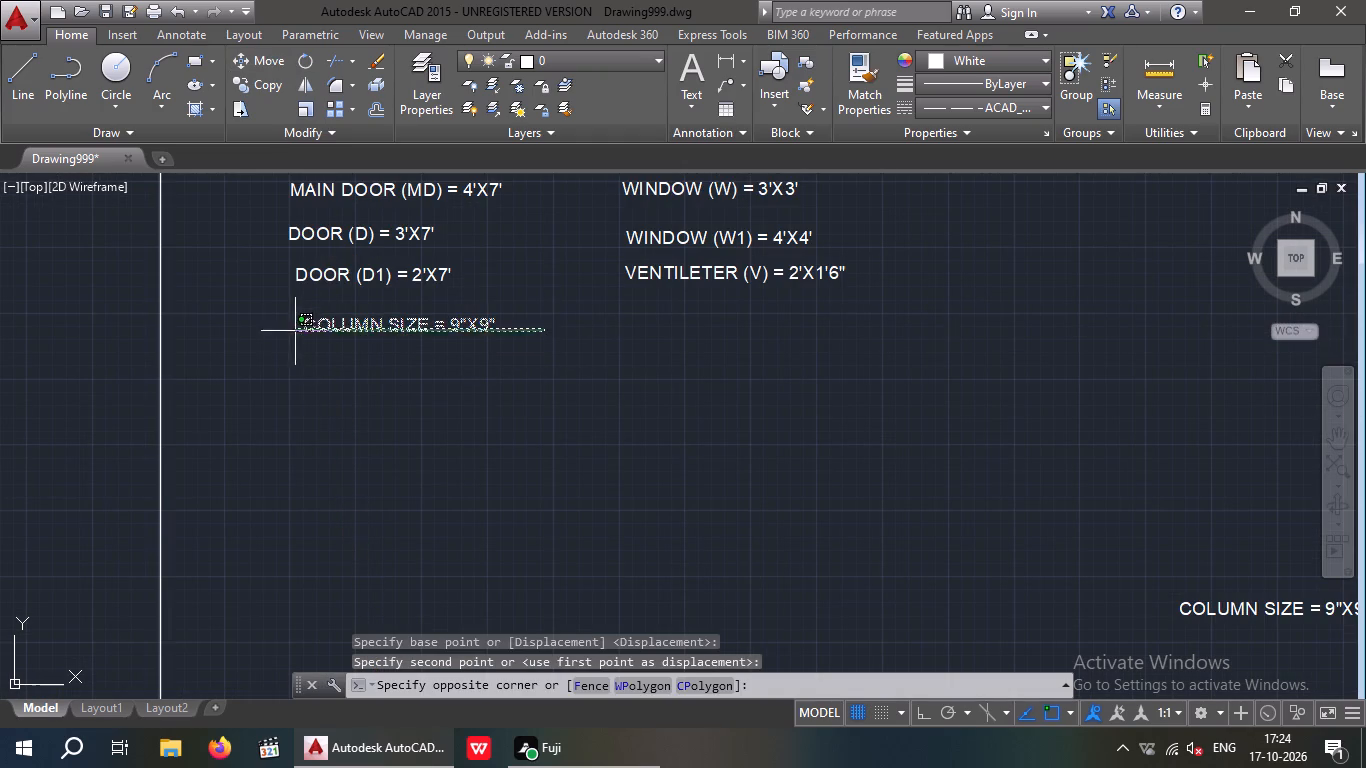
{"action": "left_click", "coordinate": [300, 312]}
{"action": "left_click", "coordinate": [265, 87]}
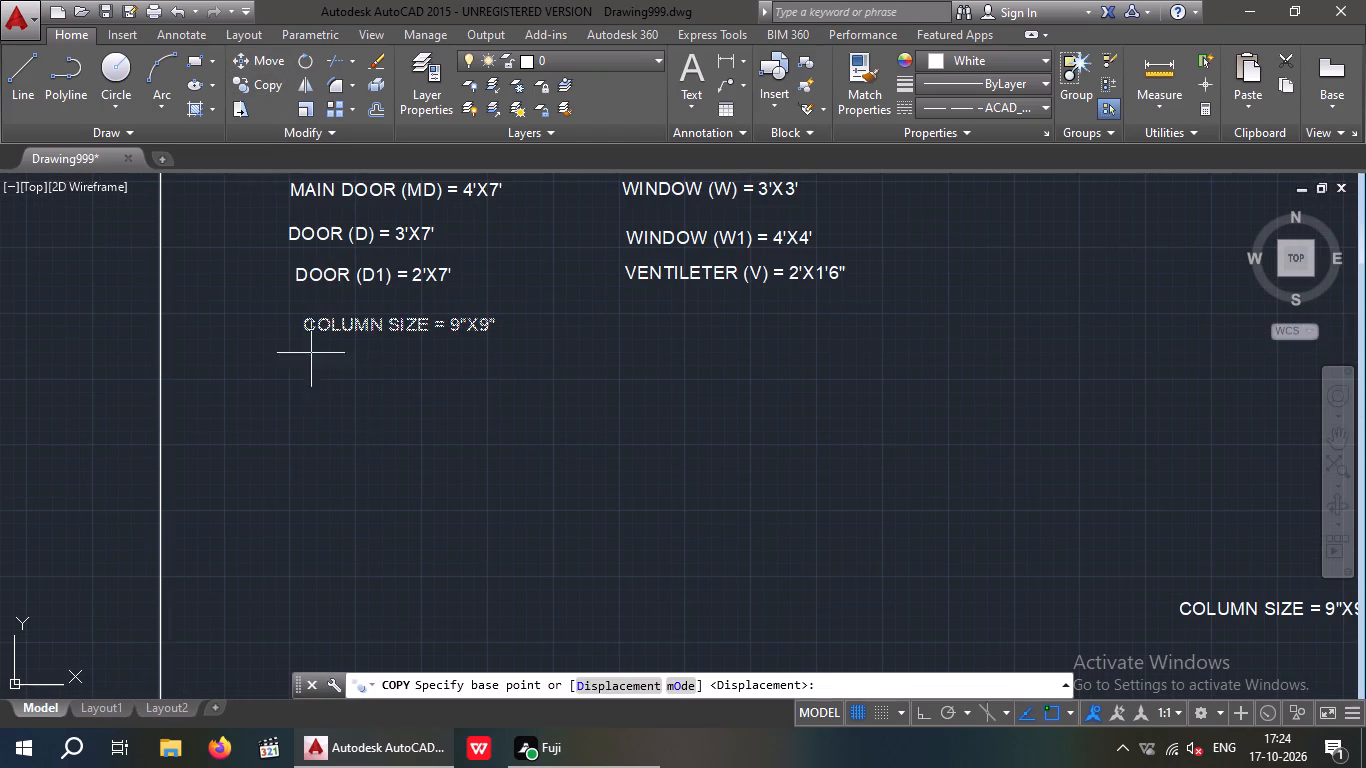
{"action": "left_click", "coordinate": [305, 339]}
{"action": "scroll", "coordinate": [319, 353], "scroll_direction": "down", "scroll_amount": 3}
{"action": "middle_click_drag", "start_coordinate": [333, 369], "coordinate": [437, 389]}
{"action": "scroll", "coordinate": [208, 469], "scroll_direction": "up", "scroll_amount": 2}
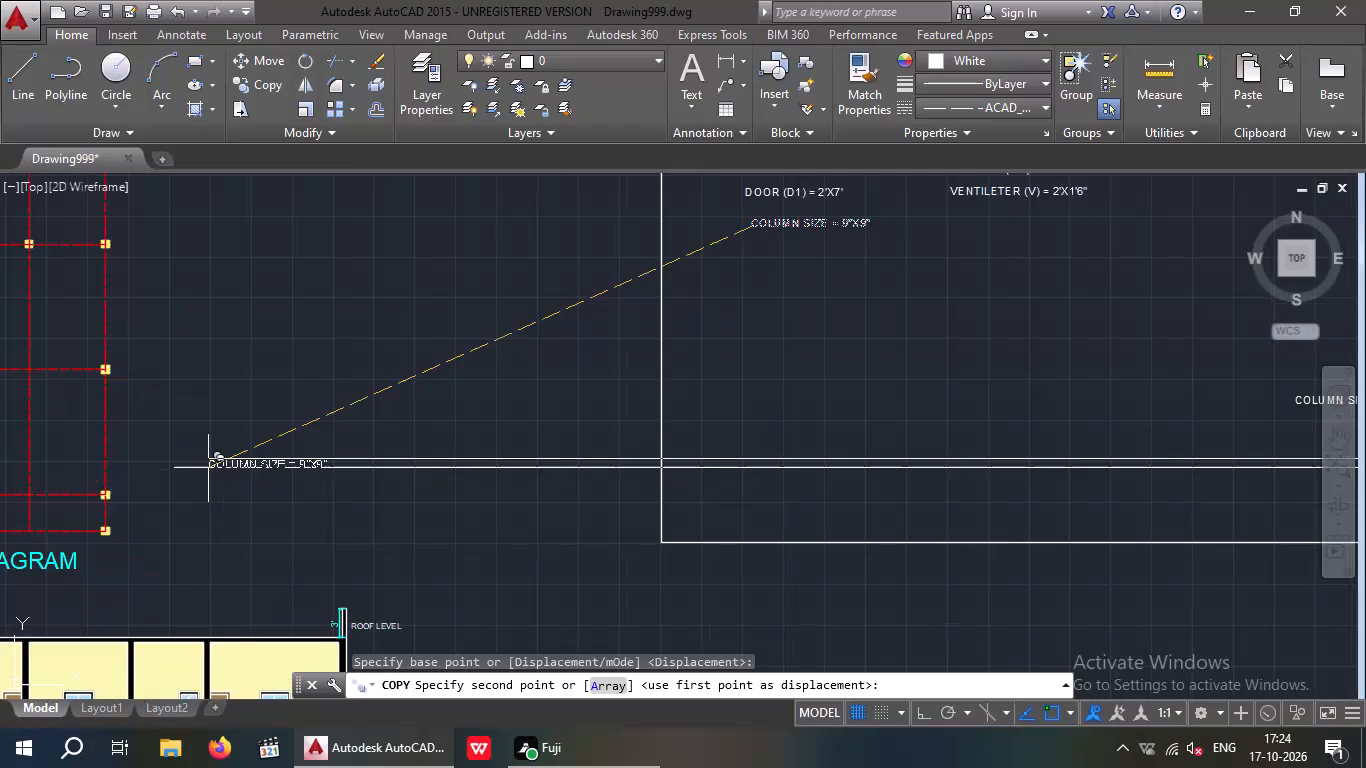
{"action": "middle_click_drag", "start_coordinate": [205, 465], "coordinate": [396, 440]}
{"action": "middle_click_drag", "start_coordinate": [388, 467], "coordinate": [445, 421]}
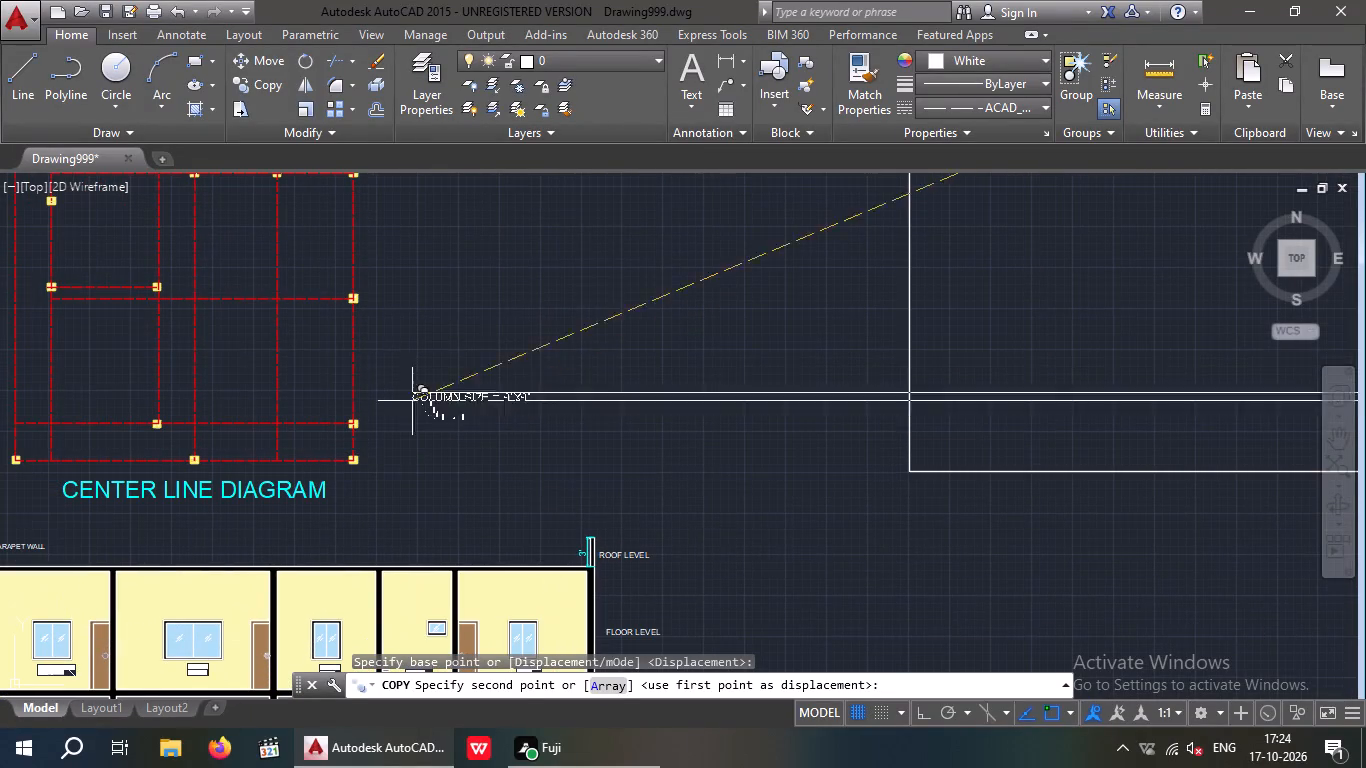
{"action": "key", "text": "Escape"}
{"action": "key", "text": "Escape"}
Delete the leftover COLUMN SIZE note near the rectangle's lower right.
{"action": "scroll", "coordinate": [471, 402], "scroll_direction": "down", "scroll_amount": 3}
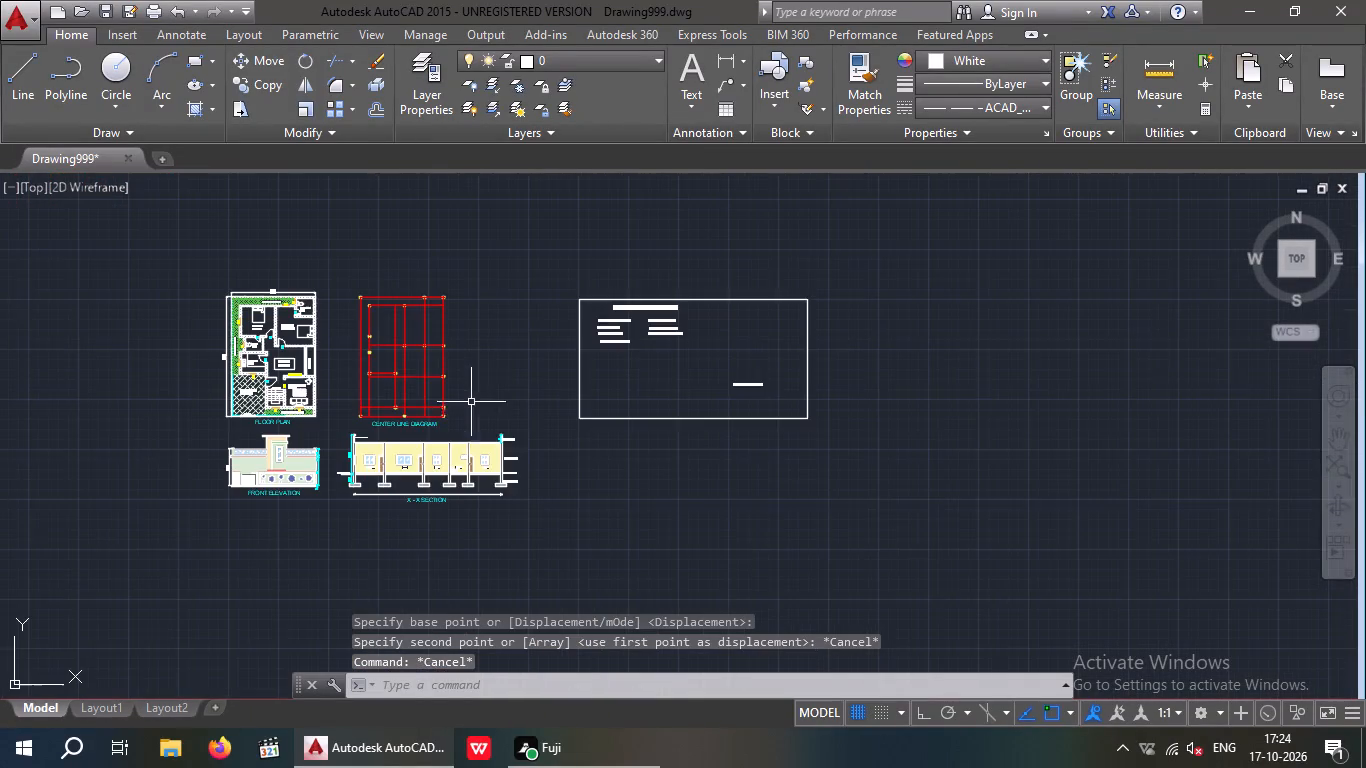
{"action": "middle_click_drag", "start_coordinate": [488, 406], "coordinate": [337, 450]}
{"action": "scroll", "coordinate": [571, 432], "scroll_direction": "up", "scroll_amount": 1}
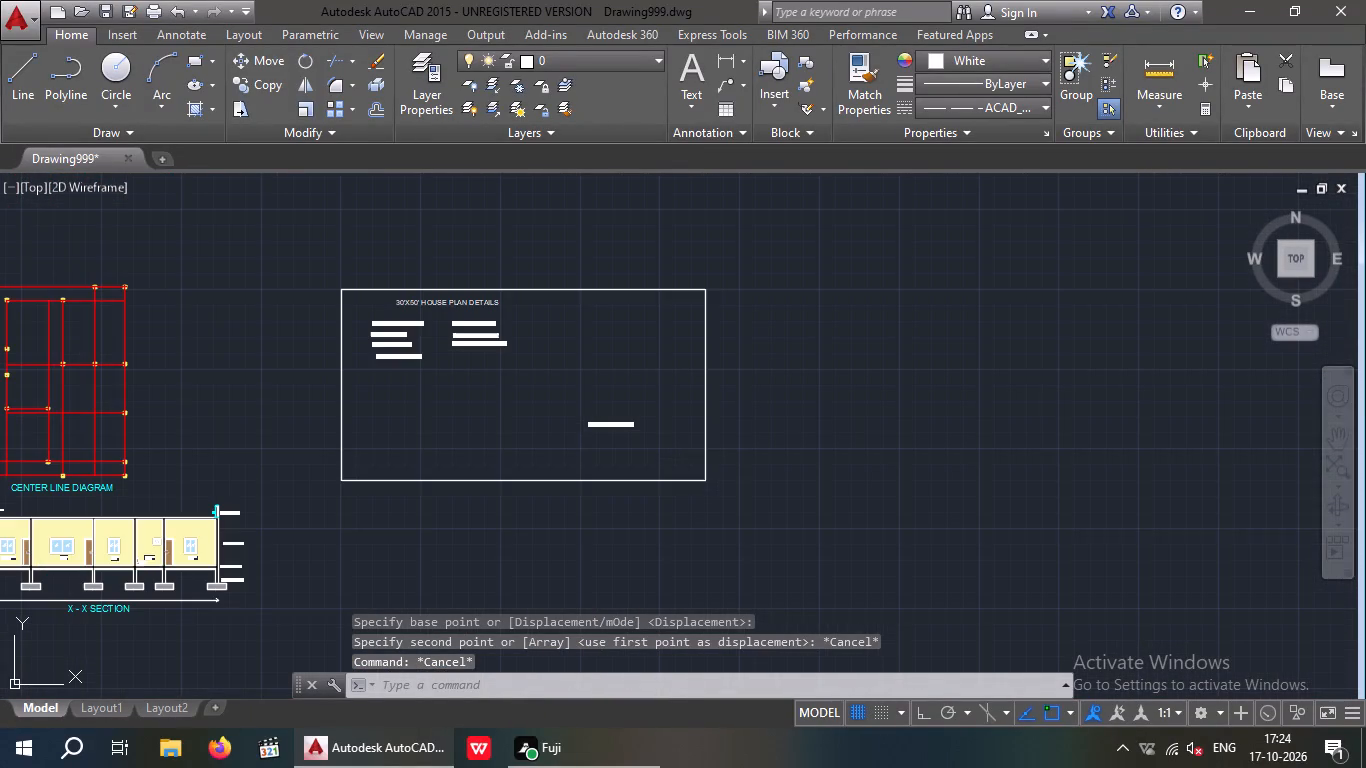
{"action": "scroll", "coordinate": [620, 441], "scroll_direction": "up", "scroll_amount": 3}
{"action": "scroll", "coordinate": [619, 441], "scroll_direction": "down", "scroll_amount": 3}
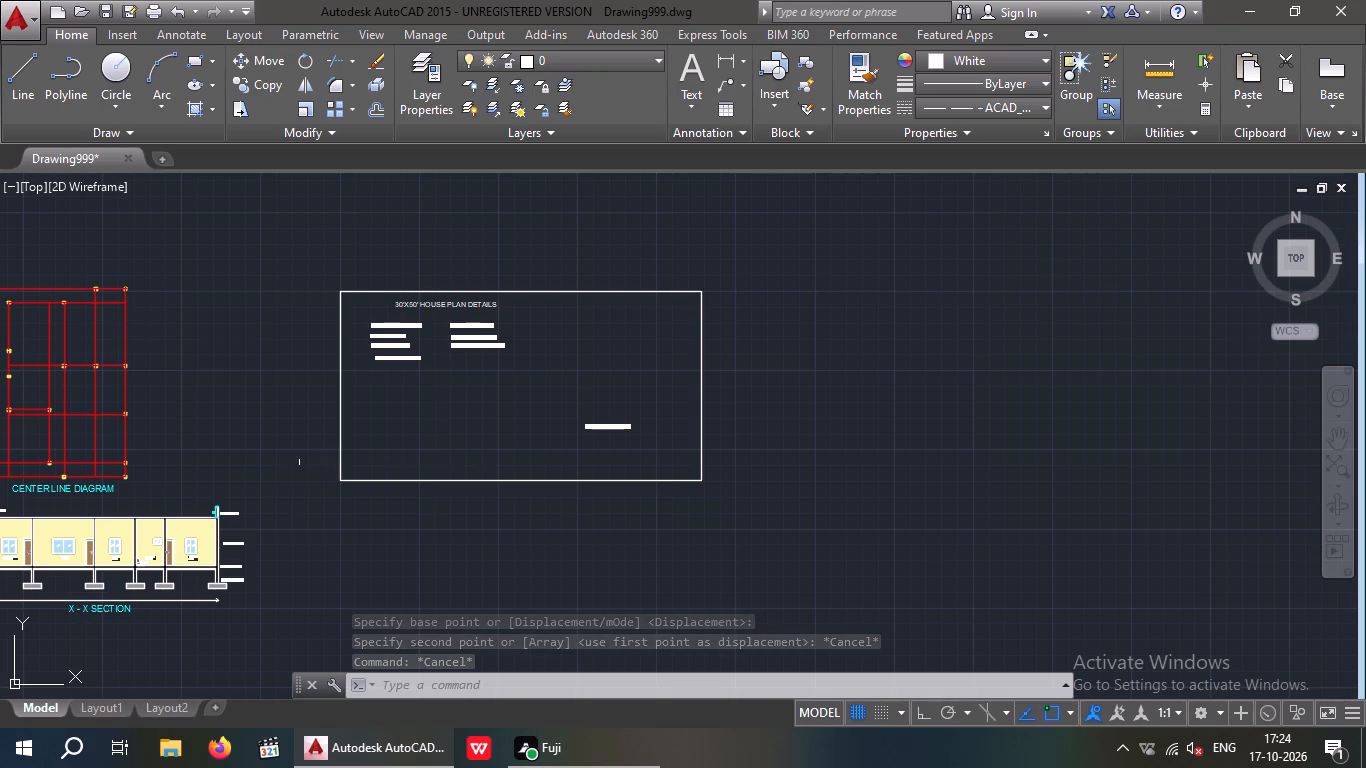
{"action": "middle_click_drag", "start_coordinate": [154, 495], "coordinate": [281, 471]}
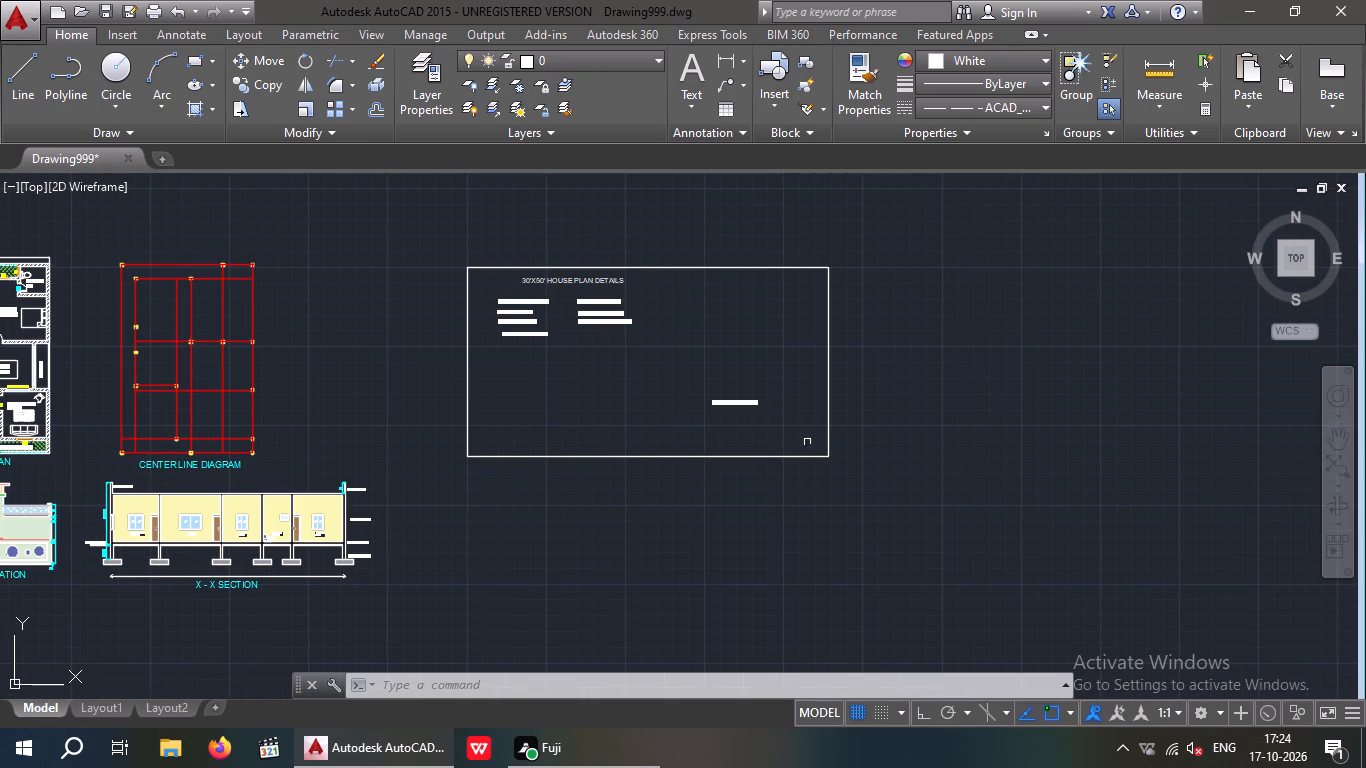
{"action": "left_click_drag", "start_coordinate": [781, 422], "coordinate": [725, 417]}
{"action": "left_click_drag", "start_coordinate": [700, 380], "coordinate": [693, 394]}
{"action": "key", "text": "Delete"}
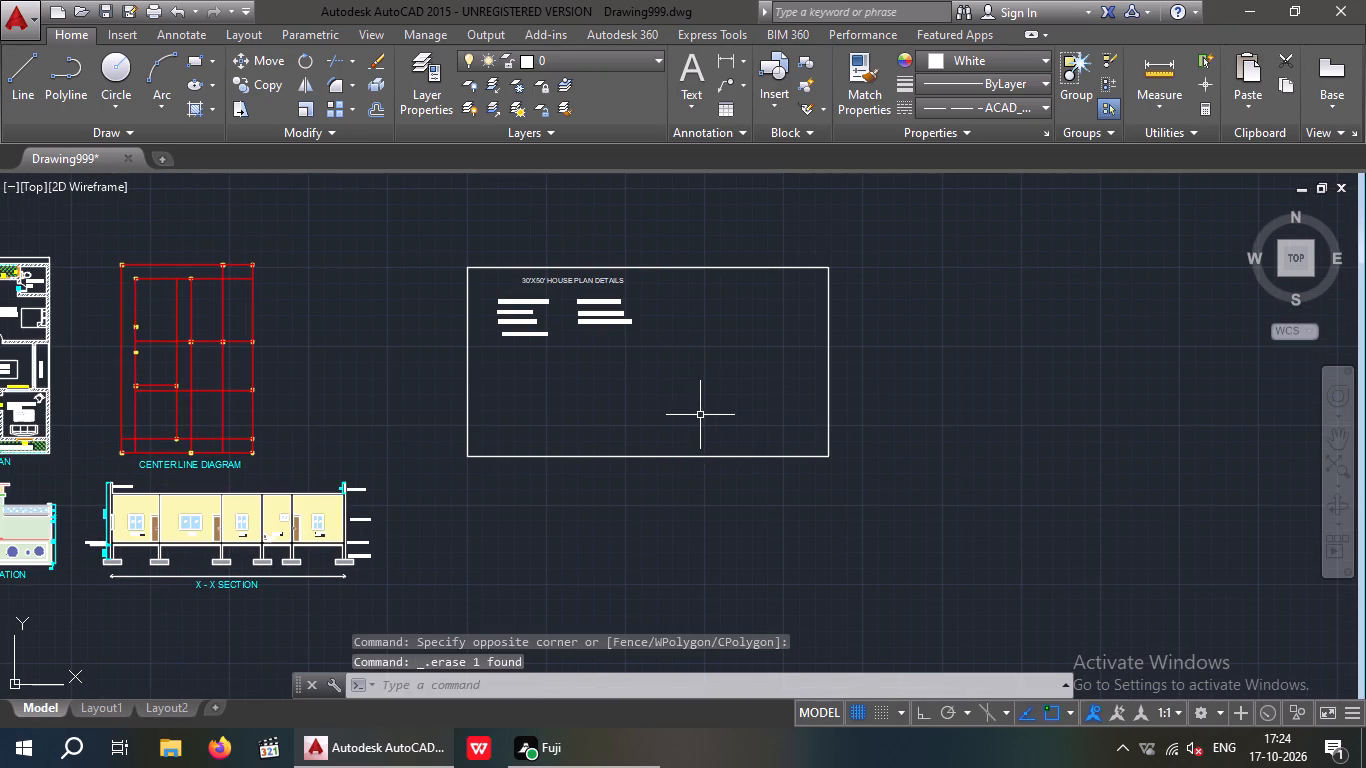
Delete the oversized rectangle surrounding the house plan details list.
{"action": "left_click_drag", "start_coordinate": [821, 545], "coordinate": [813, 430]}
{"action": "left_click", "coordinate": [853, 376]}
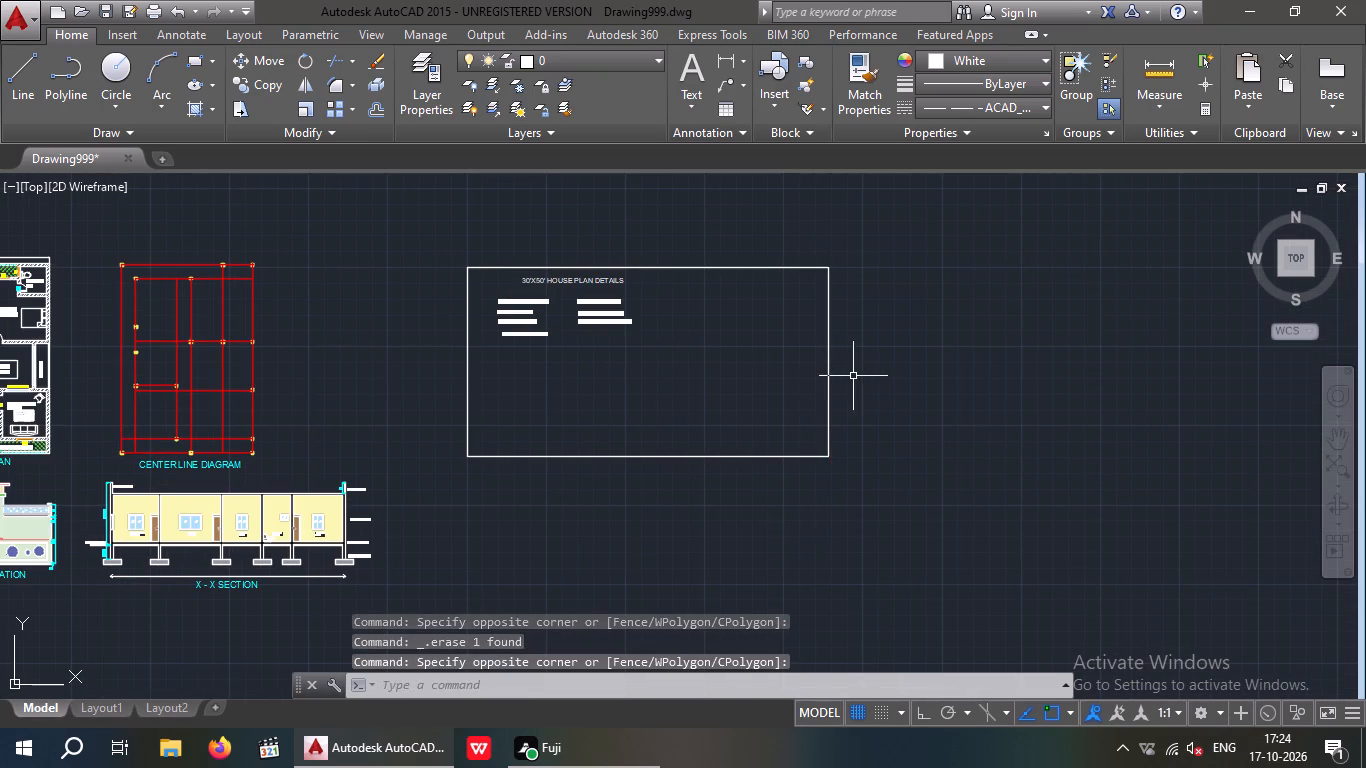
{"action": "left_click_drag", "start_coordinate": [936, 405], "coordinate": [736, 487]}
{"action": "left_click", "coordinate": [736, 487]}
{"action": "key", "text": "Delete"}
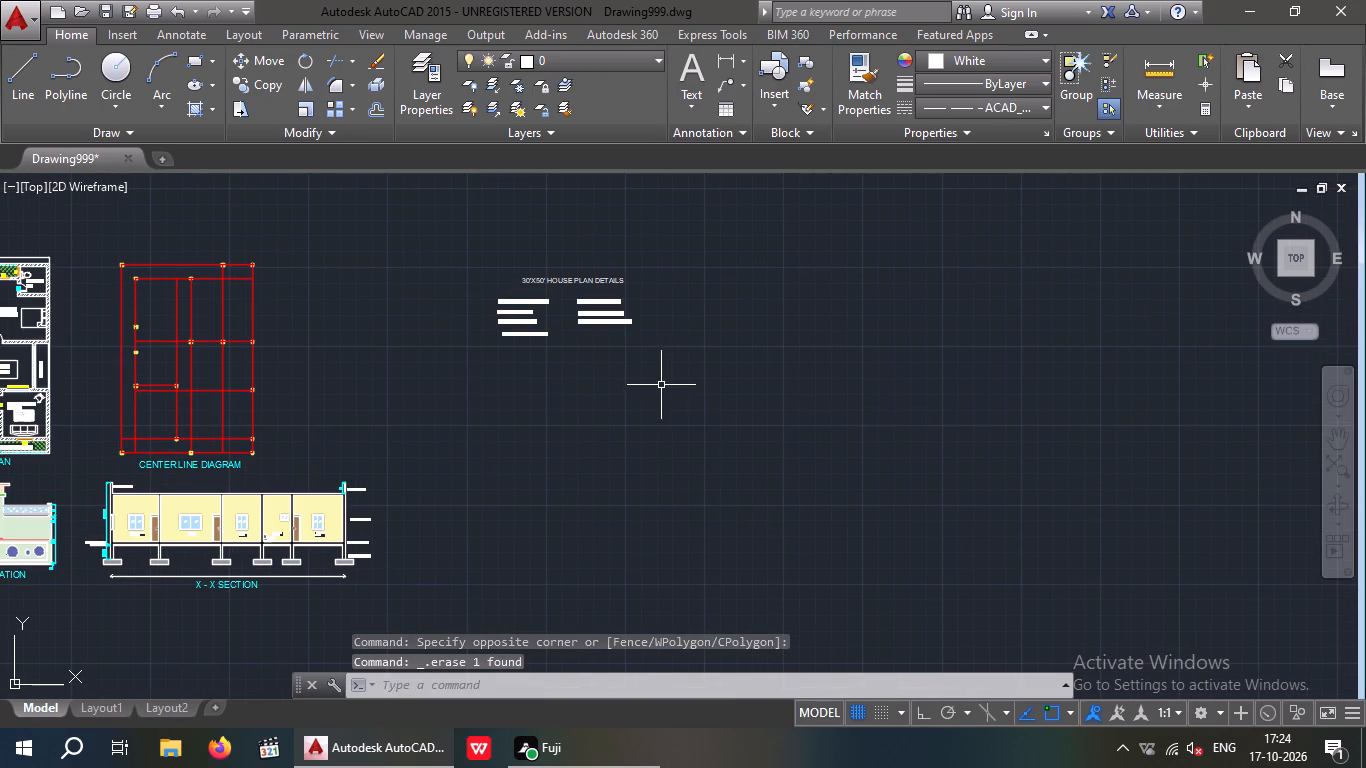
Move the 30'X50' HOUSE PLAN DETAILS title slightly left and down, closer to the two note columns.
{"action": "middle_click_drag", "start_coordinate": [661, 384], "coordinate": [661, 426]}
{"action": "scroll", "coordinate": [532, 307], "scroll_direction": "up", "scroll_amount": 3}
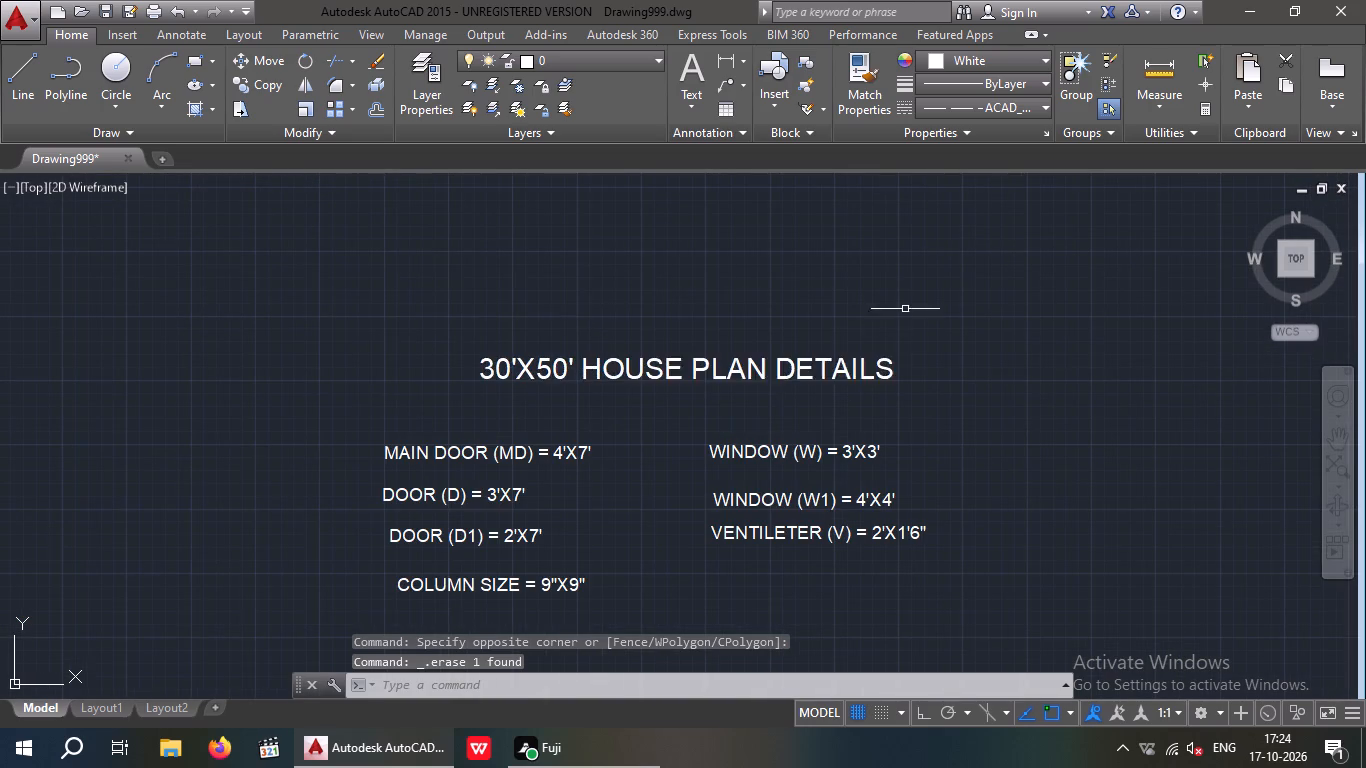
{"action": "left_click_drag", "start_coordinate": [905, 309], "coordinate": [869, 379]}
{"action": "left_click", "coordinate": [587, 393]}
{"action": "left_click", "coordinate": [256, 55]}
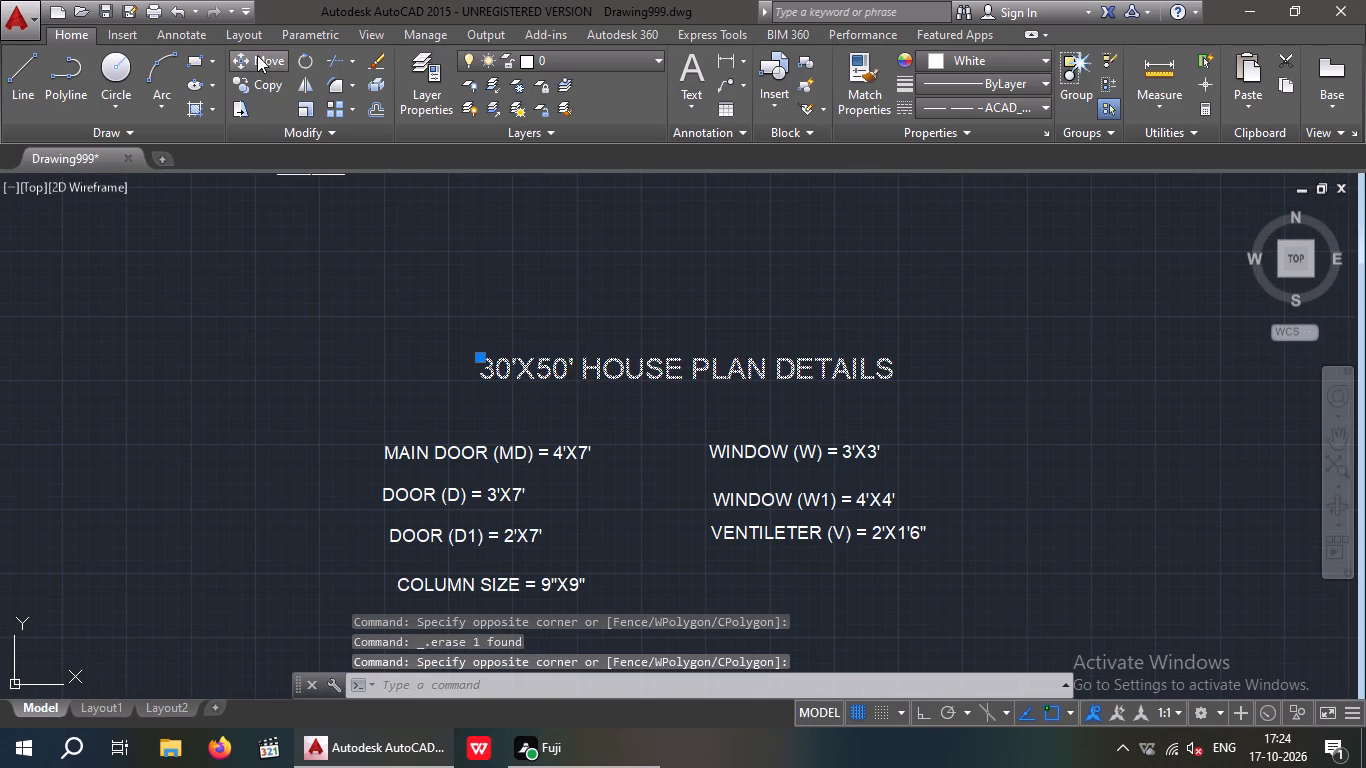
{"action": "left_click_drag", "start_coordinate": [488, 381], "coordinate": [477, 381]}
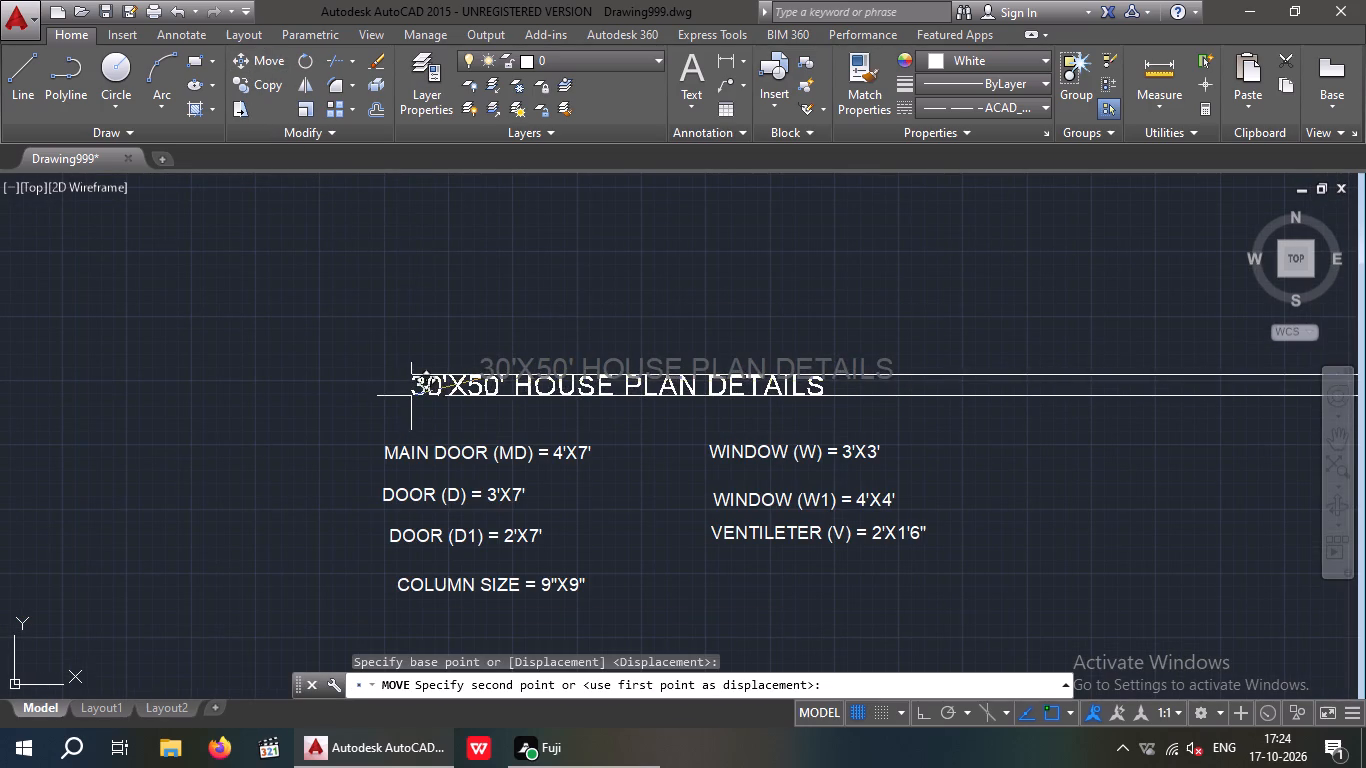
{"action": "left_click", "coordinate": [411, 395]}
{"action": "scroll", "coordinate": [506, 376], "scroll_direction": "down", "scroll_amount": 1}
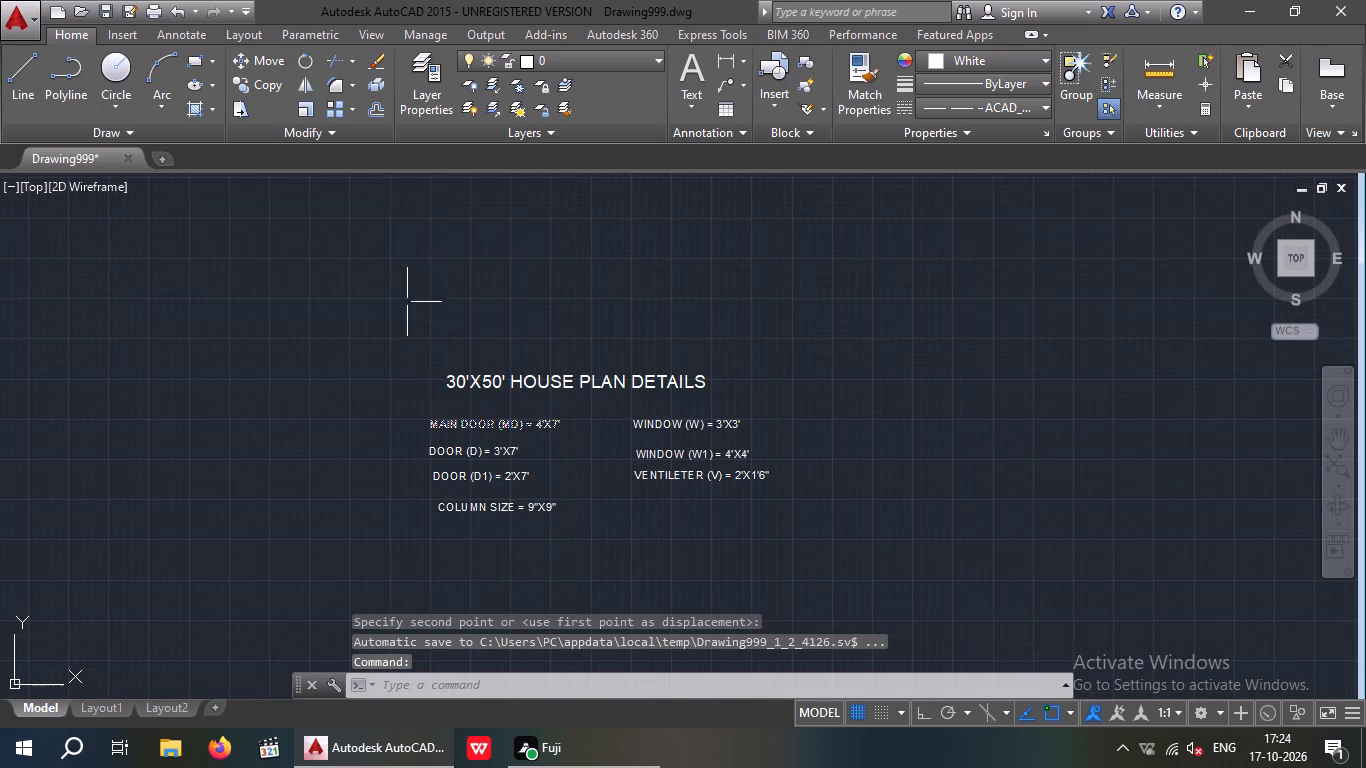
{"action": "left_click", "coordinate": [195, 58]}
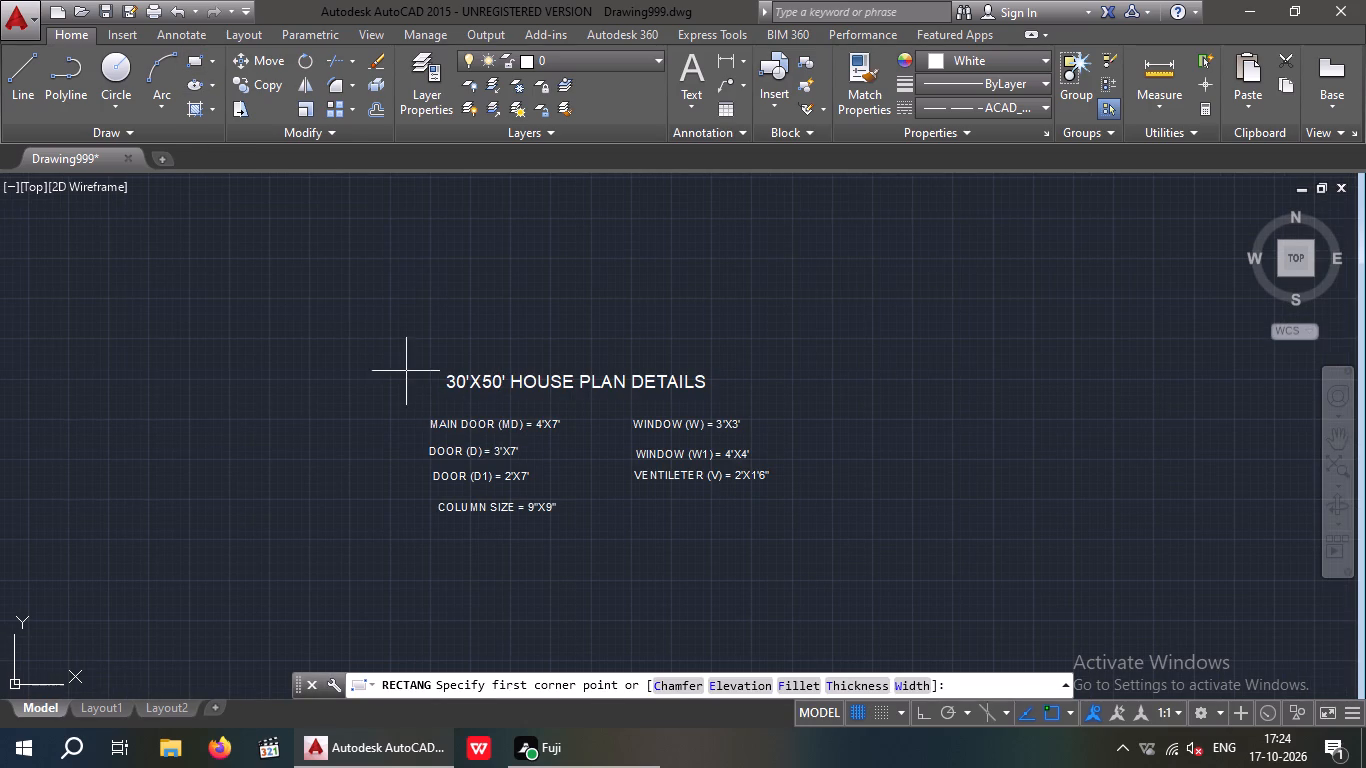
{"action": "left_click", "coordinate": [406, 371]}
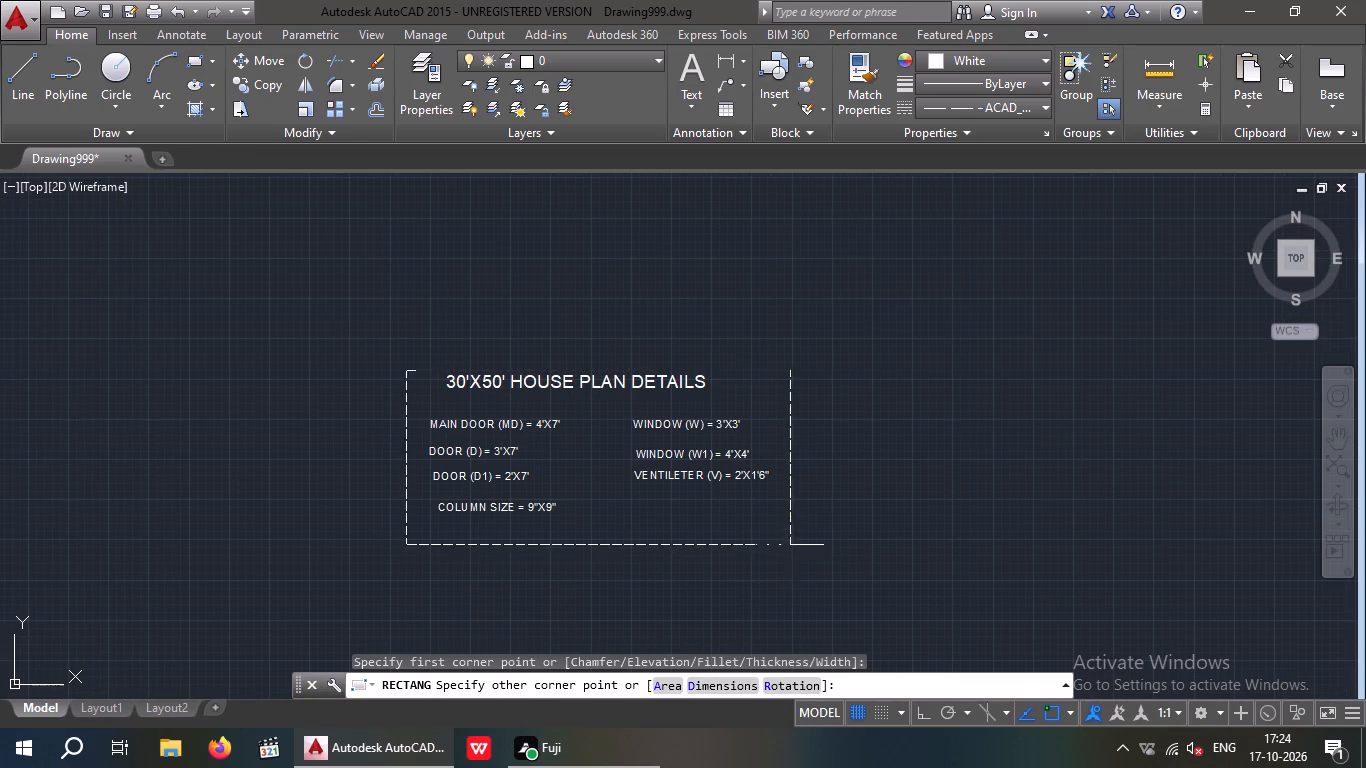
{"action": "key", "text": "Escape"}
Draw a close-fitting rectangle around the title and both note columns, using the ByLayer linetype.
{"action": "left_click", "coordinate": [186, 60]}
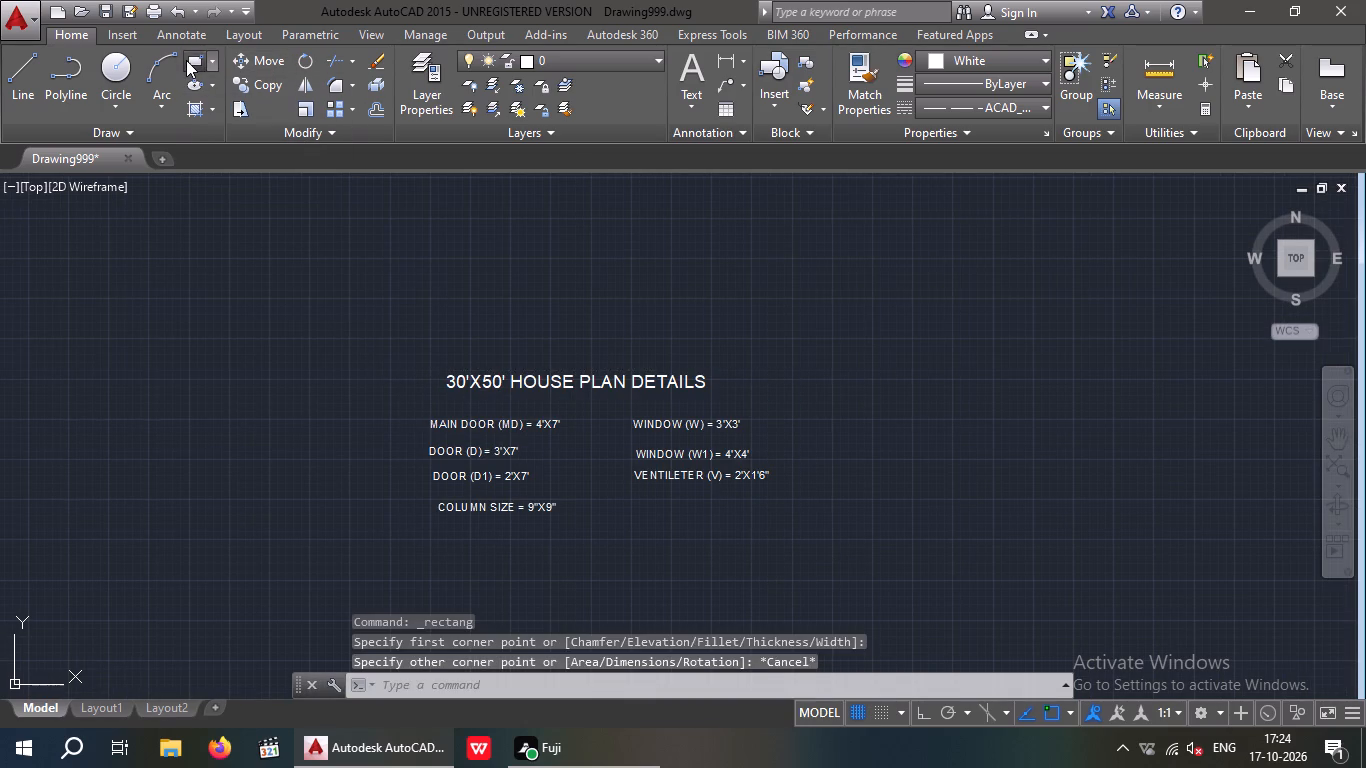
{"action": "left_click", "coordinate": [1030, 111]}
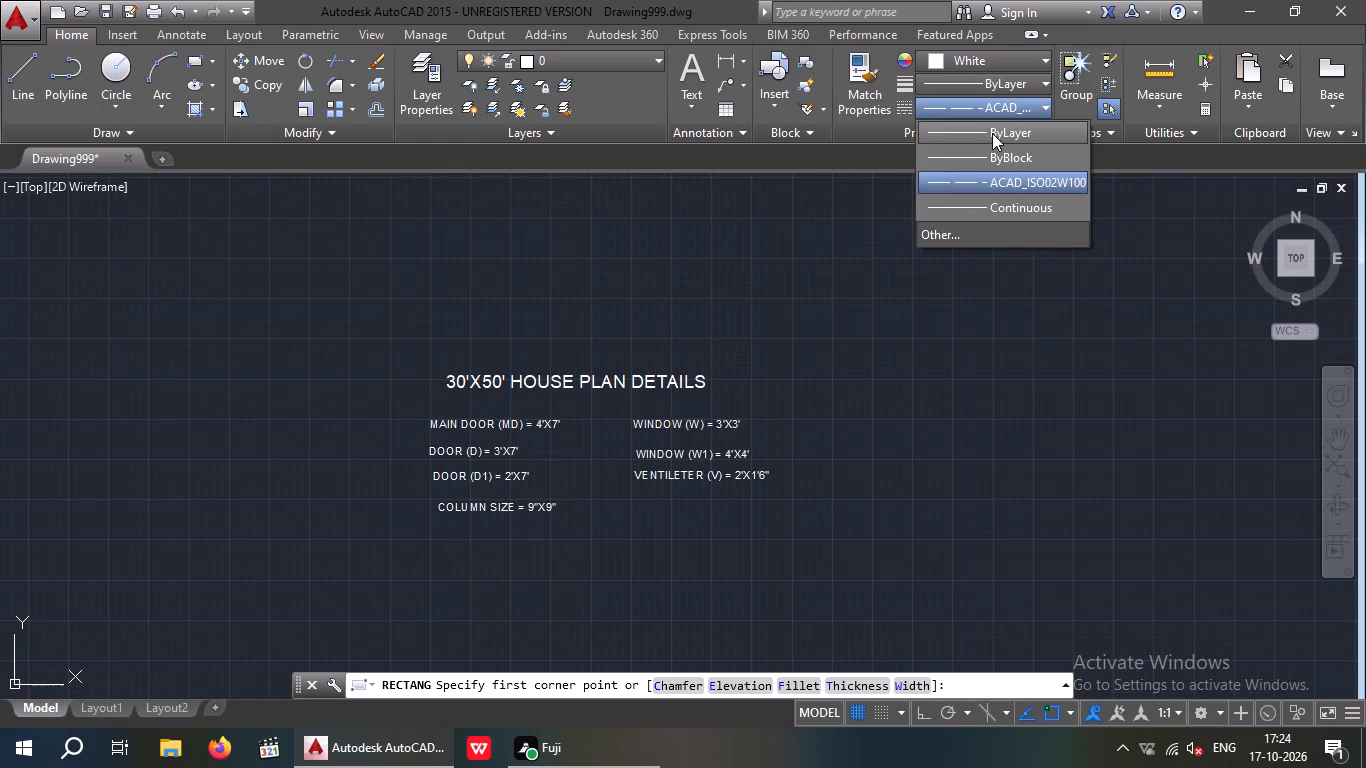
{"action": "left_click", "coordinate": [992, 133]}
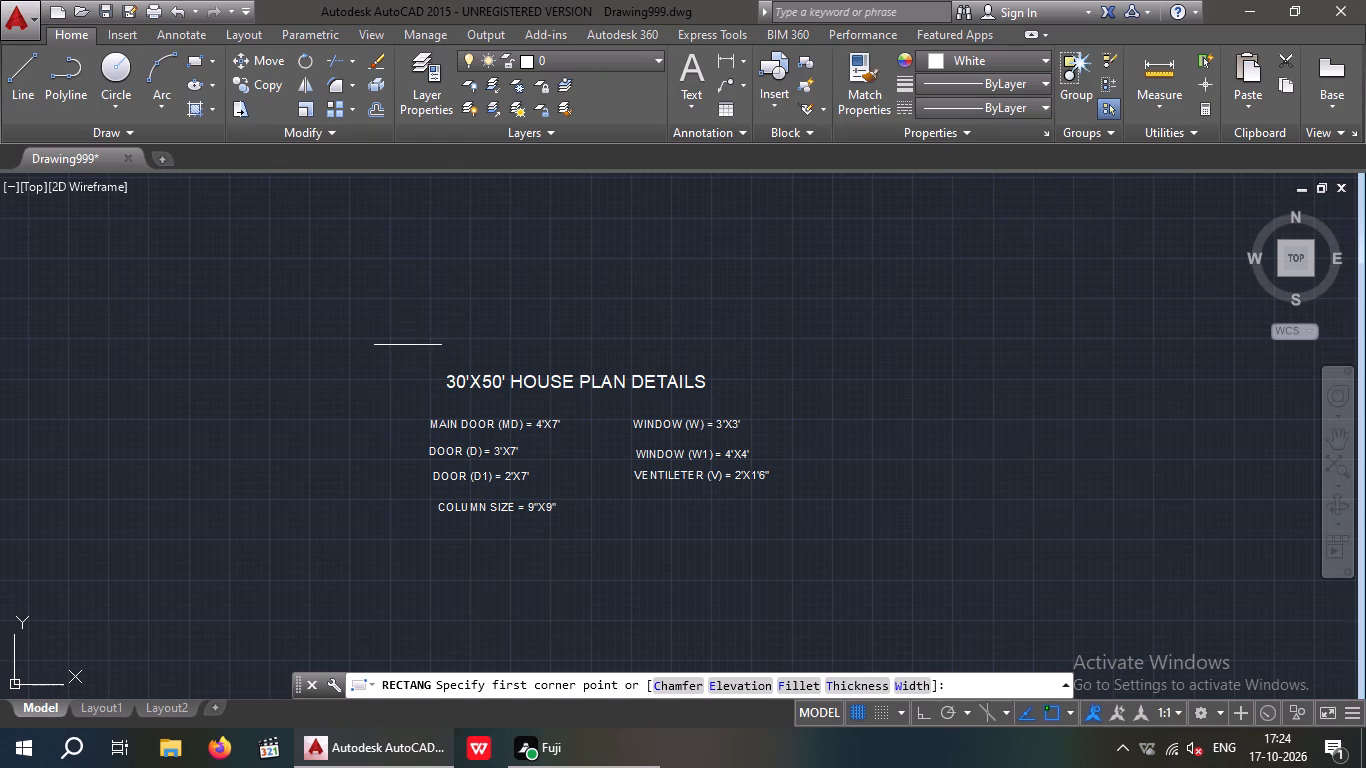
{"action": "left_click", "coordinate": [406, 354]}
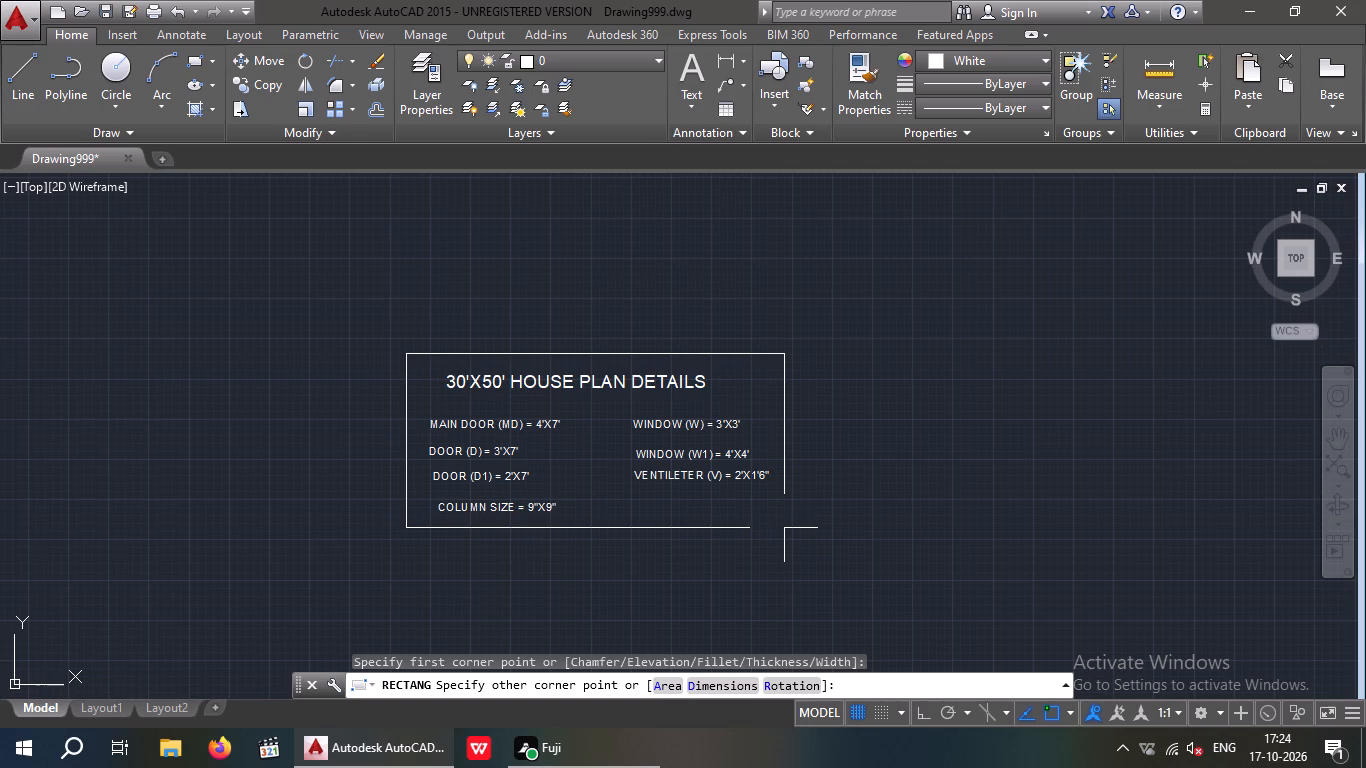
{"action": "left_click", "coordinate": [785, 528]}
{"action": "key", "text": "Escape"}
{"action": "key", "text": "Escape"}
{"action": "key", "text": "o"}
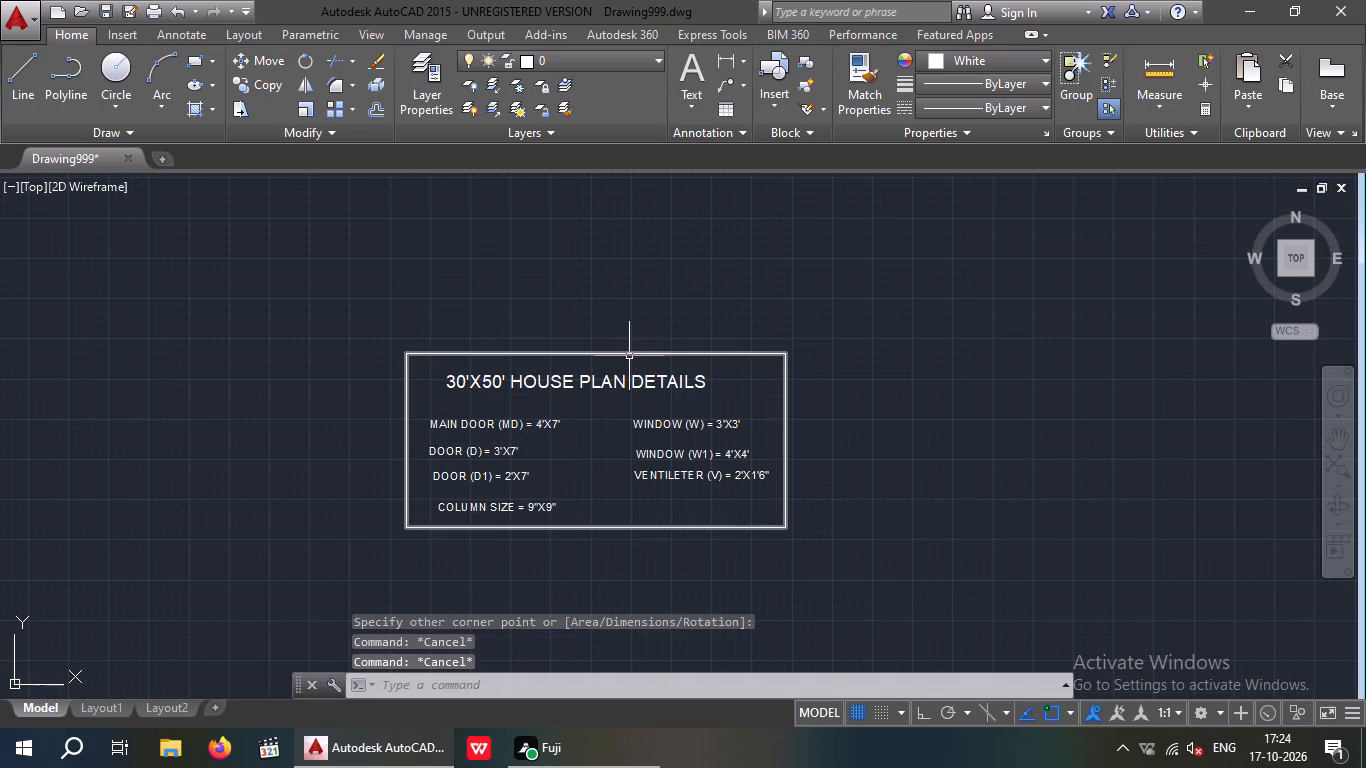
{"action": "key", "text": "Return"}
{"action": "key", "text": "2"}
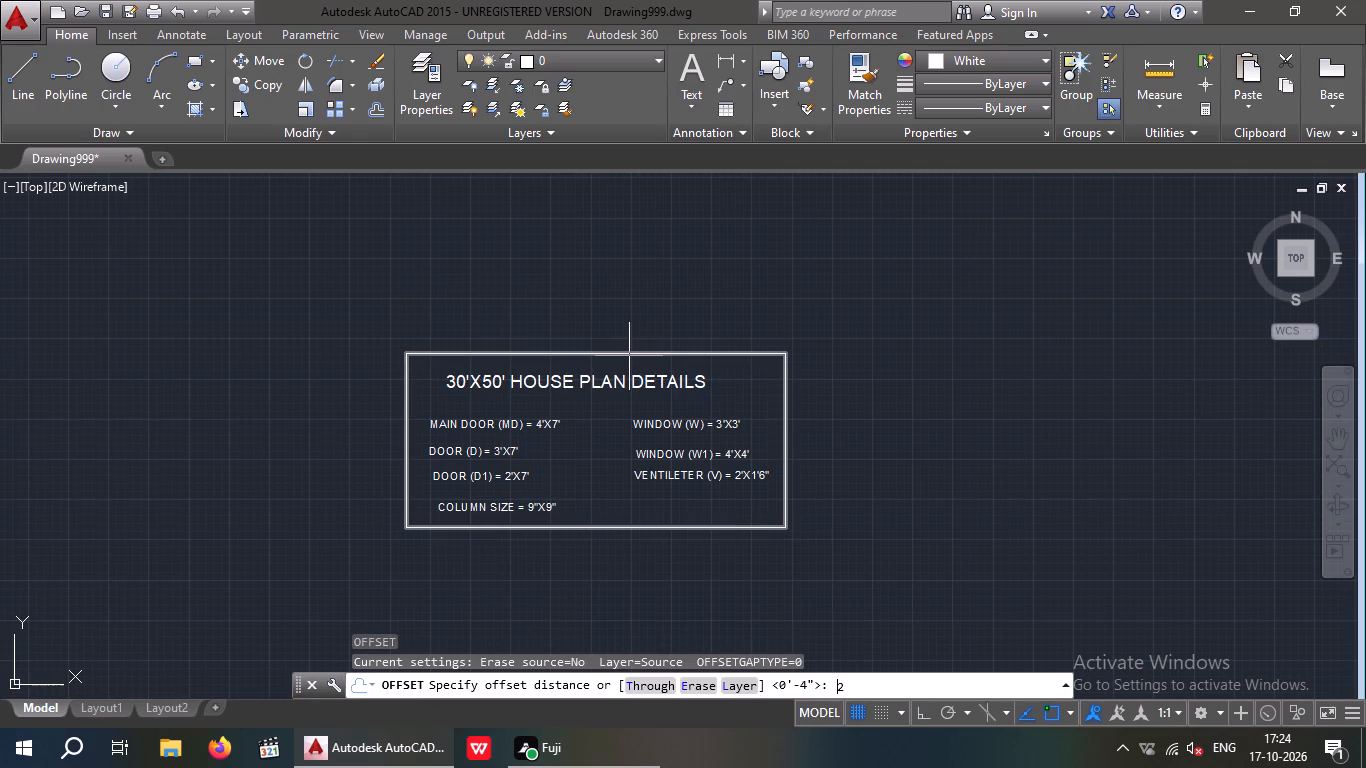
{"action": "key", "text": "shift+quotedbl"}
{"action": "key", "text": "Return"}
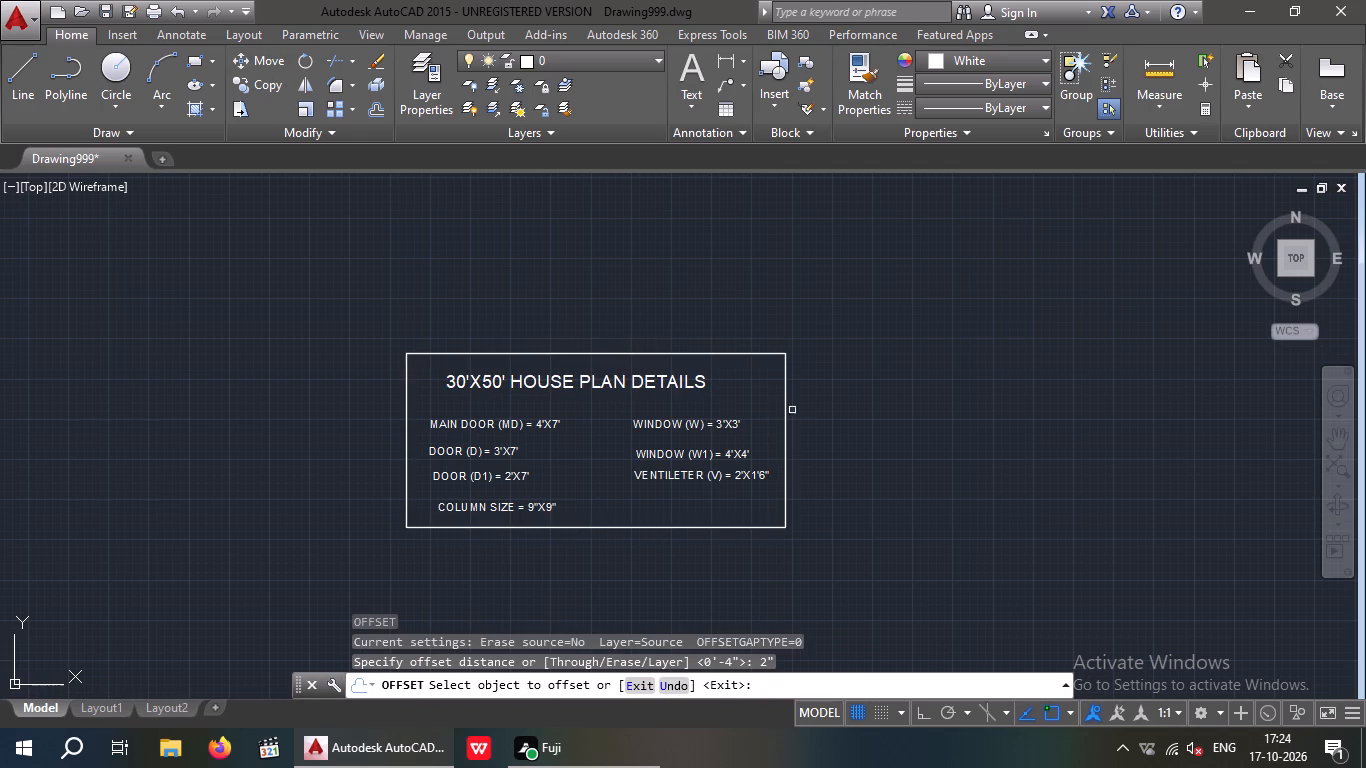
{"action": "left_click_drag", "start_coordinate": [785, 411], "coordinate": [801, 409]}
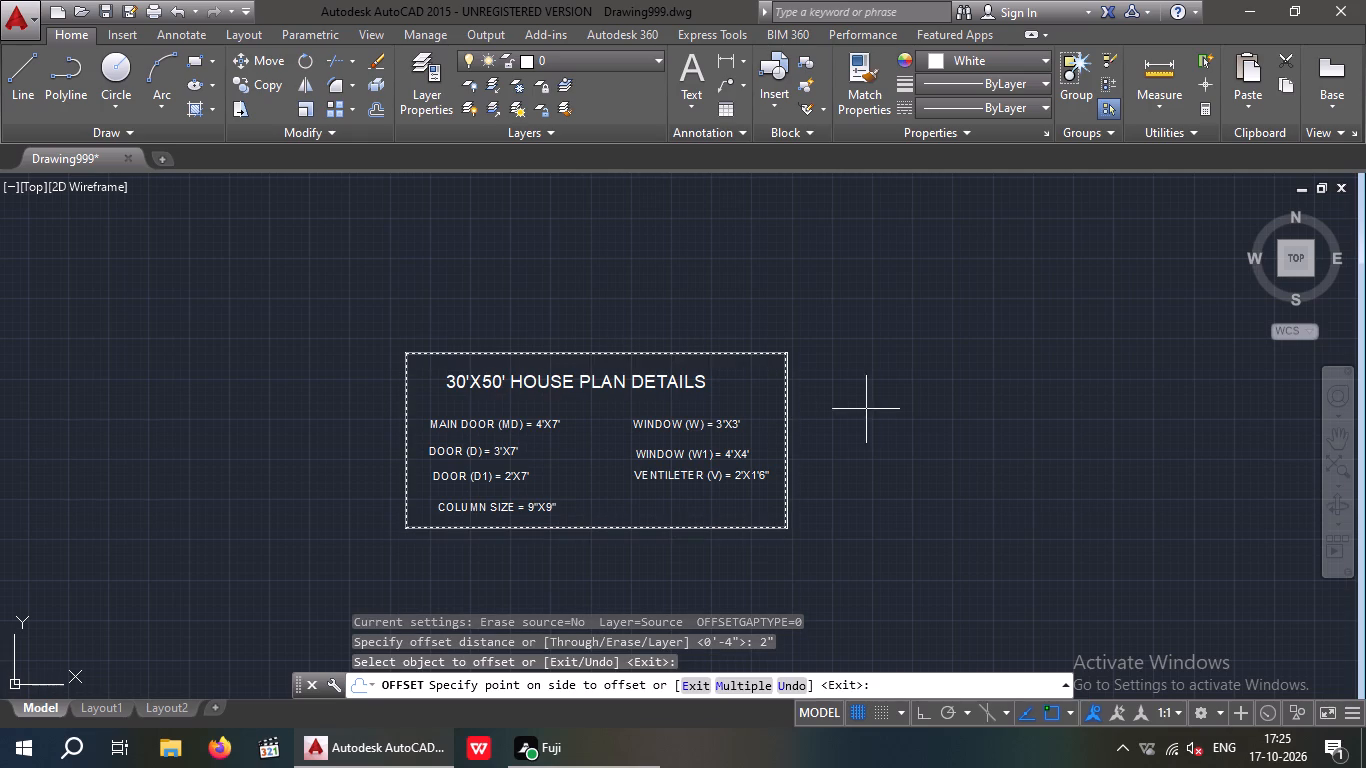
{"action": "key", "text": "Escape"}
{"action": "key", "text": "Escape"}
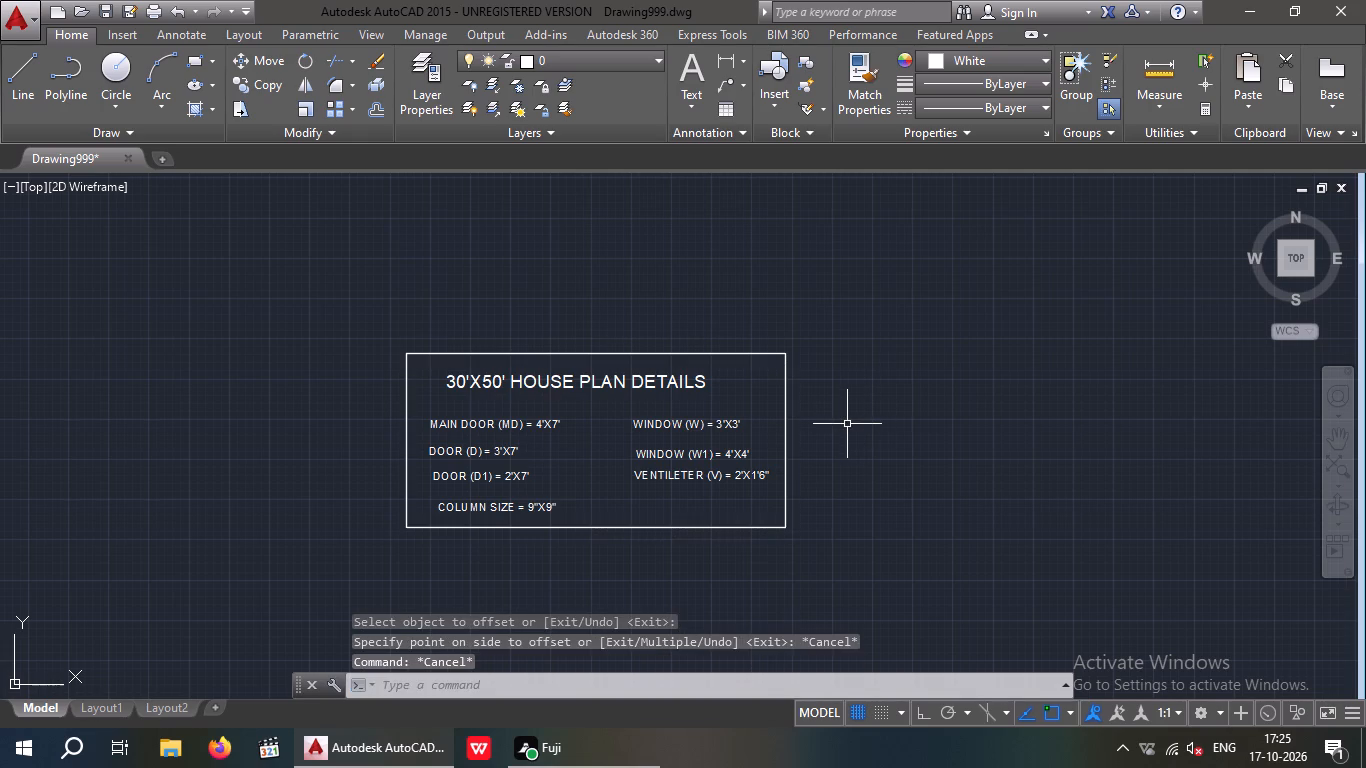
Offset the details rectangle outward by 4" for a double border.
{"action": "key", "text": "o"}
{"action": "key", "text": "Return"}
{"action": "key", "text": "4"}
{"action": "key", "text": "shift+quotedbl"}
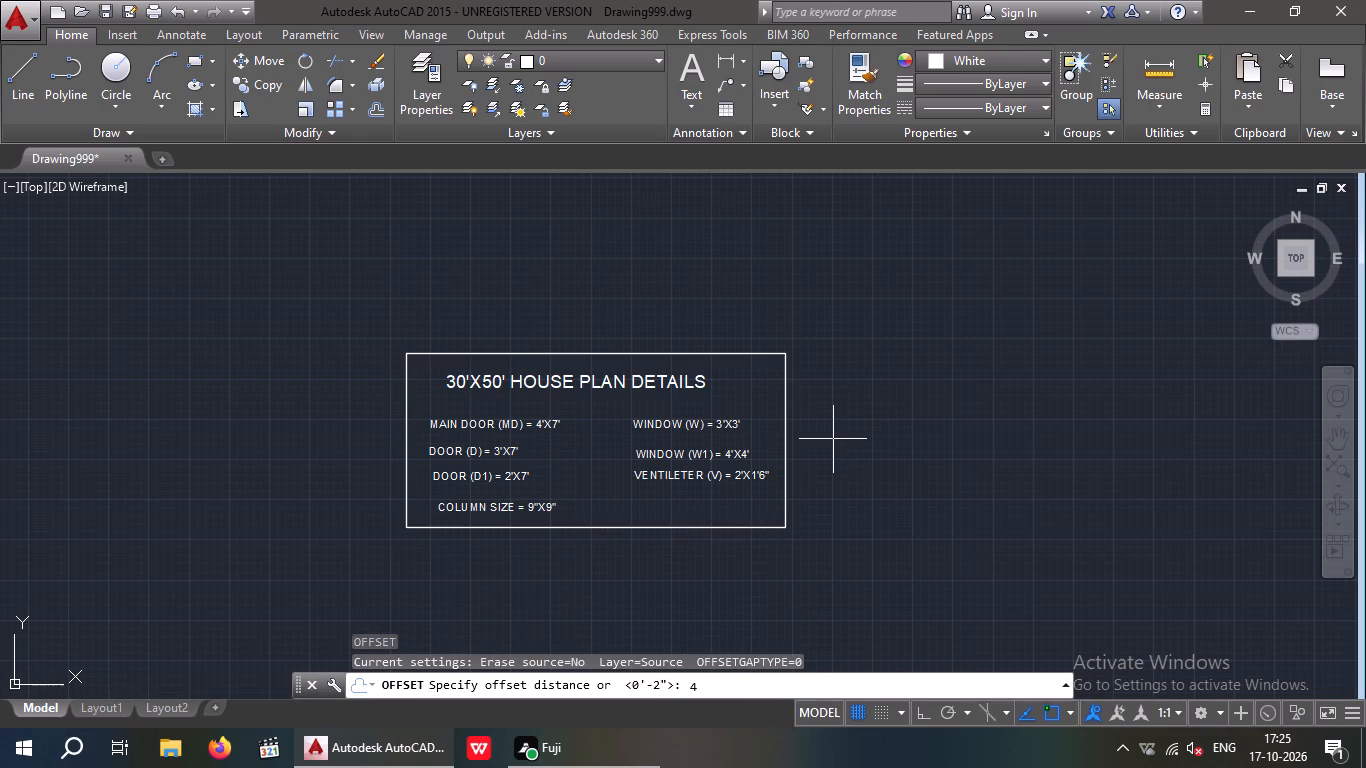
{"action": "key", "text": "Return"}
{"action": "left_click_drag", "start_coordinate": [784, 434], "coordinate": [811, 427]}
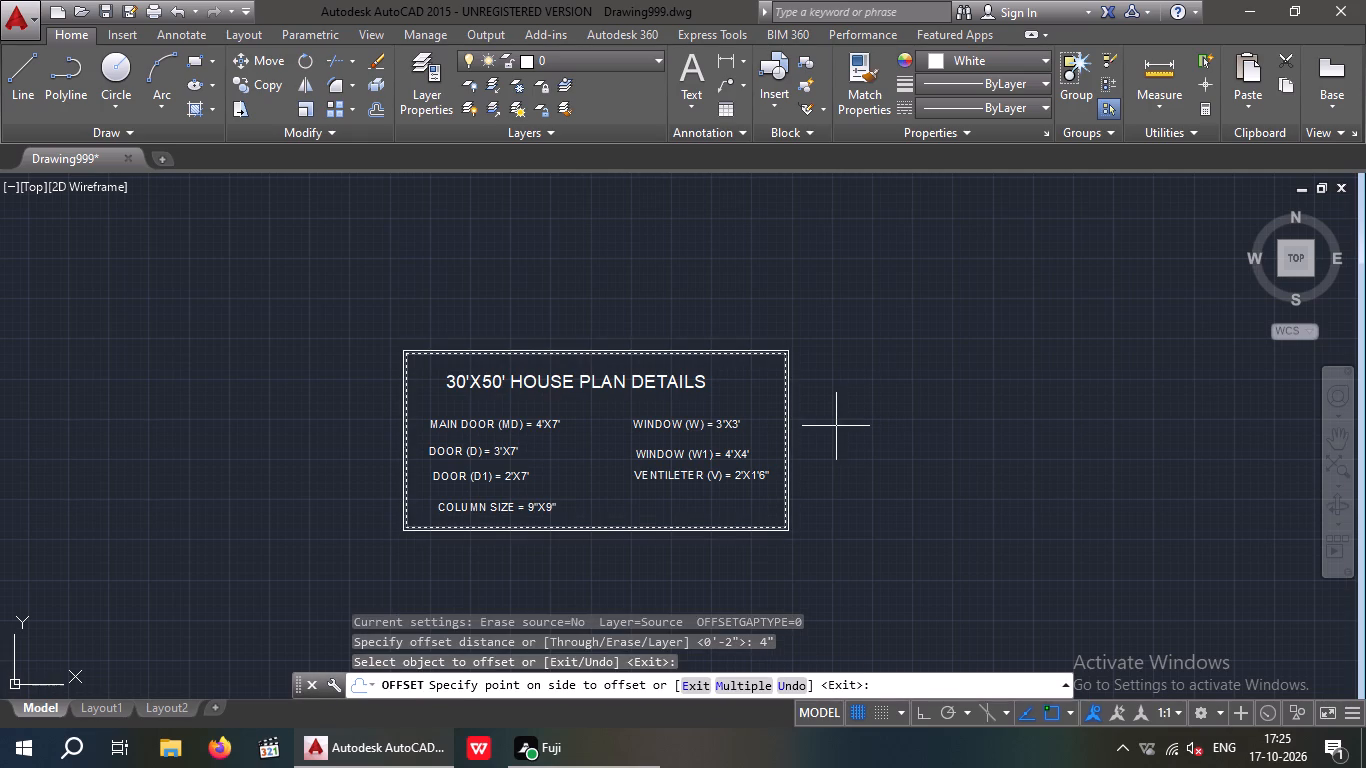
{"action": "left_click", "coordinate": [836, 427]}
{"action": "scroll", "coordinate": [876, 456], "scroll_direction": "down", "scroll_amount": 2}
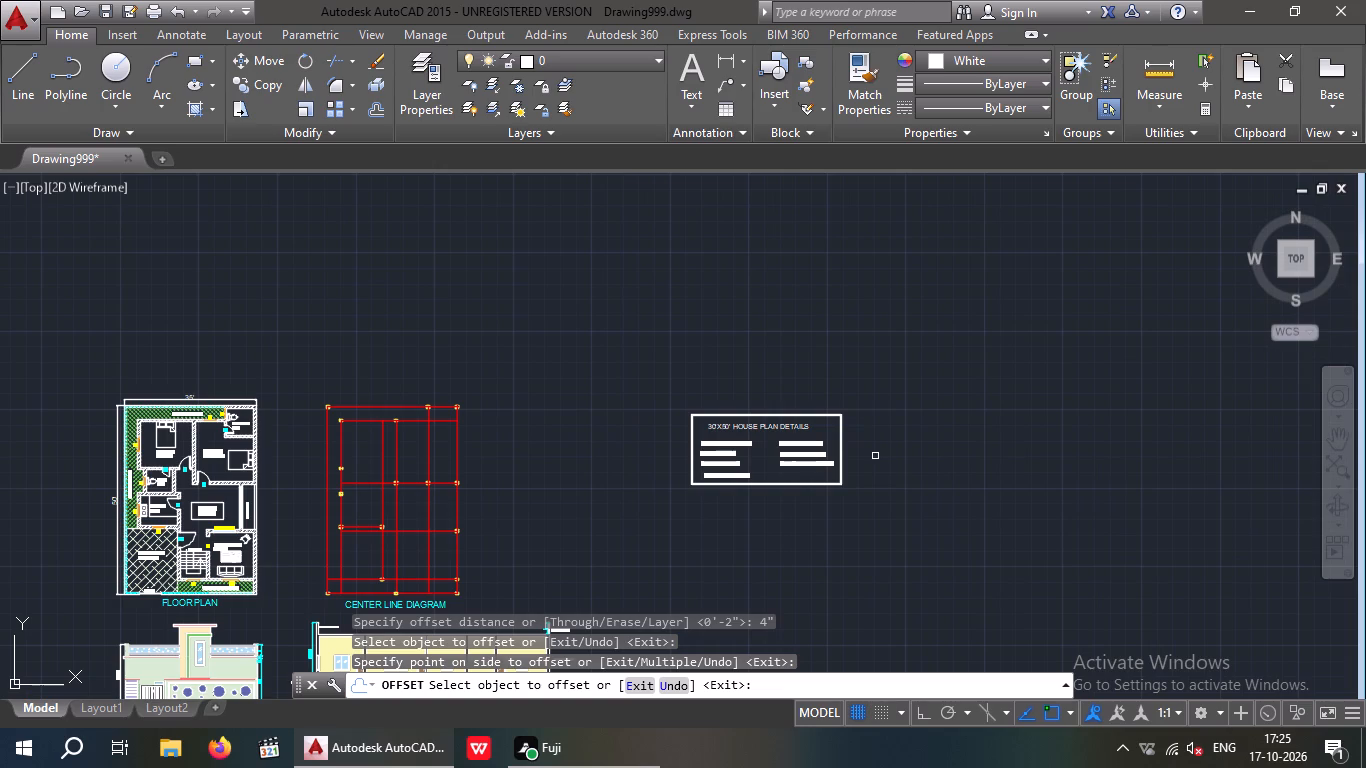
{"action": "middle_click", "coordinate": [790, 291]}
{"action": "scroll", "coordinate": [762, 308], "scroll_direction": "down", "scroll_amount": 1}
{"action": "middle_click", "coordinate": [698, 350]}
{"action": "scroll", "coordinate": [716, 343], "scroll_direction": "up", "scroll_amount": 2}
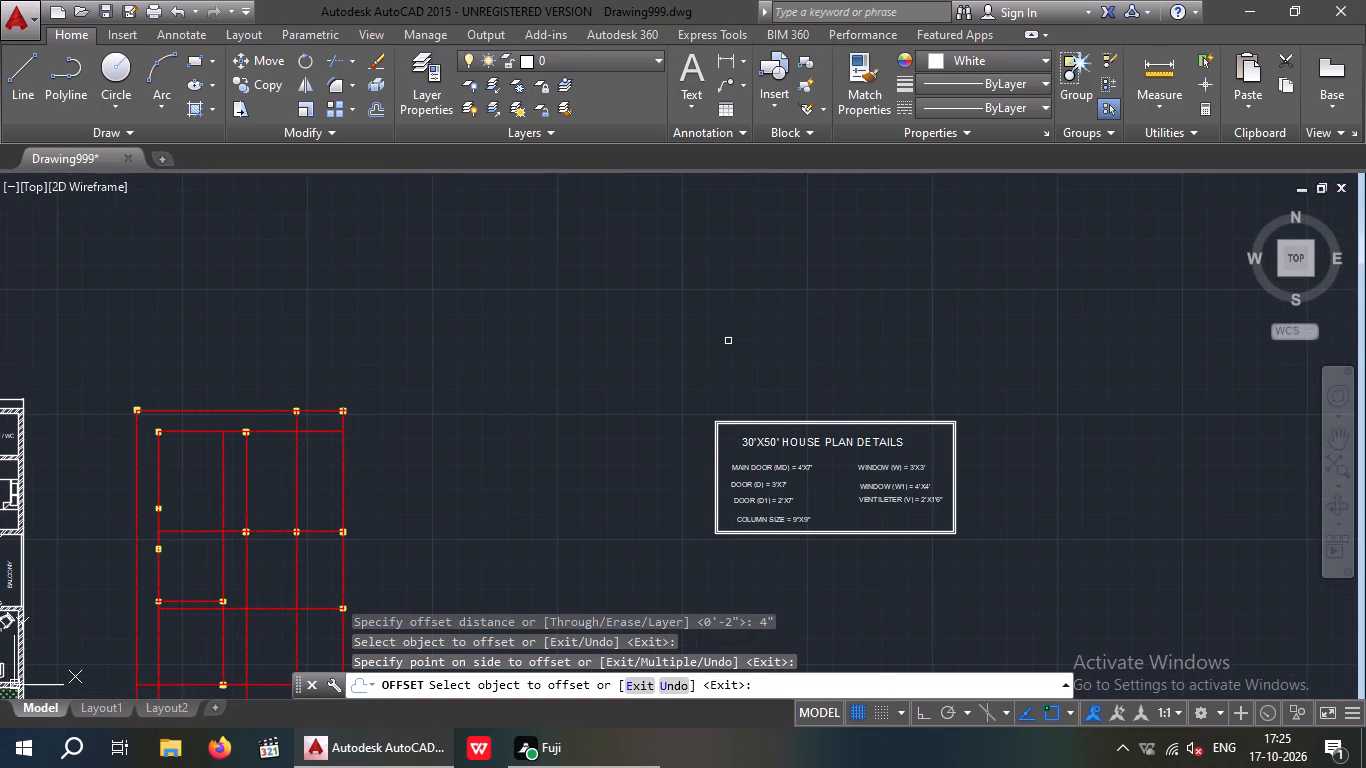
{"action": "left_click_drag", "start_coordinate": [673, 349], "coordinate": [801, 349]}
{"action": "key", "text": "Escape"}
{"action": "key", "text": "Escape"}
{"action": "key", "text": "Escape"}
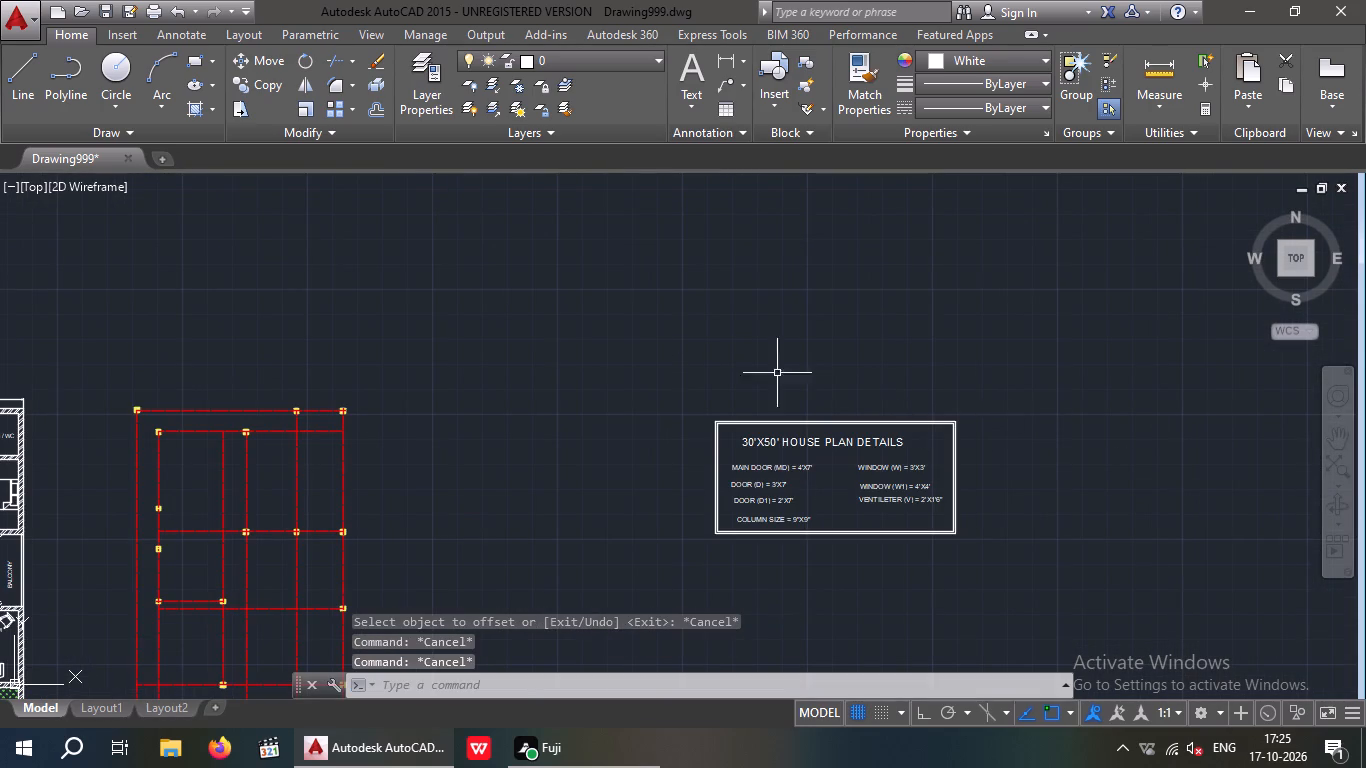
Rotate the double-bordered house plan details box with all its text 90 degrees clockwise about its lower-right corner, using Ortho.
{"action": "left_click_drag", "start_coordinate": [673, 332], "coordinate": [999, 404]}
{"action": "left_click", "coordinate": [1091, 608]}
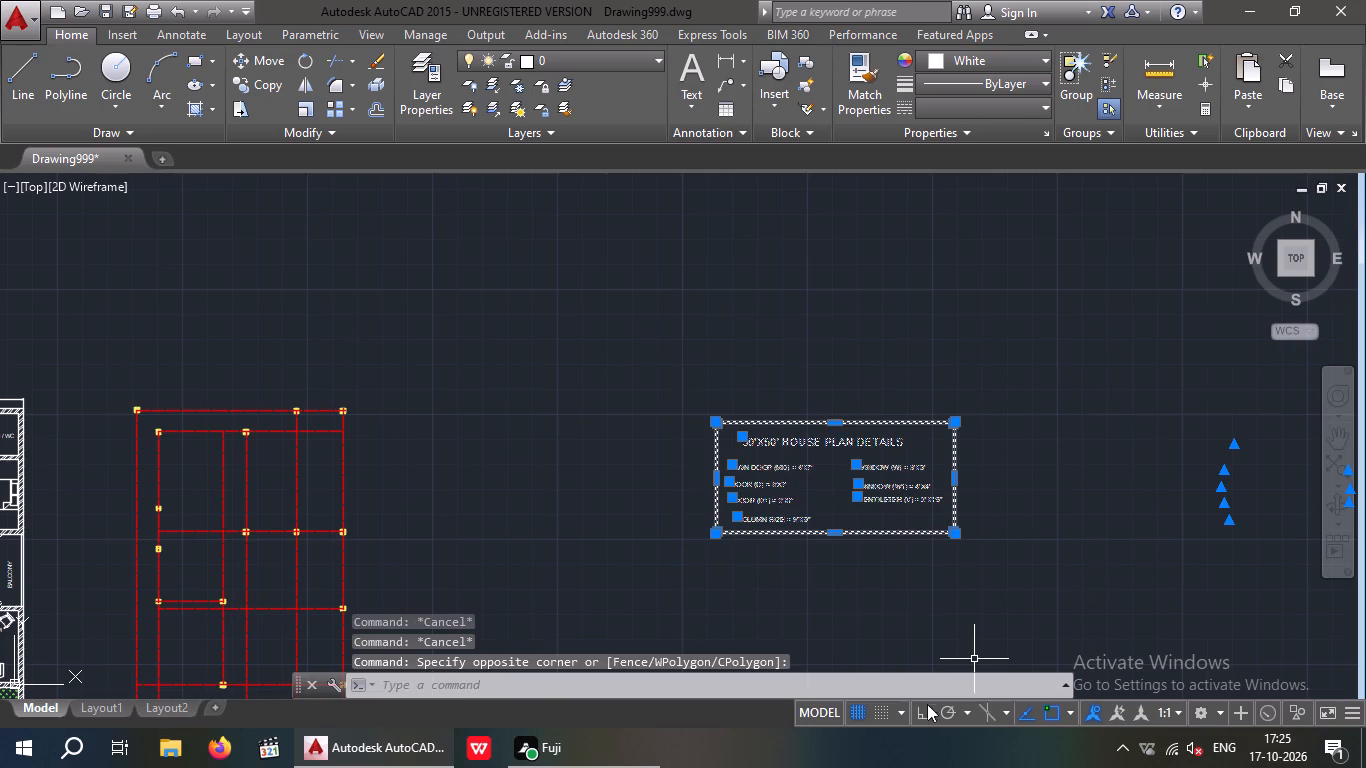
{"action": "left_click_drag", "start_coordinate": [923, 717], "coordinate": [921, 707]}
{"action": "left_click_drag", "start_coordinate": [307, 61], "coordinate": [311, 70]}
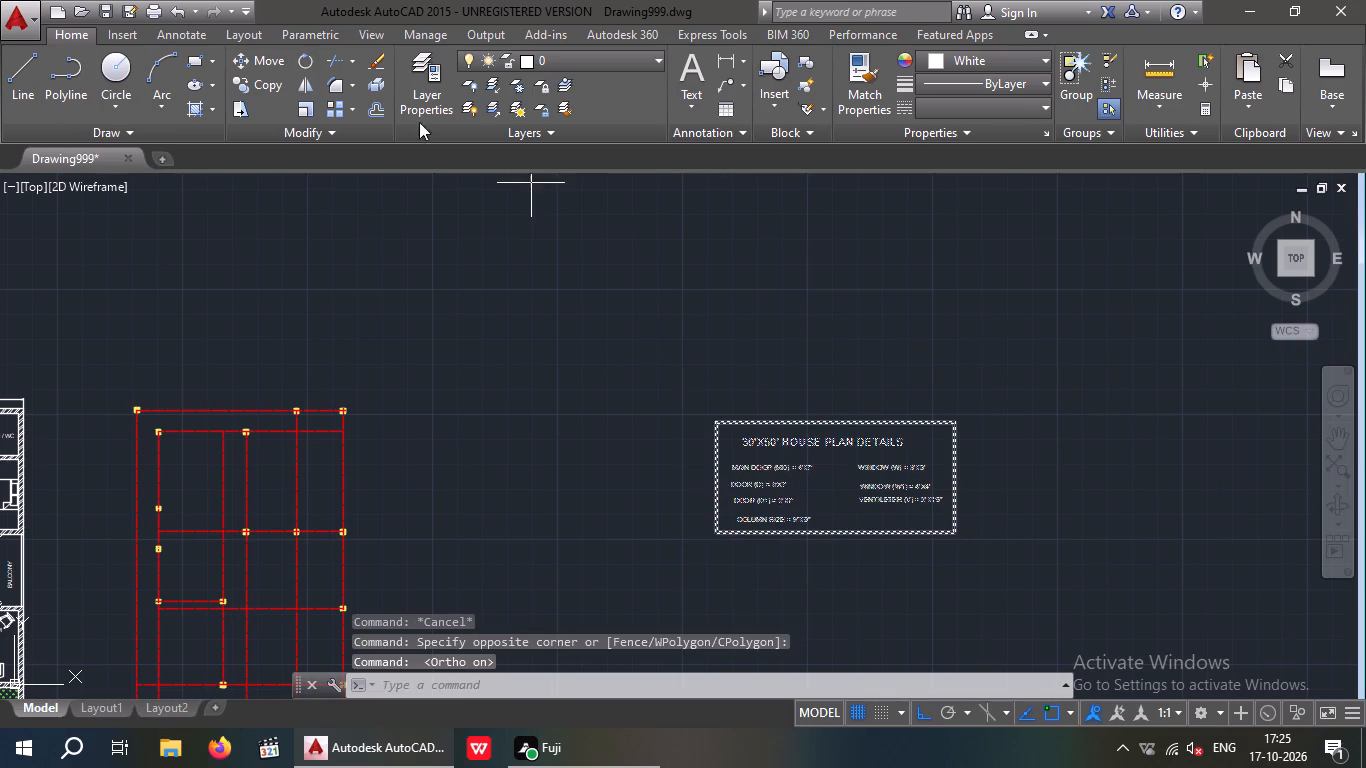
{"action": "left_click_drag", "start_coordinate": [956, 530], "coordinate": [949, 556]}
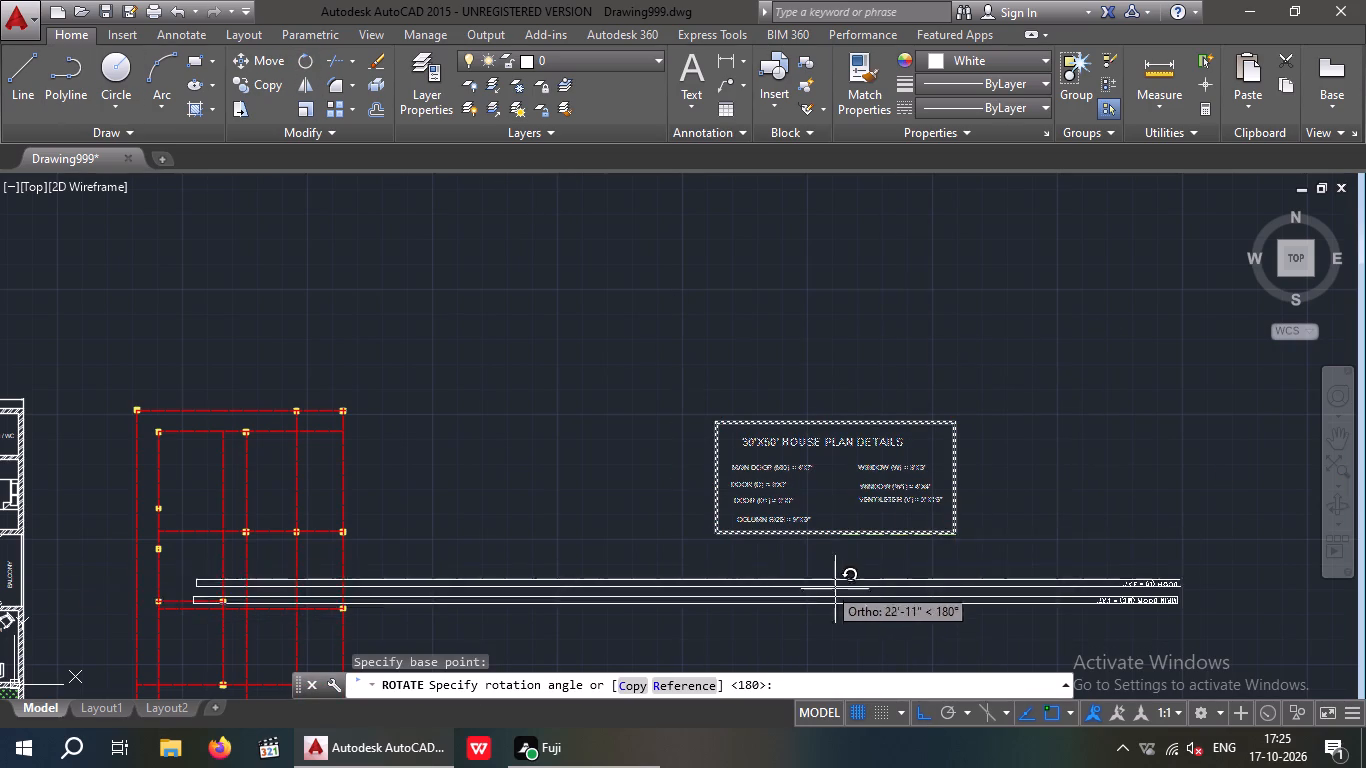
{"action": "left_click", "coordinate": [960, 603]}
{"action": "key", "text": "Escape"}
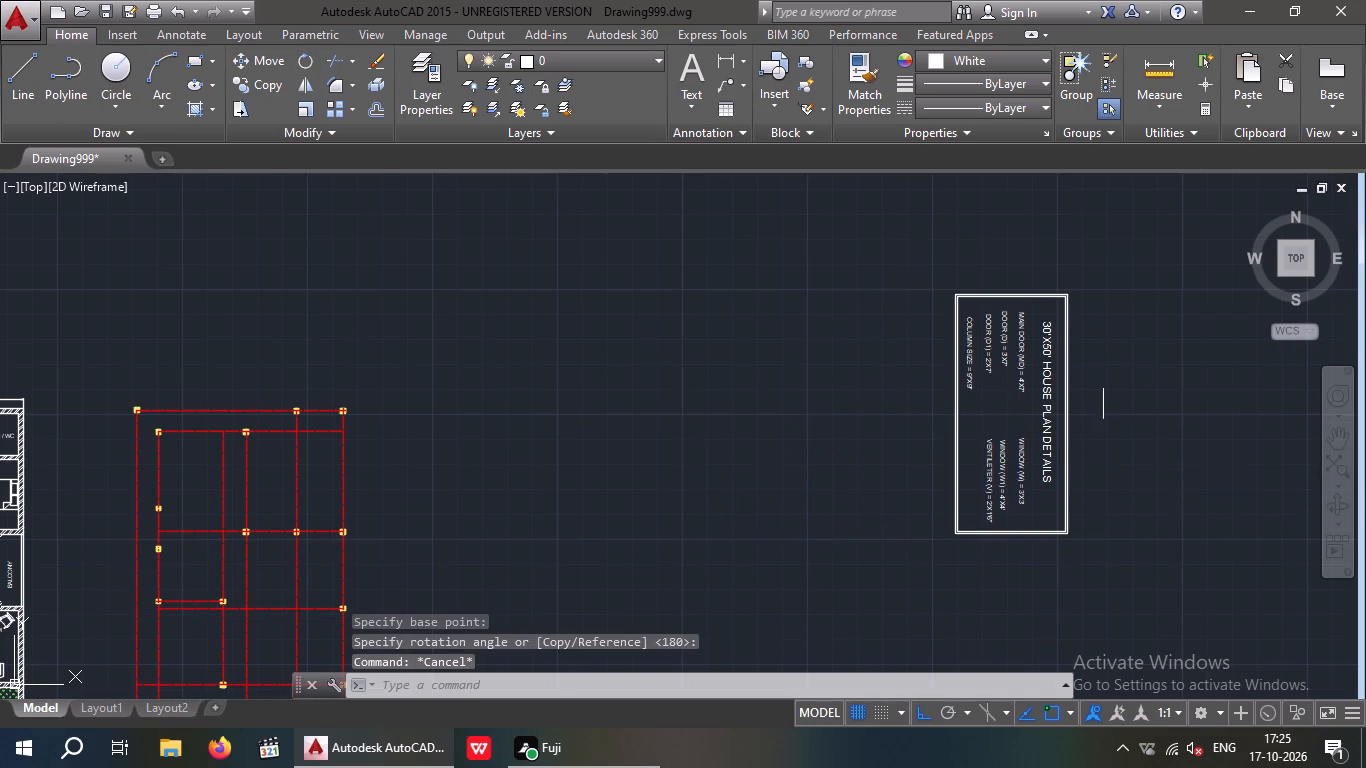
Move the rotated details box by its lower-left corner to just right of the center line diagram, level with the diagram's bottom line.
{"action": "left_click_drag", "start_coordinate": [865, 239], "coordinate": [1078, 241]}
{"action": "left_click_drag", "start_coordinate": [1164, 596], "coordinate": [1150, 584]}
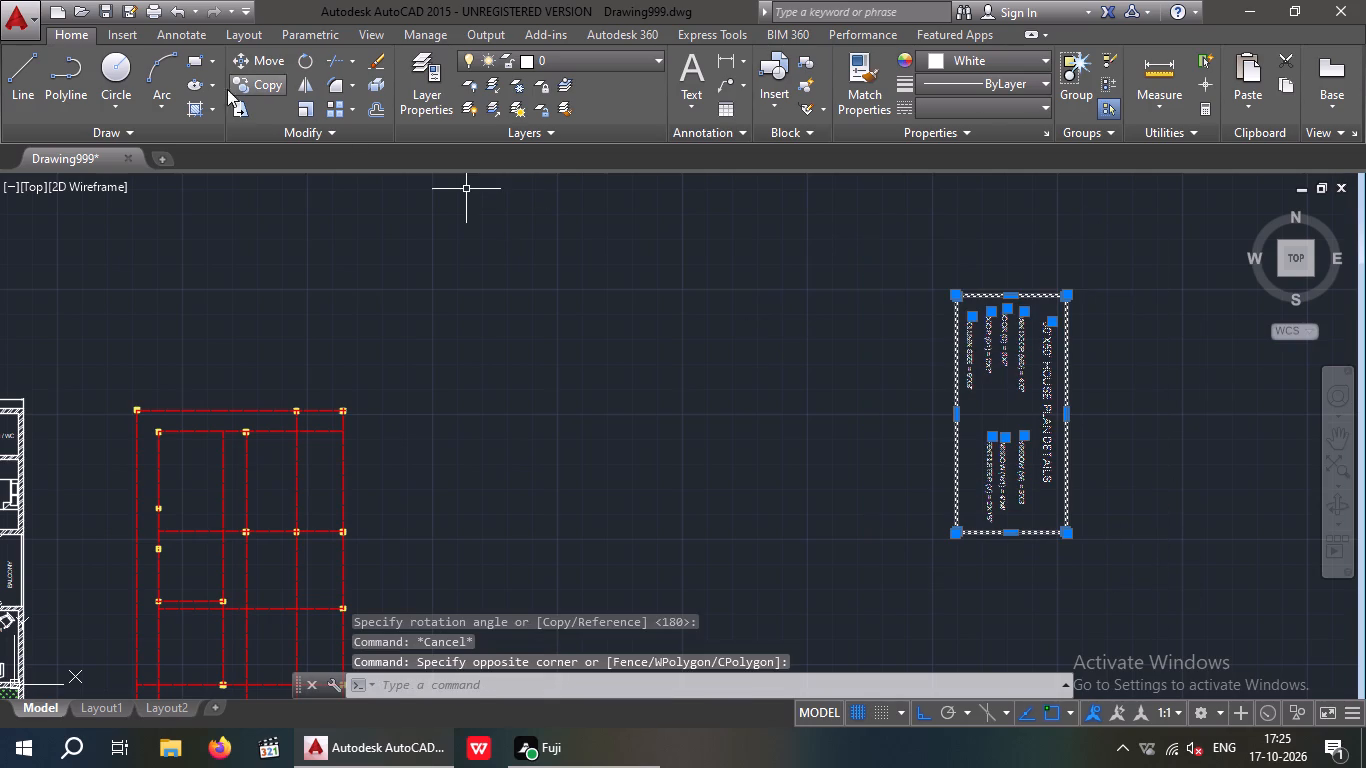
{"action": "left_click", "coordinate": [254, 54]}
{"action": "left_click", "coordinate": [924, 709]}
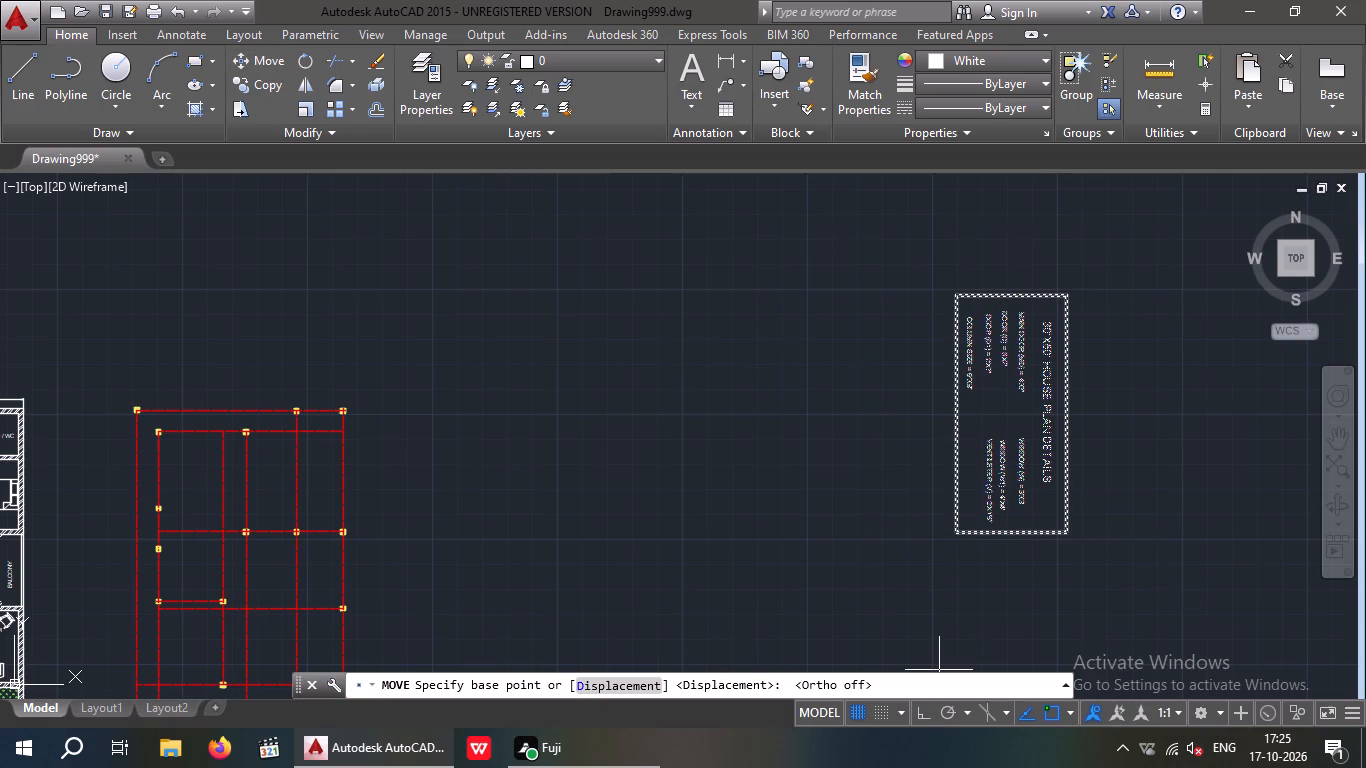
{"action": "left_click", "coordinate": [956, 538]}
{"action": "scroll", "coordinate": [946, 532], "scroll_direction": "down", "scroll_amount": 1}
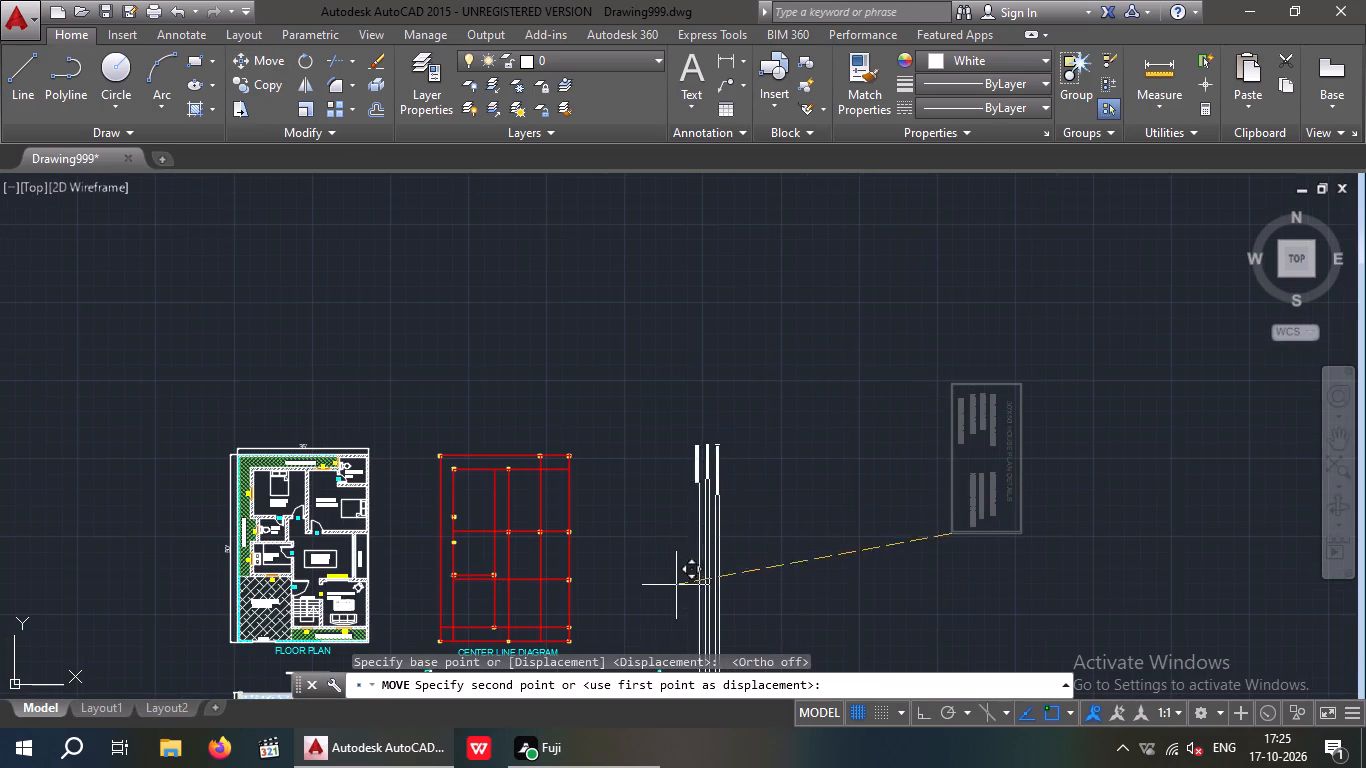
{"action": "middle_click_drag", "start_coordinate": [666, 546], "coordinate": [677, 385]}
{"action": "scroll", "coordinate": [622, 459], "scroll_direction": "up", "scroll_amount": 2}
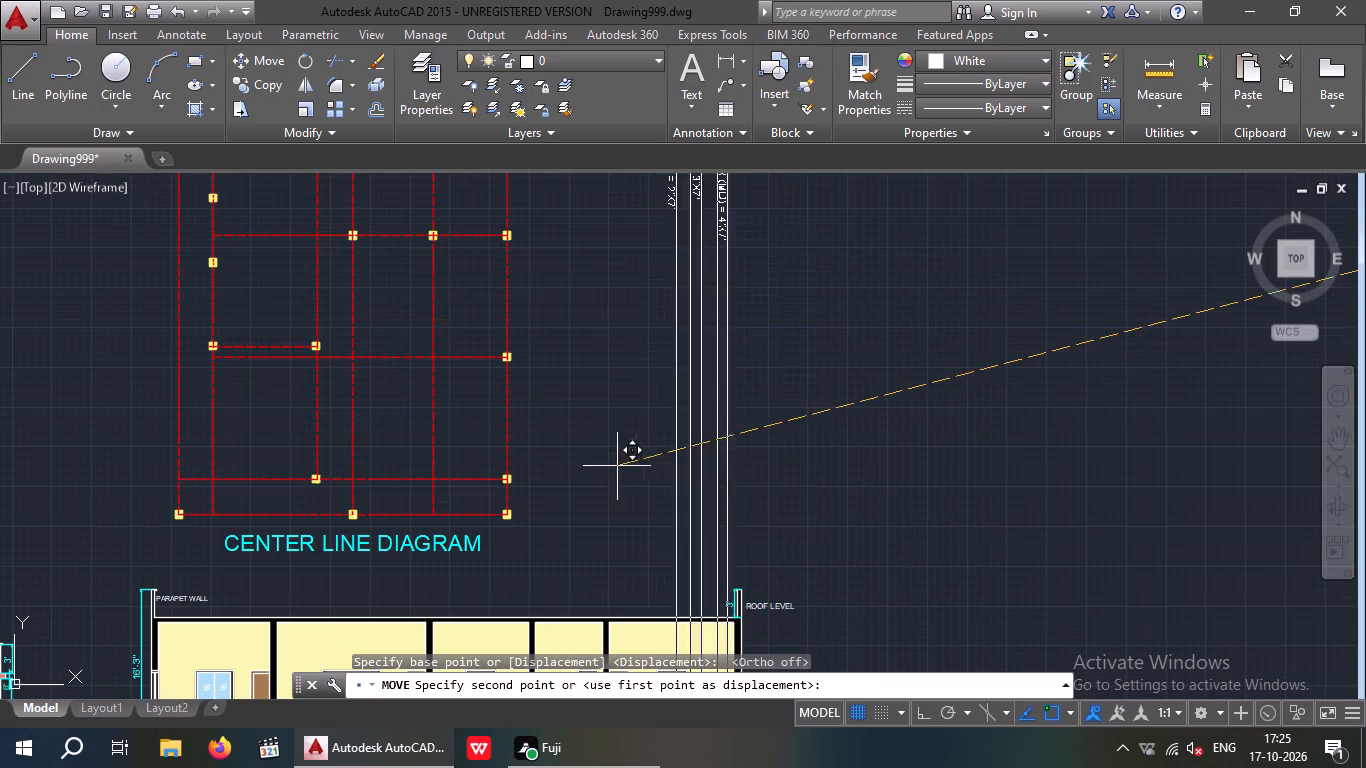
{"action": "left_click", "coordinate": [554, 517]}
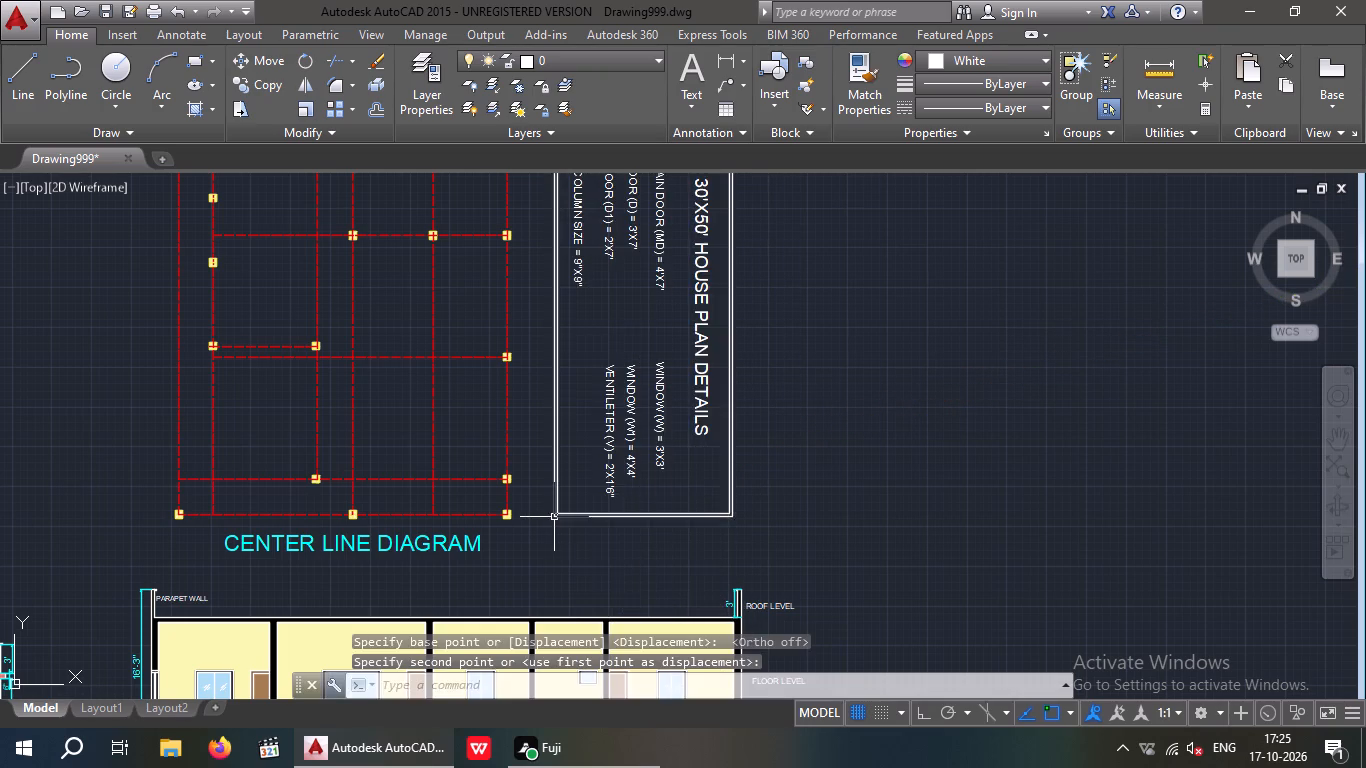
Move the center line diagram with its title toward the floor plan, using its lower-left column as base point and toggling Ortho.
{"action": "scroll", "coordinate": [668, 458], "scroll_direction": "down", "scroll_amount": 3}
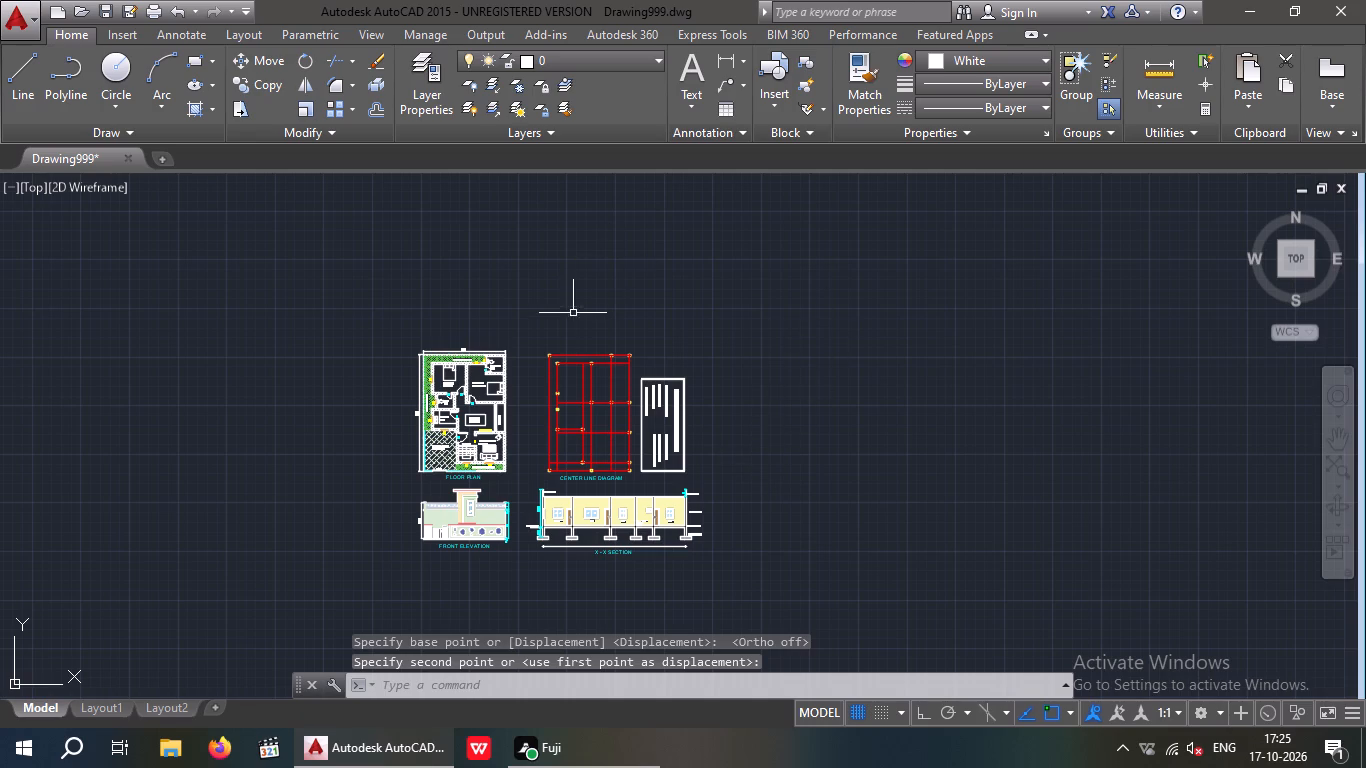
{"action": "scroll", "coordinate": [551, 388], "scroll_direction": "up", "scroll_amount": 2}
{"action": "scroll", "coordinate": [560, 382], "scroll_direction": "down", "scroll_amount": 1}
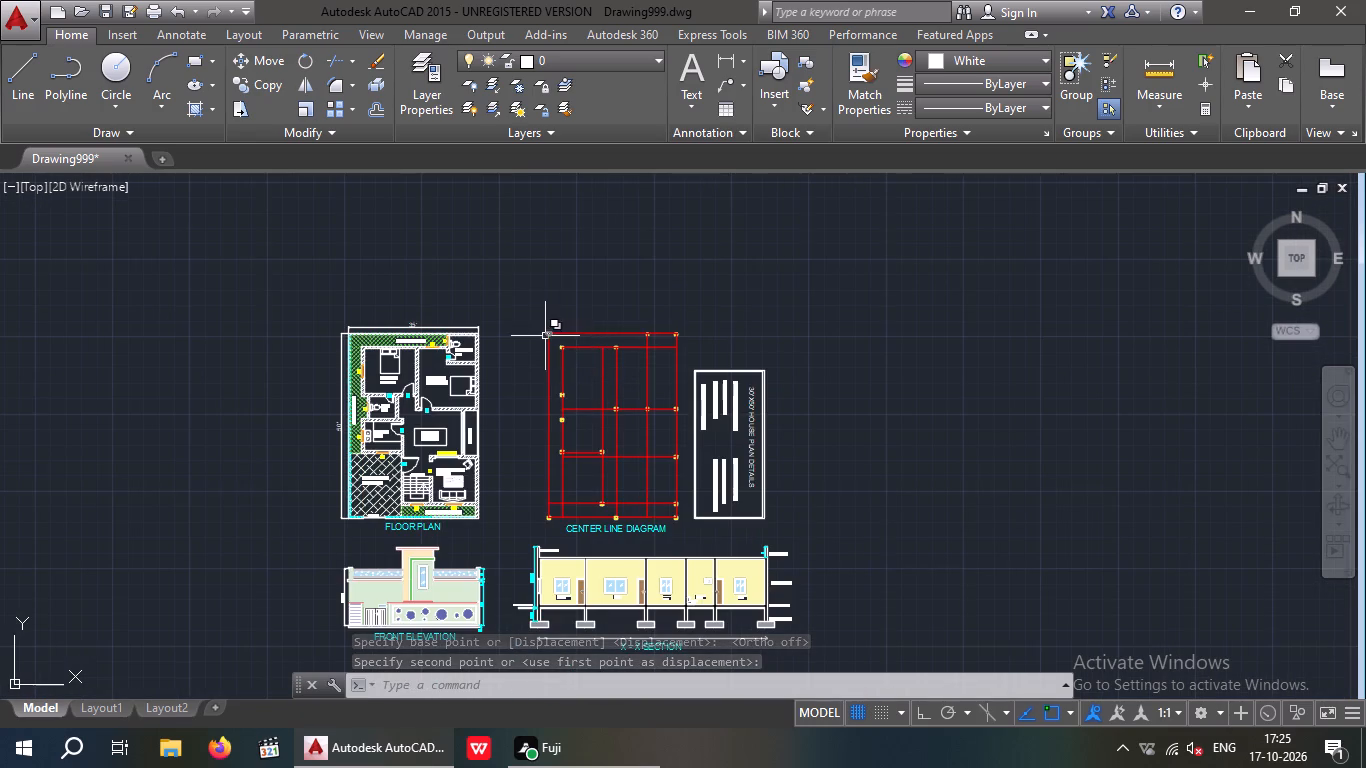
{"action": "left_click_drag", "start_coordinate": [520, 309], "coordinate": [550, 315]}
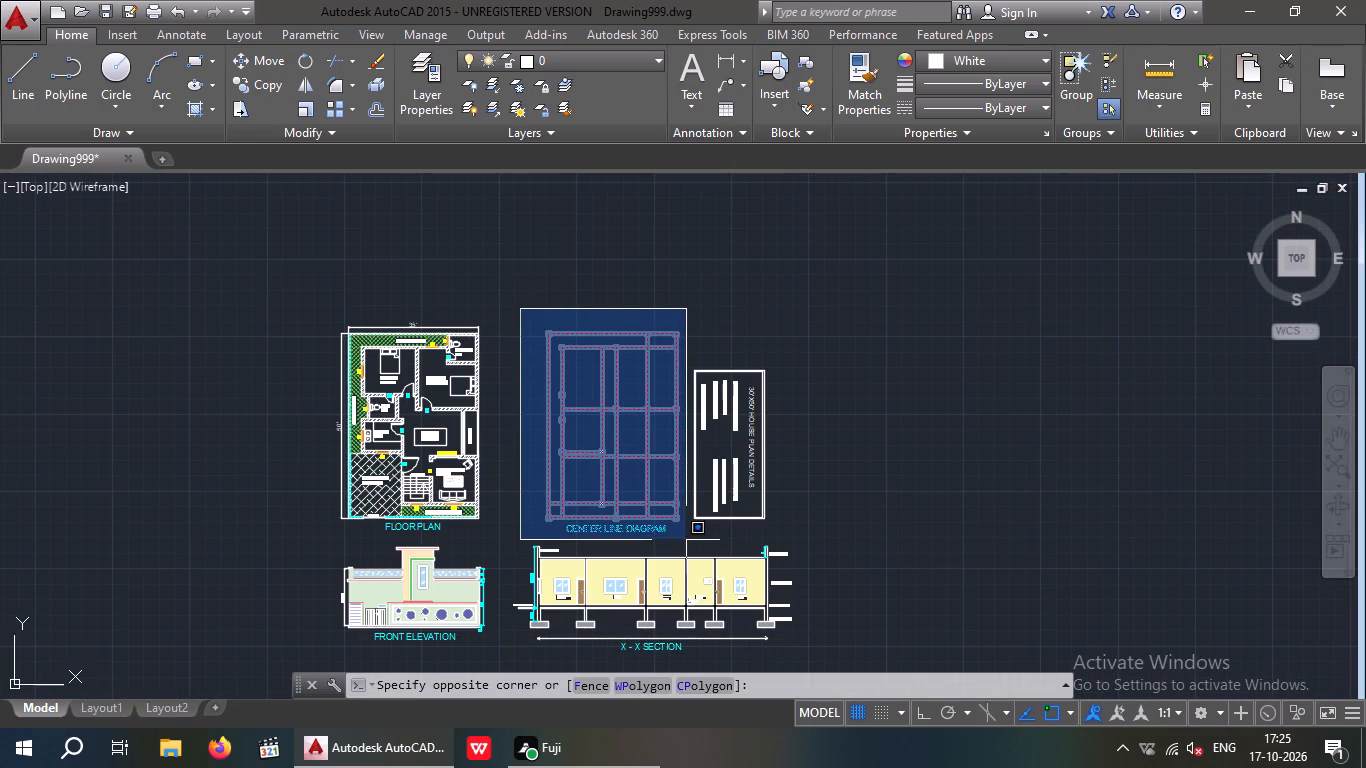
{"action": "left_click", "coordinate": [688, 540]}
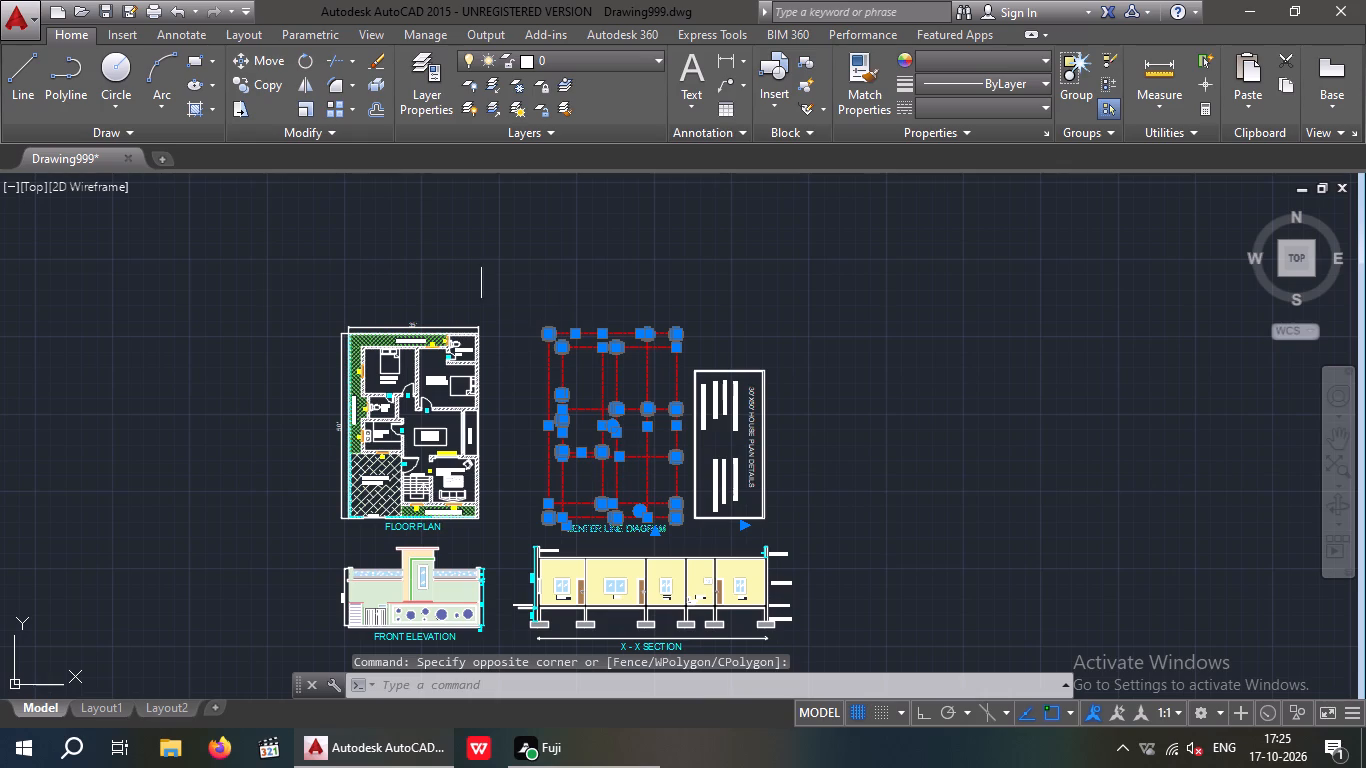
{"action": "left_click", "coordinate": [251, 56]}
{"action": "scroll", "coordinate": [547, 524], "scroll_direction": "up", "scroll_amount": 1}
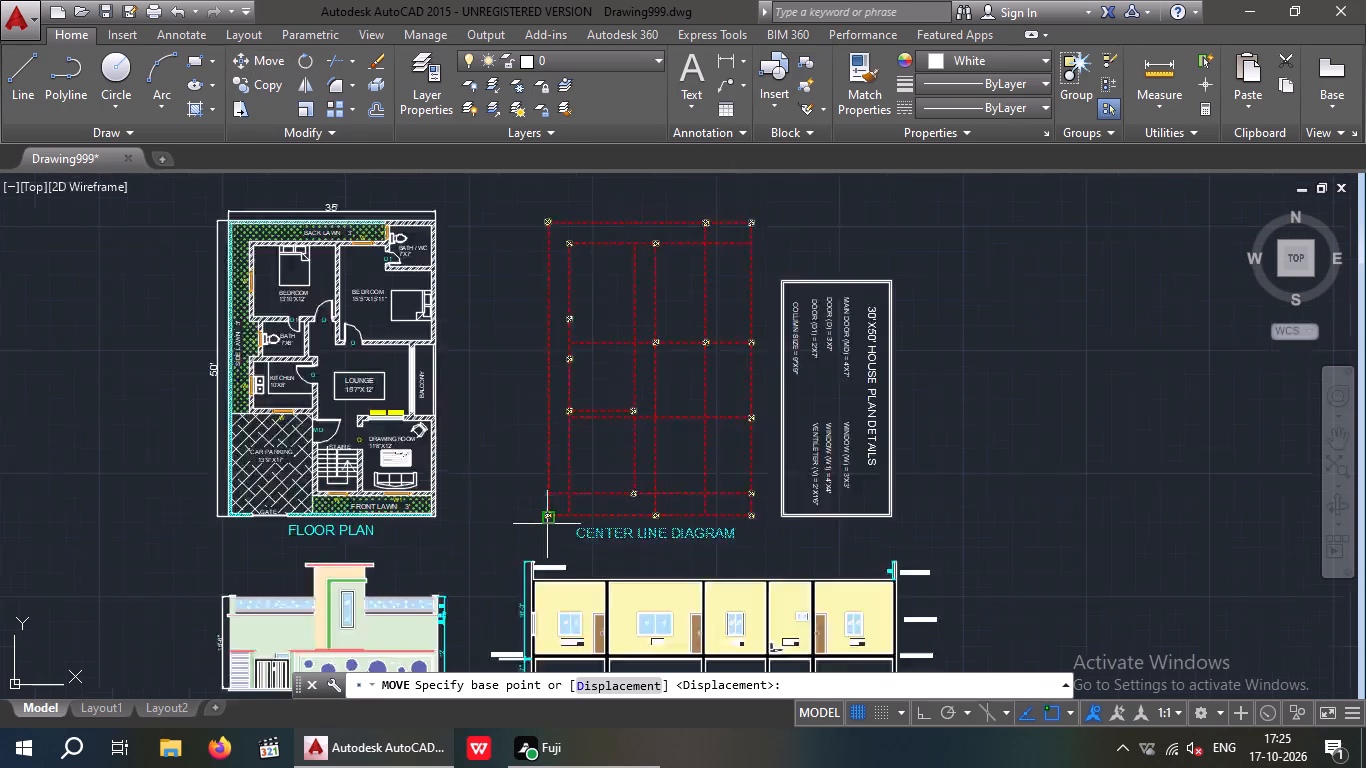
{"action": "scroll", "coordinate": [547, 524], "scroll_direction": "up", "scroll_amount": 4}
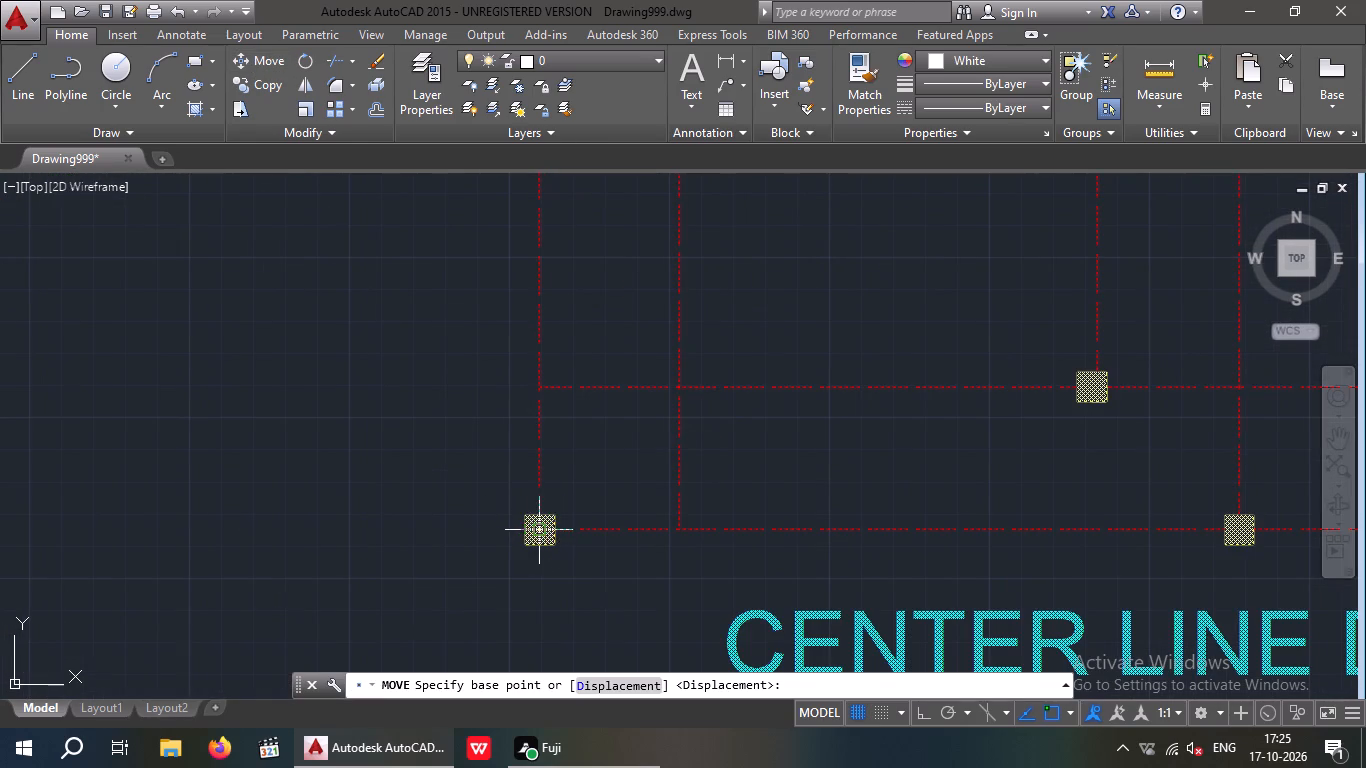
{"action": "left_click_drag", "start_coordinate": [545, 529], "coordinate": [531, 529]}
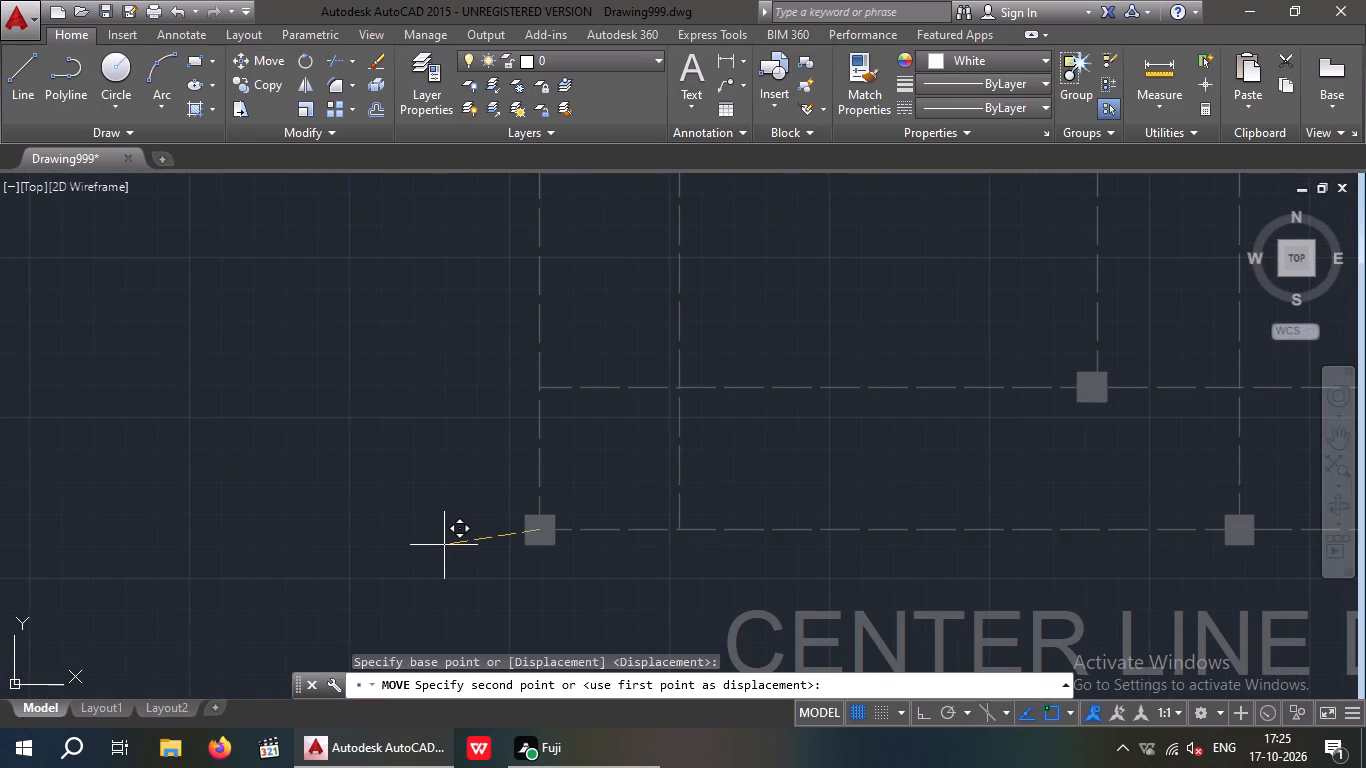
{"action": "key", "text": "F8"}
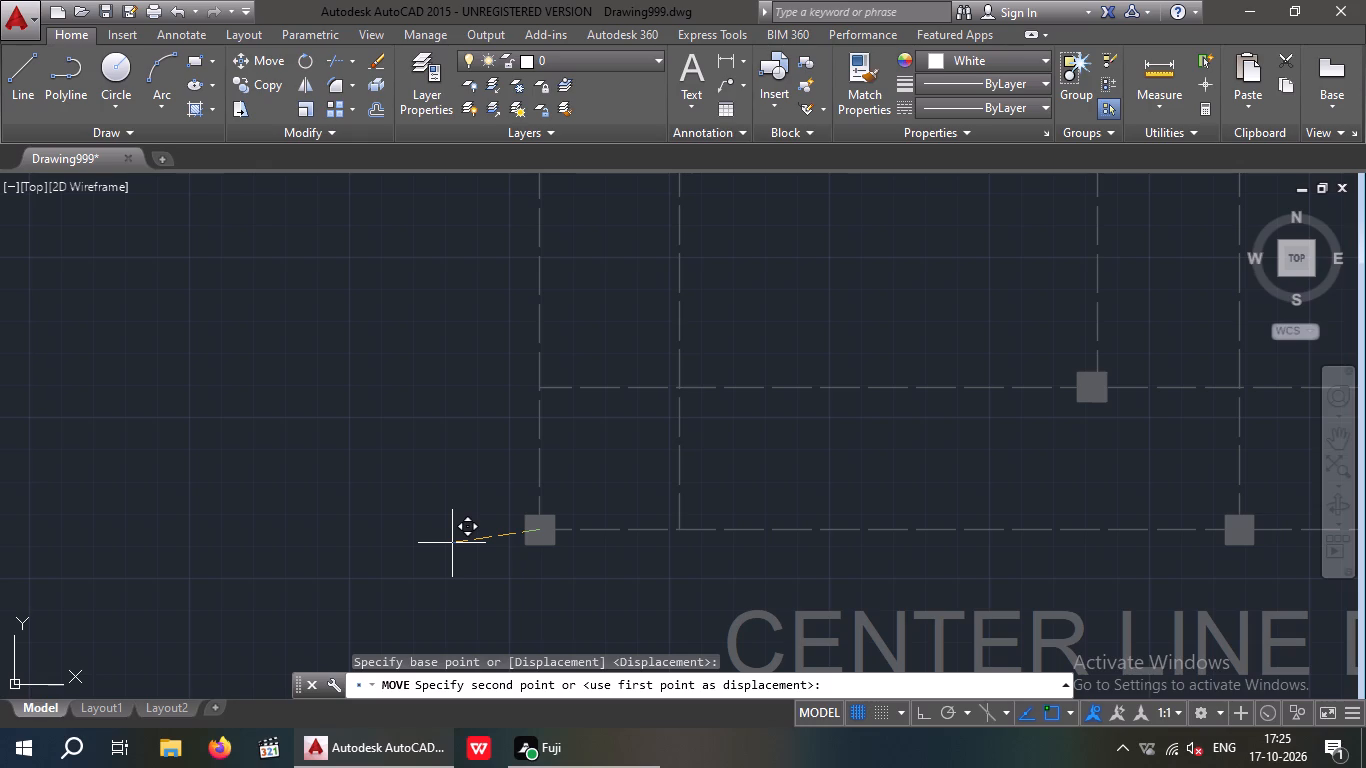
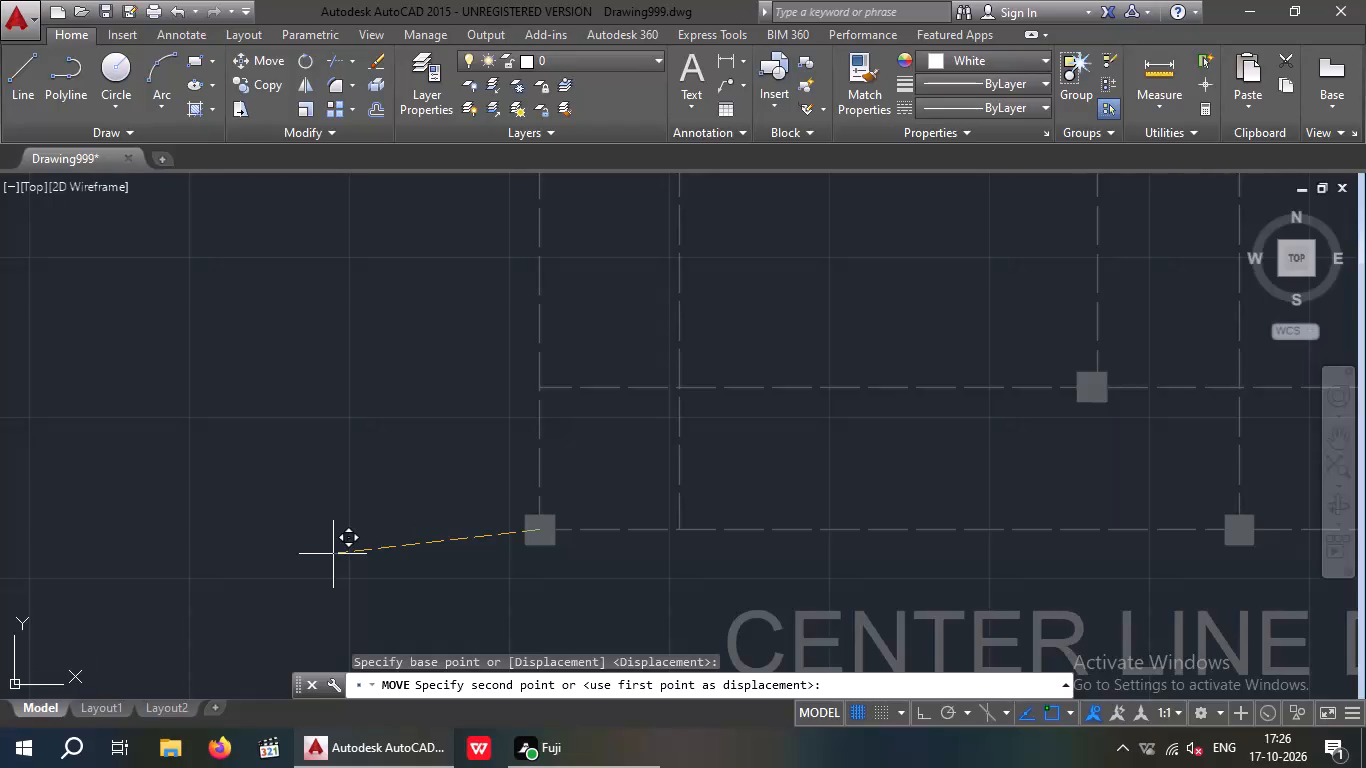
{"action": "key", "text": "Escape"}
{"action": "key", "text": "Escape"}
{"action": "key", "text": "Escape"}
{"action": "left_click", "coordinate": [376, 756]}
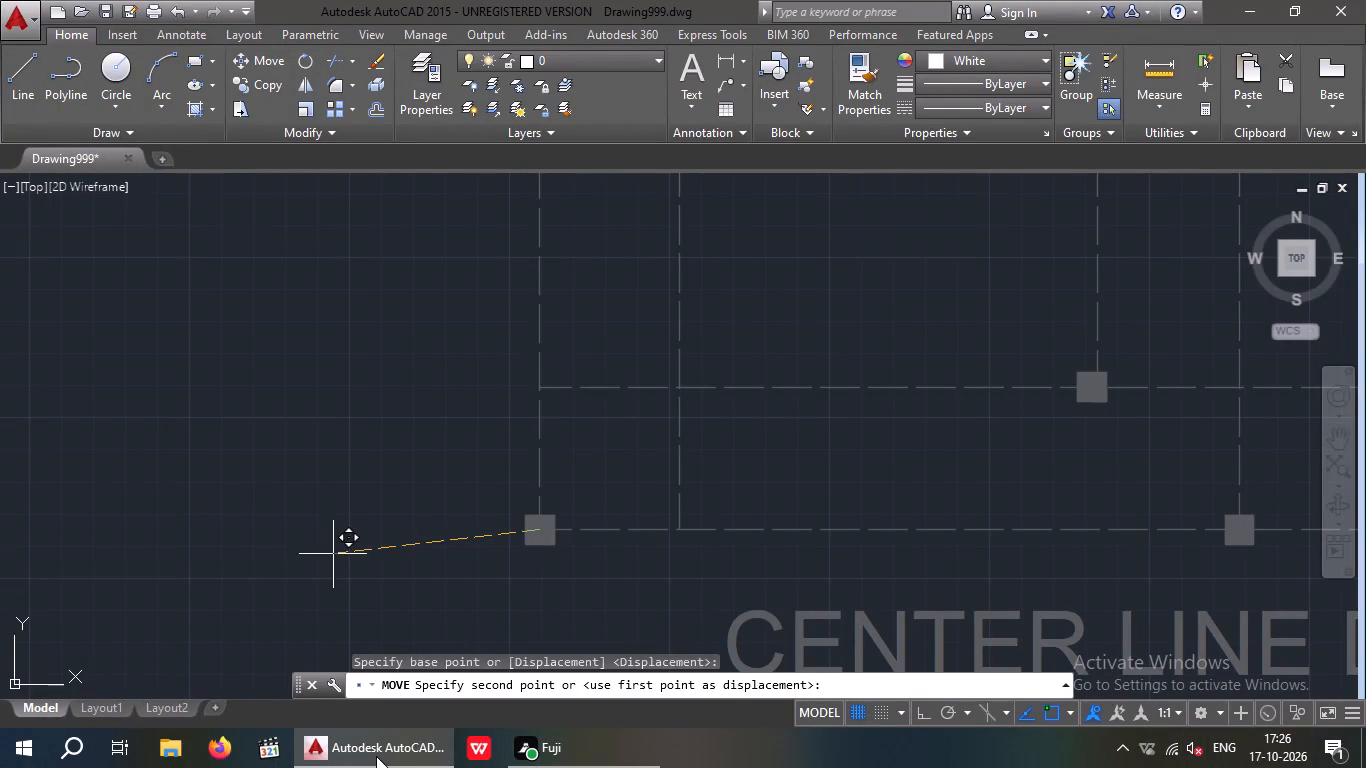
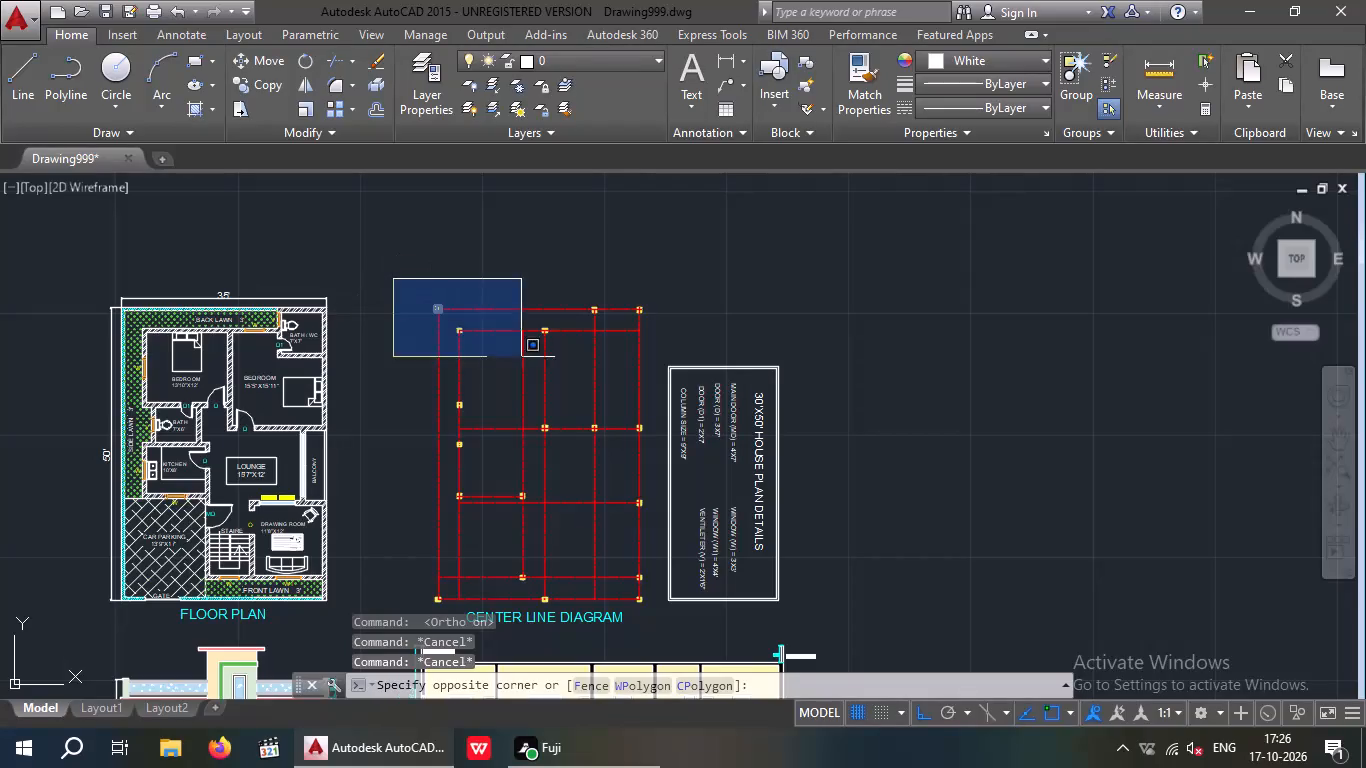
Move the center line diagram and its title horizontally toward the floor plan, closing up the gap between them.
{"action": "left_click", "coordinate": [651, 632]}
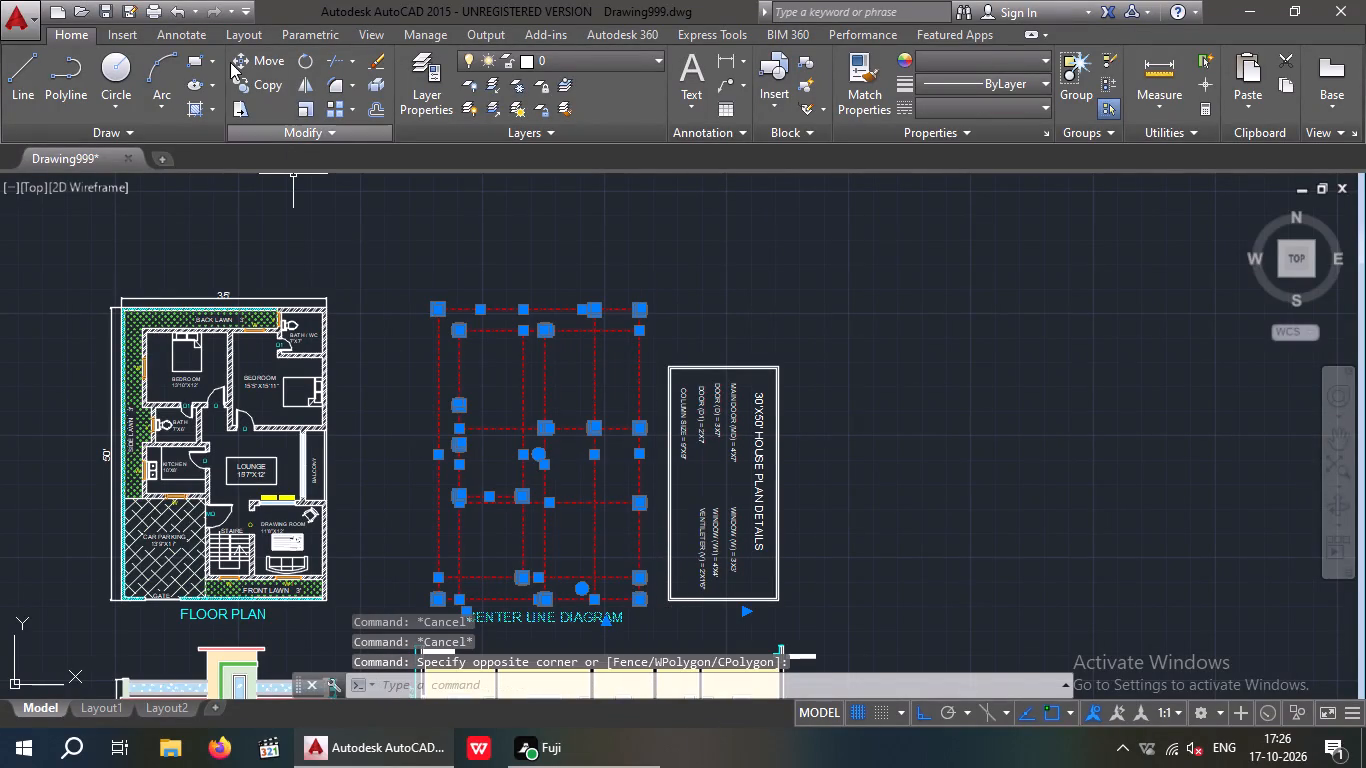
{"action": "left_click", "coordinate": [256, 60]}
{"action": "scroll", "coordinate": [429, 614], "scroll_direction": "up", "scroll_amount": 3}
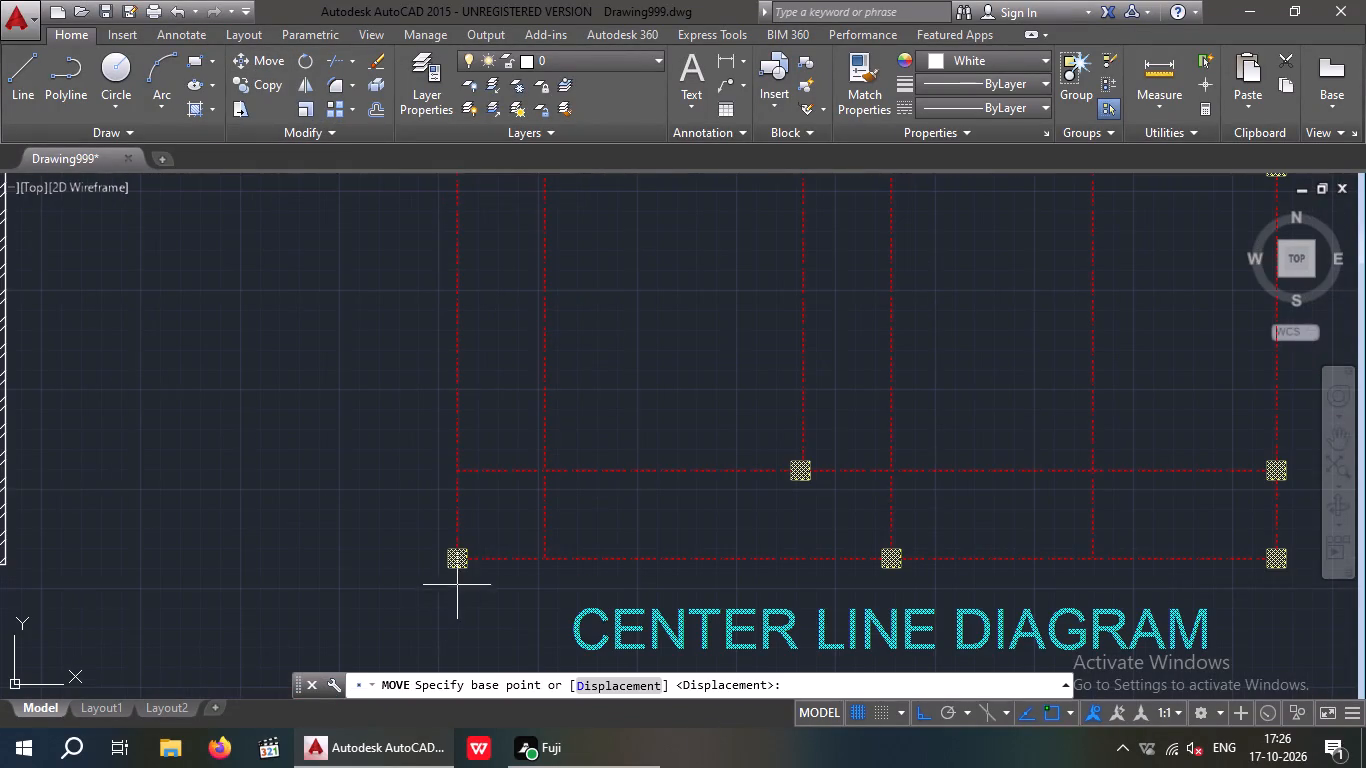
{"action": "left_click", "coordinate": [460, 553]}
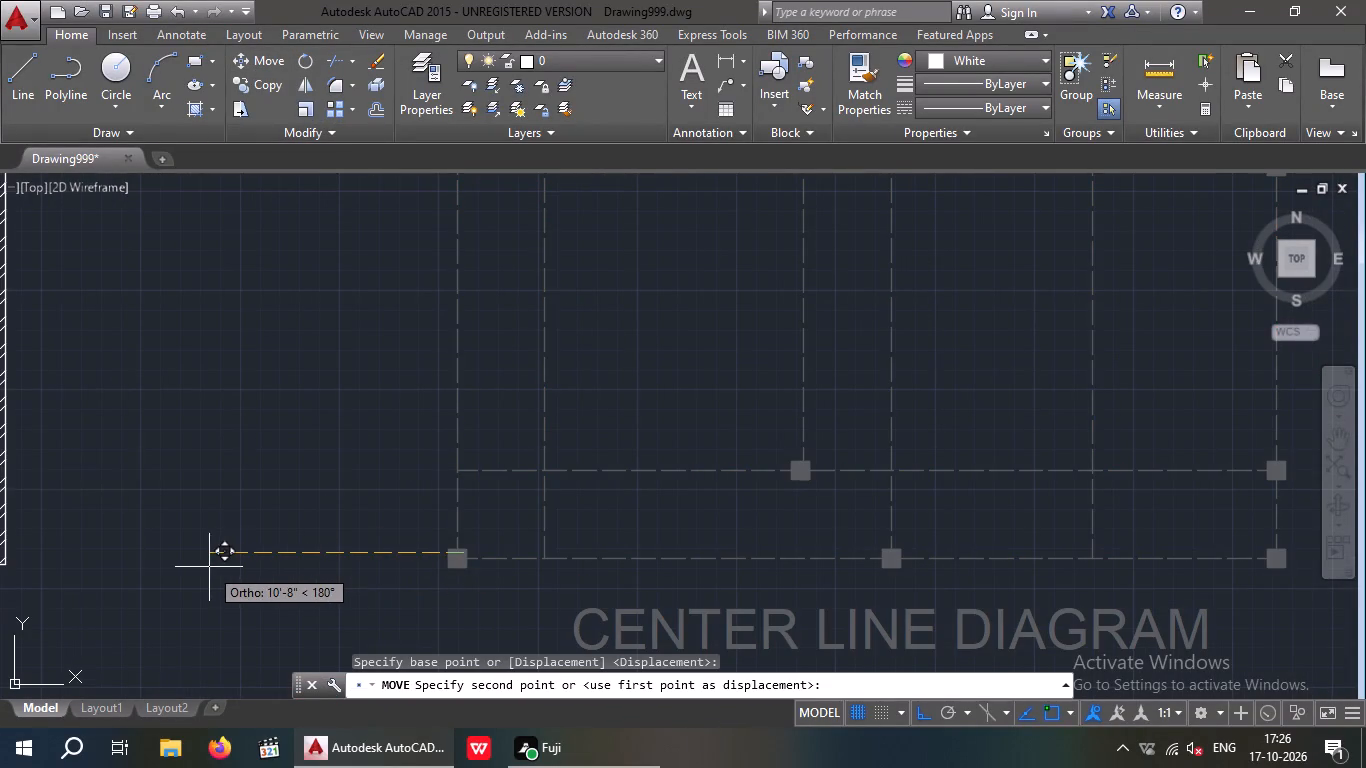
{"action": "scroll", "coordinate": [210, 567], "scroll_direction": "down", "scroll_amount": 1}
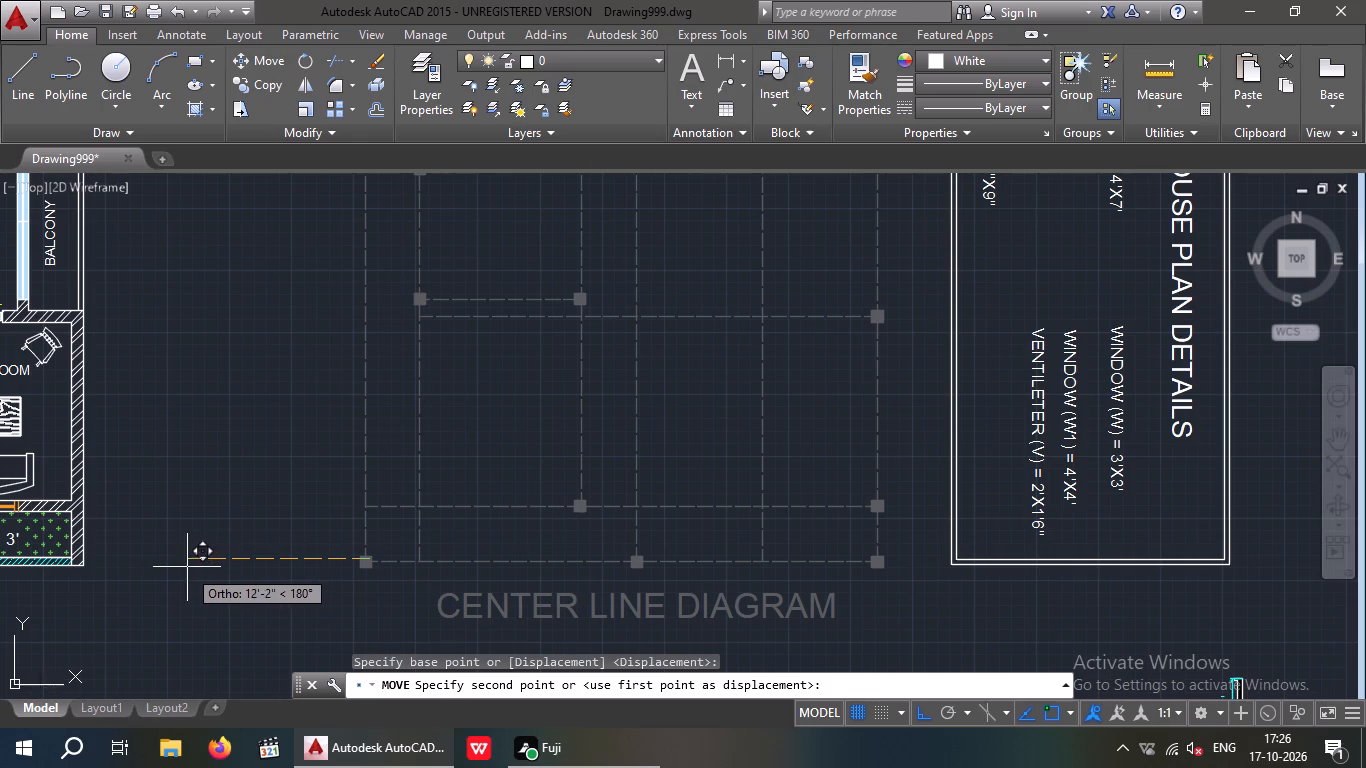
{"action": "left_click", "coordinate": [200, 563]}
Move the framed house plan details box with its text horizontally closer to the center line diagram.
{"action": "scroll", "coordinate": [203, 562], "scroll_direction": "down", "scroll_amount": 3}
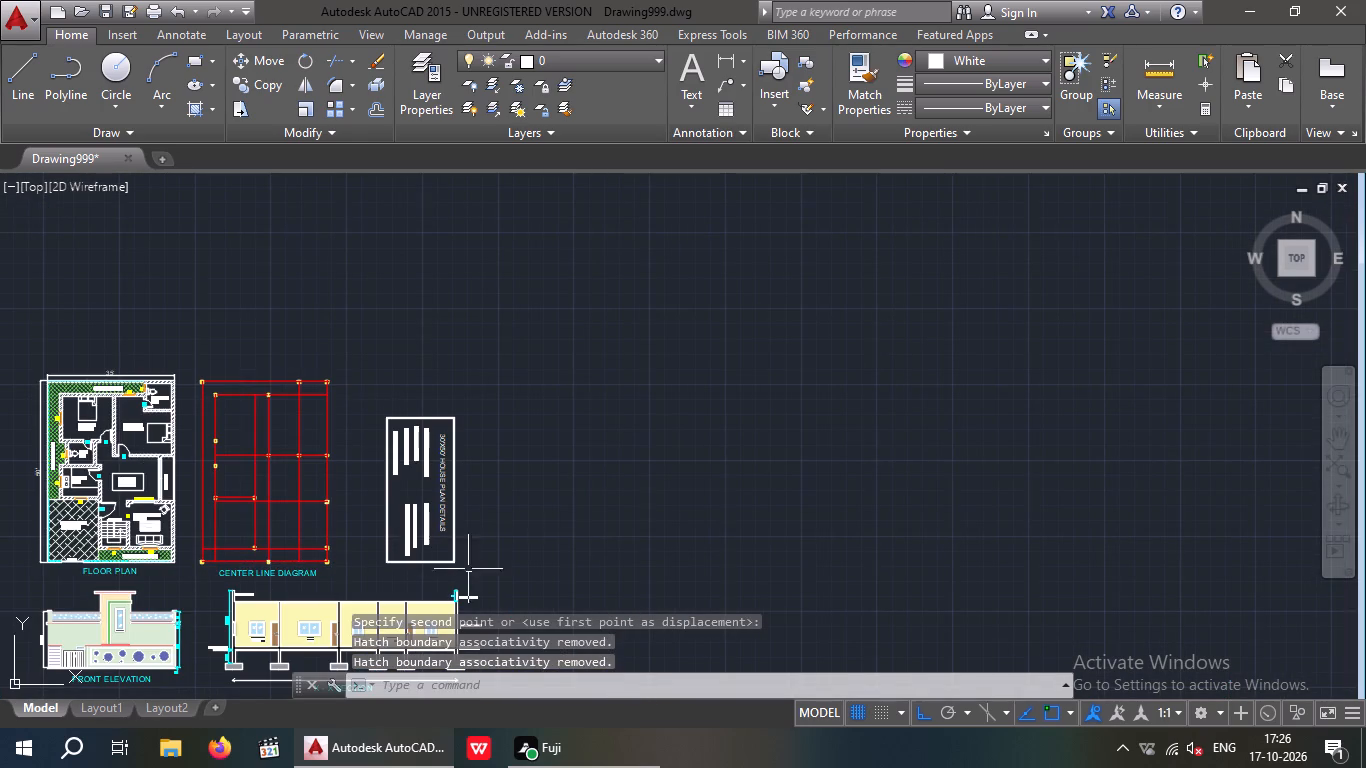
{"action": "middle_click_drag", "start_coordinate": [515, 491], "coordinate": [537, 425]}
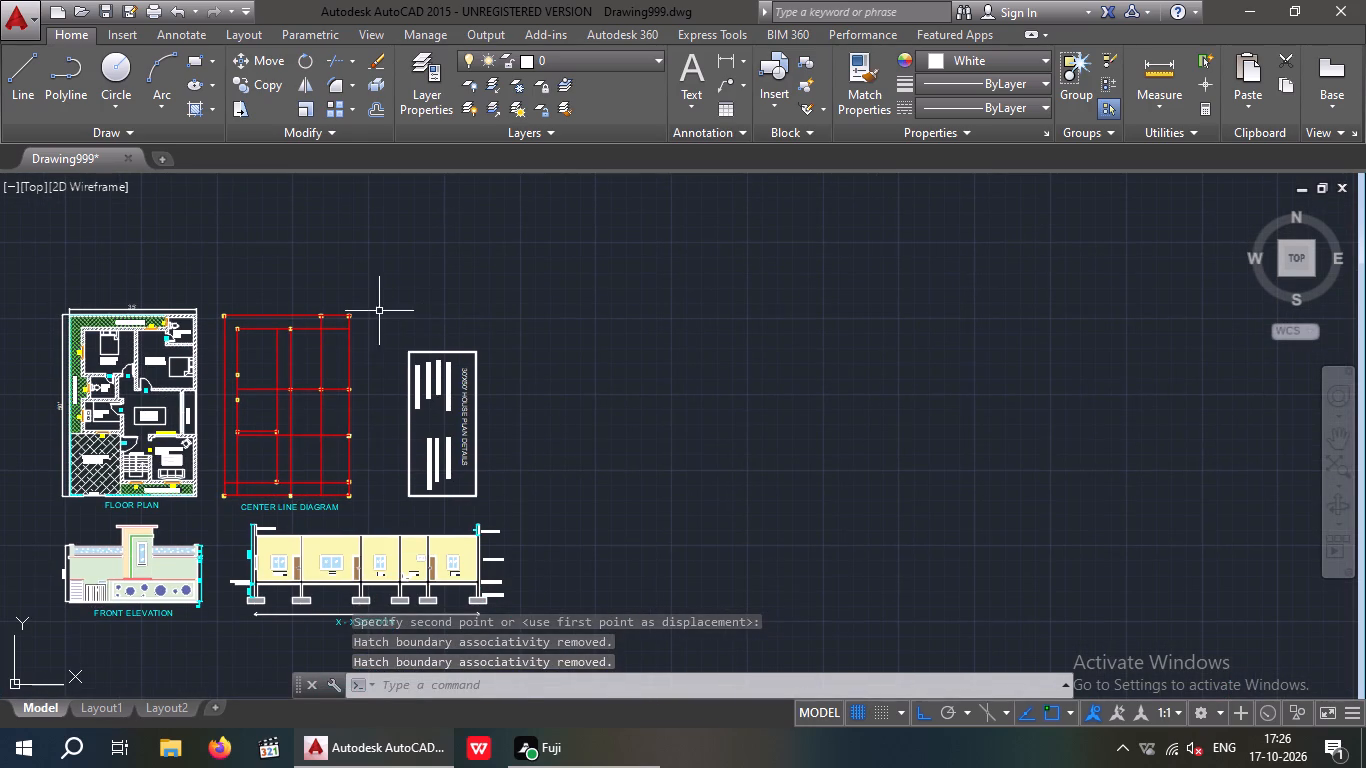
{"action": "left_click_drag", "start_coordinate": [380, 311], "coordinate": [413, 328]}
{"action": "left_click", "coordinate": [534, 517]}
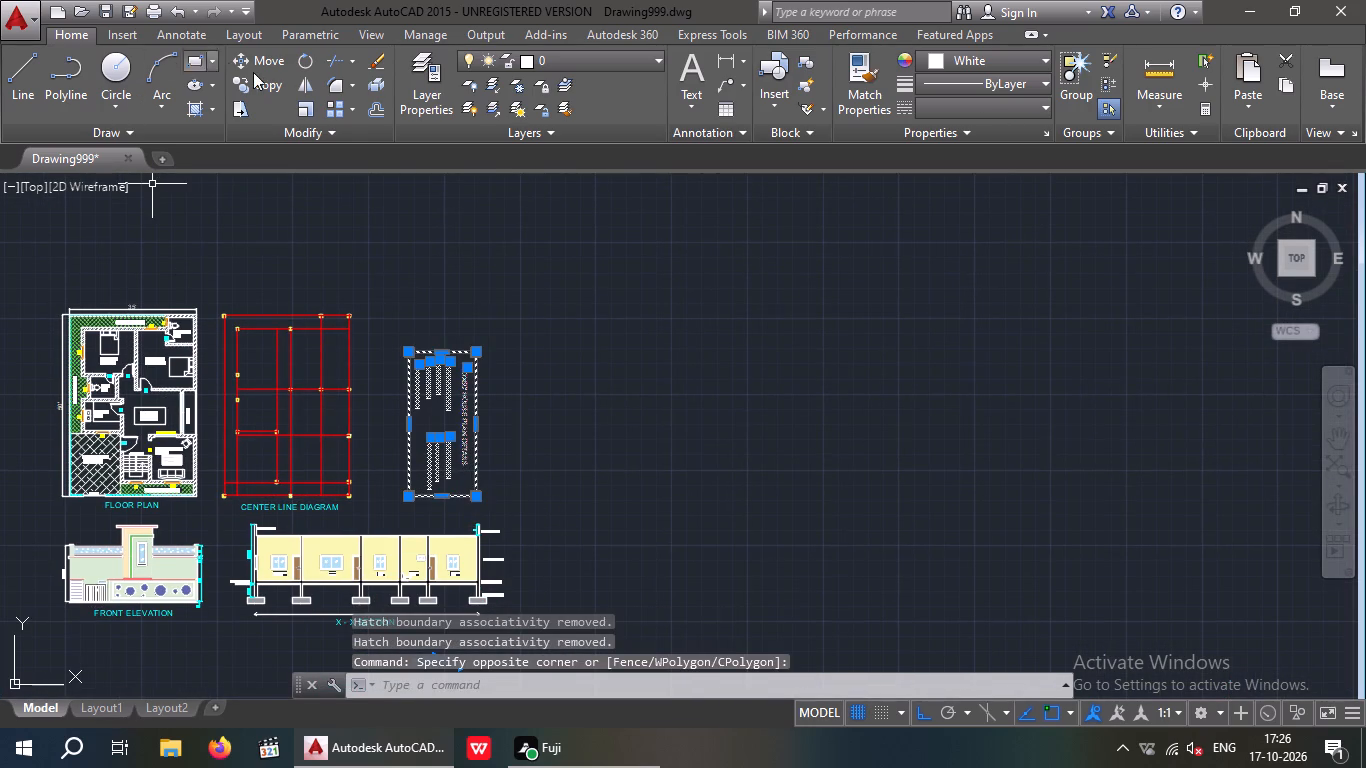
{"action": "left_click", "coordinate": [252, 63]}
{"action": "scroll", "coordinate": [389, 514], "scroll_direction": "up", "scroll_amount": 3}
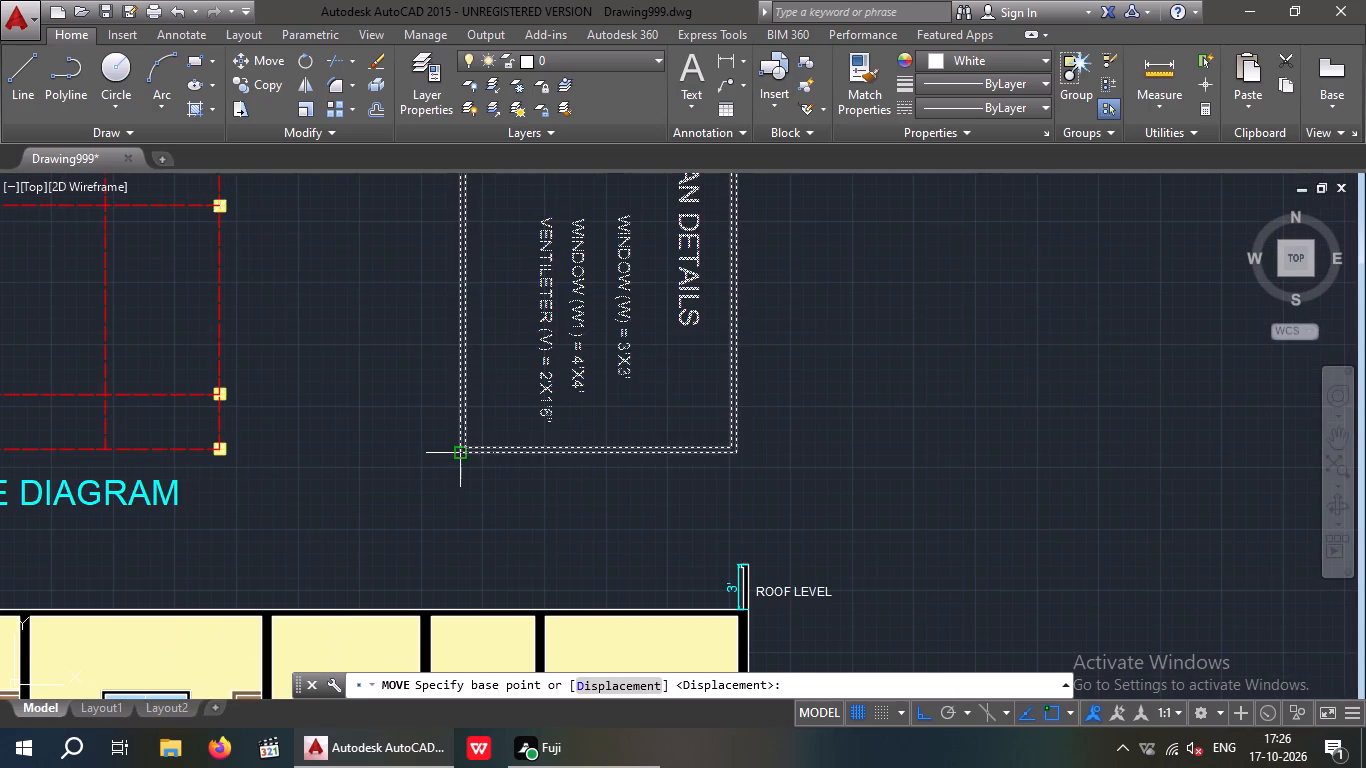
{"action": "left_click_drag", "start_coordinate": [463, 450], "coordinate": [447, 450]}
{"action": "left_click", "coordinate": [301, 455]}
Move the whole X-X section, with its title and level labels, horizontally about 8'-4" toward the front elevation.
{"action": "scroll", "coordinate": [302, 454], "scroll_direction": "down", "scroll_amount": 3}
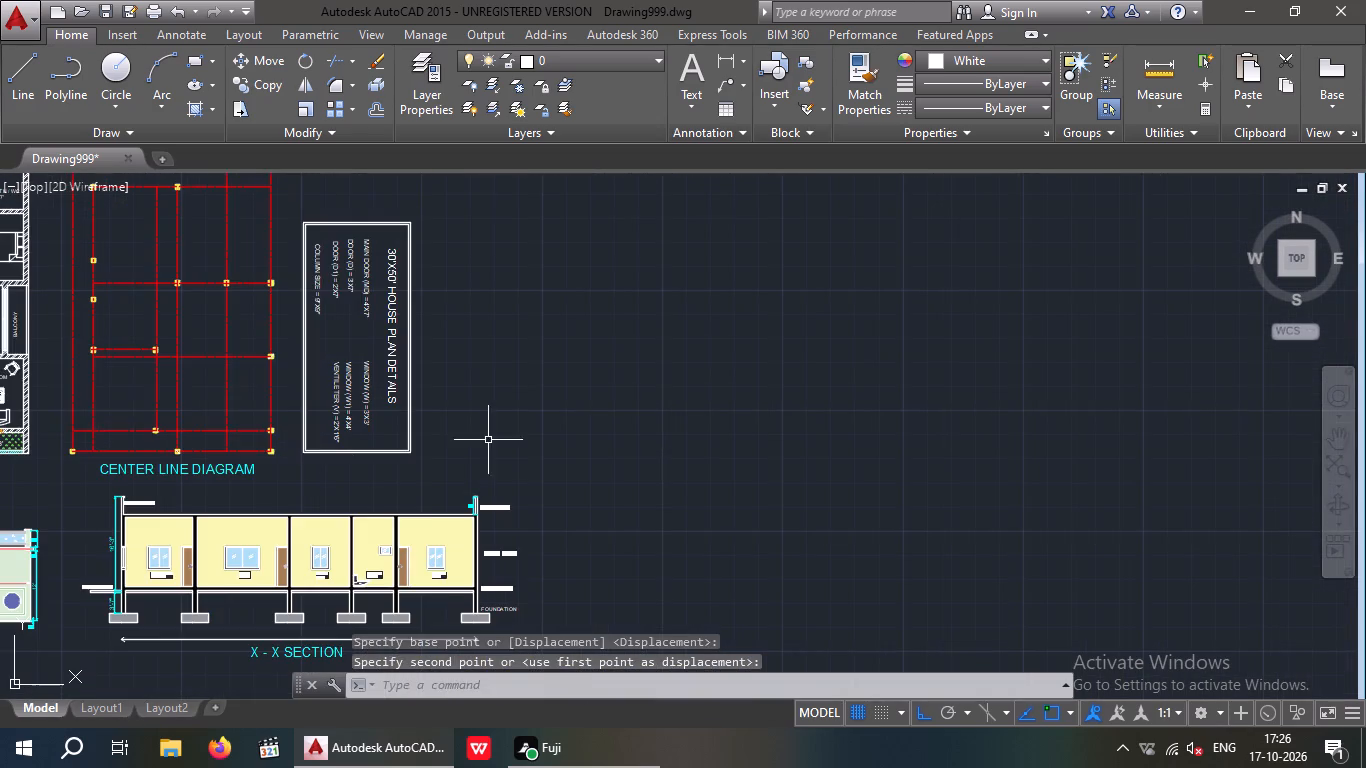
{"action": "middle_click_drag", "start_coordinate": [524, 423], "coordinate": [607, 387]}
{"action": "scroll", "coordinate": [607, 400], "scroll_direction": "down", "scroll_amount": 2}
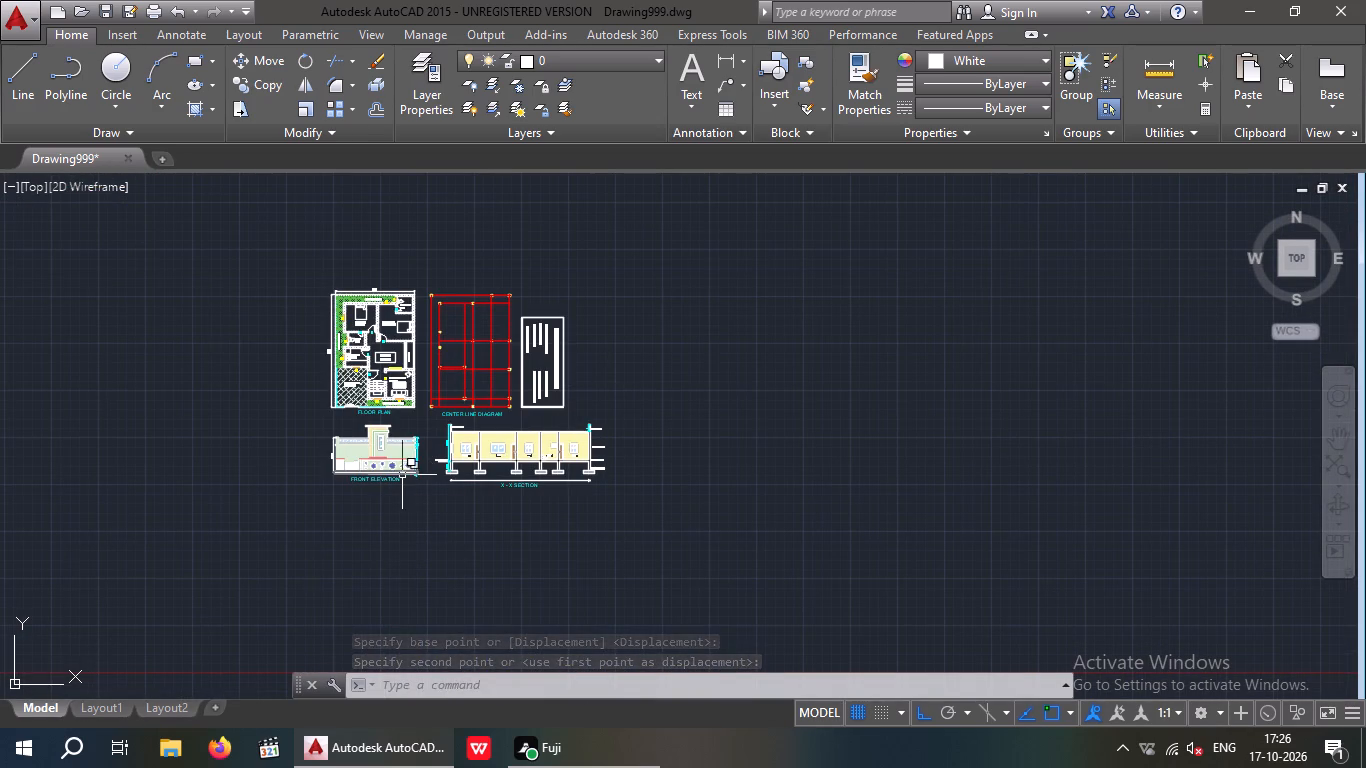
{"action": "scroll", "coordinate": [407, 476], "scroll_direction": "up", "scroll_amount": 2}
{"action": "left_click_drag", "start_coordinate": [468, 339], "coordinate": [482, 343]}
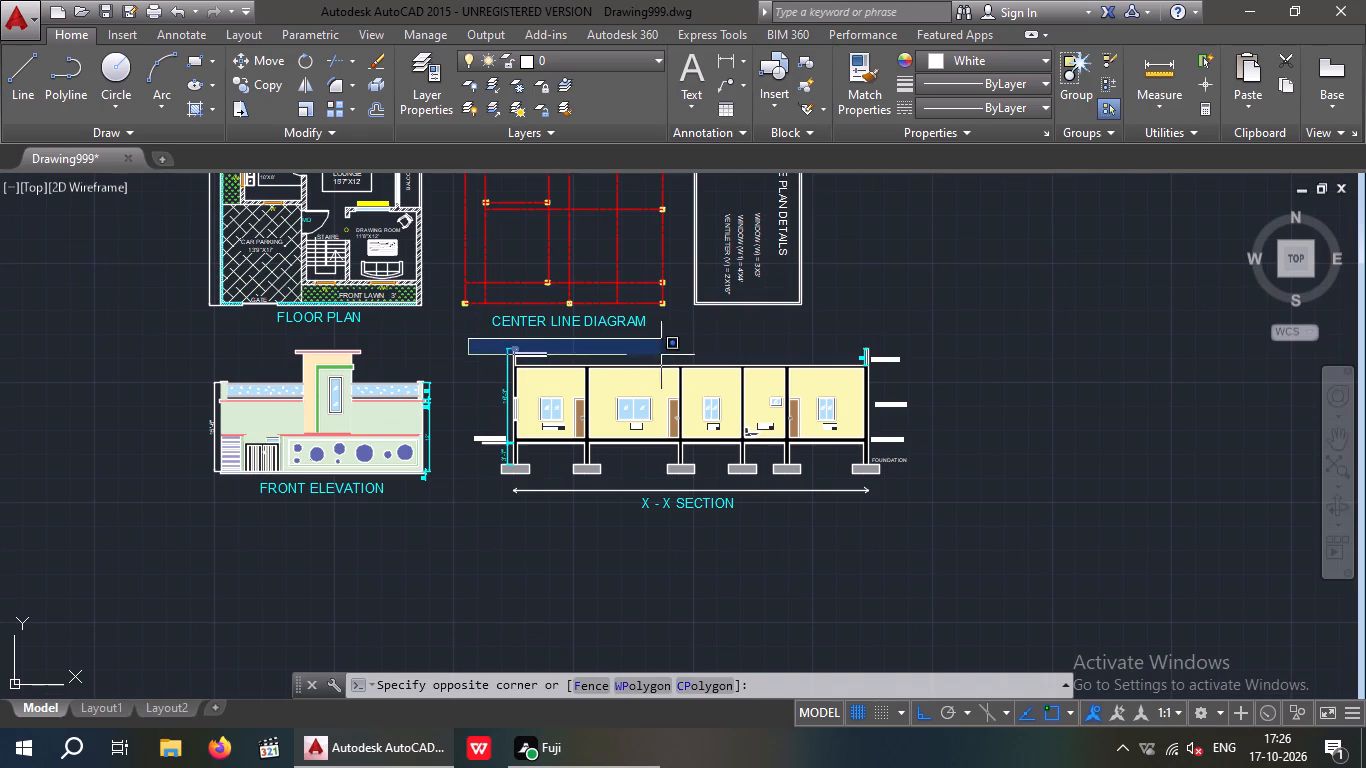
{"action": "left_click", "coordinate": [965, 540]}
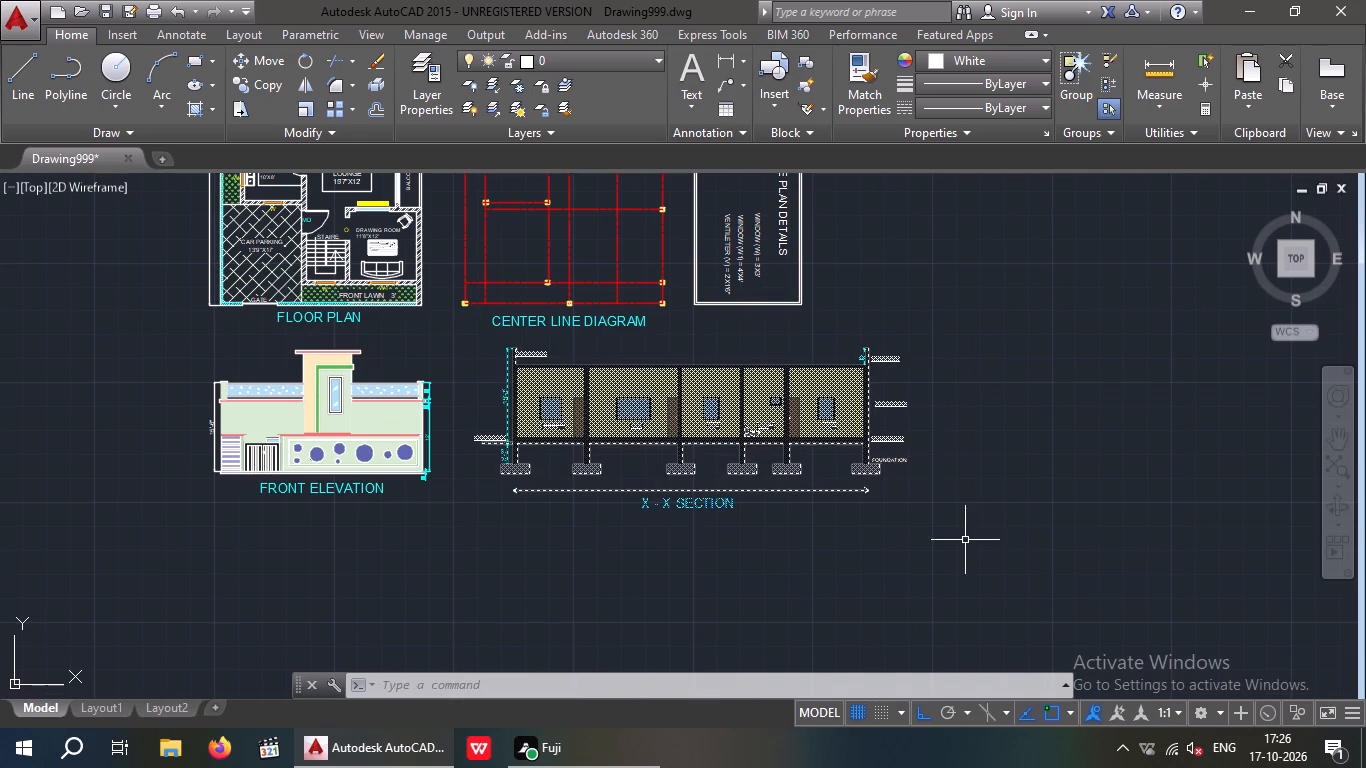
{"action": "left_click", "coordinate": [253, 53]}
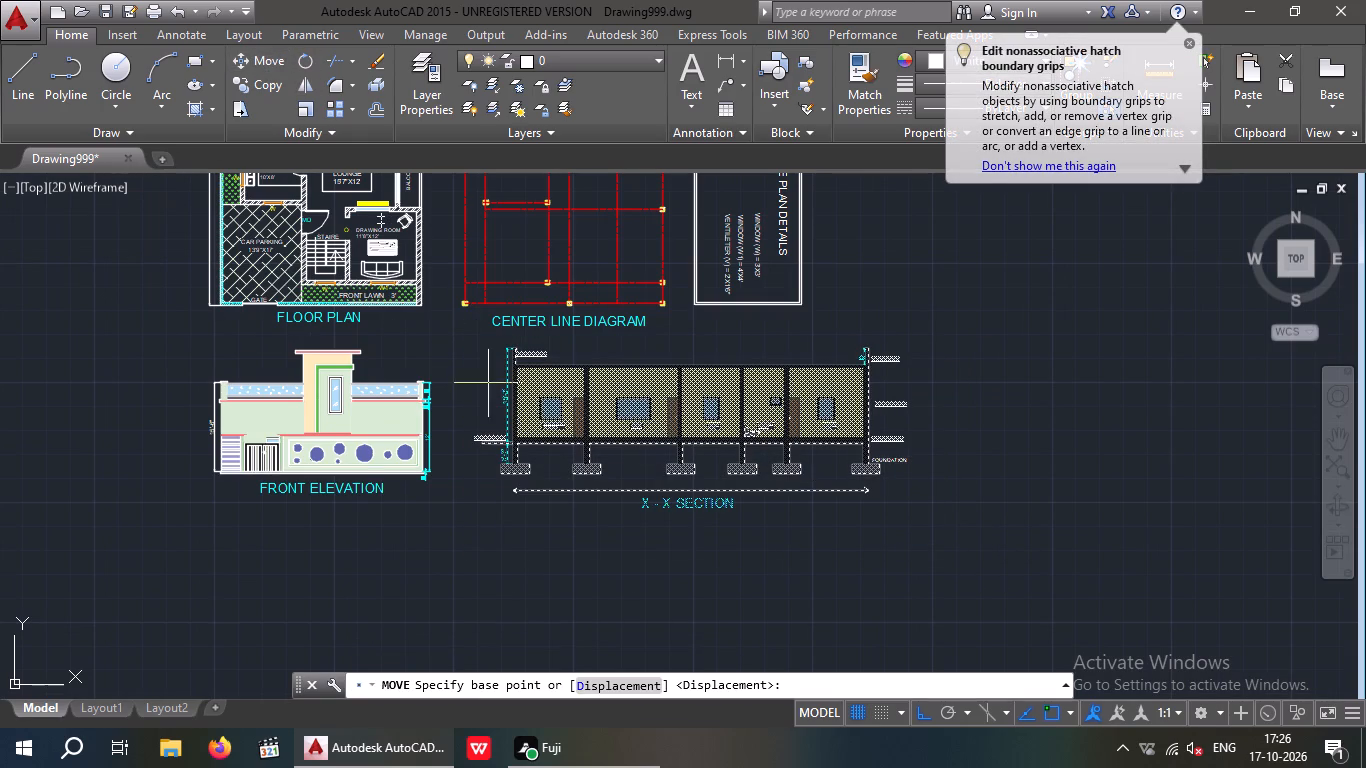
{"action": "scroll", "coordinate": [477, 435], "scroll_direction": "up", "scroll_amount": 2}
{"action": "left_click", "coordinate": [536, 535]}
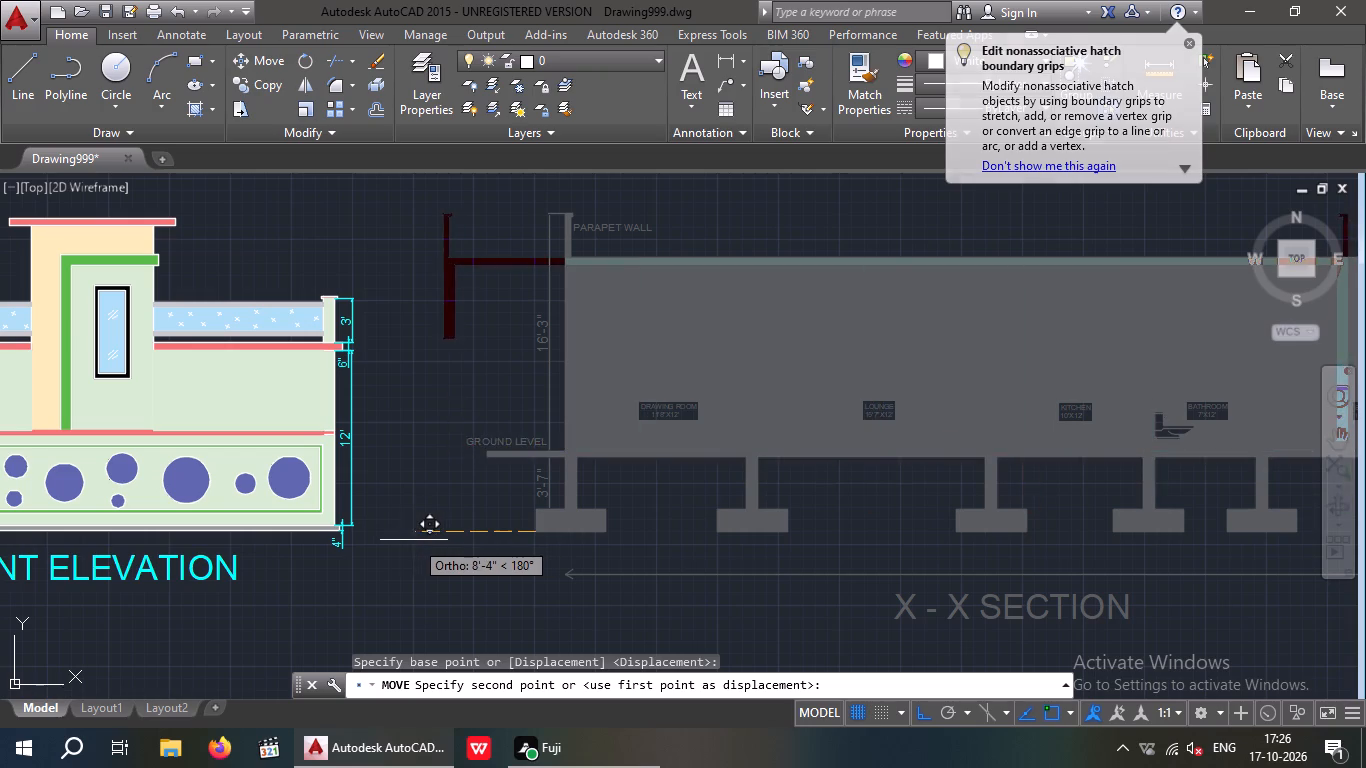
{"action": "left_click", "coordinate": [413, 540]}
Set the text height of the section's GROUND LEVEL label to 4".
{"action": "scroll", "coordinate": [445, 527], "scroll_direction": "down", "scroll_amount": 1}
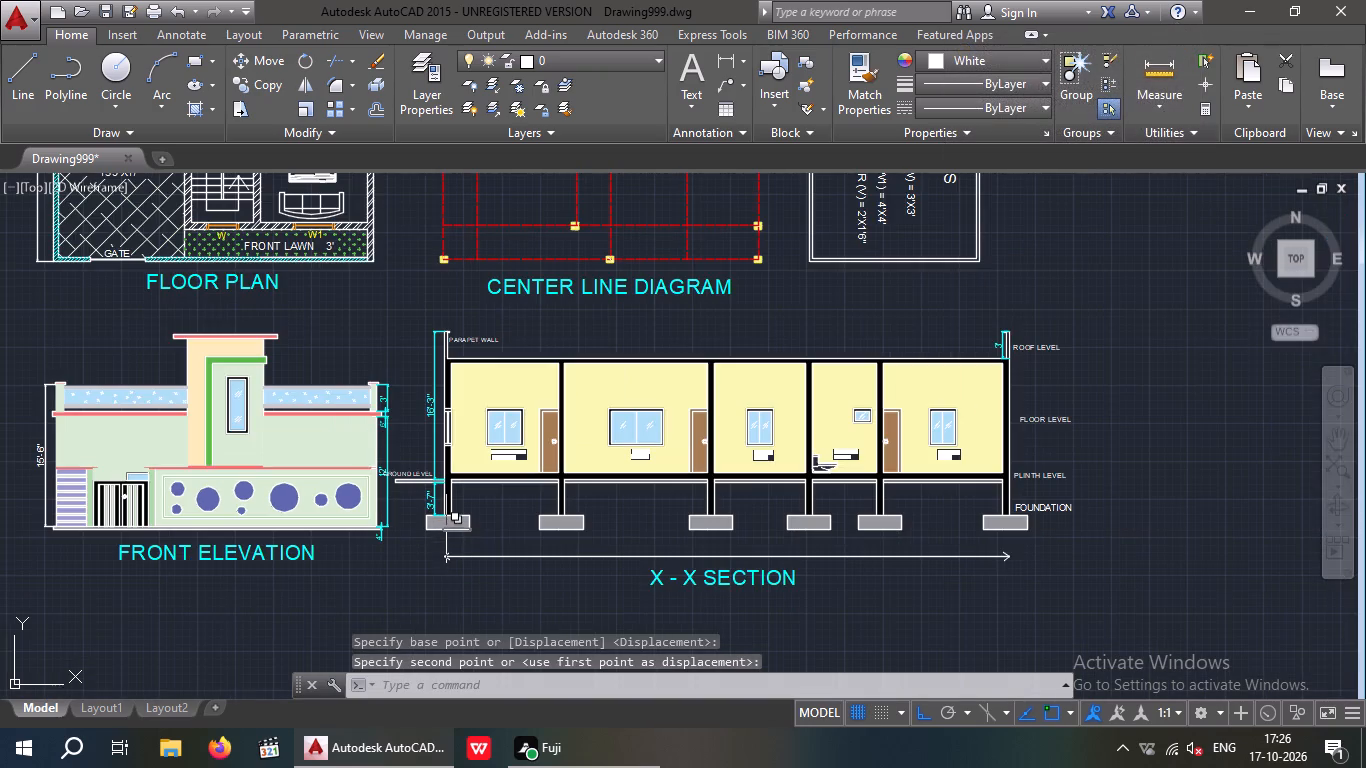
{"action": "scroll", "coordinate": [445, 530], "scroll_direction": "up", "scroll_amount": 3}
{"action": "scroll", "coordinate": [438, 526], "scroll_direction": "down", "scroll_amount": 4}
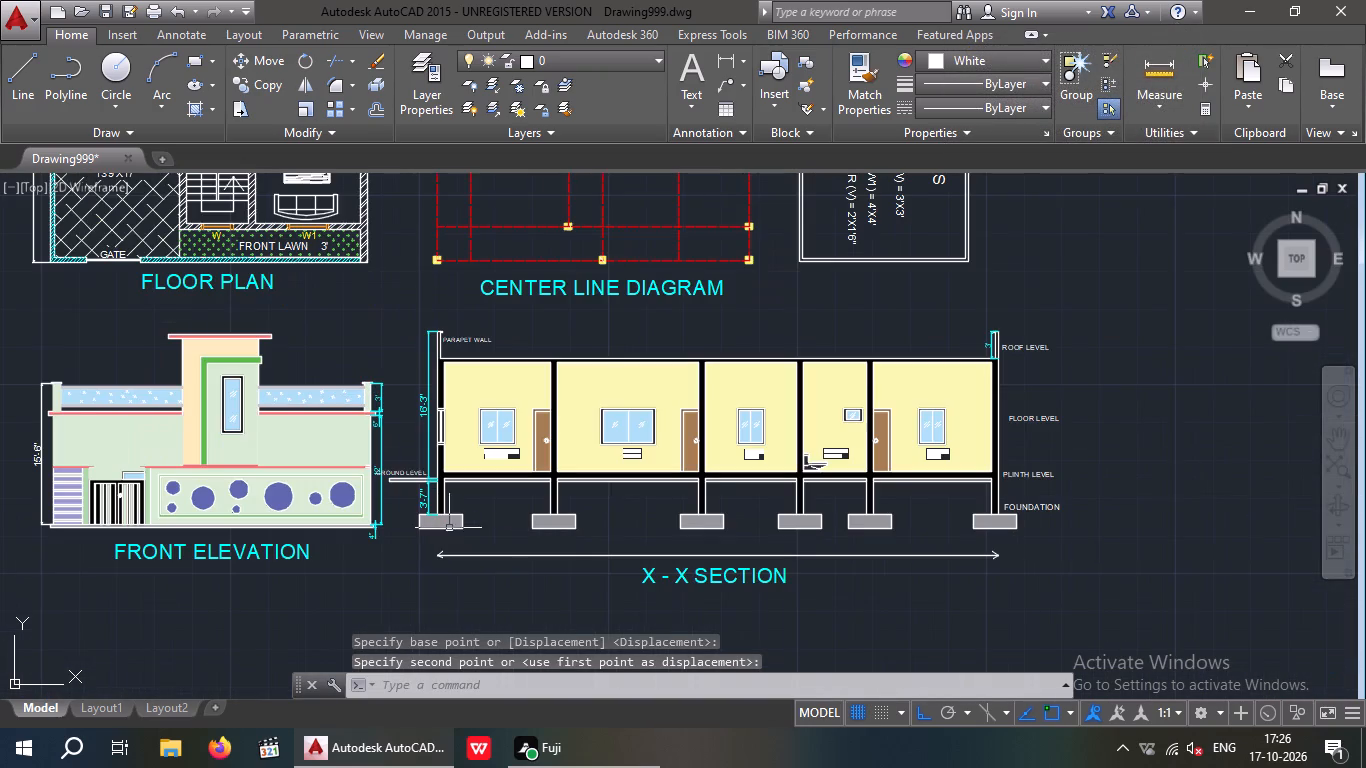
{"action": "scroll", "coordinate": [394, 485], "scroll_direction": "up", "scroll_amount": 2}
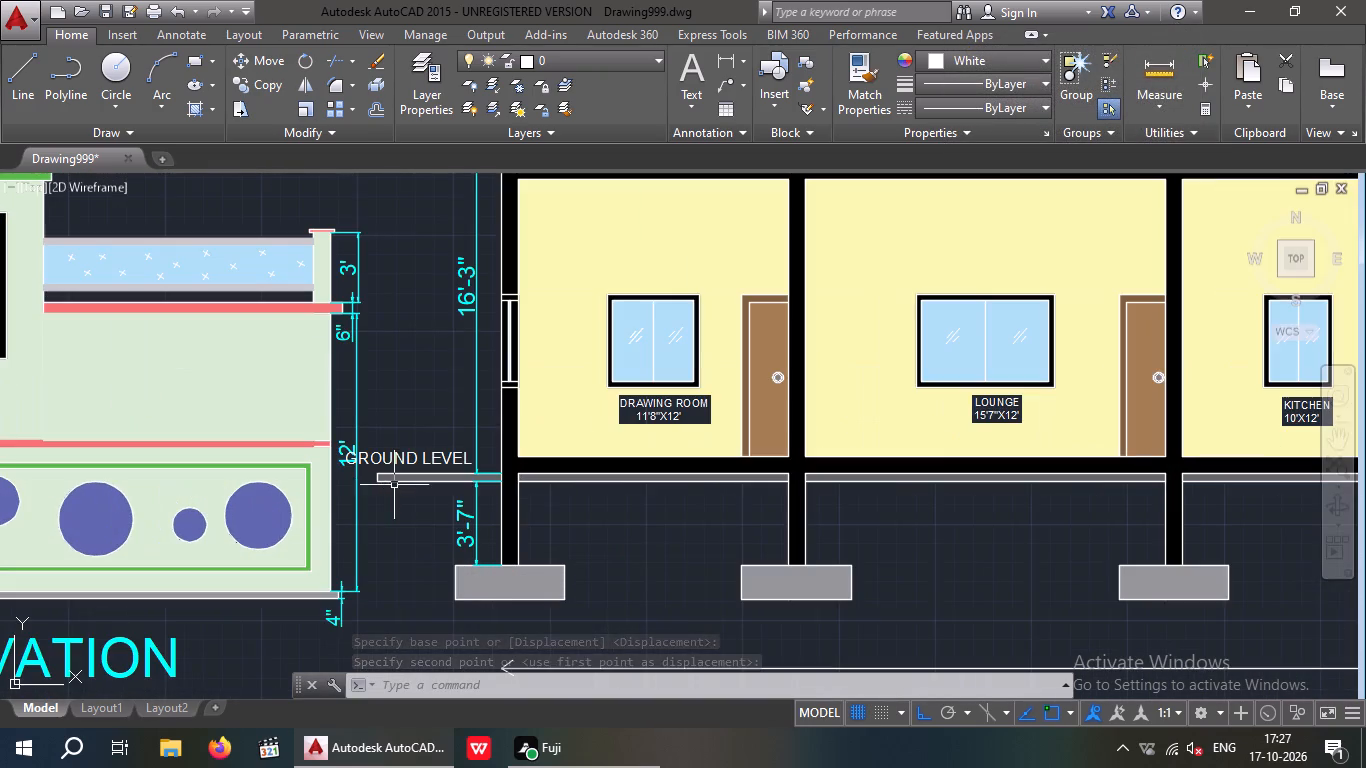
{"action": "scroll", "coordinate": [405, 461], "scroll_direction": "up", "scroll_amount": 2}
{"action": "double_click", "coordinate": [408, 462]}
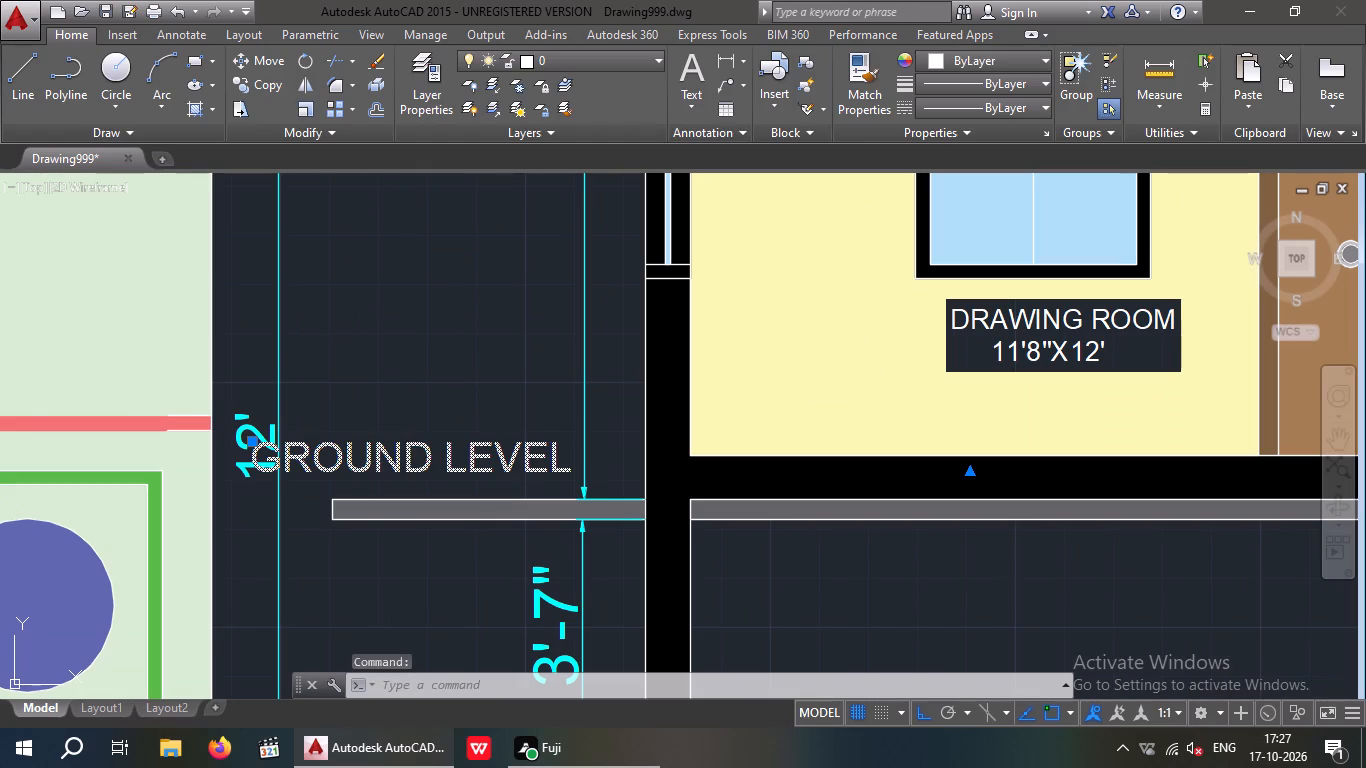
{"action": "left_click_drag", "start_coordinate": [574, 460], "coordinate": [259, 485]}
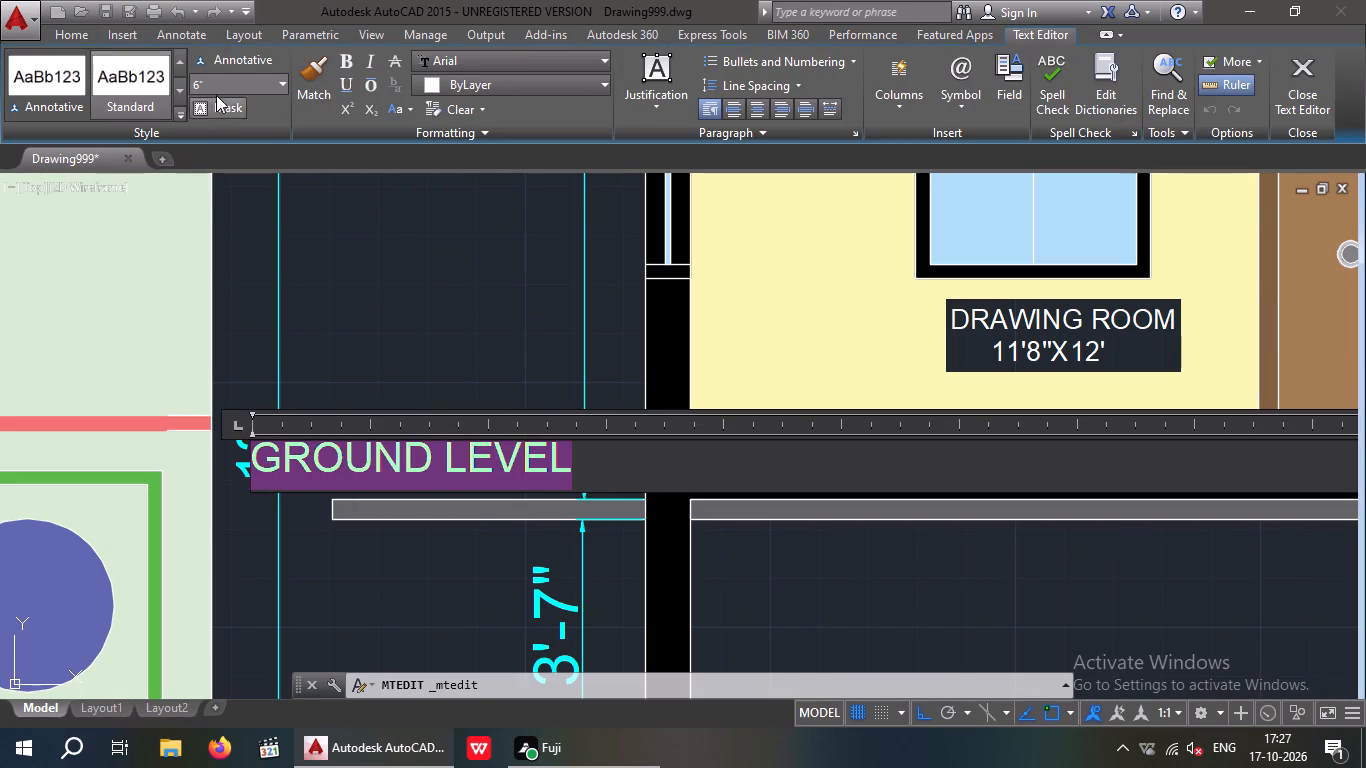
{"action": "left_click", "coordinate": [216, 90]}
{"action": "type", "text": "4\""}
{"action": "key", "text": "Return"}
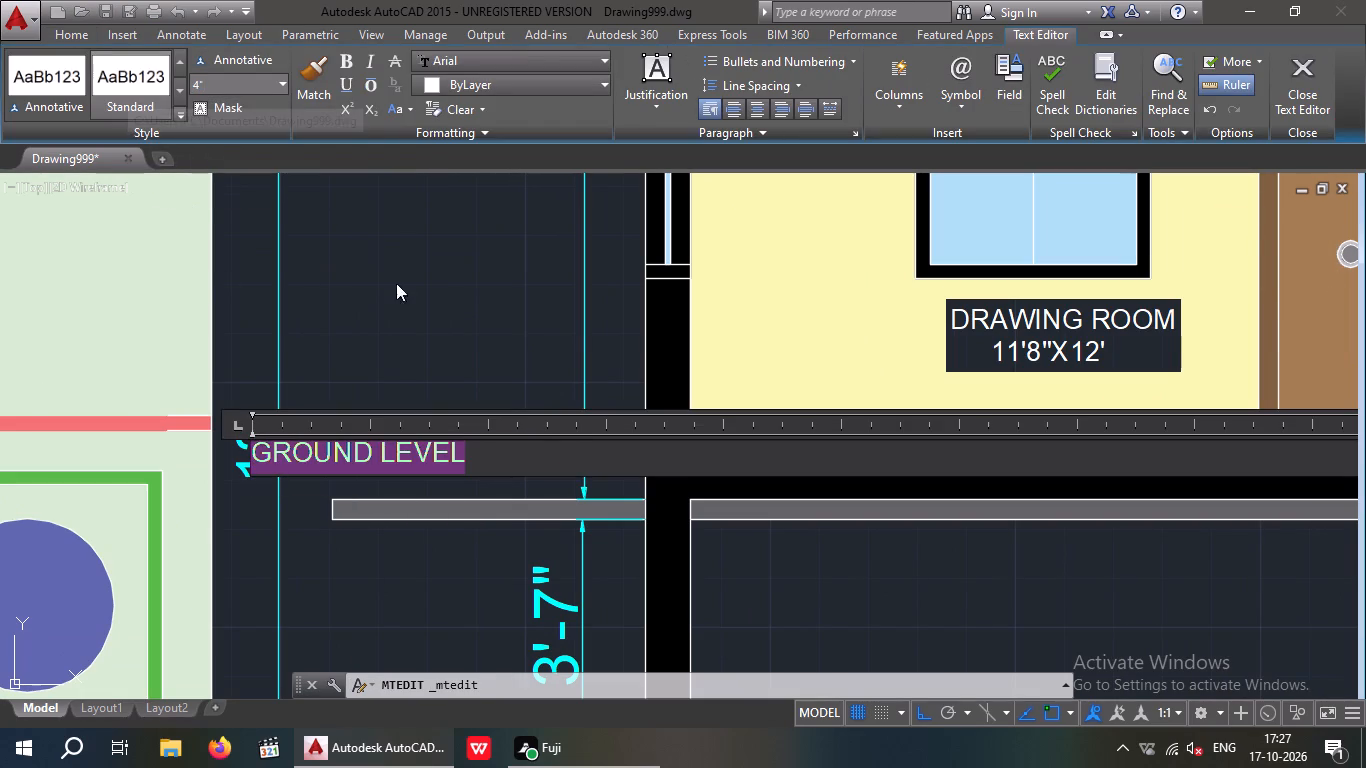
{"action": "left_click", "coordinate": [395, 283]}
{"action": "key", "text": "Escape"}
Move the GROUND LEVEL label, with Ortho off, to just above the ground line, clear of the elevation's 12' dimension.
{"action": "left_click_drag", "start_coordinate": [465, 374], "coordinate": [460, 450]}
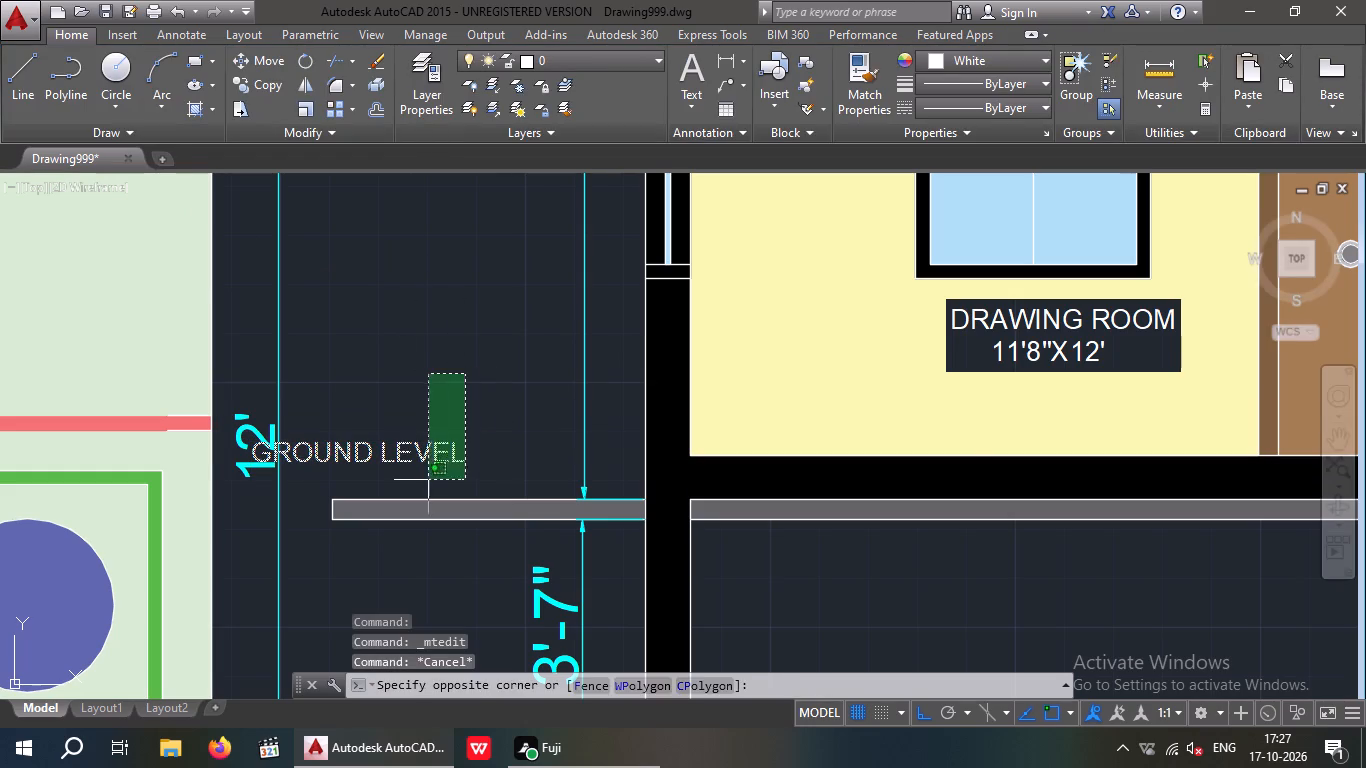
{"action": "left_click_drag", "start_coordinate": [429, 478], "coordinate": [426, 467]}
{"action": "left_click", "coordinate": [271, 58]}
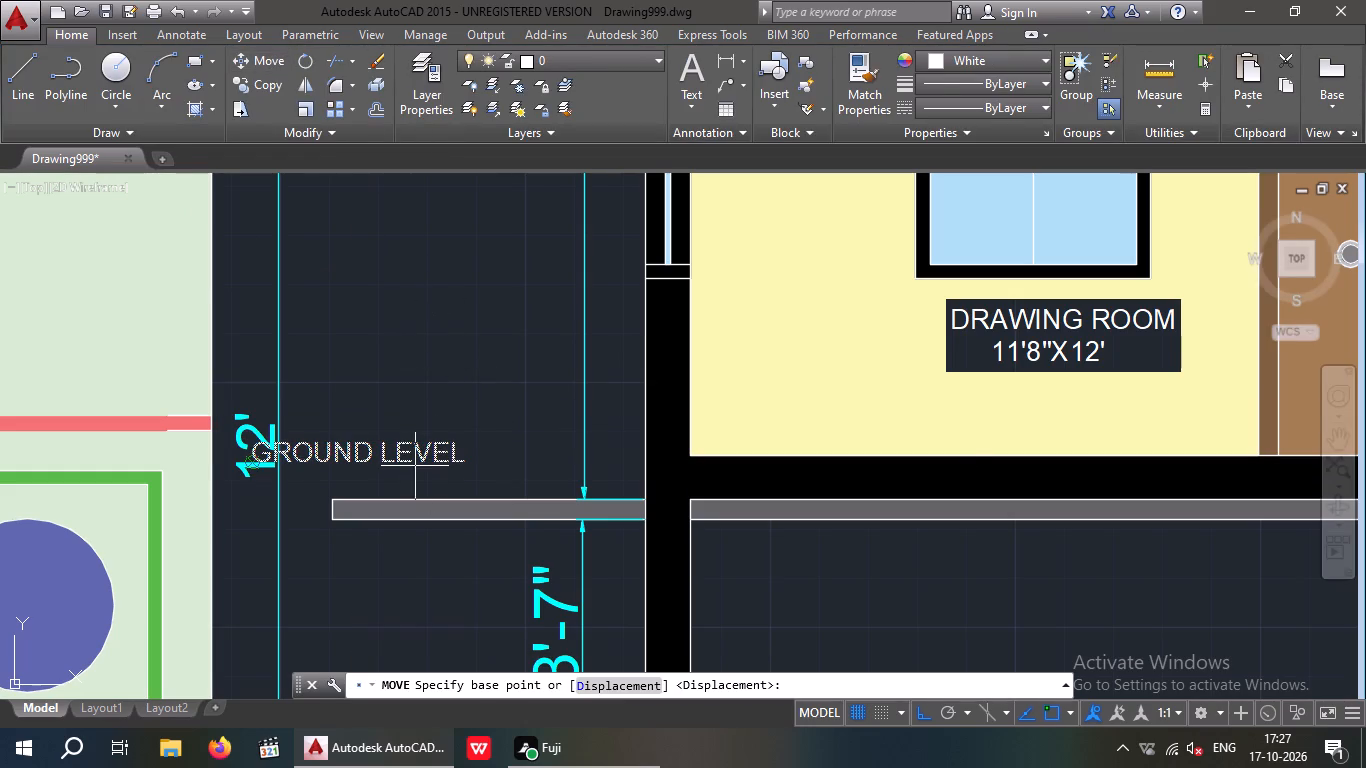
{"action": "left_click", "coordinate": [361, 456]}
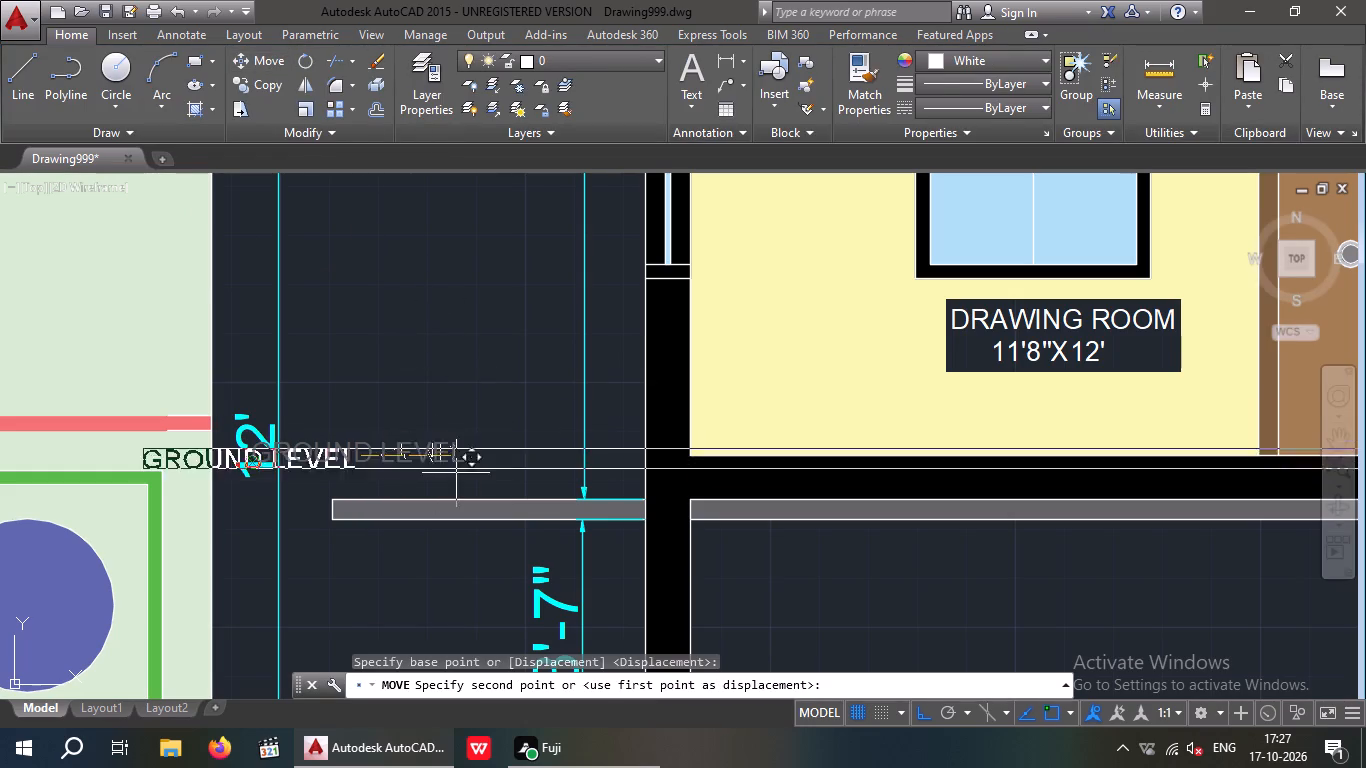
{"action": "left_click", "coordinate": [921, 716]}
{"action": "scroll", "coordinate": [442, 474], "scroll_direction": "up", "scroll_amount": 3}
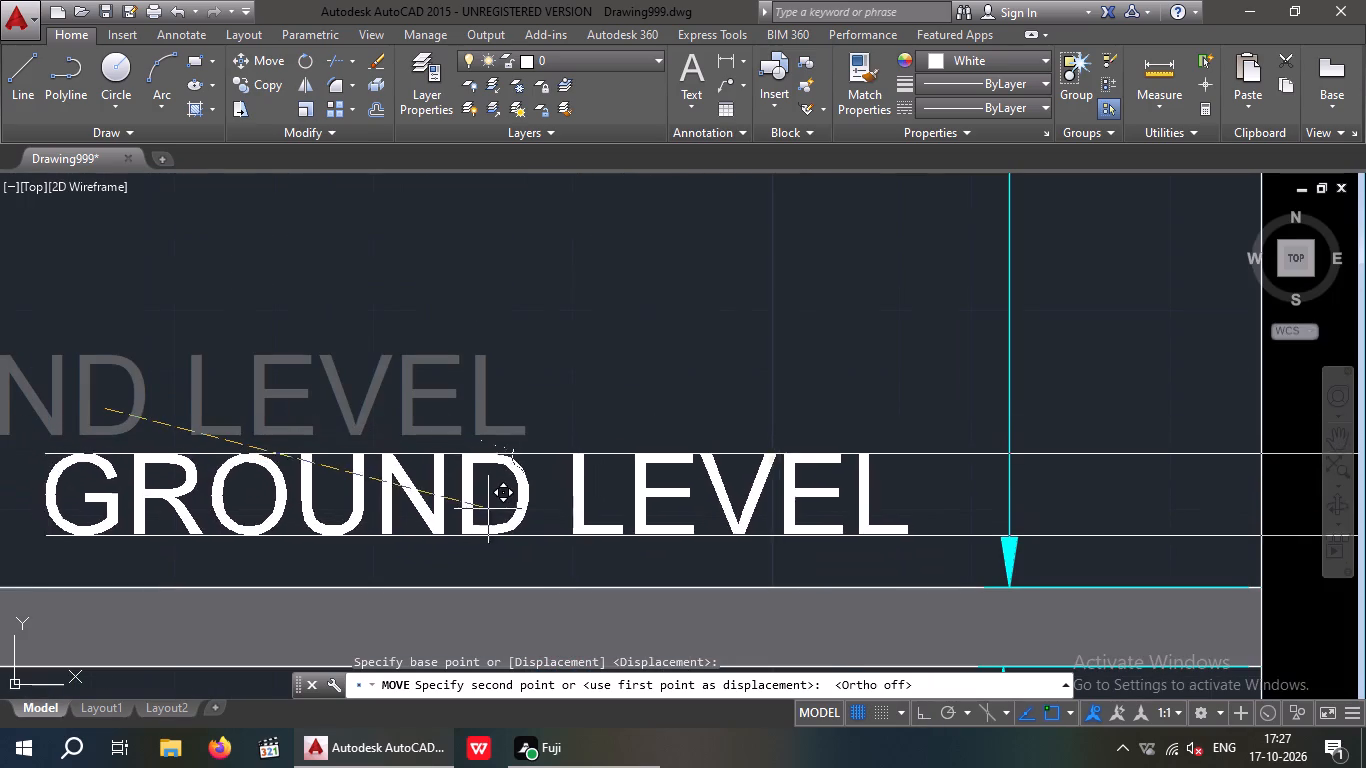
{"action": "left_click", "coordinate": [490, 508]}
Draw a rectangular border enclosing the floor plan, center line diagram, details box, front elevation and X-X section.
{"action": "scroll", "coordinate": [499, 470], "scroll_direction": "down", "scroll_amount": 6}
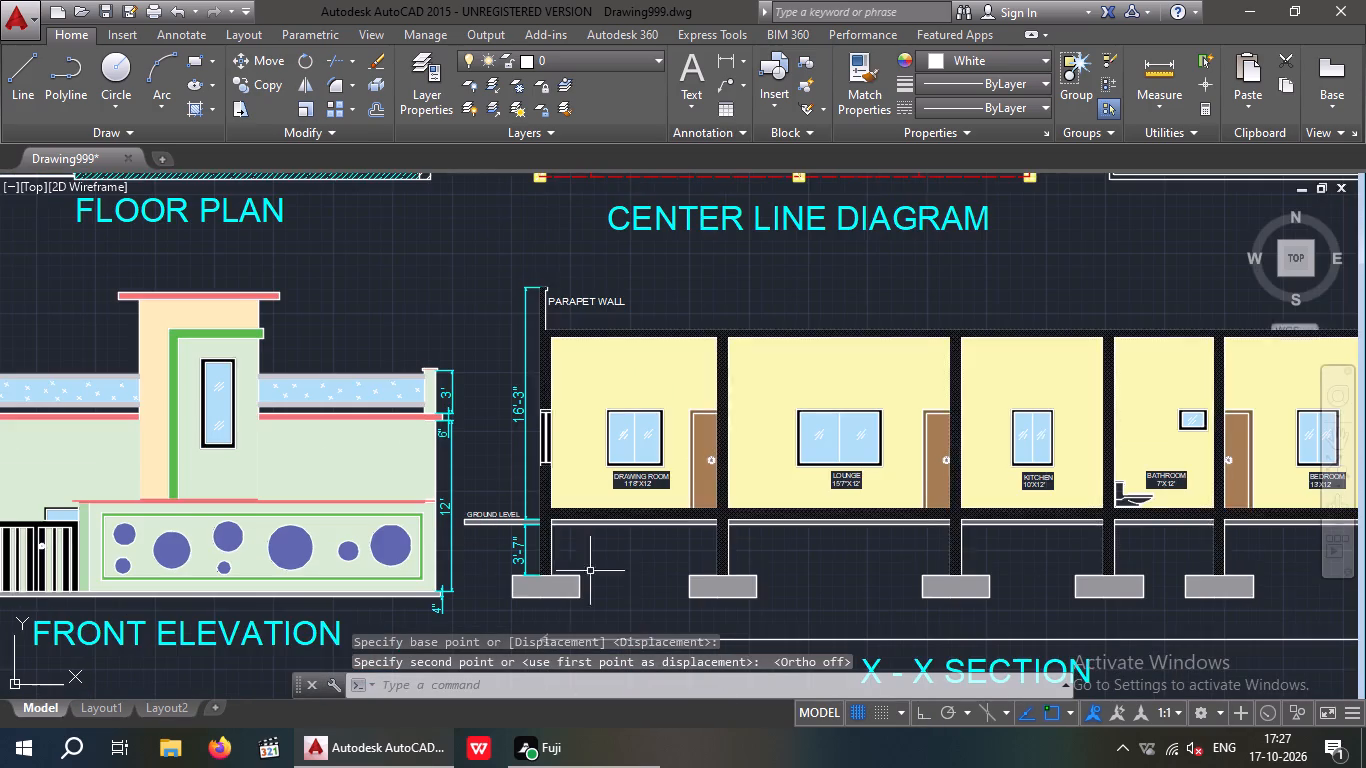
{"action": "middle_click_drag", "start_coordinate": [619, 568], "coordinate": [592, 548]}
{"action": "scroll", "coordinate": [564, 537], "scroll_direction": "down", "scroll_amount": 1}
{"action": "middle_click_drag", "start_coordinate": [594, 546], "coordinate": [549, 514]}
{"action": "scroll", "coordinate": [552, 510], "scroll_direction": "down", "scroll_amount": 2}
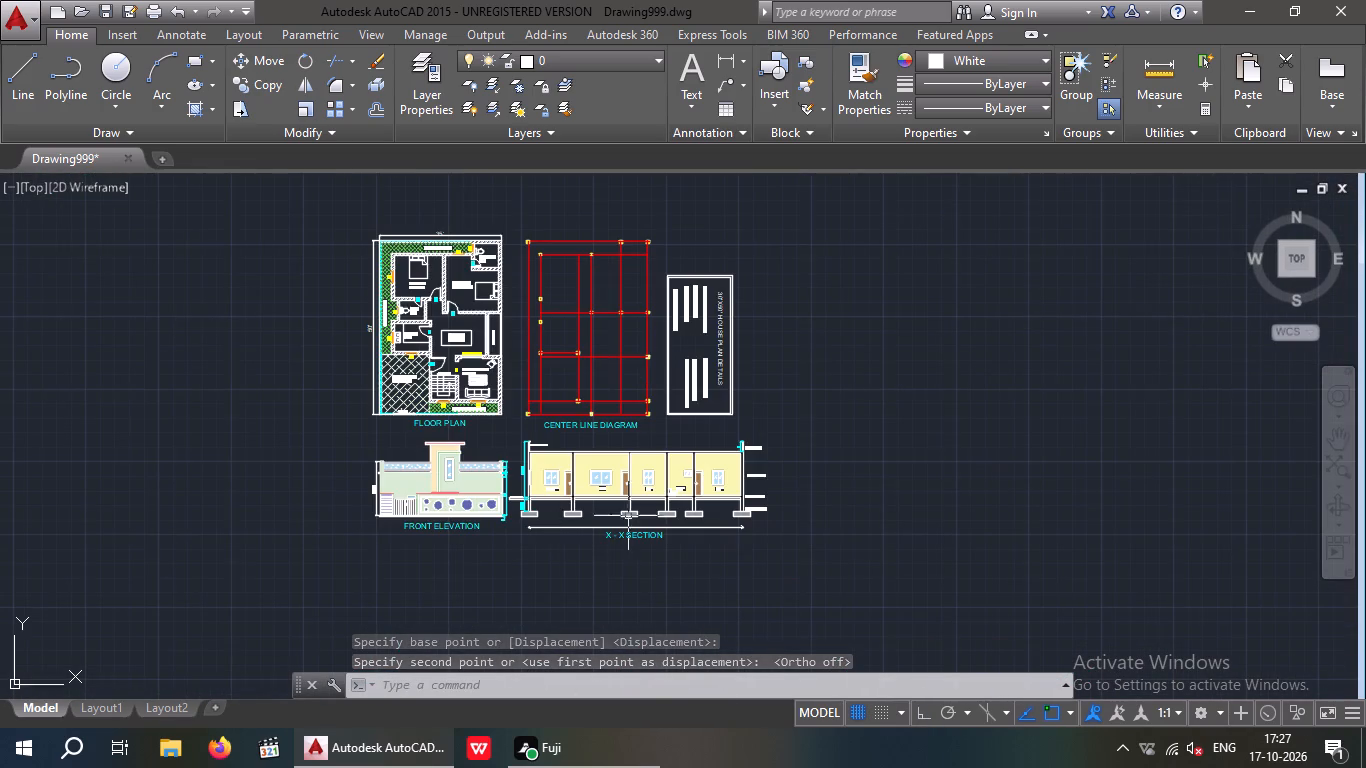
{"action": "left_click", "coordinate": [194, 57]}
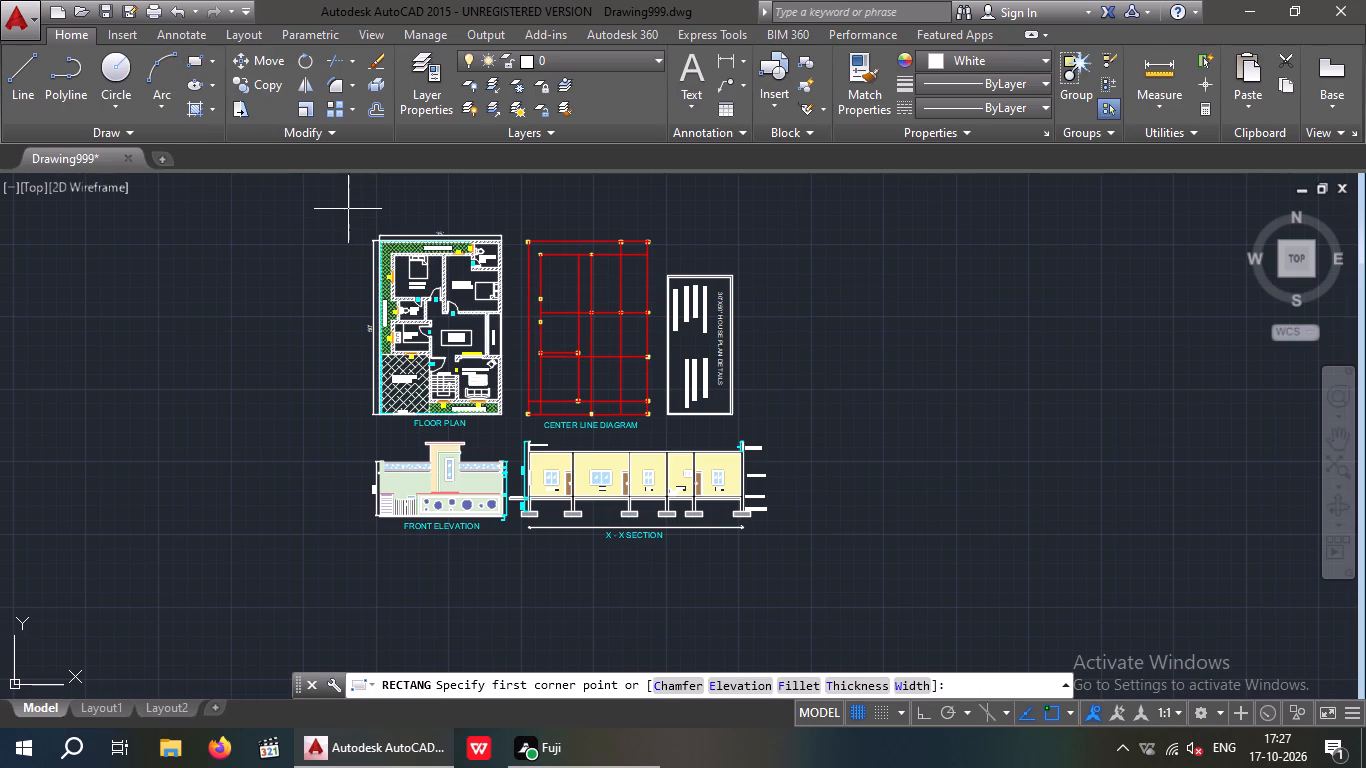
{"action": "left_click", "coordinate": [350, 216]}
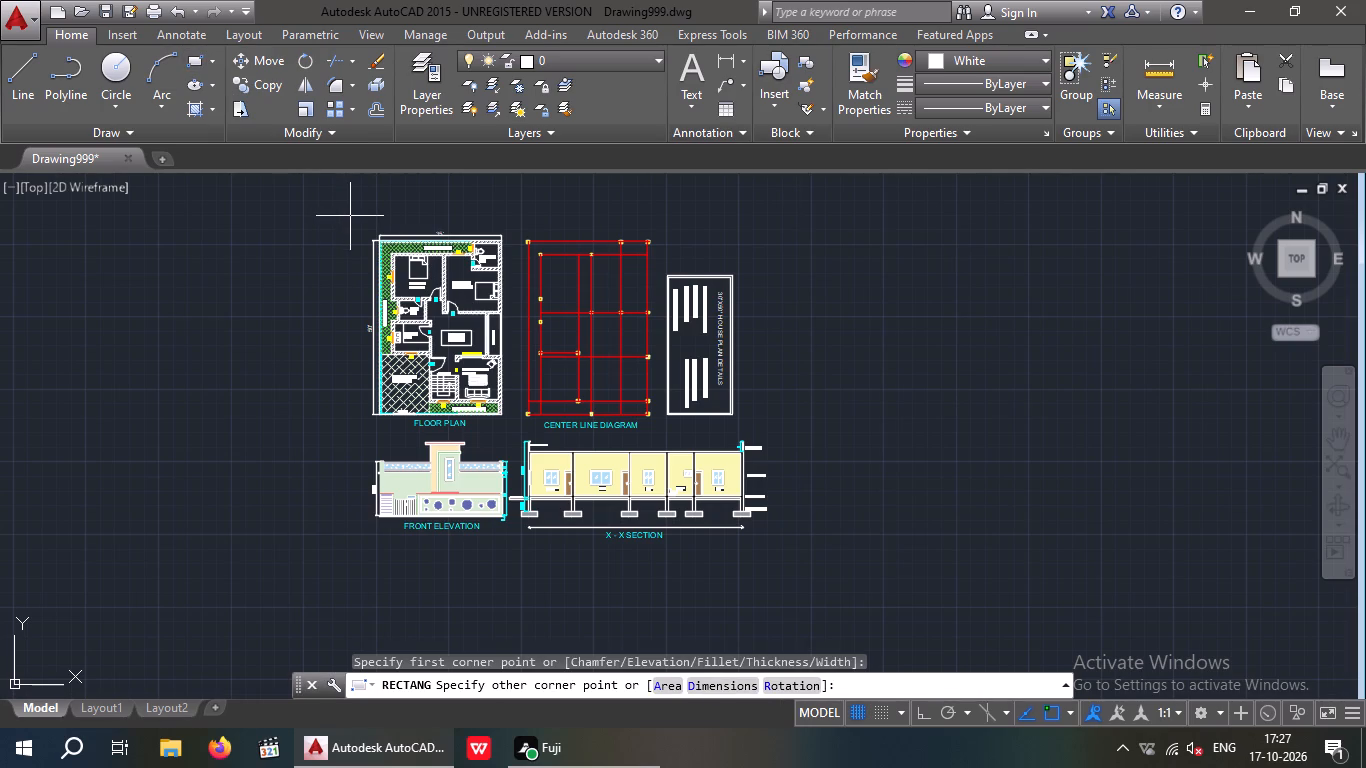
{"action": "left_click", "coordinate": [777, 556]}
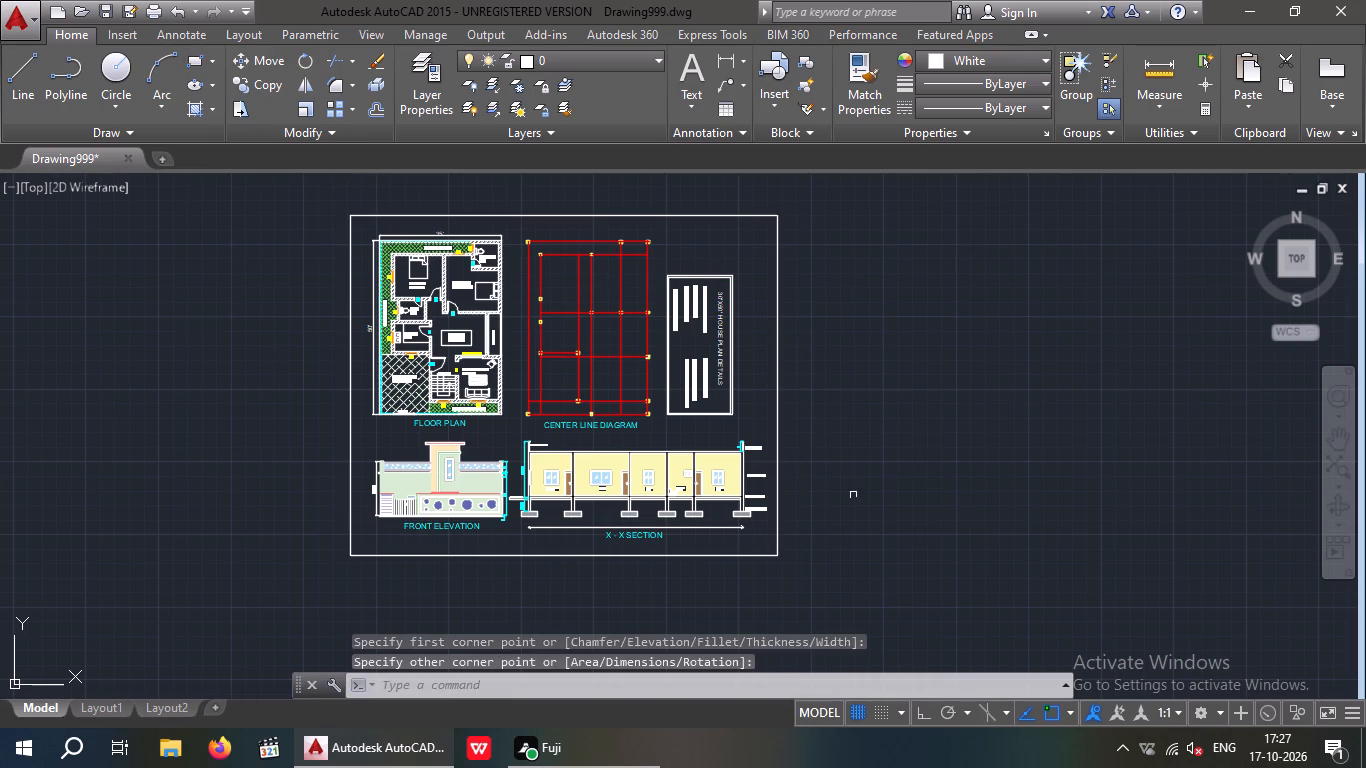
Change the color of the outer border rectangle to Magenta.
{"action": "left_click_drag", "start_coordinate": [863, 211], "coordinate": [767, 261]}
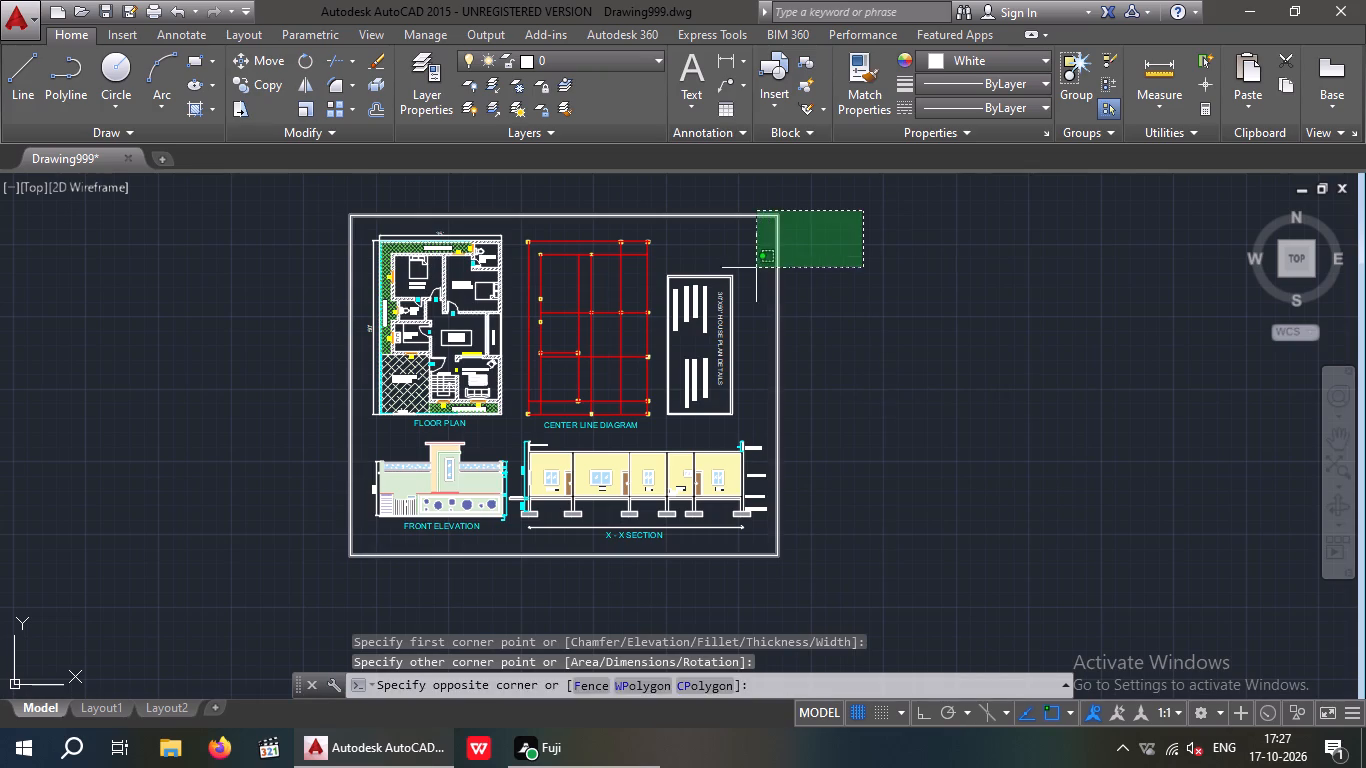
{"action": "left_click", "coordinate": [756, 268]}
{"action": "left_click", "coordinate": [993, 52]}
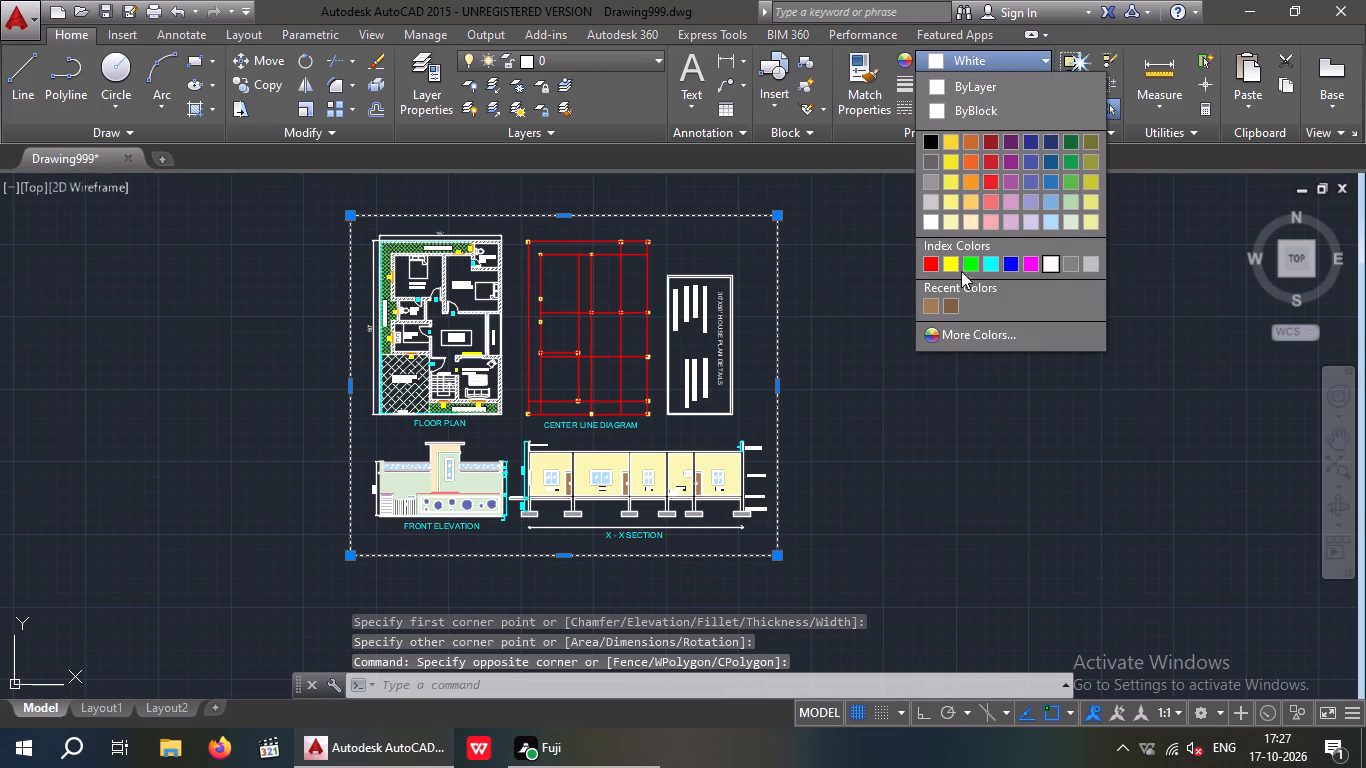
{"action": "left_click", "coordinate": [1030, 262]}
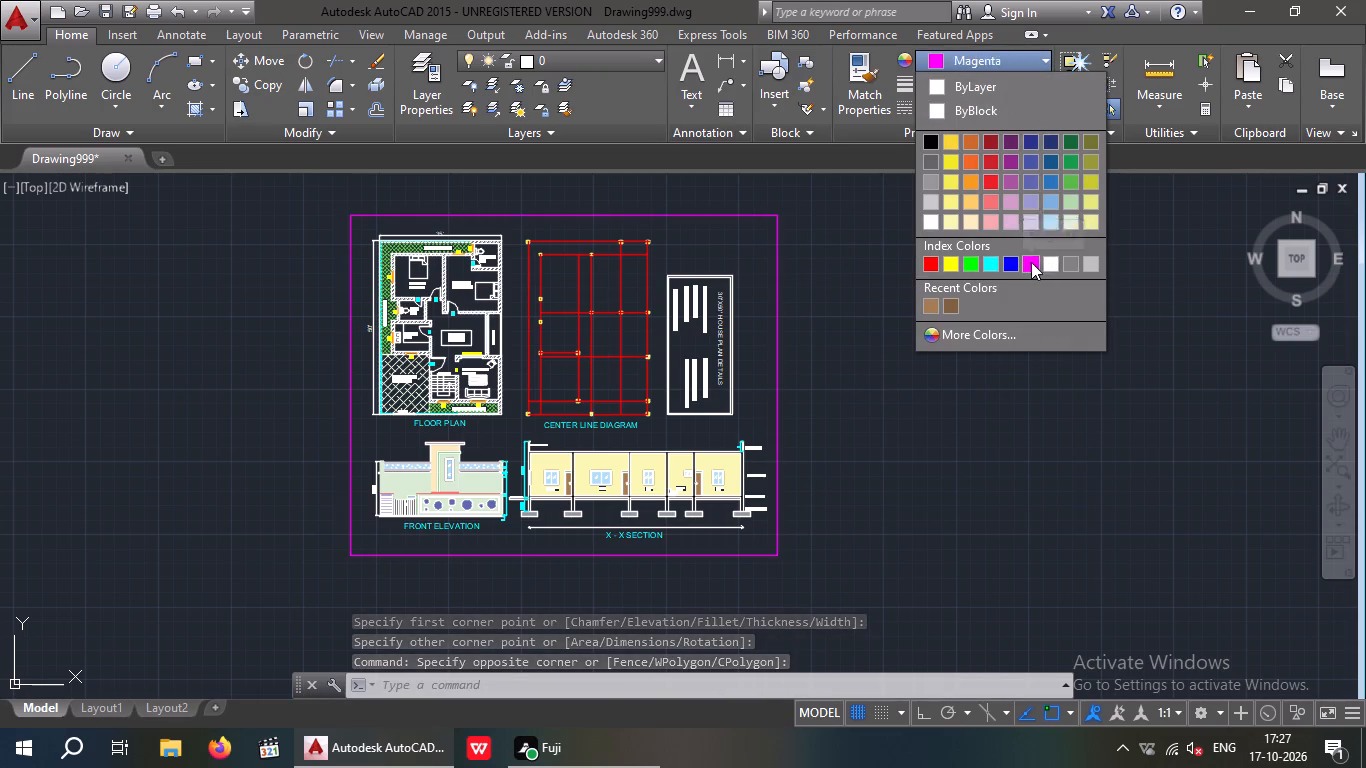
{"action": "key", "text": "Escape"}
Save the drawing.
{"action": "key", "text": "ctrl+s"}
{"action": "key", "text": "ctrl+s"}
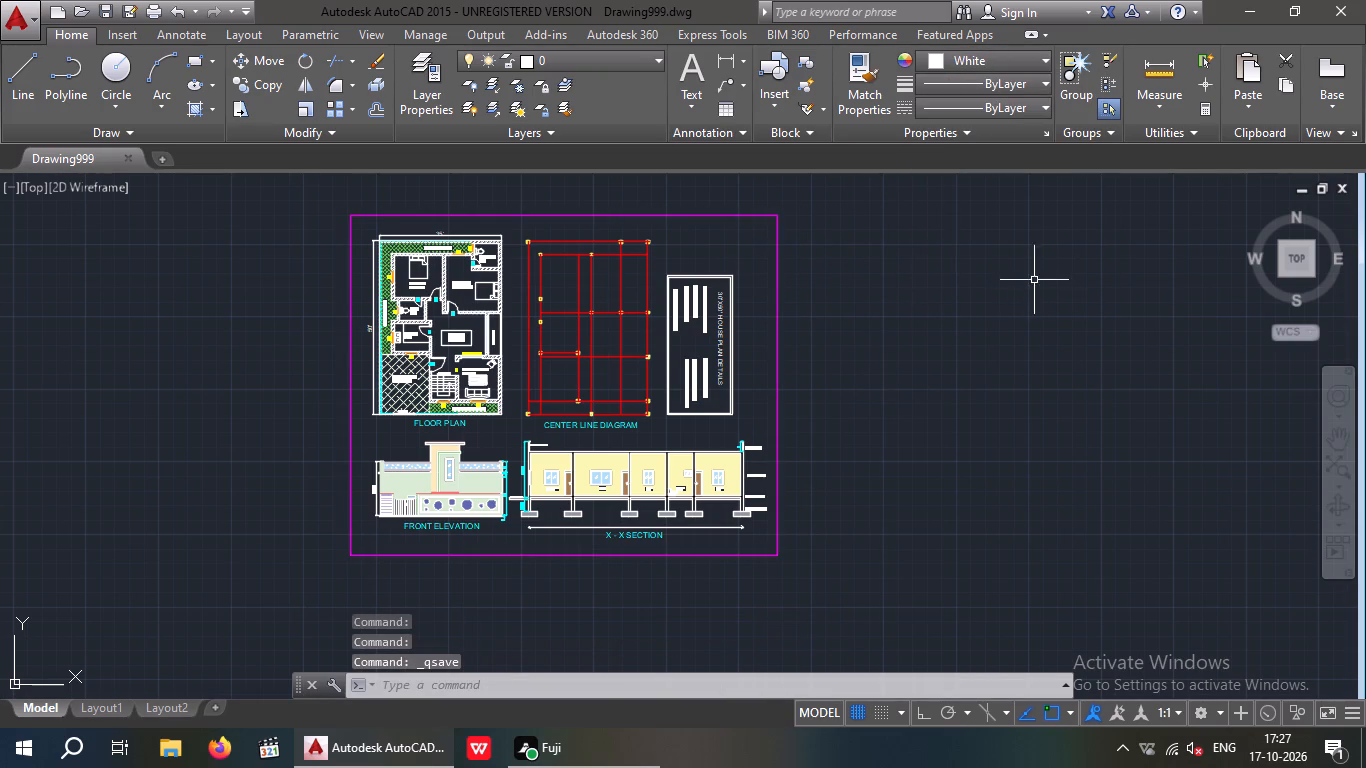
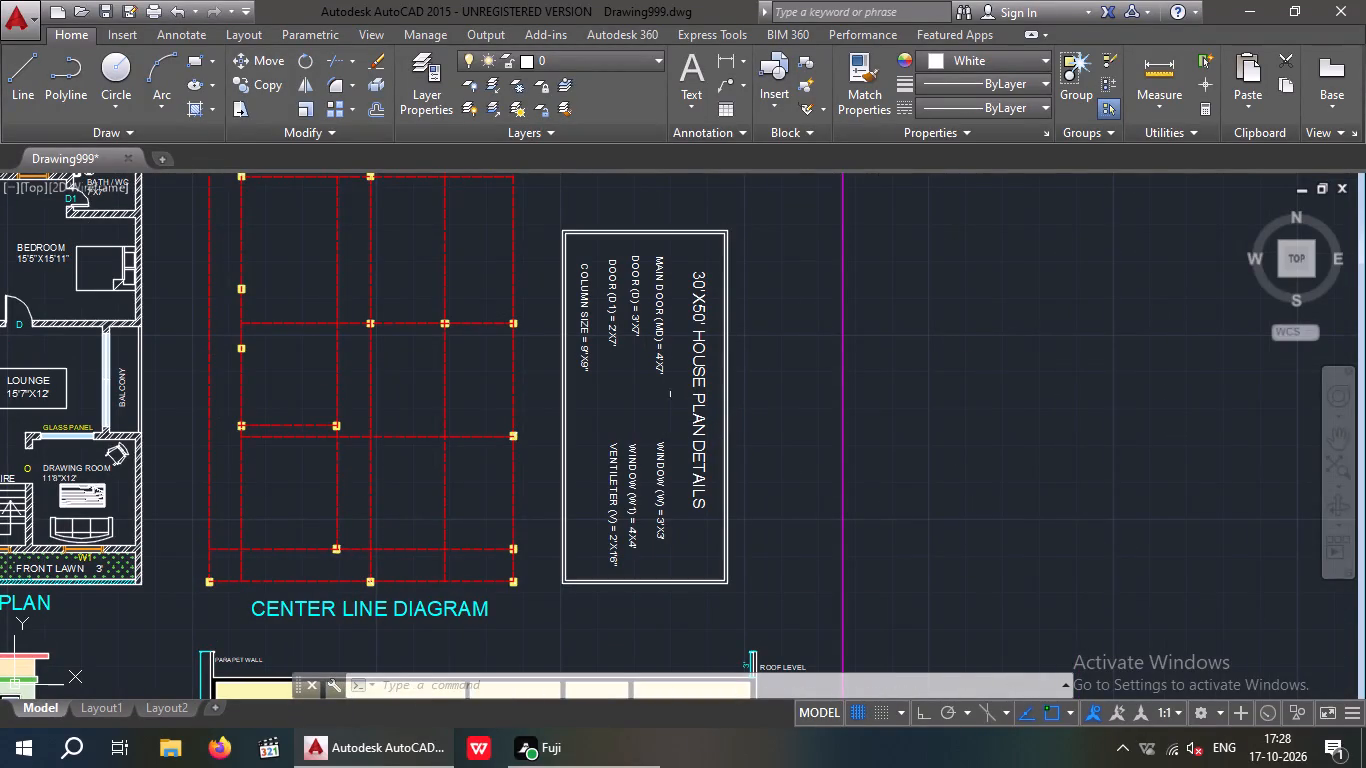
Change the color of the double border around the house plan details box to Yellow.
{"action": "scroll", "coordinate": [684, 387], "scroll_direction": "up", "scroll_amount": 1}
{"action": "left_click_drag", "start_coordinate": [785, 372], "coordinate": [748, 392]}
{"action": "left_click", "coordinate": [739, 398]}
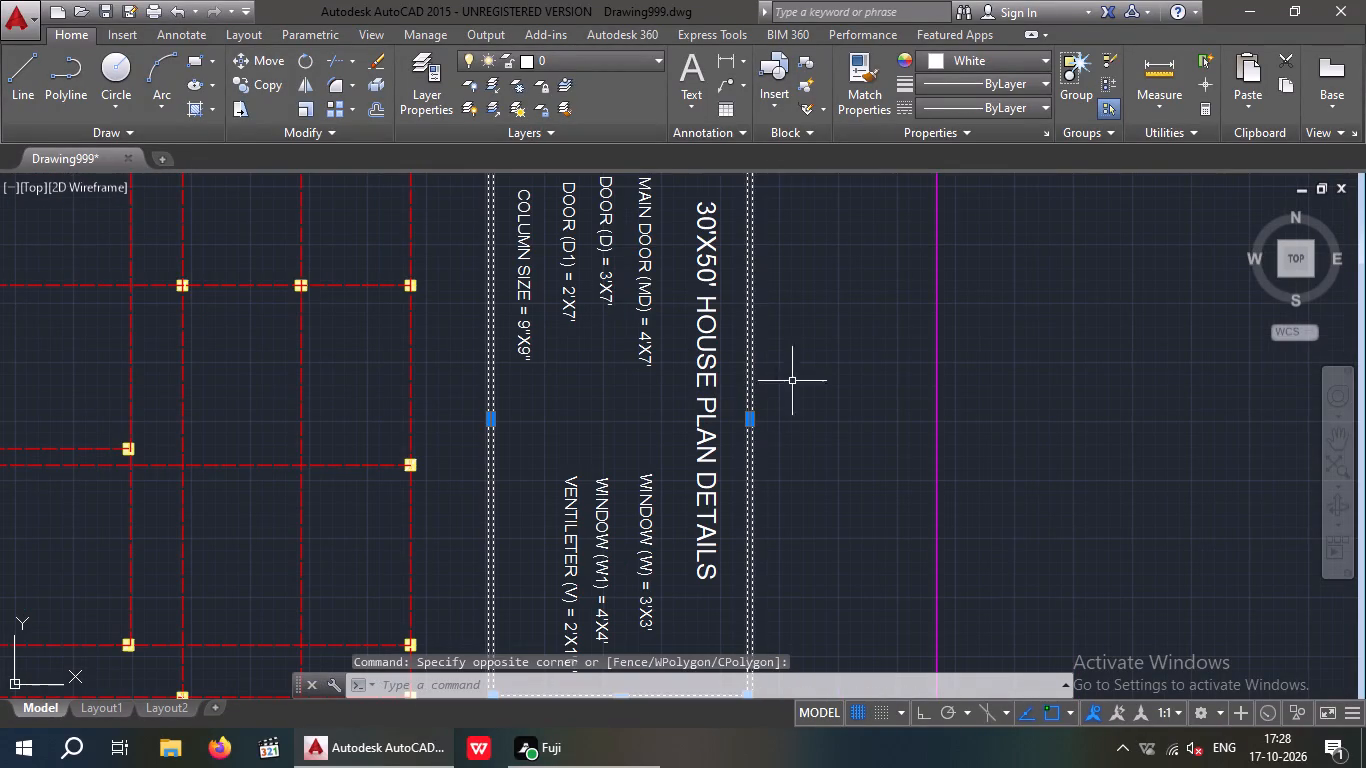
{"action": "left_click", "coordinate": [1001, 65]}
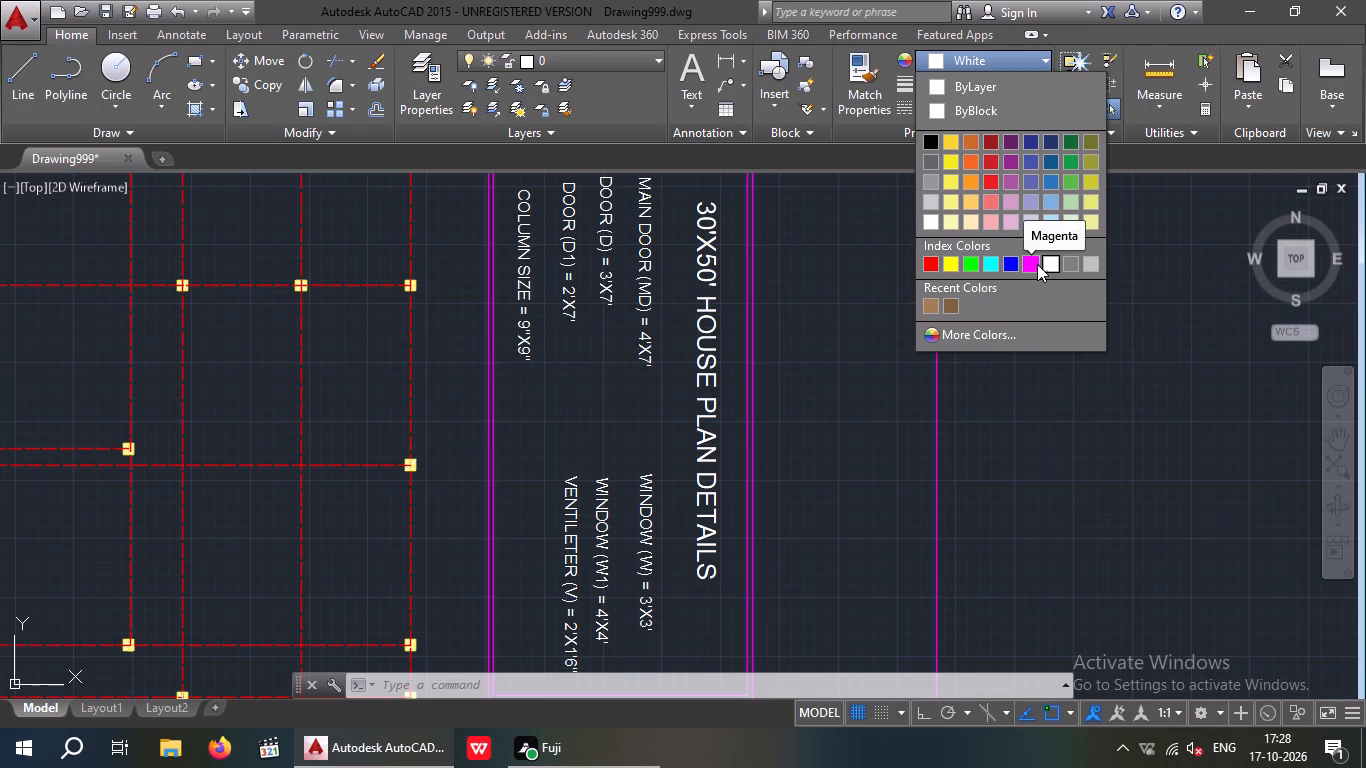
{"action": "left_click", "coordinate": [949, 266]}
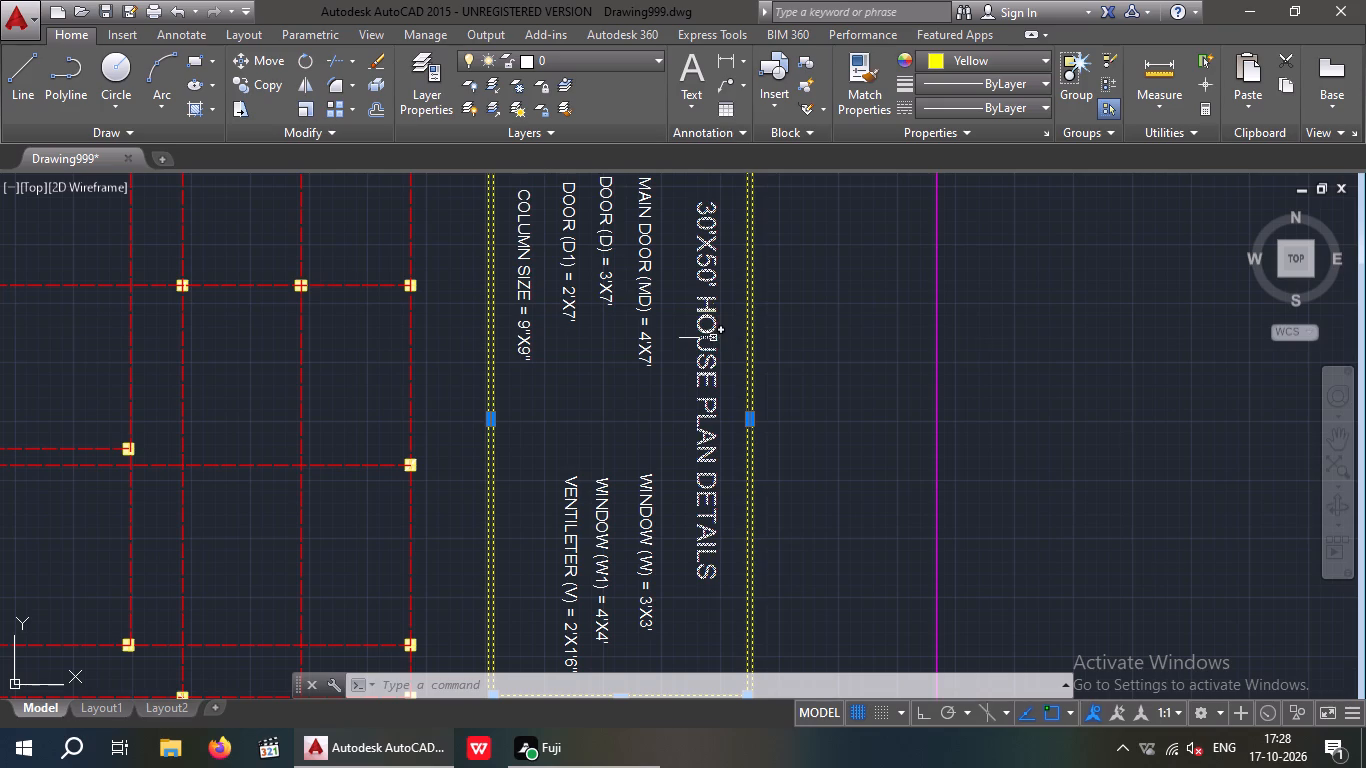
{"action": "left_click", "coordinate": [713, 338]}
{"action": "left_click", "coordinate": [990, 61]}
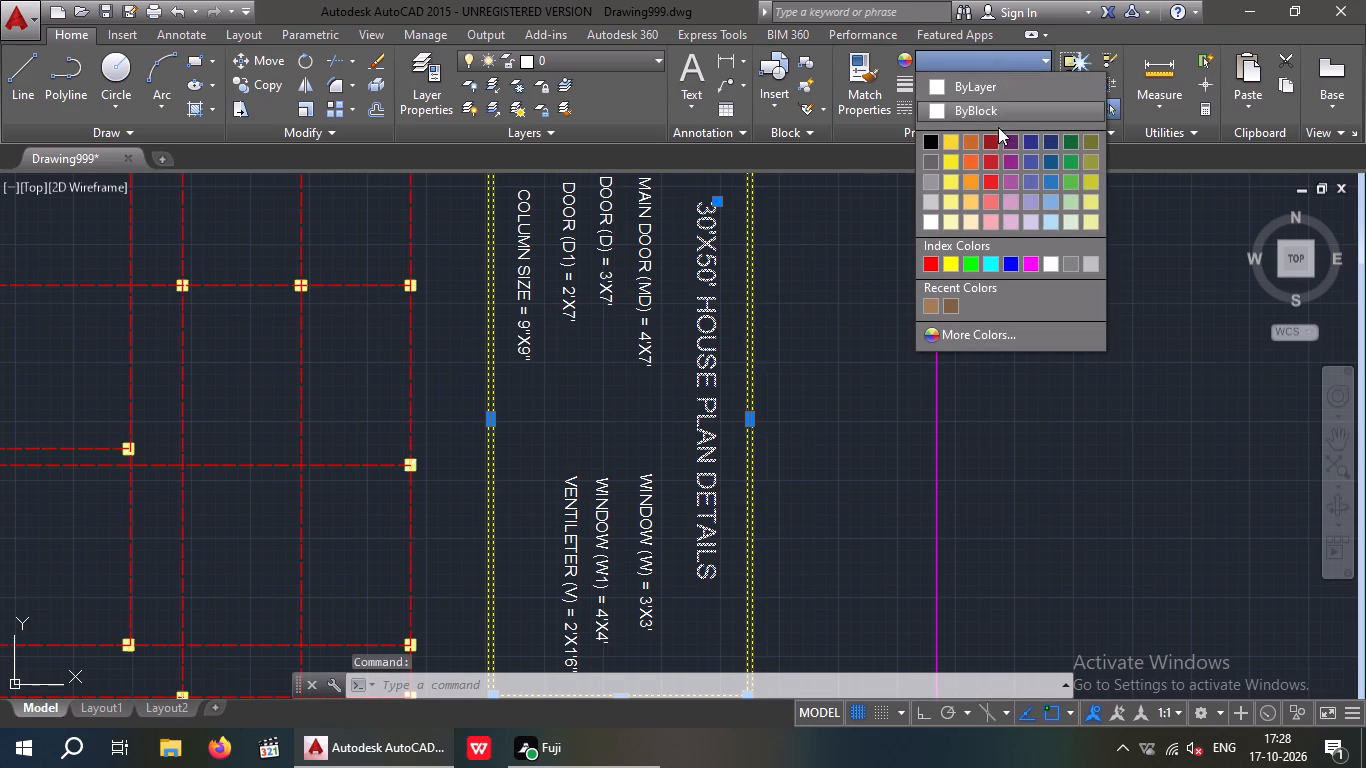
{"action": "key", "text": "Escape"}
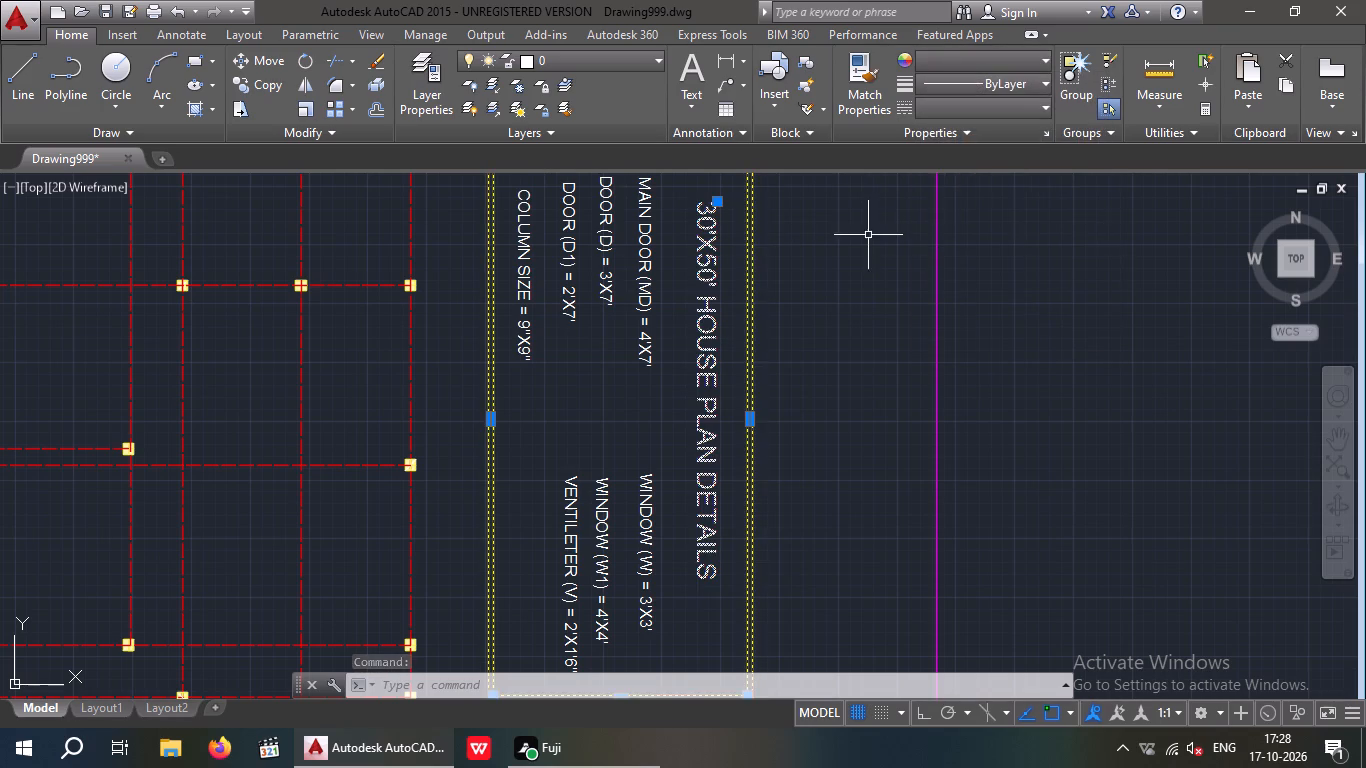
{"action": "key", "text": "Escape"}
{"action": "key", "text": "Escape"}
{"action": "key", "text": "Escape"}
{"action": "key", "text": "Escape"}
Change the color of the 30'X50' HOUSE PLAN DETAILS title text to Green.
{"action": "left_click", "coordinate": [716, 363]}
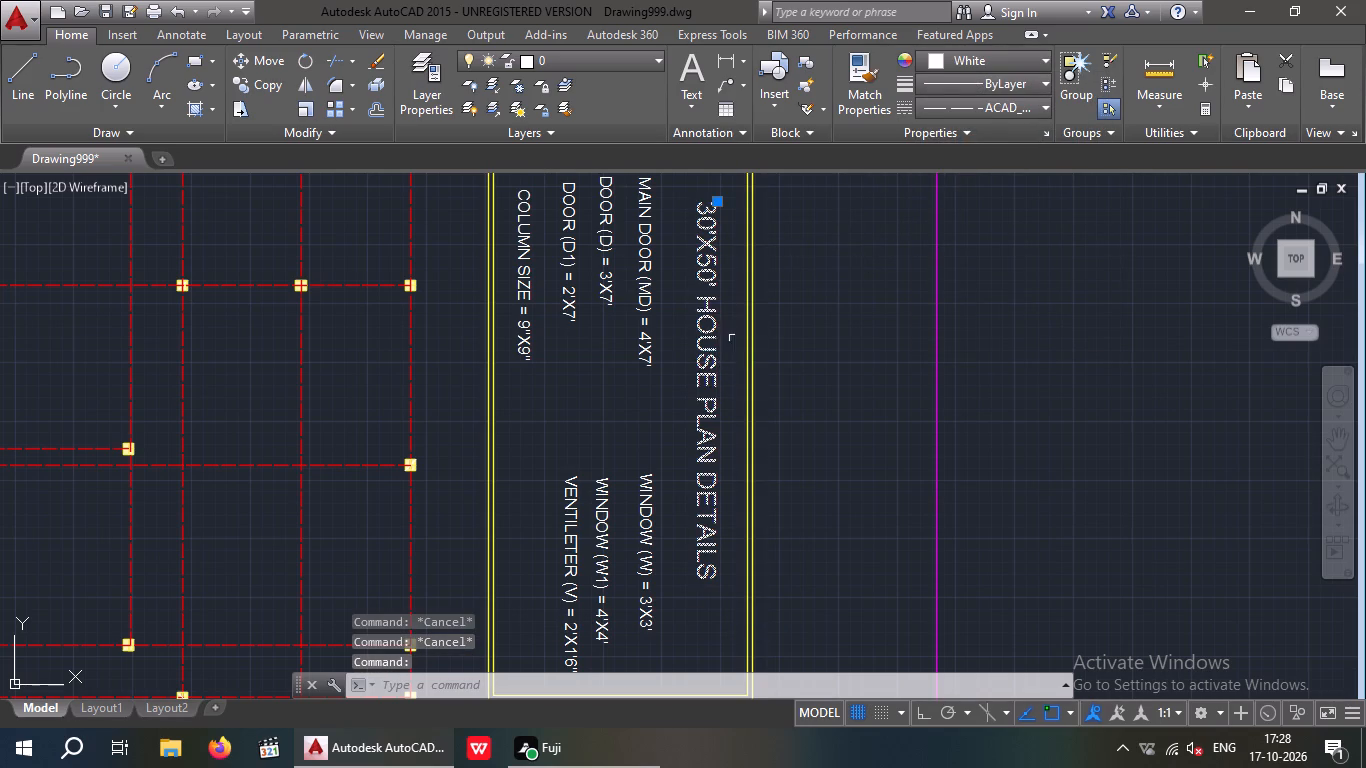
{"action": "left_click", "coordinate": [953, 59]}
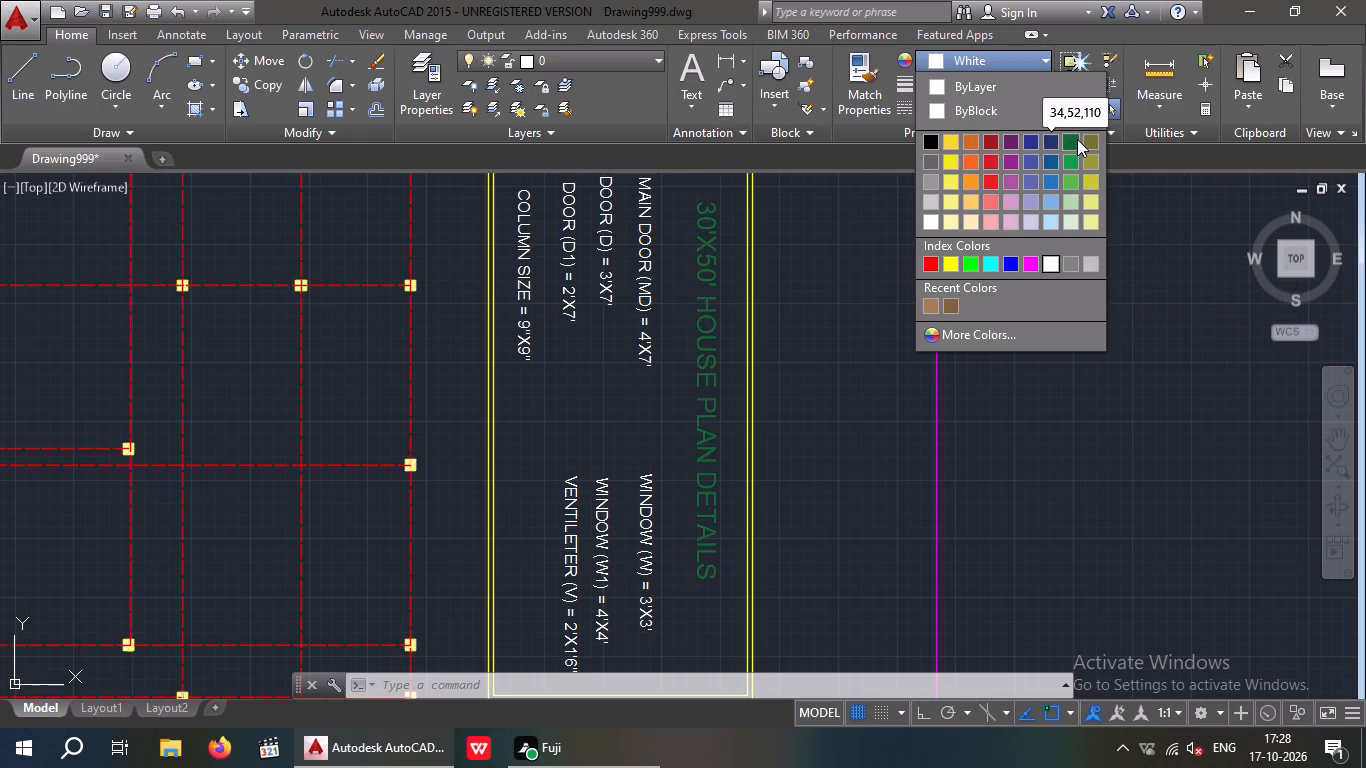
{"action": "left_click", "coordinate": [963, 258]}
{"action": "key", "text": "Escape"}
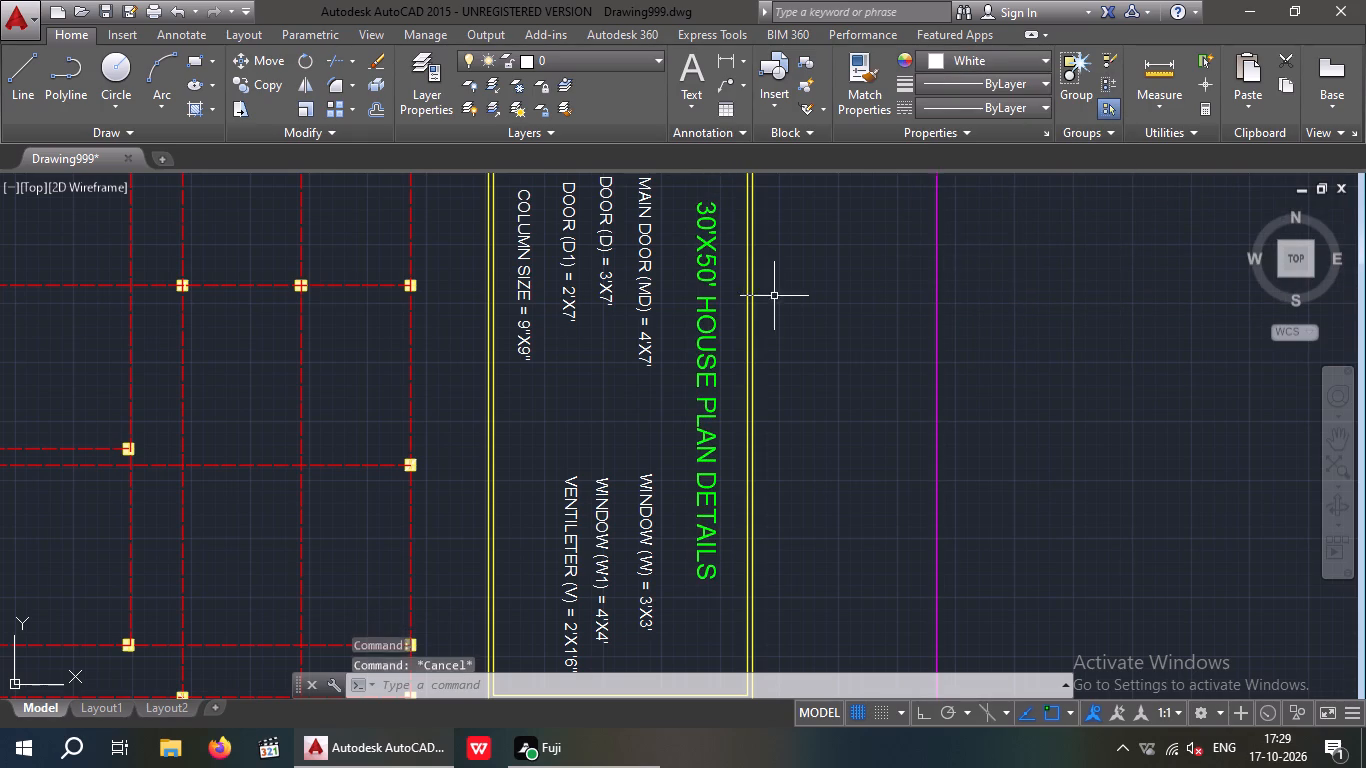
Review the details box and the whole bordered sheet, including the floor plan, center line diagram, elevation and section.
{"action": "scroll", "coordinate": [789, 286], "scroll_direction": "down", "scroll_amount": 3}
{"action": "scroll", "coordinate": [789, 305], "scroll_direction": "up", "scroll_amount": 1}
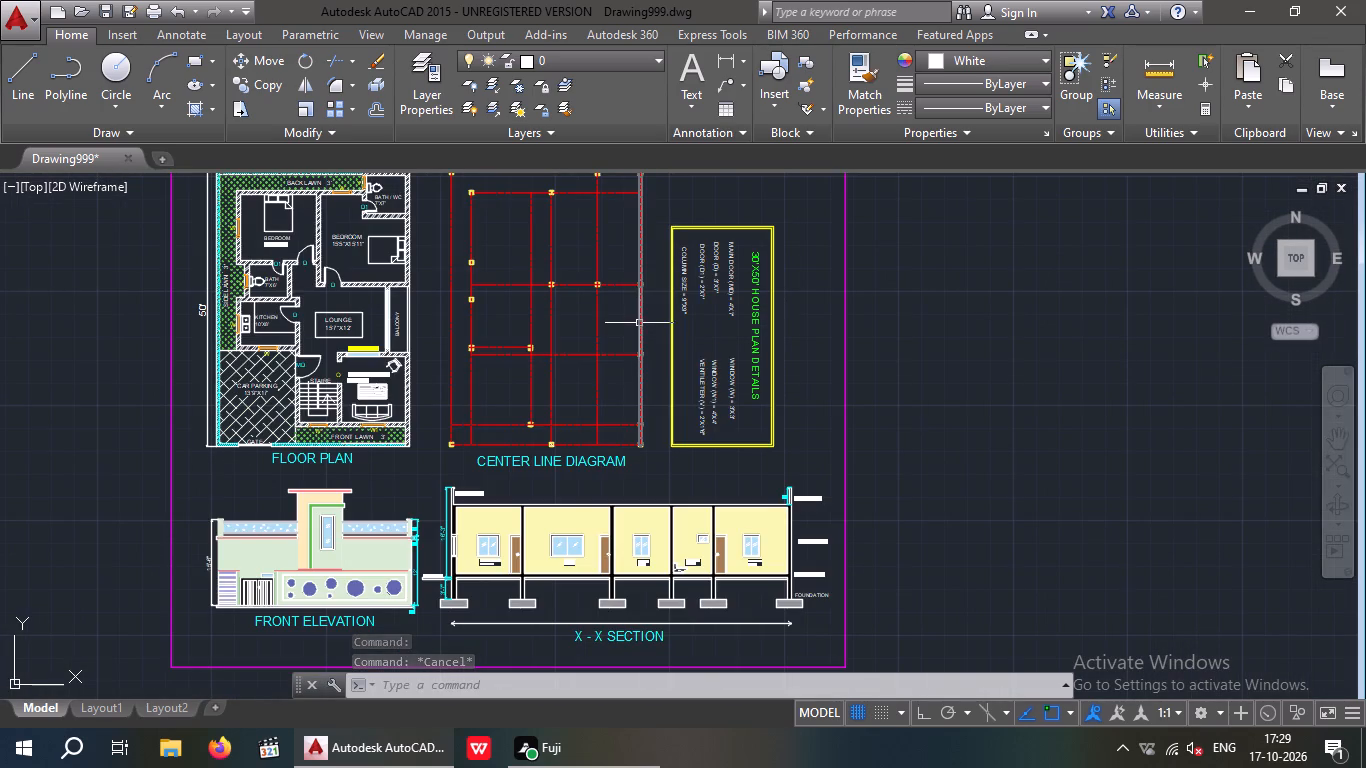
{"action": "scroll", "coordinate": [740, 371], "scroll_direction": "up", "scroll_amount": 2}
{"action": "scroll", "coordinate": [740, 365], "scroll_direction": "down", "scroll_amount": 1}
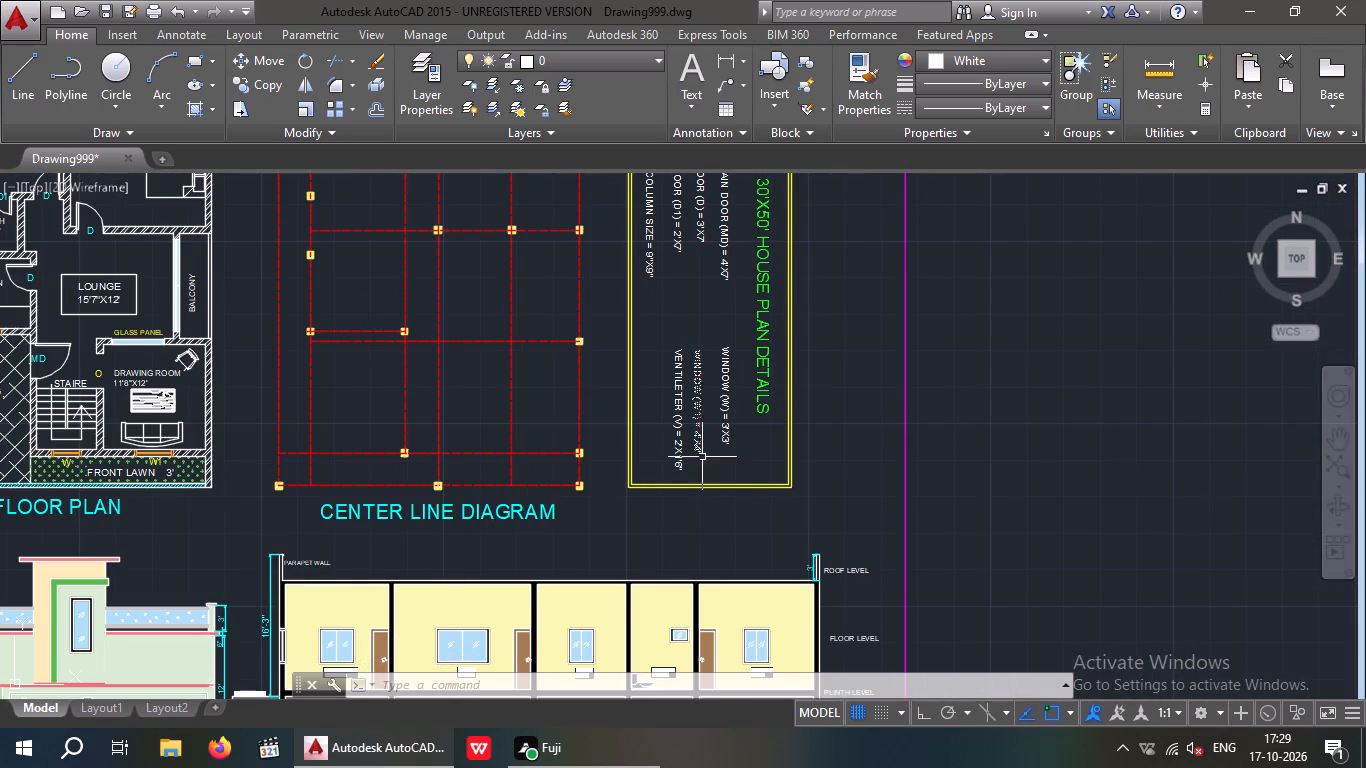
{"action": "middle_click_drag", "start_coordinate": [801, 391], "coordinate": [760, 444]}
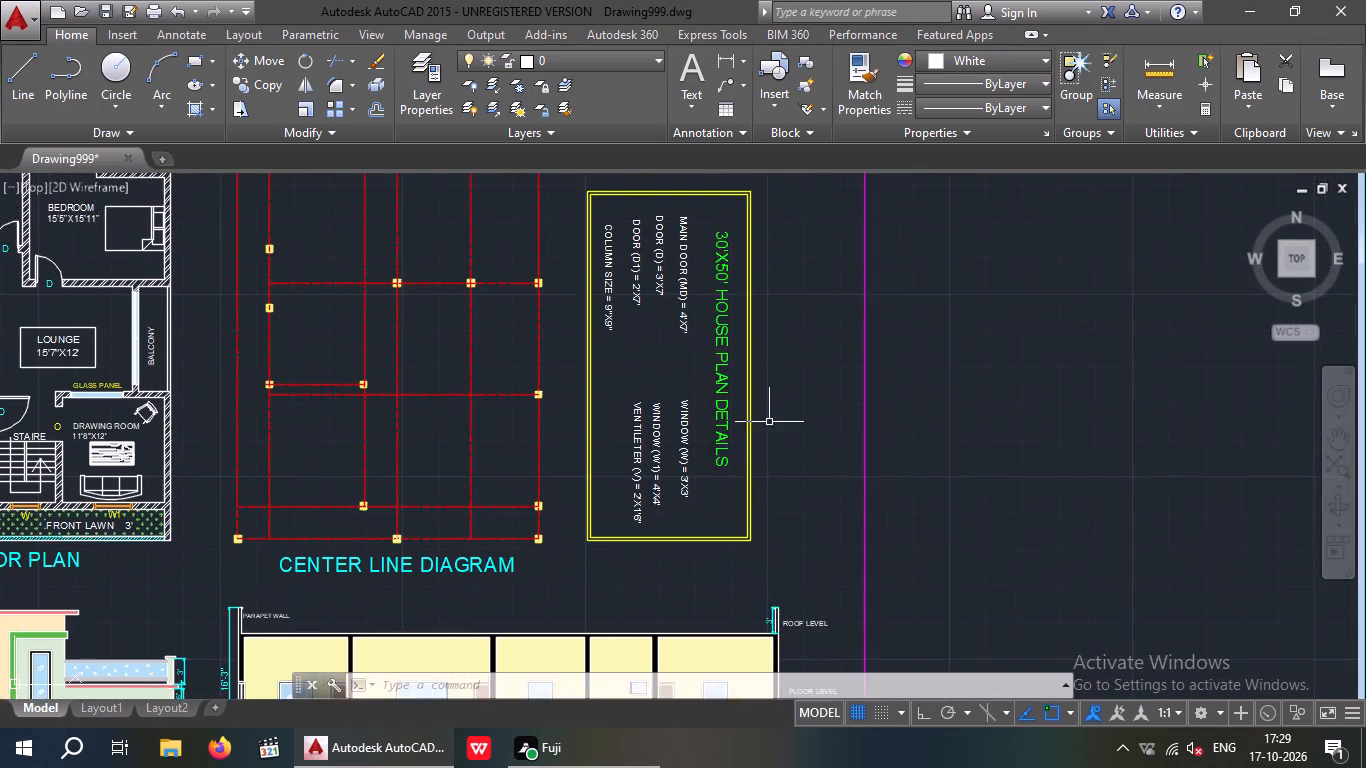
{"action": "scroll", "coordinate": [771, 416], "scroll_direction": "down", "scroll_amount": 2}
{"action": "middle_click_drag", "start_coordinate": [750, 432], "coordinate": [621, 441]}
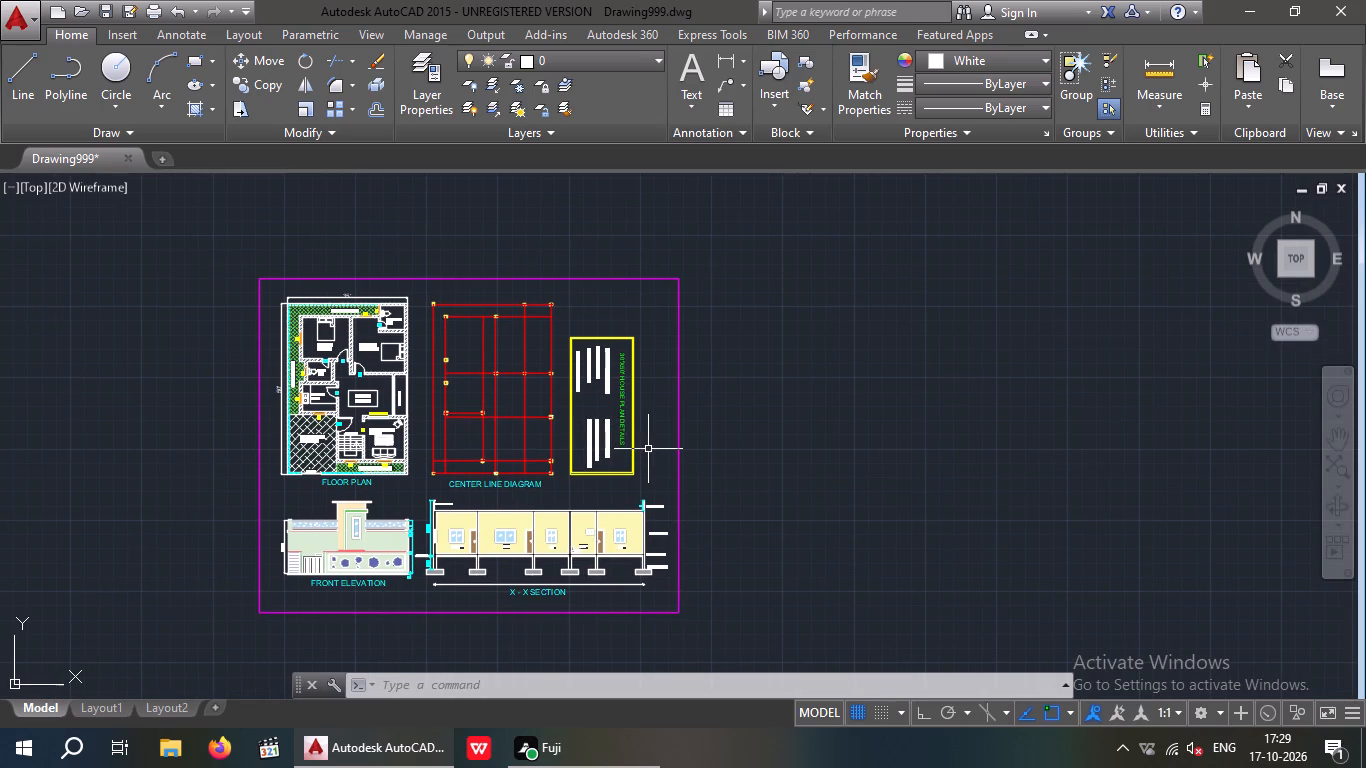
{"action": "scroll", "coordinate": [352, 392], "scroll_direction": "up", "scroll_amount": 3}
{"action": "scroll", "coordinate": [368, 381], "scroll_direction": "down", "scroll_amount": 2}
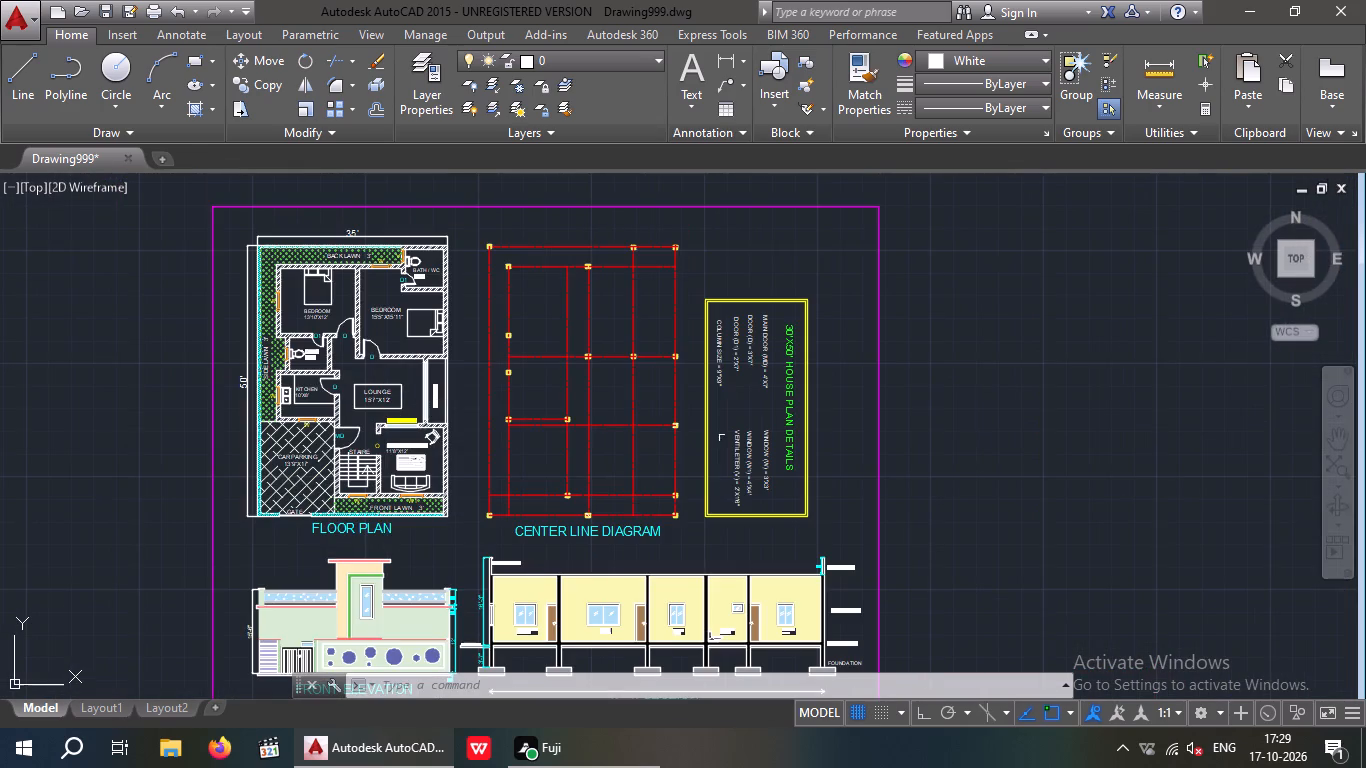
{"action": "scroll", "coordinate": [719, 462], "scroll_direction": "down", "scroll_amount": 1}
{"action": "middle_click_drag", "start_coordinate": [719, 461], "coordinate": [704, 367]}
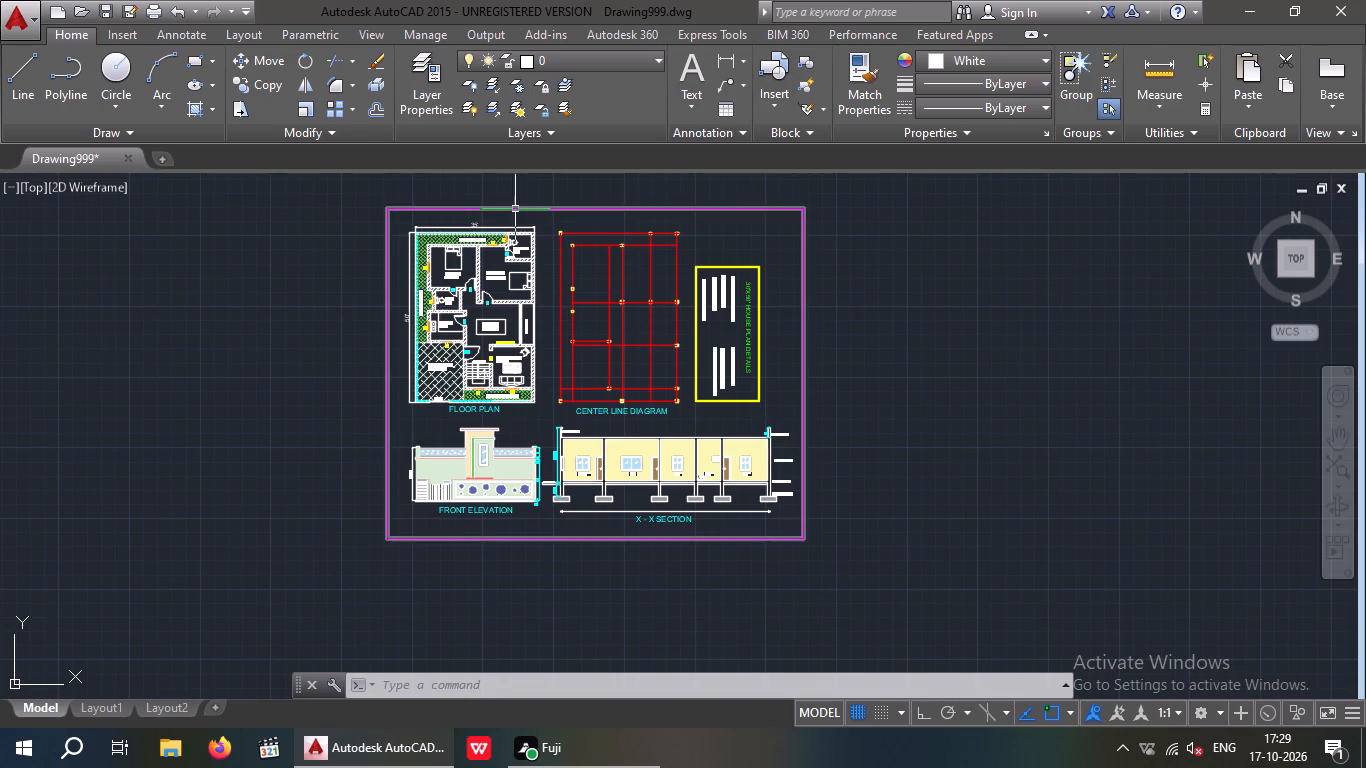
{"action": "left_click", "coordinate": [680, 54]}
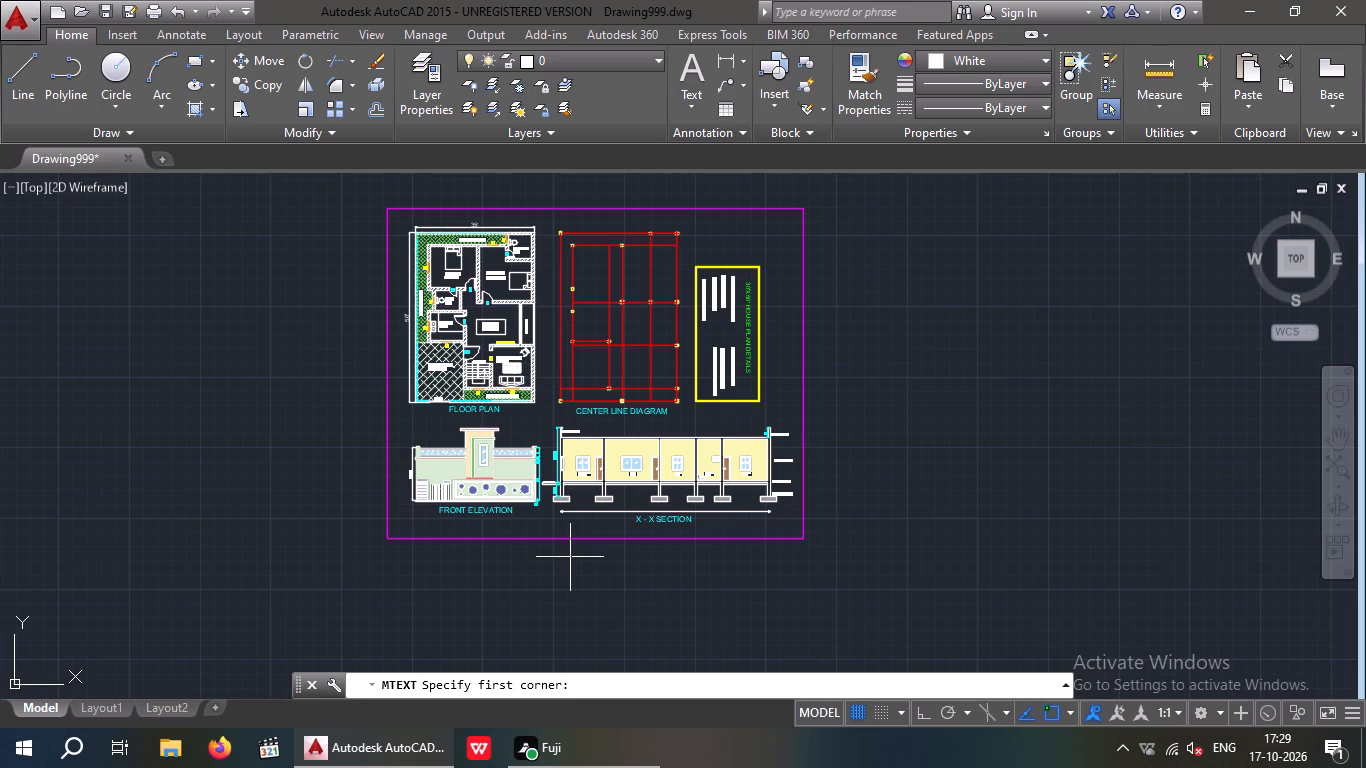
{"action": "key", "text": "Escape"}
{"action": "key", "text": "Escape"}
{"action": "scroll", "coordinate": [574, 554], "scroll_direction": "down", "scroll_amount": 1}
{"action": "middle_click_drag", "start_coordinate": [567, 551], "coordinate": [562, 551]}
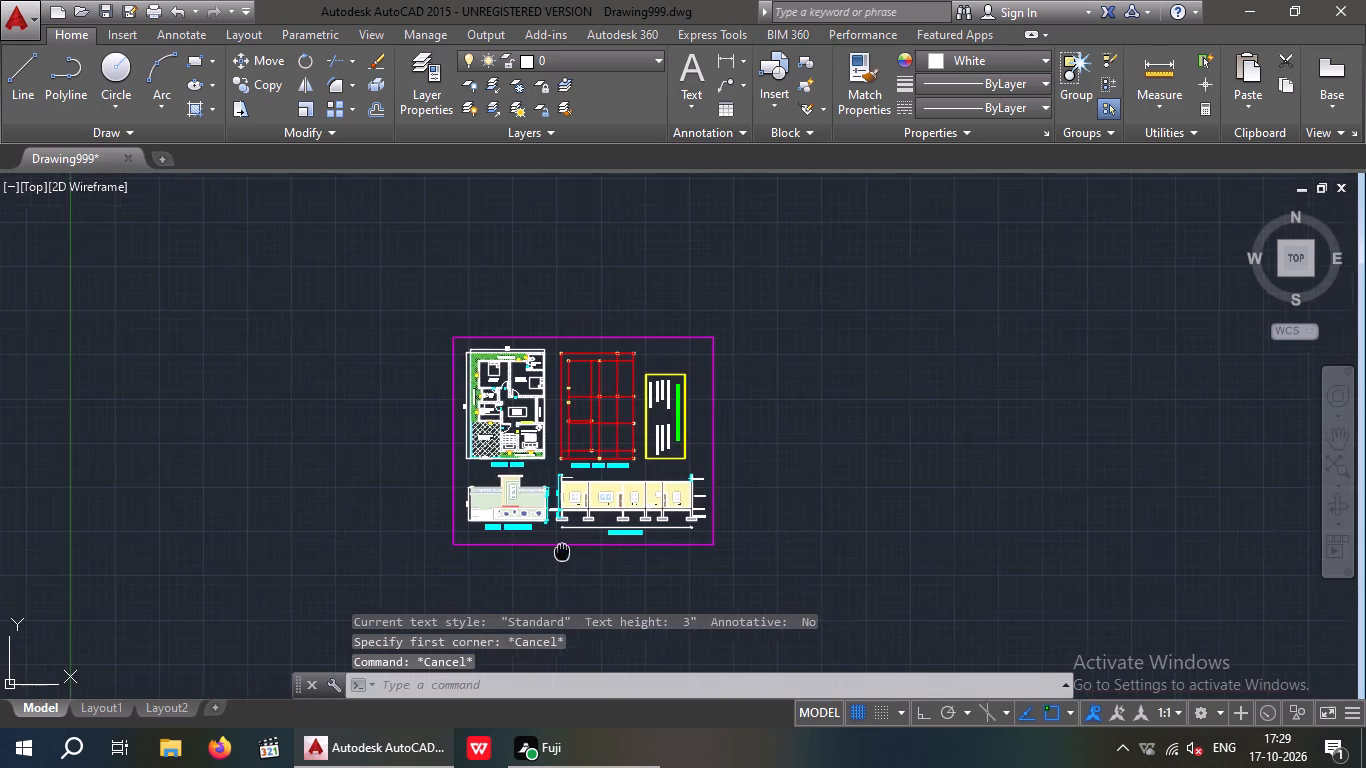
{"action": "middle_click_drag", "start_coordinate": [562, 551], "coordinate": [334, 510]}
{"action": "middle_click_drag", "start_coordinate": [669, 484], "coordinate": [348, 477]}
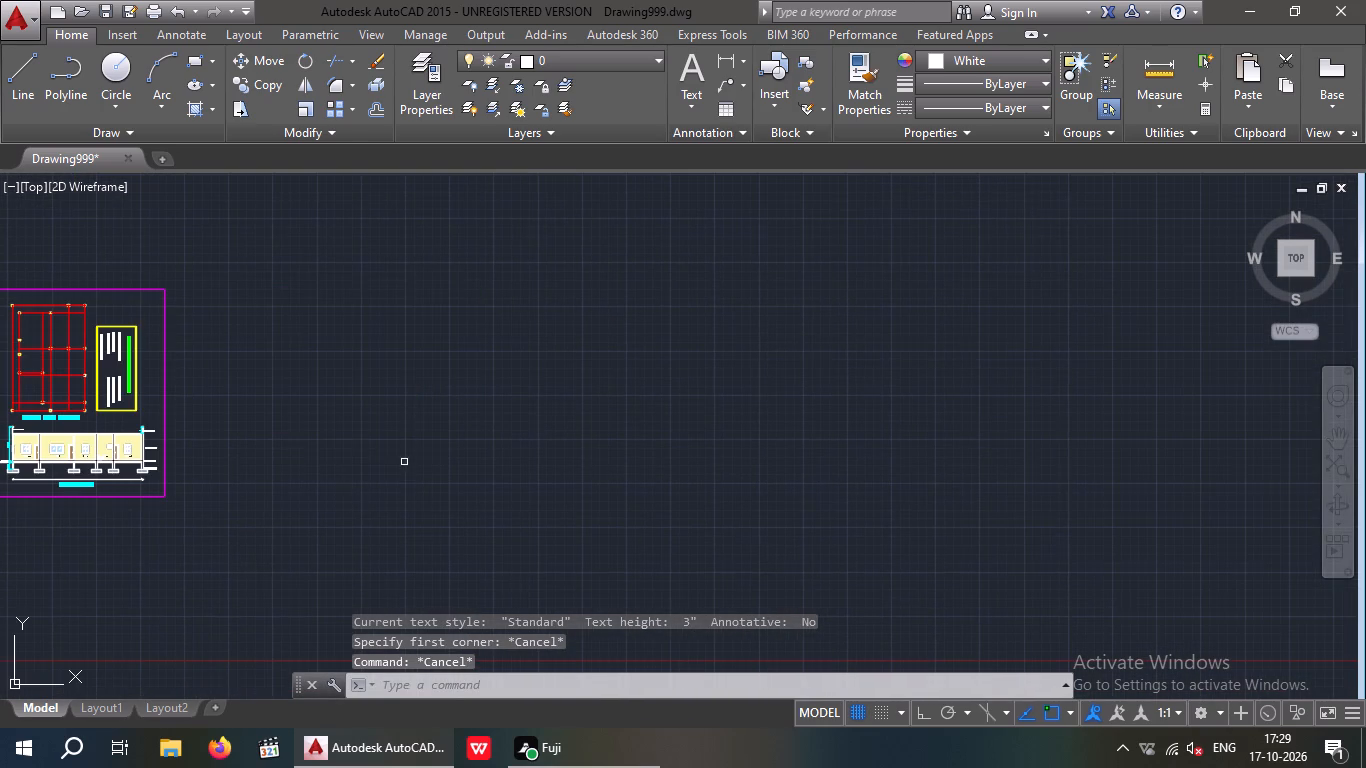
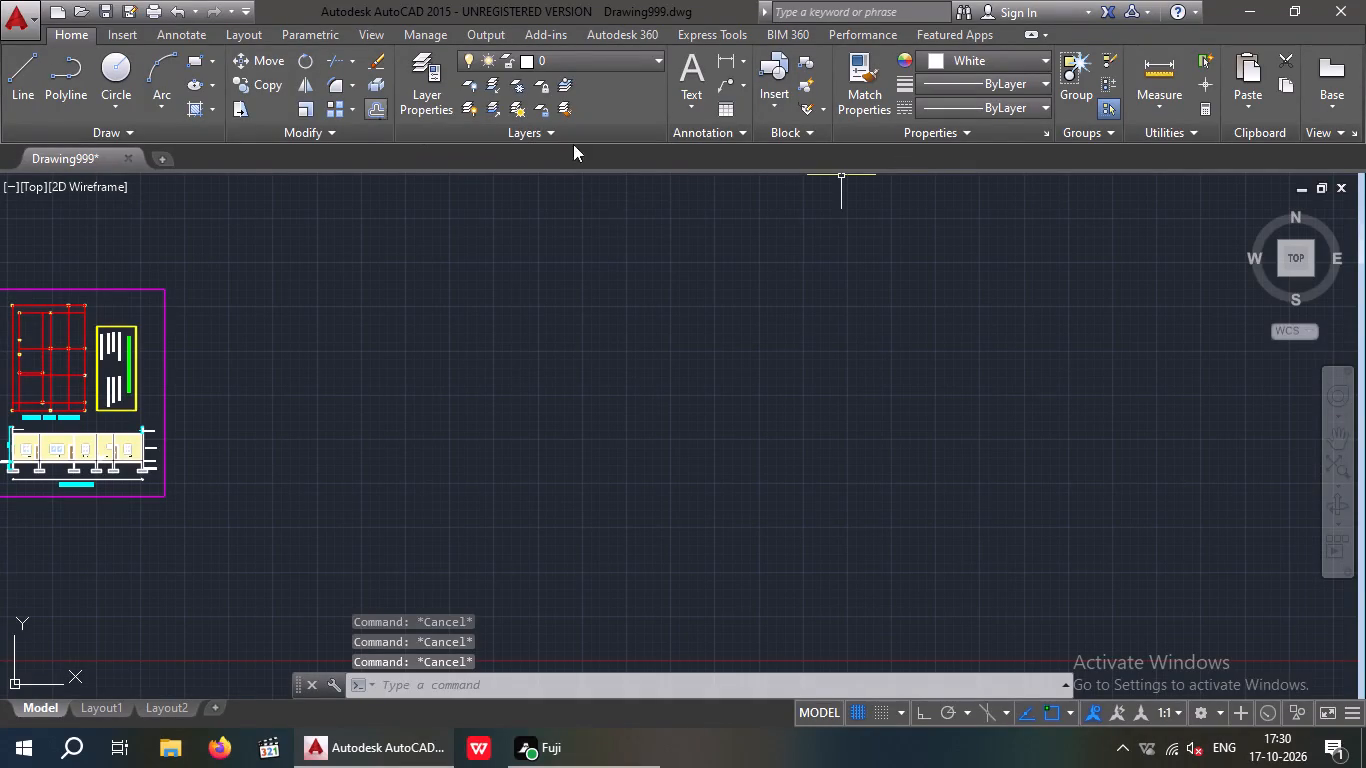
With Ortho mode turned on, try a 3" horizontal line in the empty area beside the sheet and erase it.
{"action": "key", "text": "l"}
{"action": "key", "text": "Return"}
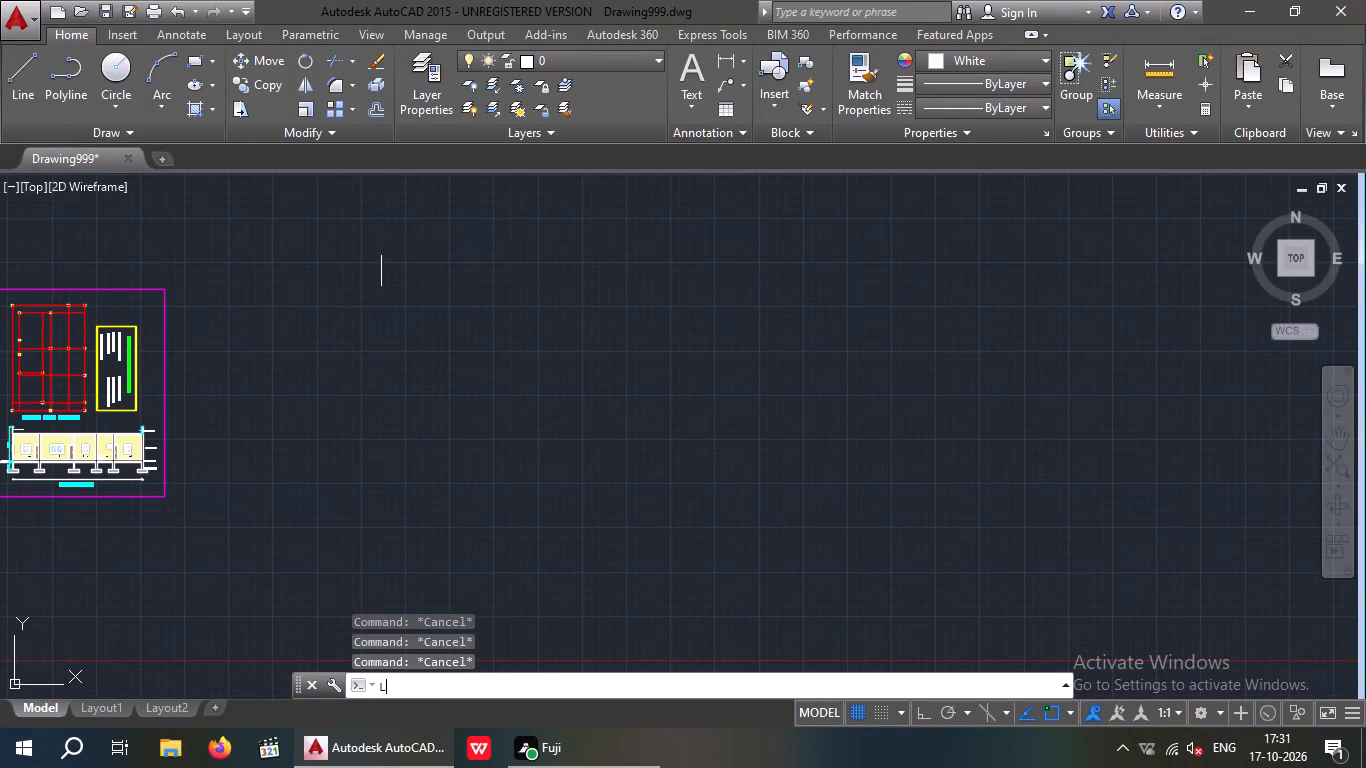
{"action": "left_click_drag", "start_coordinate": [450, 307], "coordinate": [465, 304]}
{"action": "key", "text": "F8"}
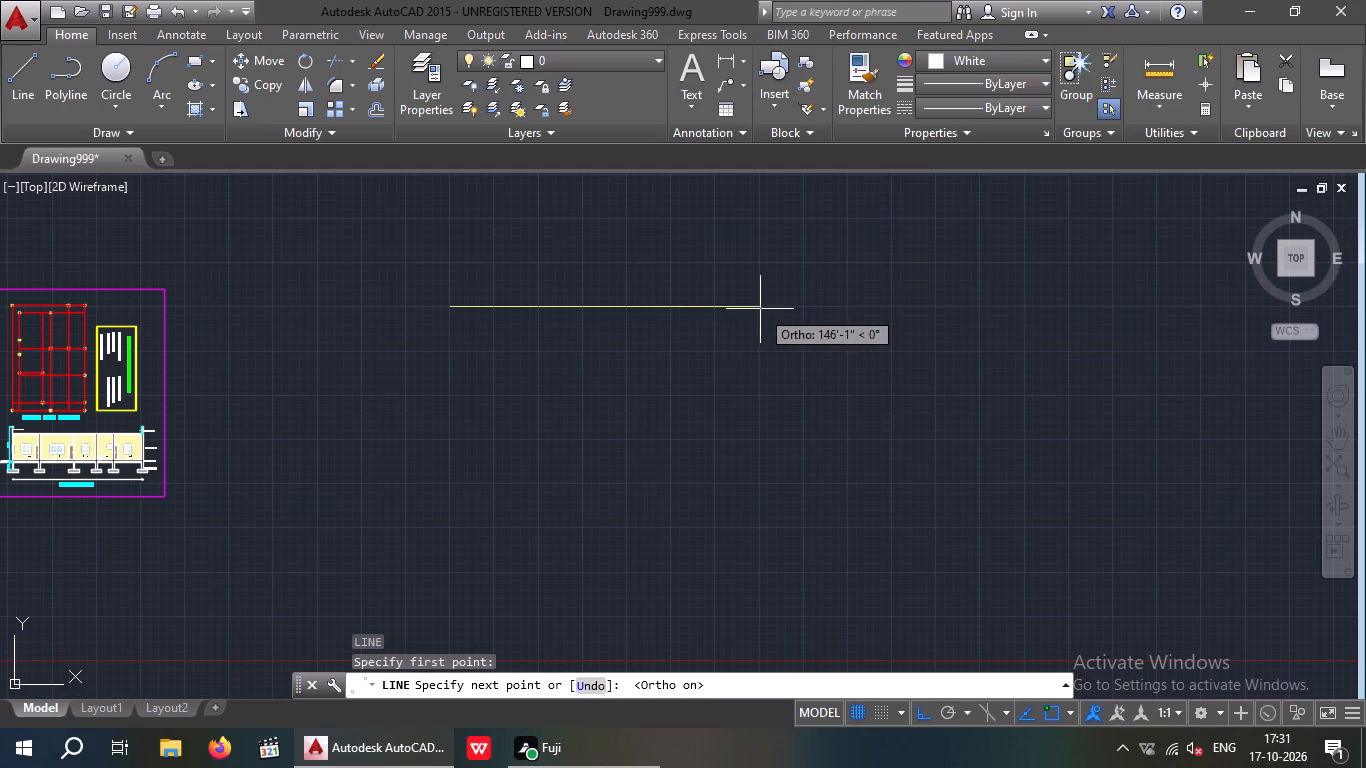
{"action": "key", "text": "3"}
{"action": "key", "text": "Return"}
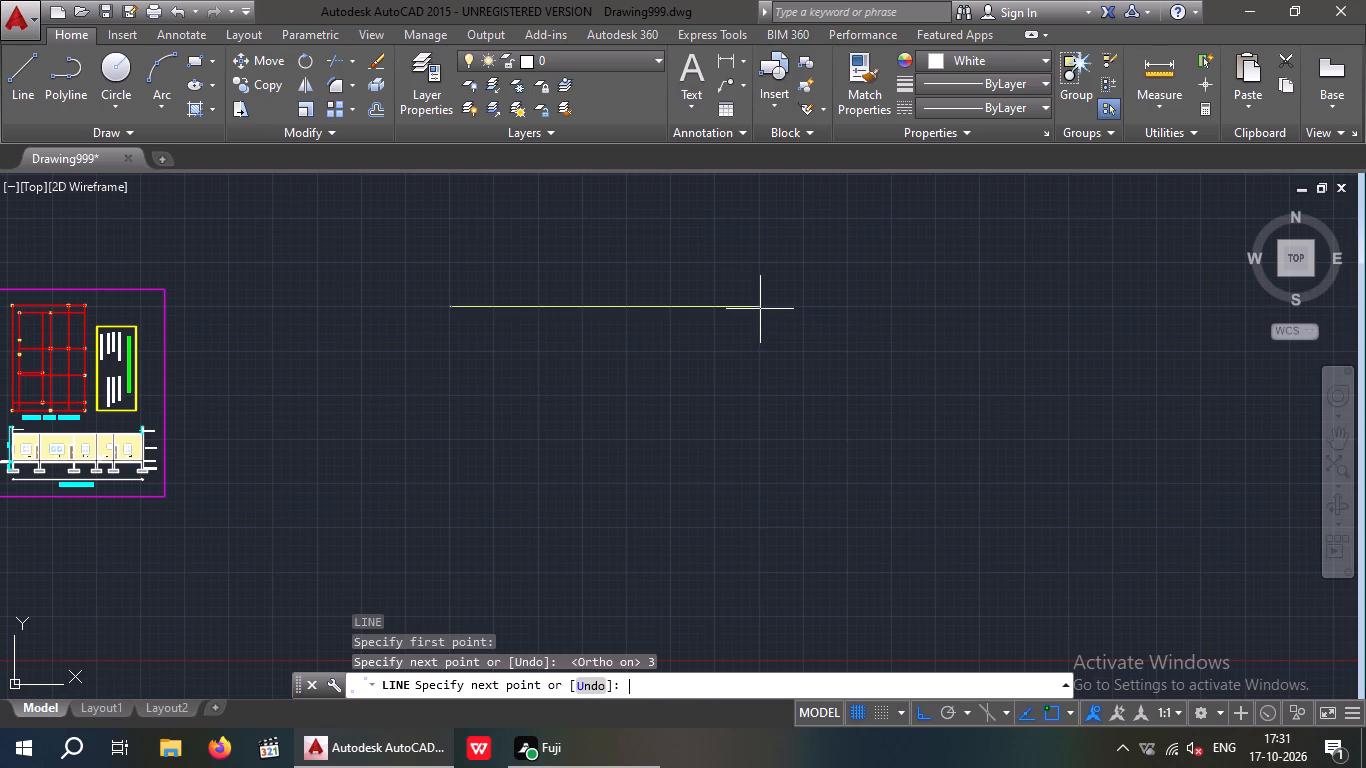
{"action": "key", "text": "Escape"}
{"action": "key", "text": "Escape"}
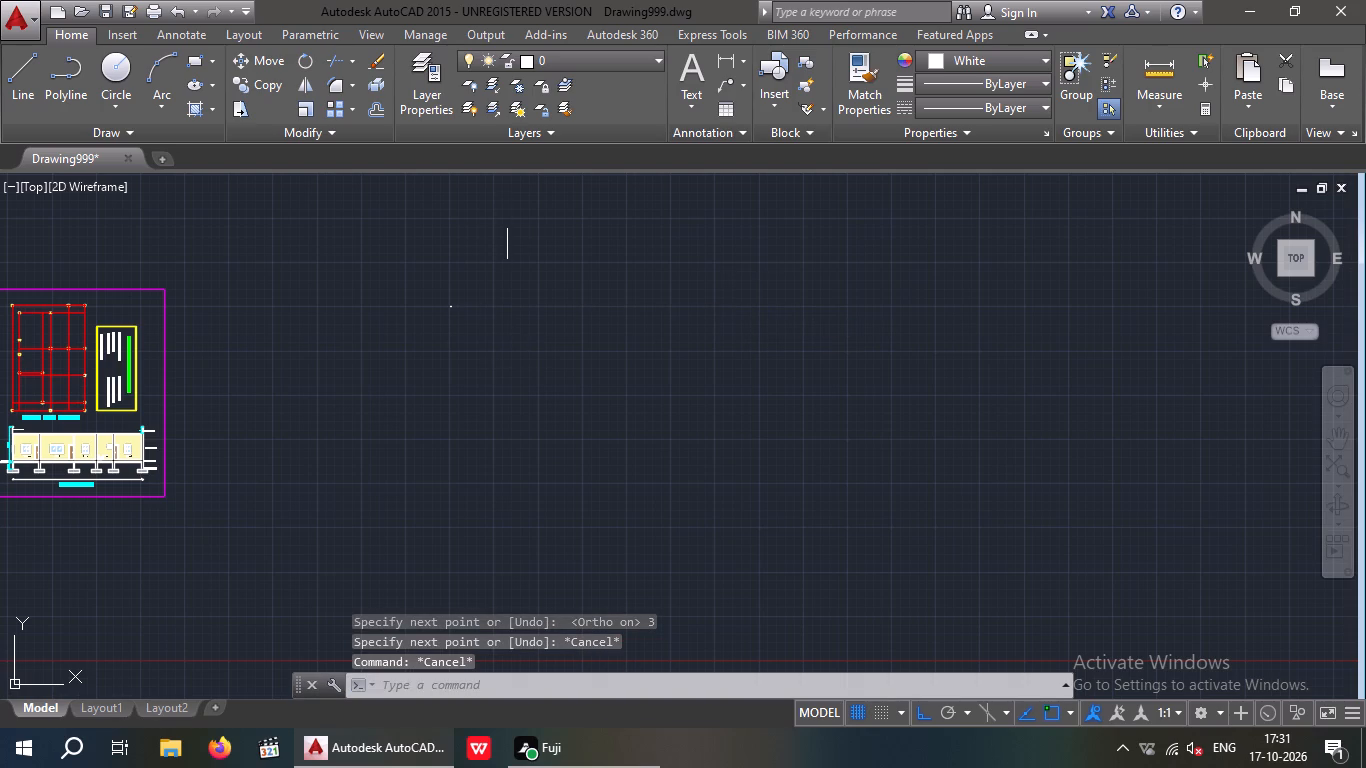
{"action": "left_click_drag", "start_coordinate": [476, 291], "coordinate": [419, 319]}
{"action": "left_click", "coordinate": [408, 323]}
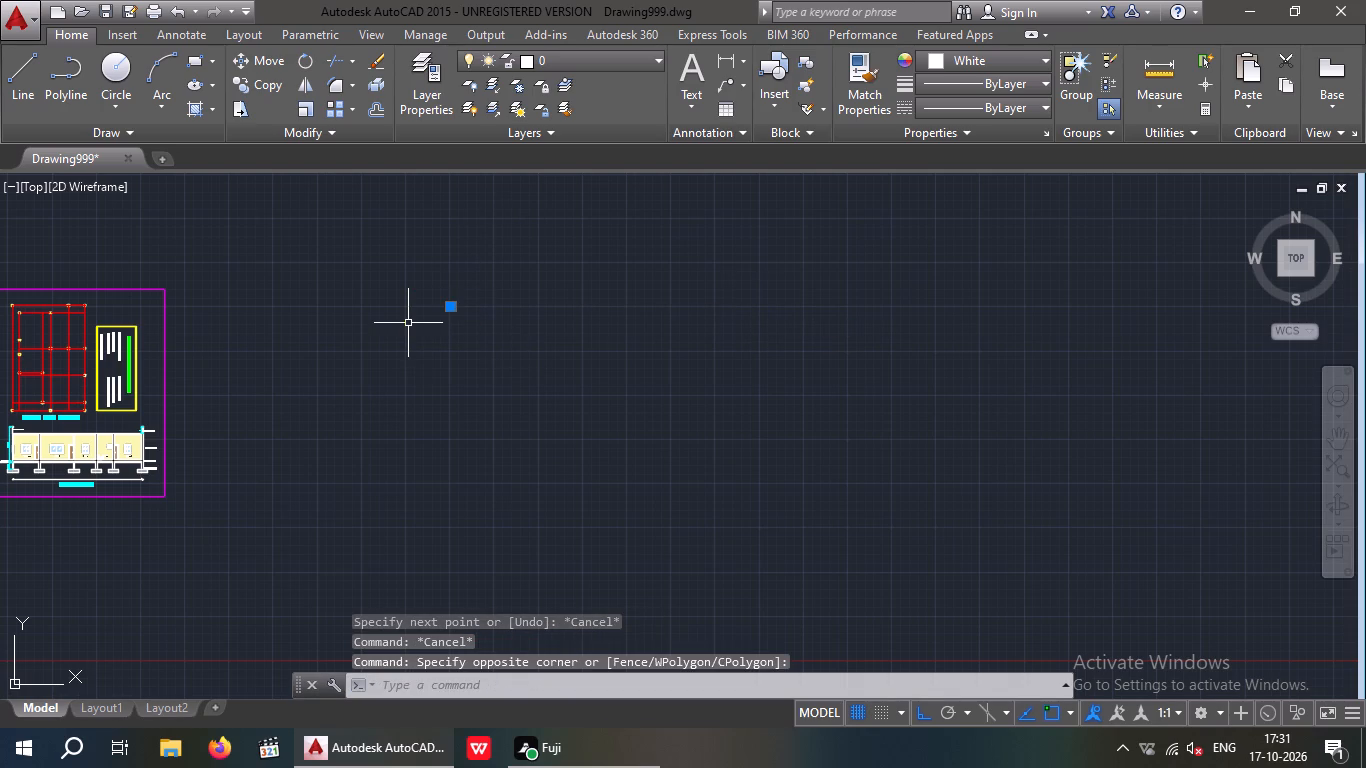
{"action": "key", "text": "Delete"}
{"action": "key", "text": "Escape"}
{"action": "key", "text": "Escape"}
Draw a closed rectangular outline of lines, 31' wide by 45'3" high, in the empty area beside the bordered sheet.
{"action": "key", "text": "l"}
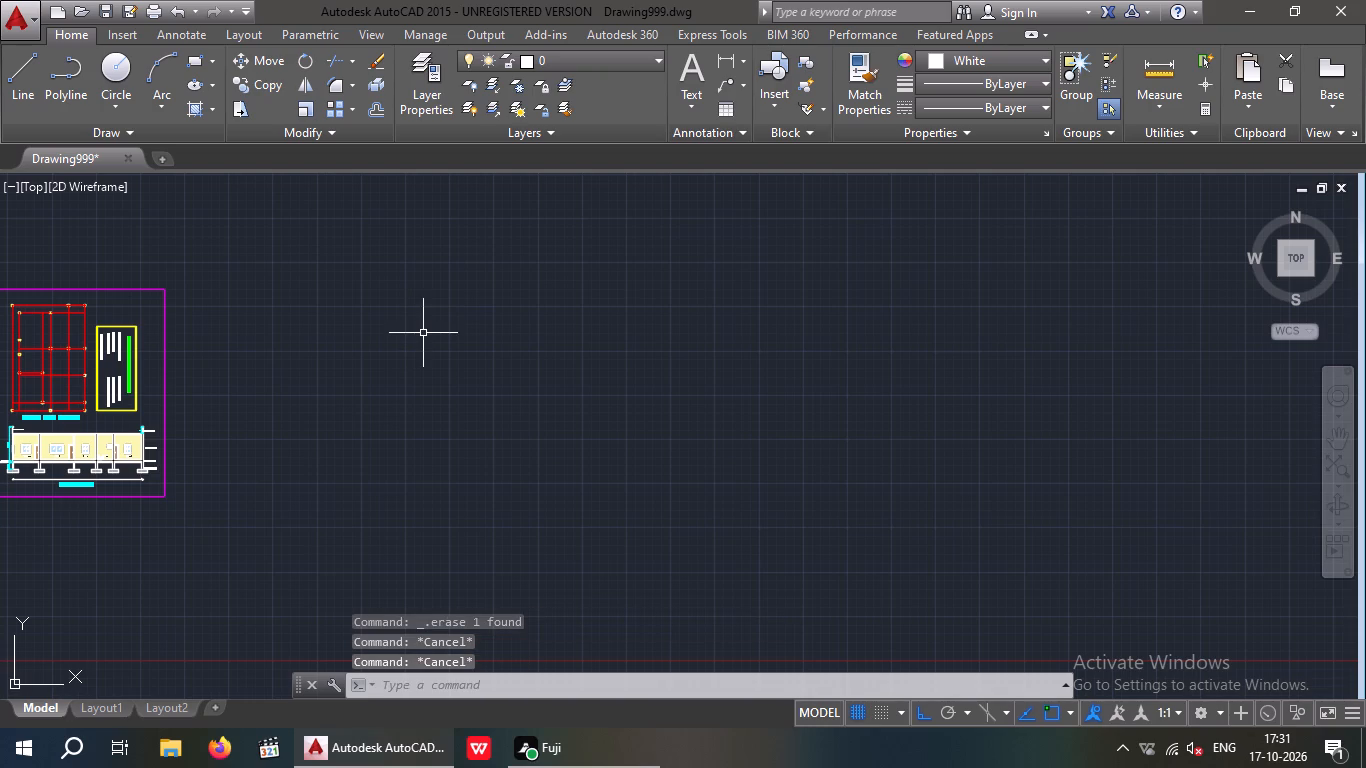
{"action": "key", "text": "Return"}
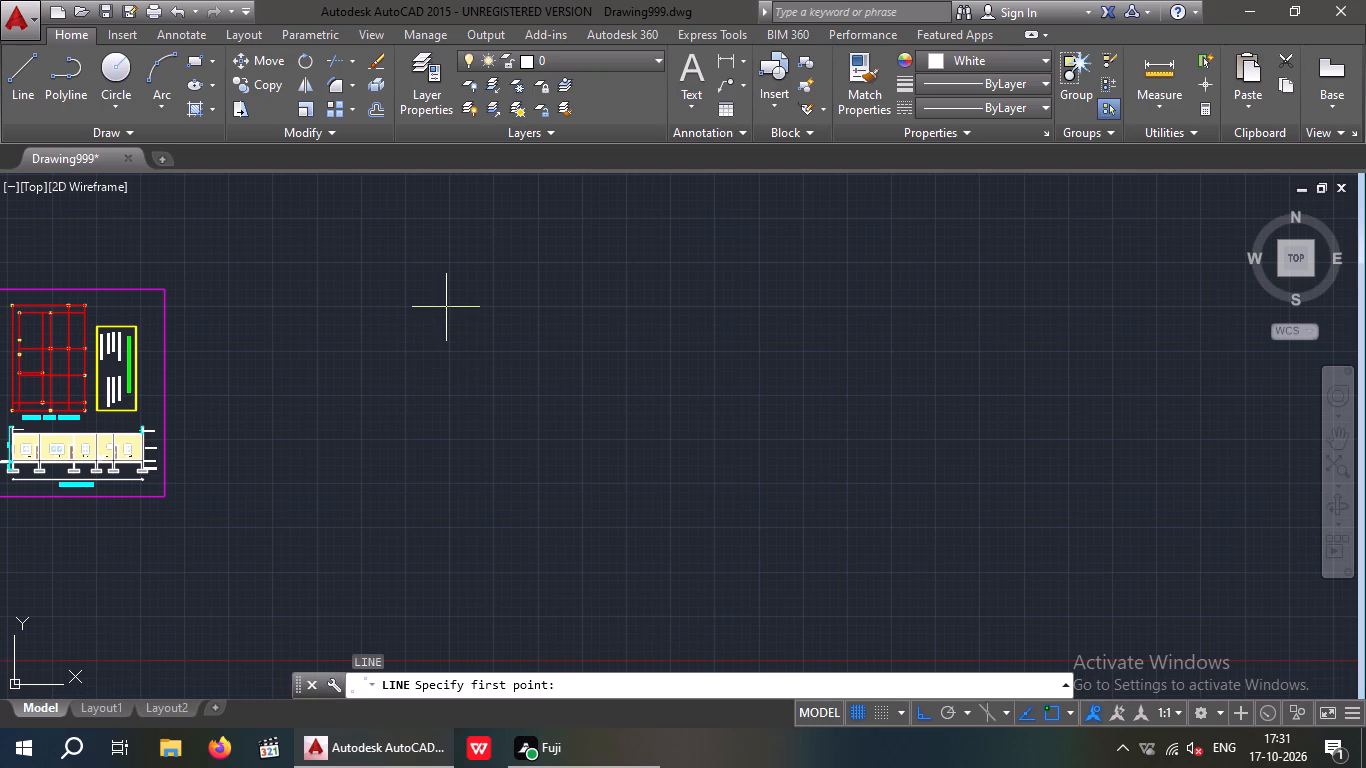
{"action": "left_click", "coordinate": [446, 307]}
{"action": "type", "text": "31"}
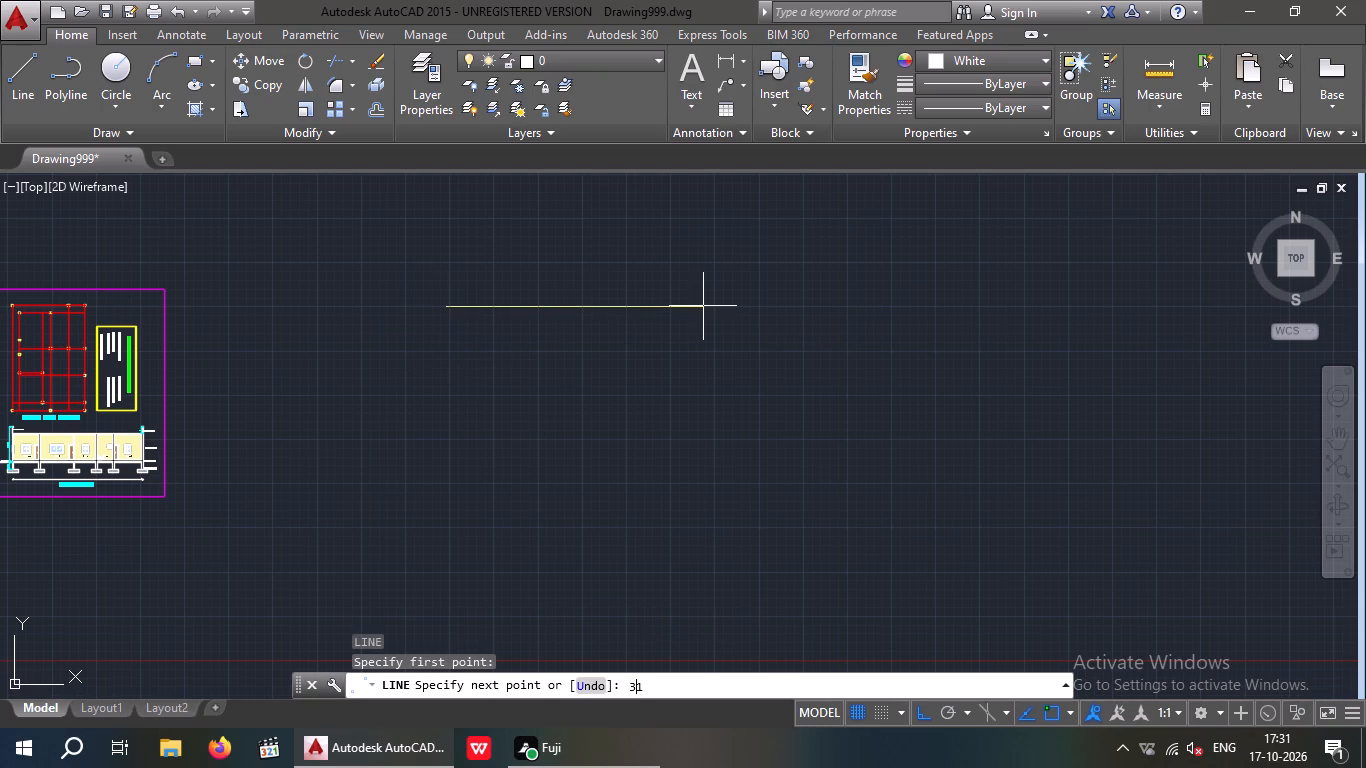
{"action": "key", "text": "apostrophe"}
{"action": "key", "text": "Return"}
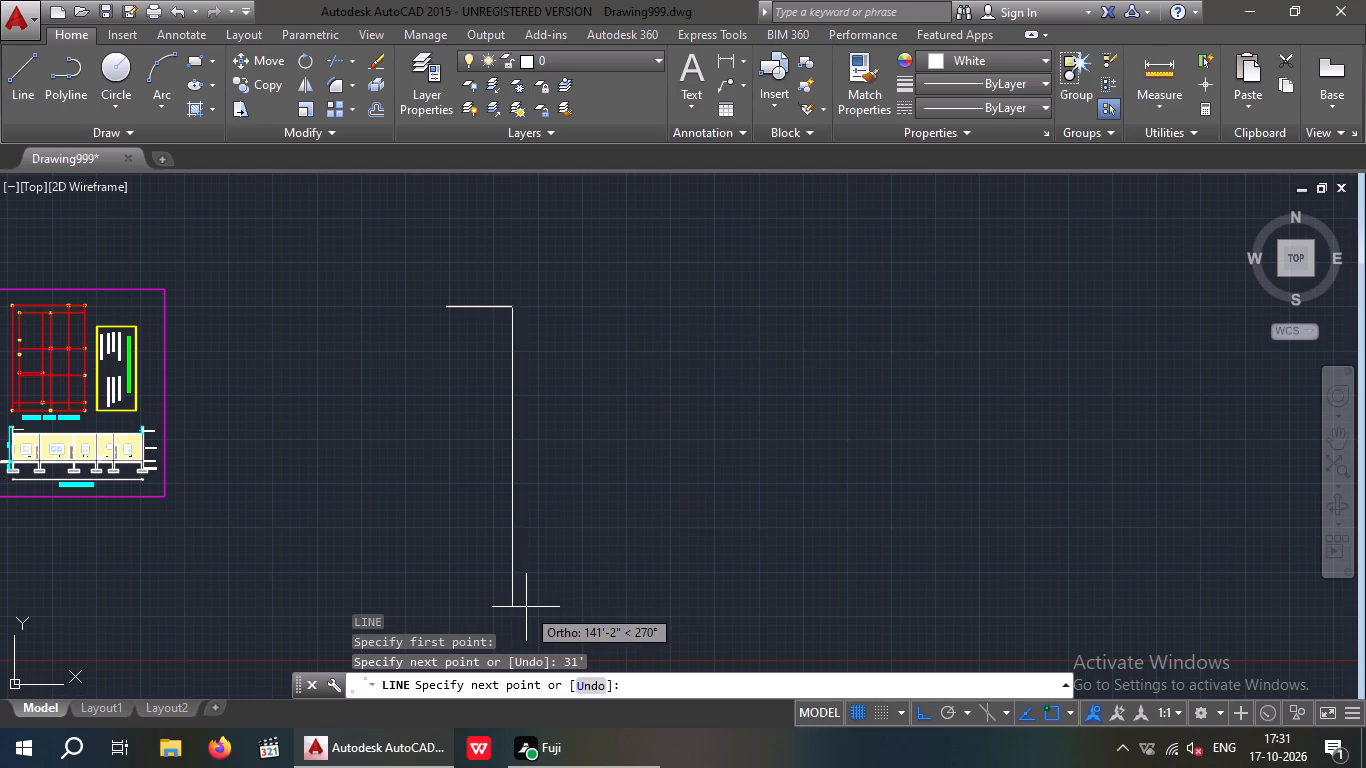
{"action": "type", "text": "45'"}
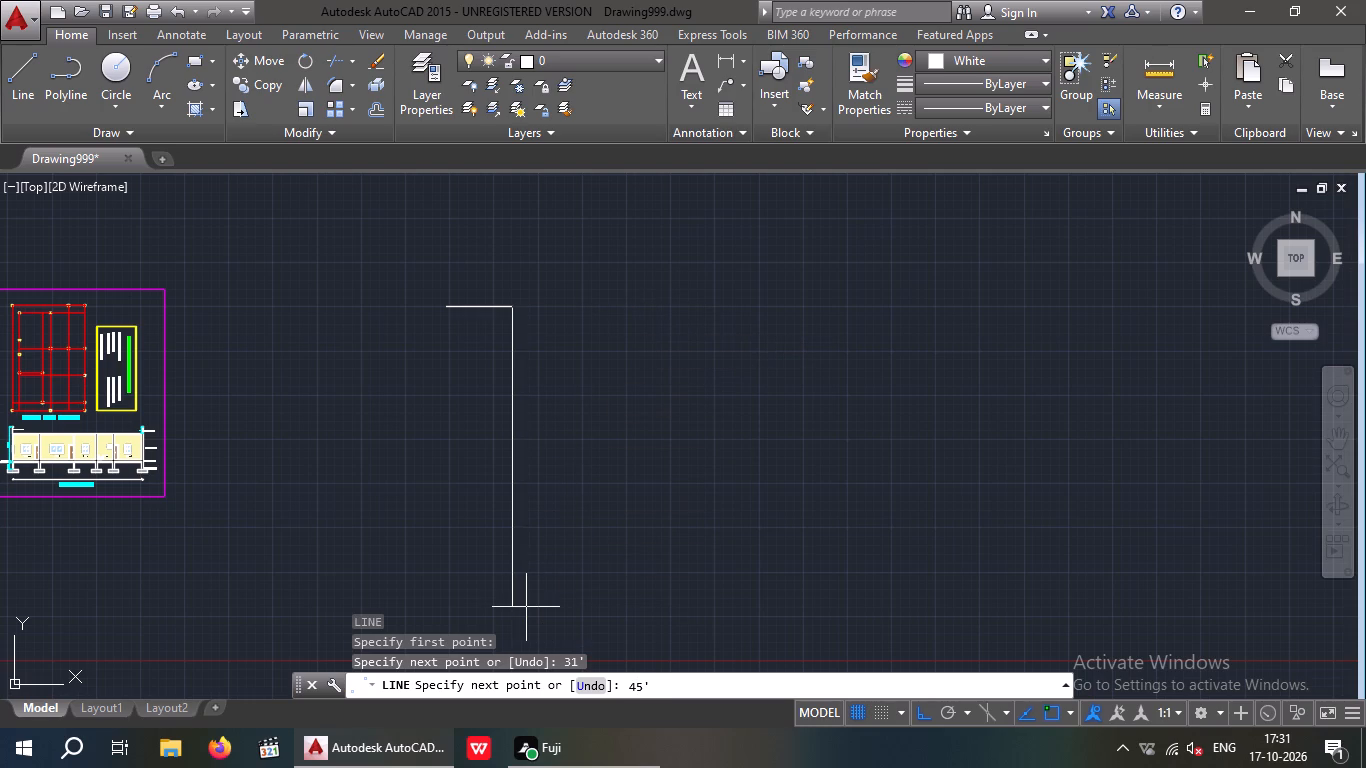
{"action": "type", "text": "3\""}
{"action": "key", "text": "Return"}
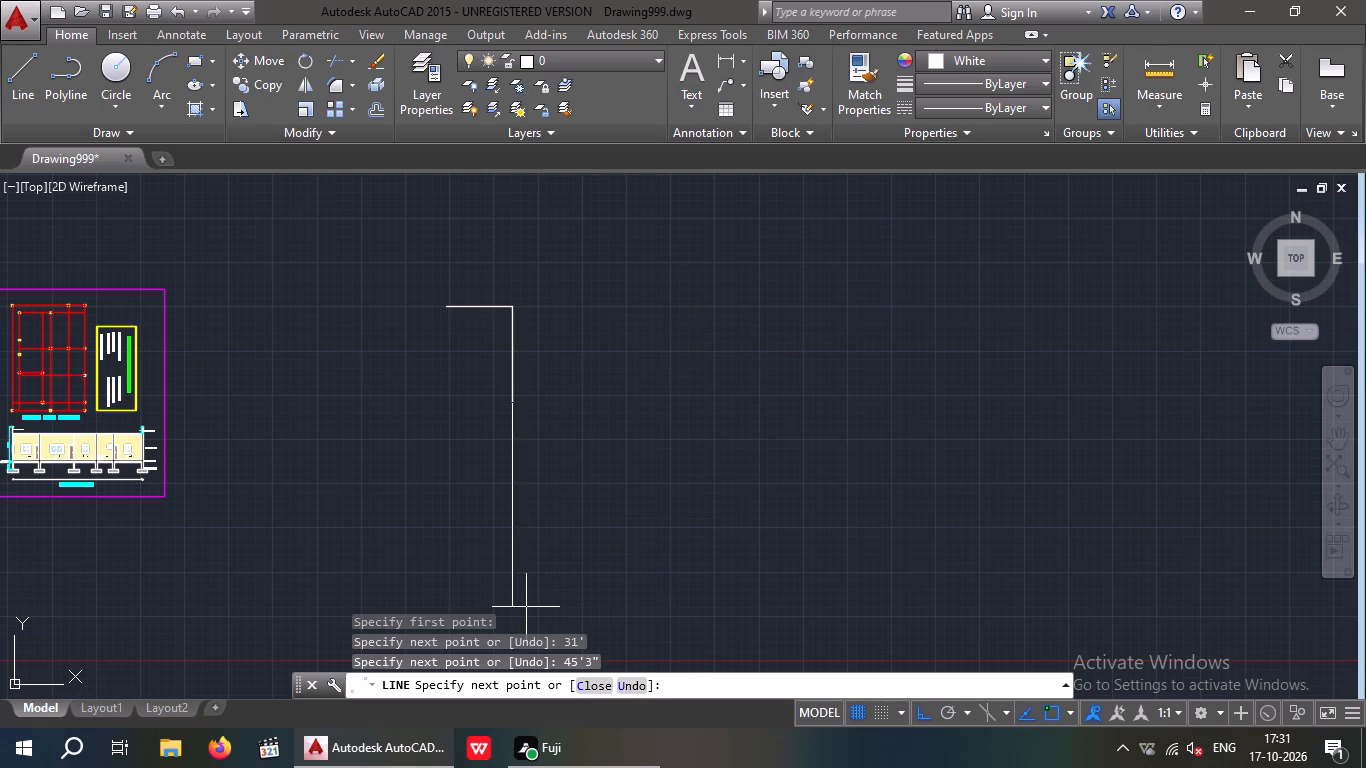
{"action": "type", "text": "31"}
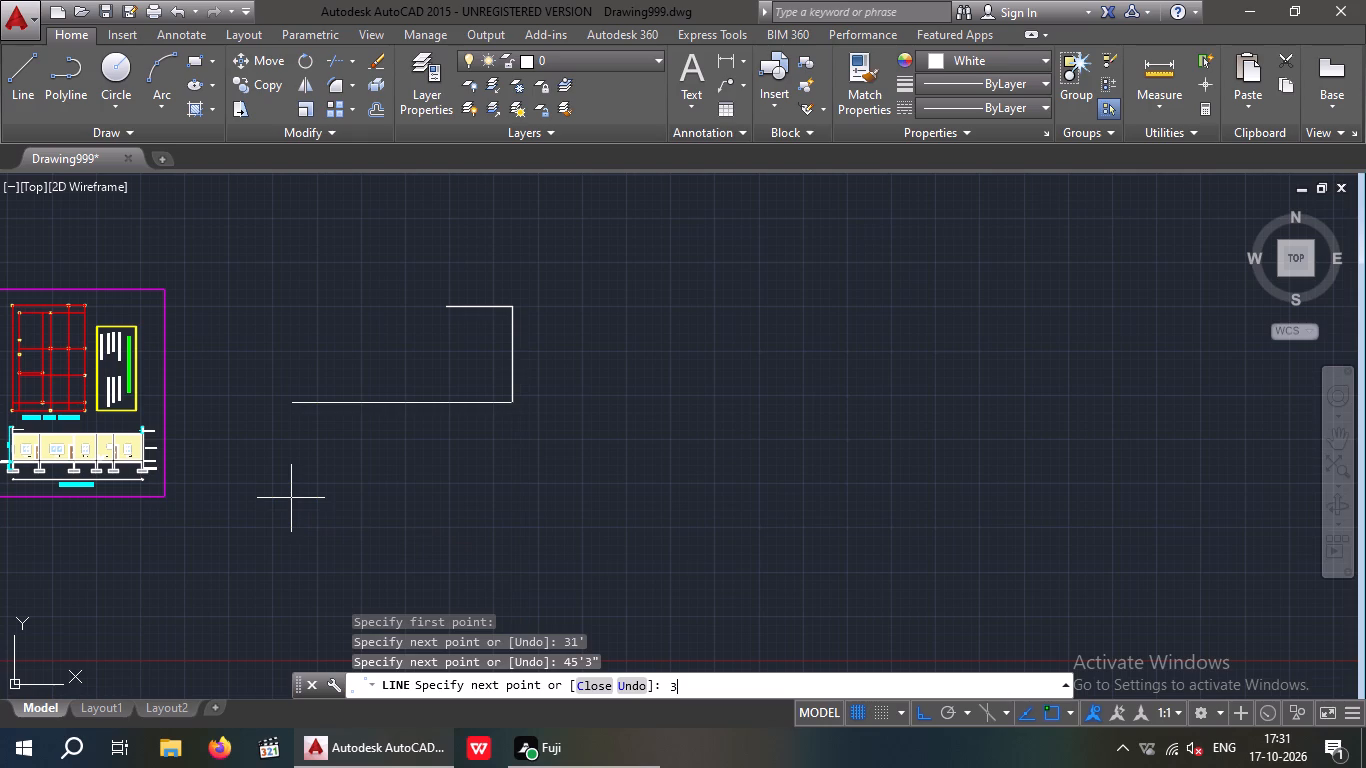
{"action": "key", "text": "apostrophe"}
{"action": "key", "text": "Return"}
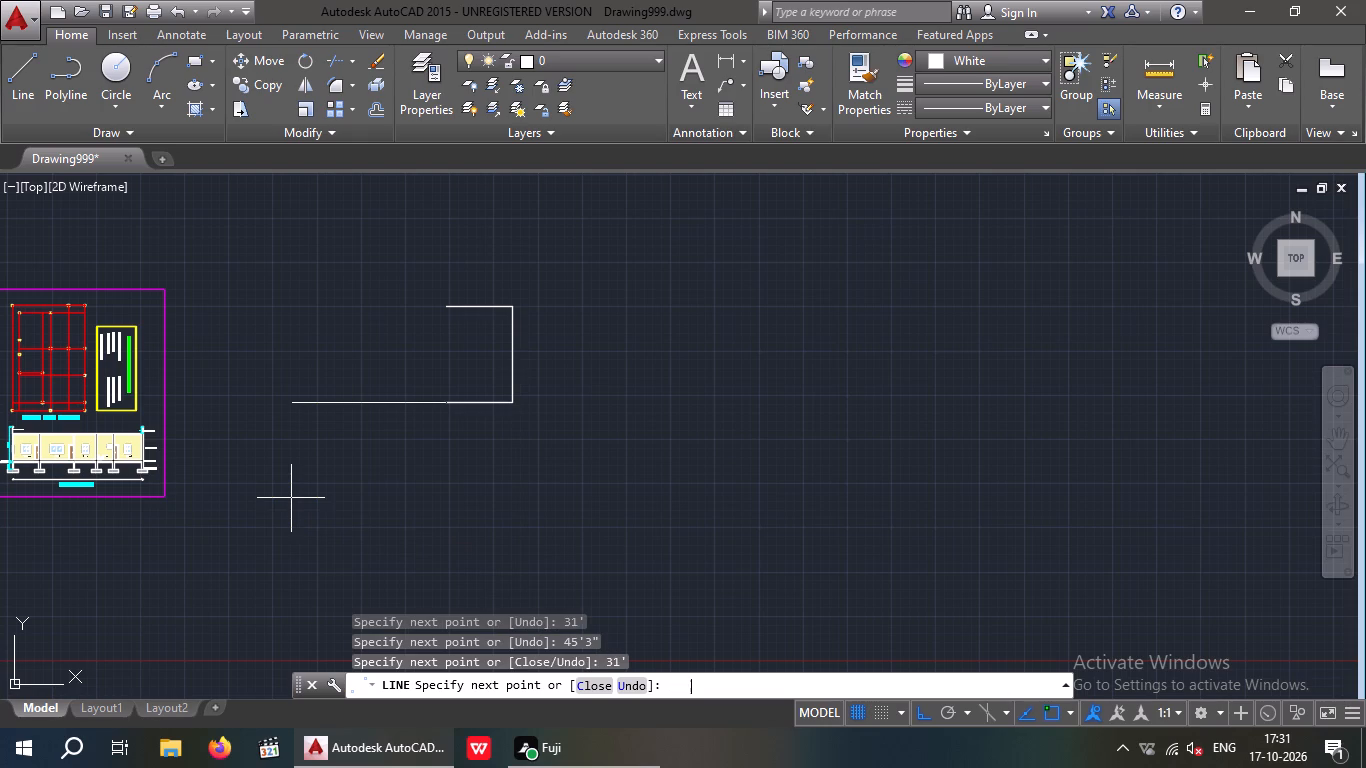
{"action": "scroll", "coordinate": [435, 302], "scroll_direction": "up", "scroll_amount": 4}
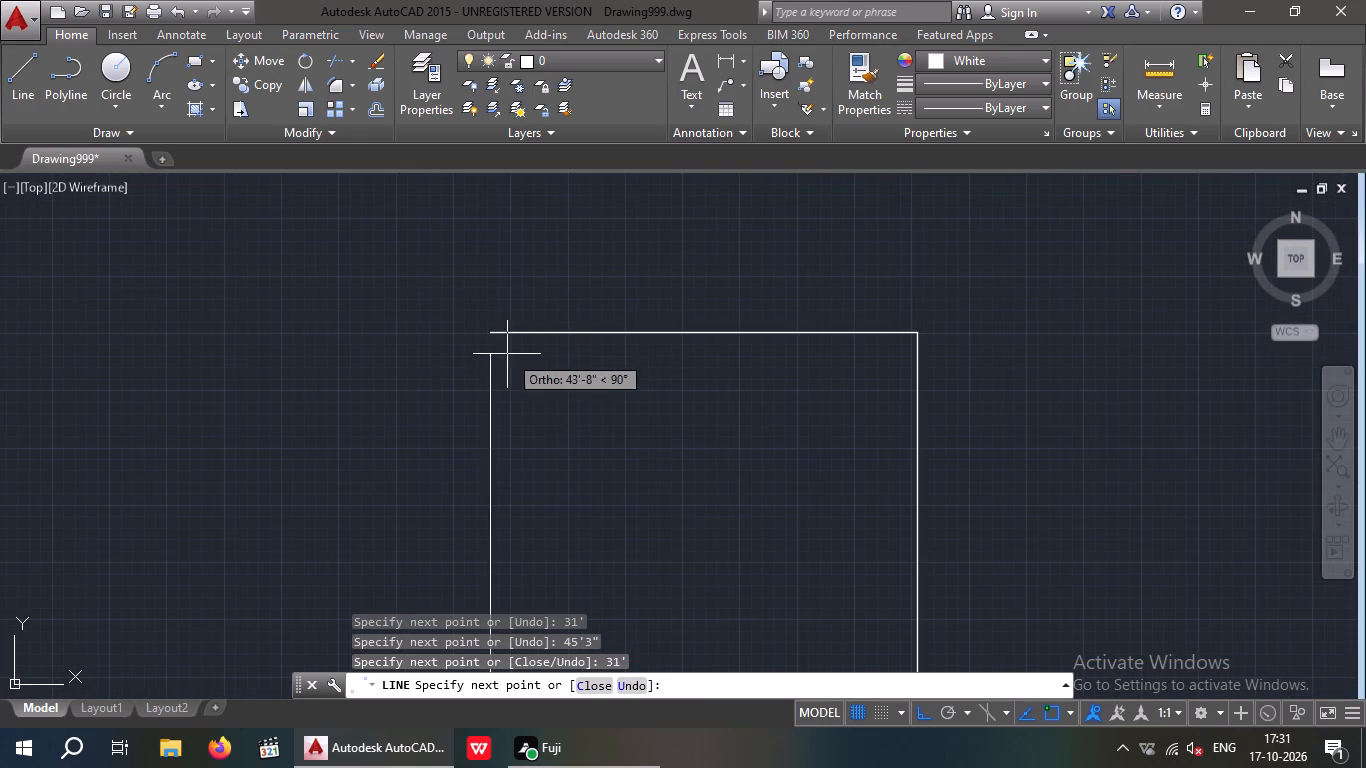
{"action": "left_click", "coordinate": [489, 332]}
{"action": "scroll", "coordinate": [489, 332], "scroll_direction": "down", "scroll_amount": 4}
{"action": "key", "text": "Escape"}
{"action": "key", "text": "Escape"}
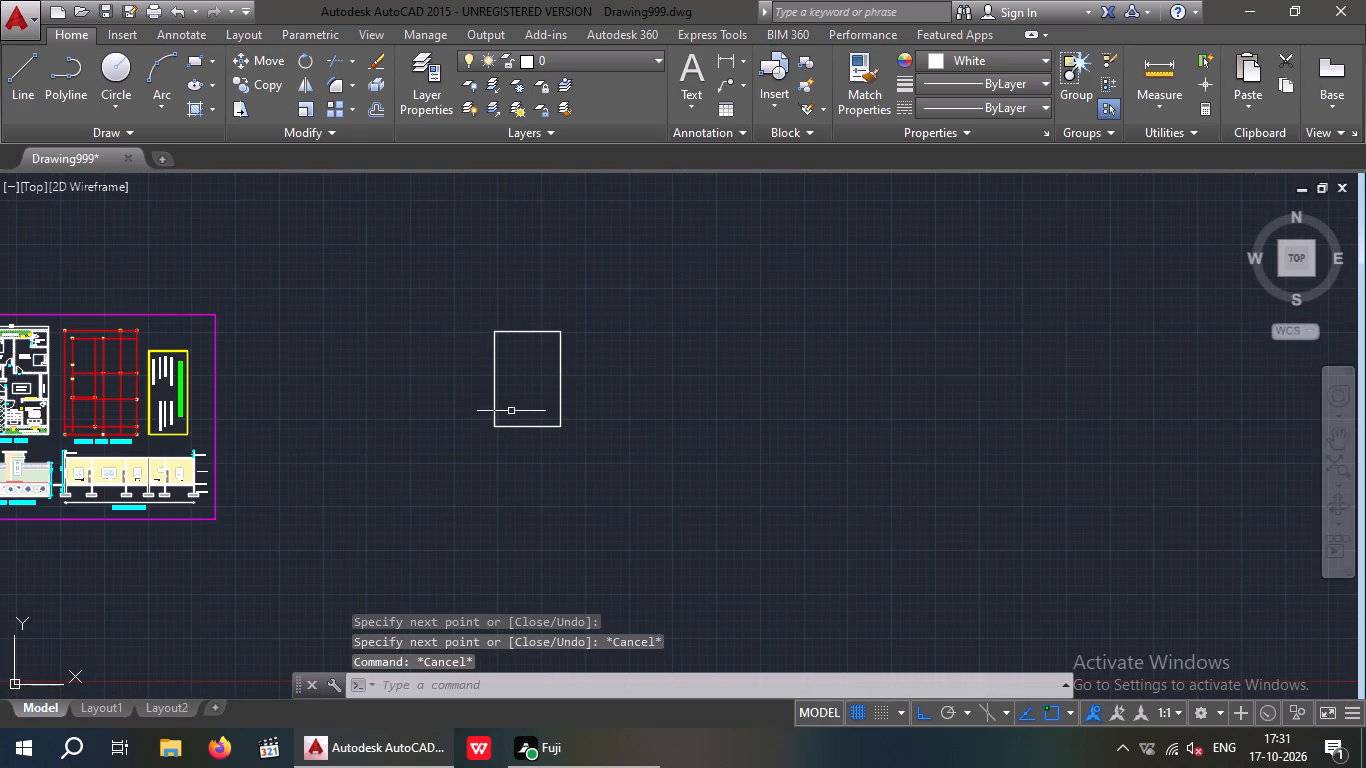
Offset all four sides of the rectangular outline 9" inward to form the outer walls.
{"action": "scroll", "coordinate": [509, 351], "scroll_direction": "up", "scroll_amount": 2}
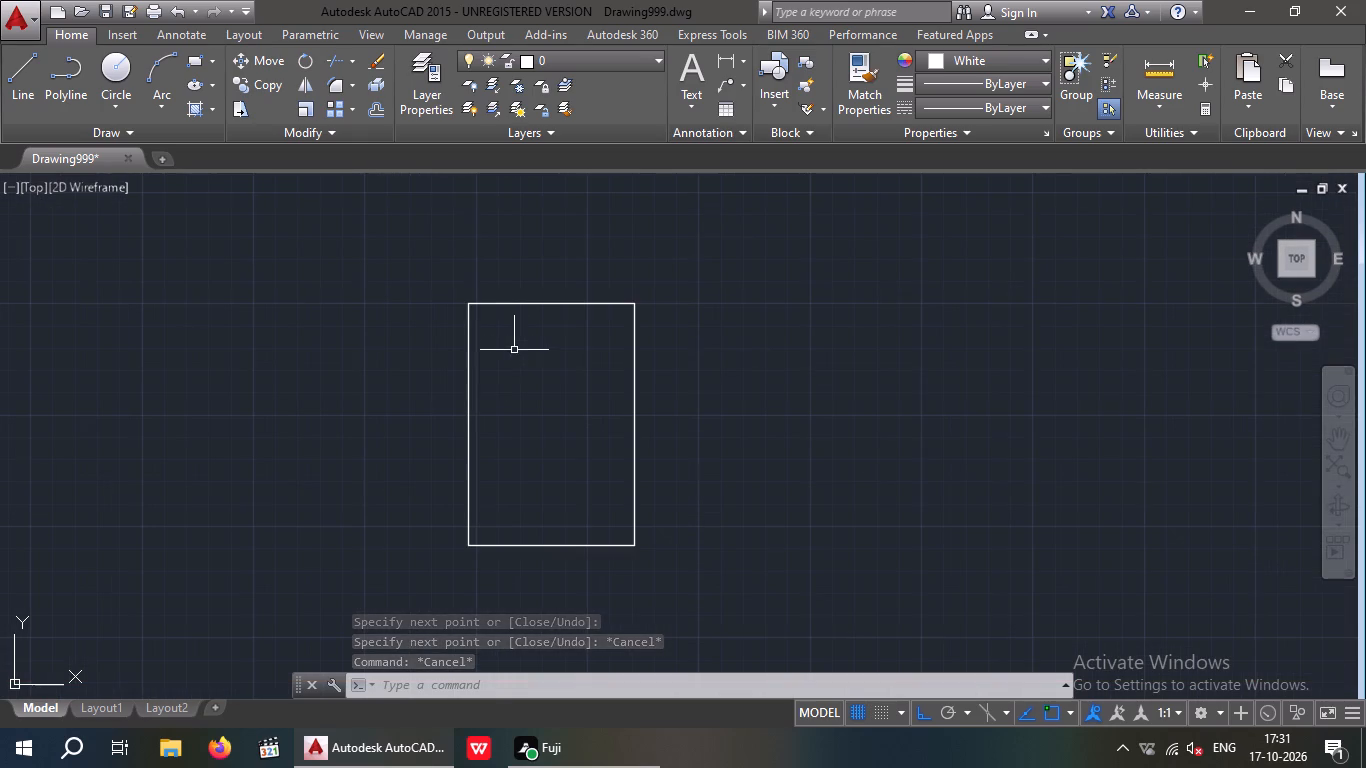
{"action": "key", "text": "Escape"}
{"action": "key", "text": "Escape"}
{"action": "key", "text": "o"}
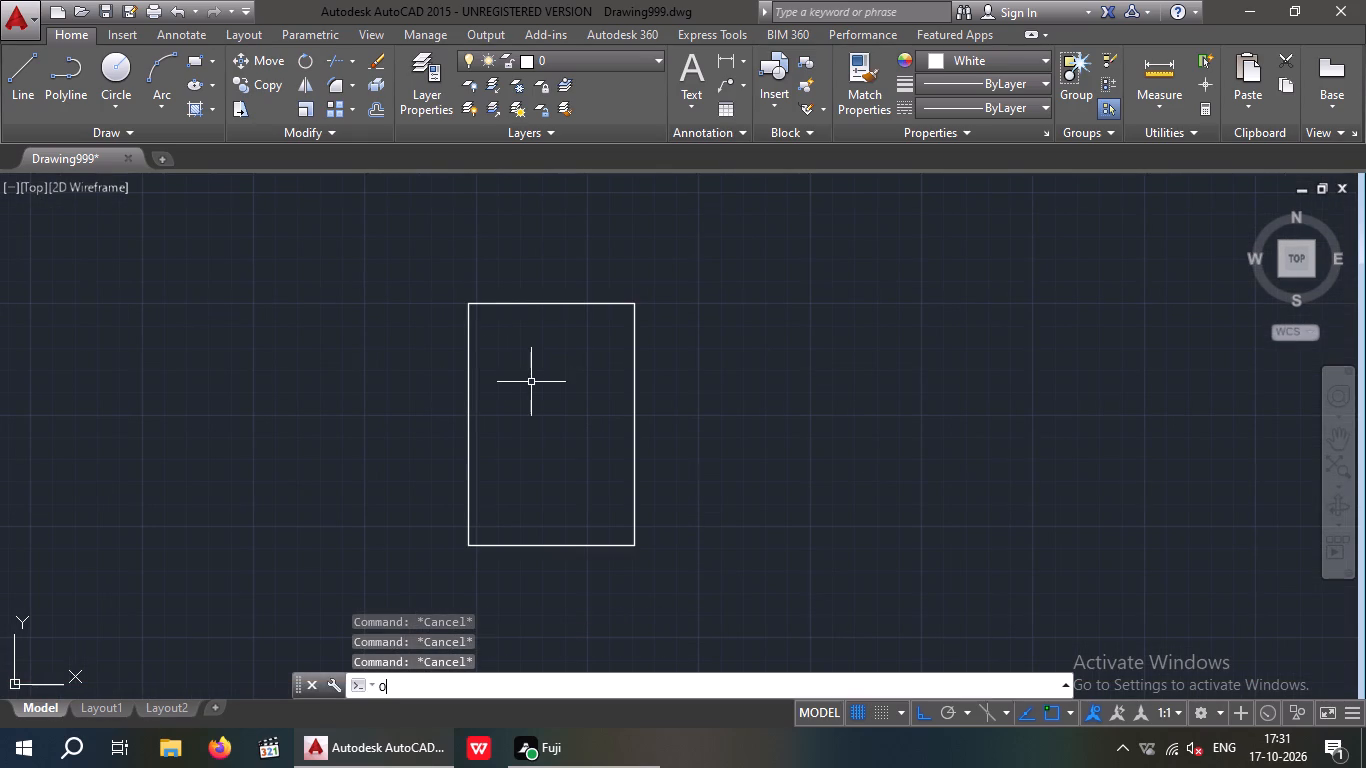
{"action": "key", "text": "Return"}
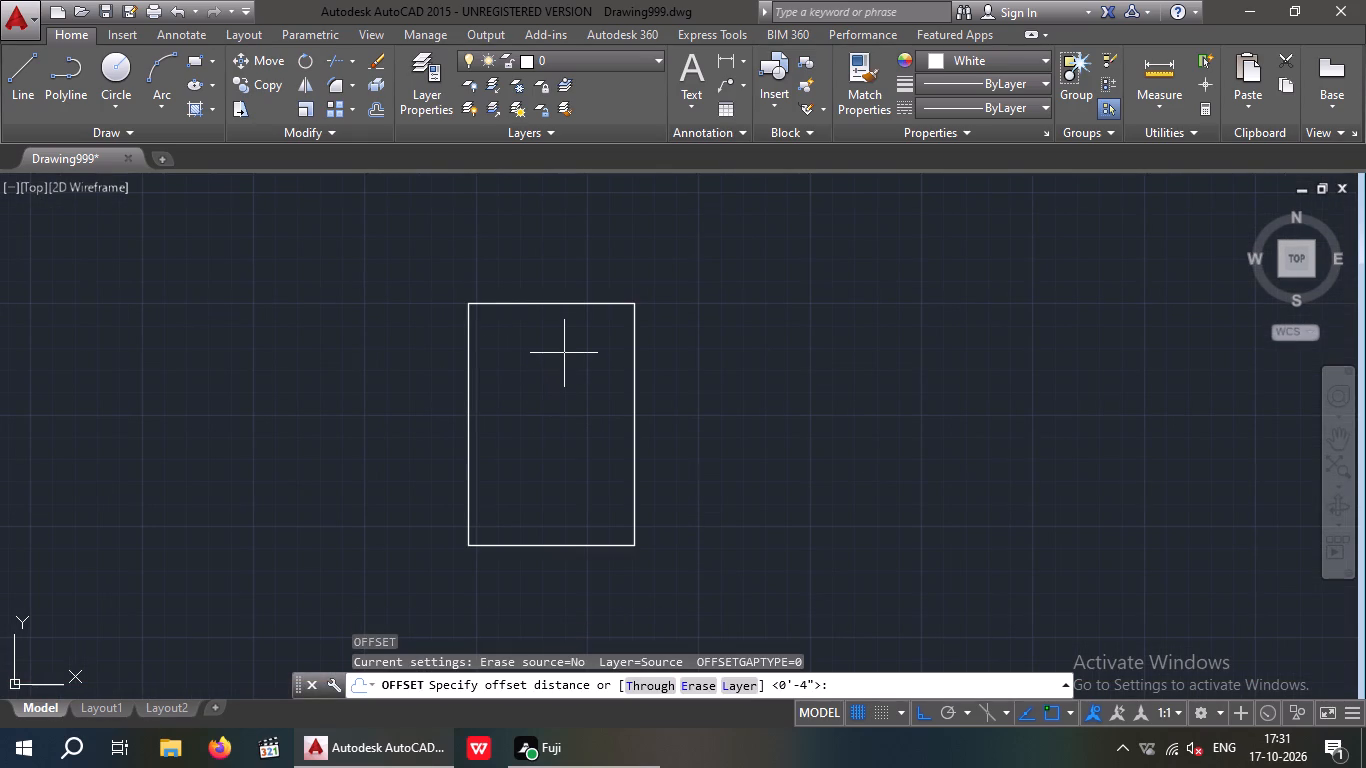
{"action": "key", "text": "9"}
{"action": "key", "text": "shift+quotedbl"}
{"action": "key", "text": "Return"}
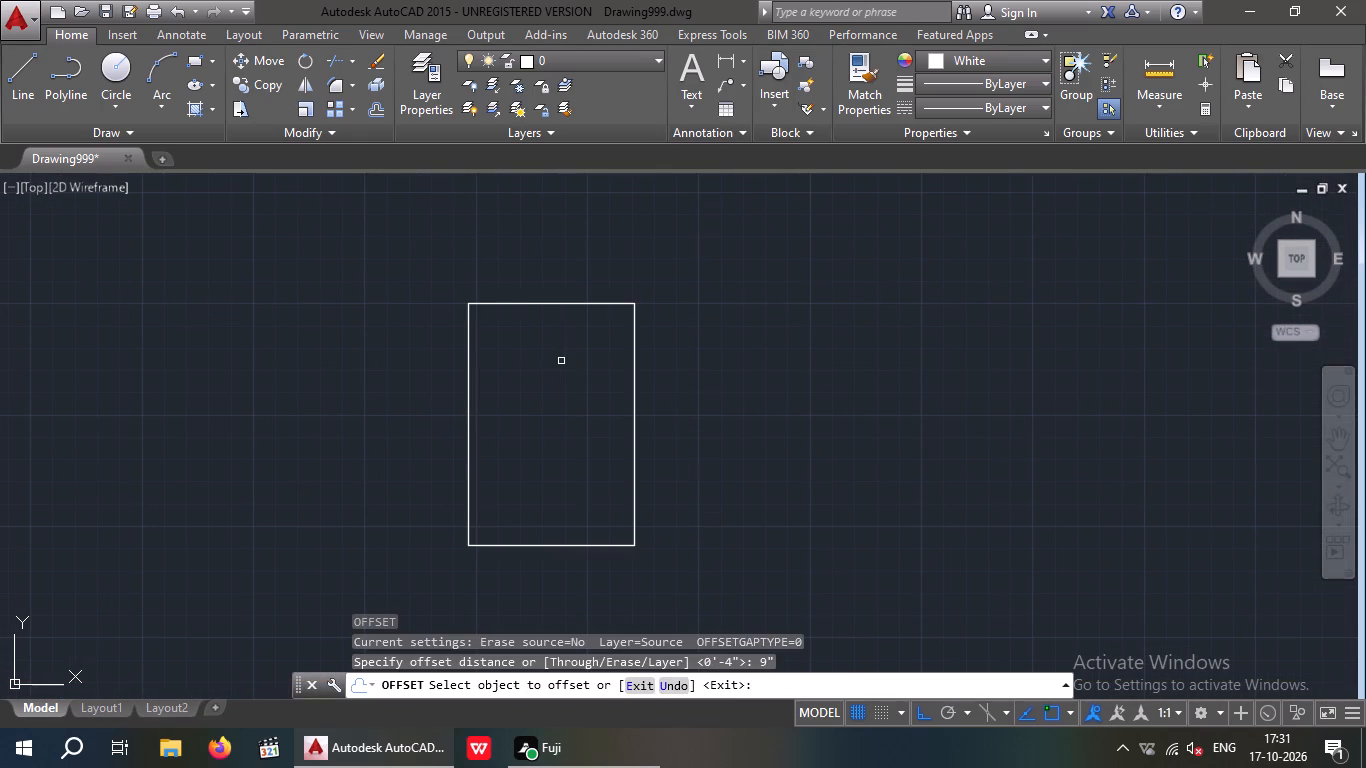
{"action": "left_click", "coordinate": [533, 305]}
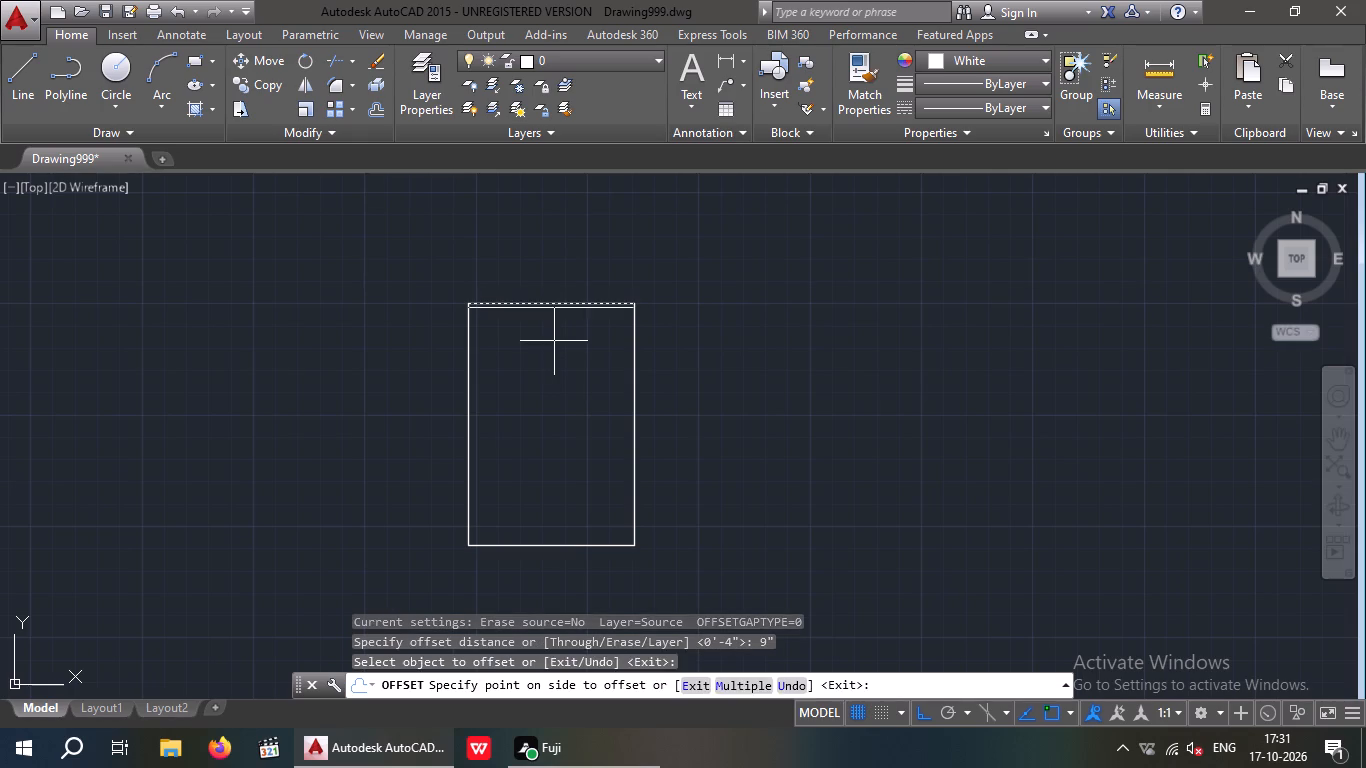
{"action": "left_click", "coordinate": [554, 341]}
{"action": "left_click_drag", "start_coordinate": [468, 361], "coordinate": [479, 361]}
{"action": "left_click", "coordinate": [519, 361]}
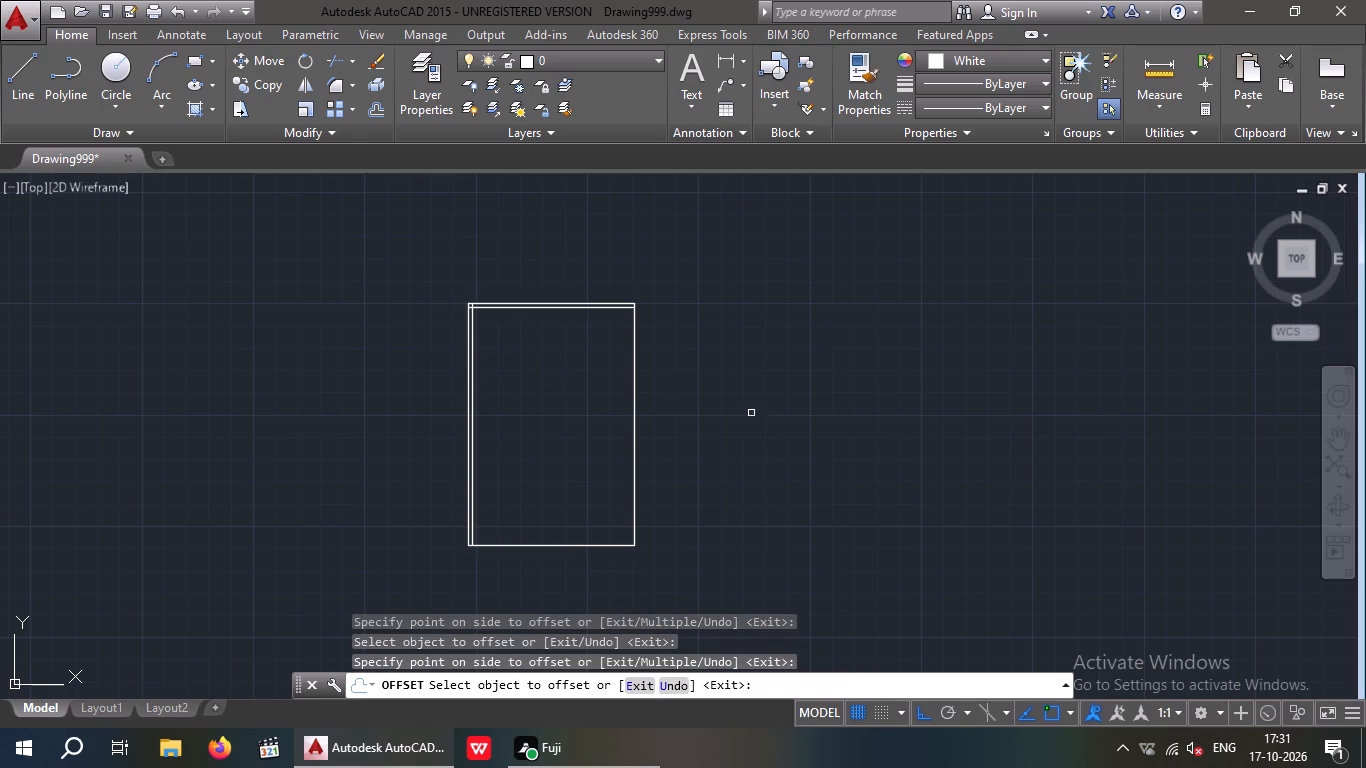
{"action": "left_click_drag", "start_coordinate": [636, 388], "coordinate": [623, 393]}
{"action": "left_click", "coordinate": [599, 403]}
{"action": "left_click", "coordinate": [590, 547]}
{"action": "left_click", "coordinate": [589, 520]}
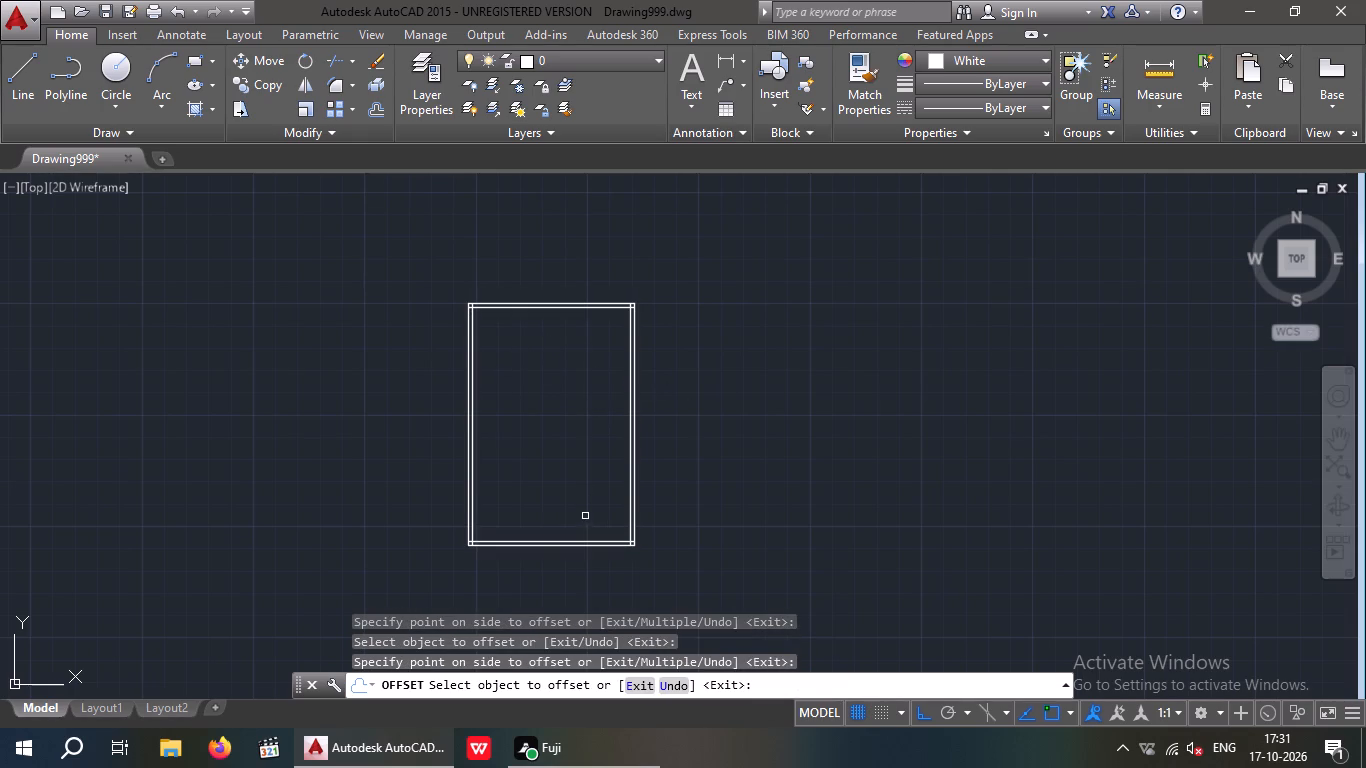
{"action": "key", "text": "Escape"}
{"action": "key", "text": "Escape"}
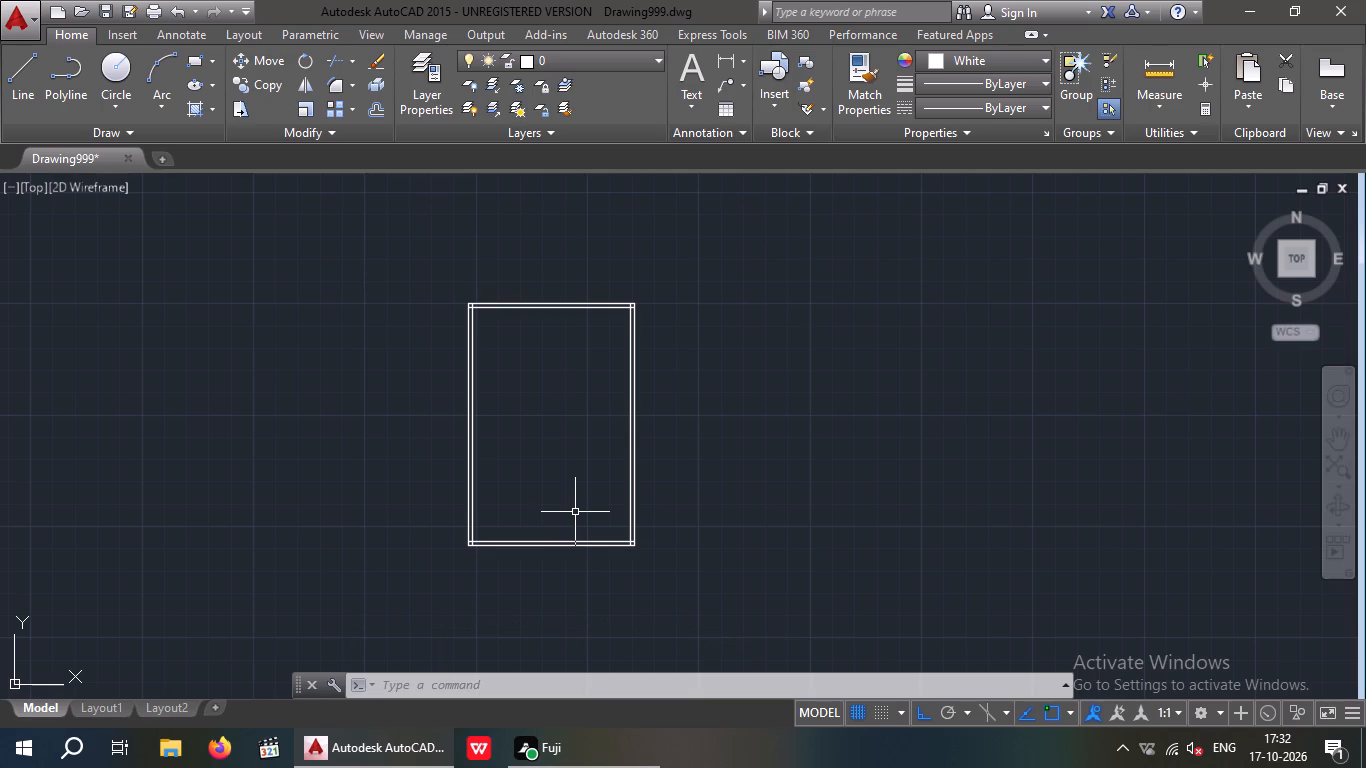
Offset the inner line of the east wall 10'3" toward the plan's interior to place a vertical partition line.
{"action": "key", "text": "Escape"}
{"action": "key", "text": "Escape"}
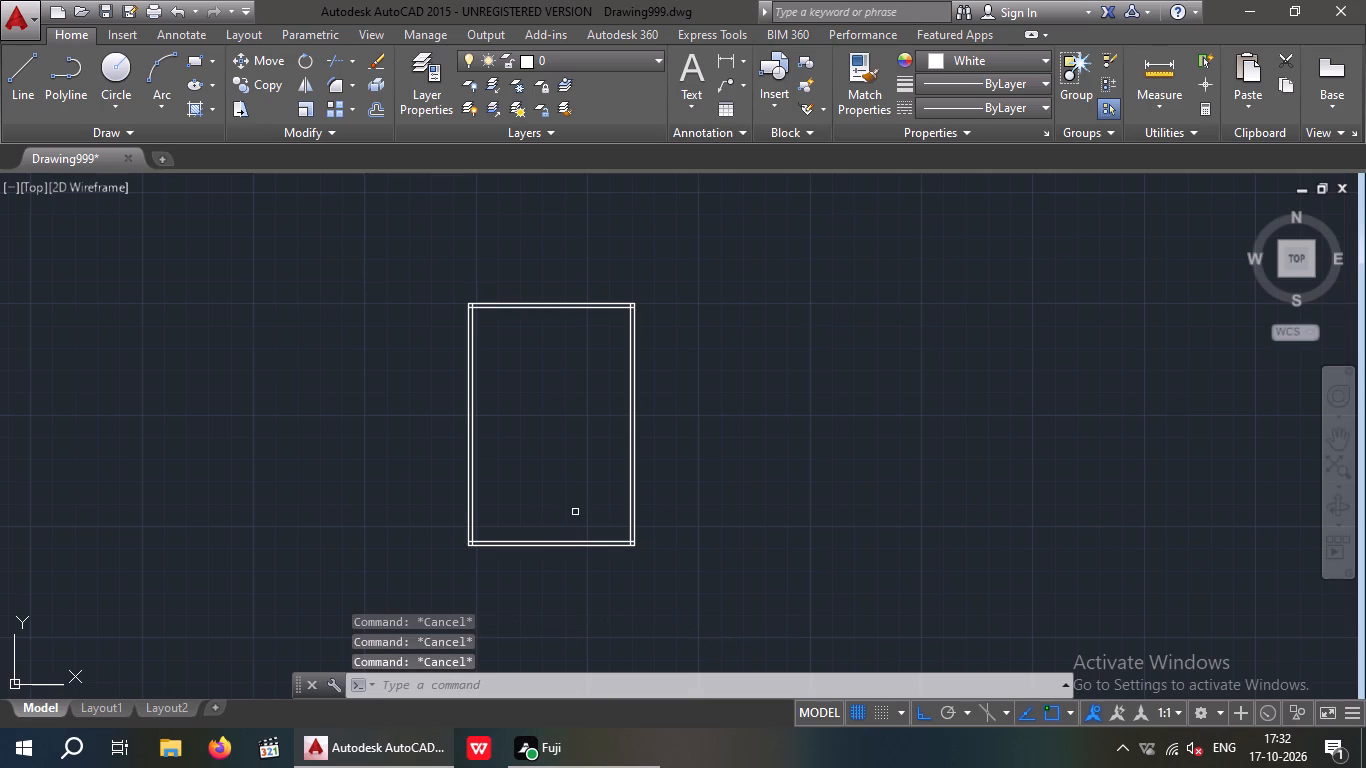
{"action": "key", "text": "o"}
{"action": "key", "text": "Return"}
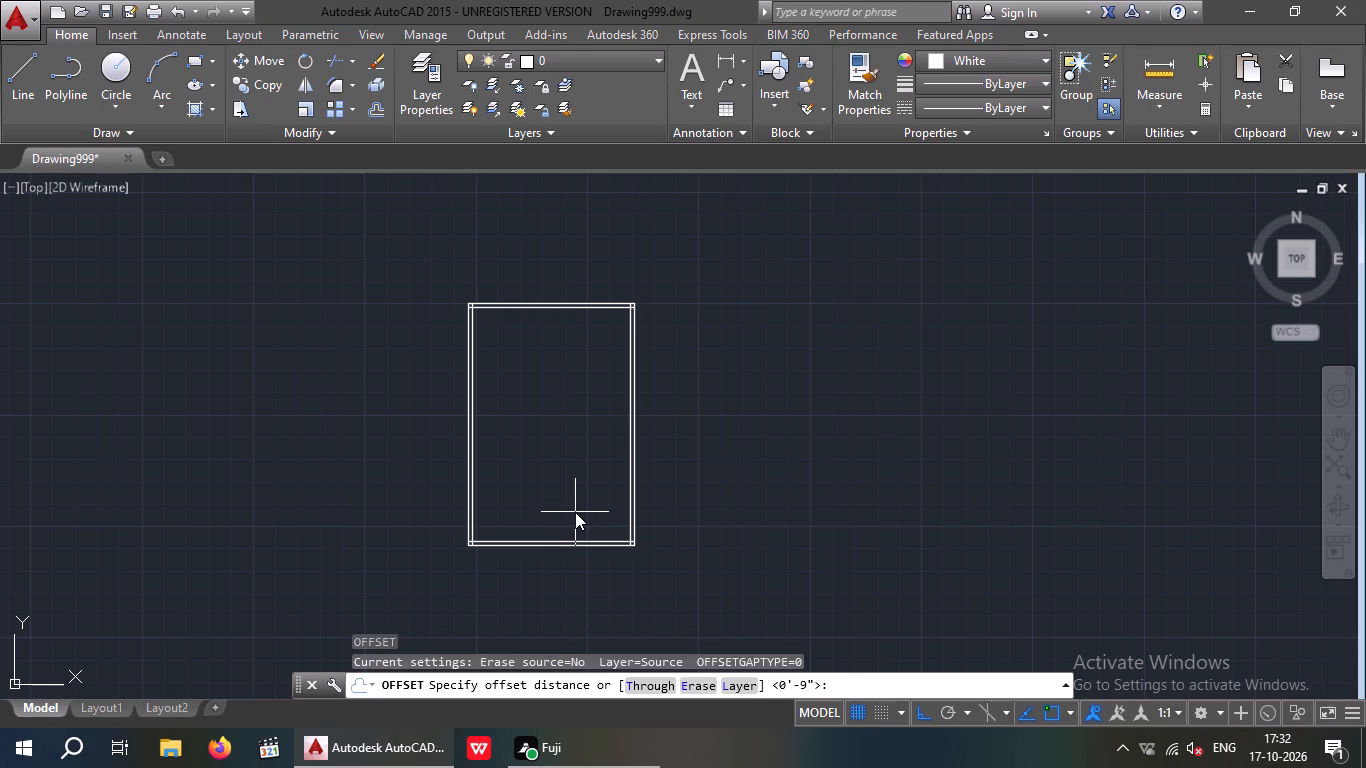
{"action": "type", "text": "10'3"}
{"action": "key", "text": "shift+quotedbl"}
{"action": "key", "text": "Return"}
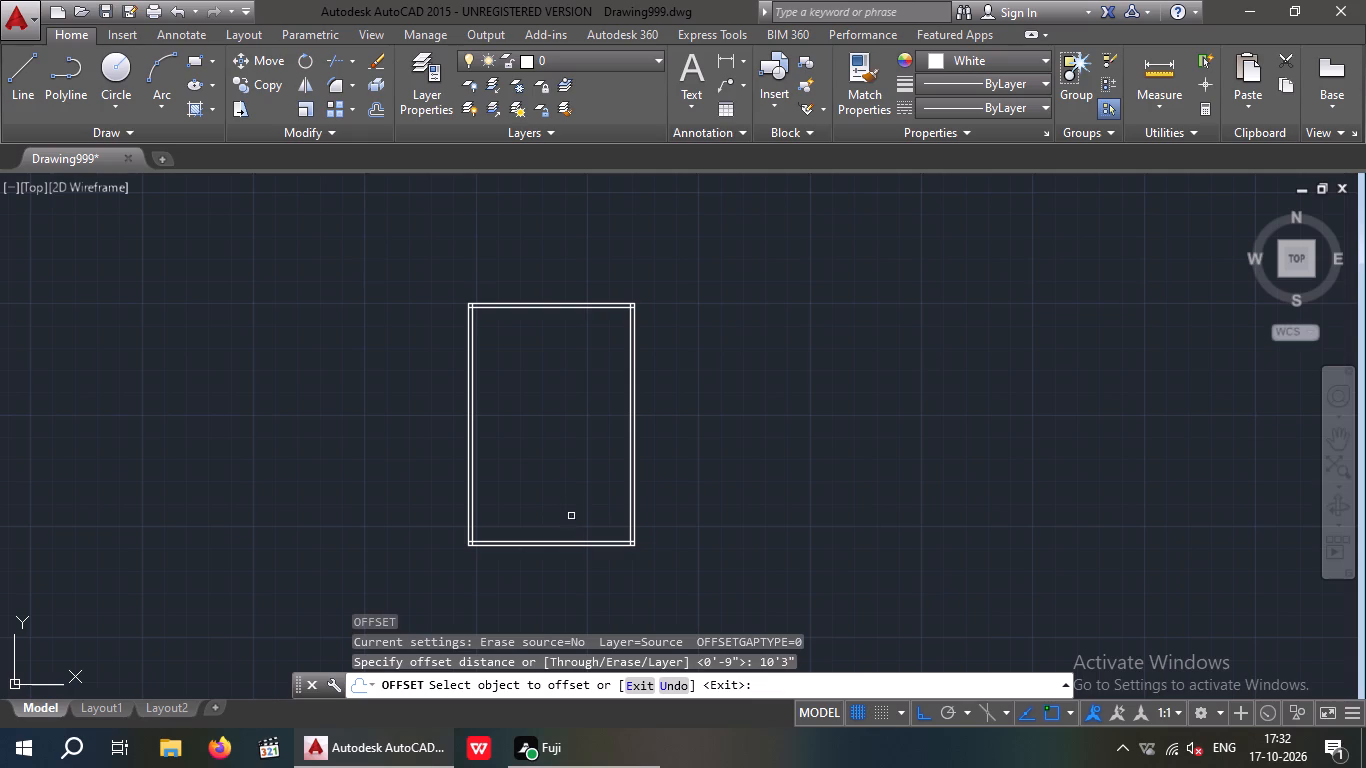
{"action": "scroll", "coordinate": [622, 412], "scroll_direction": "up", "scroll_amount": 2}
{"action": "left_click_drag", "start_coordinate": [635, 405], "coordinate": [574, 414]}
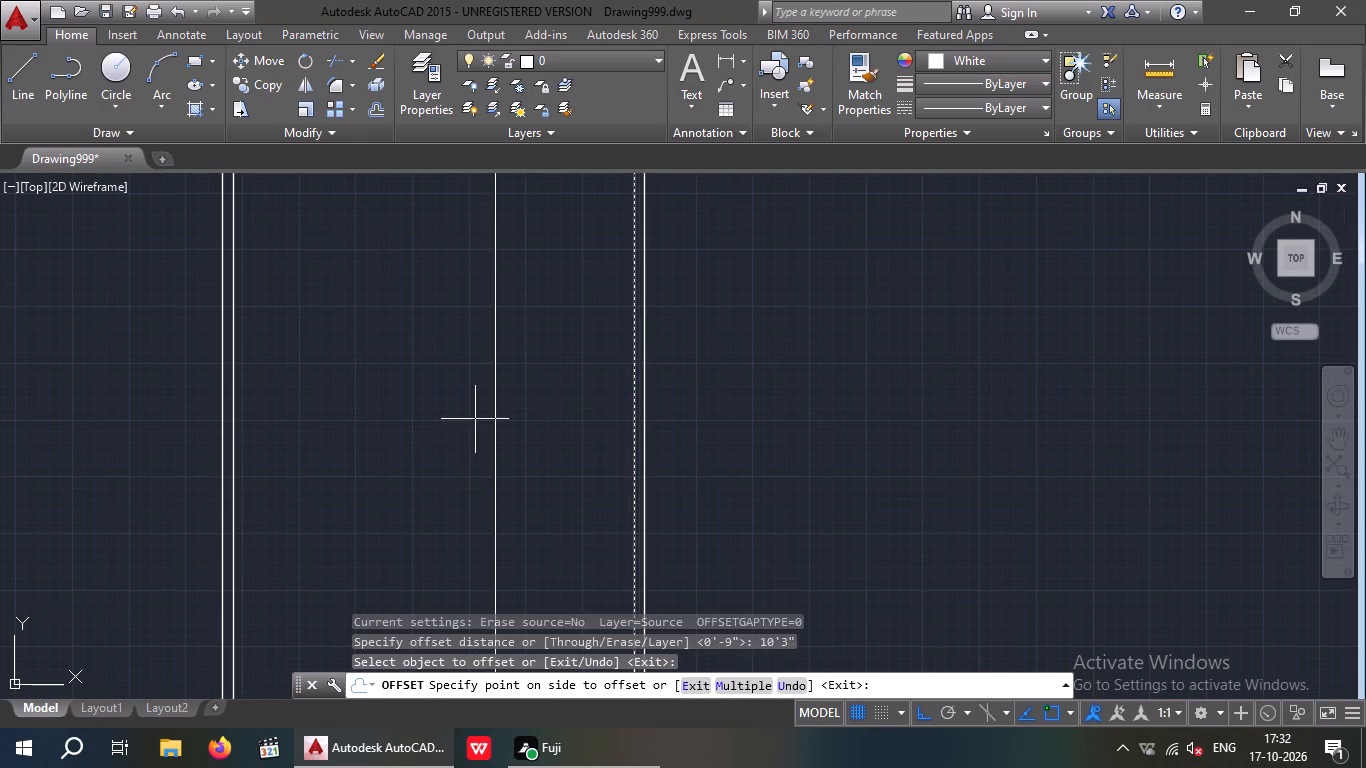
{"action": "left_click", "coordinate": [474, 419]}
{"action": "scroll", "coordinate": [482, 419], "scroll_direction": "down", "scroll_amount": 2}
{"action": "key", "text": "Escape"}
{"action": "key", "text": "Escape"}
Offset the vertical partition line 6" to the west to give the interior wall its thickness.
{"action": "key", "text": "o"}
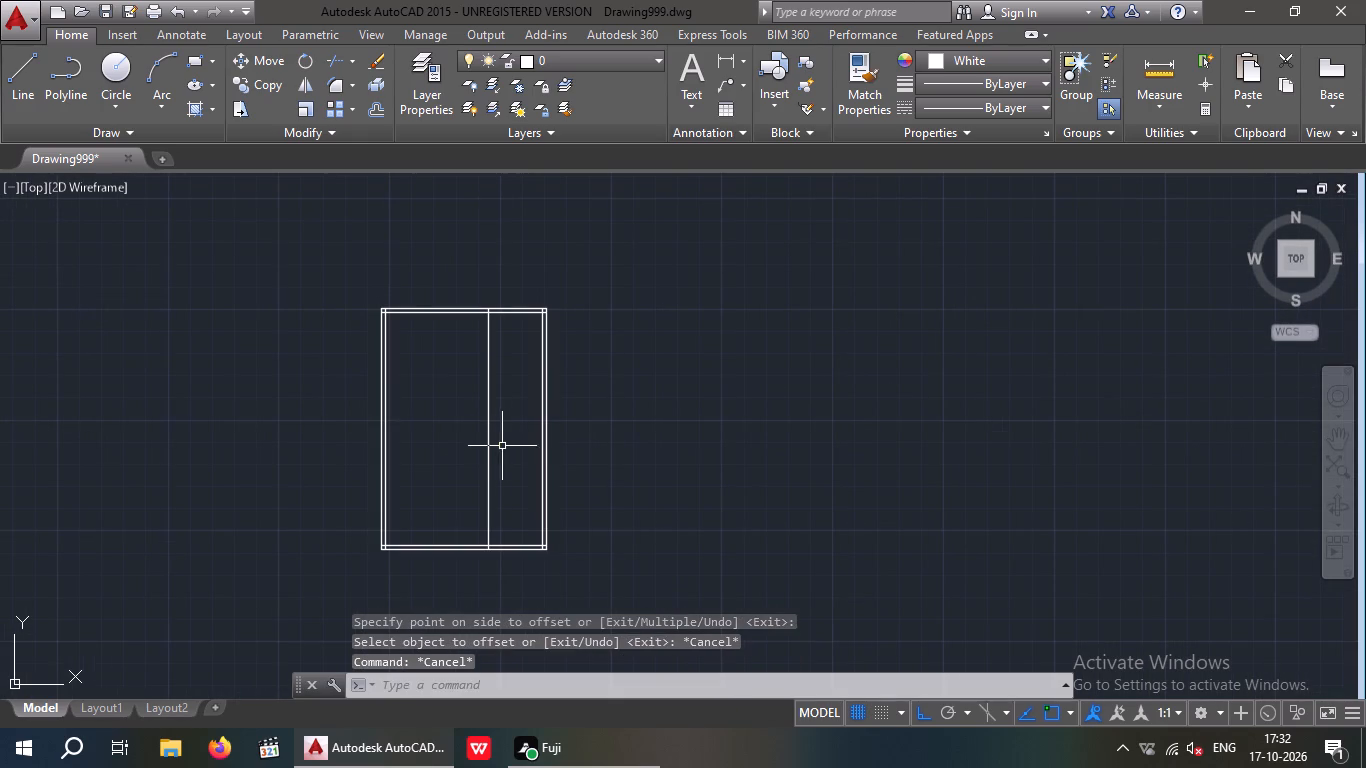
{"action": "key", "text": "Return"}
{"action": "key", "text": "6"}
{"action": "key", "text": "shift+quotedbl"}
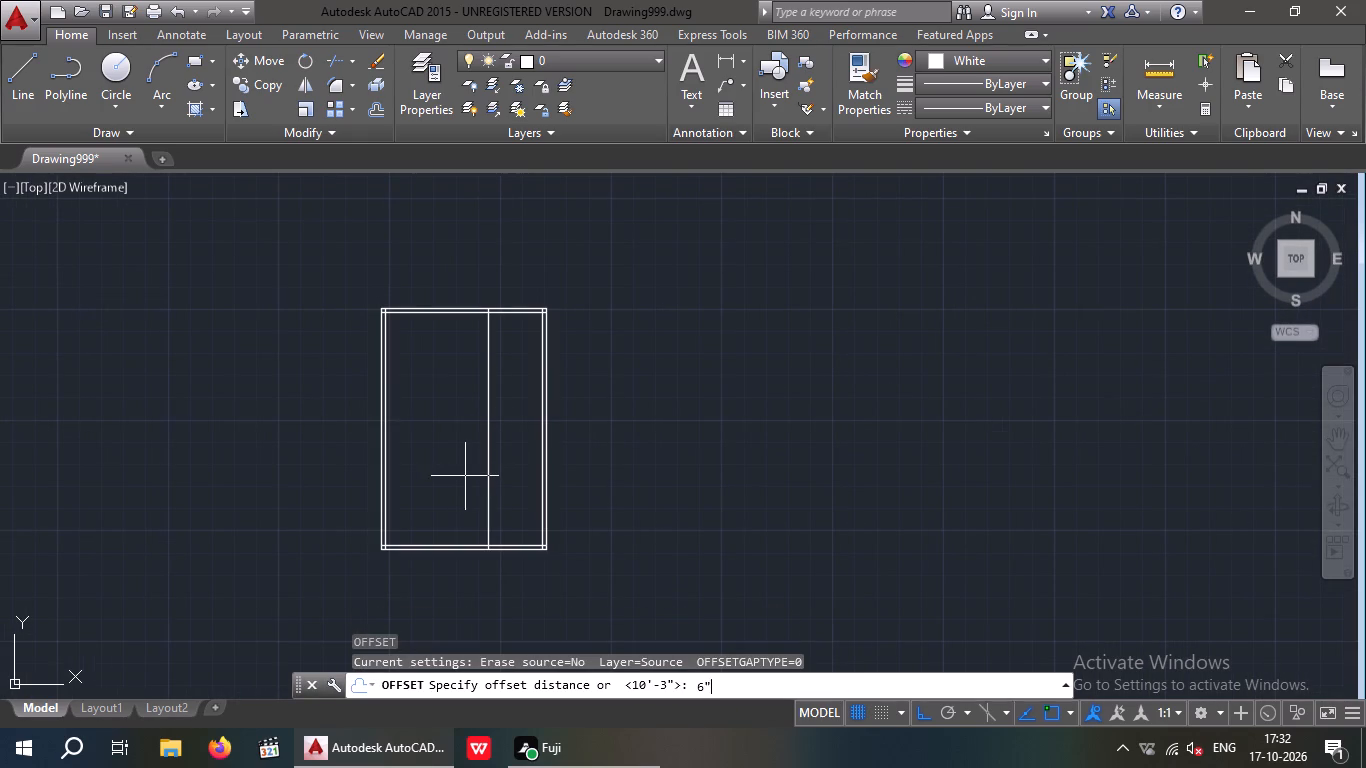
{"action": "key", "text": "Return"}
{"action": "left_click_drag", "start_coordinate": [490, 433], "coordinate": [438, 435]}
{"action": "left_click", "coordinate": [434, 434]}
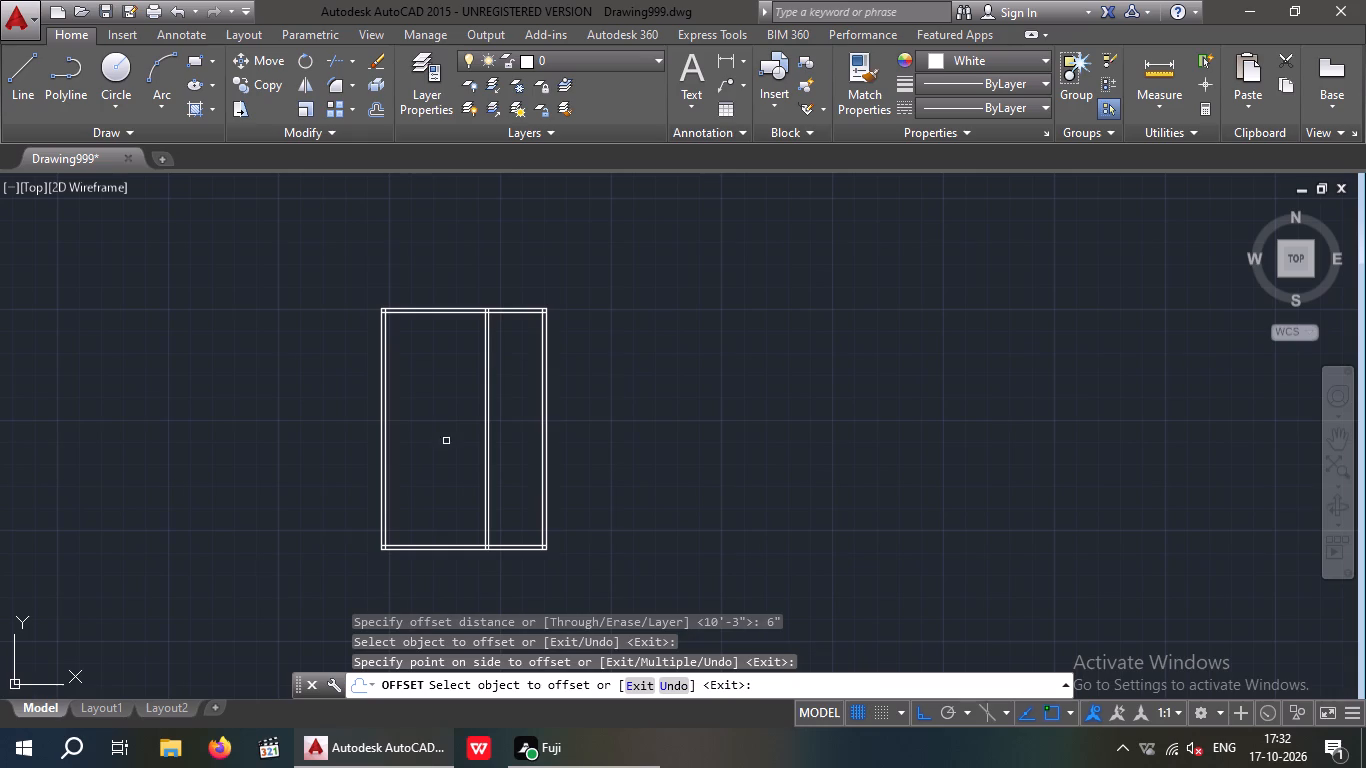
{"action": "key", "text": "Escape"}
{"action": "key", "text": "Escape"}
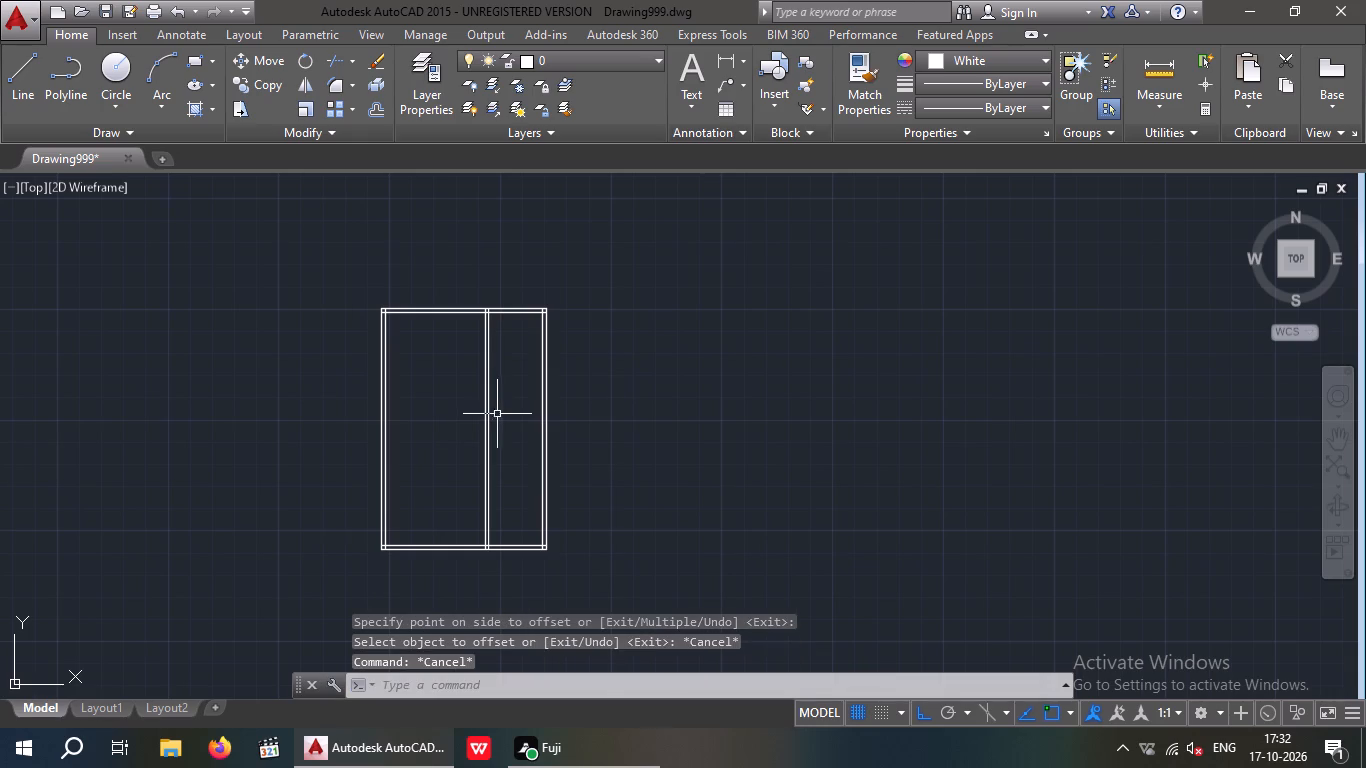
Offset the inner line of the north wall 12' south to place a horizontal partition line.
{"action": "key", "text": "o"}
{"action": "key", "text": "Return"}
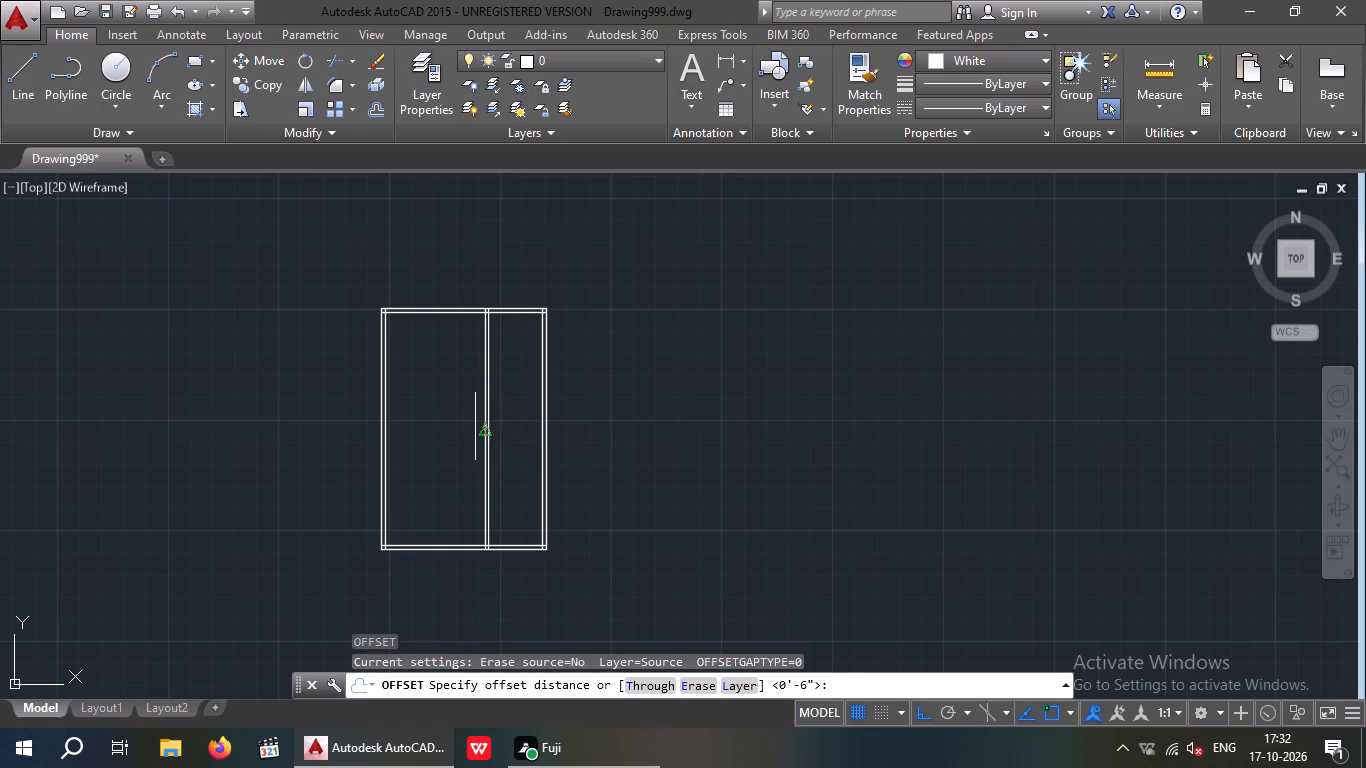
{"action": "type", "text": "12"}
{"action": "key", "text": "apostrophe"}
{"action": "key", "text": "Return"}
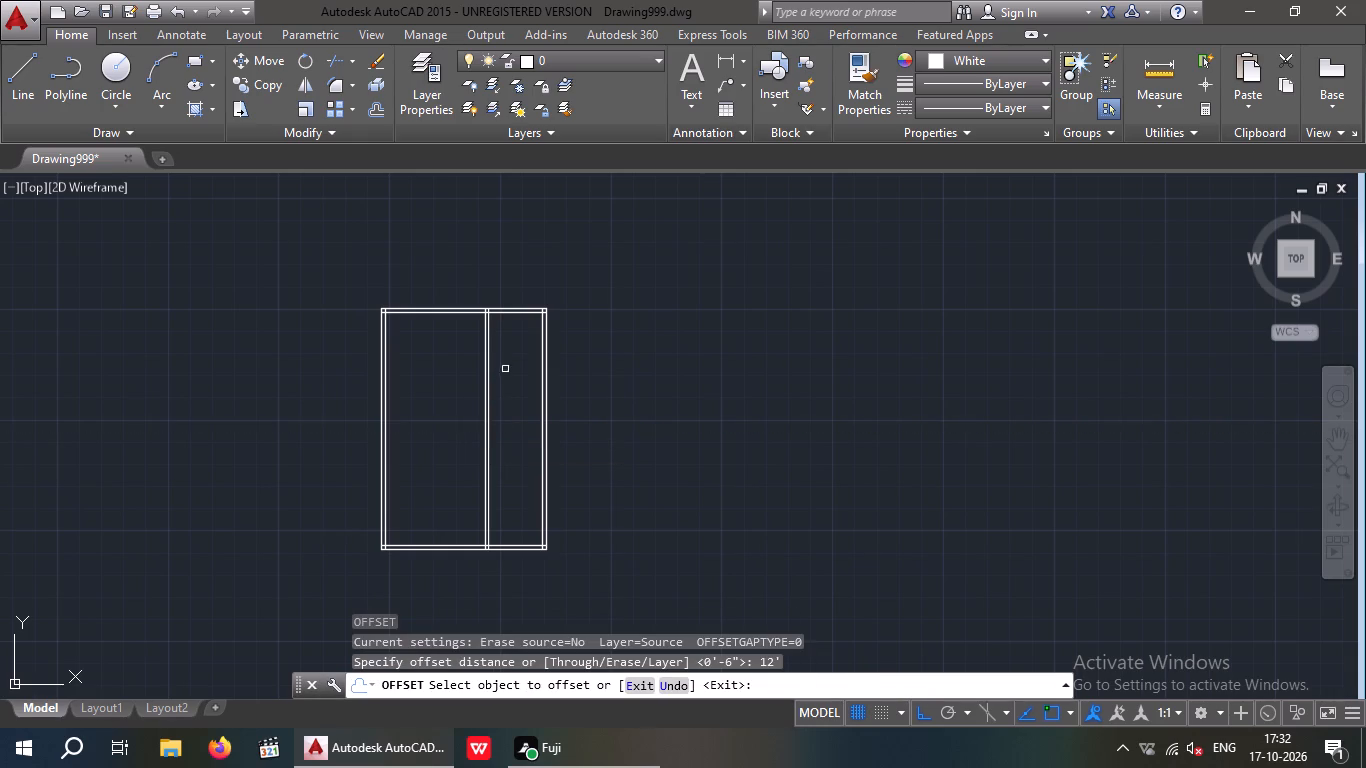
{"action": "scroll", "coordinate": [513, 332], "scroll_direction": "up", "scroll_amount": 2}
{"action": "left_click_drag", "start_coordinate": [503, 284], "coordinate": [508, 310]}
{"action": "left_click", "coordinate": [522, 358]}
{"action": "key", "text": "Escape"}
{"action": "key", "text": "Escape"}
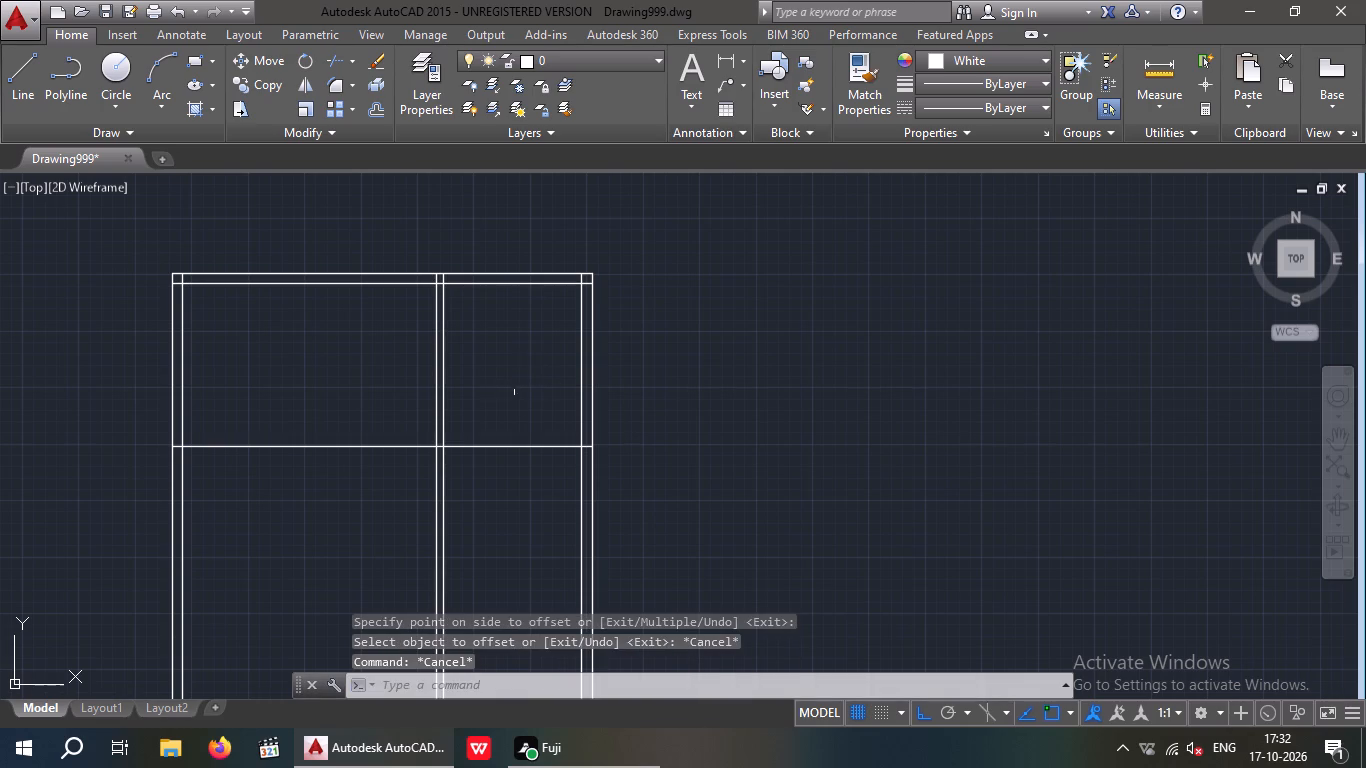
Offset the horizontal partition line 6" south to give the interior wall its thickness.
{"action": "key", "text": "o"}
{"action": "key", "text": "Return"}
{"action": "key", "text": "6"}
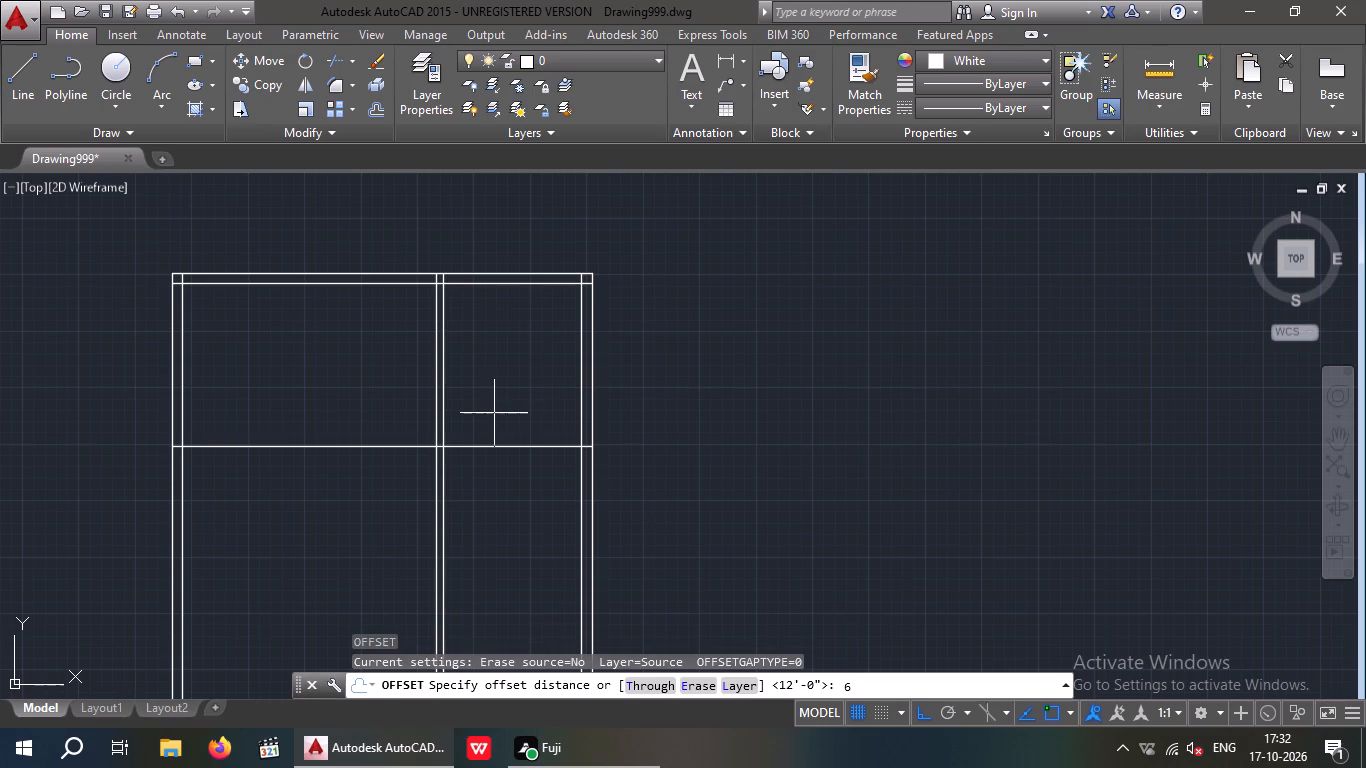
{"action": "key", "text": "shift+quotedbl"}
{"action": "key", "text": "Return"}
{"action": "left_click_drag", "start_coordinate": [502, 446], "coordinate": [503, 447]}
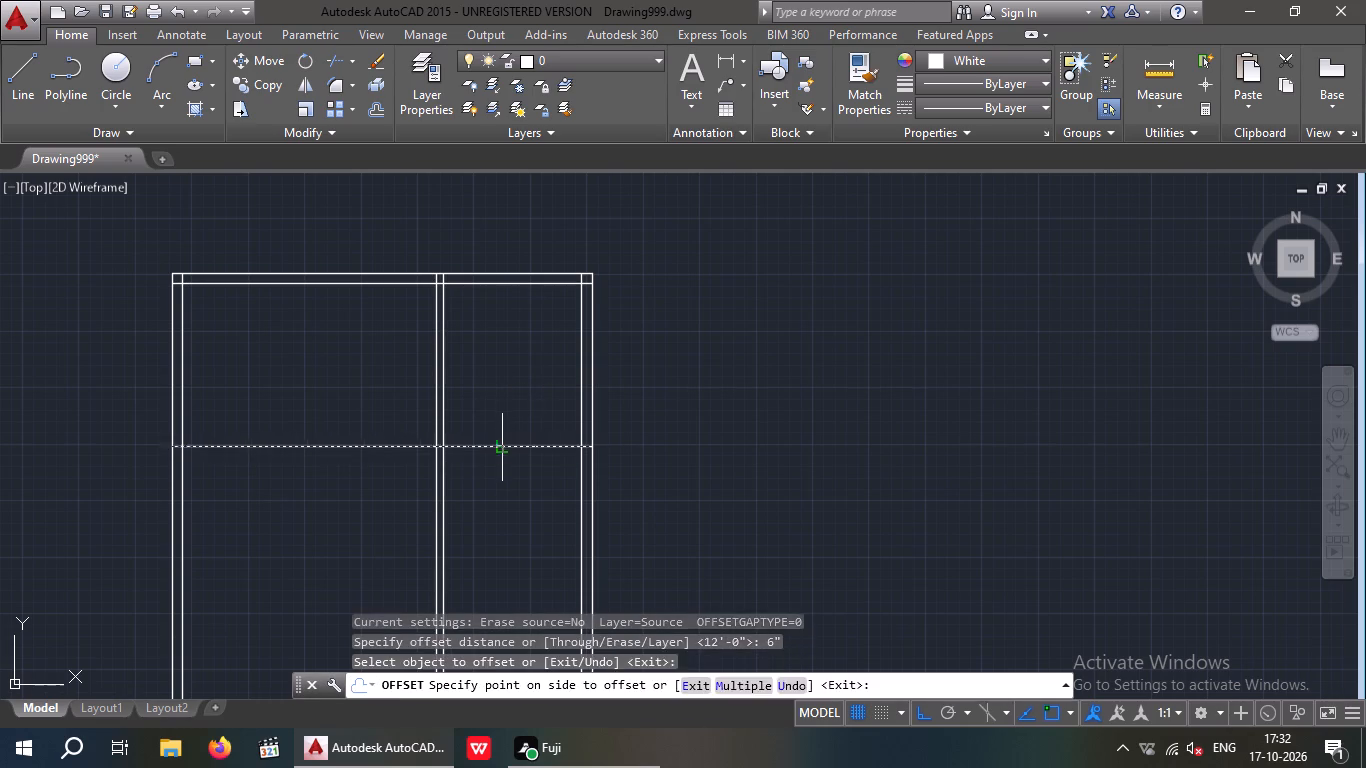
{"action": "left_click_drag", "start_coordinate": [503, 447], "coordinate": [505, 460]}
{"action": "left_click", "coordinate": [509, 479]}
{"action": "key", "text": "Escape"}
{"action": "key", "text": "Escape"}
{"action": "key", "text": "Escape"}
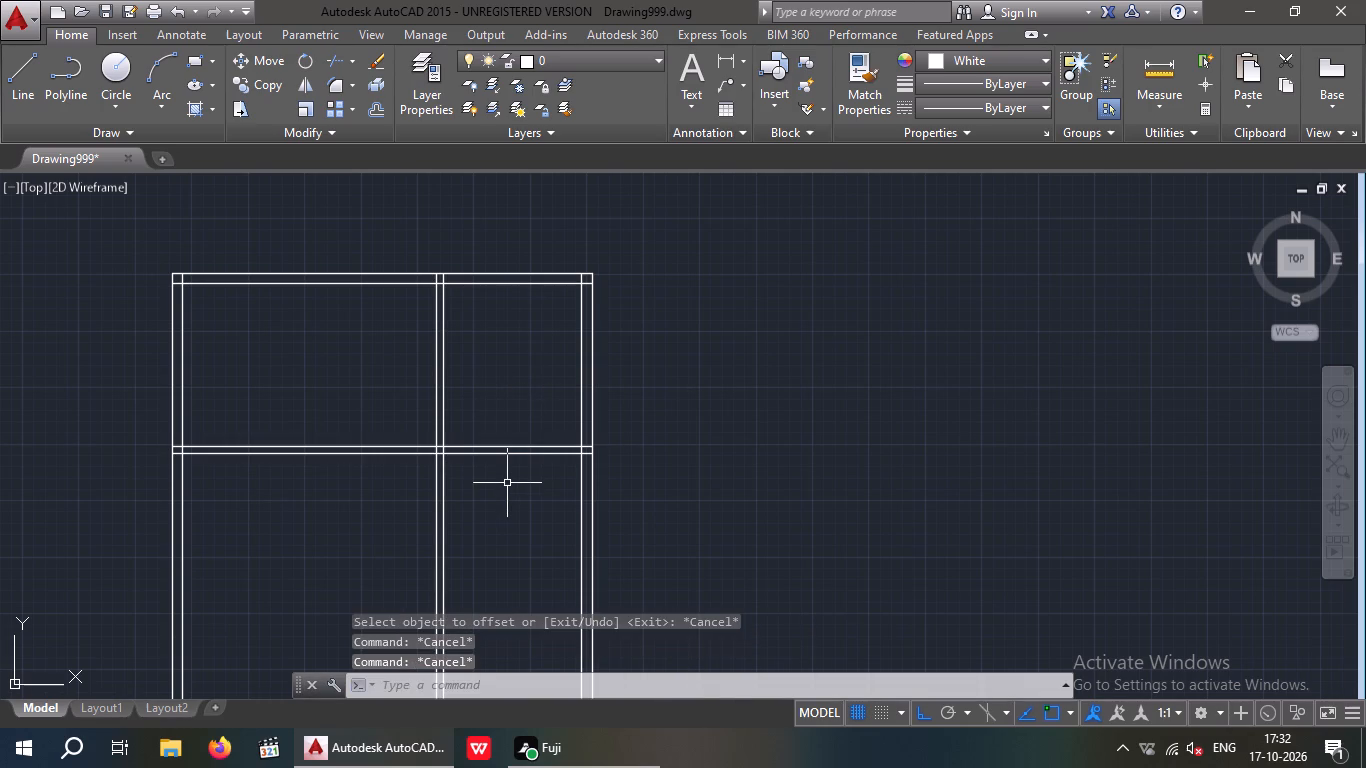
Trim the vertical partition south of the horizontal wall, and the horizontal wall between the west wall and the vertical partition.
{"action": "type", "text": "TR"}
{"action": "key", "text": "space"}
{"action": "key", "text": "space"}
{"action": "left_click_drag", "start_coordinate": [499, 479], "coordinate": [422, 509]}
{"action": "left_click", "coordinate": [398, 516]}
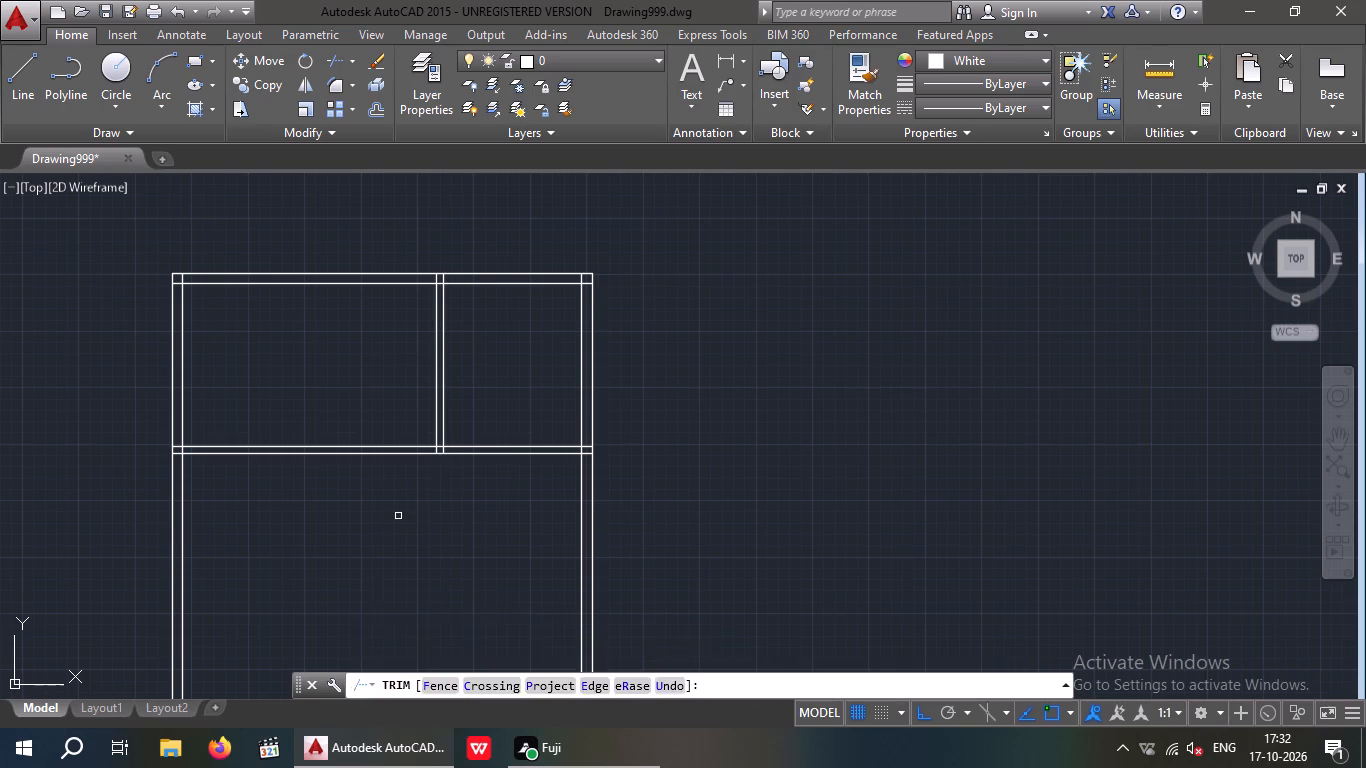
{"action": "left_click_drag", "start_coordinate": [396, 518], "coordinate": [343, 491]}
{"action": "left_click", "coordinate": [285, 439]}
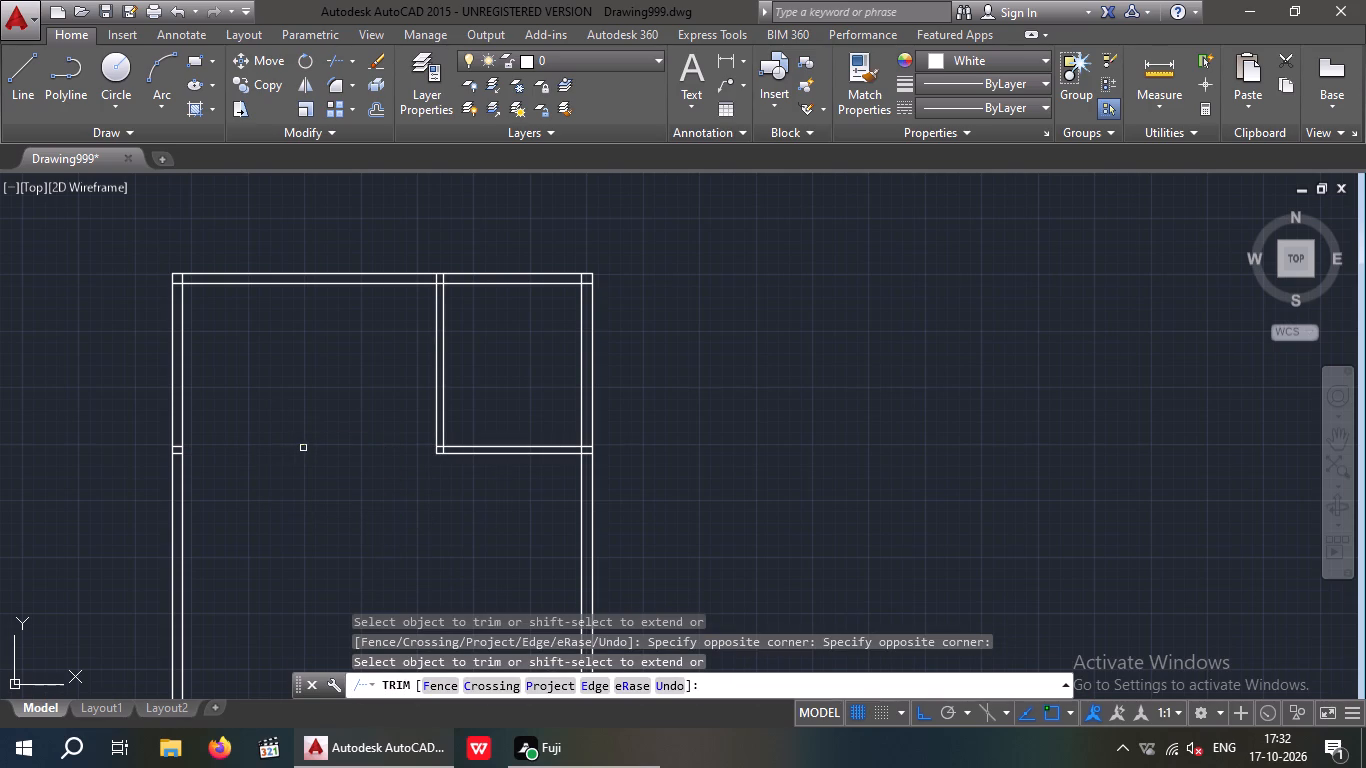
{"action": "key", "text": "Escape"}
{"action": "key", "text": "Escape"}
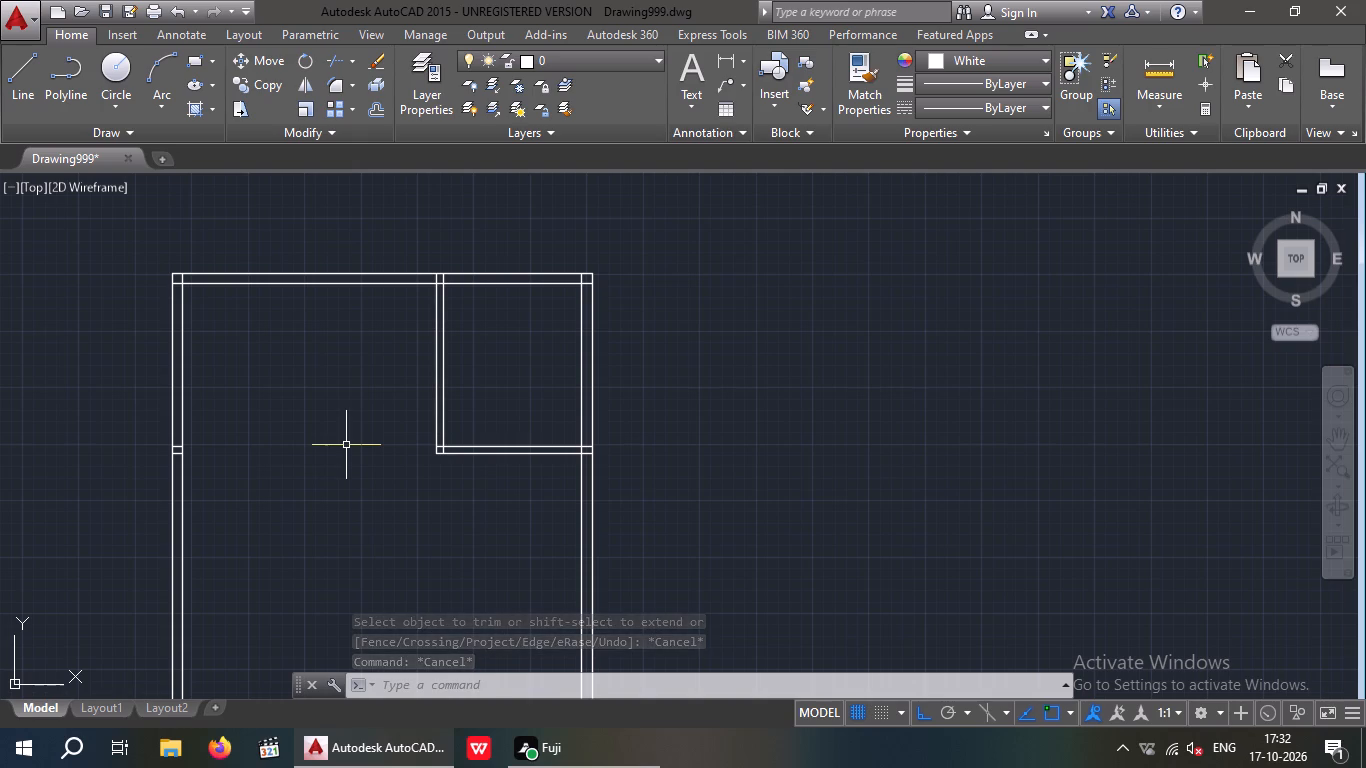
{"action": "key", "text": "Escape"}
Offset the west line of the vertical partition 4'9" west to place a second vertical partition line.
{"action": "key", "text": "o"}
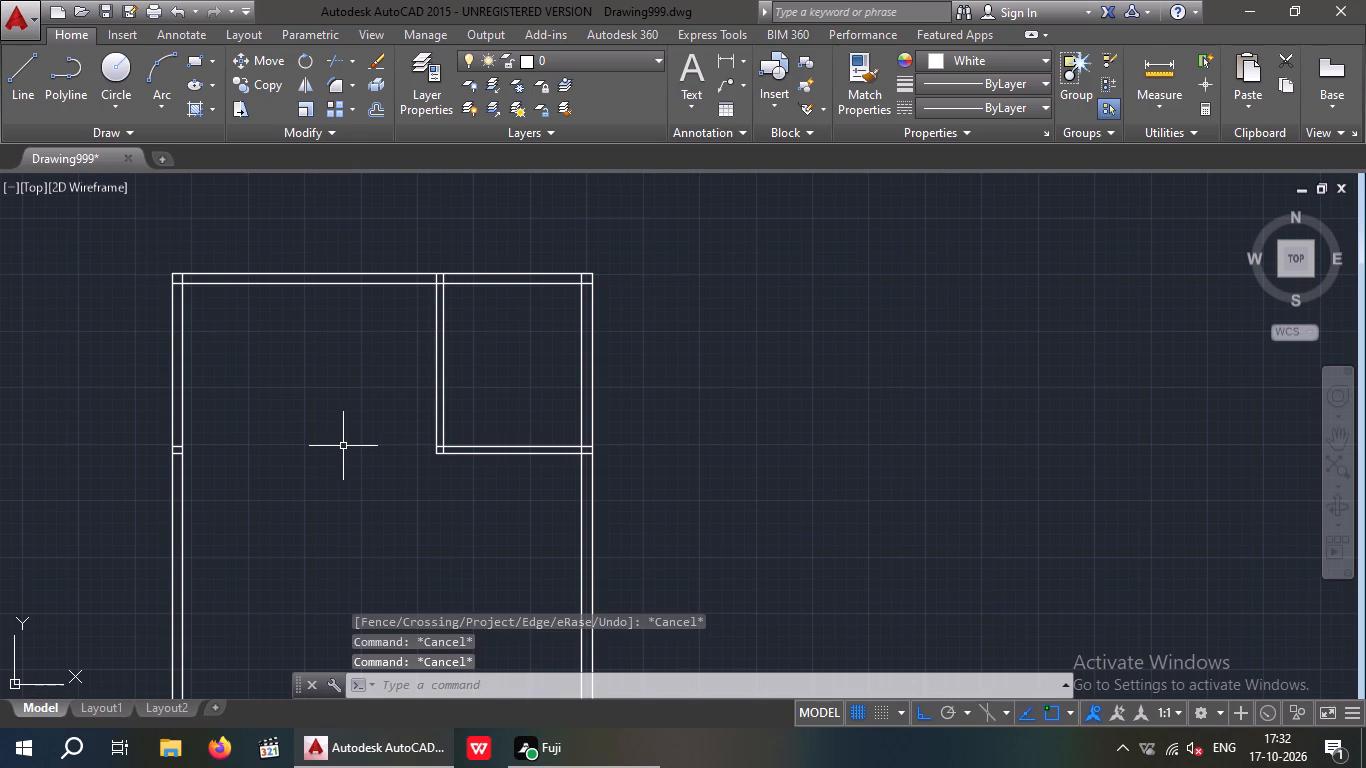
{"action": "key", "text": "Return"}
{"action": "type", "text": "4'9"}
{"action": "key", "text": "shift+quotedbl"}
{"action": "key", "text": "Return"}
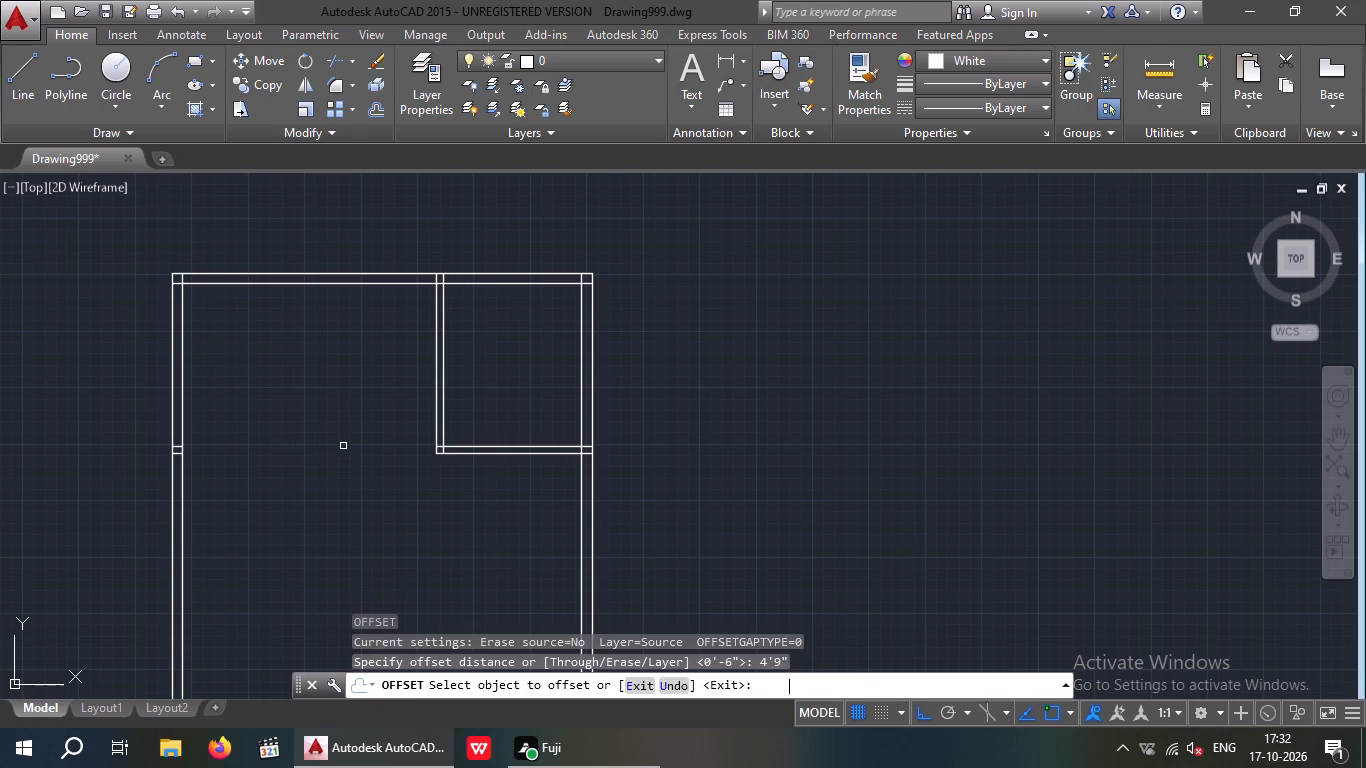
{"action": "left_click_drag", "start_coordinate": [438, 411], "coordinate": [423, 414]}
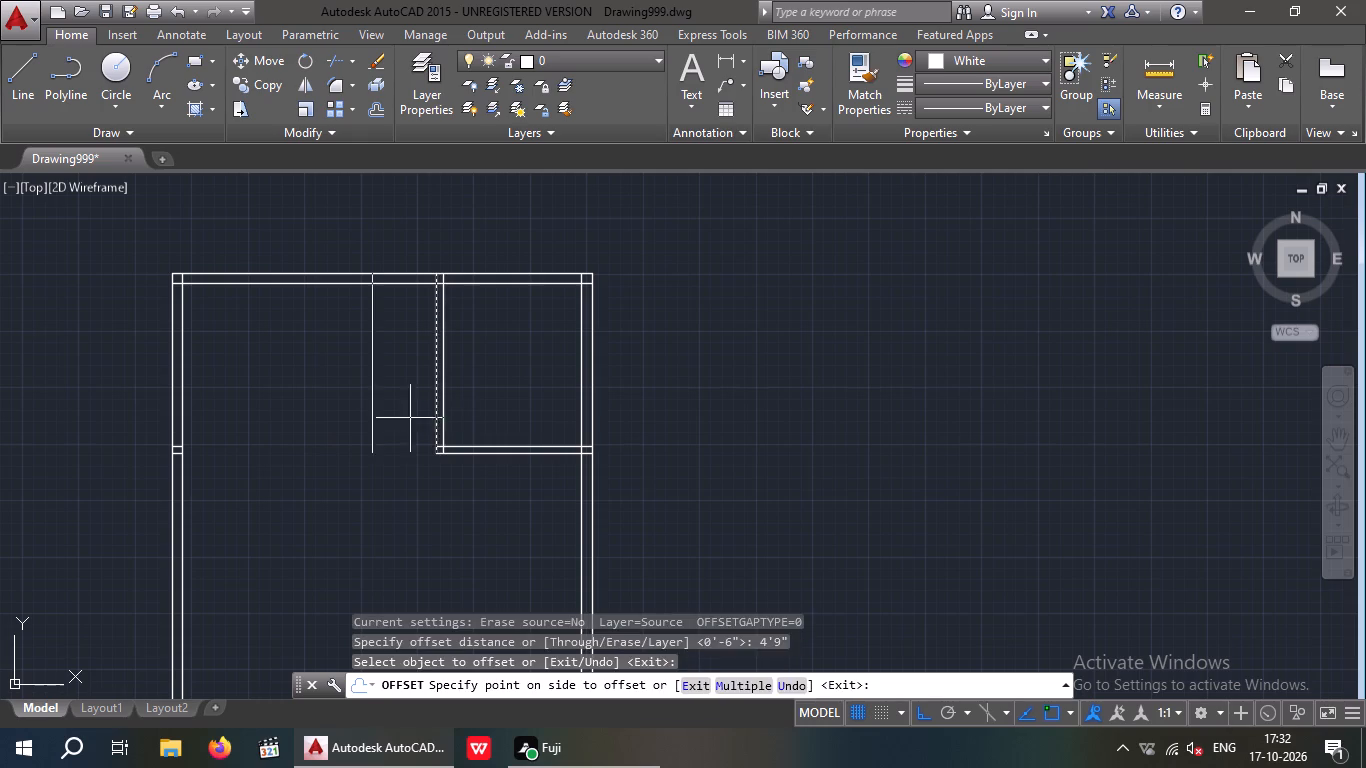
{"action": "left_click", "coordinate": [401, 422]}
{"action": "key", "text": "Escape"}
Offset the second vertical partition line 6" to the west to give that wall its thickness.
{"action": "key", "text": "o"}
{"action": "key", "text": "Return"}
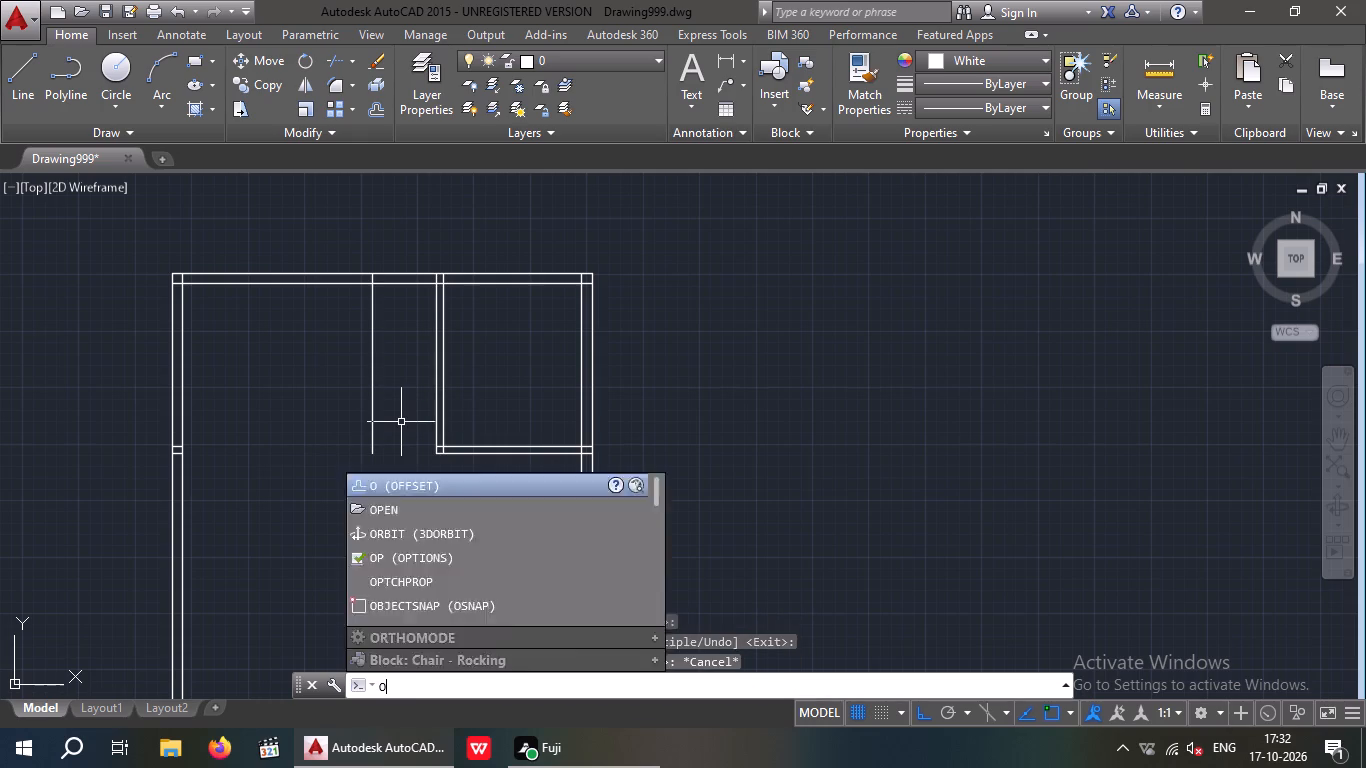
{"action": "key", "text": "6"}
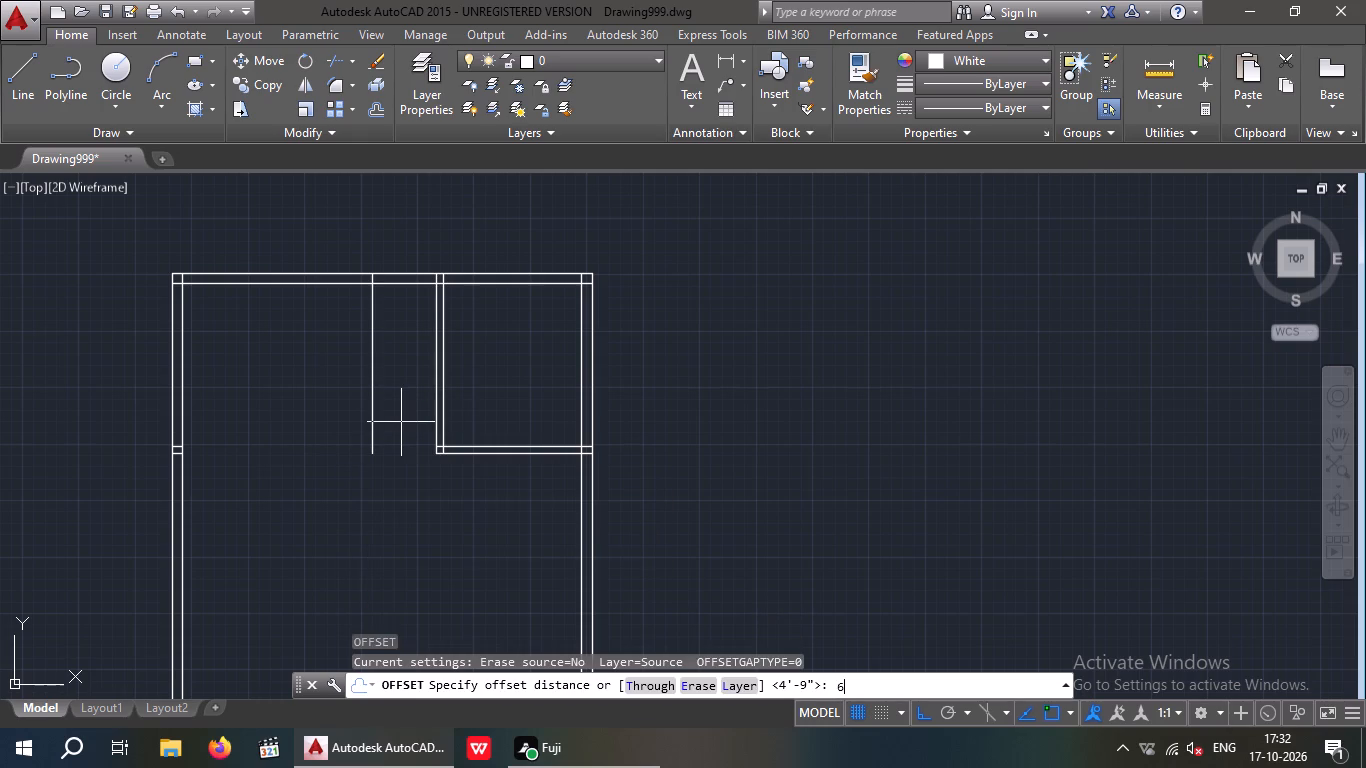
{"action": "key", "text": "shift+quotedbl"}
{"action": "key", "text": "Return"}
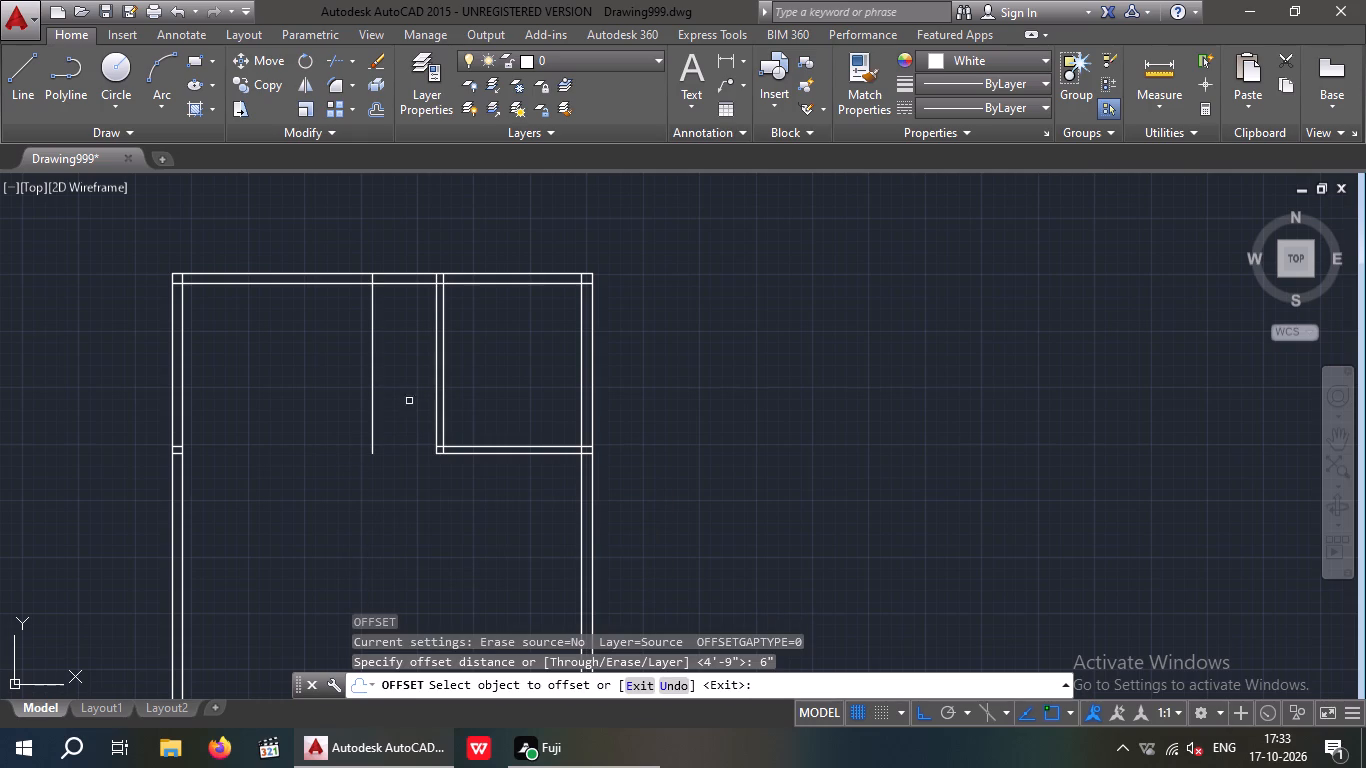
{"action": "left_click", "coordinate": [369, 373]}
{"action": "left_click", "coordinate": [362, 376]}
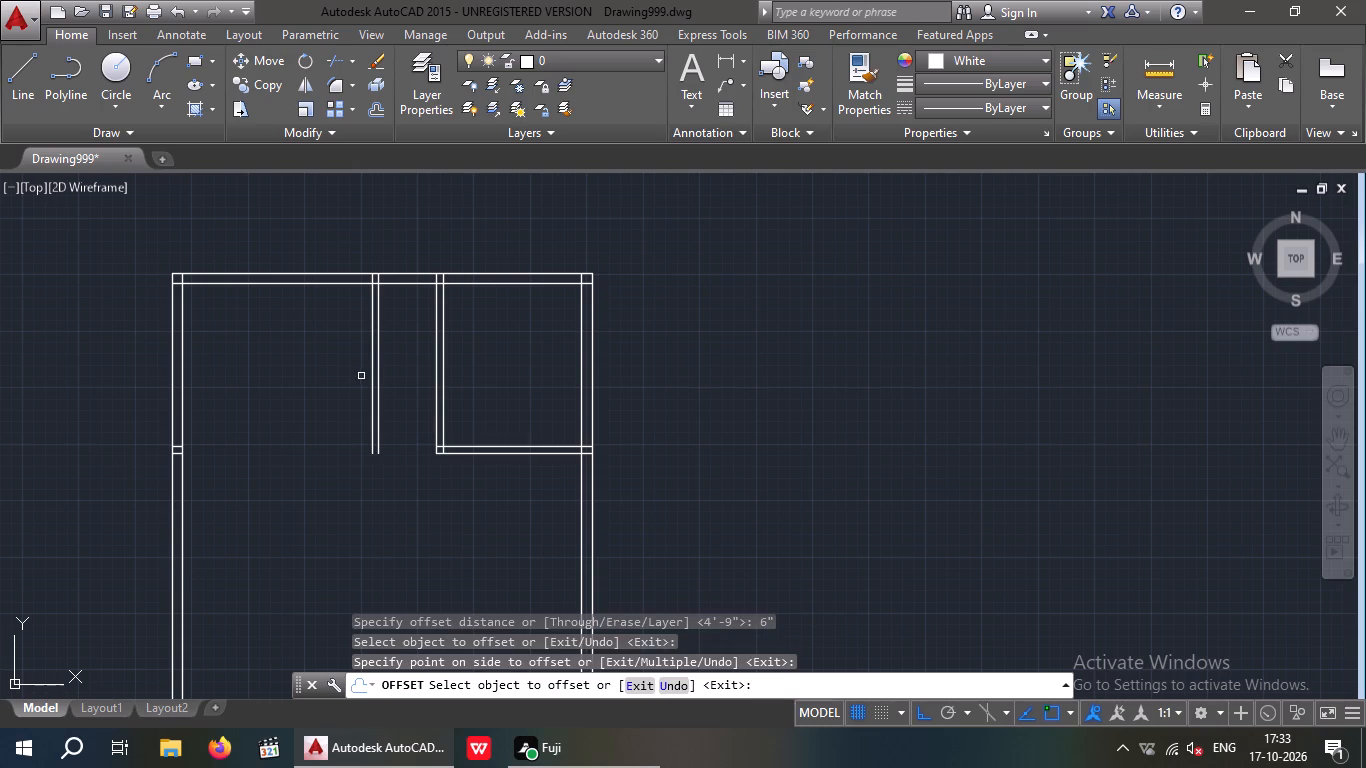
{"action": "key", "text": "ctrl+z"}
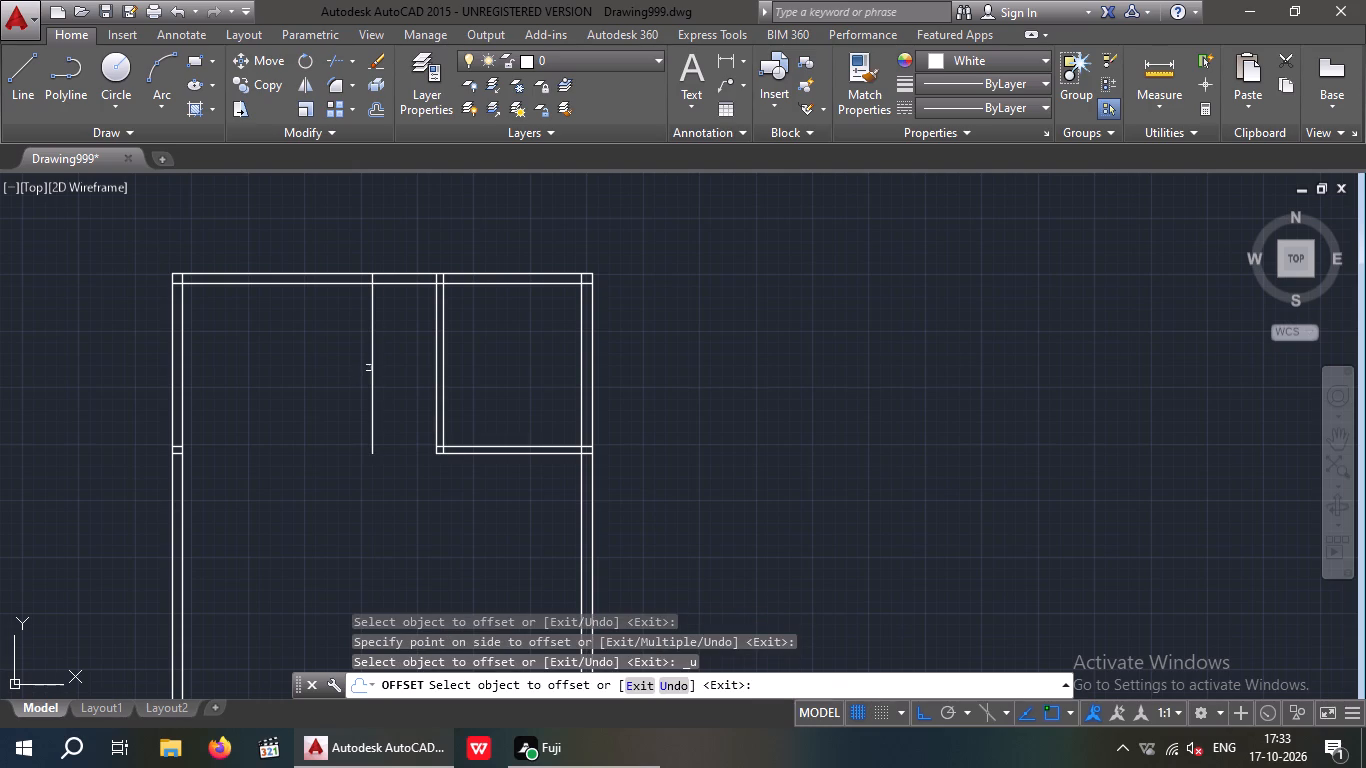
{"action": "left_click_drag", "start_coordinate": [370, 366], "coordinate": [348, 370]}
{"action": "left_click", "coordinate": [342, 372]}
{"action": "key", "text": "Escape"}
{"action": "key", "text": "Escape"}
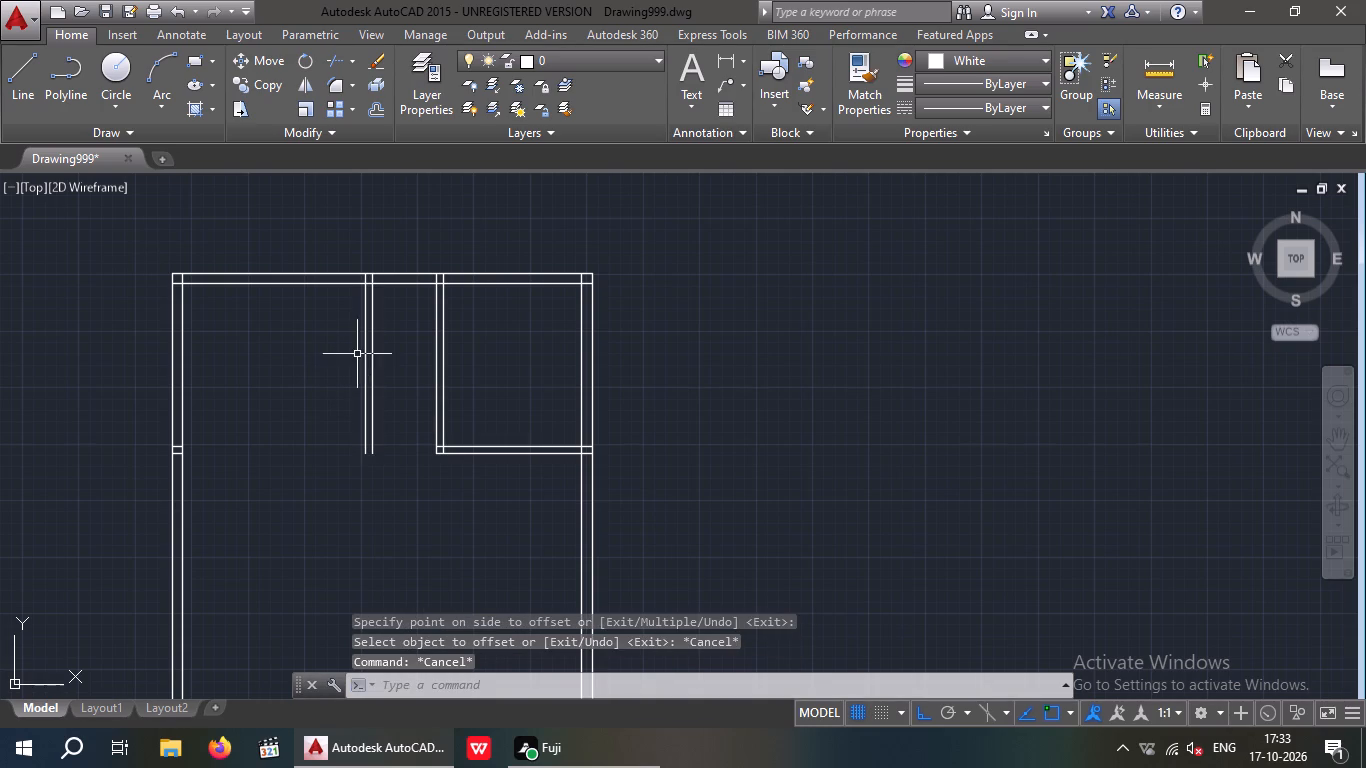
Check the northwest room's clear width with a linear dimension from the west wall's inner face to the second partition.
{"action": "left_click", "coordinate": [724, 61]}
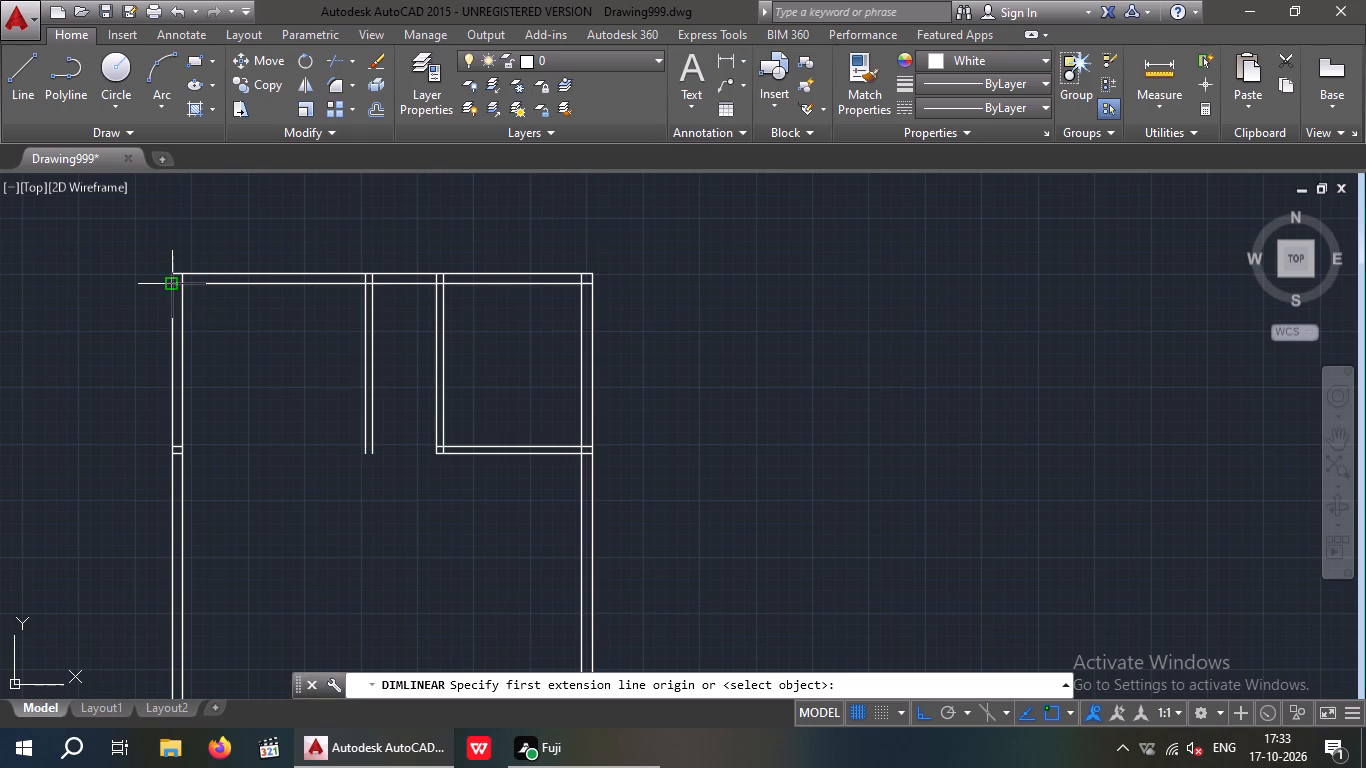
{"action": "scroll", "coordinate": [187, 284], "scroll_direction": "up", "scroll_amount": 2}
{"action": "left_click_drag", "start_coordinate": [168, 282], "coordinate": [182, 284]}
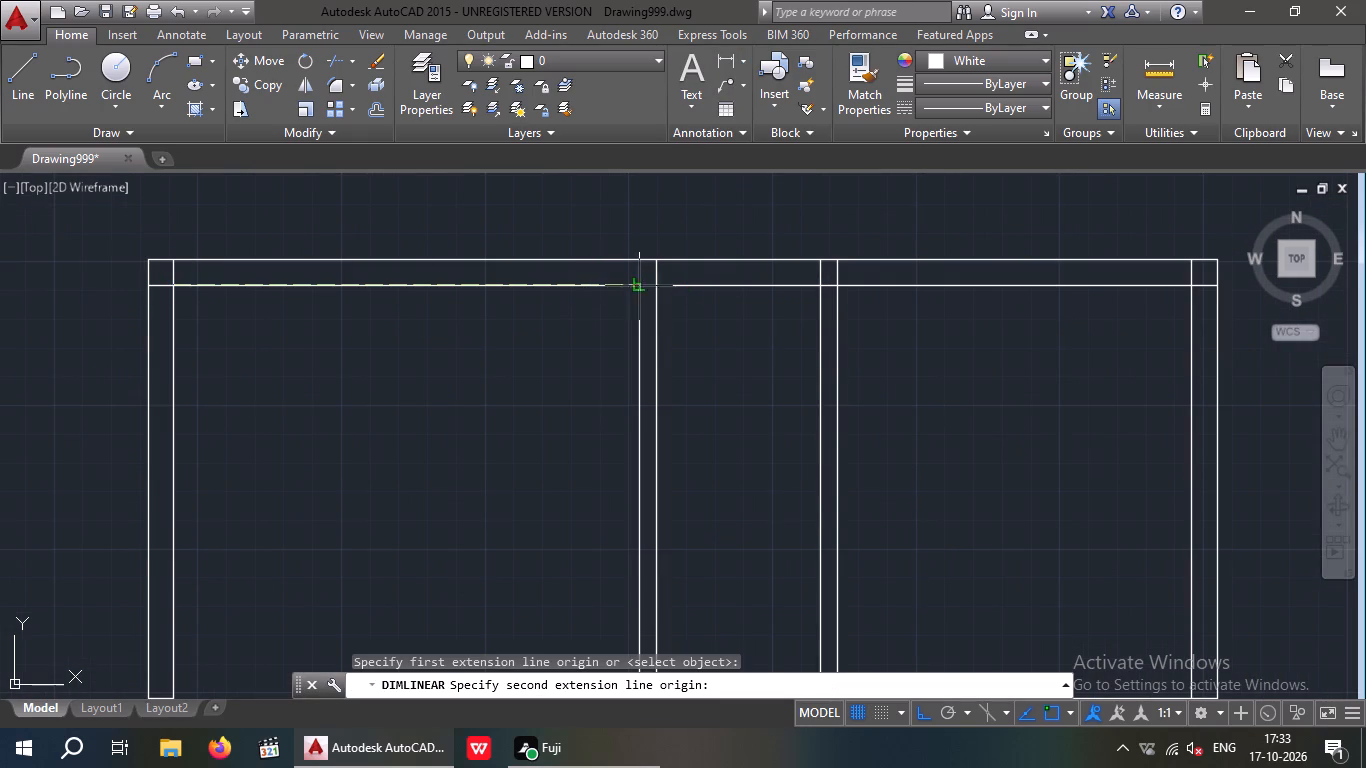
{"action": "left_click", "coordinate": [646, 286]}
{"action": "scroll", "coordinate": [594, 355], "scroll_direction": "up", "scroll_amount": 3}
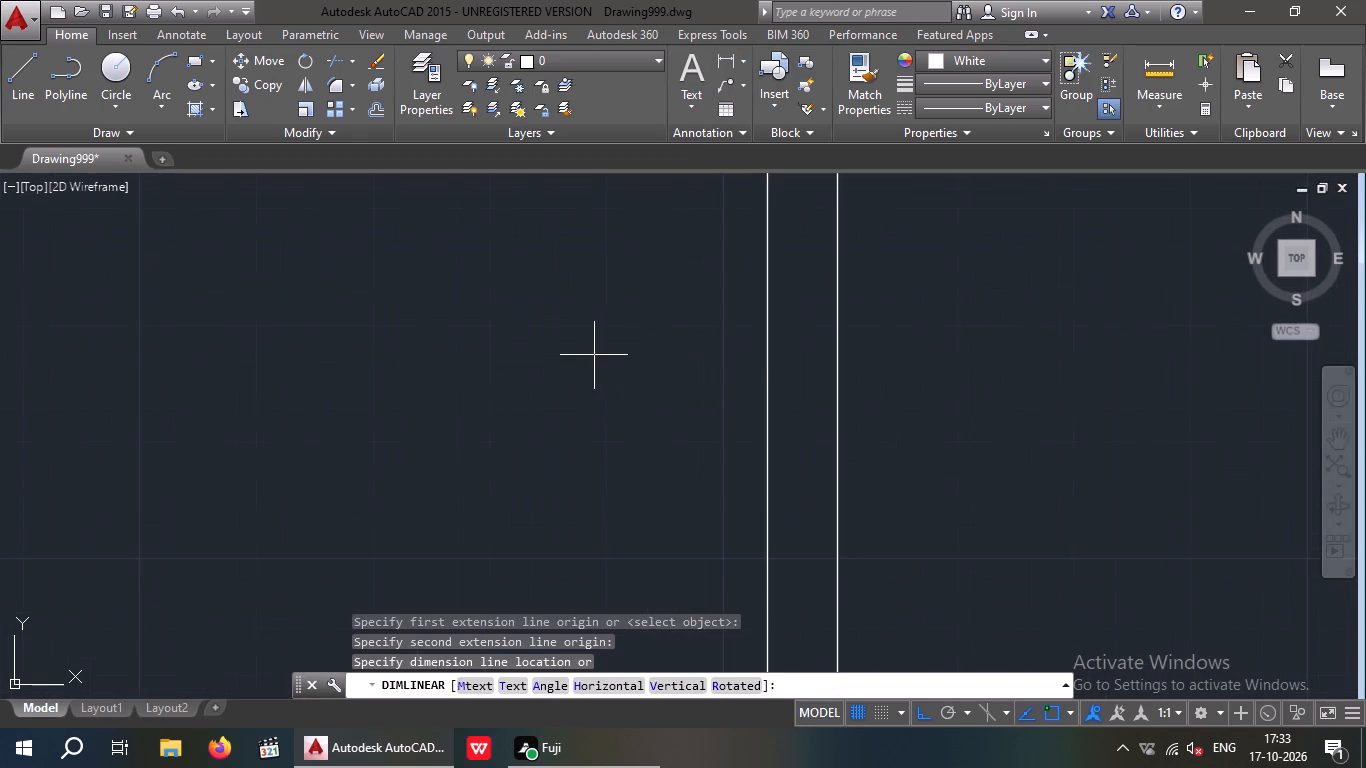
{"action": "scroll", "coordinate": [600, 353], "scroll_direction": "down", "scroll_amount": 1}
{"action": "key", "text": "Escape"}
{"action": "key", "text": "Escape"}
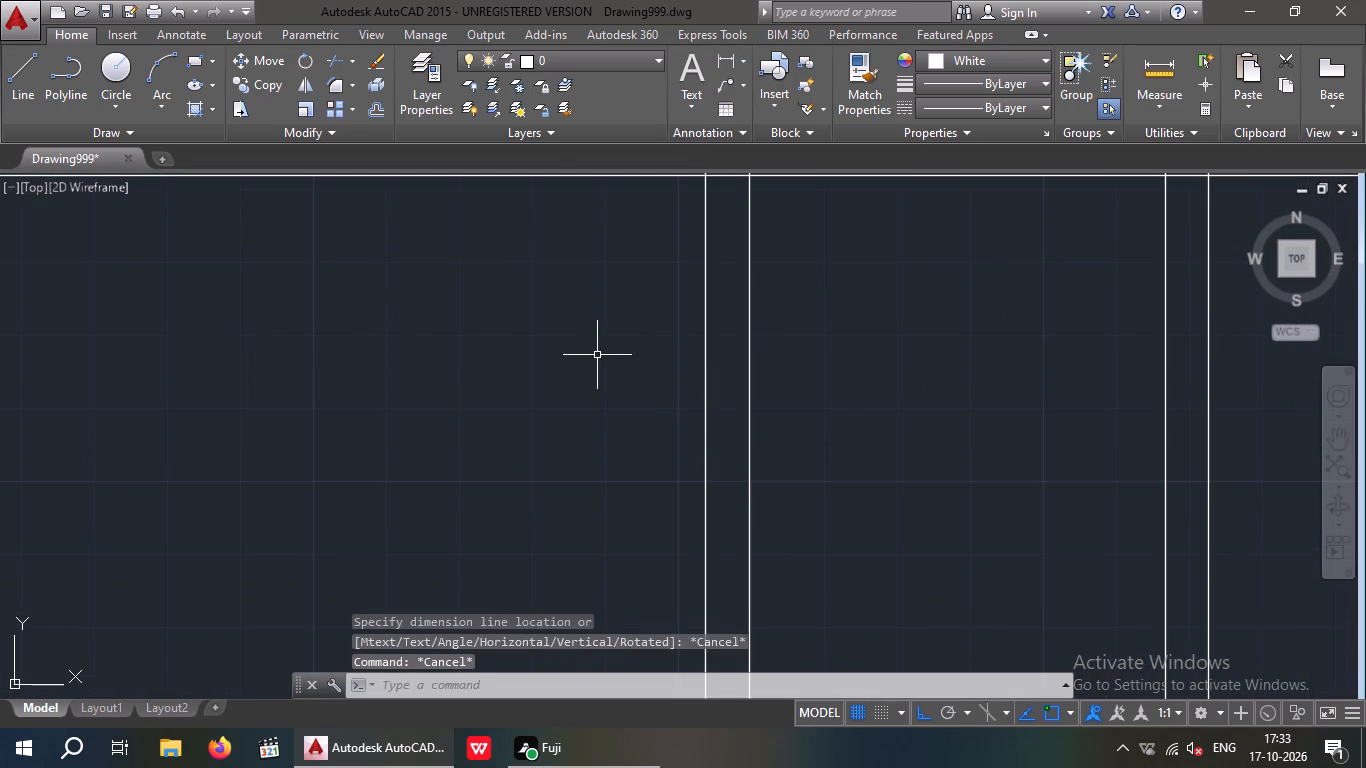
Offset the inner line of the north wall 8' south to place a cross-wall line.
{"action": "scroll", "coordinate": [597, 353], "scroll_direction": "down", "scroll_amount": 3}
{"action": "middle_click_drag", "start_coordinate": [551, 364], "coordinate": [439, 417]}
{"action": "middle_click_drag", "start_coordinate": [447, 402], "coordinate": [466, 312]}
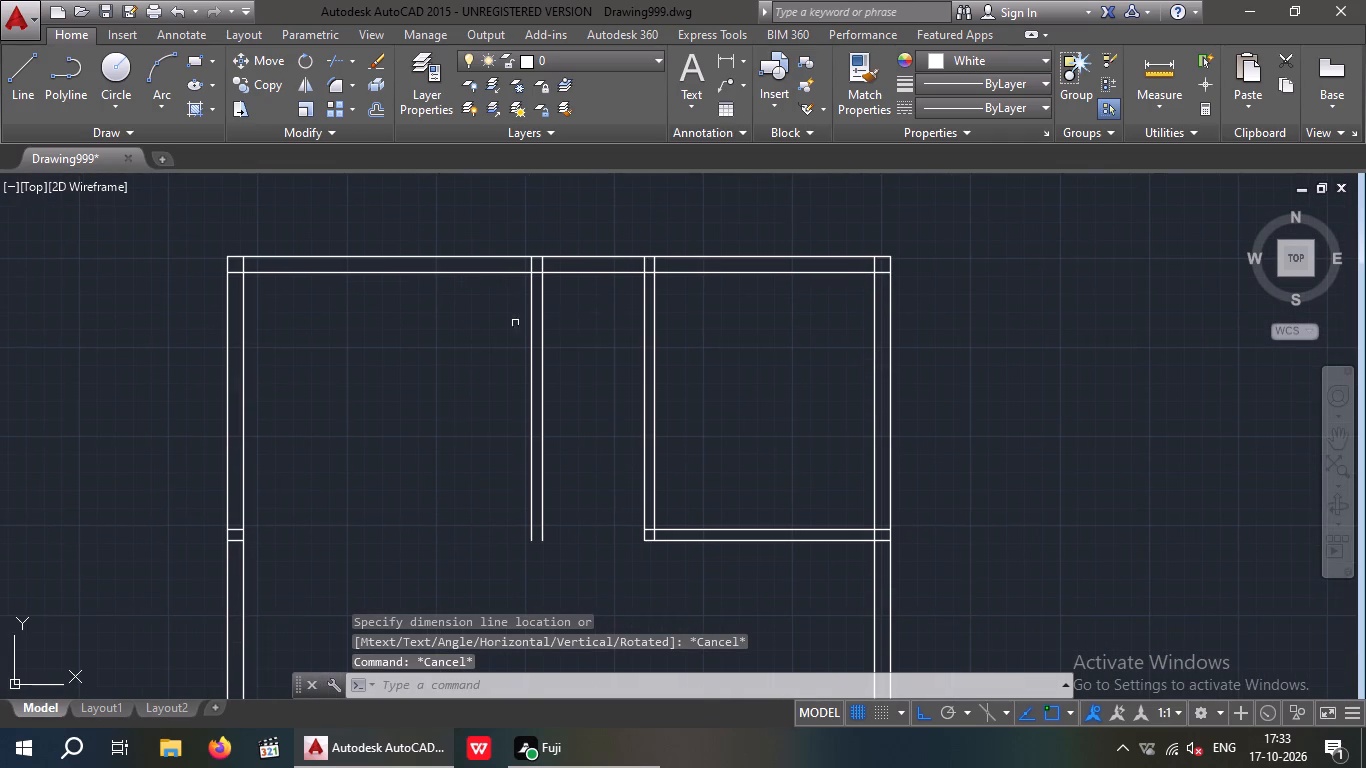
{"action": "key", "text": "o"}
{"action": "key", "text": "Return"}
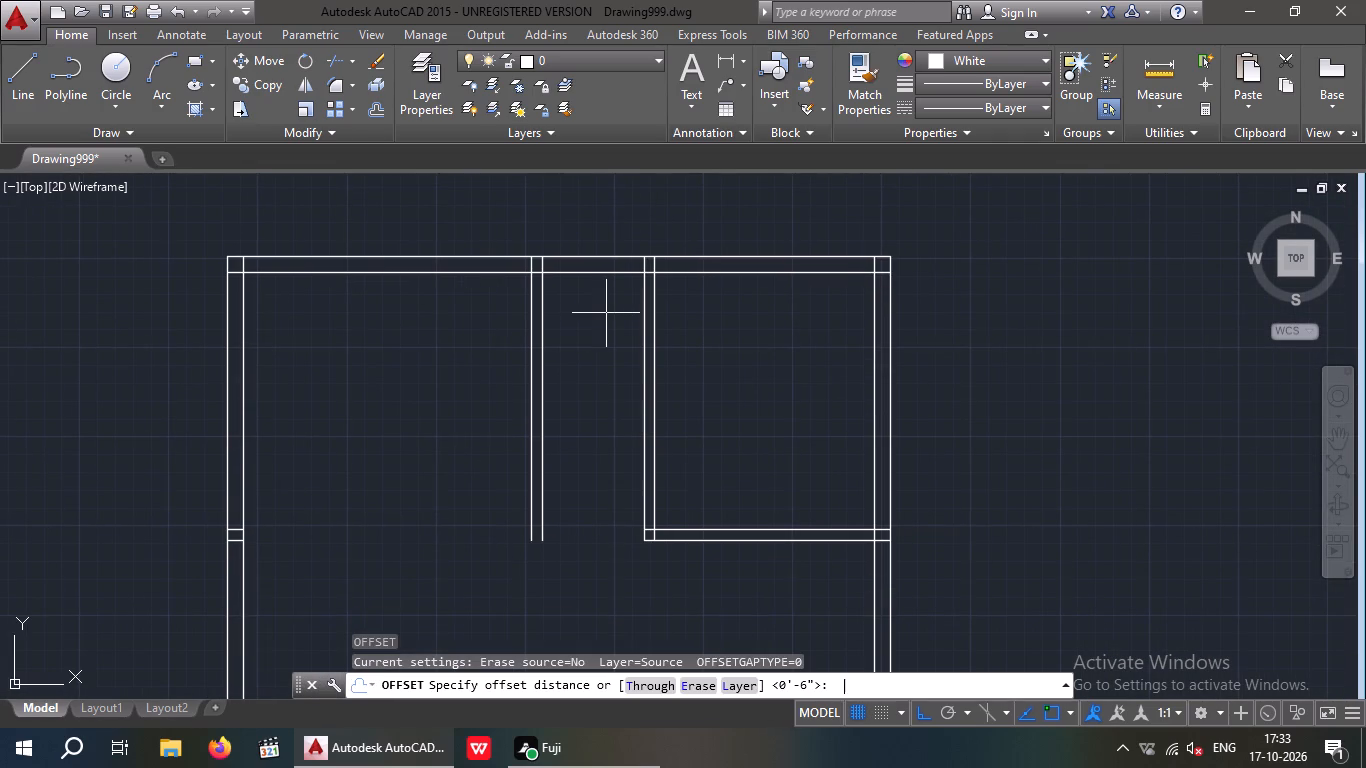
{"action": "type", "text": "8'"}
{"action": "key", "text": "Return"}
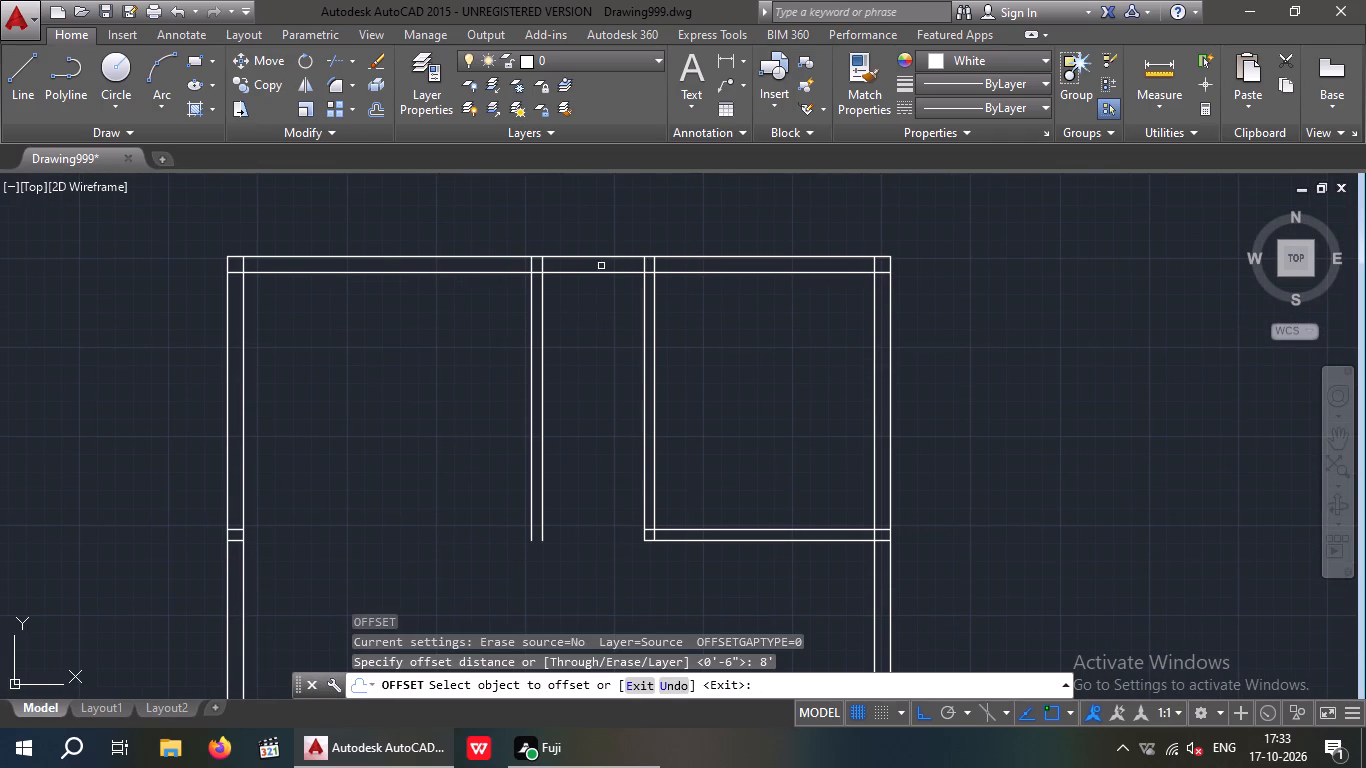
{"action": "left_click_drag", "start_coordinate": [609, 270], "coordinate": [606, 287]}
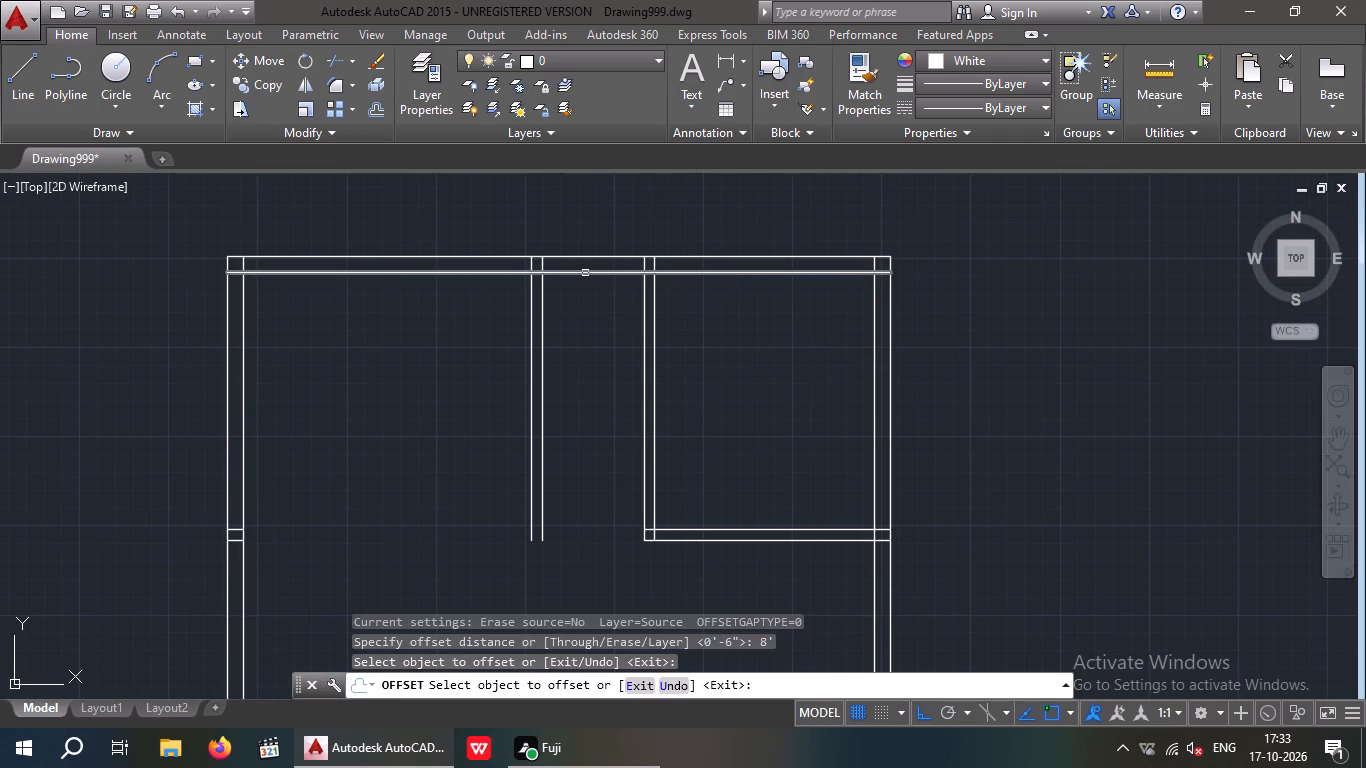
{"action": "left_click_drag", "start_coordinate": [585, 272], "coordinate": [594, 304]}
{"action": "left_click", "coordinate": [620, 372]}
{"action": "key", "text": "Escape"}
{"action": "key", "text": "Escape"}
Offset the cross-wall line 6" south to give that wall its thickness.
{"action": "key", "text": "o"}
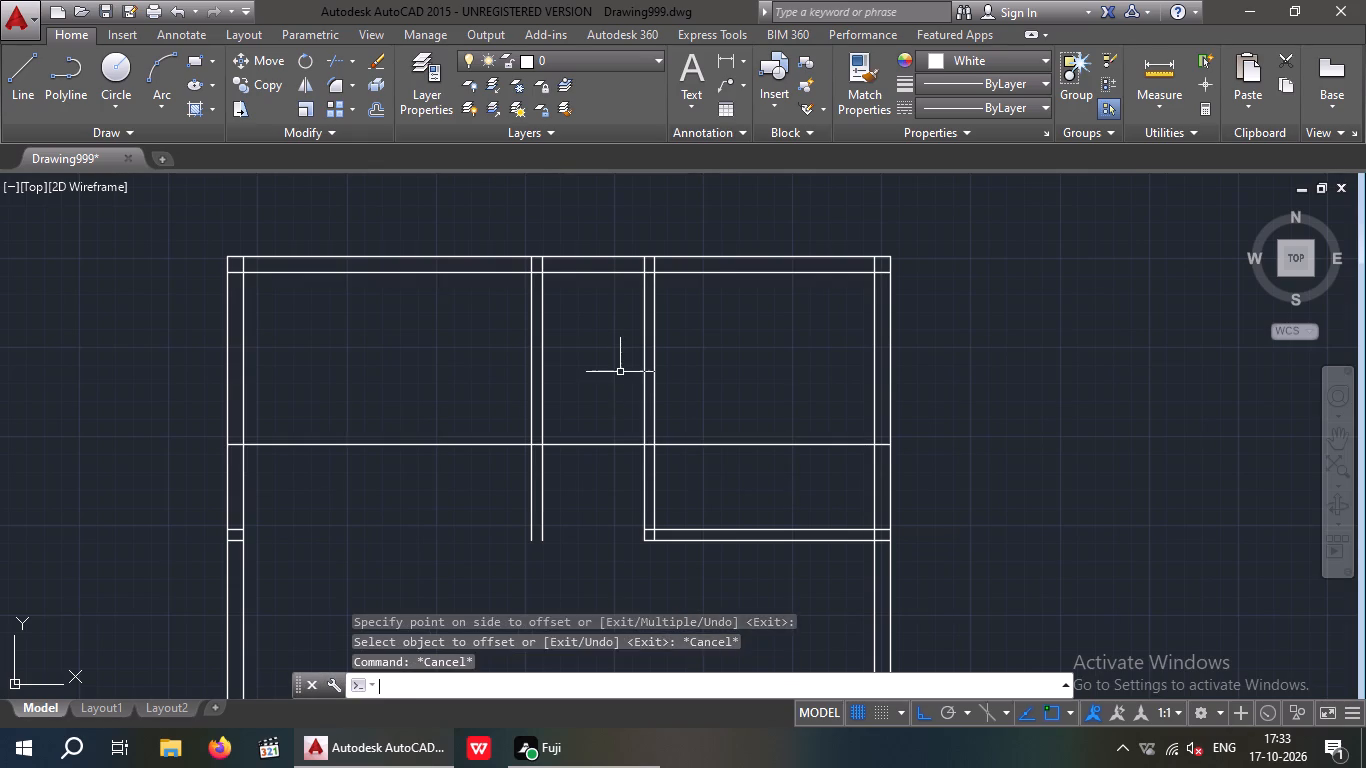
{"action": "key", "text": "Return"}
{"action": "type", "text": "6\""}
{"action": "key", "text": "Return"}
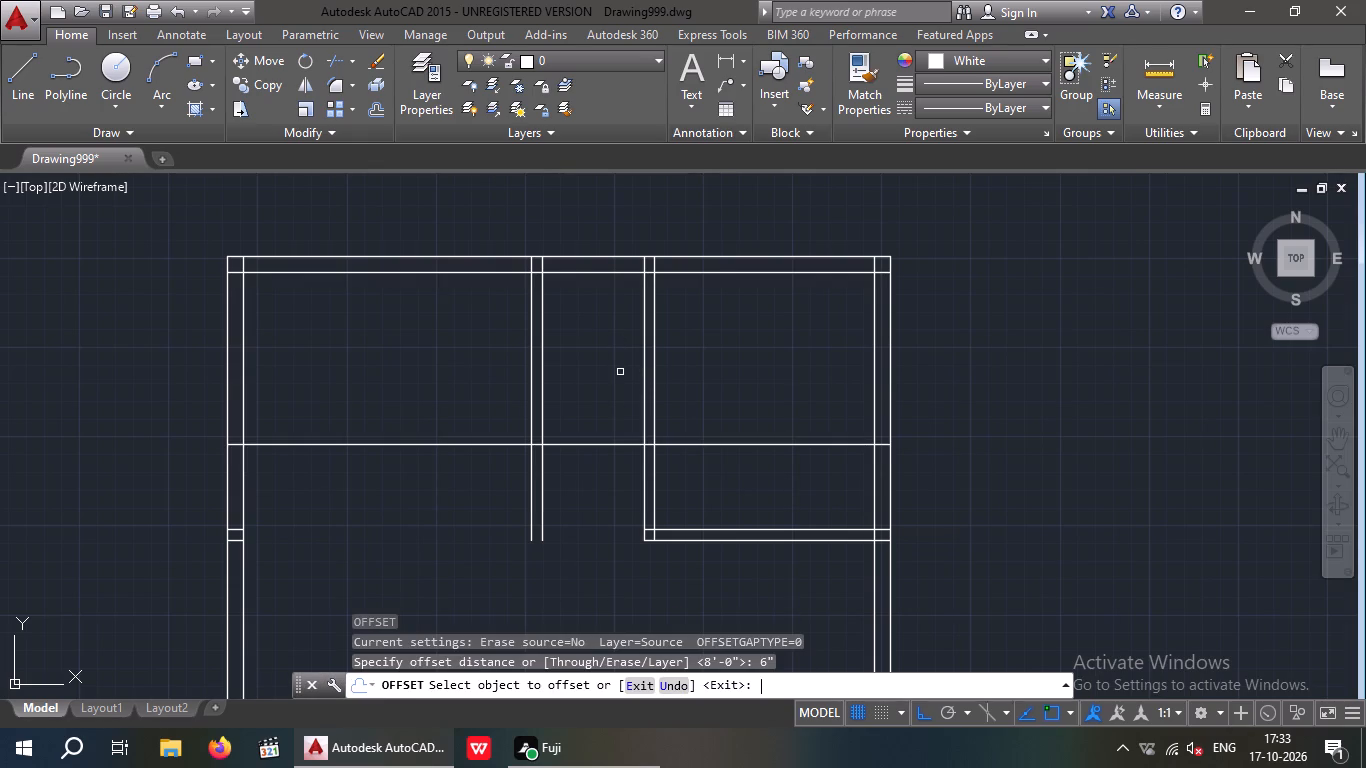
{"action": "left_click_drag", "start_coordinate": [598, 446], "coordinate": [597, 455]}
{"action": "left_click", "coordinate": [596, 463]}
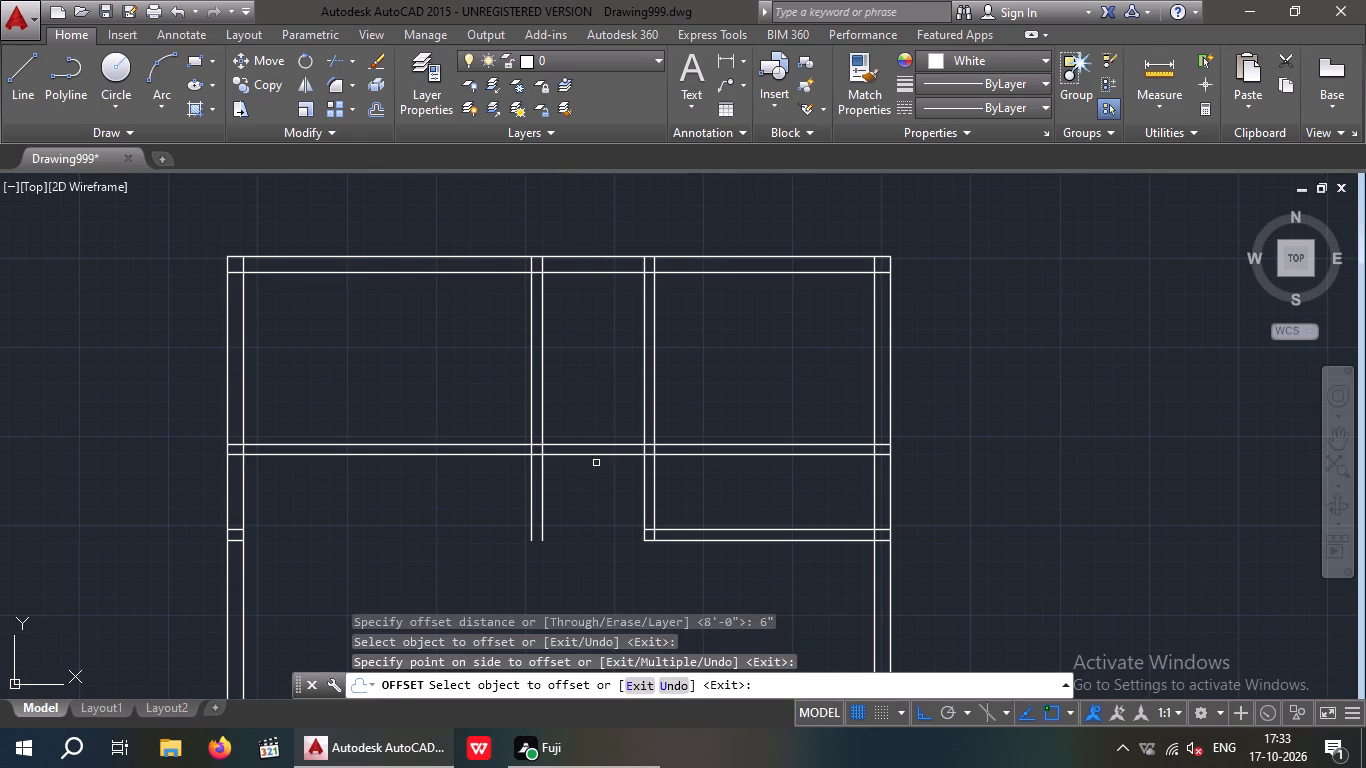
{"action": "key", "text": "Escape"}
{"action": "key", "text": "Escape"}
Trim the cross wall's lines outside the two vertical partitions, leaving only the wall segment across the narrow middle room.
{"action": "key", "text": "t"}
{"action": "key", "text": "r"}
{"action": "key", "text": "space"}
{"action": "key", "text": "space"}
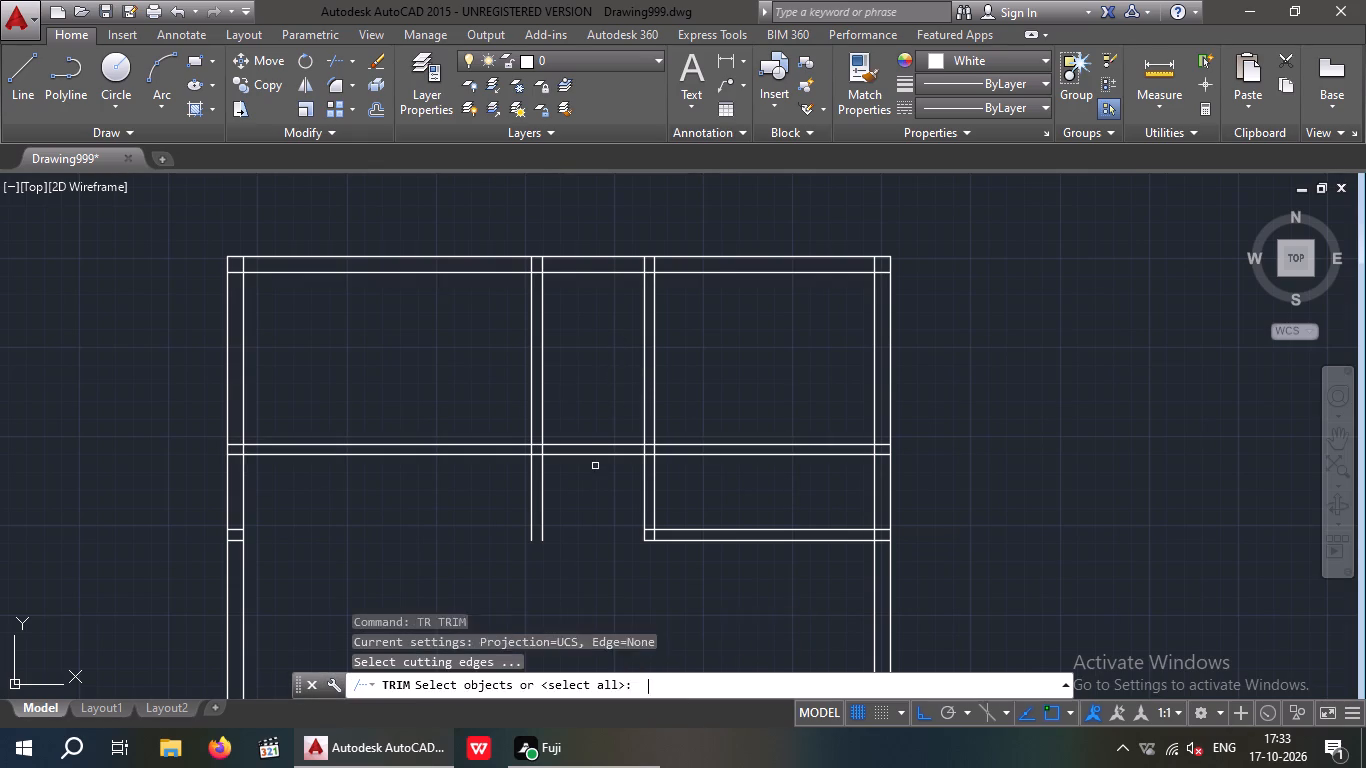
{"action": "scroll", "coordinate": [229, 451], "scroll_direction": "up", "scroll_amount": 3}
{"action": "left_click_drag", "start_coordinate": [260, 509], "coordinate": [236, 460]}
{"action": "left_click", "coordinate": [232, 404]}
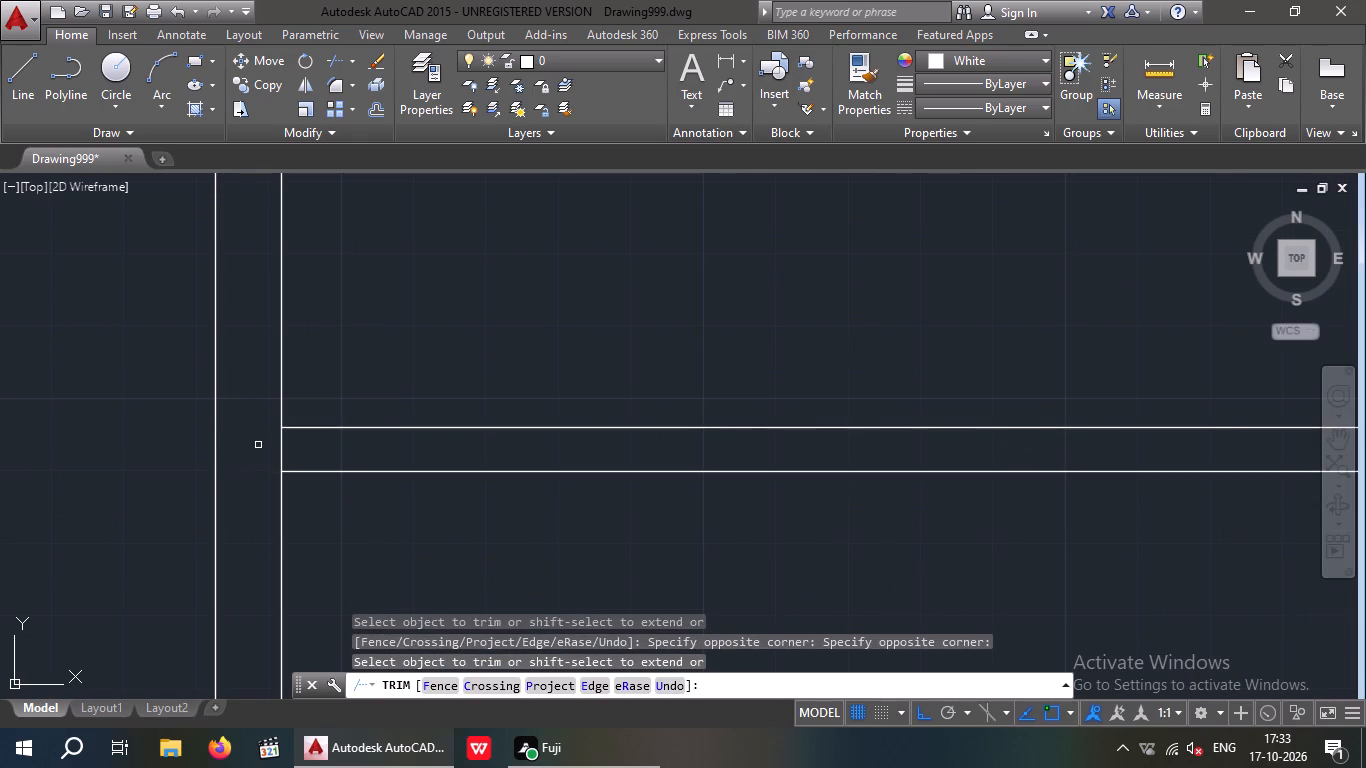
{"action": "scroll", "coordinate": [257, 441], "scroll_direction": "down", "scroll_amount": 1}
{"action": "left_click_drag", "start_coordinate": [678, 554], "coordinate": [605, 472]}
{"action": "left_click", "coordinate": [569, 409]}
{"action": "scroll", "coordinate": [569, 408], "scroll_direction": "down", "scroll_amount": 4}
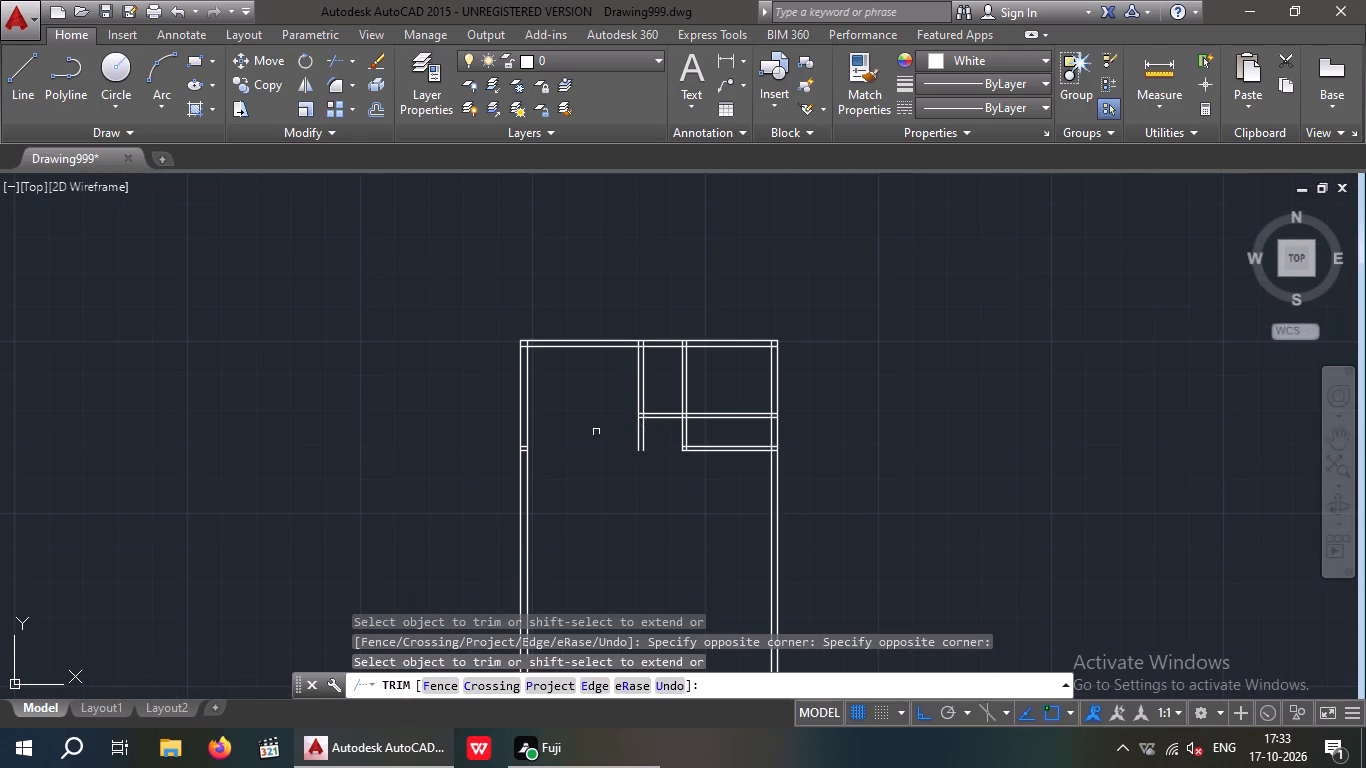
{"action": "scroll", "coordinate": [772, 427], "scroll_direction": "up", "scroll_amount": 3}
{"action": "left_click_drag", "start_coordinate": [772, 411], "coordinate": [771, 399]}
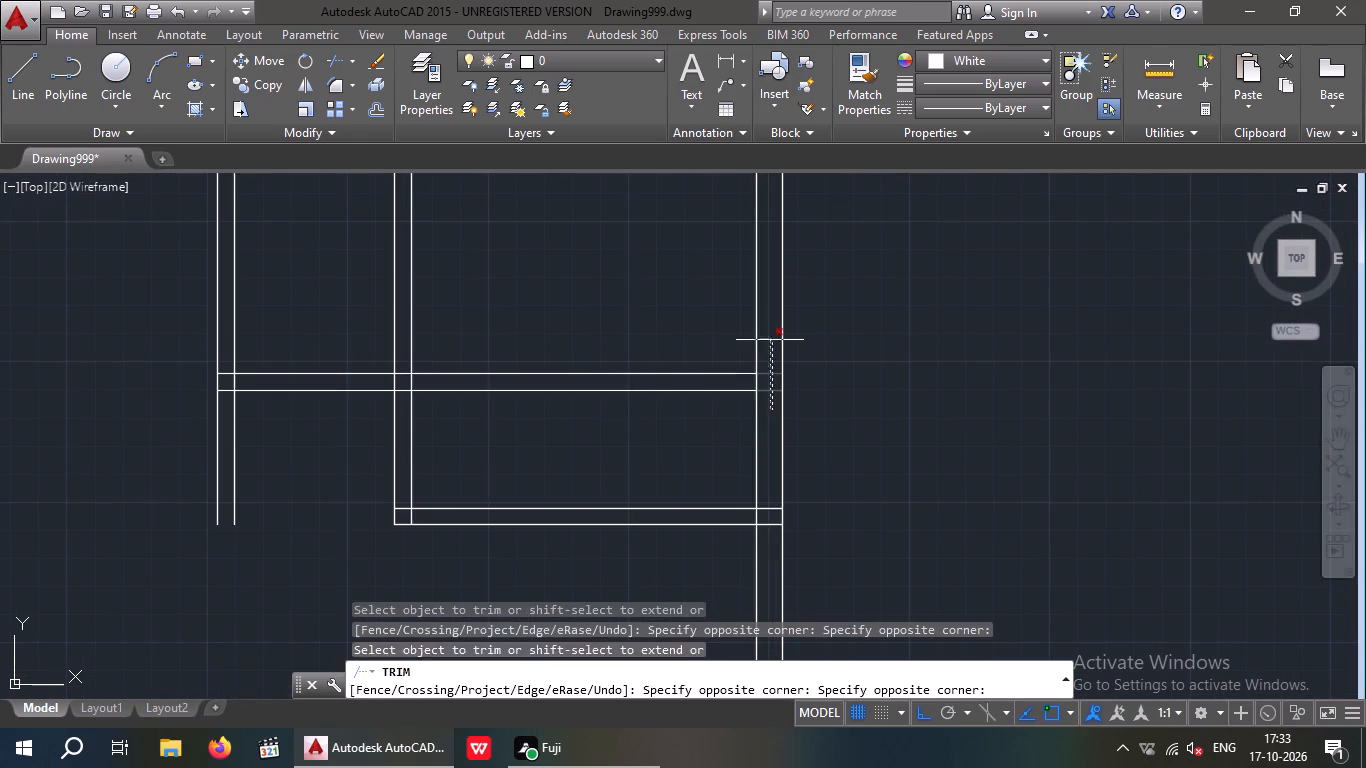
{"action": "left_click", "coordinate": [770, 338]}
{"action": "left_click_drag", "start_coordinate": [695, 459], "coordinate": [632, 399]}
{"action": "left_click", "coordinate": [618, 340]}
{"action": "scroll", "coordinate": [617, 340], "scroll_direction": "down", "scroll_amount": 2}
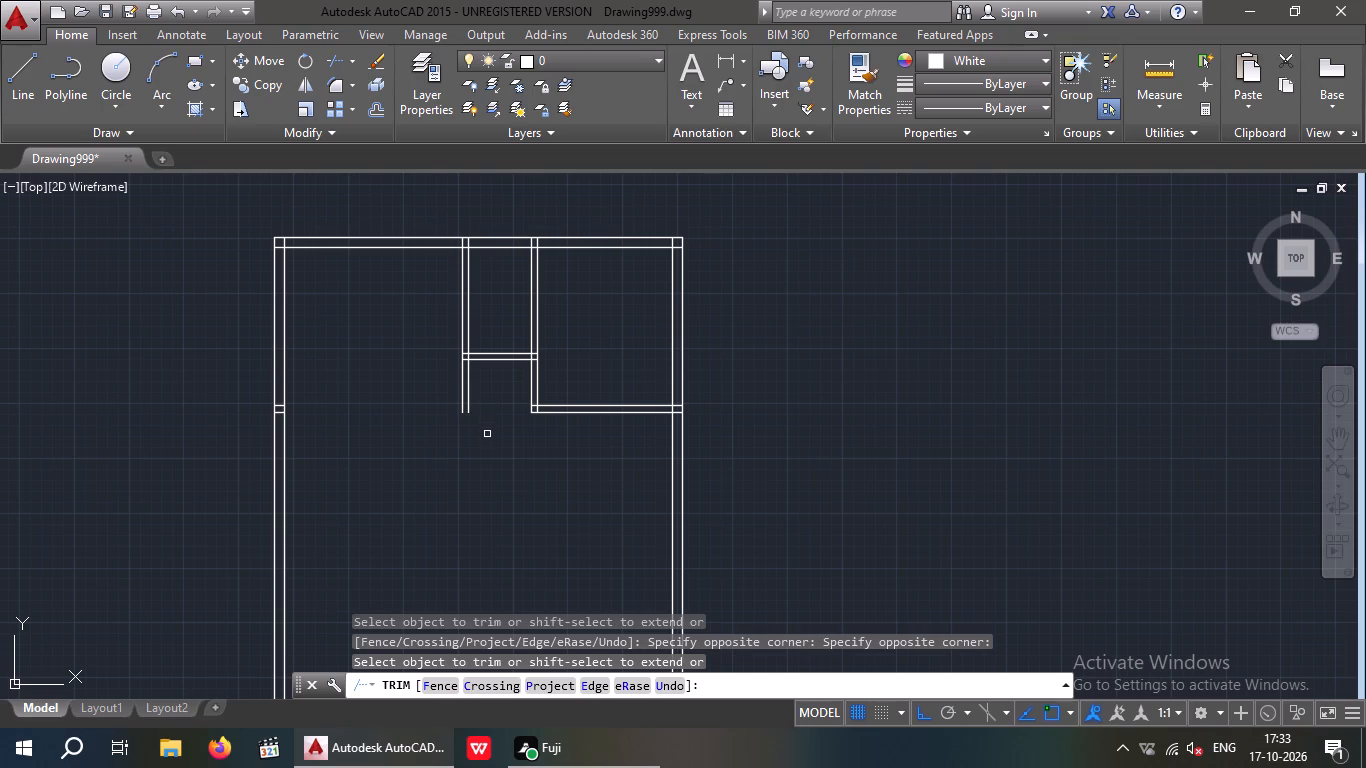
{"action": "key", "text": "Escape"}
{"action": "key", "text": "Escape"}
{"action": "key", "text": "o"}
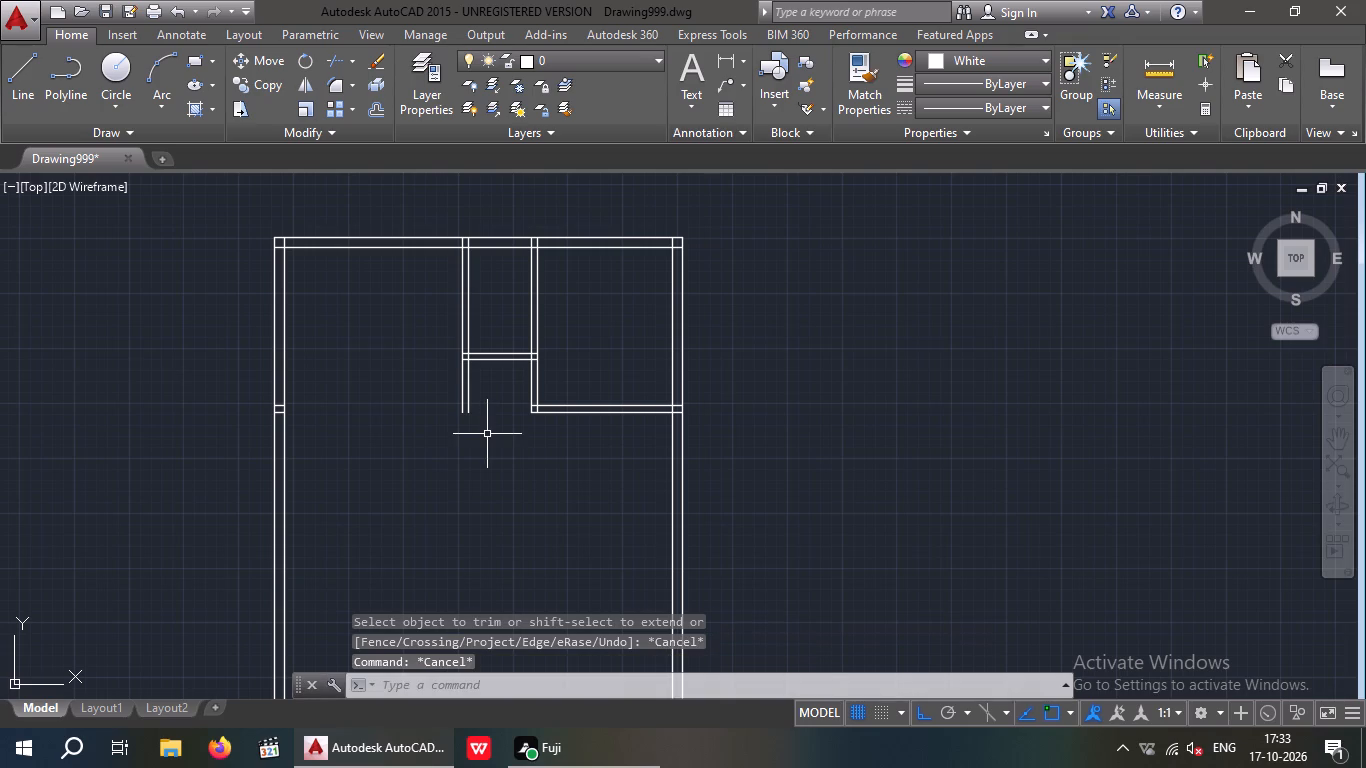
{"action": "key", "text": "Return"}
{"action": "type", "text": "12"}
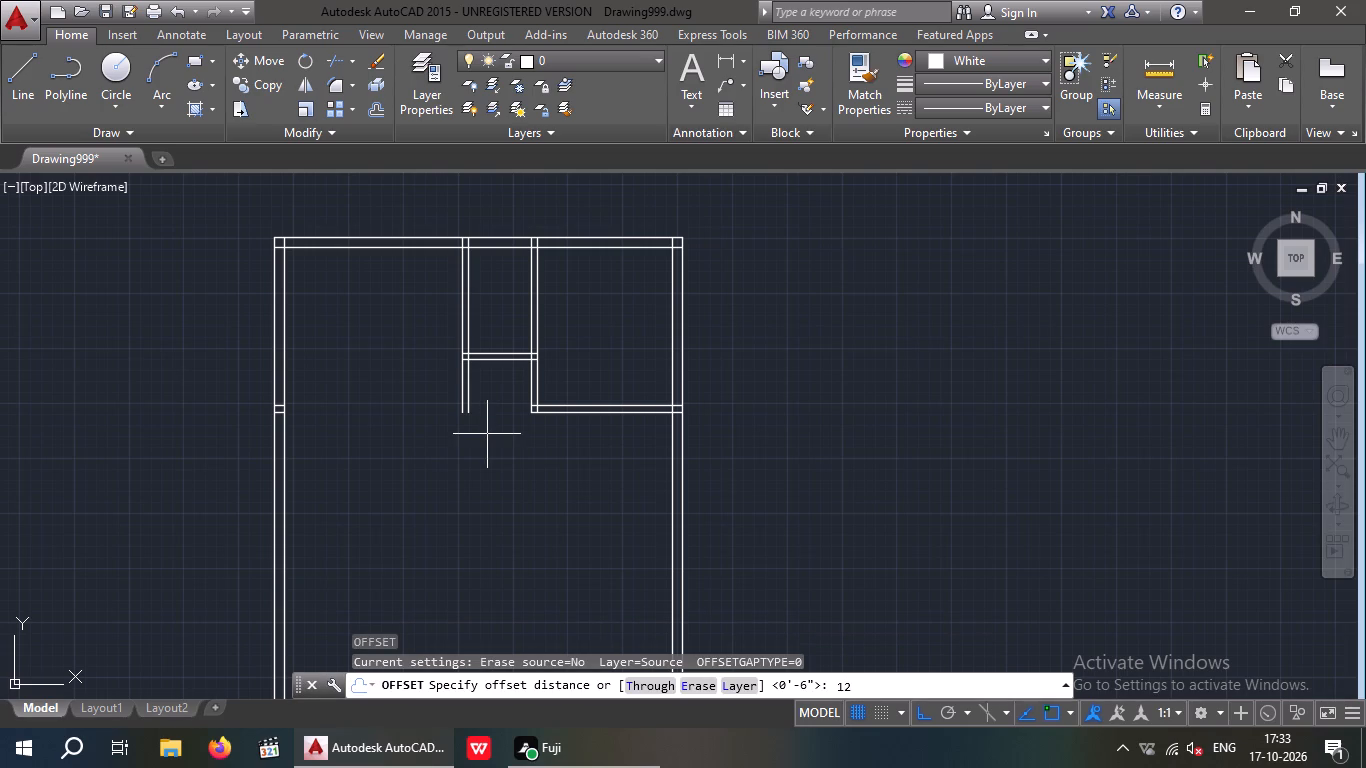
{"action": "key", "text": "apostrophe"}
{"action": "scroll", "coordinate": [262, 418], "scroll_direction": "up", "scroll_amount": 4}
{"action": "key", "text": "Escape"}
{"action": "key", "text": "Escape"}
Erase the two leftover short wall-line stubs inside the west outer wall.
{"action": "left_click_drag", "start_coordinate": [339, 395], "coordinate": [344, 371]}
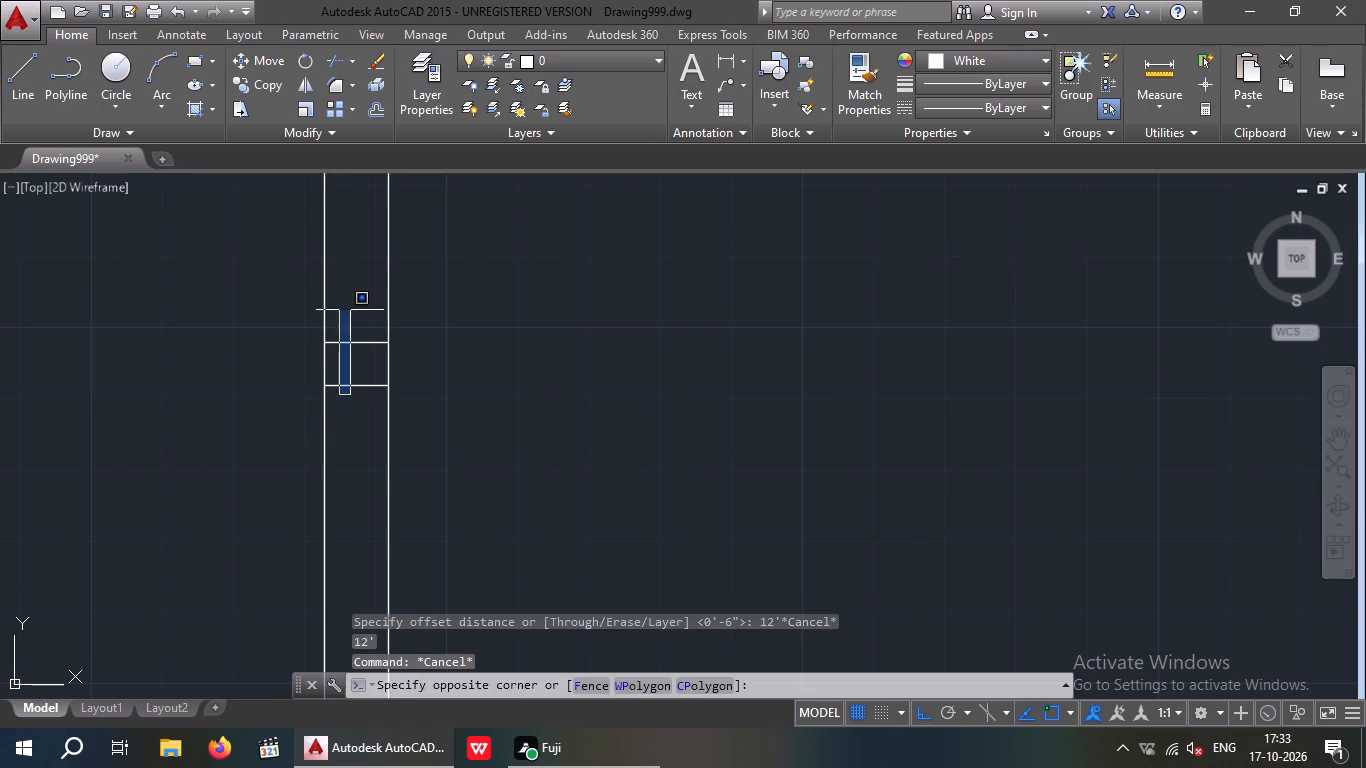
{"action": "left_click", "coordinate": [350, 310]}
{"action": "left_click_drag", "start_coordinate": [352, 405], "coordinate": [344, 318]}
{"action": "left_click", "coordinate": [349, 296]}
{"action": "key", "text": "Delete"}
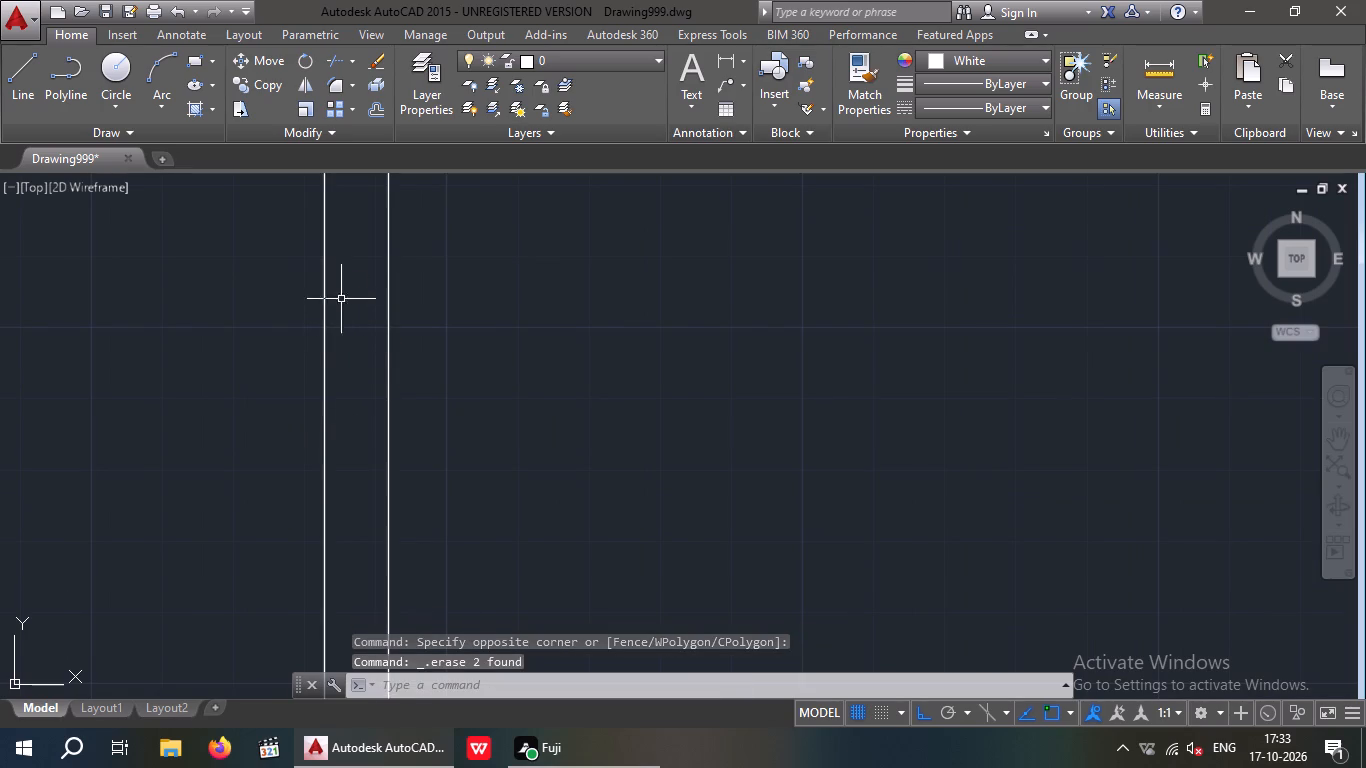
{"action": "scroll", "coordinate": [337, 308], "scroll_direction": "down", "scroll_amount": 4}
{"action": "middle_click_drag", "start_coordinate": [392, 328], "coordinate": [382, 466]}
{"action": "key", "text": "Escape"}
{"action": "key", "text": "Escape"}
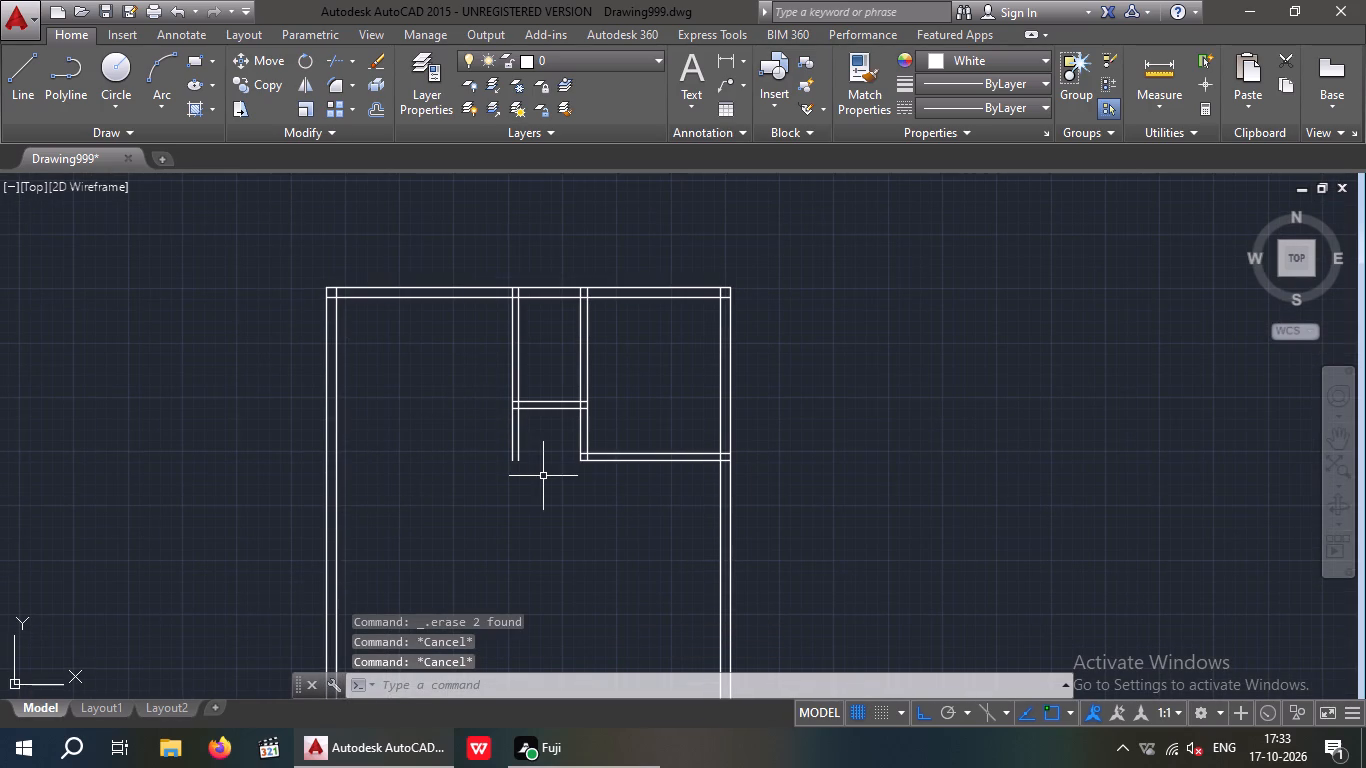
Extend both lines of the northeast room's south wall westward across the plan to the west wall's outer face.
{"action": "key", "text": "e"}
{"action": "key", "text": "x"}
{"action": "key", "text": "space"}
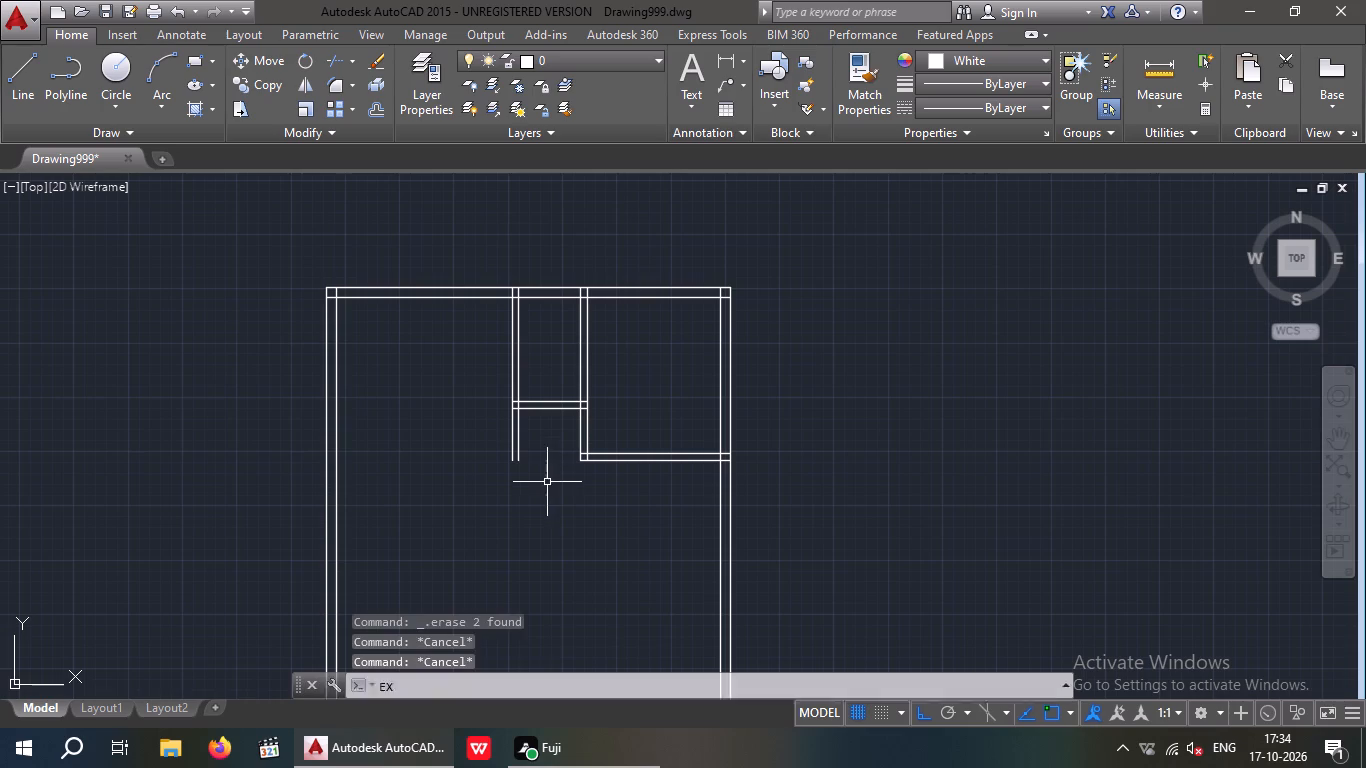
{"action": "key", "text": "space"}
{"action": "left_click_drag", "start_coordinate": [671, 494], "coordinate": [651, 450]}
{"action": "left_click", "coordinate": [641, 398]}
{"action": "left_click_drag", "start_coordinate": [643, 525], "coordinate": [625, 446]}
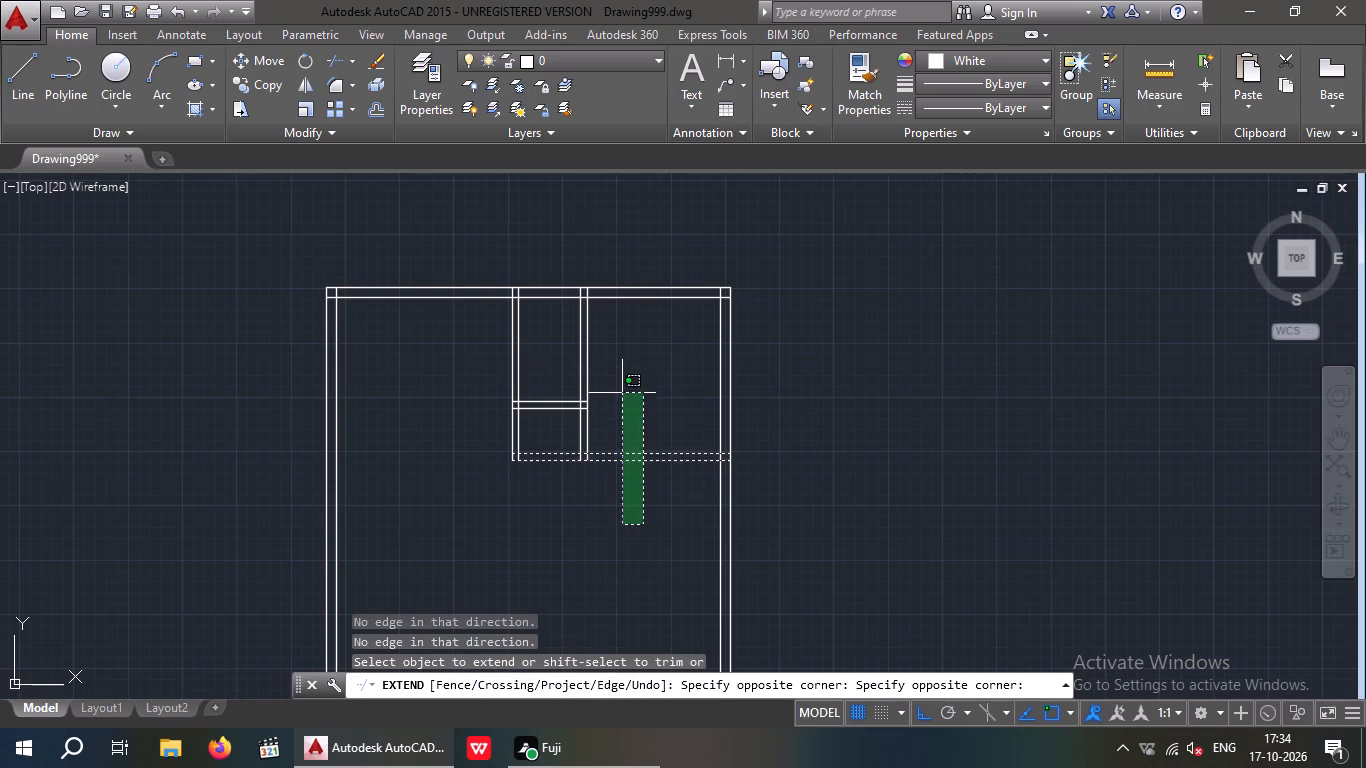
{"action": "left_click", "coordinate": [622, 393]}
{"action": "left_click_drag", "start_coordinate": [630, 500], "coordinate": [618, 422]}
{"action": "left_click", "coordinate": [612, 389]}
{"action": "left_click_drag", "start_coordinate": [427, 513], "coordinate": [427, 509]}
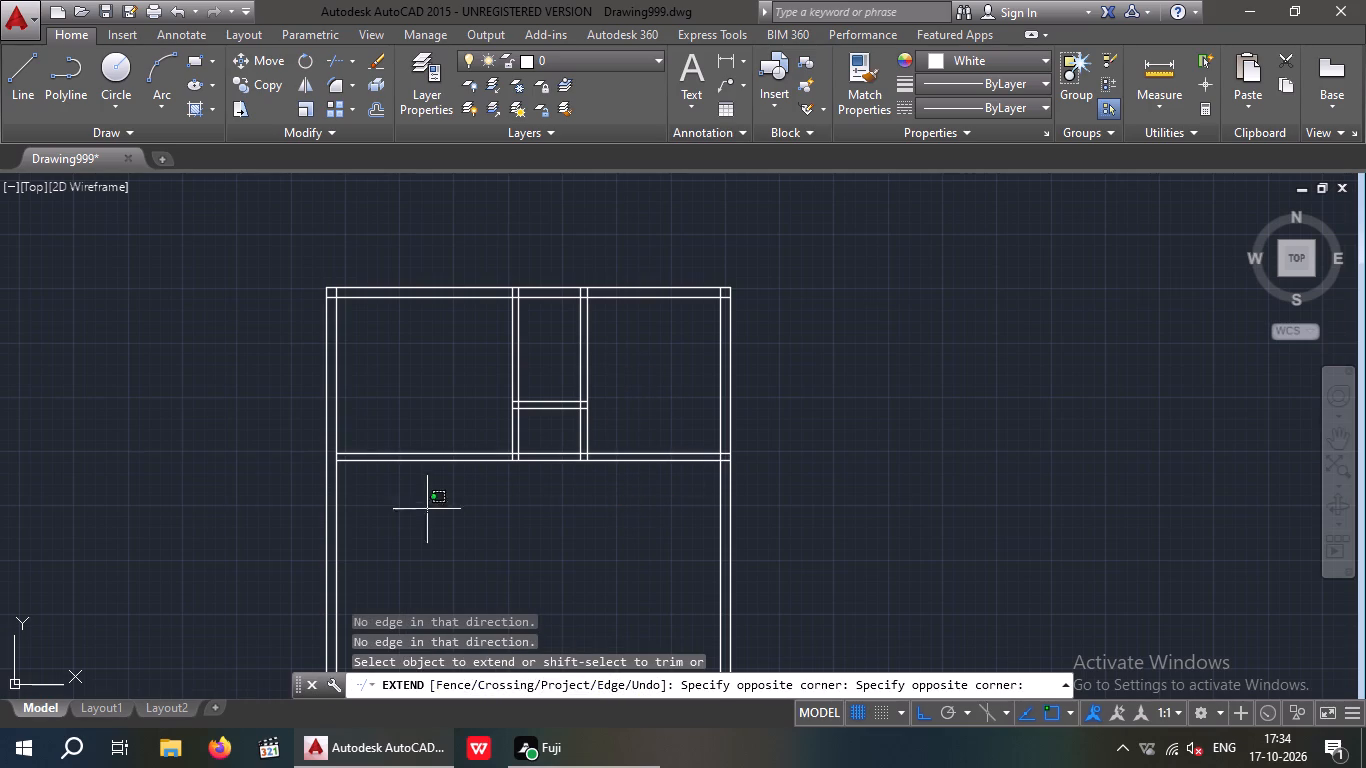
{"action": "left_click_drag", "start_coordinate": [427, 509], "coordinate": [404, 479]}
{"action": "left_click", "coordinate": [381, 409]}
{"action": "key", "text": "Escape"}
{"action": "key", "text": "Escape"}
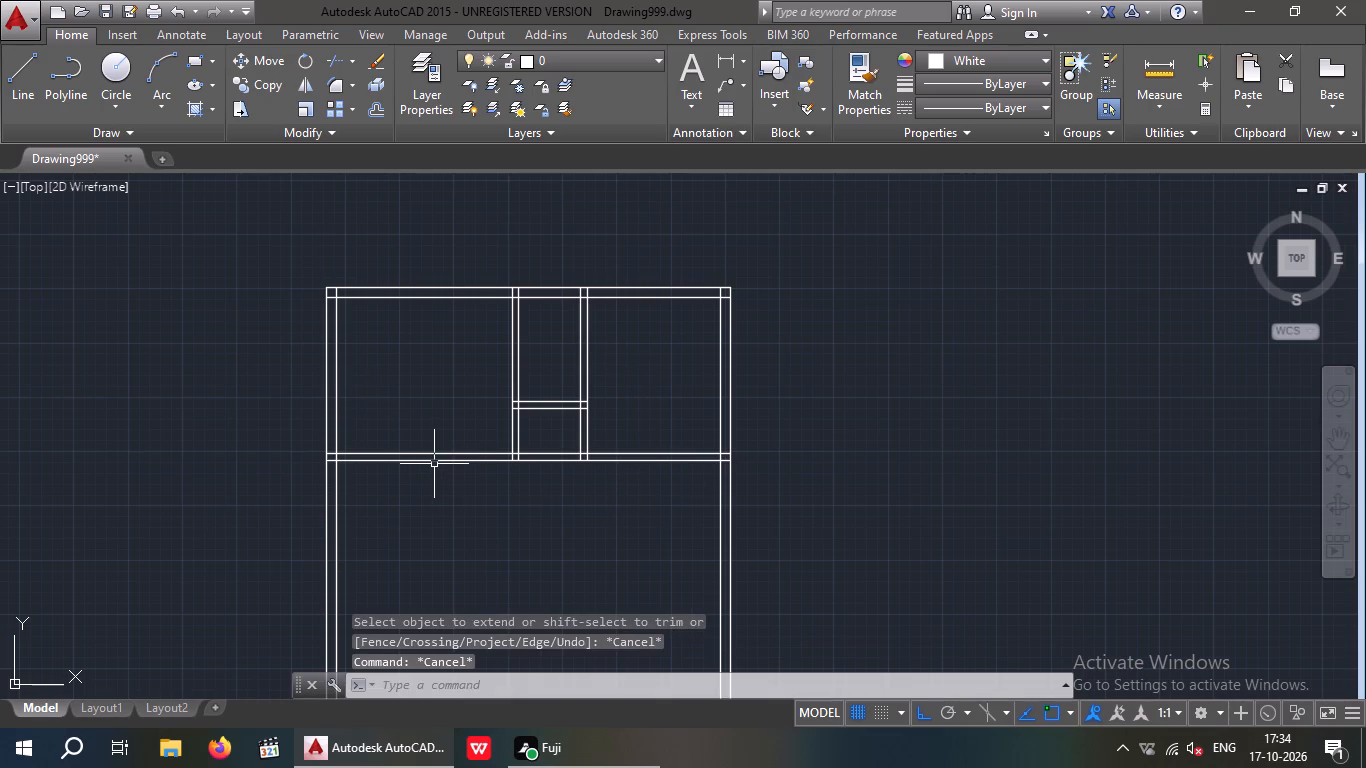
Offset the south line of the extended cross wall 5' south to place the next cross-wall line.
{"action": "key", "text": "o"}
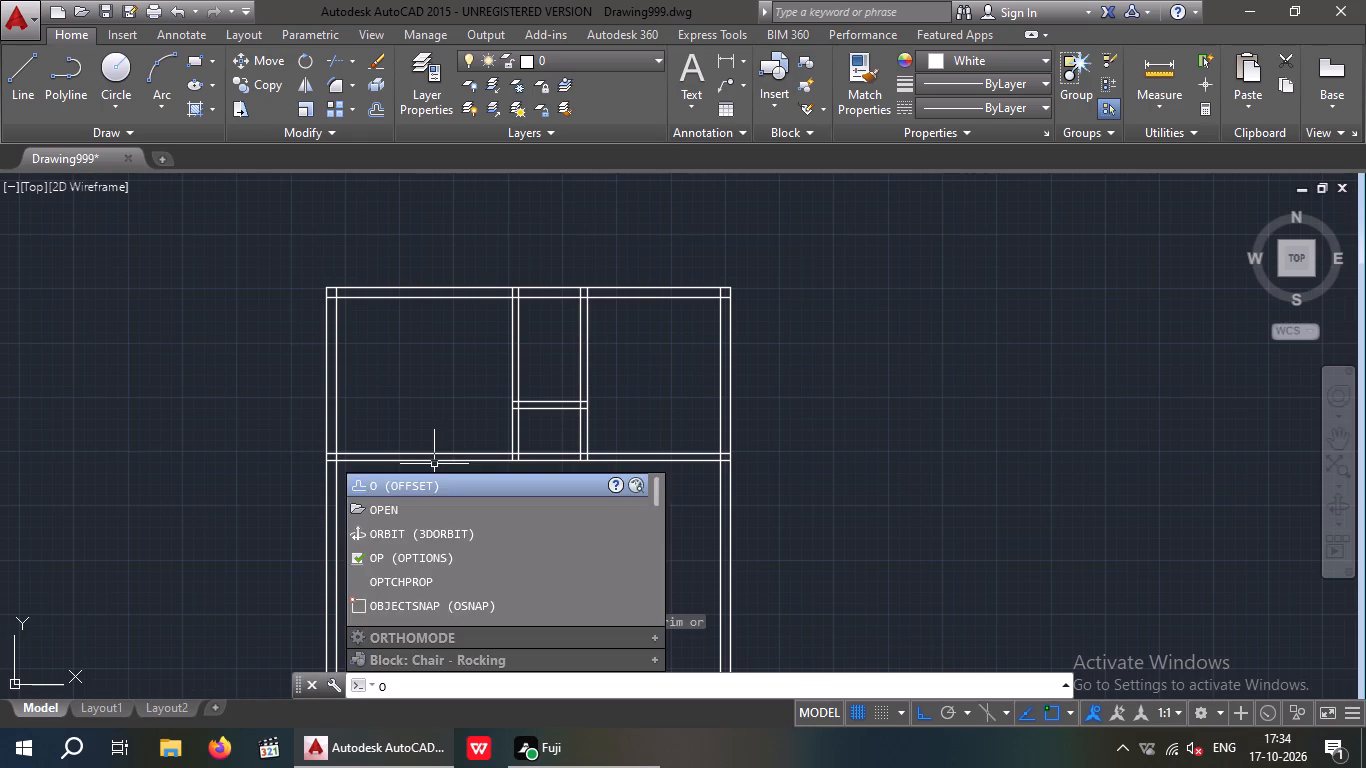
{"action": "key", "text": "Return"}
{"action": "type", "text": "5'"}
{"action": "key", "text": "Return"}
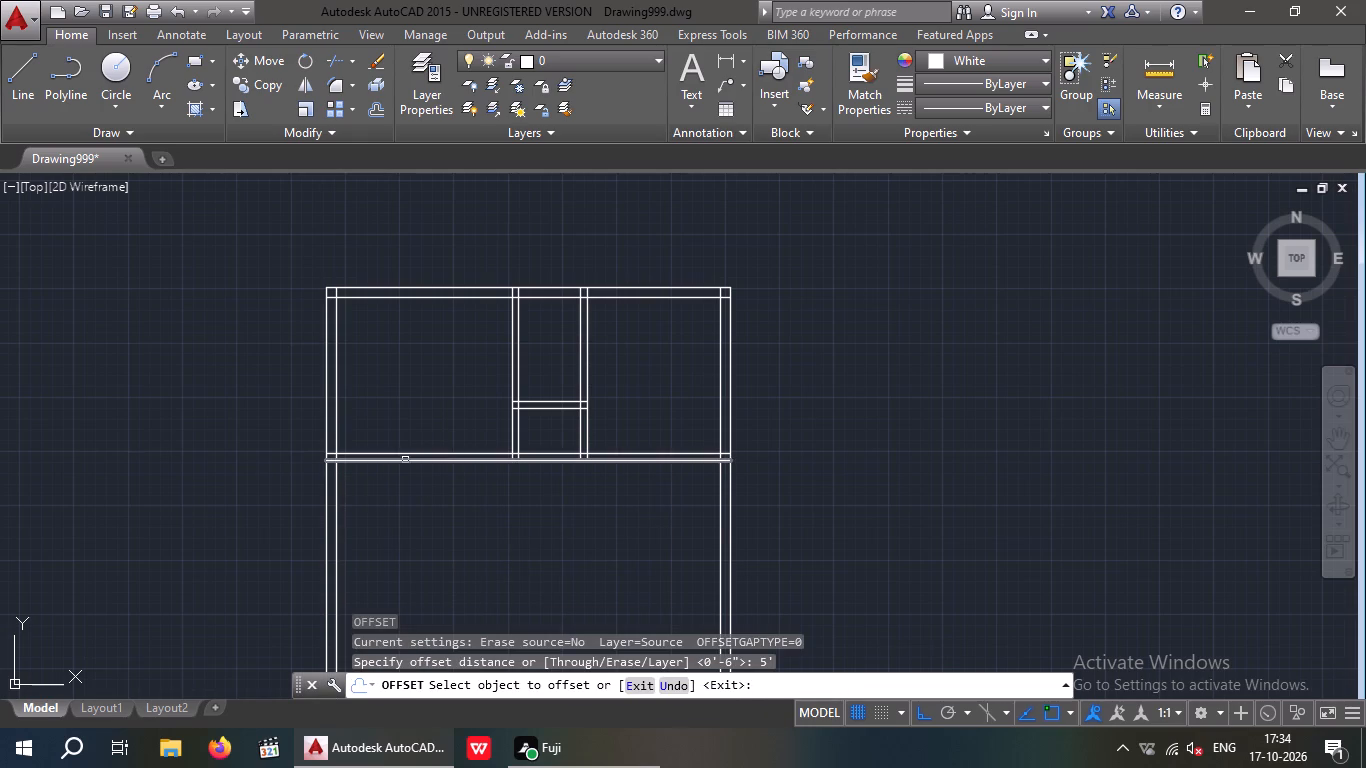
{"action": "left_click_drag", "start_coordinate": [405, 460], "coordinate": [406, 491]}
{"action": "left_click", "coordinate": [405, 530]}
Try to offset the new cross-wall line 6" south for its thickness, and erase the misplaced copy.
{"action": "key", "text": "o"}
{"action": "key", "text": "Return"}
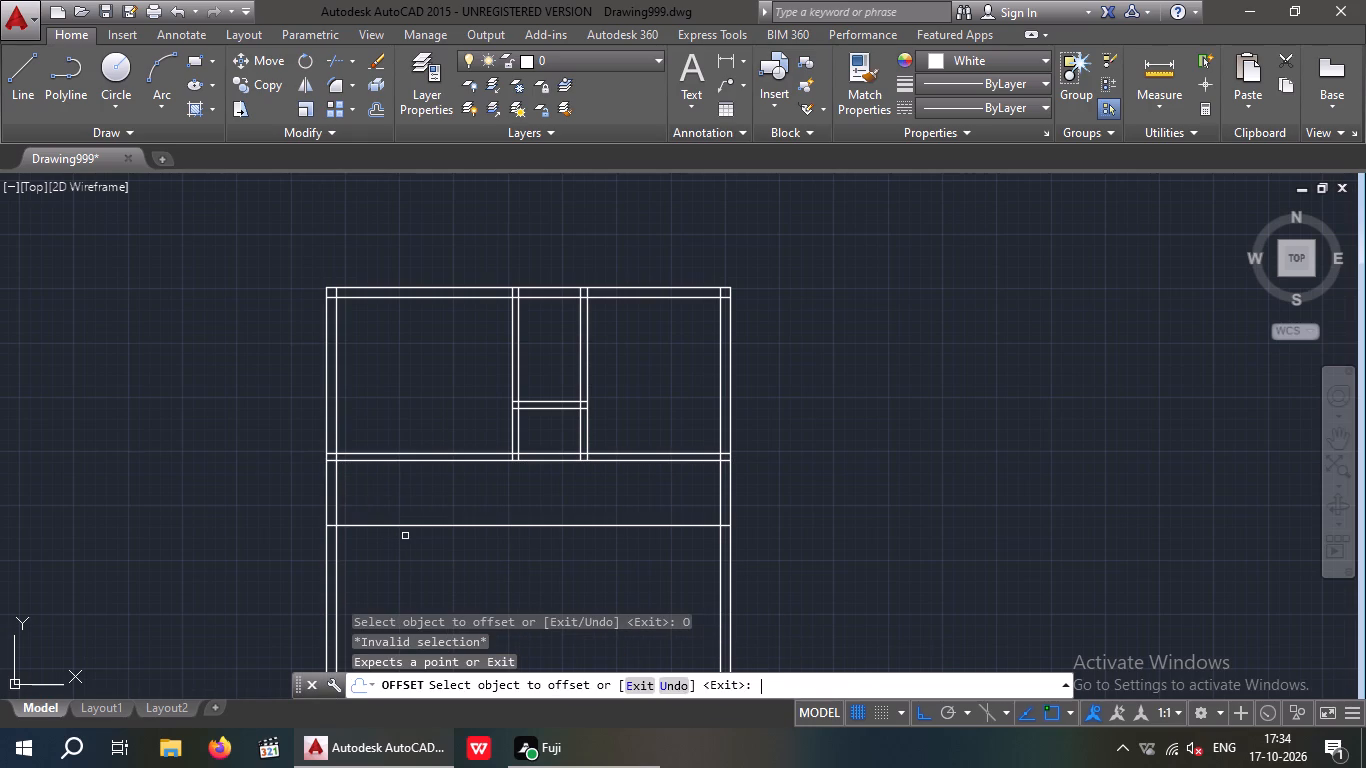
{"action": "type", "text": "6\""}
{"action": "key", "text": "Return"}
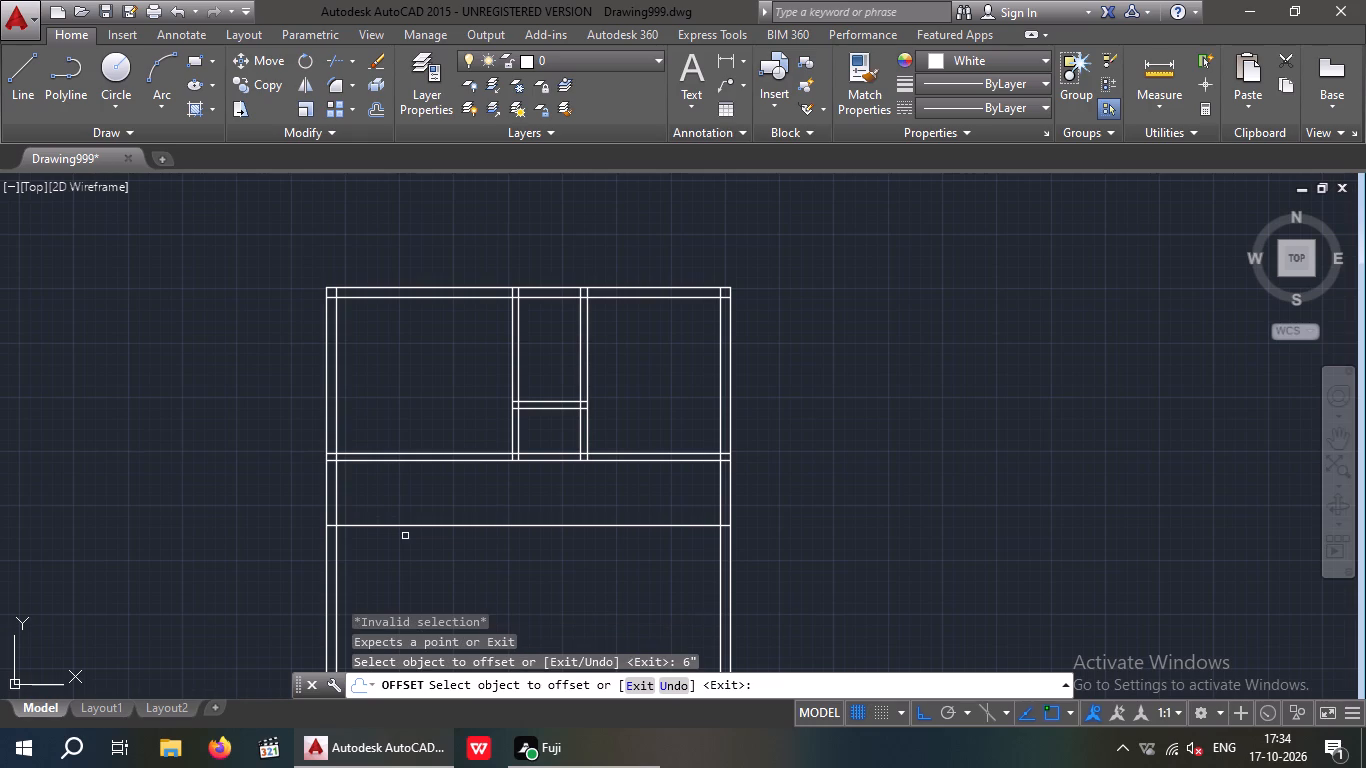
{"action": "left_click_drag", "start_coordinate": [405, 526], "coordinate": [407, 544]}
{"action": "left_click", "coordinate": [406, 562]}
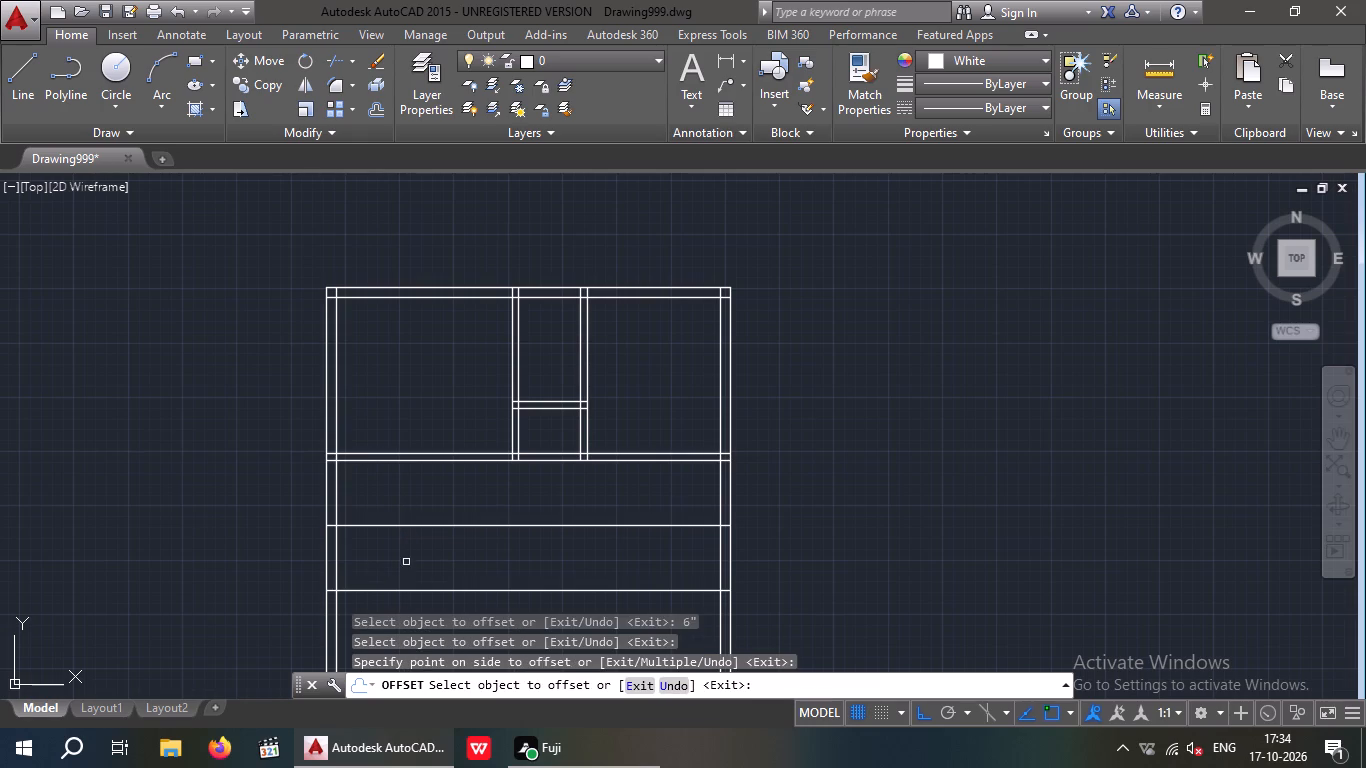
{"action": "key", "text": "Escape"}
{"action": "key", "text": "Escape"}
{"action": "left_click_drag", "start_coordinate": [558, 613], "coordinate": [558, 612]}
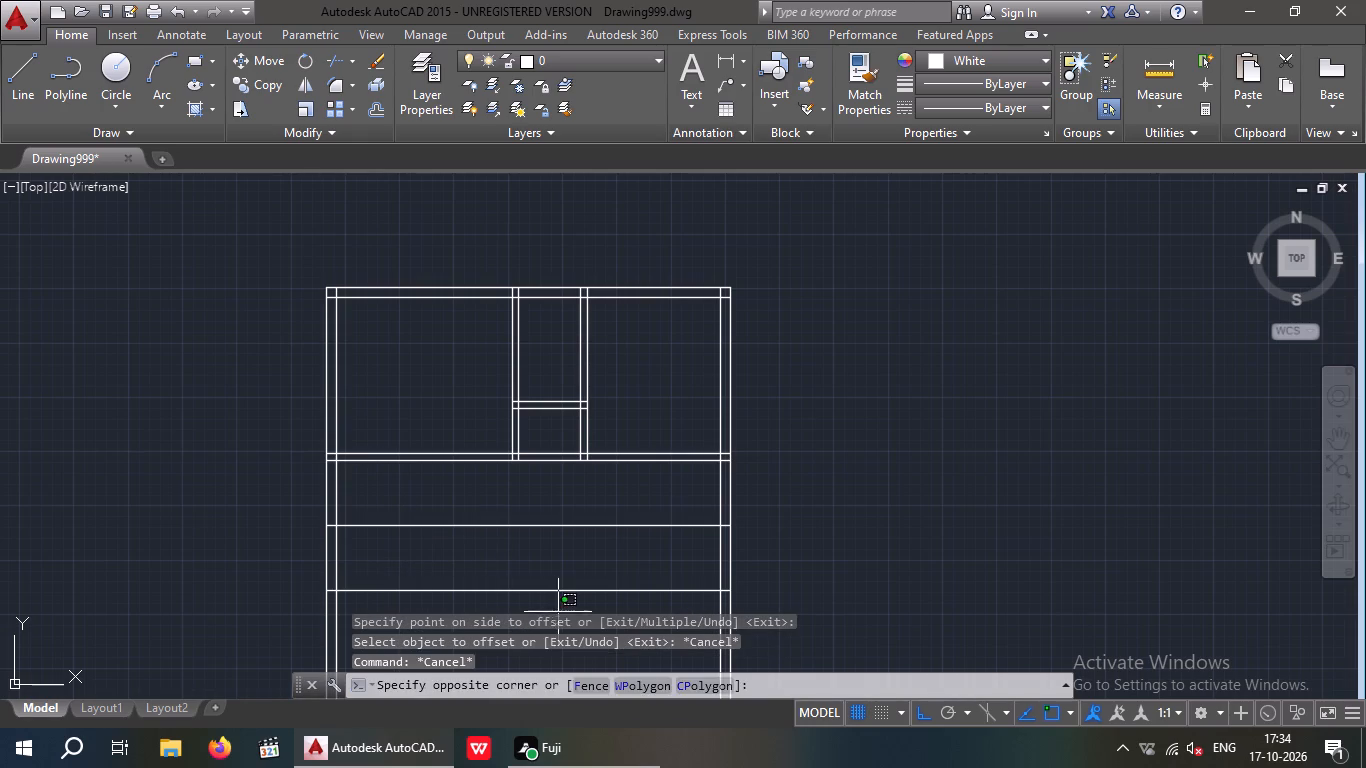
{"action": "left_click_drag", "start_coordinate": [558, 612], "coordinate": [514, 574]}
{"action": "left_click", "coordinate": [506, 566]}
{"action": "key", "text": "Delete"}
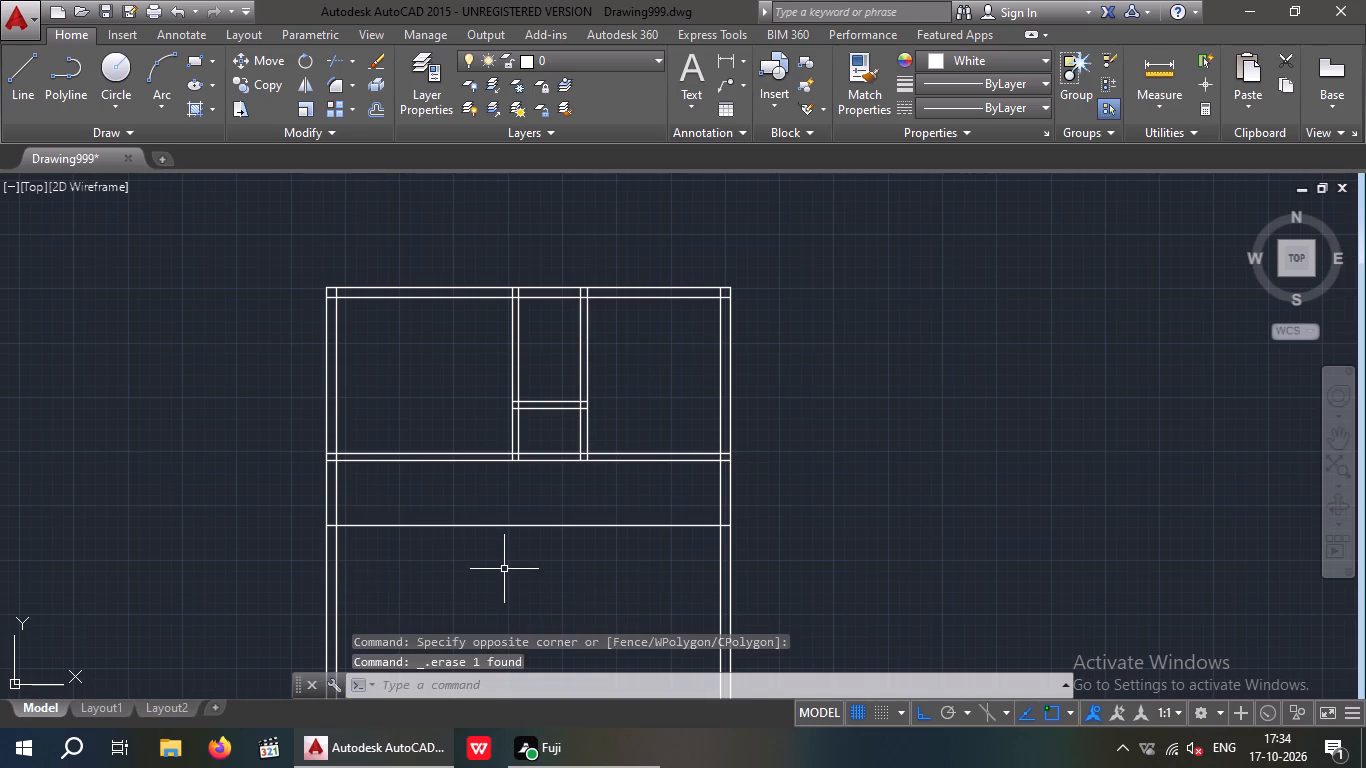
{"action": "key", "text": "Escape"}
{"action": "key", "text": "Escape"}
Offset the new cross-wall line 6" south to give the second full-width cross wall its thickness.
{"action": "key", "text": "o"}
{"action": "key", "text": "Return"}
{"action": "key", "text": "5"}
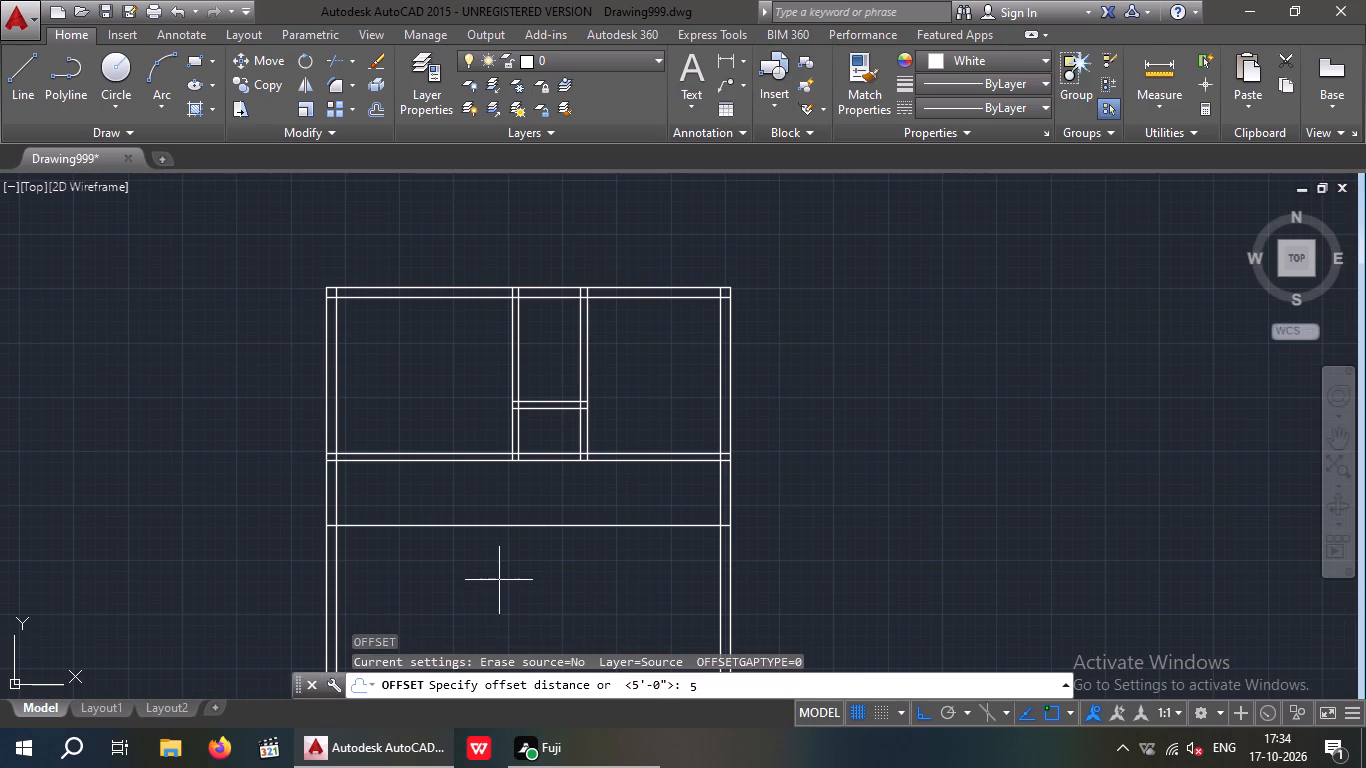
{"action": "key", "text": "BackSpace"}
{"action": "key", "text": "6"}
{"action": "key", "text": "shift+quotedbl"}
{"action": "key", "text": "Return"}
{"action": "left_click_drag", "start_coordinate": [477, 526], "coordinate": [485, 539]}
{"action": "left_click", "coordinate": [495, 550]}
{"action": "key", "text": "Escape"}
{"action": "key", "text": "Escape"}
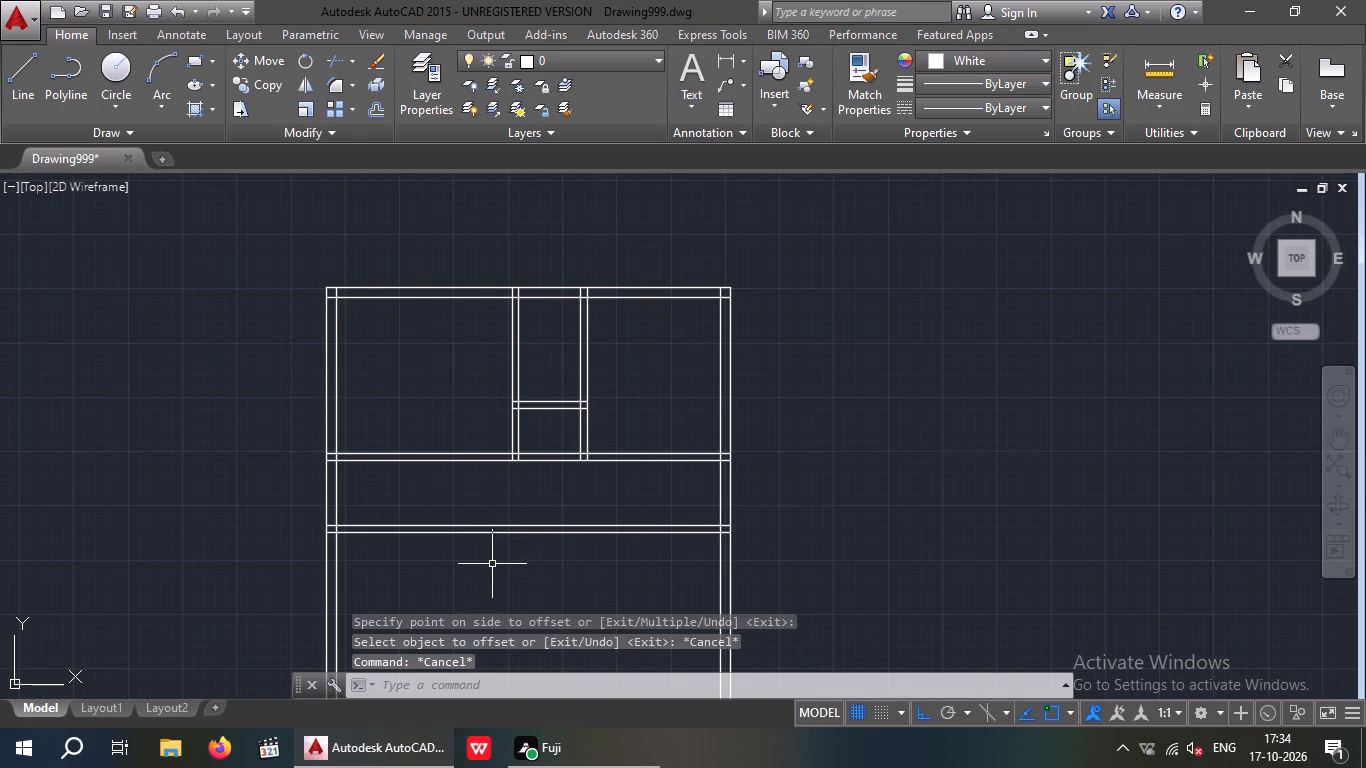
{"action": "key", "text": "Escape"}
Offset the south line of the second full-width cross wall 10' south to place another cross-wall line.
{"action": "key", "text": "o"}
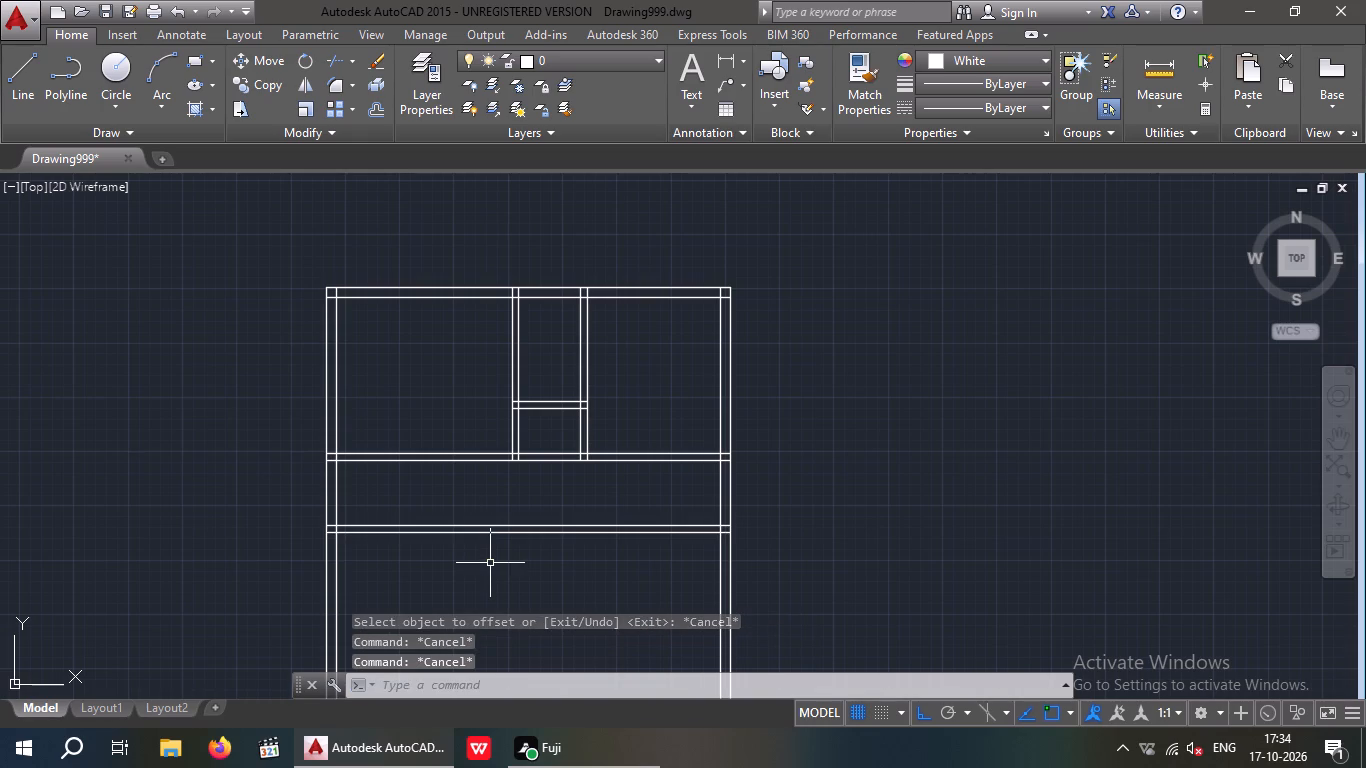
{"action": "key", "text": "Return"}
{"action": "type", "text": "10'"}
{"action": "key", "text": "Return"}
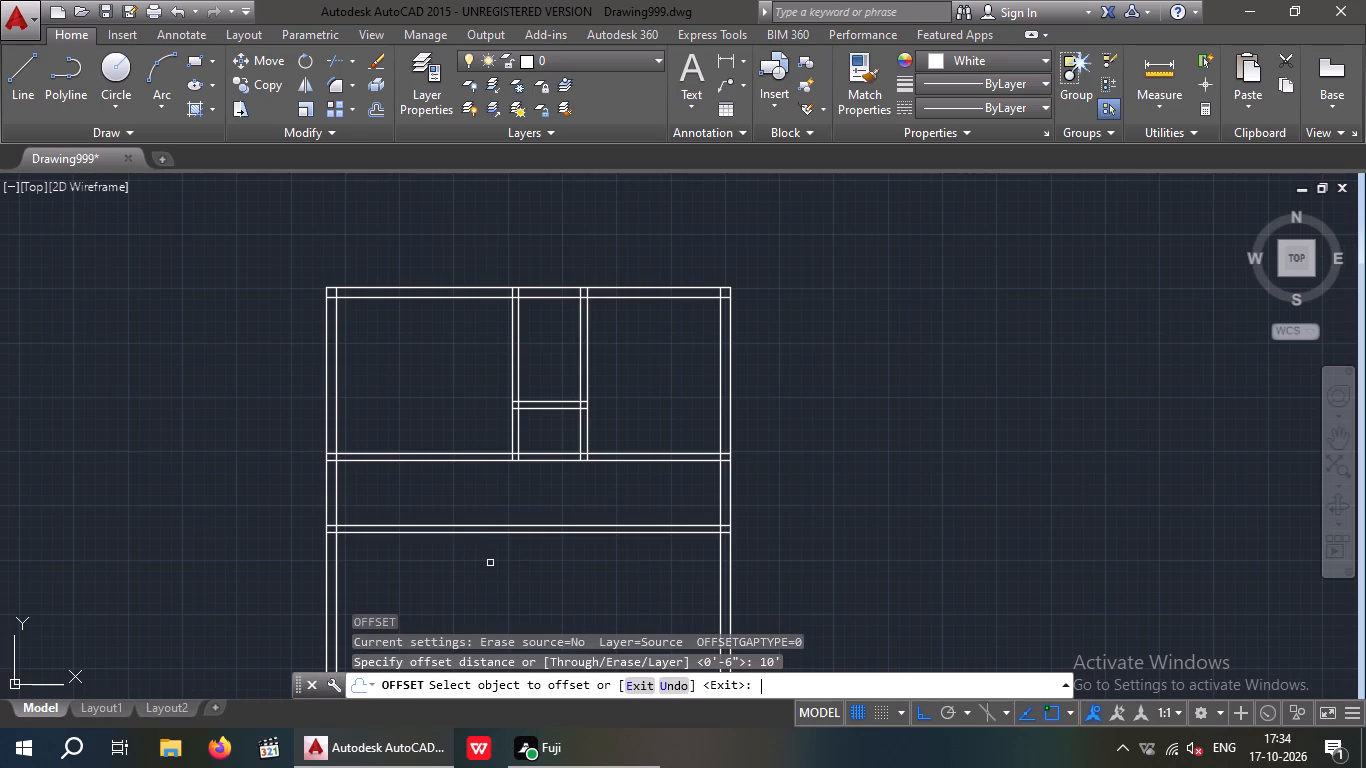
{"action": "middle_click_drag", "start_coordinate": [513, 500], "coordinate": [481, 411]}
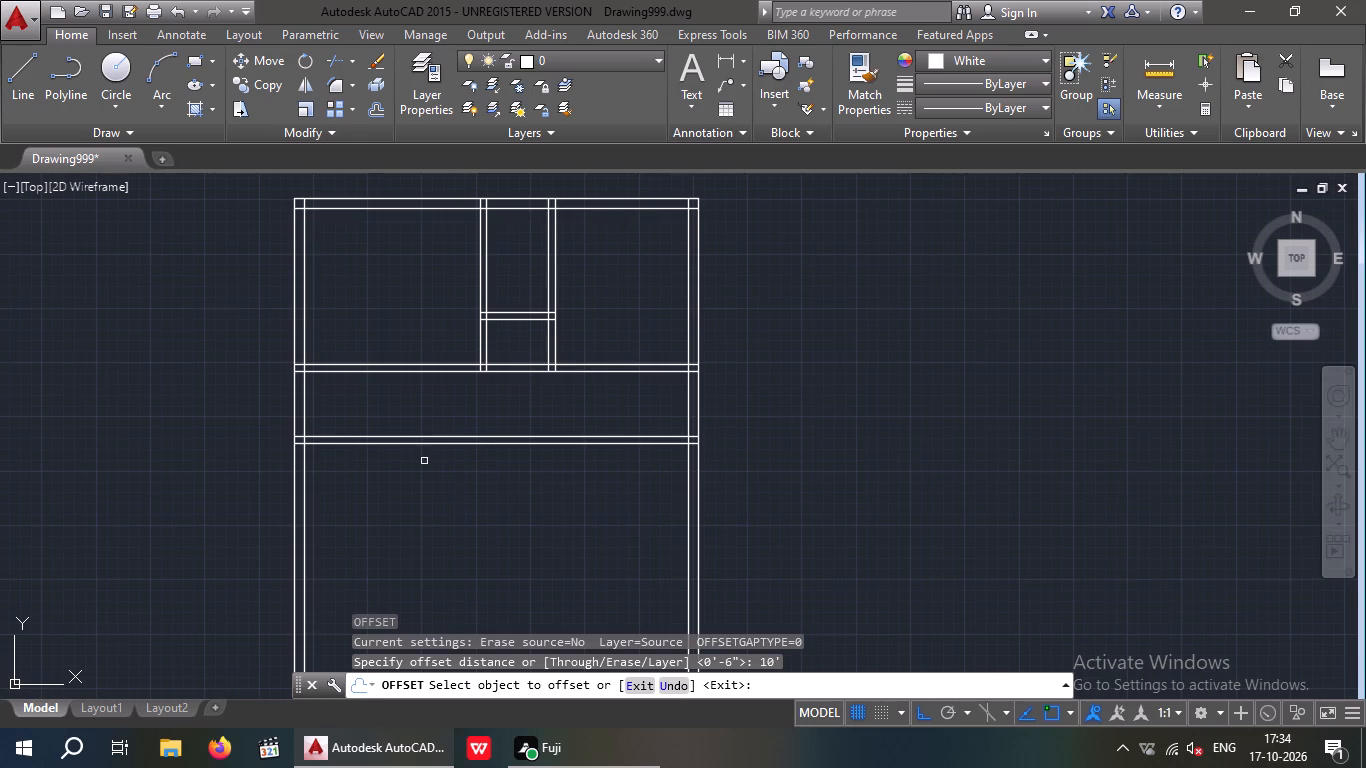
{"action": "left_click", "coordinate": [414, 444]}
{"action": "left_click", "coordinate": [417, 466]}
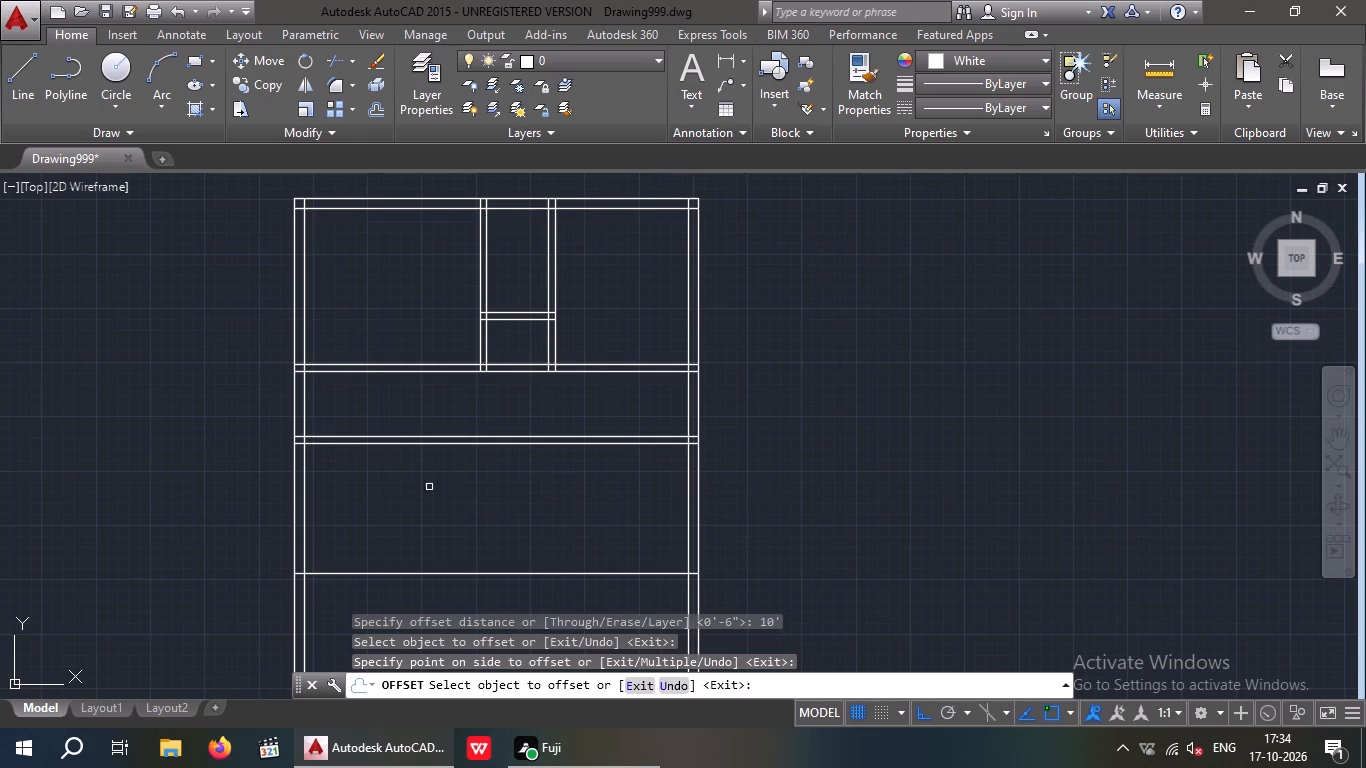
{"action": "key", "text": "Escape"}
{"action": "key", "text": "Escape"}
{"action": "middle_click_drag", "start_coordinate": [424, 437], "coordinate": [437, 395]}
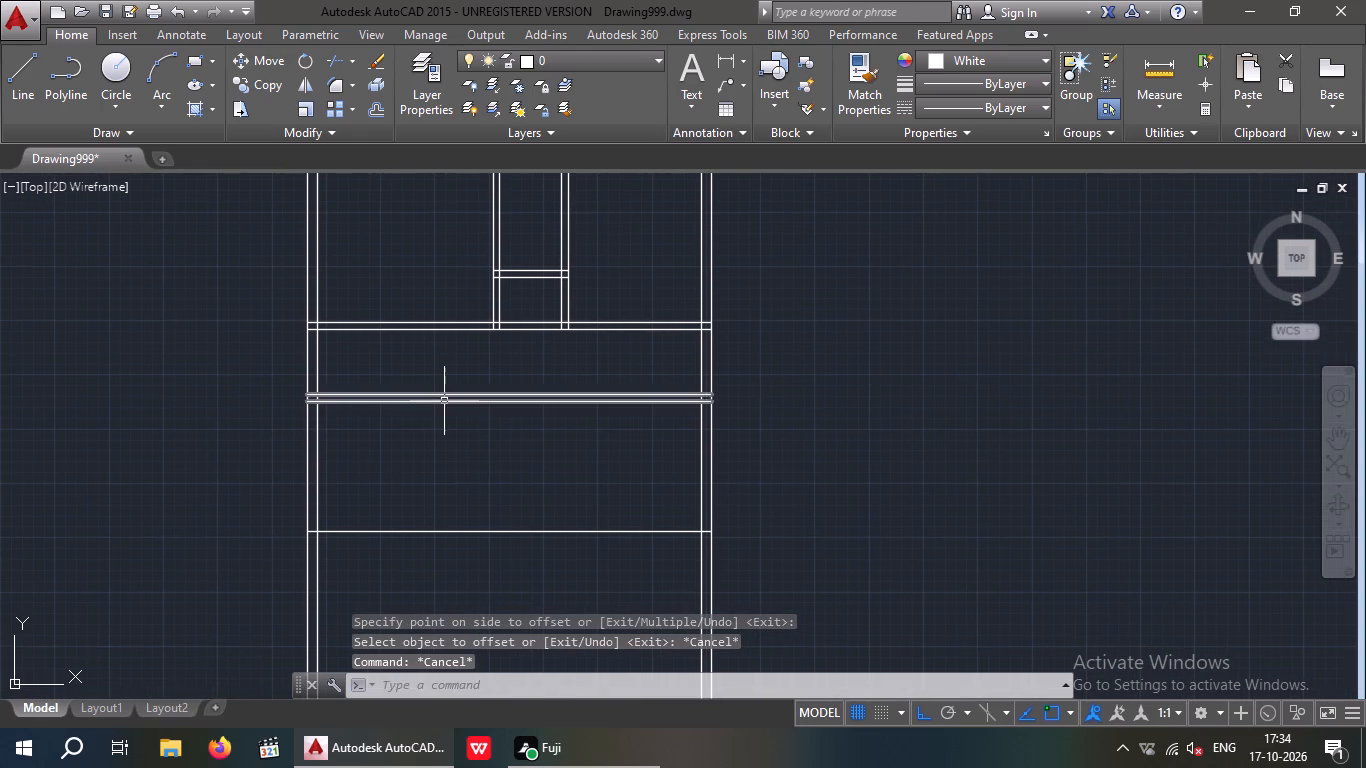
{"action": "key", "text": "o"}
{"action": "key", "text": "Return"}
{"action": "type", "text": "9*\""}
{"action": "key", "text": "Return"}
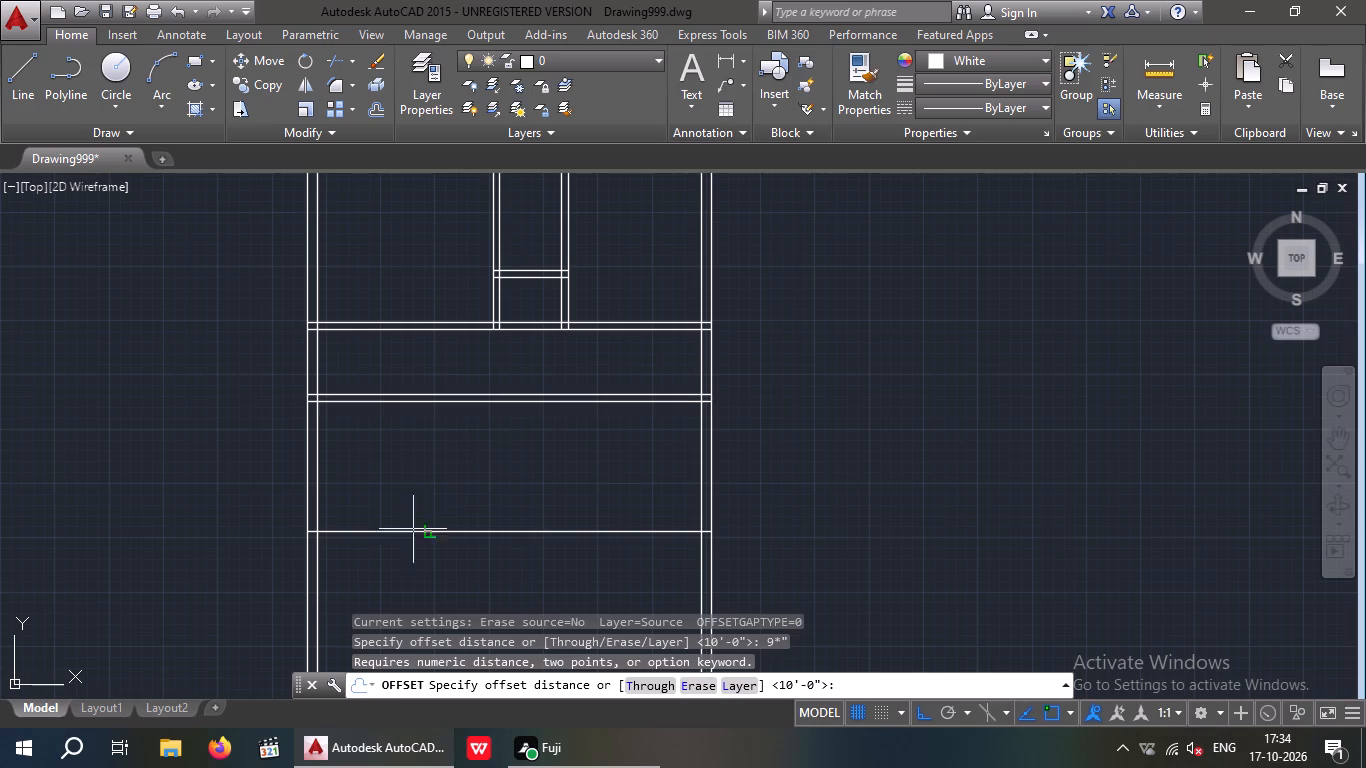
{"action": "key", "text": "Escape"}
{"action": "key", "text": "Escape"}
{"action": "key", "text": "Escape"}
Offset the southernmost new cross-wall line 9" south to give that wall its thickness.
{"action": "key", "text": "o"}
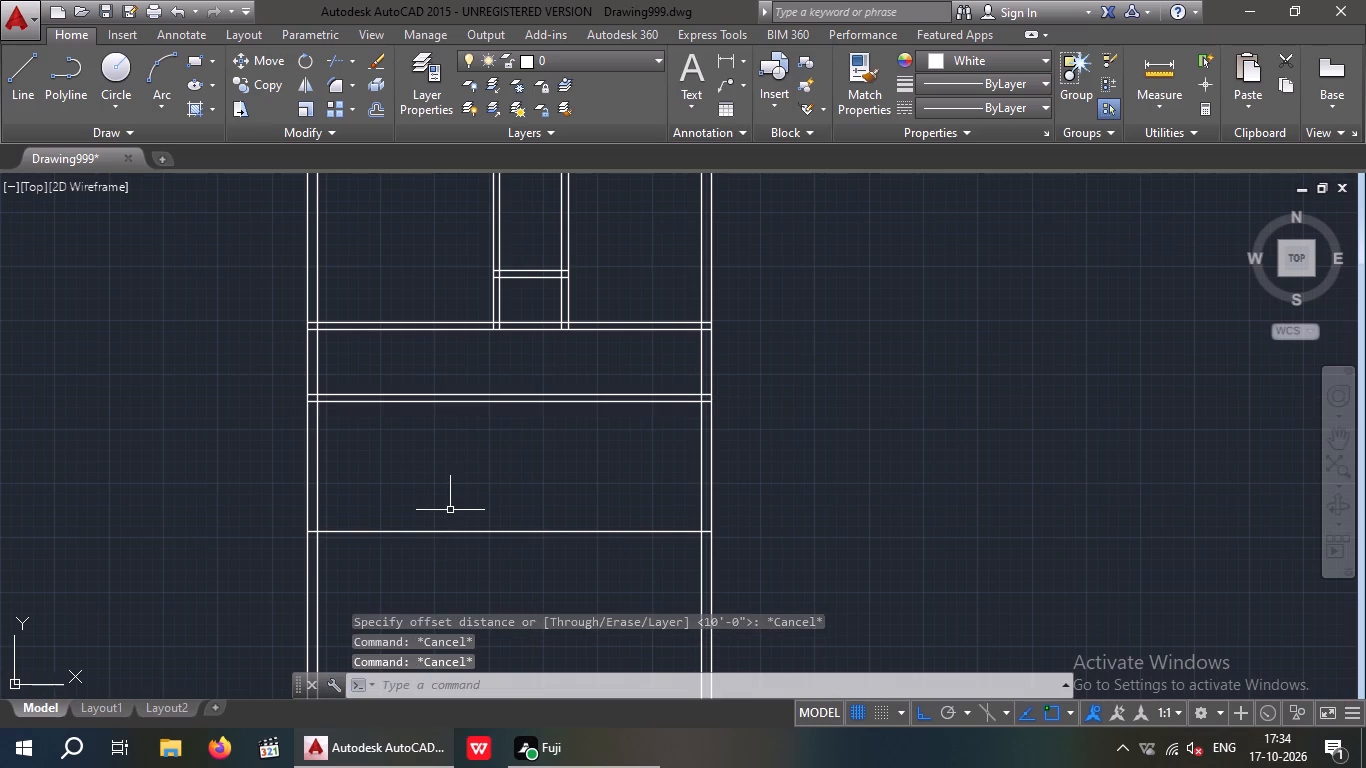
{"action": "key", "text": "Return"}
{"action": "key", "text": "9"}
{"action": "key", "text": "shift+quotedbl"}
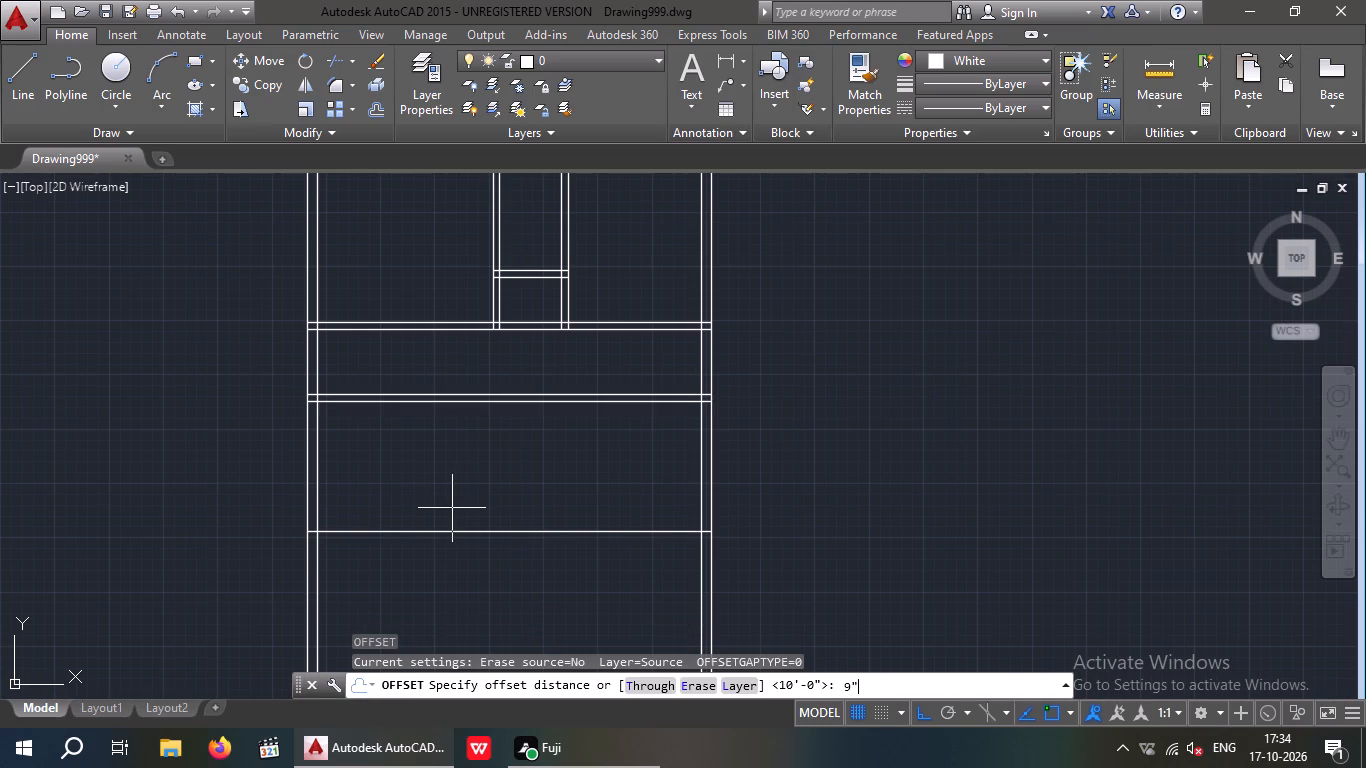
{"action": "key", "text": "Return"}
{"action": "left_click_drag", "start_coordinate": [453, 531], "coordinate": [461, 552]}
{"action": "left_click", "coordinate": [463, 557]}
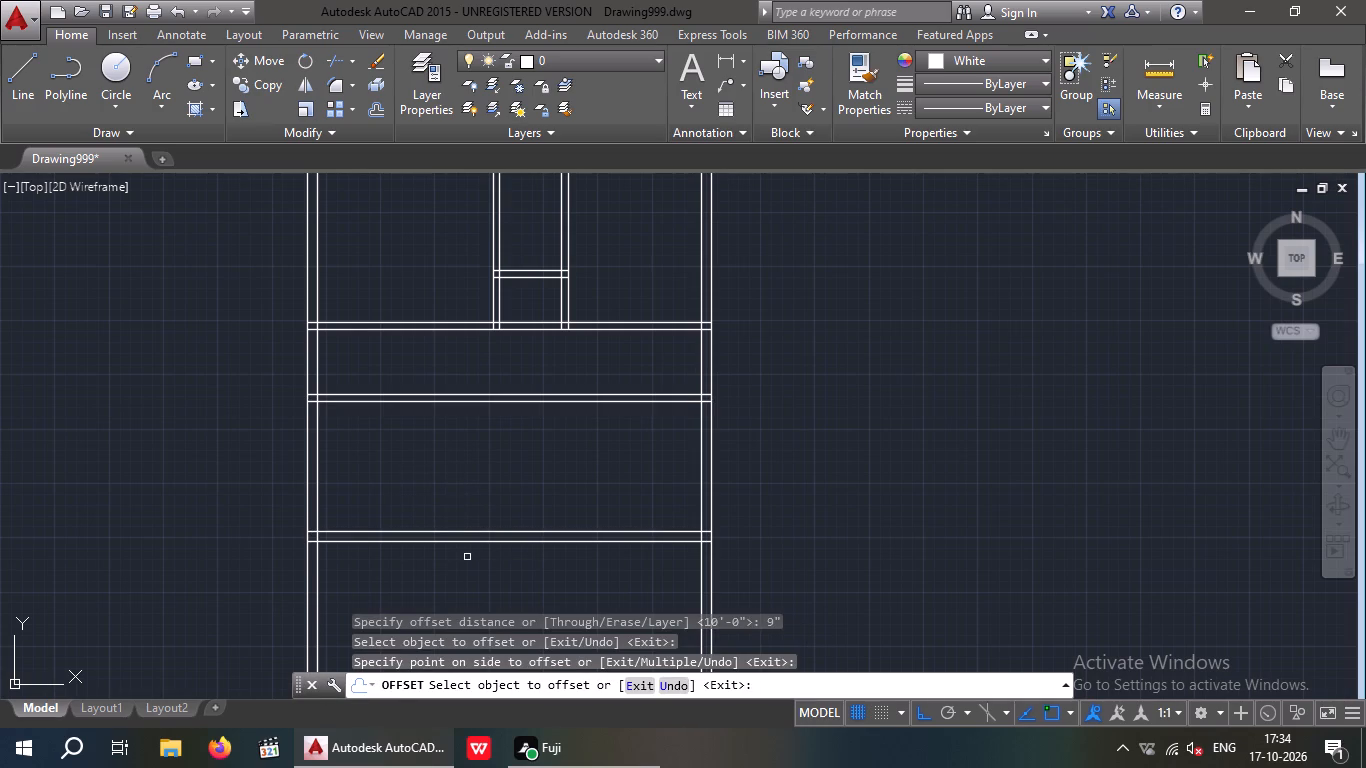
{"action": "key", "text": "Escape"}
{"action": "key", "text": "Escape"}
Offset the inner line of the west wall 10'6" east to place a vertical partition line.
{"action": "key", "text": "o"}
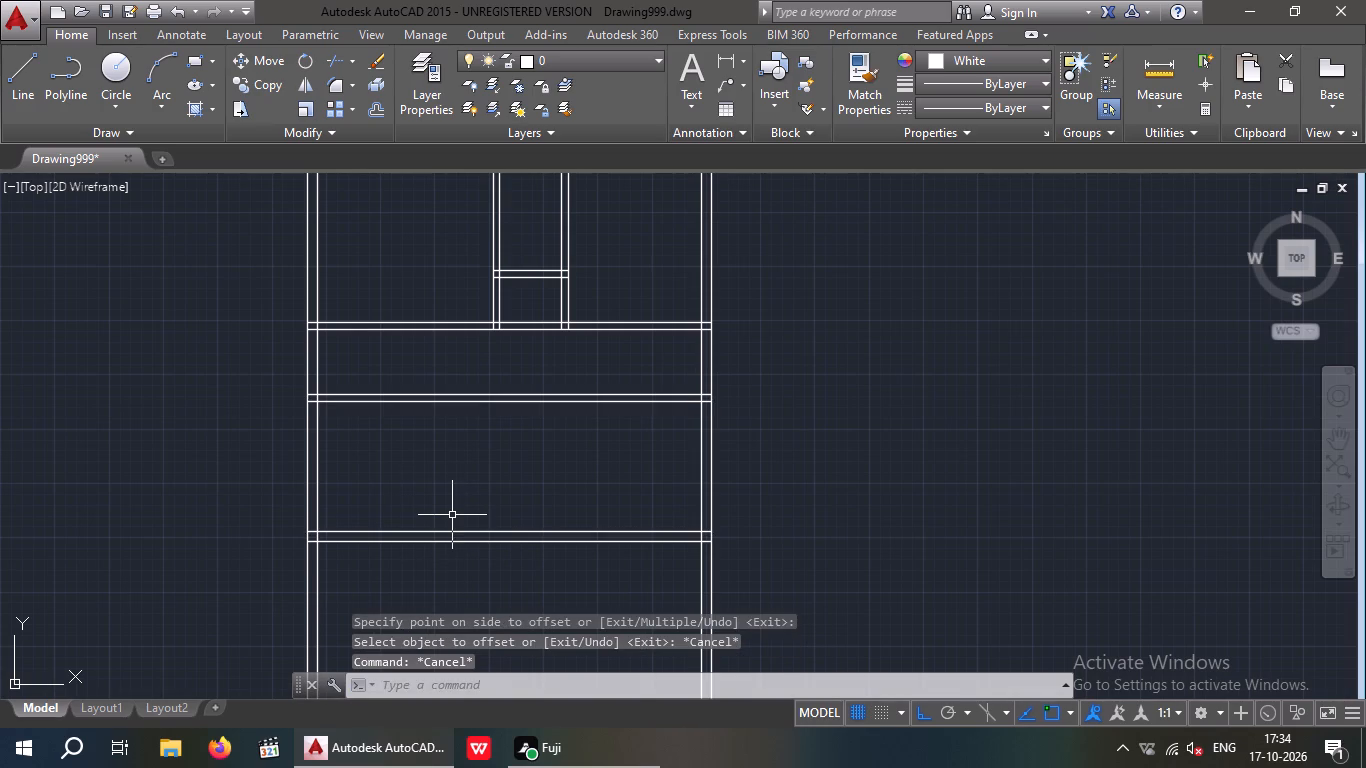
{"action": "key", "text": "Return"}
{"action": "type", "text": "10'6"}
{"action": "key", "text": "shift+quotedbl"}
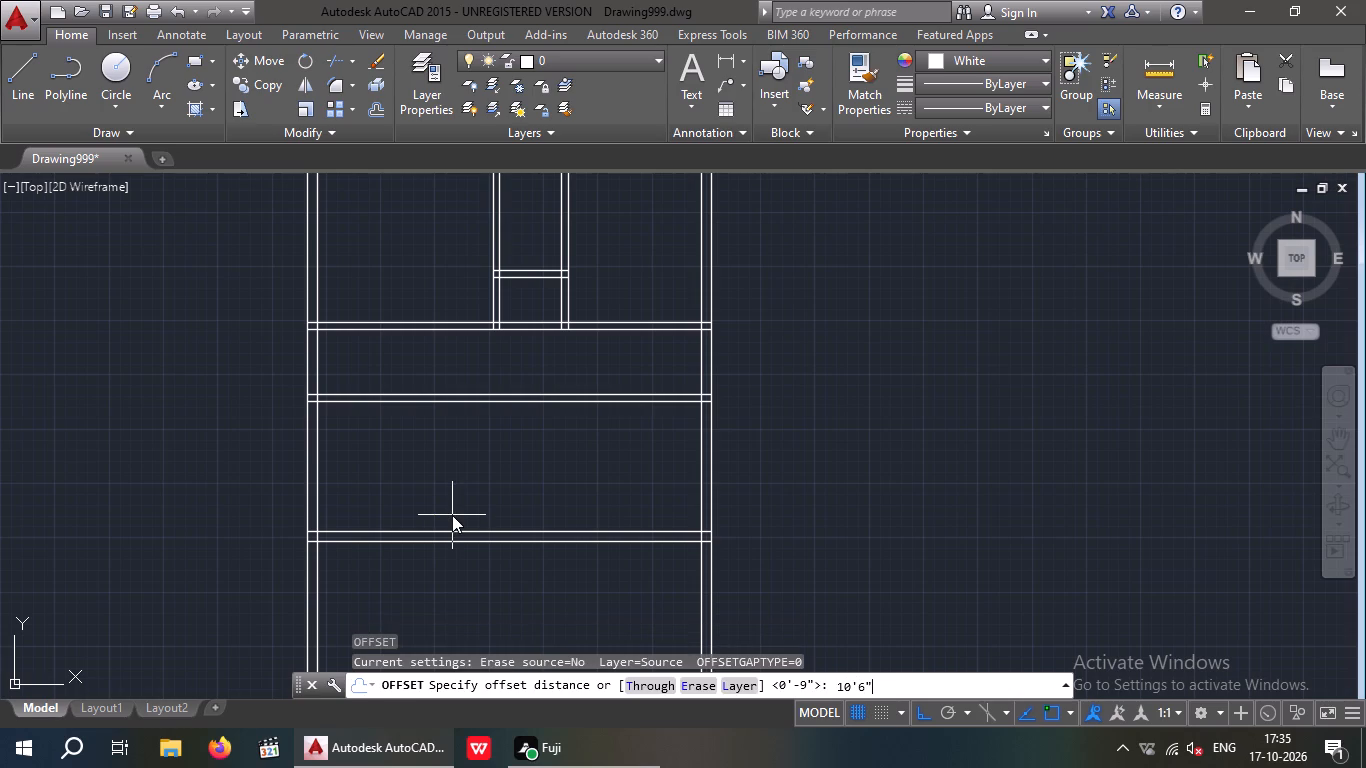
{"action": "key", "text": "Return"}
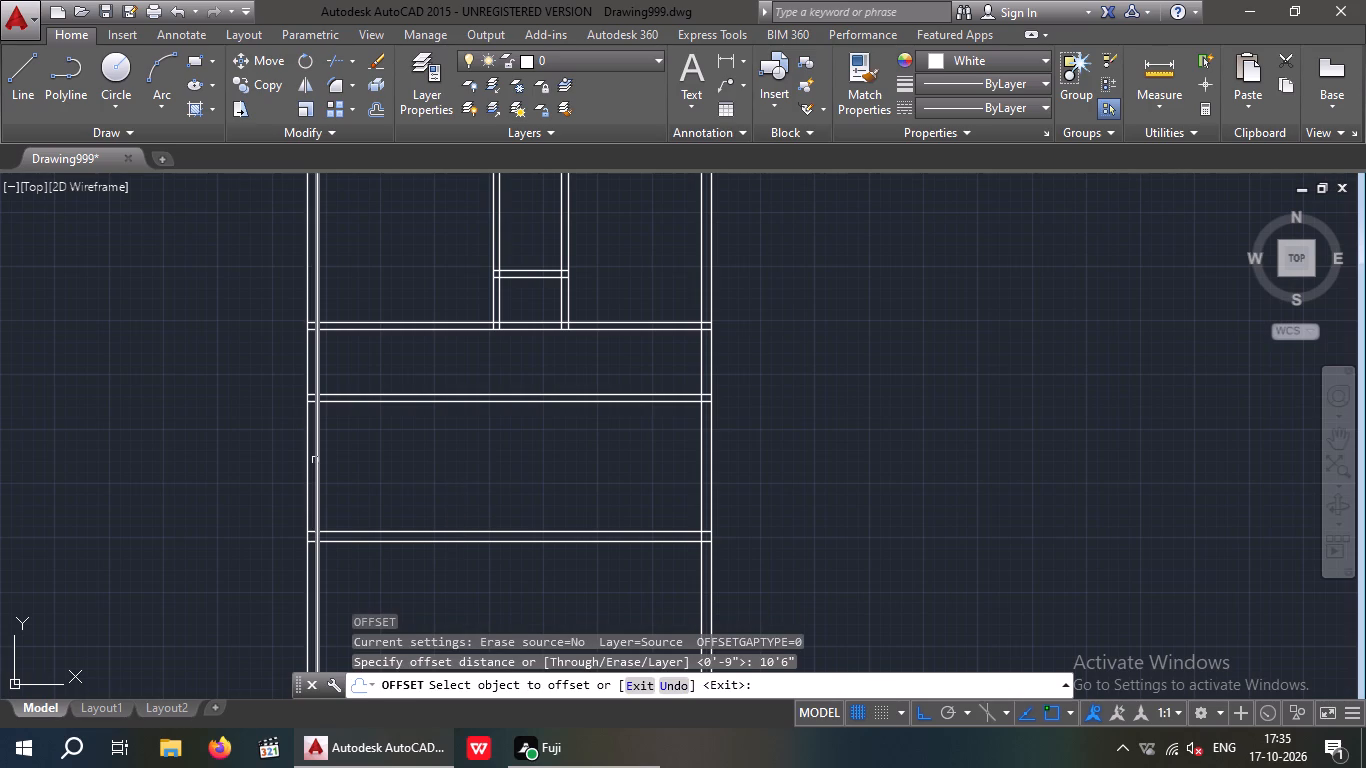
{"action": "left_click_drag", "start_coordinate": [316, 460], "coordinate": [343, 464]}
{"action": "left_click", "coordinate": [399, 464]}
{"action": "key", "text": "Escape"}
{"action": "key", "text": "Escape"}
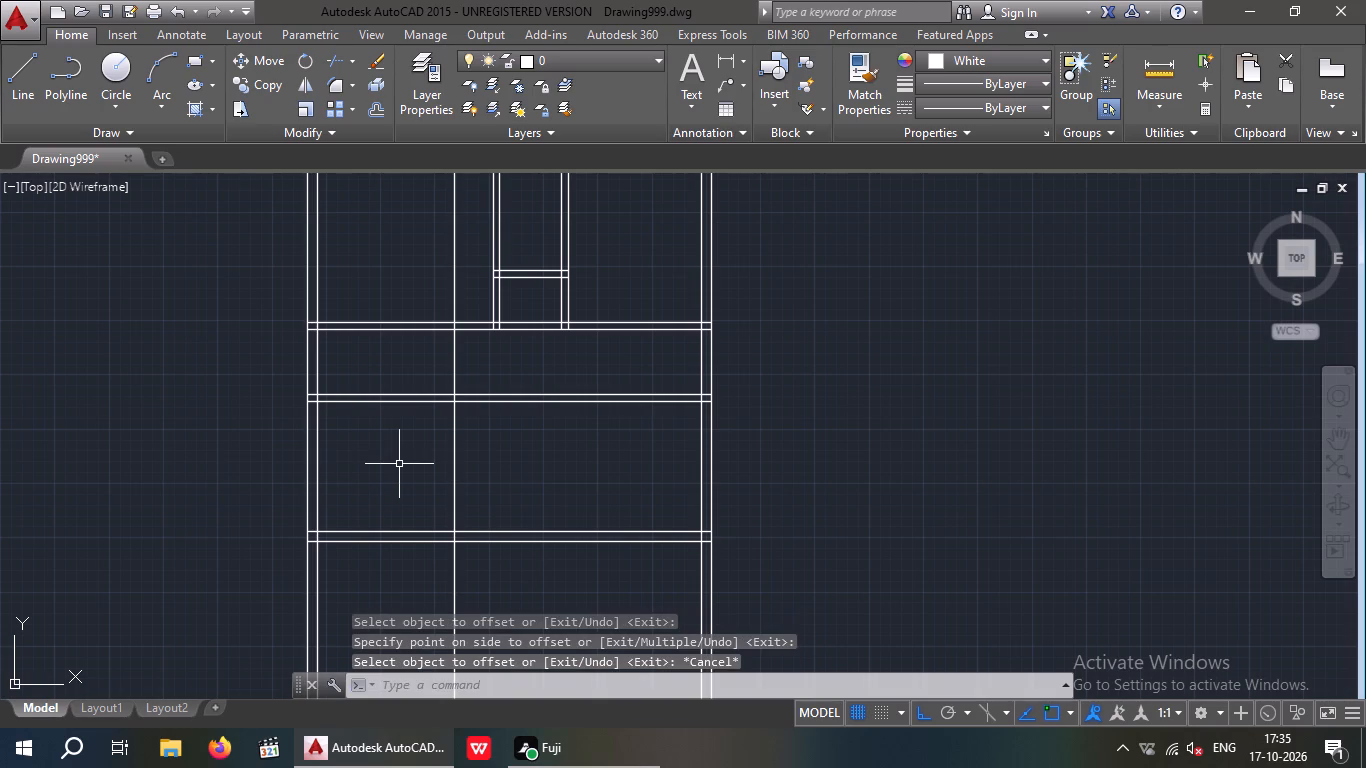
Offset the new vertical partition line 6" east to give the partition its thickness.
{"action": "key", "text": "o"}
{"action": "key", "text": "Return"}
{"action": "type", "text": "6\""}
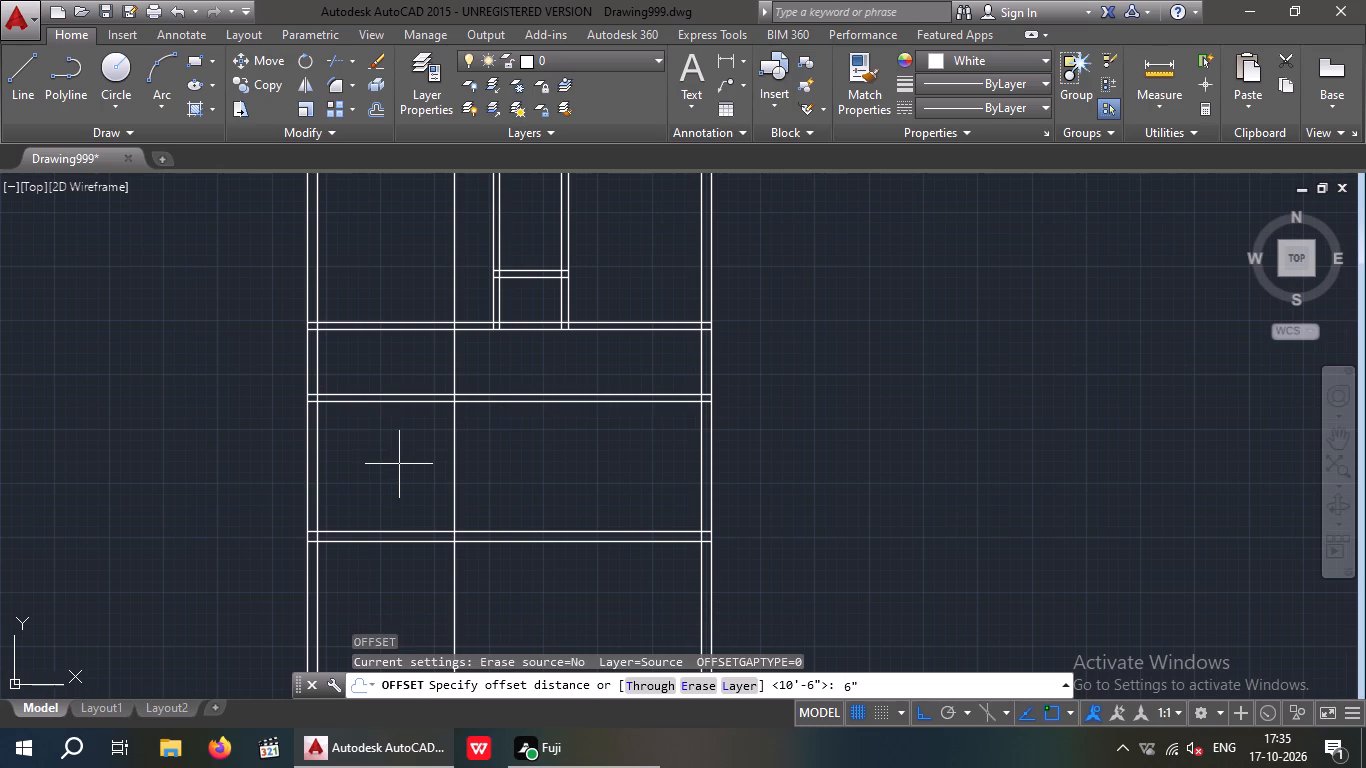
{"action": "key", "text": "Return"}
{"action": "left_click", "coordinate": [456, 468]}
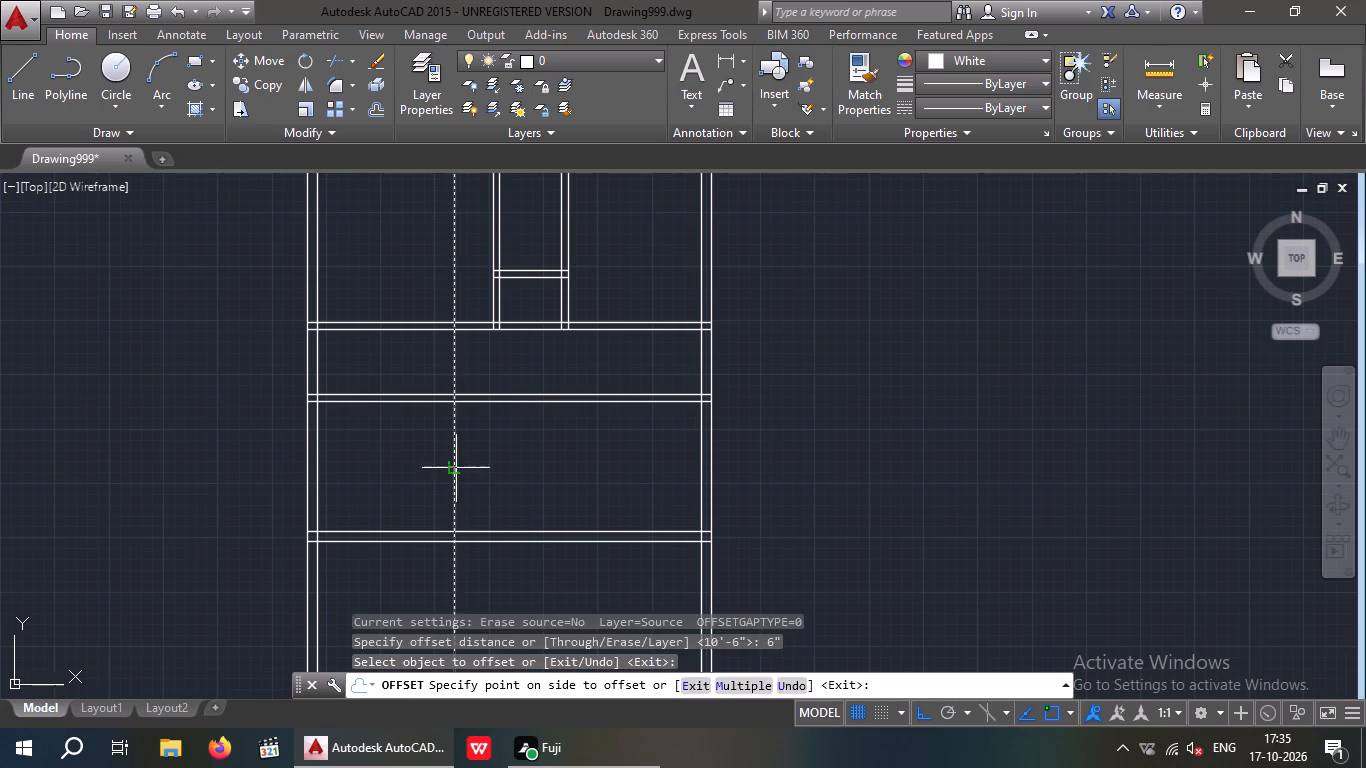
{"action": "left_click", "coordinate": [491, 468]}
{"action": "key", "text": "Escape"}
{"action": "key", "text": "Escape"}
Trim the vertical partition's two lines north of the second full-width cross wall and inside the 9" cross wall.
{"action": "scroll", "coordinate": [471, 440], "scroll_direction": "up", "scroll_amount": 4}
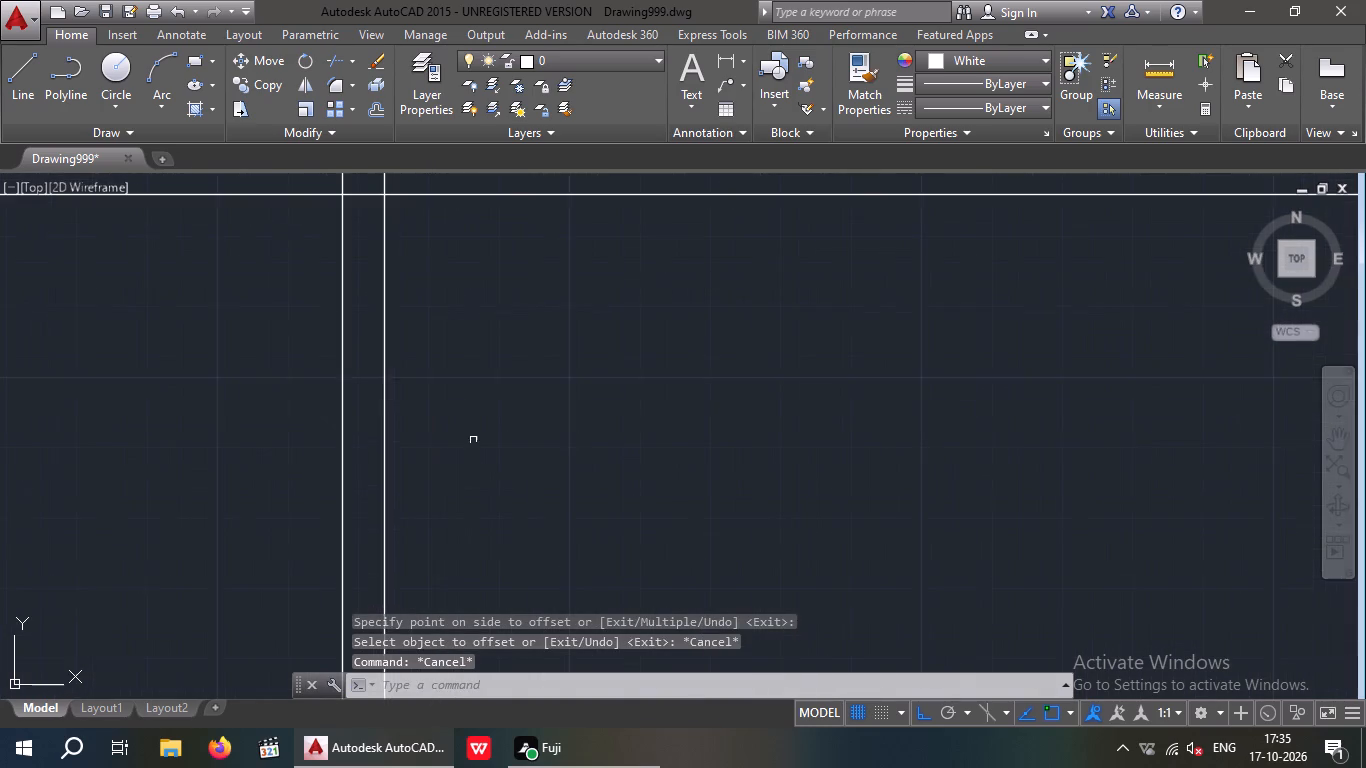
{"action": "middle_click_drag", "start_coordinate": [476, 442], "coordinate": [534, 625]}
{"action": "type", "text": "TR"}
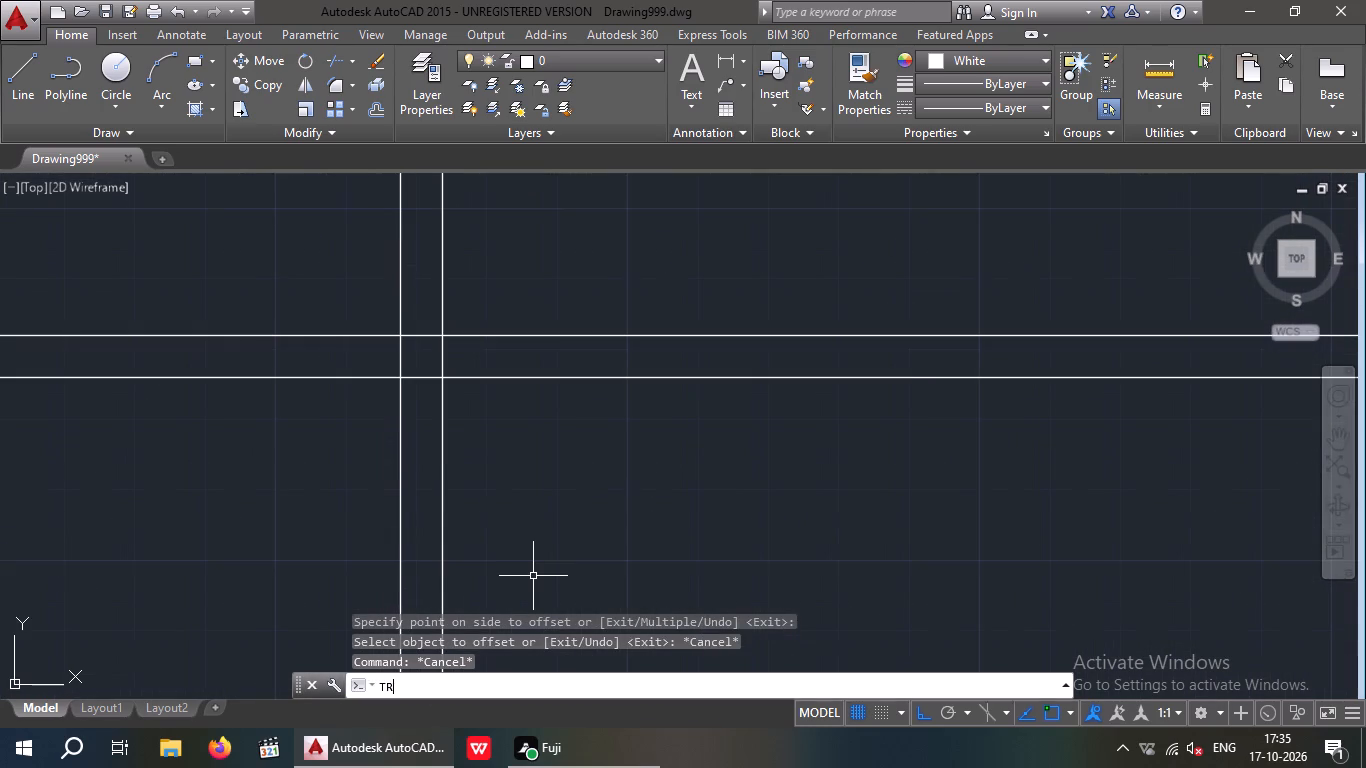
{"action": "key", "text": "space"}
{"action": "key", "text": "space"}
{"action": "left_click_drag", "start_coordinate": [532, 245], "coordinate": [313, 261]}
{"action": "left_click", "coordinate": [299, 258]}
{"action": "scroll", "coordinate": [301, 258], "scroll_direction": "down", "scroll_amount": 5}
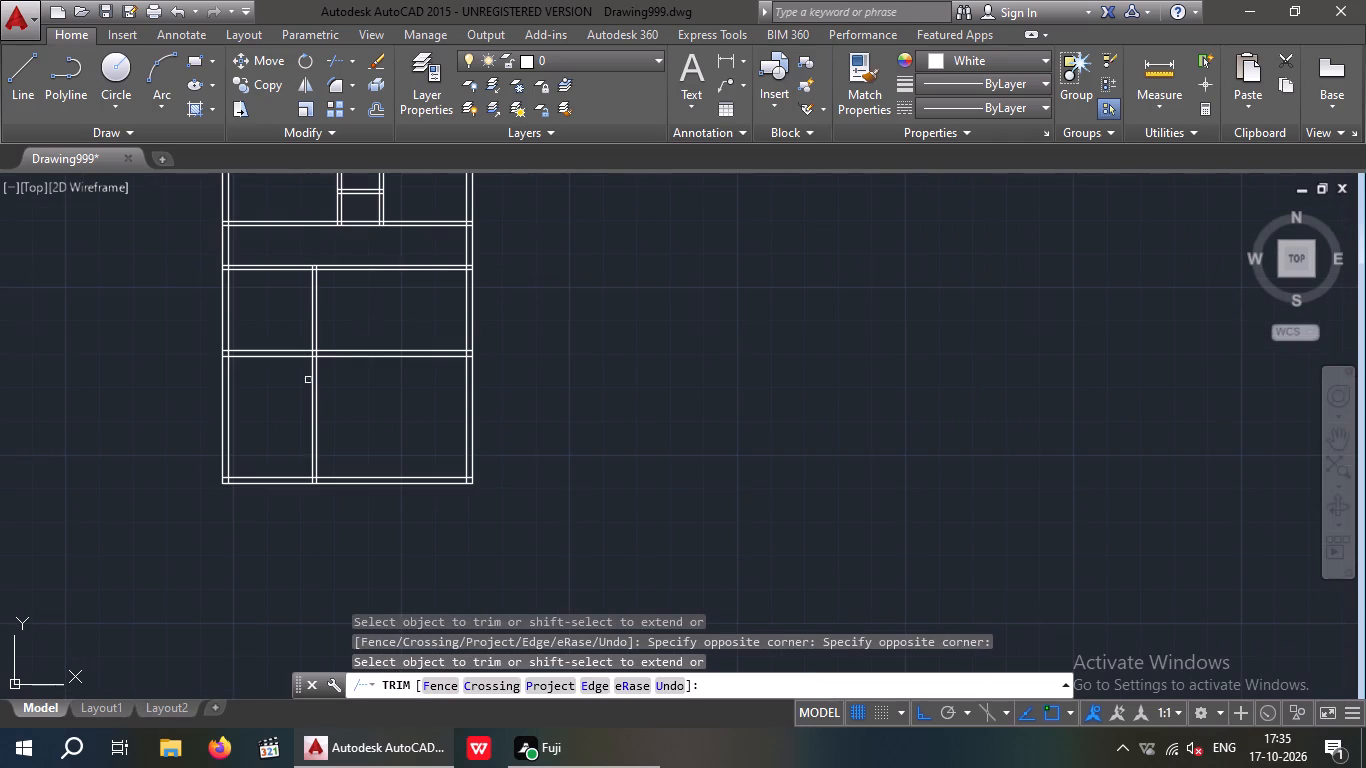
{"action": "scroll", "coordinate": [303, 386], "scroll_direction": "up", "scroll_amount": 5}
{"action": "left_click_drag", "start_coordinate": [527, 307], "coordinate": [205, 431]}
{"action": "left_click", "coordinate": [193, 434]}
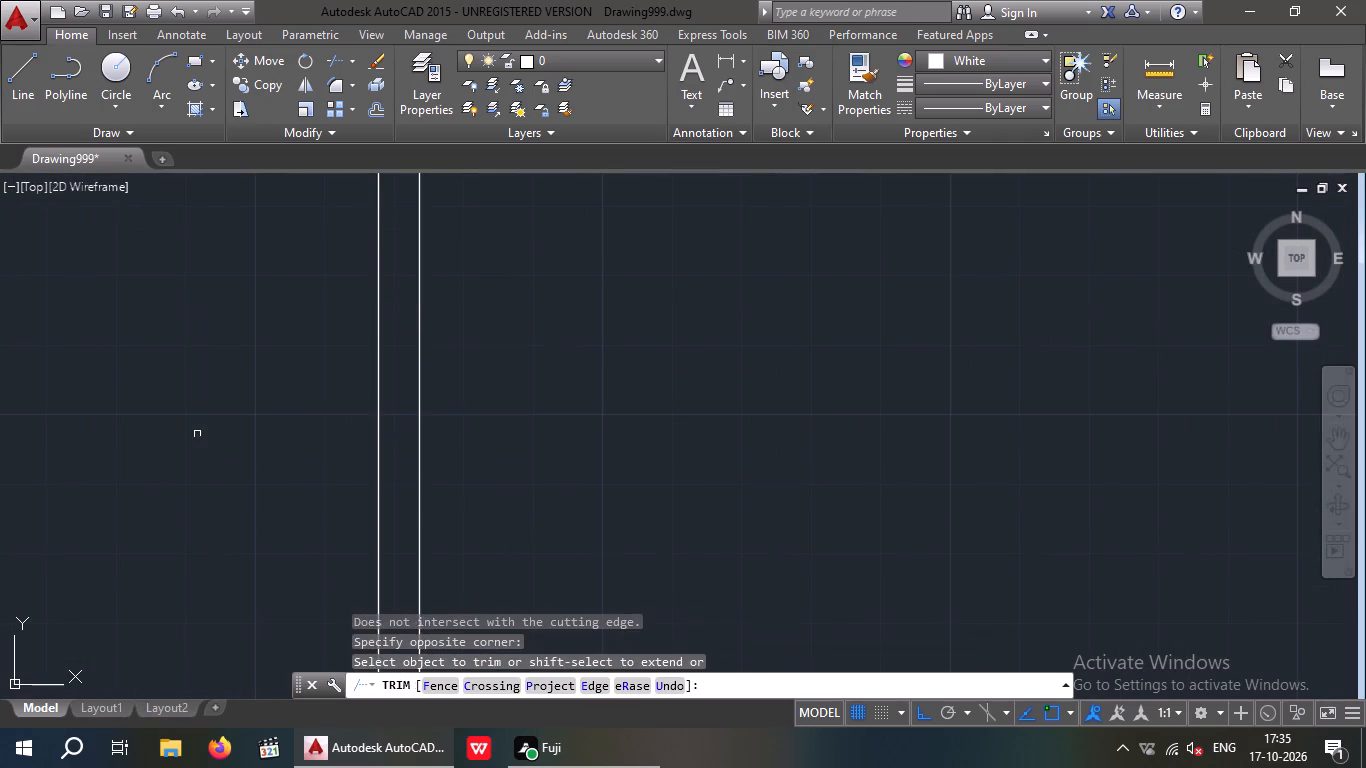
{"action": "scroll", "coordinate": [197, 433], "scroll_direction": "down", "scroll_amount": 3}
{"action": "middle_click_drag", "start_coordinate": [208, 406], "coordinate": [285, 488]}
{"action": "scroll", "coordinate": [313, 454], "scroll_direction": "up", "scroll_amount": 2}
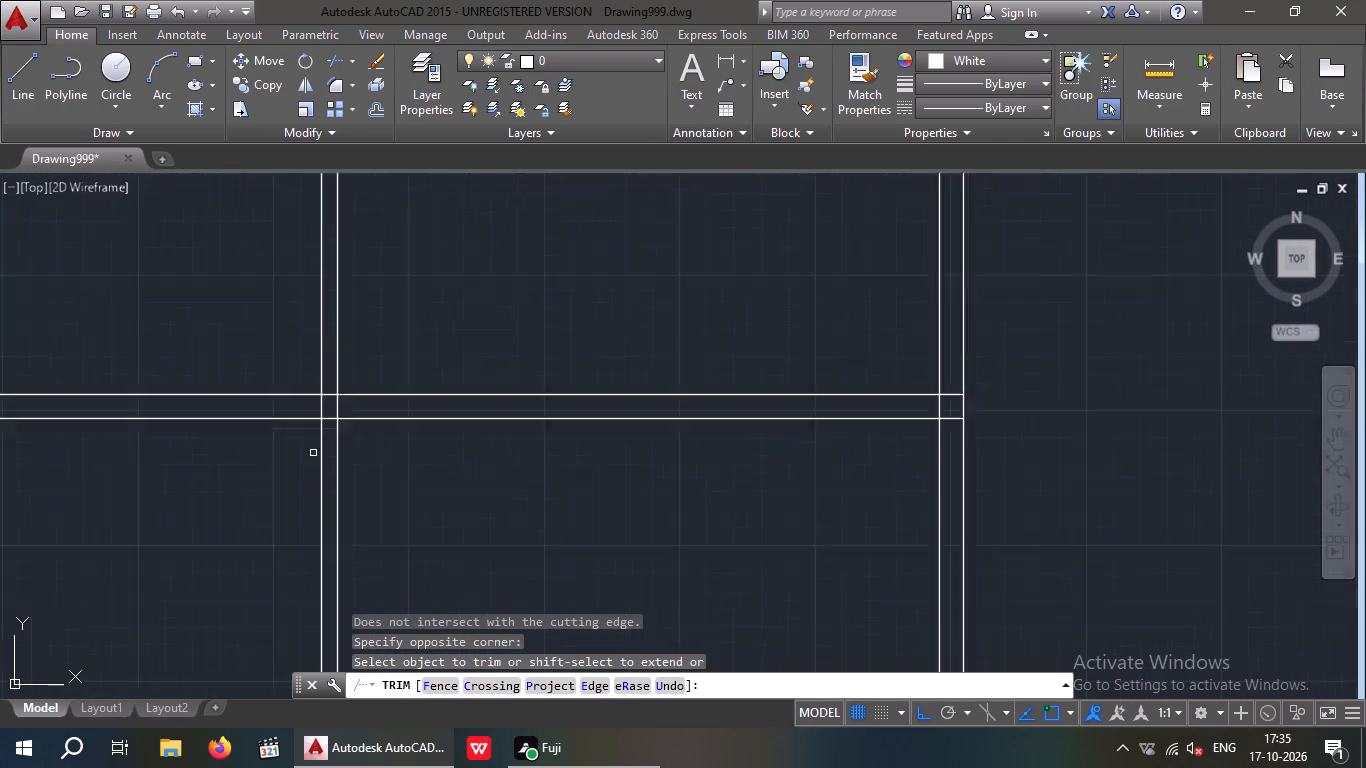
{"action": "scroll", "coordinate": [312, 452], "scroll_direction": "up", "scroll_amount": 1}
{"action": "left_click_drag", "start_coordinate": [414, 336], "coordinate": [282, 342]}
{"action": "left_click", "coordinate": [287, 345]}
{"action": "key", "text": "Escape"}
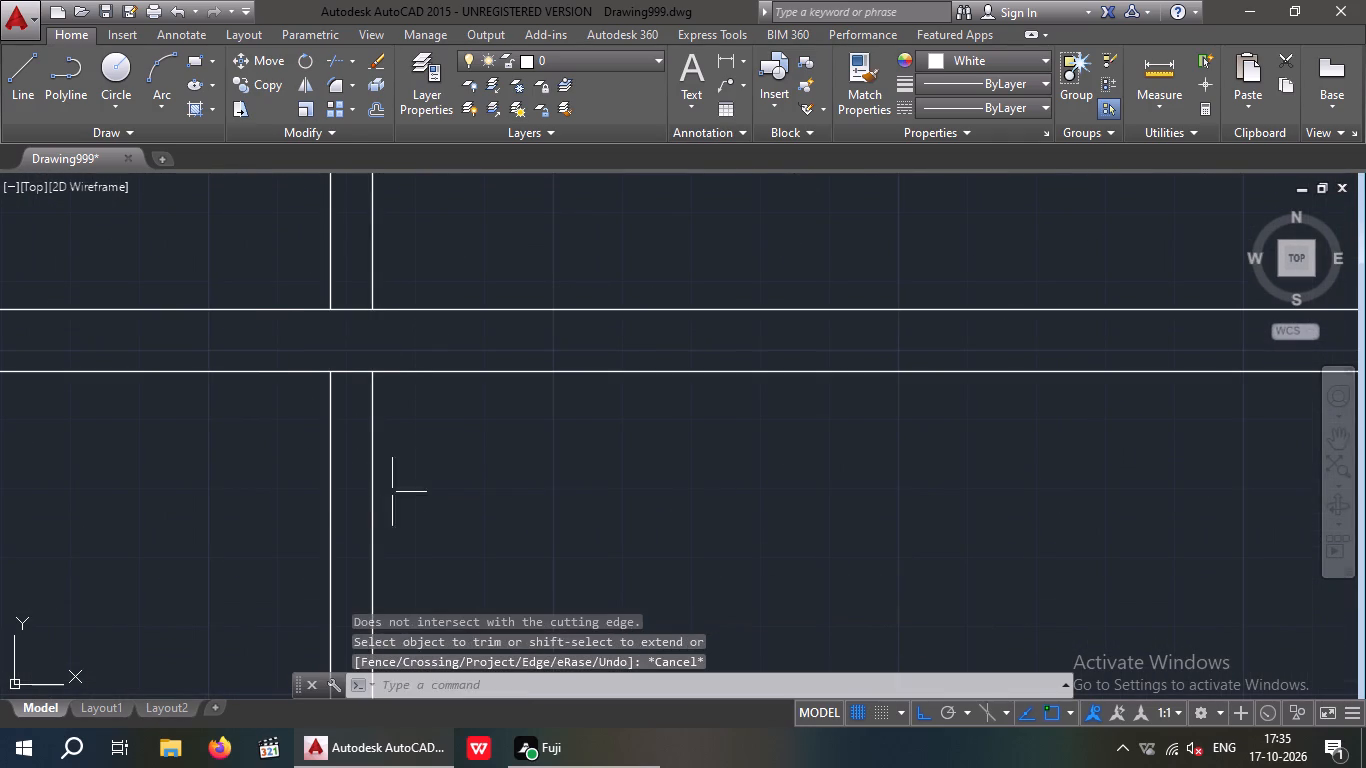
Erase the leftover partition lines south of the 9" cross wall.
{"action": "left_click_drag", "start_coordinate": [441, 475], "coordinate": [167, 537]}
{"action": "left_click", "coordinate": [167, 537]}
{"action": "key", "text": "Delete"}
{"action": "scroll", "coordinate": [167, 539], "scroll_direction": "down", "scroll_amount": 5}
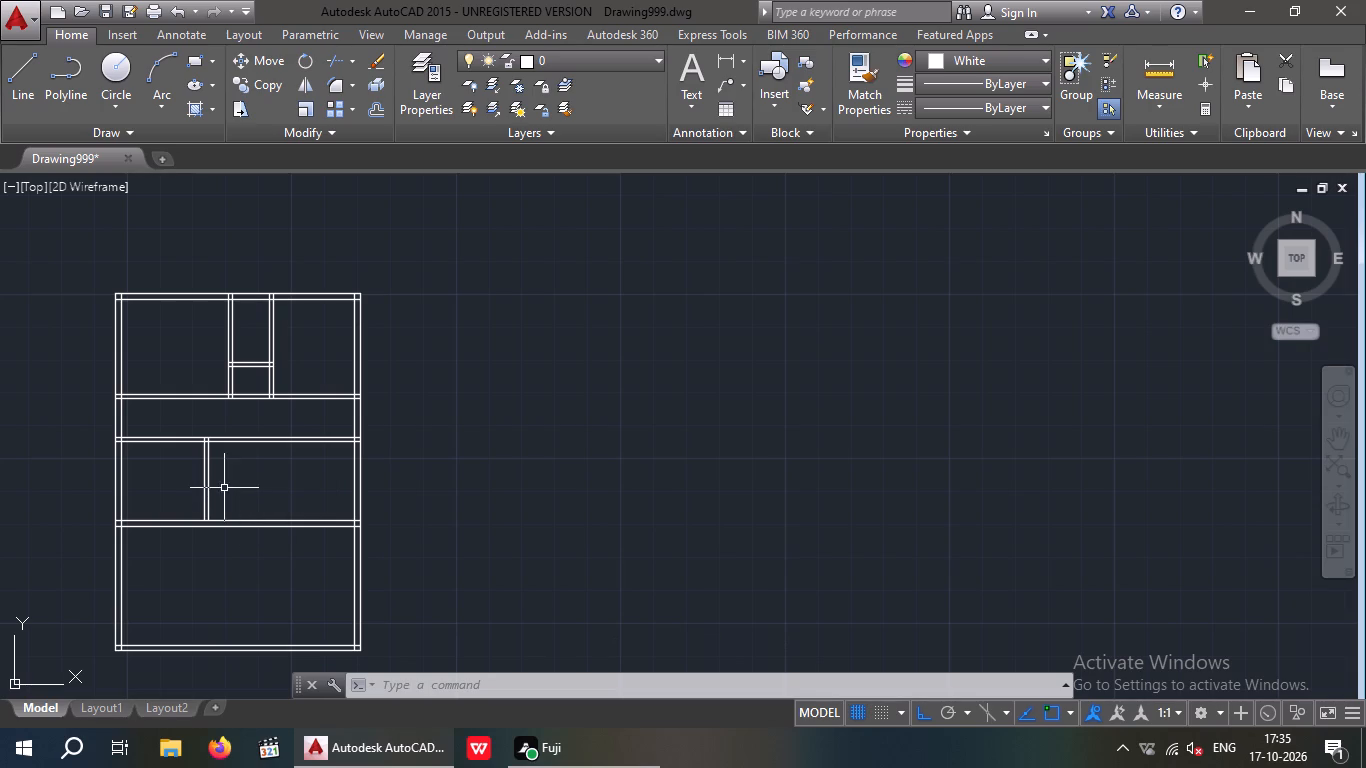
Erase both lines of the vertical partition between the second cross wall and the 9" cross wall.
{"action": "middle_click_drag", "start_coordinate": [214, 471], "coordinate": [316, 494]}
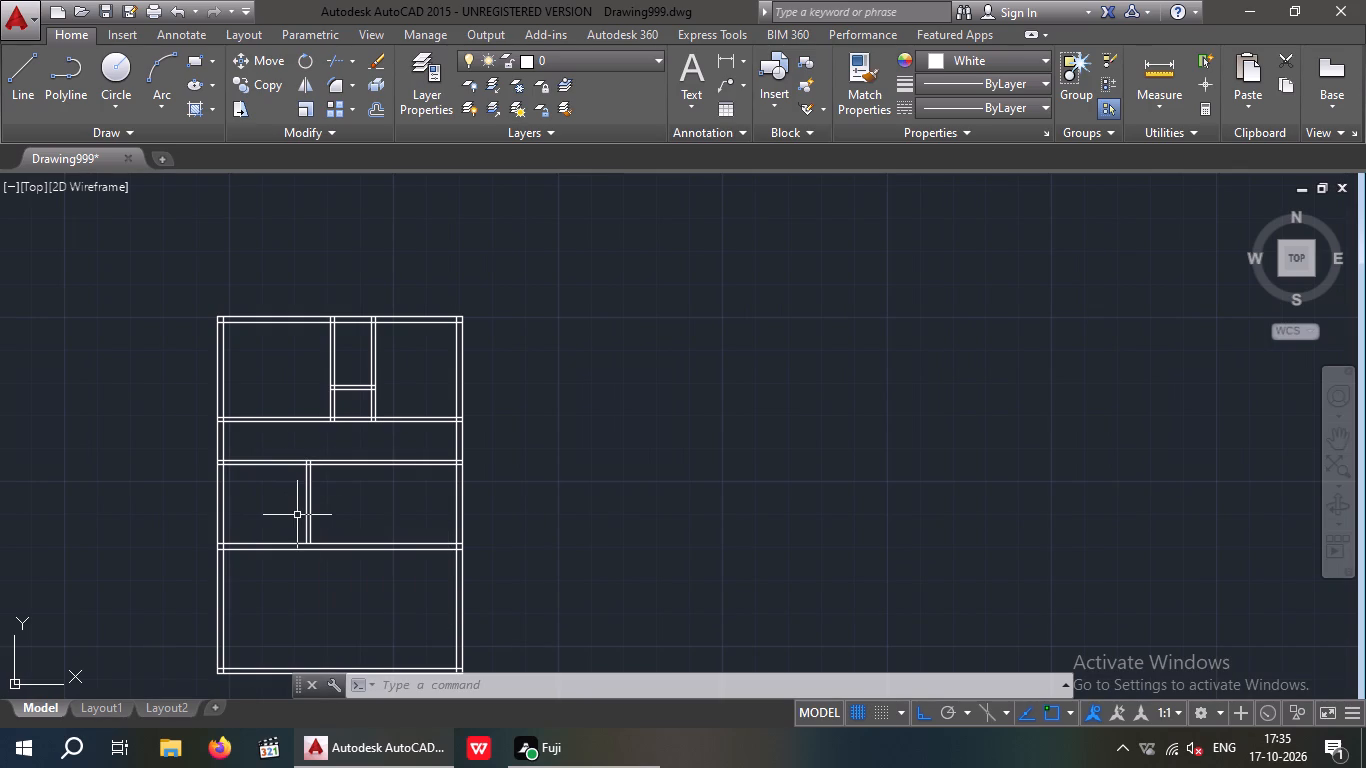
{"action": "key", "text": "Escape"}
{"action": "key", "text": "Escape"}
{"action": "scroll", "coordinate": [297, 517], "scroll_direction": "up", "scroll_amount": 3}
{"action": "left_click_drag", "start_coordinate": [417, 440], "coordinate": [237, 510]}
{"action": "left_click", "coordinate": [231, 513]}
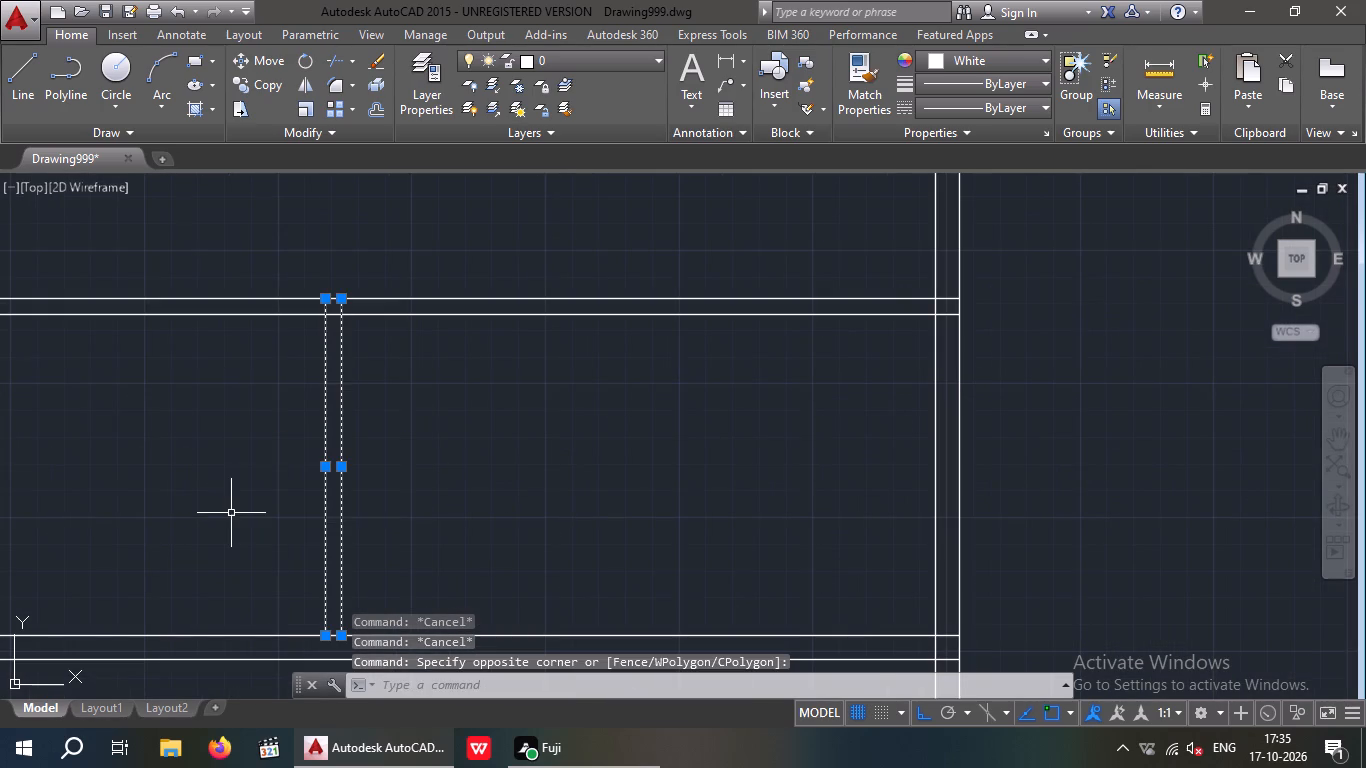
{"action": "key", "text": "Delete"}
{"action": "scroll", "coordinate": [235, 527], "scroll_direction": "down", "scroll_amount": 2}
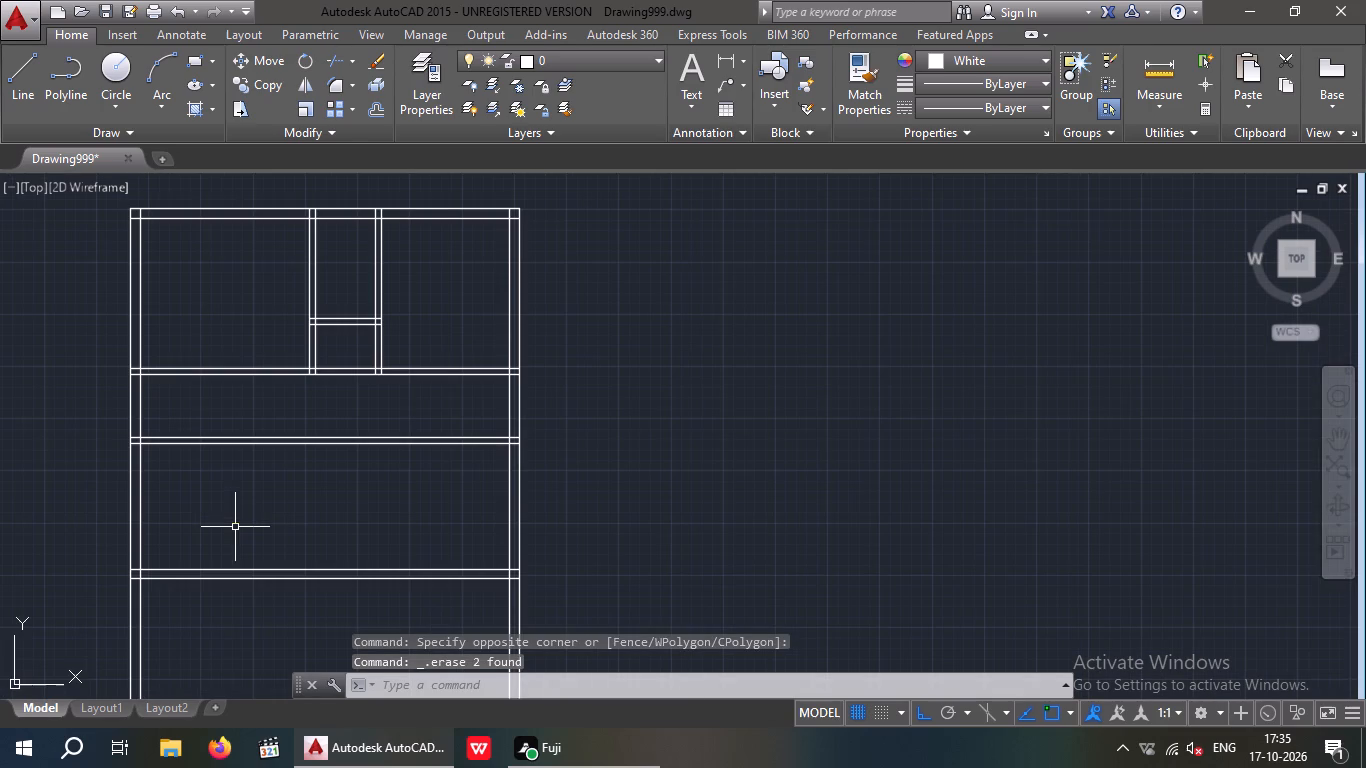
{"action": "key", "text": "Escape"}
{"action": "key", "text": "Escape"}
{"action": "scroll", "coordinate": [253, 489], "scroll_direction": "down", "scroll_amount": 1}
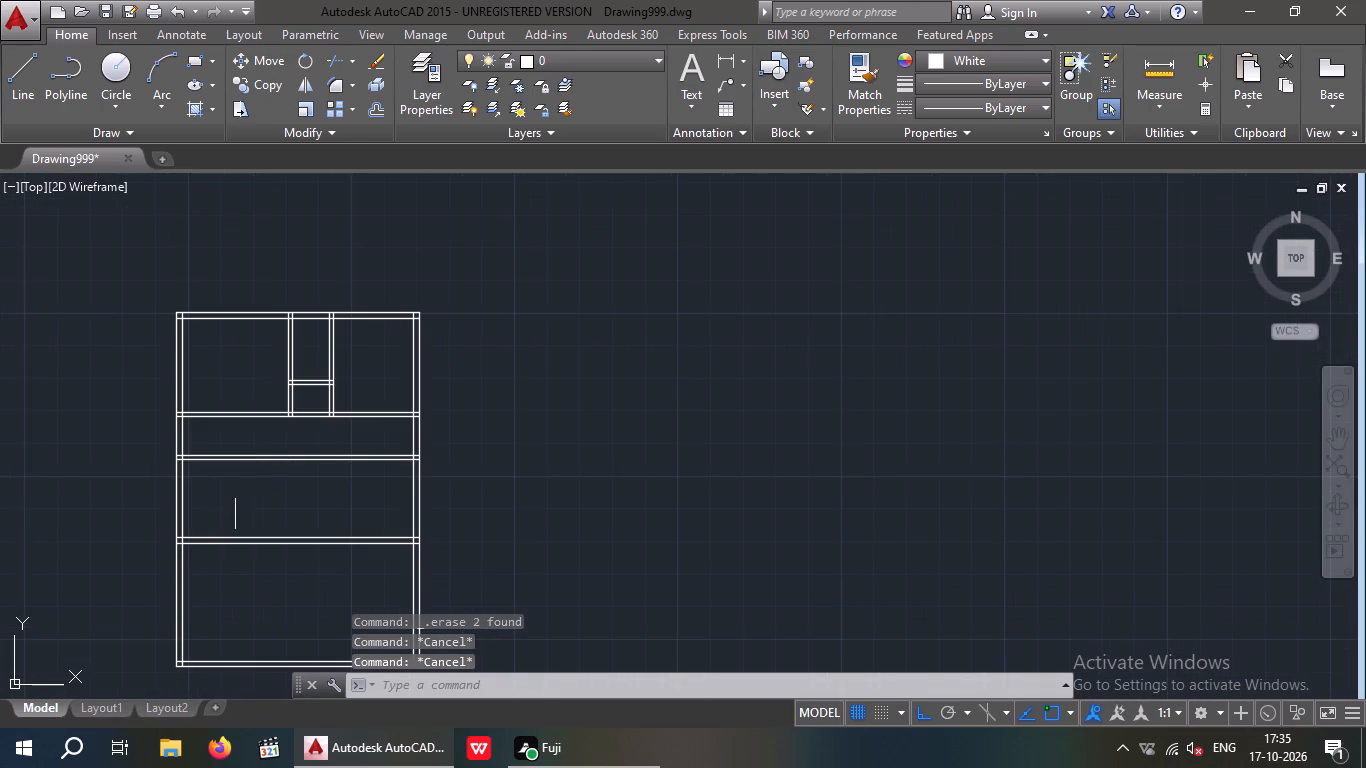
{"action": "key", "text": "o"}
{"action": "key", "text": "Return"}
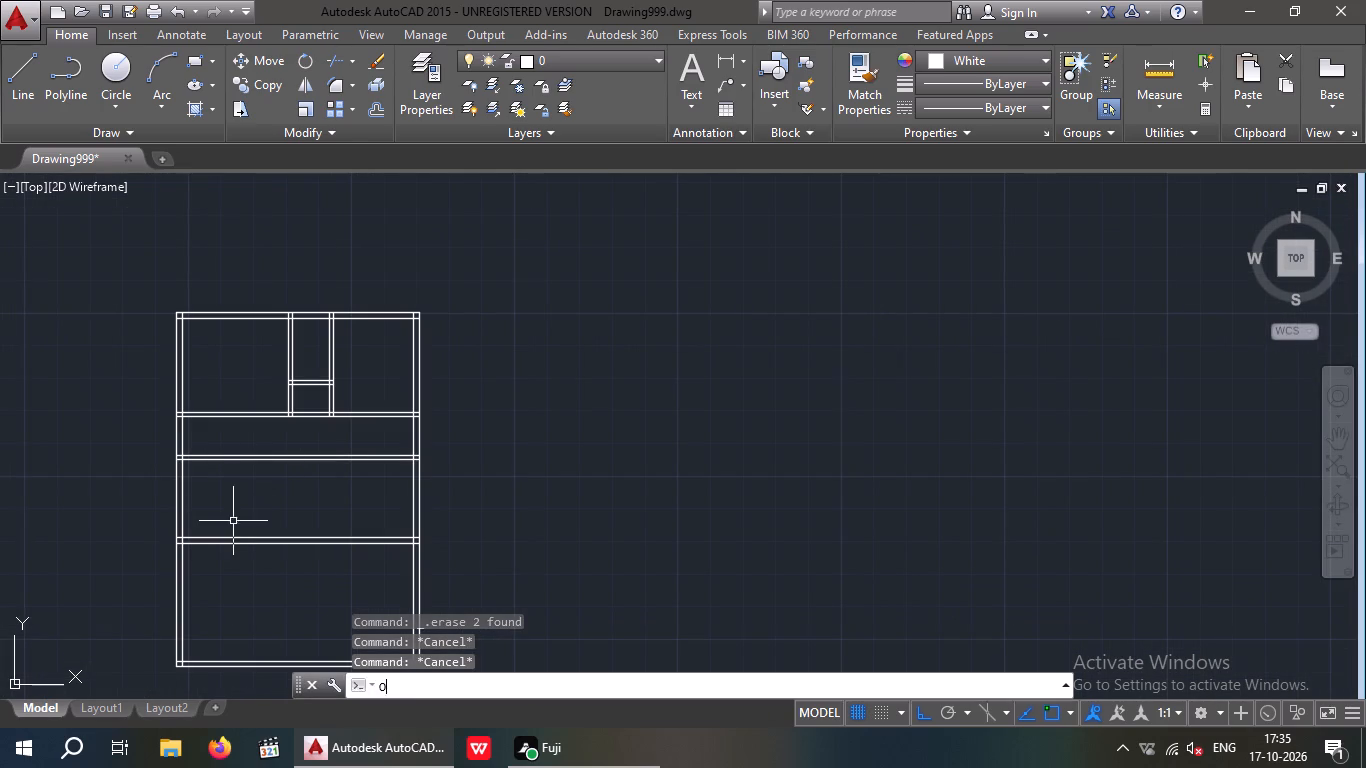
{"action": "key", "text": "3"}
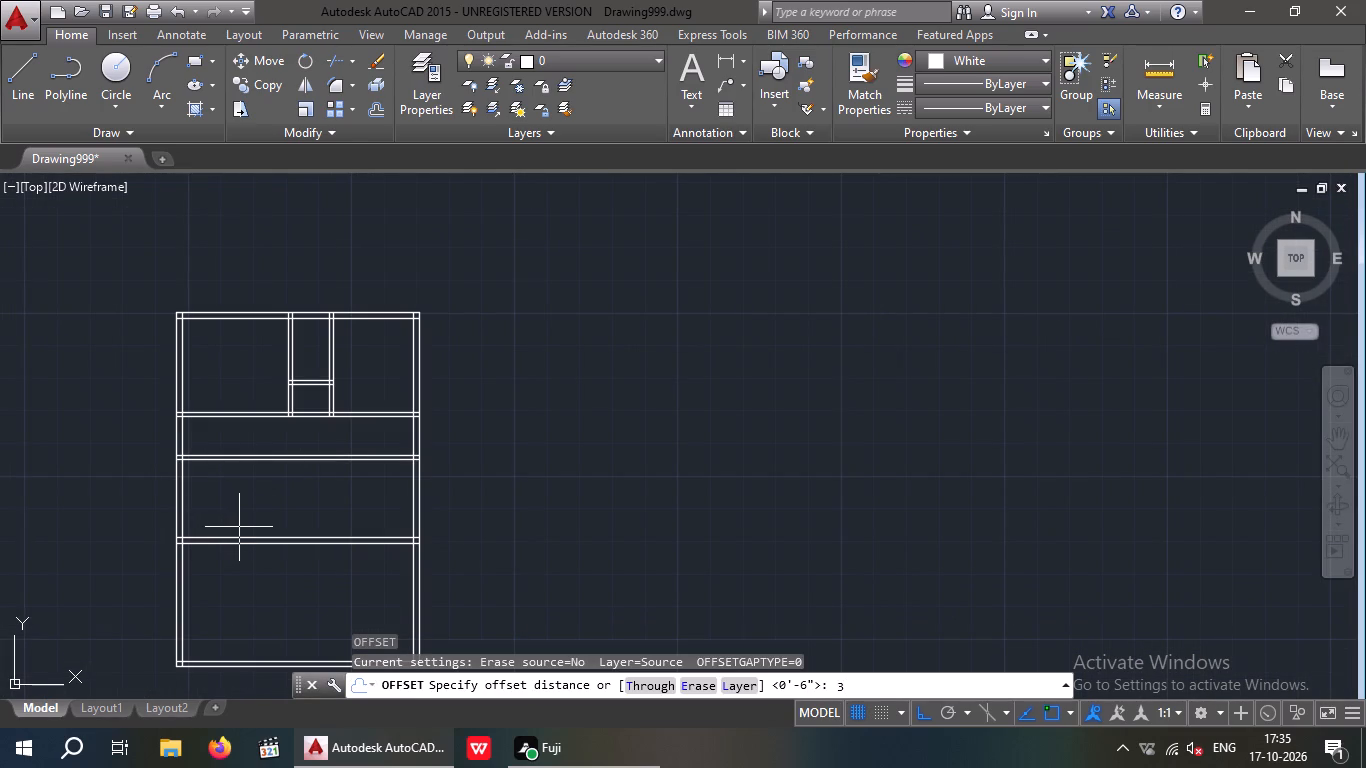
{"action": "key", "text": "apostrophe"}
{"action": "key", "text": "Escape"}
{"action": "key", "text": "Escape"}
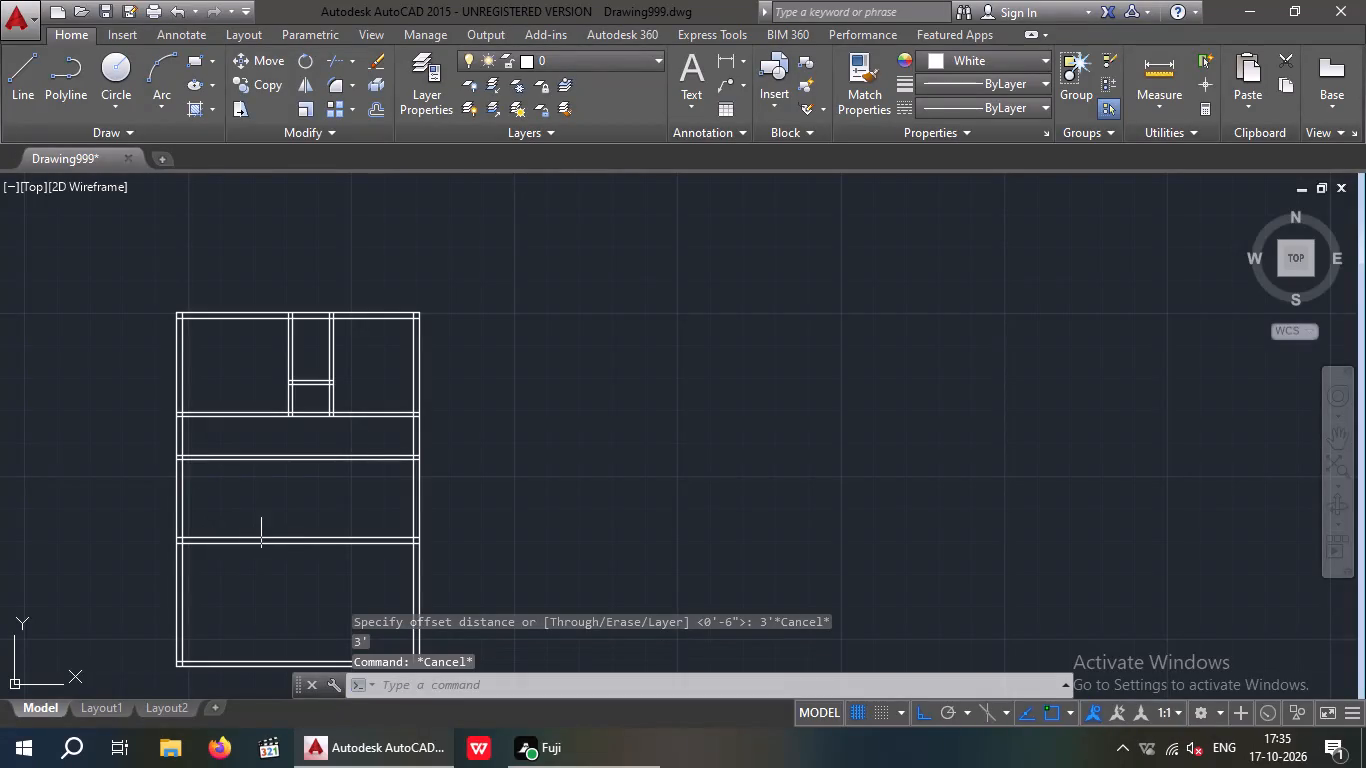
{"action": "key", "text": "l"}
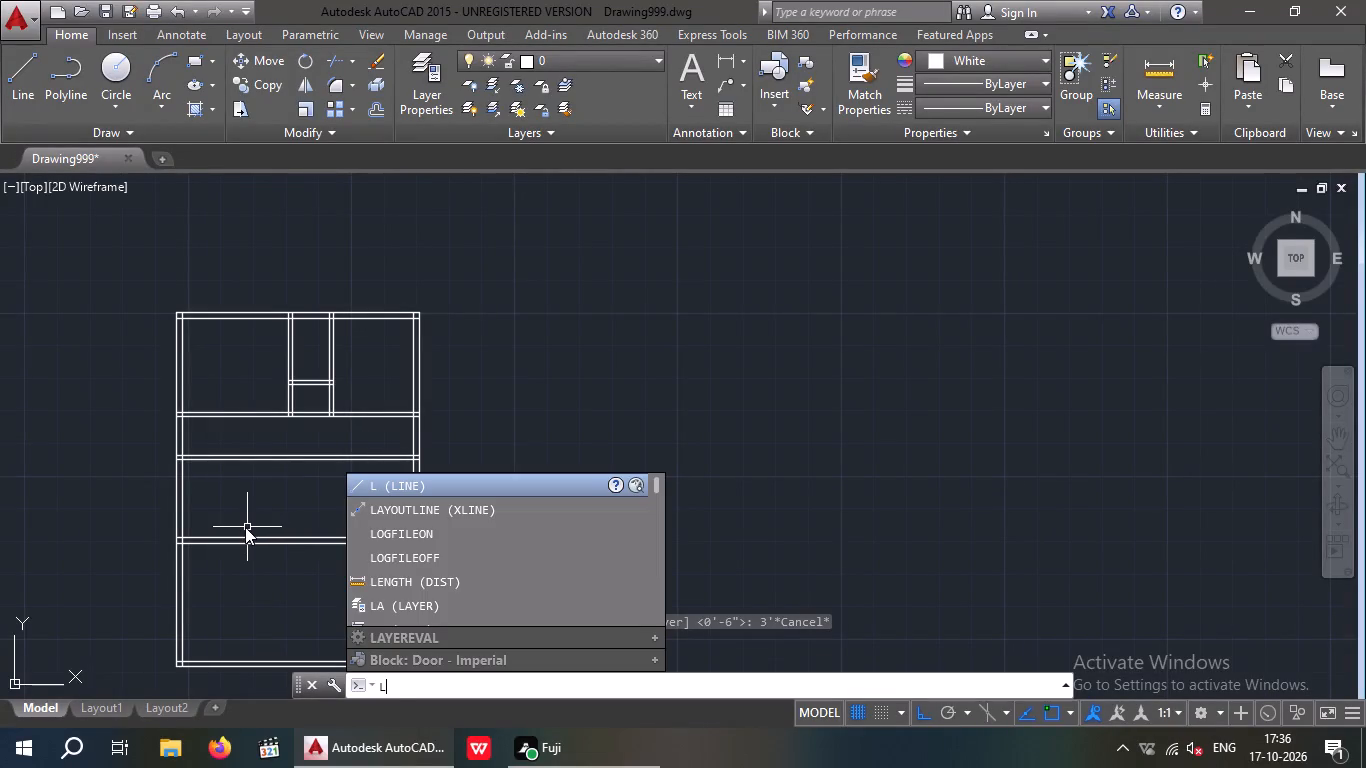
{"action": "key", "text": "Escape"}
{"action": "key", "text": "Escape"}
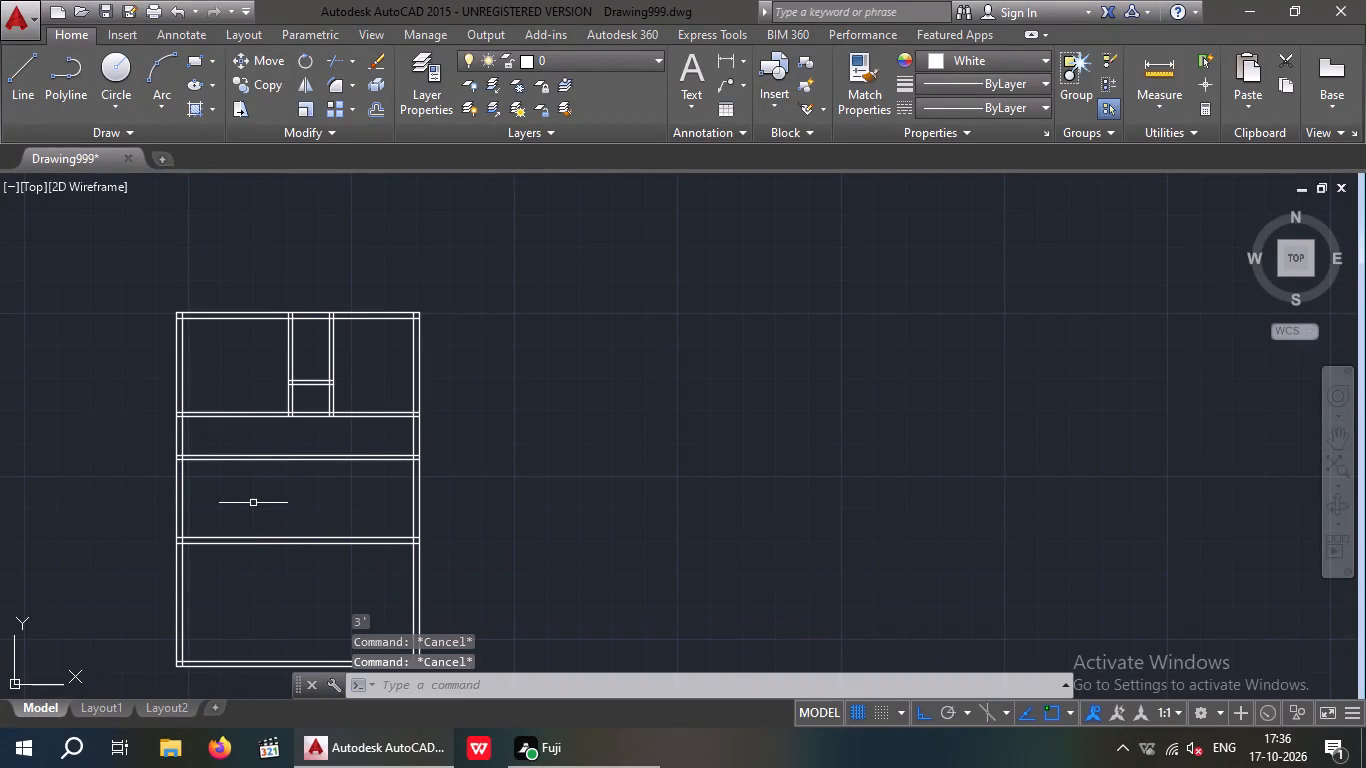
Extend both lines of the partition bounding the small central rooms on the west southward to the 9" cross wall.
{"action": "key", "text": "e"}
{"action": "type", "text": "X"}
{"action": "key", "text": "space"}
{"action": "key", "text": "space"}
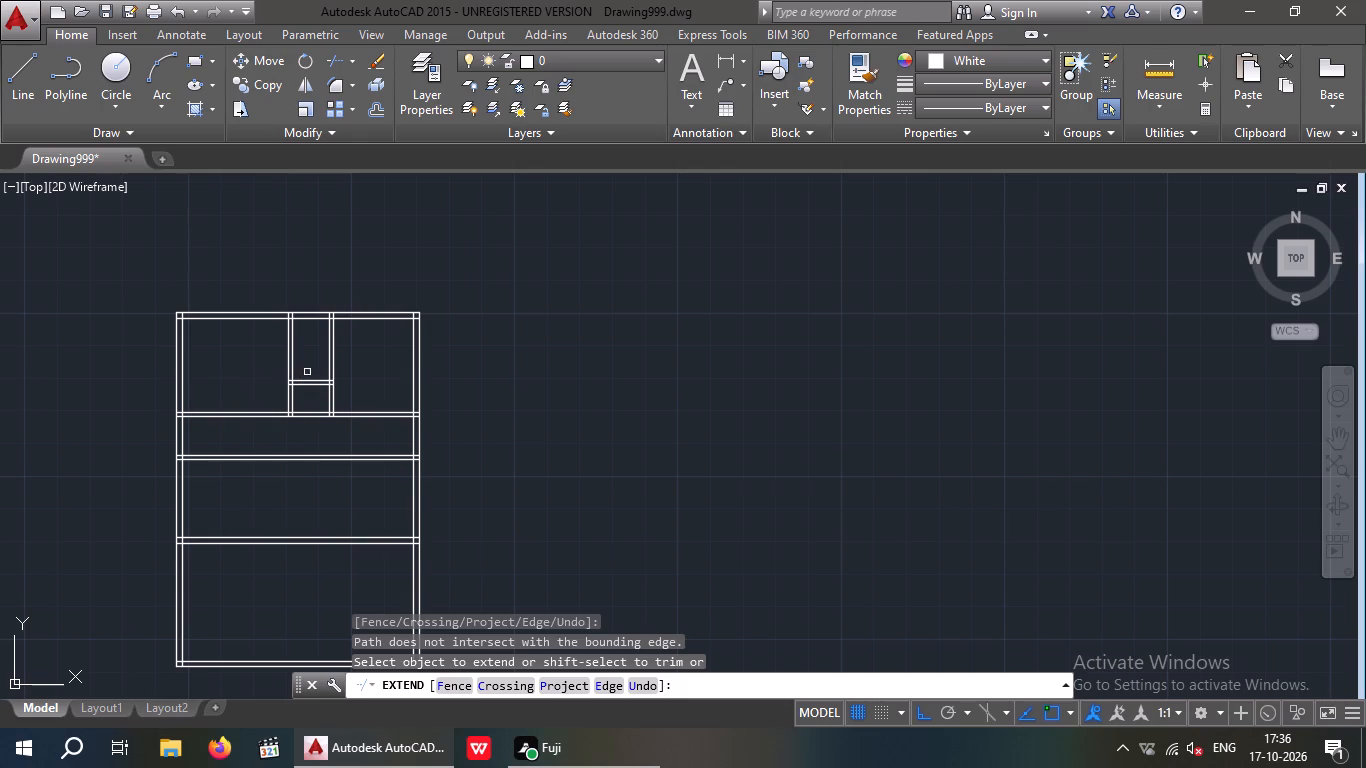
{"action": "scroll", "coordinate": [295, 379], "scroll_direction": "up", "scroll_amount": 1}
{"action": "left_click_drag", "start_coordinate": [304, 400], "coordinate": [293, 418]}
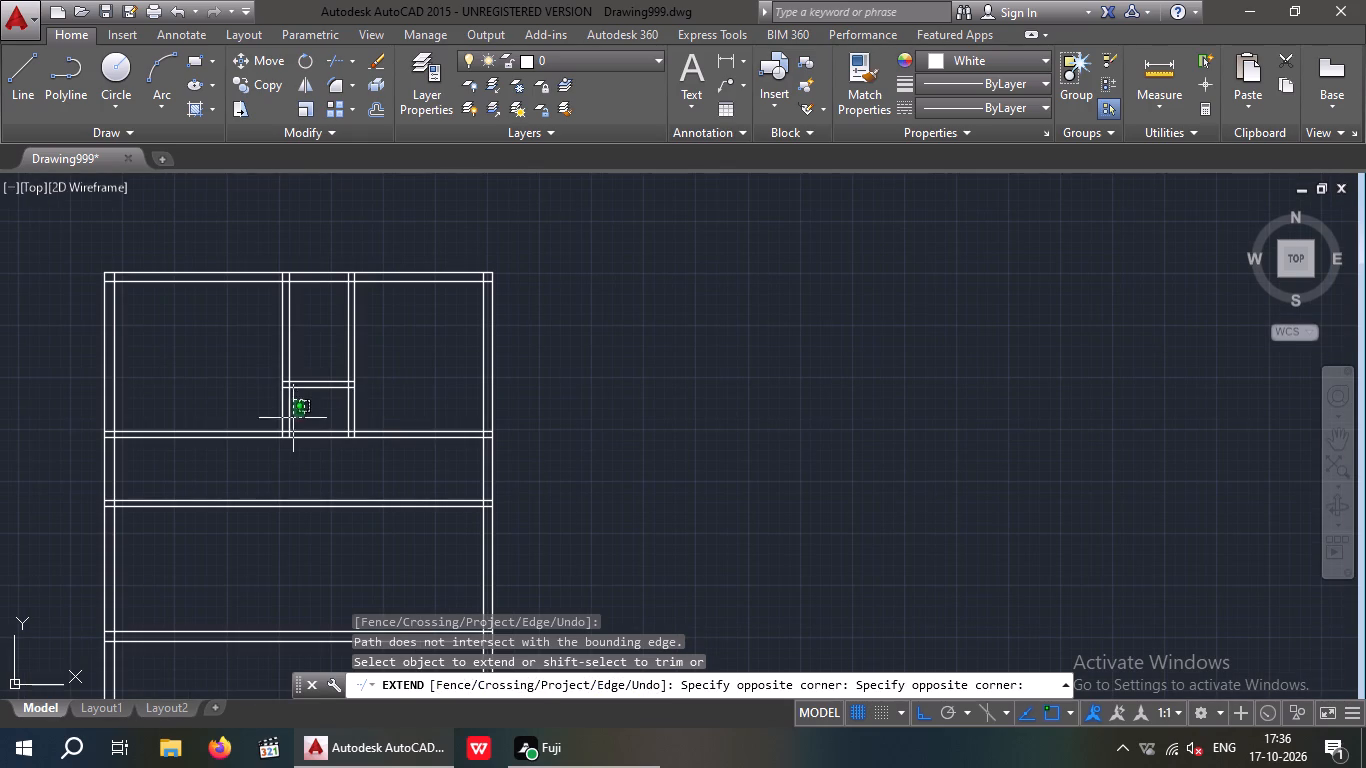
{"action": "left_click_drag", "start_coordinate": [293, 418], "coordinate": [292, 418]}
{"action": "left_click", "coordinate": [243, 420]}
{"action": "left_click_drag", "start_coordinate": [320, 487], "coordinate": [273, 490]}
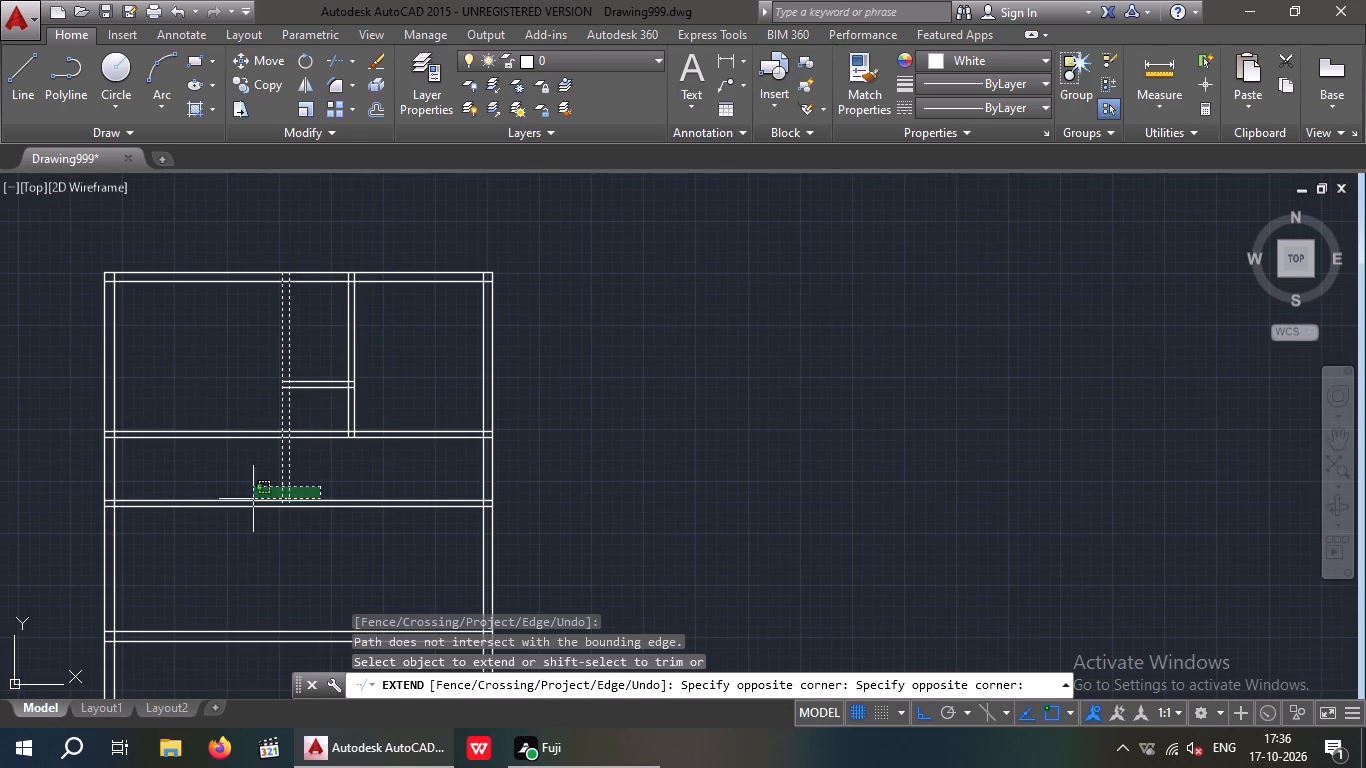
{"action": "left_click", "coordinate": [234, 482]}
{"action": "left_click_drag", "start_coordinate": [317, 470], "coordinate": [269, 478]}
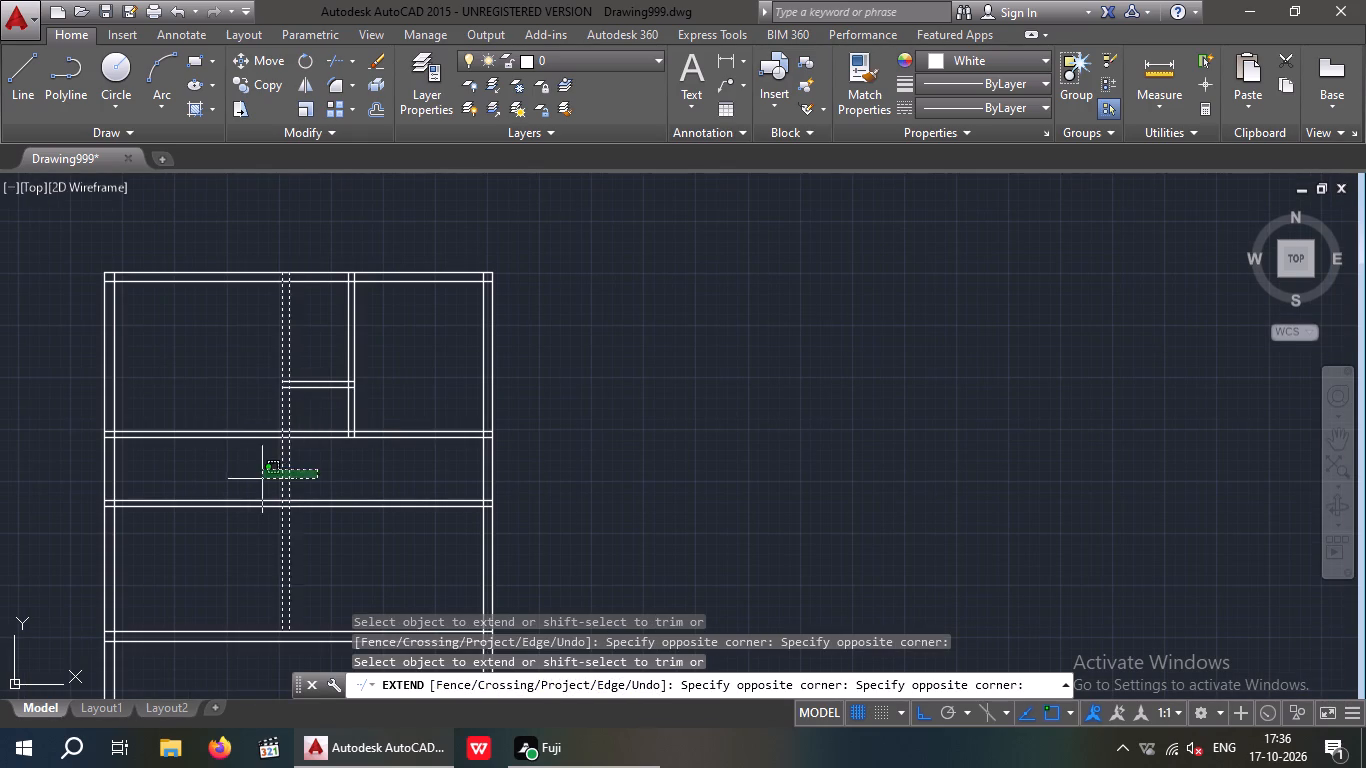
{"action": "left_click", "coordinate": [262, 479]}
{"action": "key", "text": "Escape"}
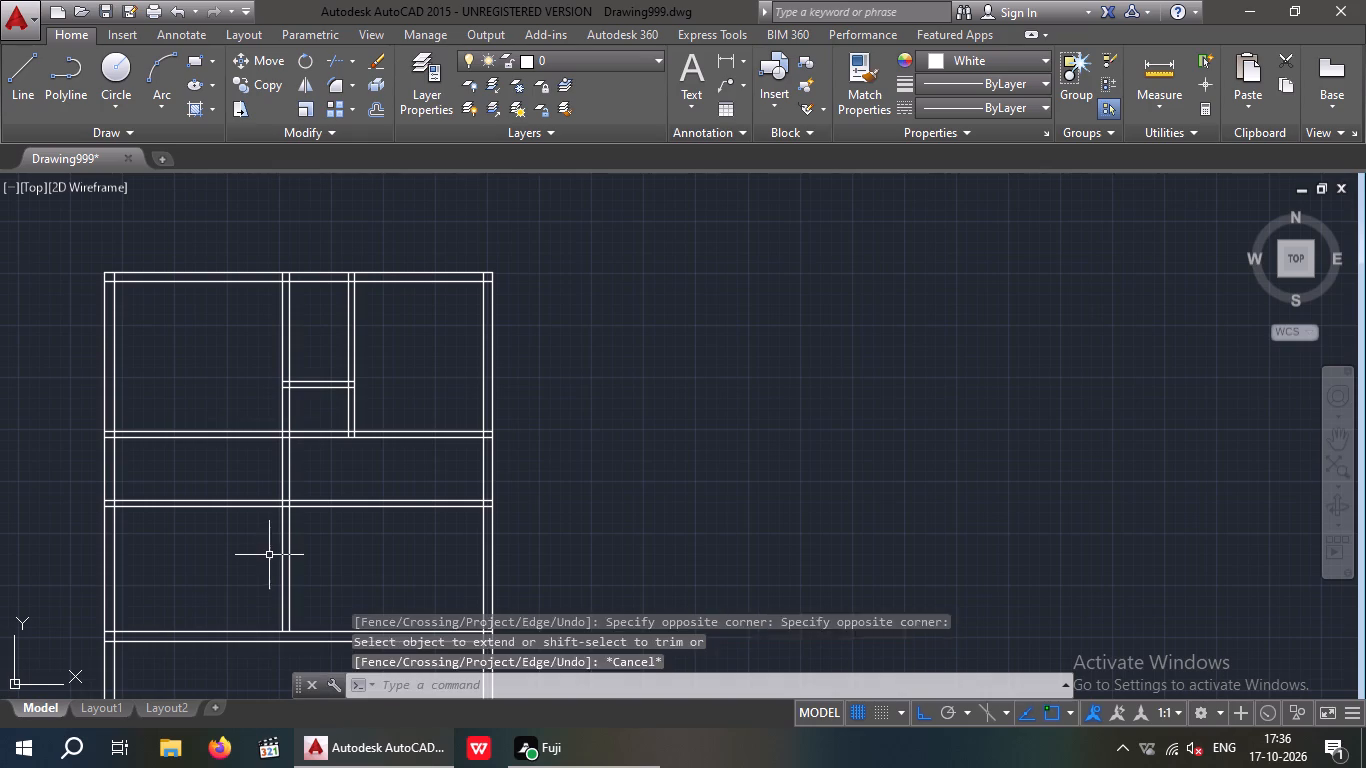
{"action": "key", "text": "Escape"}
Trim the extended partition lines between the first and second full-width cross walls to keep the passage open.
{"action": "key", "text": "t"}
{"action": "key", "text": "r"}
{"action": "key", "text": "space"}
{"action": "key", "text": "space"}
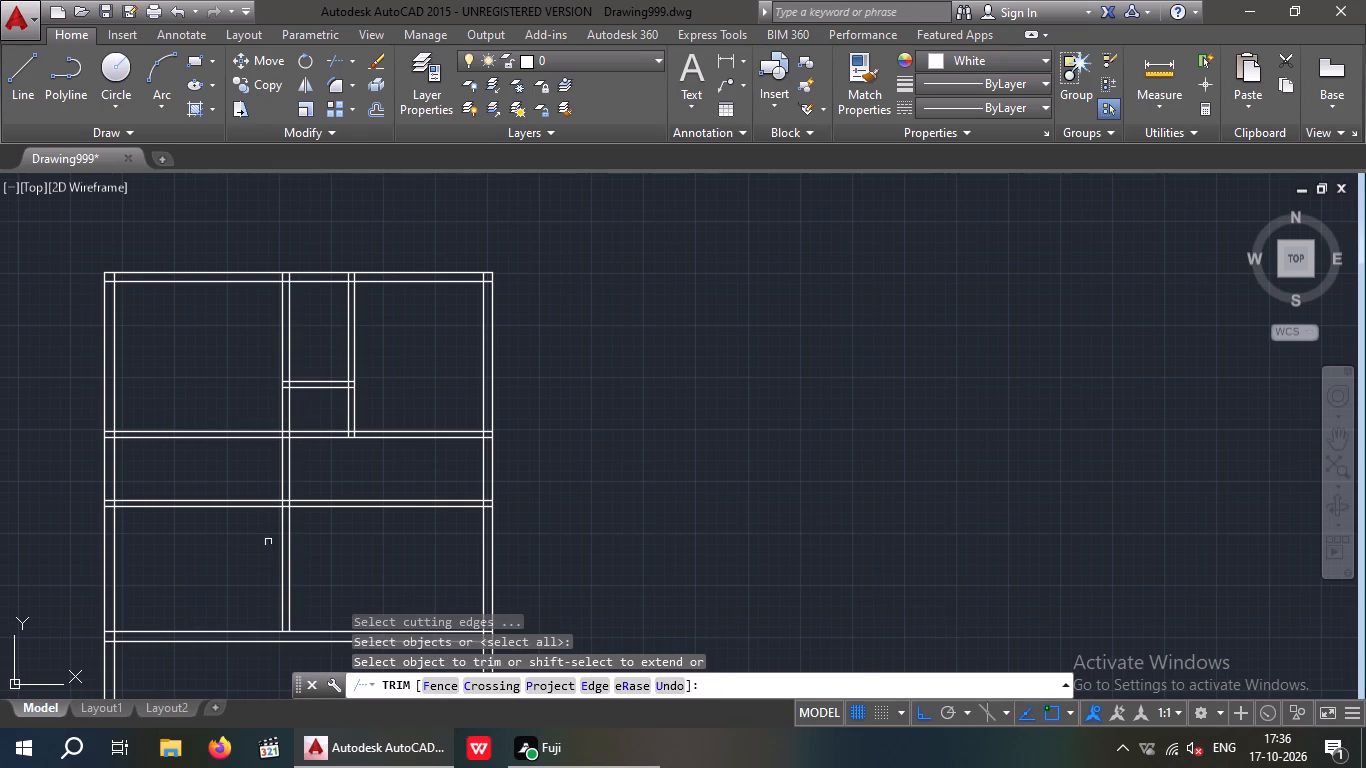
{"action": "left_click_drag", "start_coordinate": [303, 466], "coordinate": [251, 476]}
{"action": "left_click", "coordinate": [236, 479]}
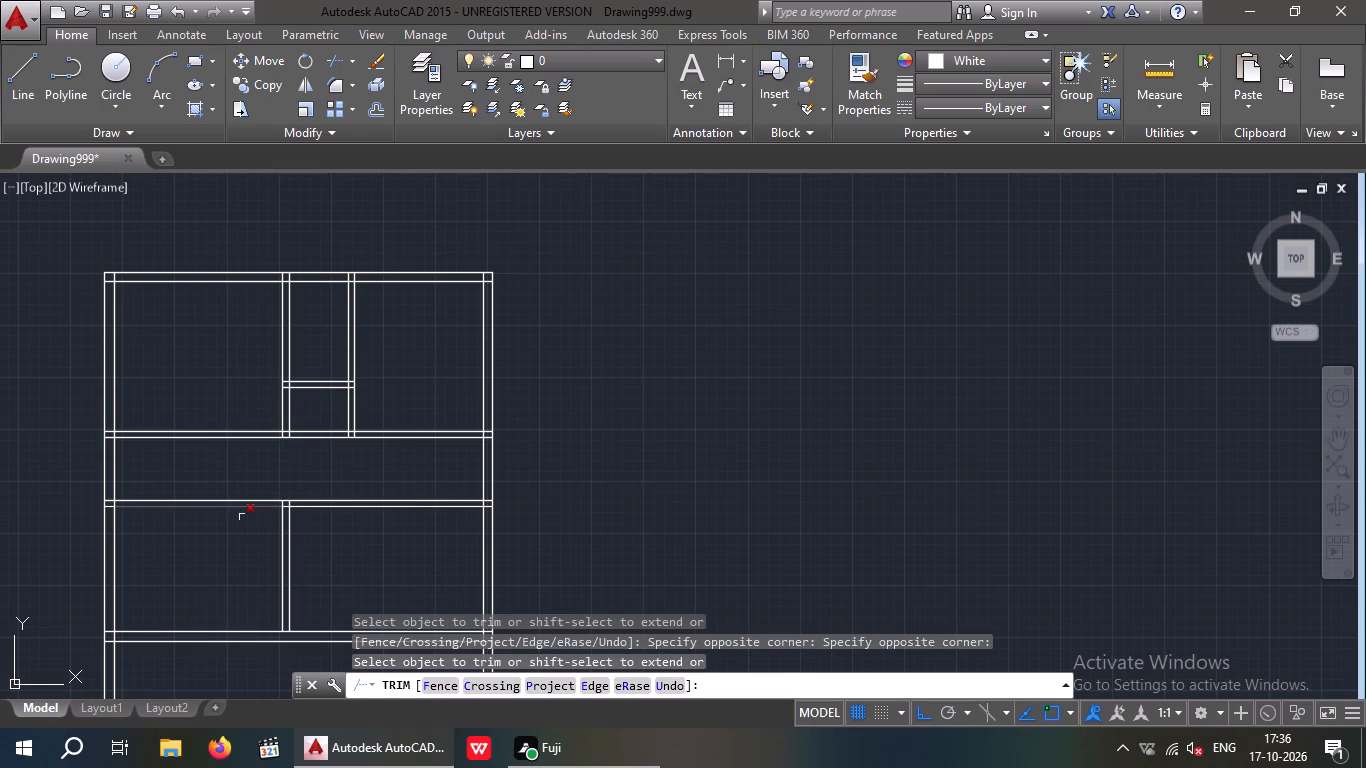
{"action": "key", "text": "Escape"}
{"action": "key", "text": "Escape"}
Offset the west line of the extended partition south of the passage 10'6" west to place another partition line.
{"action": "key", "text": "o"}
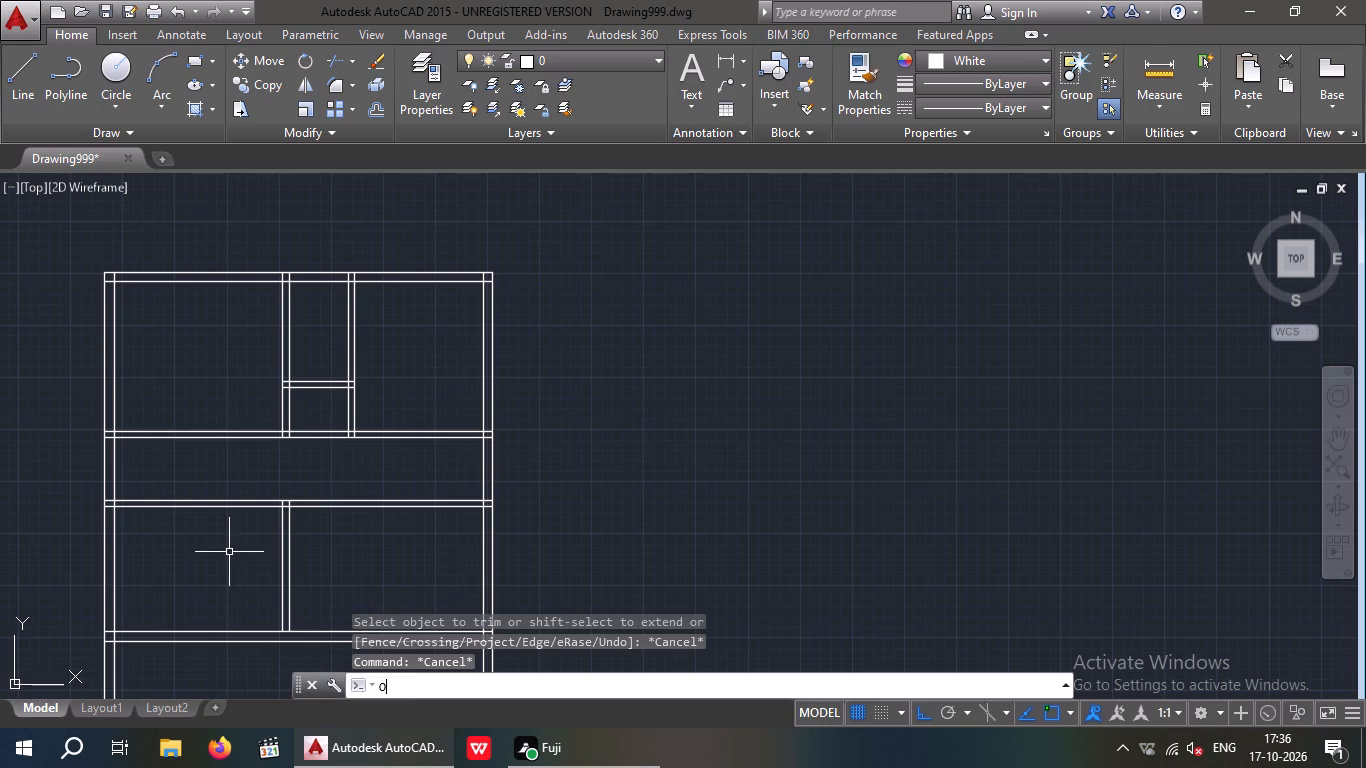
{"action": "key", "text": "Return"}
{"action": "type", "text": "10'6\""}
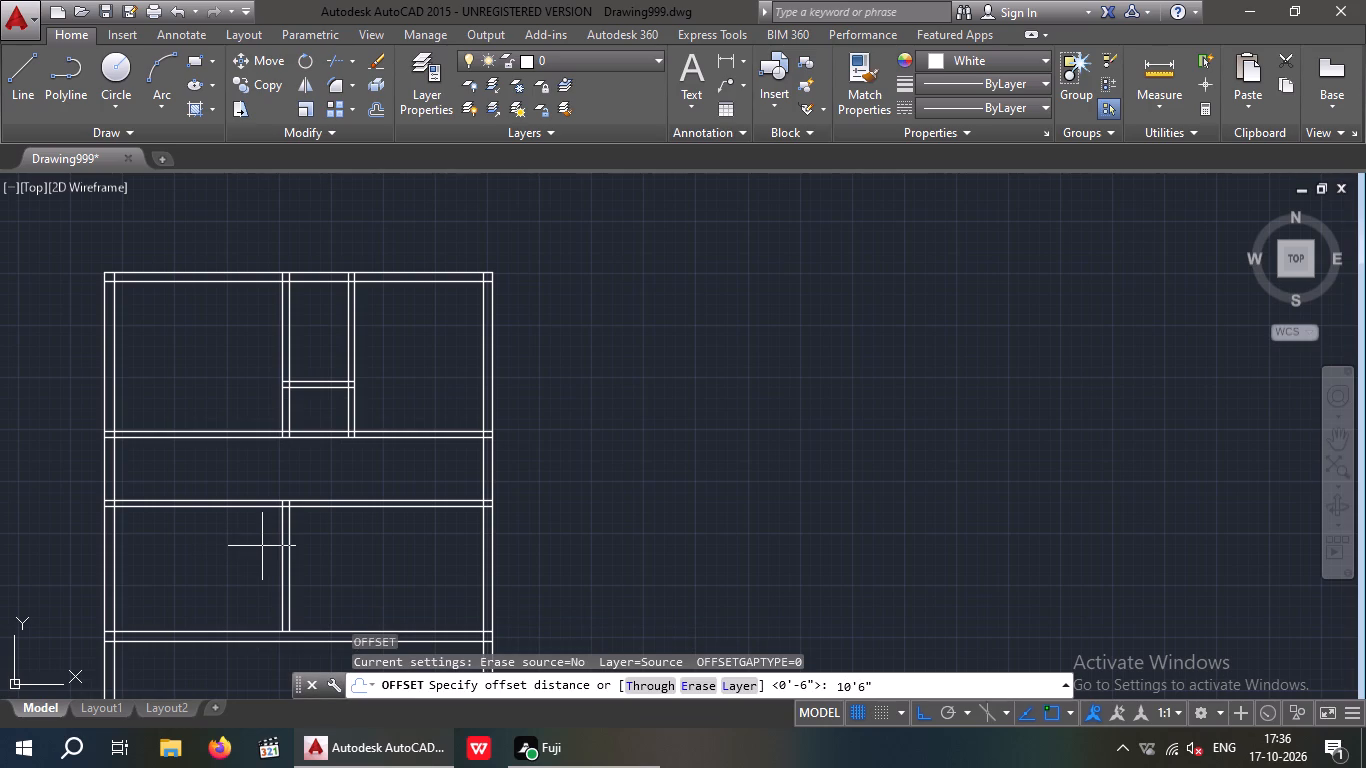
{"action": "key", "text": "Return"}
{"action": "left_click_drag", "start_coordinate": [282, 542], "coordinate": [247, 549]}
{"action": "left_click", "coordinate": [222, 554]}
{"action": "key", "text": "Escape"}
{"action": "key", "text": "Escape"}
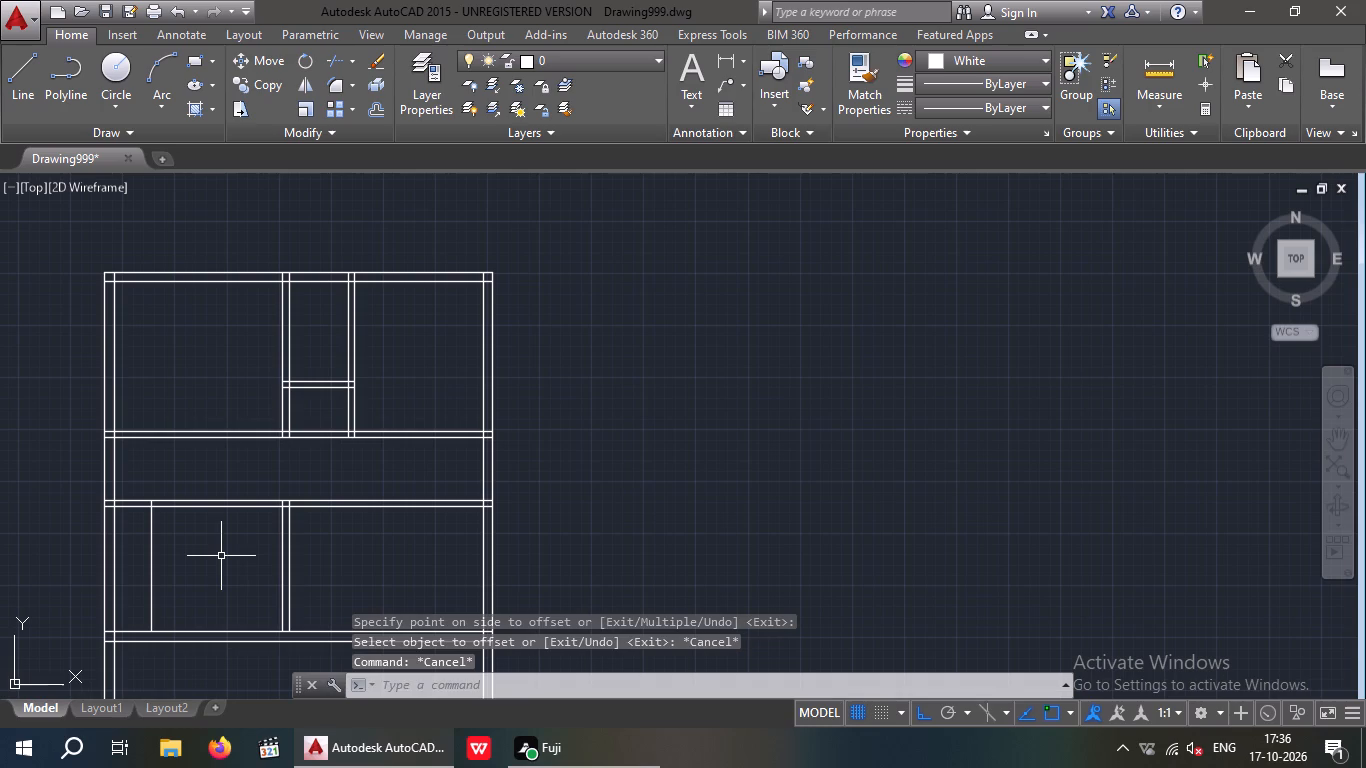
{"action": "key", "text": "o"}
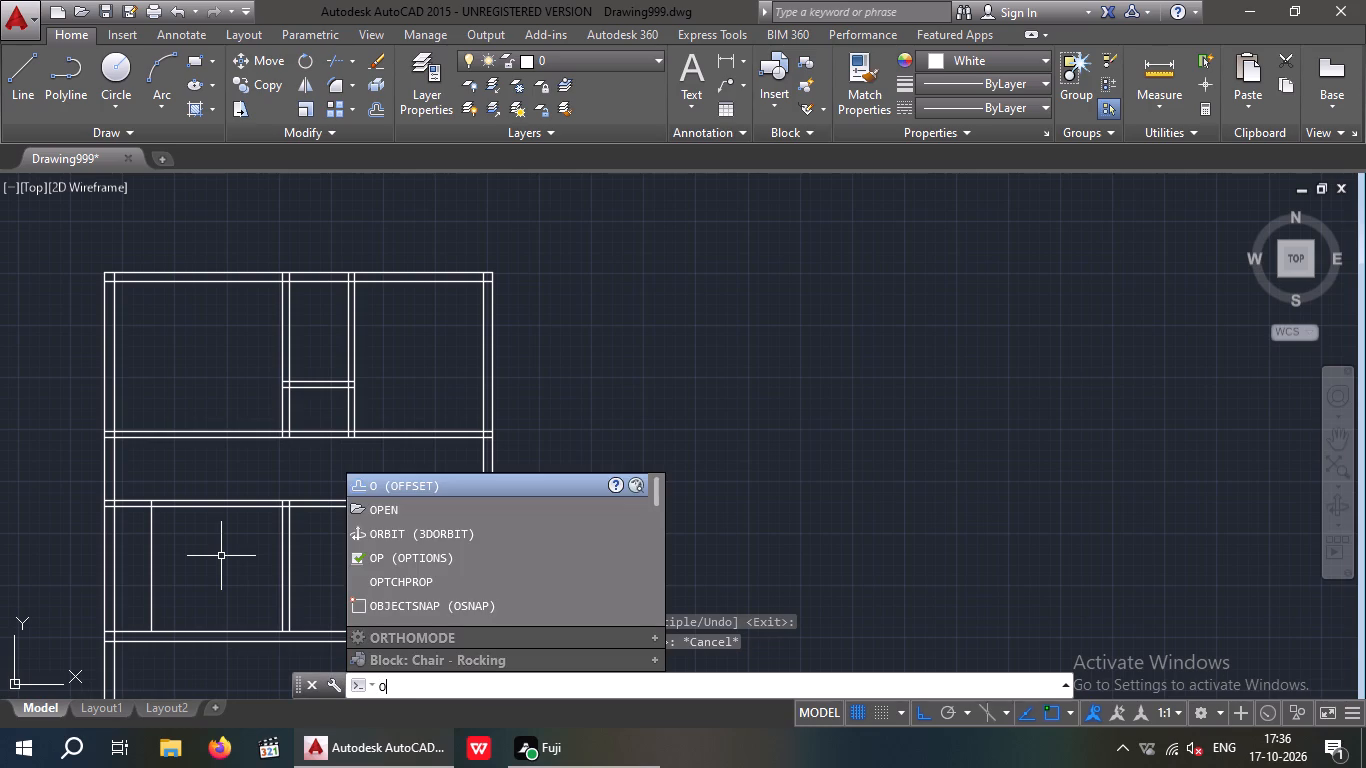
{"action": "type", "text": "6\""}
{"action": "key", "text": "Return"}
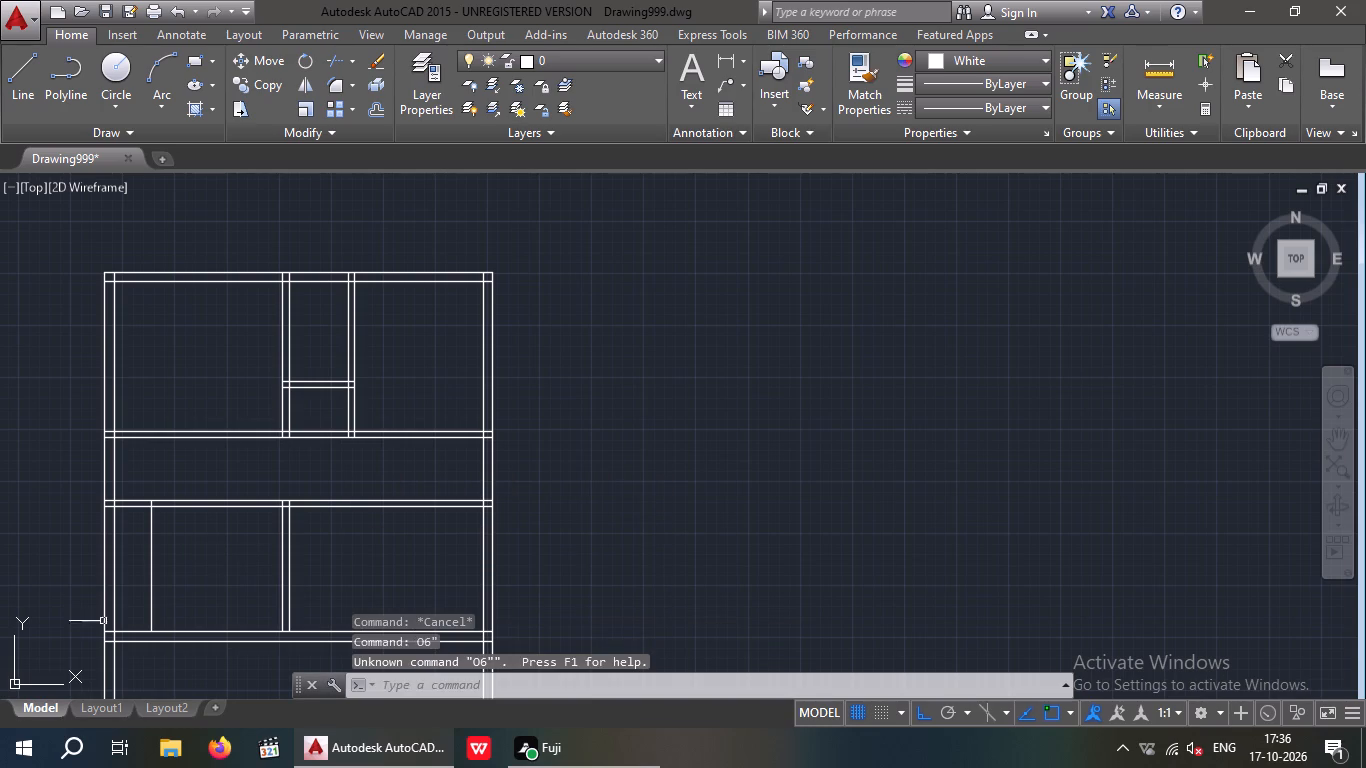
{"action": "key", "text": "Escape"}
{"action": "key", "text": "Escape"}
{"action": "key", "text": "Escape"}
Offset the new westernmost partition line 6" west to give that partition its thickness.
{"action": "key", "text": "o"}
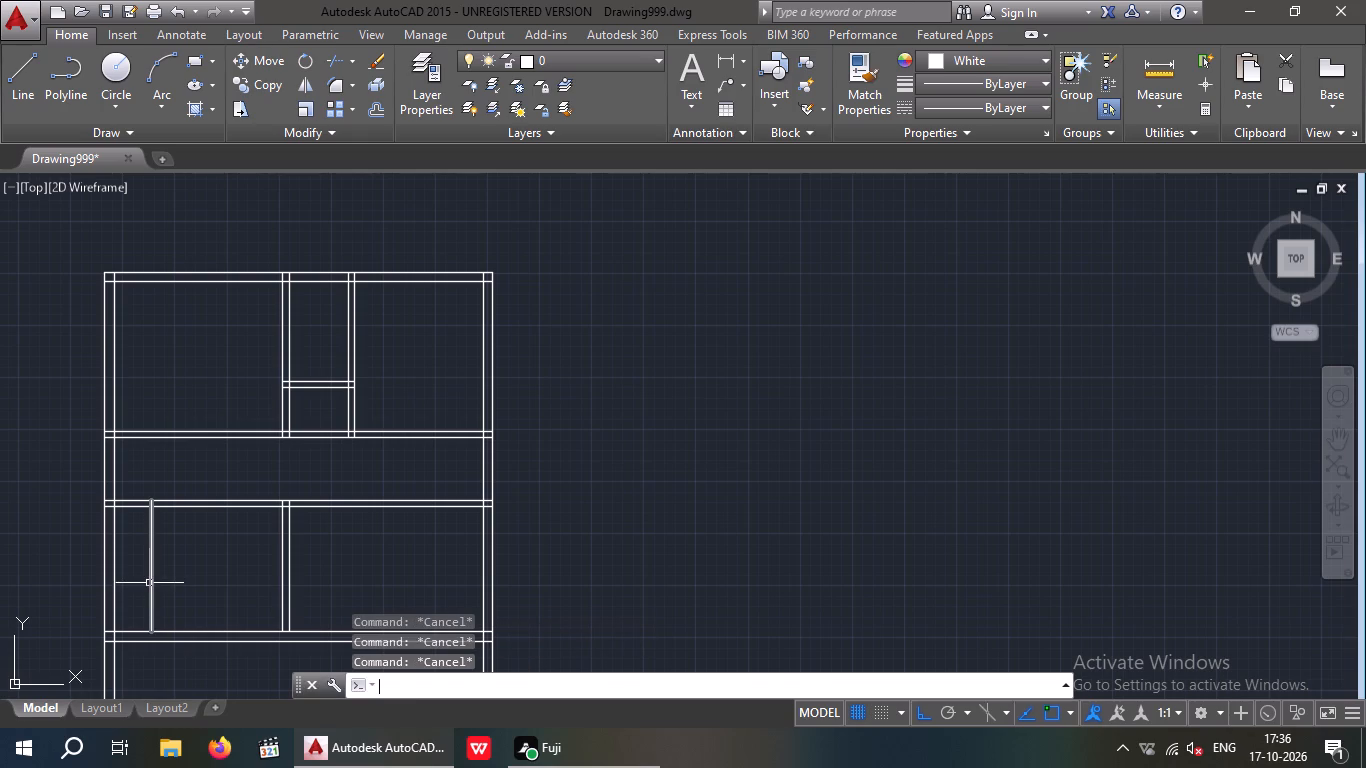
{"action": "key", "text": "Return"}
{"action": "key", "text": "6"}
{"action": "key", "text": "shift+quotedbl"}
{"action": "key", "text": "Return"}
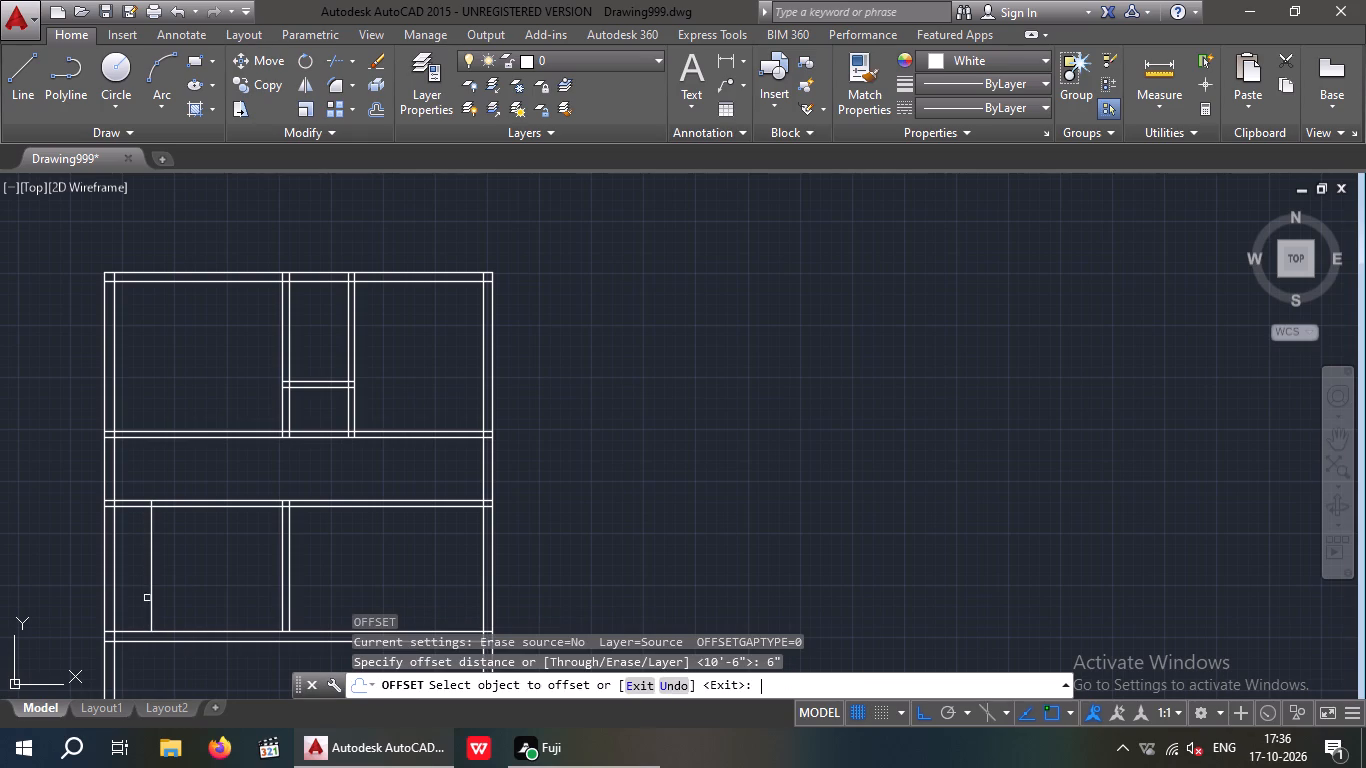
{"action": "left_click_drag", "start_coordinate": [149, 578], "coordinate": [135, 580]}
{"action": "left_click", "coordinate": [128, 581]}
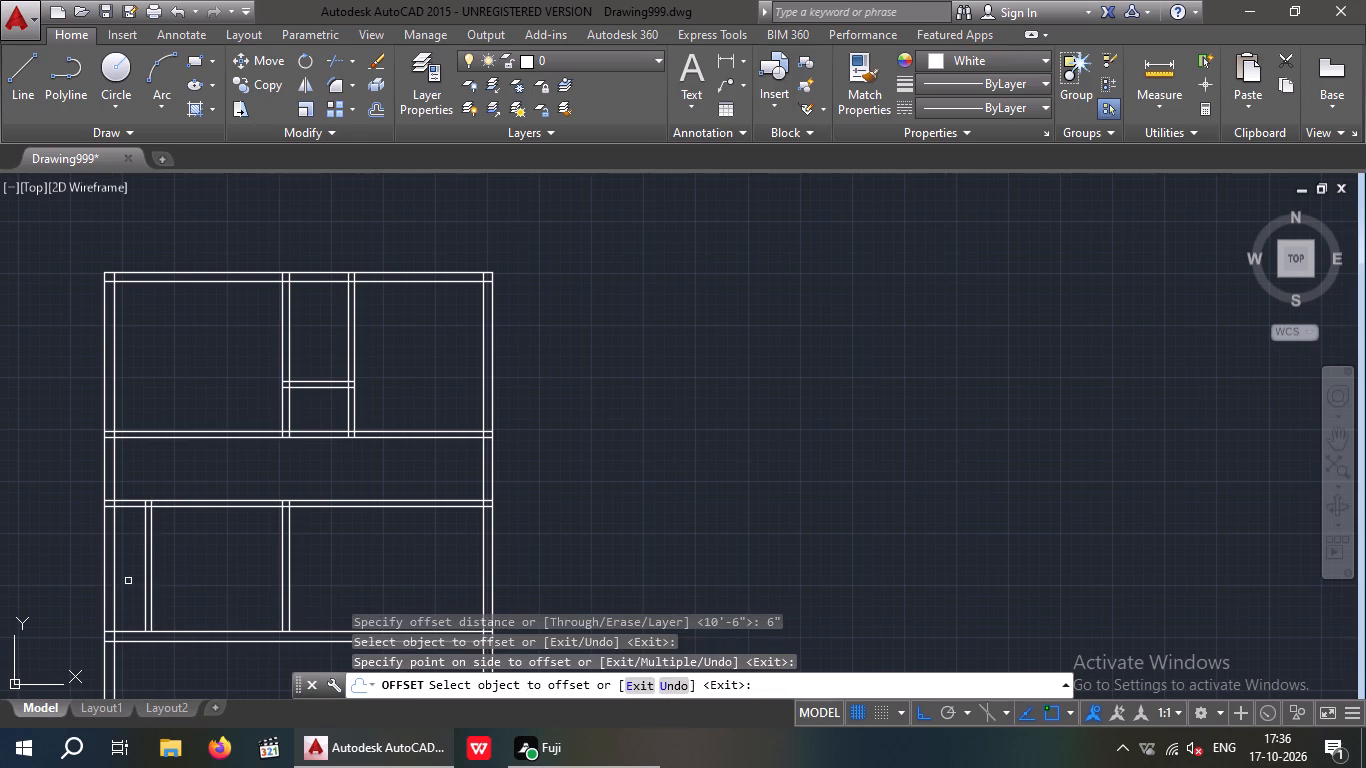
{"action": "key", "text": "Escape"}
{"action": "key", "text": "Escape"}
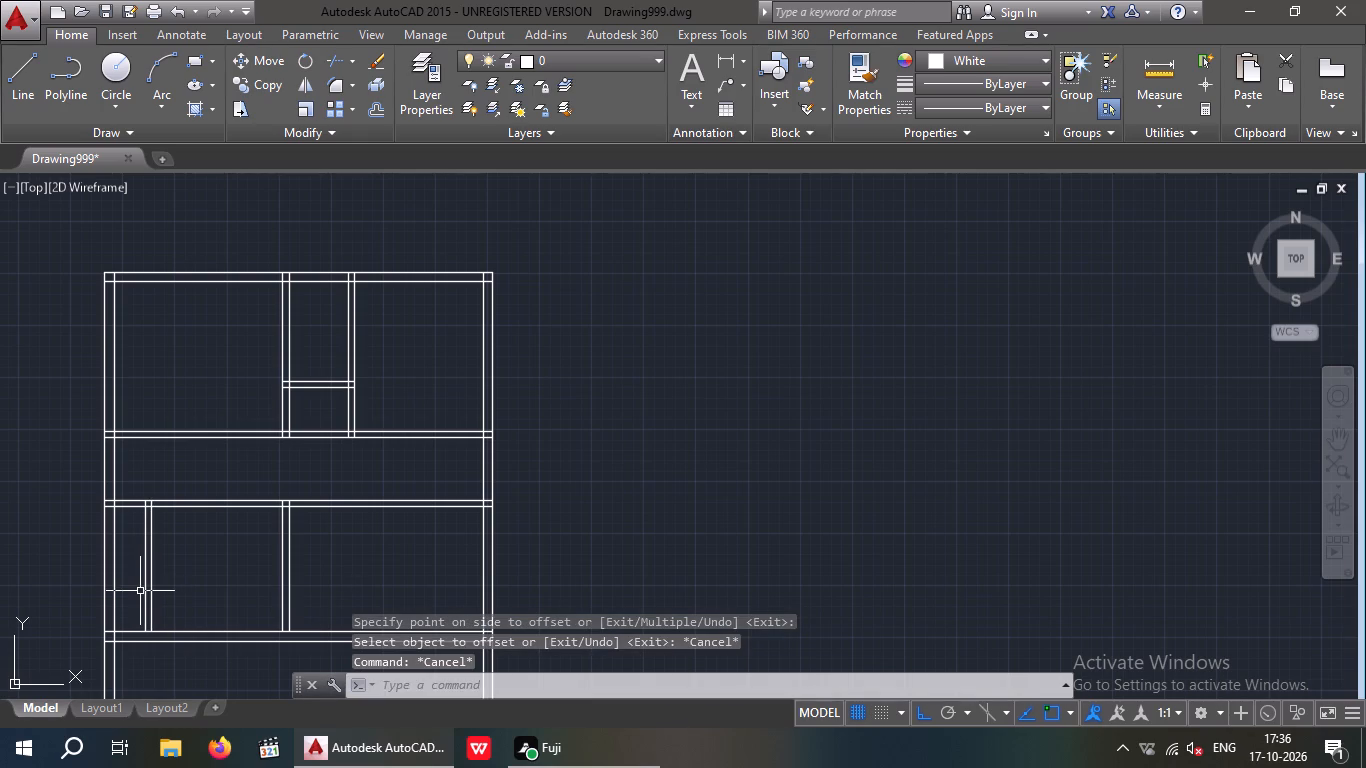
{"action": "middle_click_drag", "start_coordinate": [183, 652], "coordinate": [184, 595]}
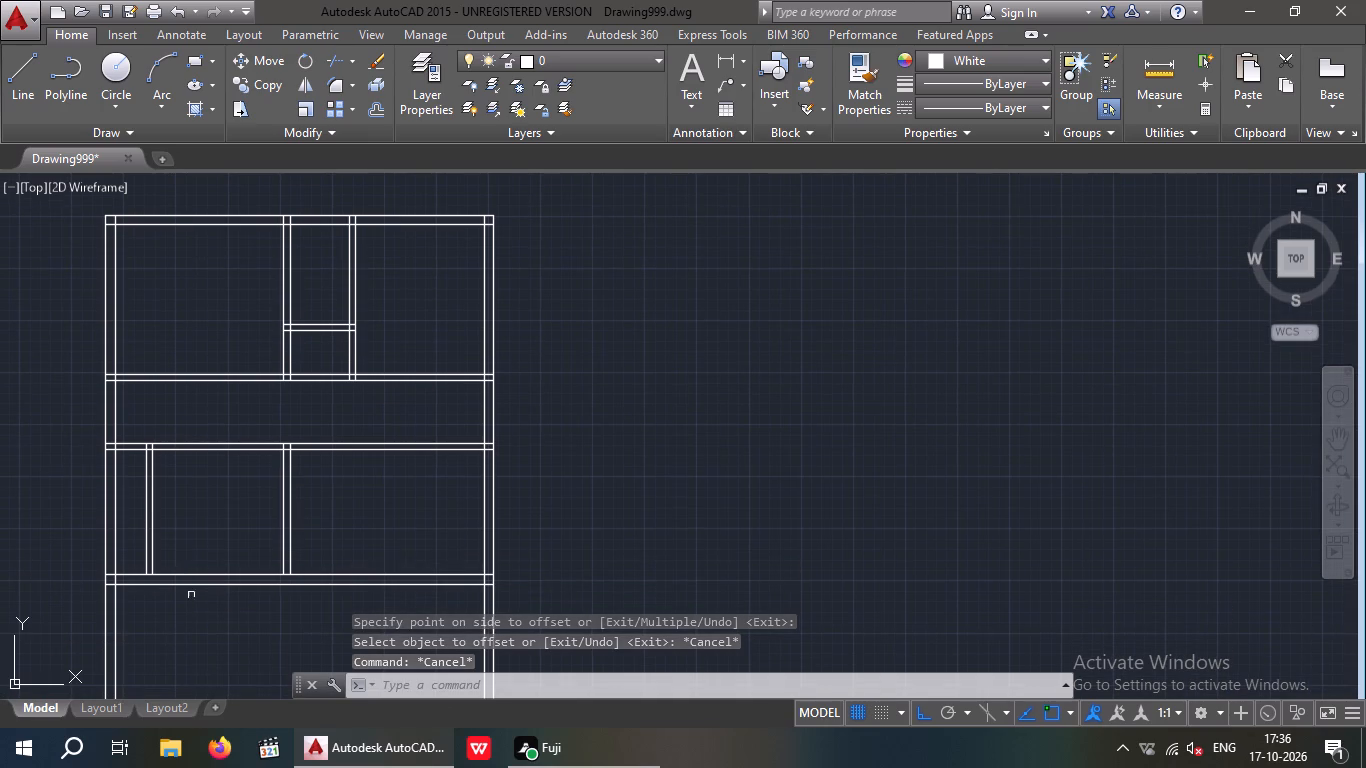
Trim both lines of the second cross wall between the partition south of the passage and the east wall.
{"action": "middle_click_drag", "start_coordinate": [215, 607], "coordinate": [198, 589]}
{"action": "scroll", "coordinate": [184, 594], "scroll_direction": "down", "scroll_amount": 1}
{"action": "middle_click_drag", "start_coordinate": [183, 592], "coordinate": [149, 570]}
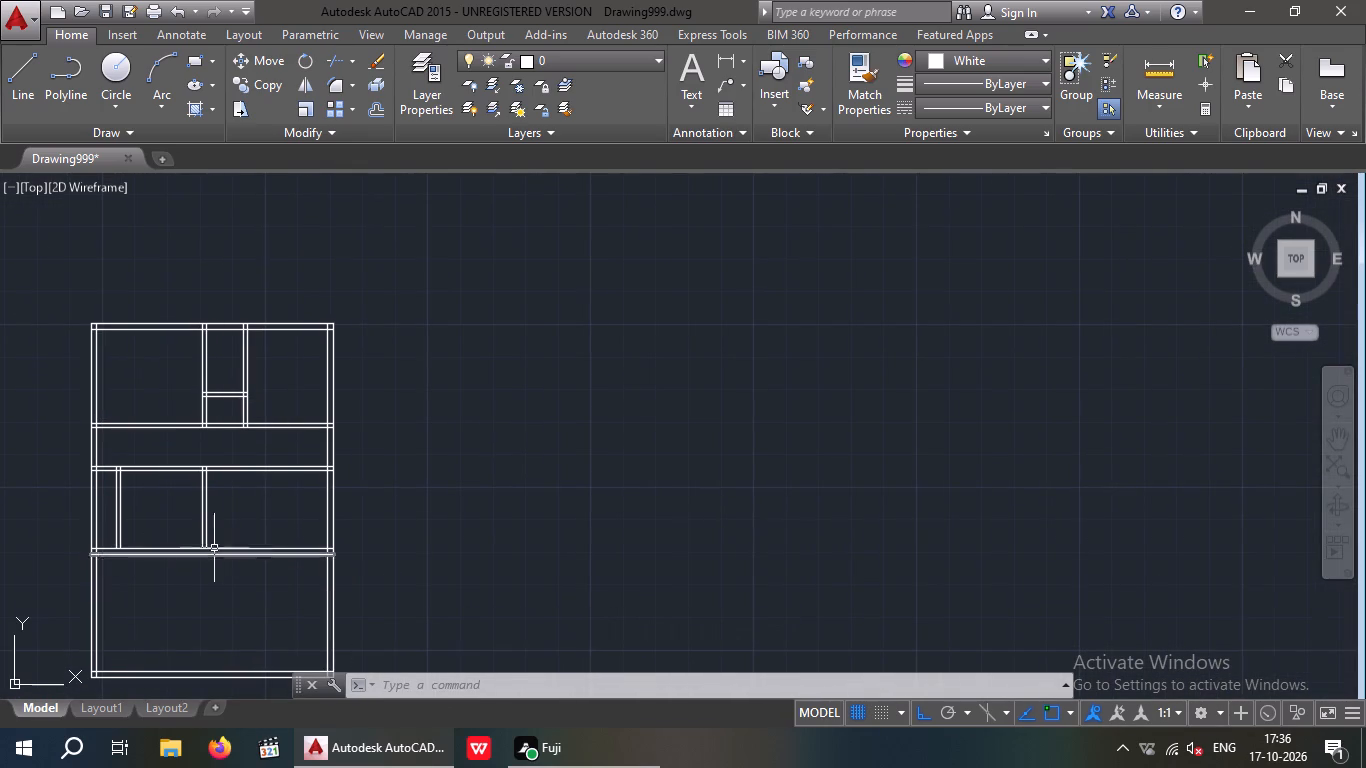
{"action": "key", "text": "t"}
{"action": "key", "text": "r"}
{"action": "key", "text": "space"}
{"action": "key", "text": "space"}
{"action": "left_click", "coordinate": [244, 497]}
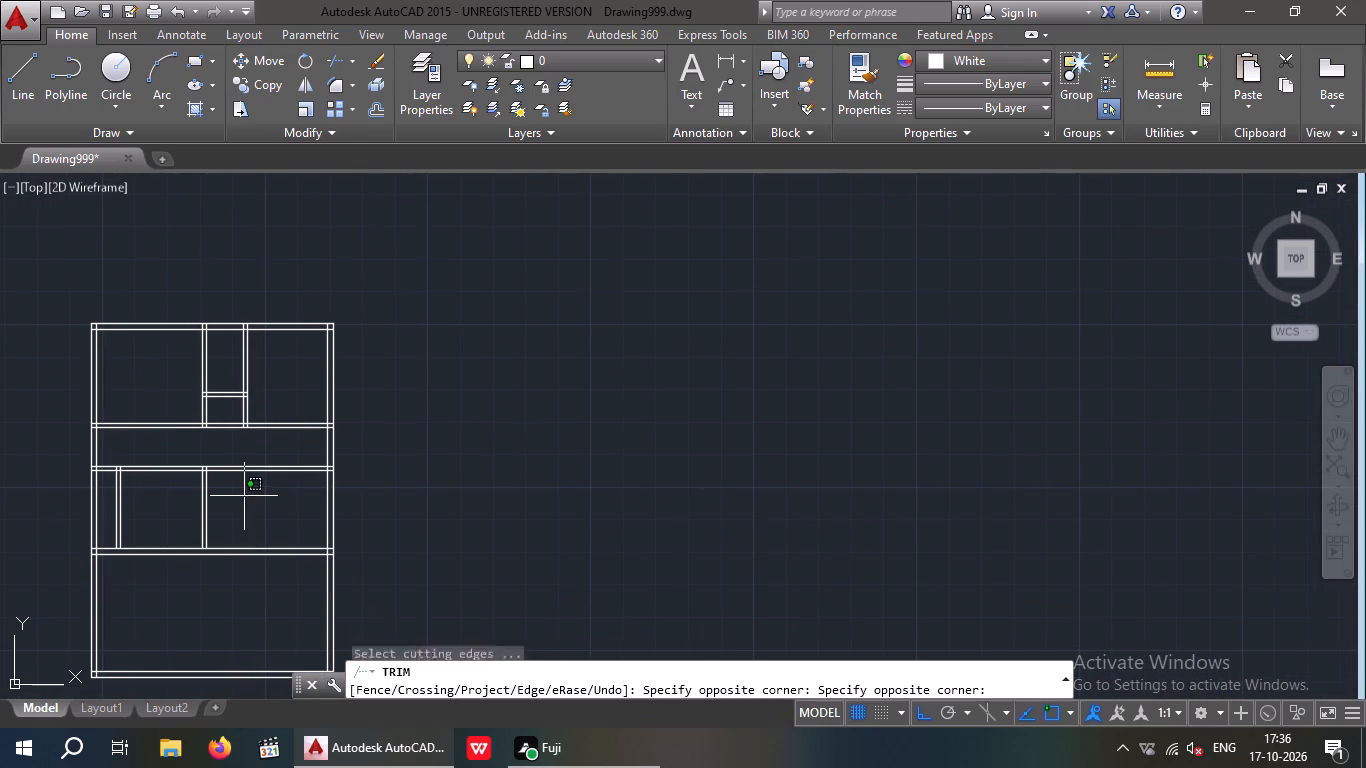
{"action": "left_click", "coordinate": [232, 463]}
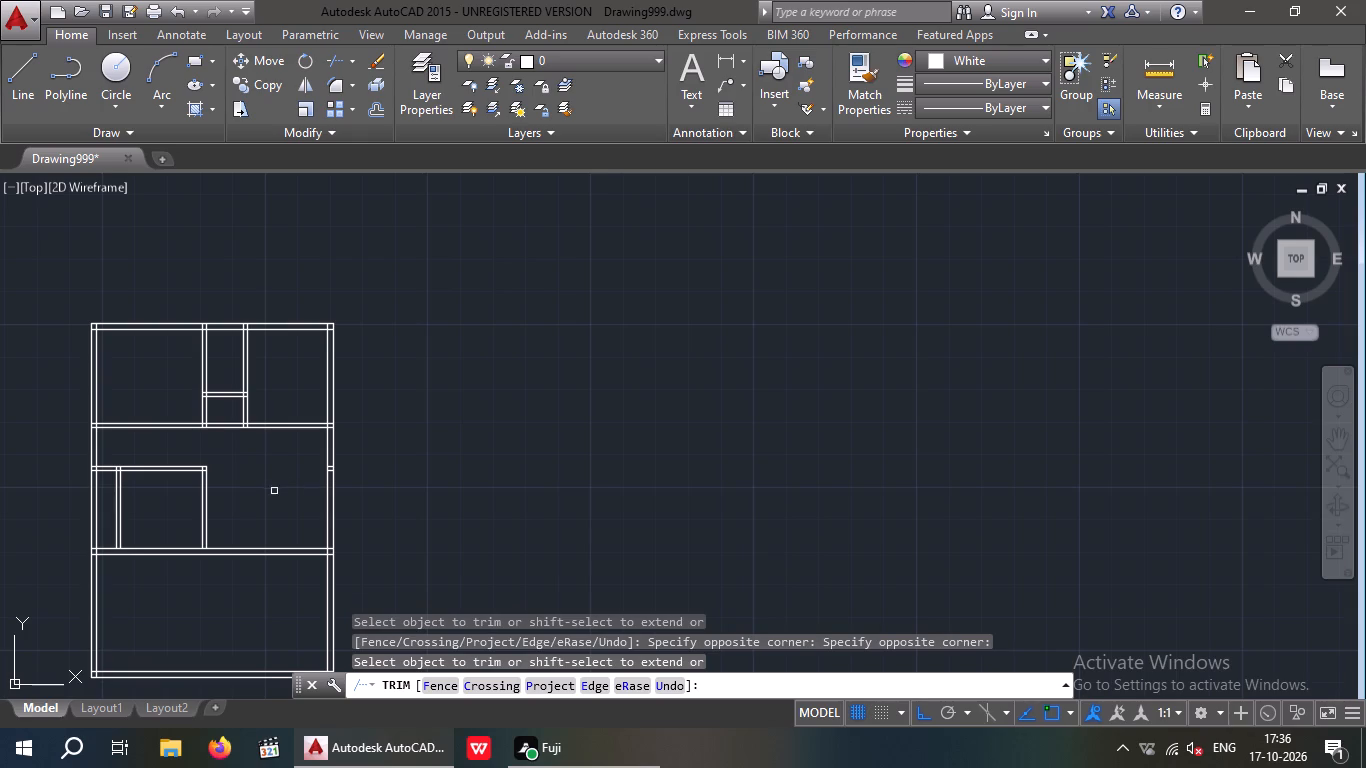
{"action": "key", "text": "Escape"}
{"action": "key", "text": "Escape"}
Erase the two leftover stubs of the second cross wall inside the east wall's thickness.
{"action": "scroll", "coordinate": [324, 477], "scroll_direction": "up", "scroll_amount": 3}
{"action": "left_click_drag", "start_coordinate": [337, 476], "coordinate": [338, 466]}
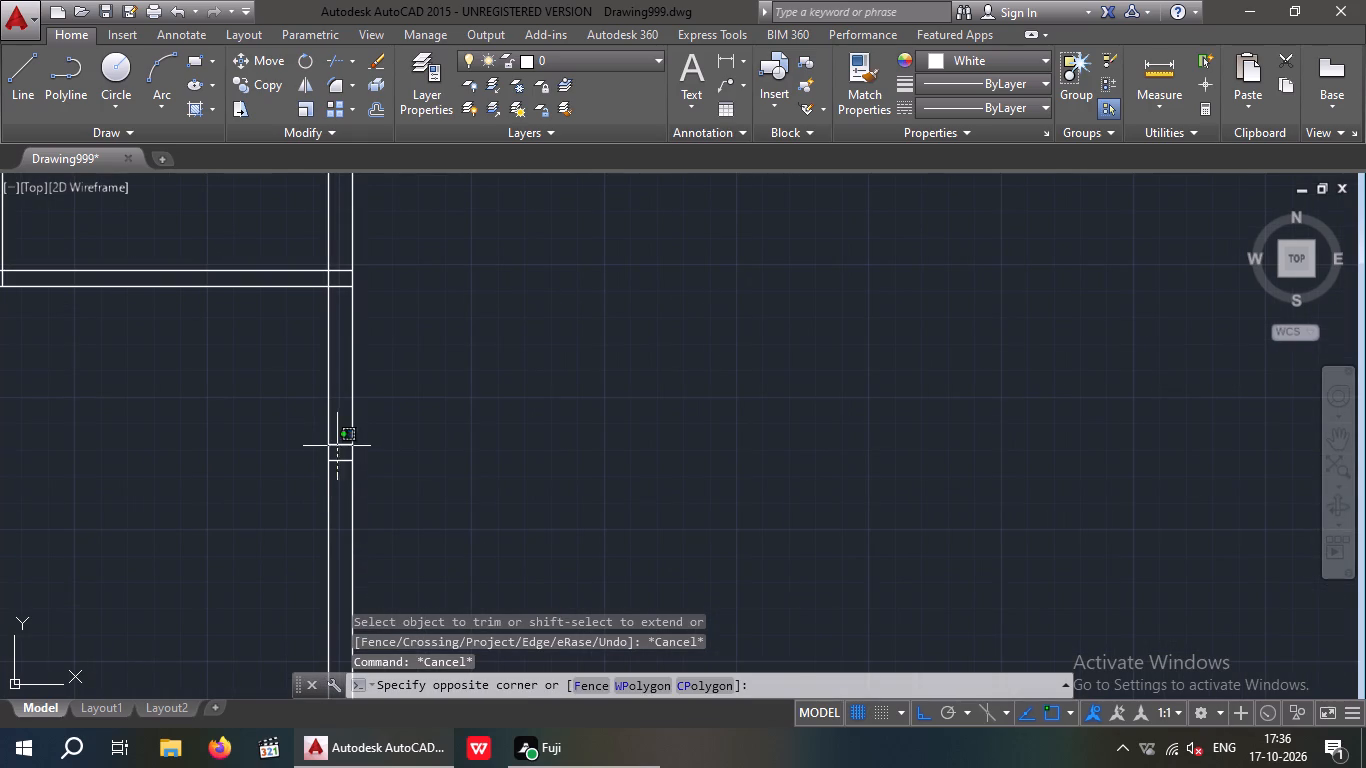
{"action": "key", "text": "Escape"}
{"action": "left_click", "coordinate": [341, 466]}
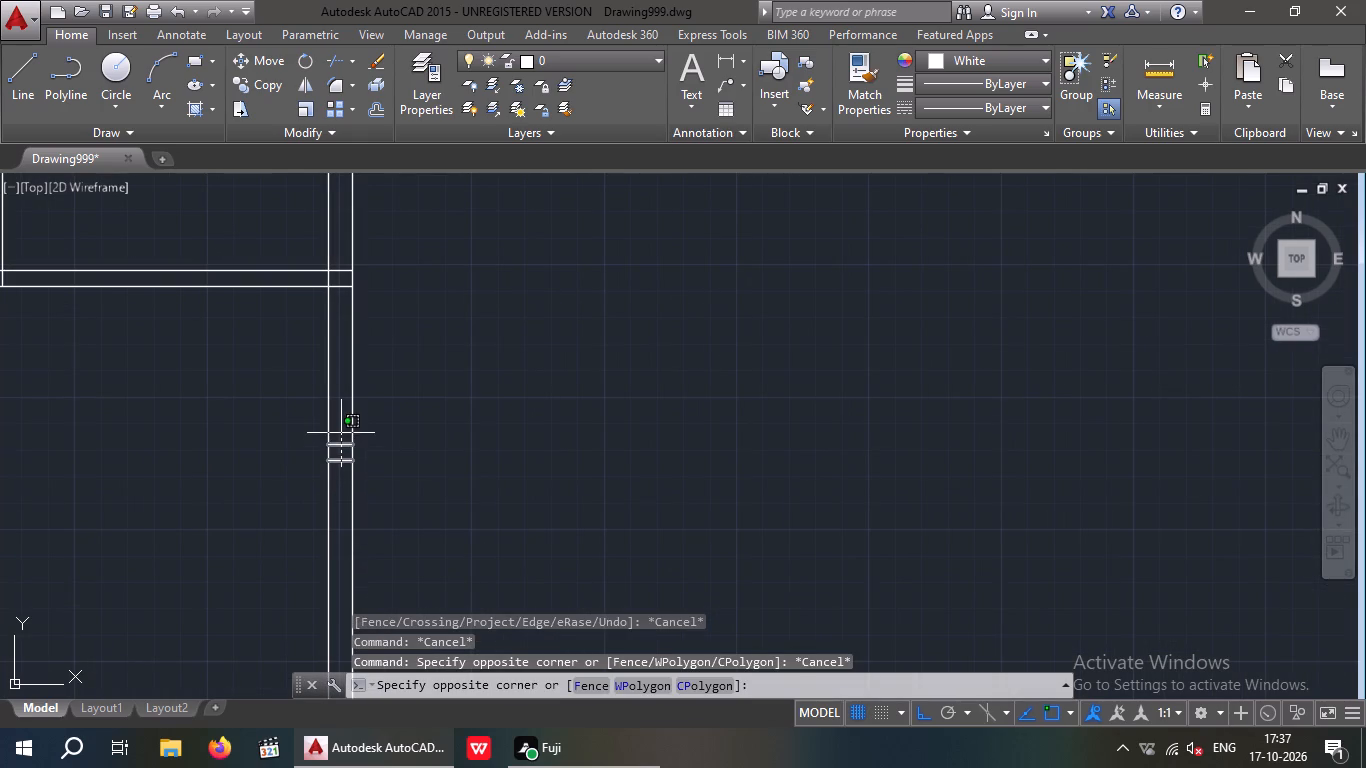
{"action": "left_click", "coordinate": [341, 433]}
{"action": "key", "text": "Delete"}
{"action": "scroll", "coordinate": [322, 446], "scroll_direction": "down", "scroll_amount": 2}
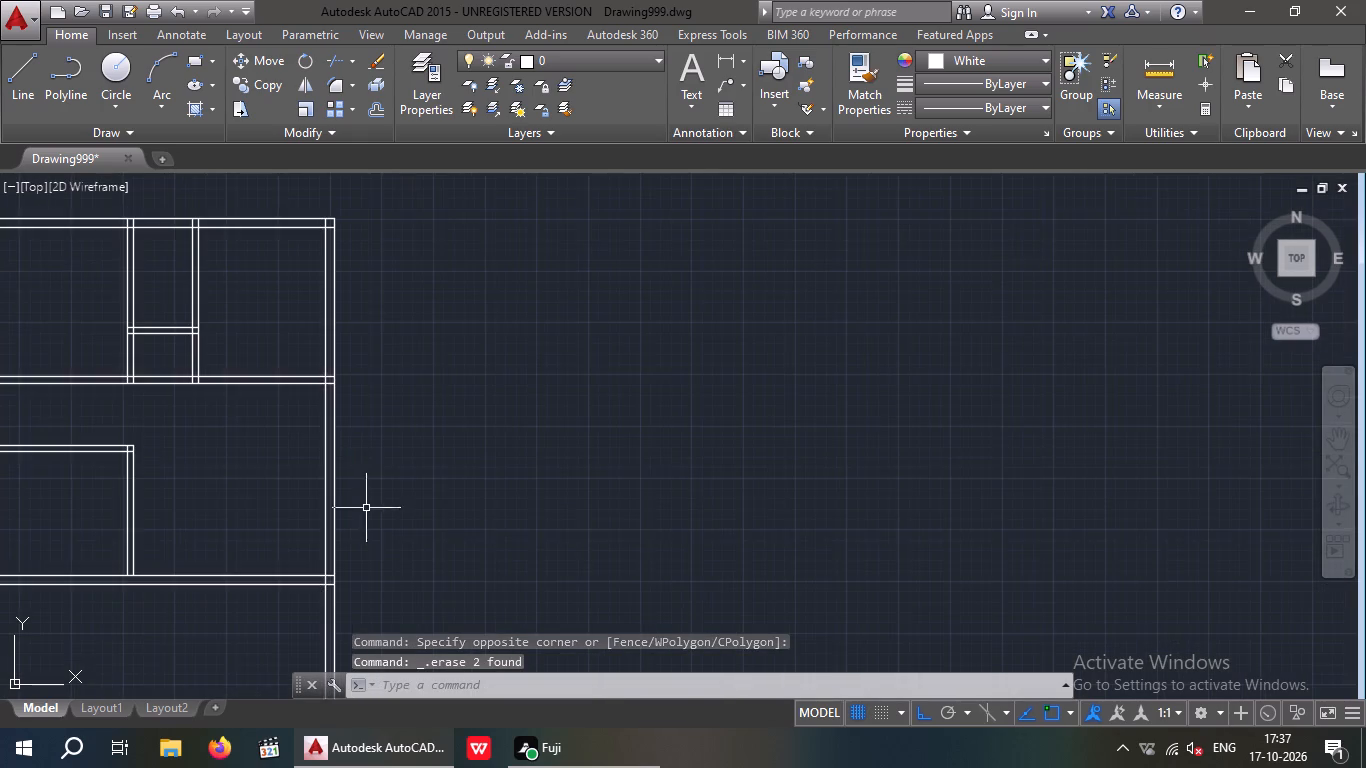
Extend the lines of both partitions south of the passage to the southern line of the 9" cross wall.
{"action": "middle_click_drag", "start_coordinate": [363, 504], "coordinate": [368, 426]}
{"action": "middle_click_drag", "start_coordinate": [239, 536], "coordinate": [279, 478]}
{"action": "scroll", "coordinate": [282, 481], "scroll_direction": "down", "scroll_amount": 1}
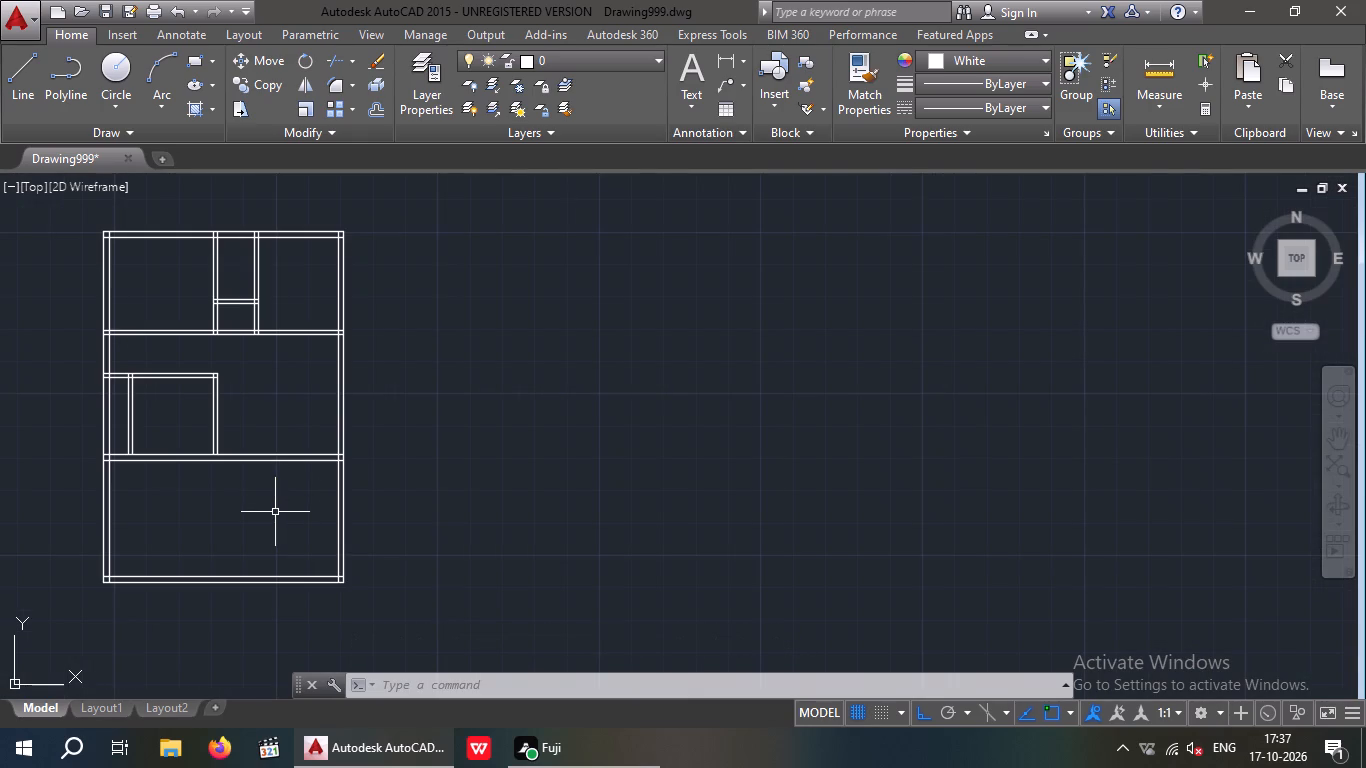
{"action": "type", "text": "EX"}
{"action": "key", "text": "space"}
{"action": "key", "text": "space"}
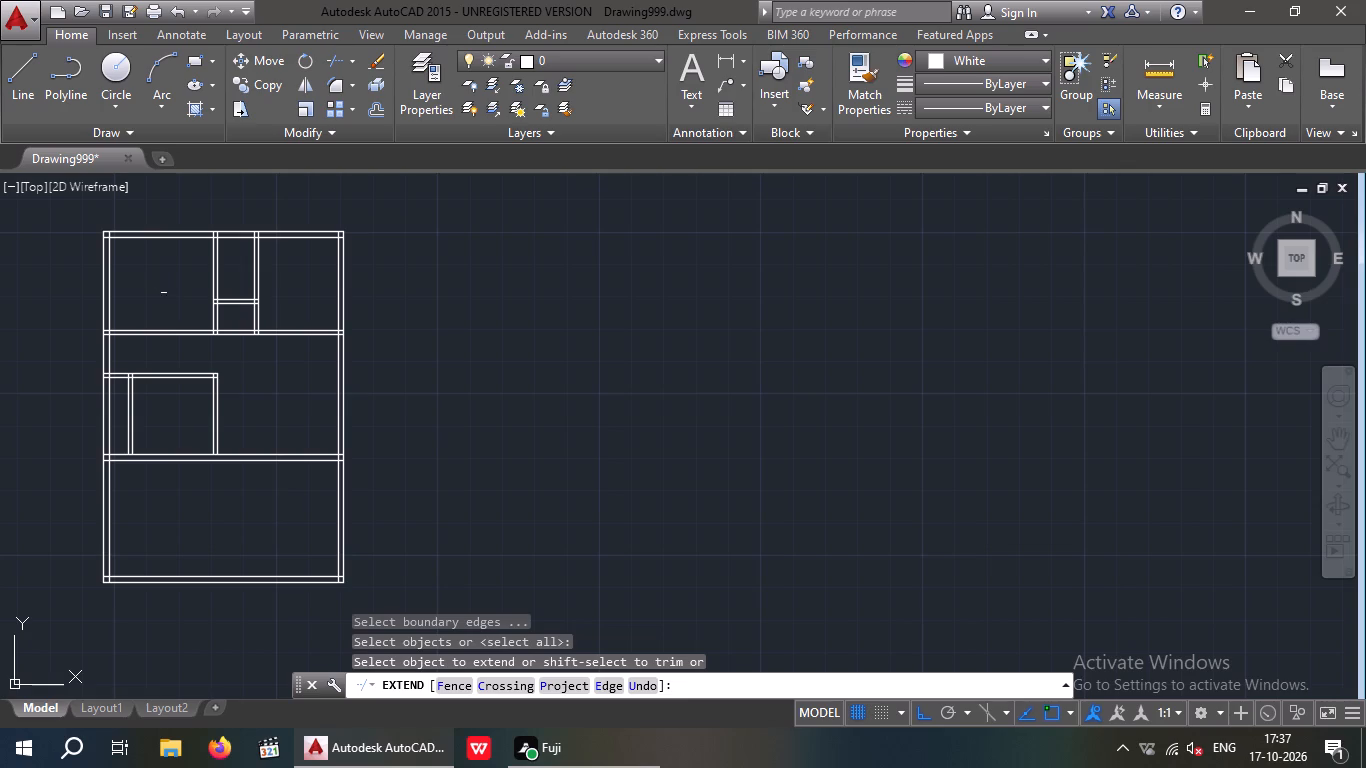
{"action": "left_click_drag", "start_coordinate": [234, 401], "coordinate": [160, 434]}
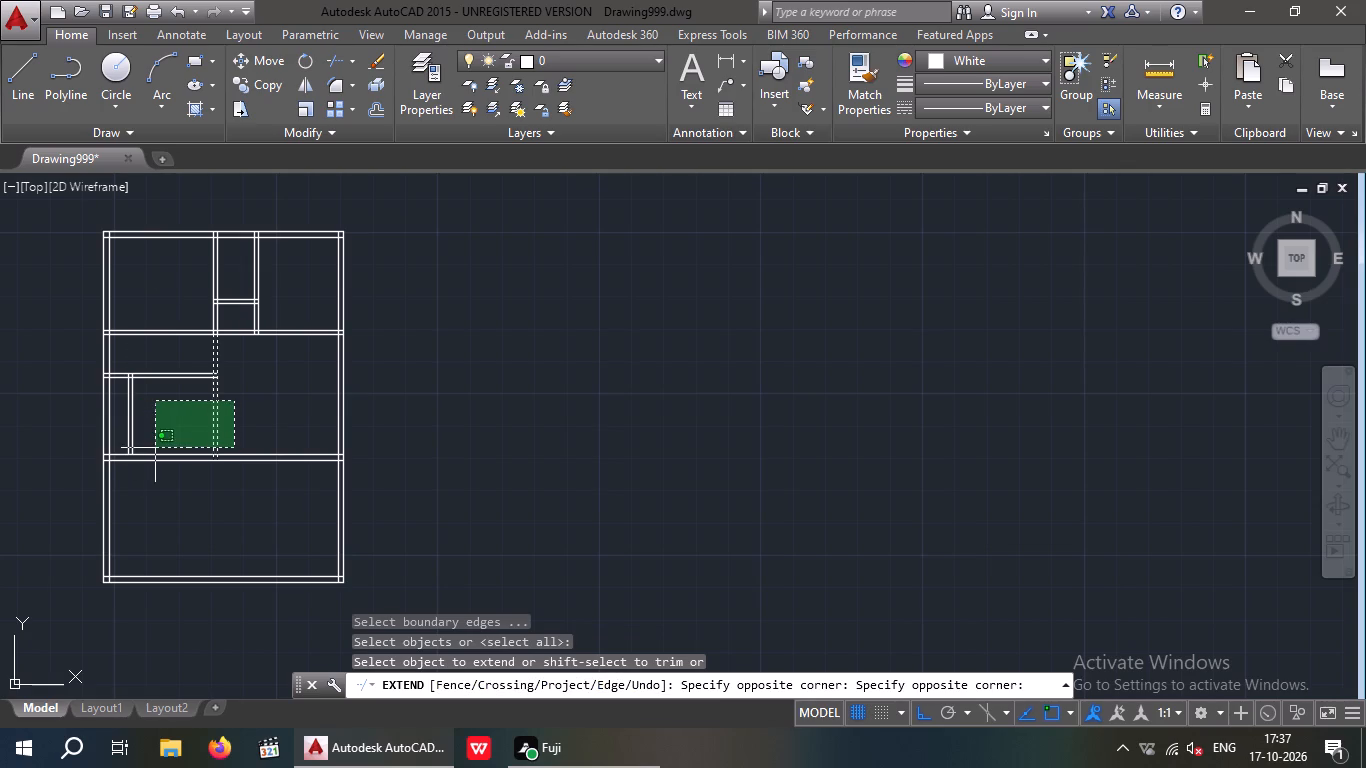
{"action": "middle_click_drag", "start_coordinate": [155, 445], "coordinate": [165, 384]}
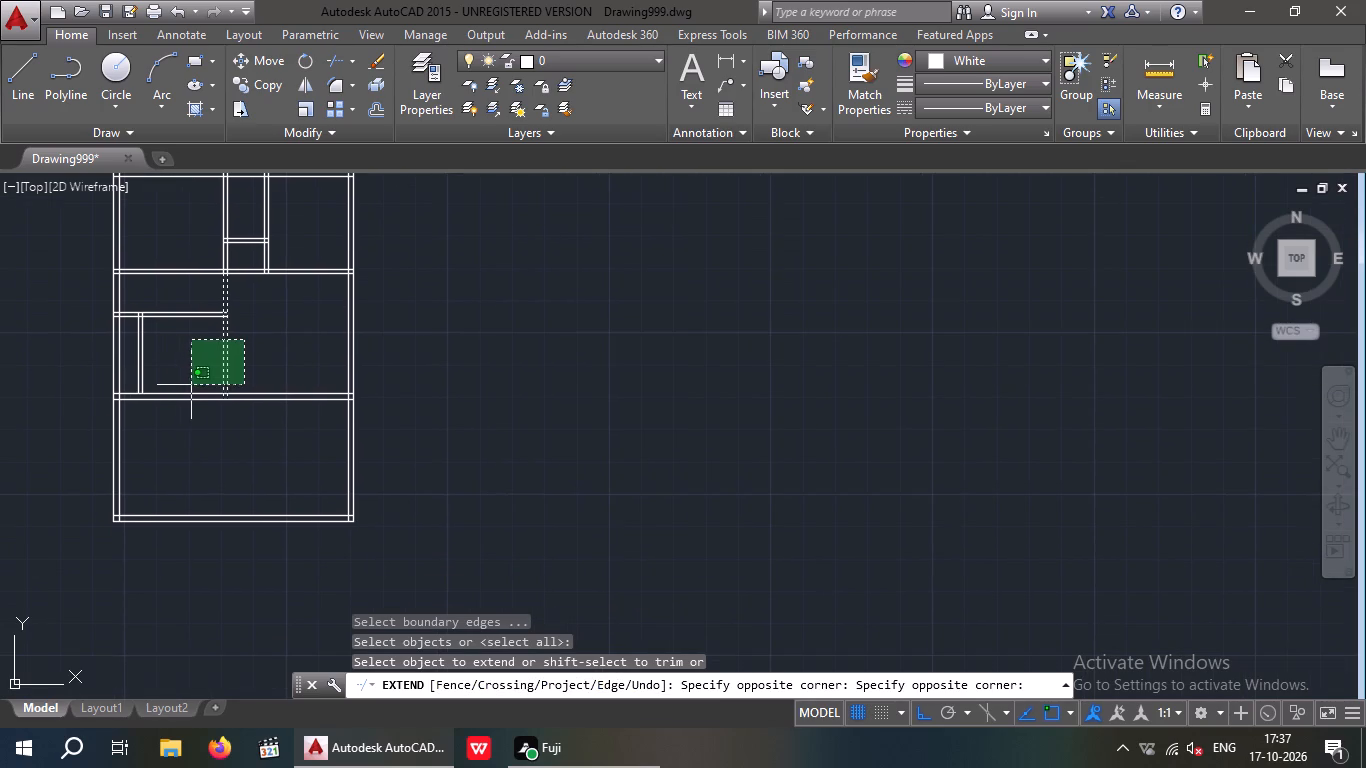
{"action": "scroll", "coordinate": [182, 428], "scroll_direction": "up", "scroll_amount": 3}
{"action": "left_click", "coordinate": [188, 427]}
{"action": "scroll", "coordinate": [188, 429], "scroll_direction": "down", "scroll_amount": 3}
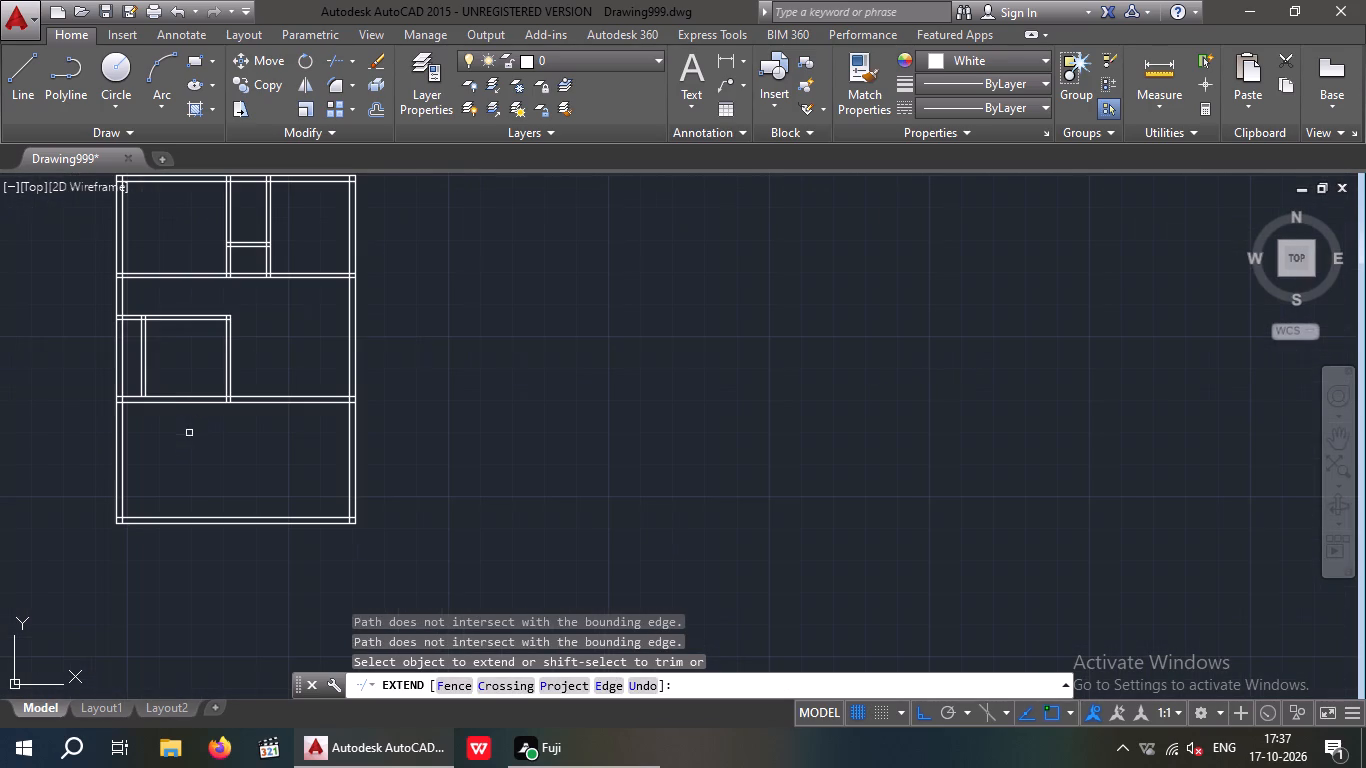
{"action": "left_click_drag", "start_coordinate": [165, 382], "coordinate": [136, 390]}
{"action": "left_click", "coordinate": [134, 391]}
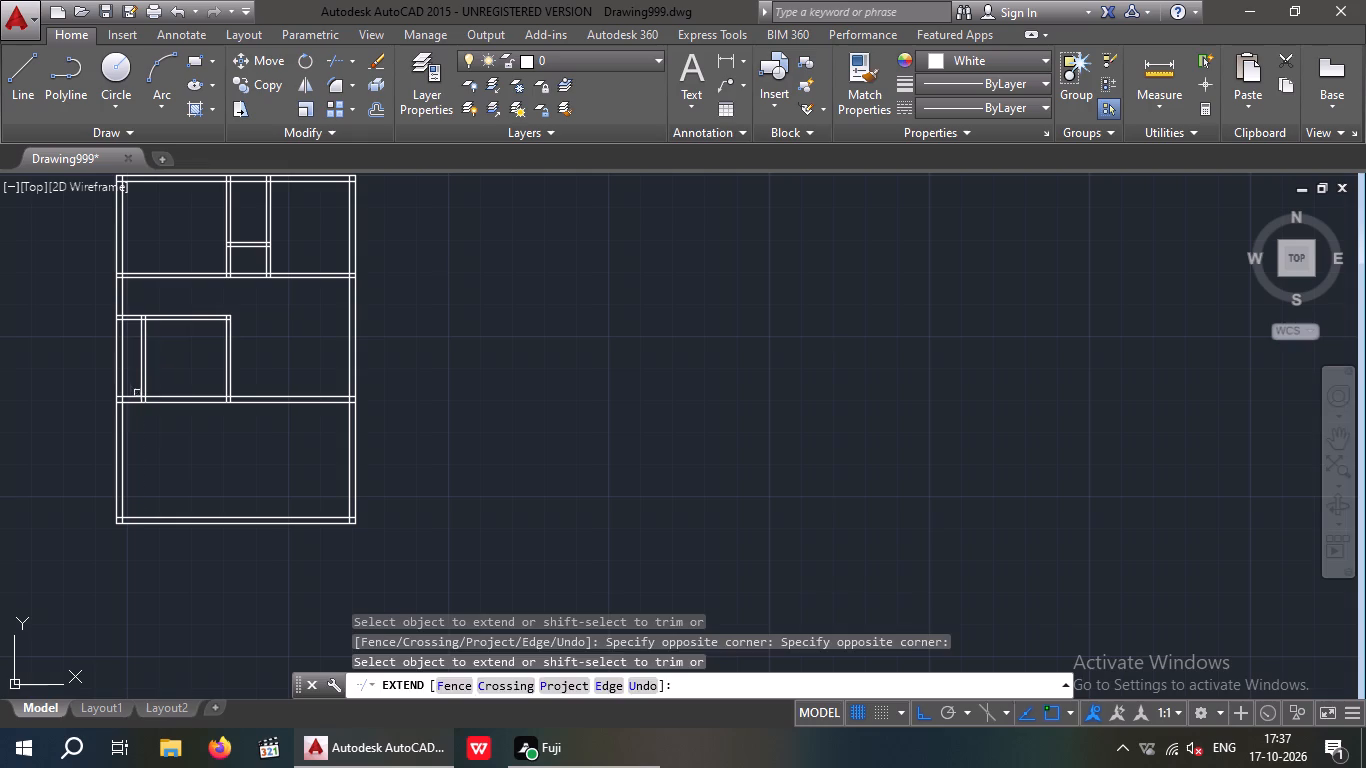
{"action": "key", "text": "Escape"}
{"action": "middle_click_drag", "start_coordinate": [184, 460], "coordinate": [181, 448]}
{"action": "key", "text": "Escape"}
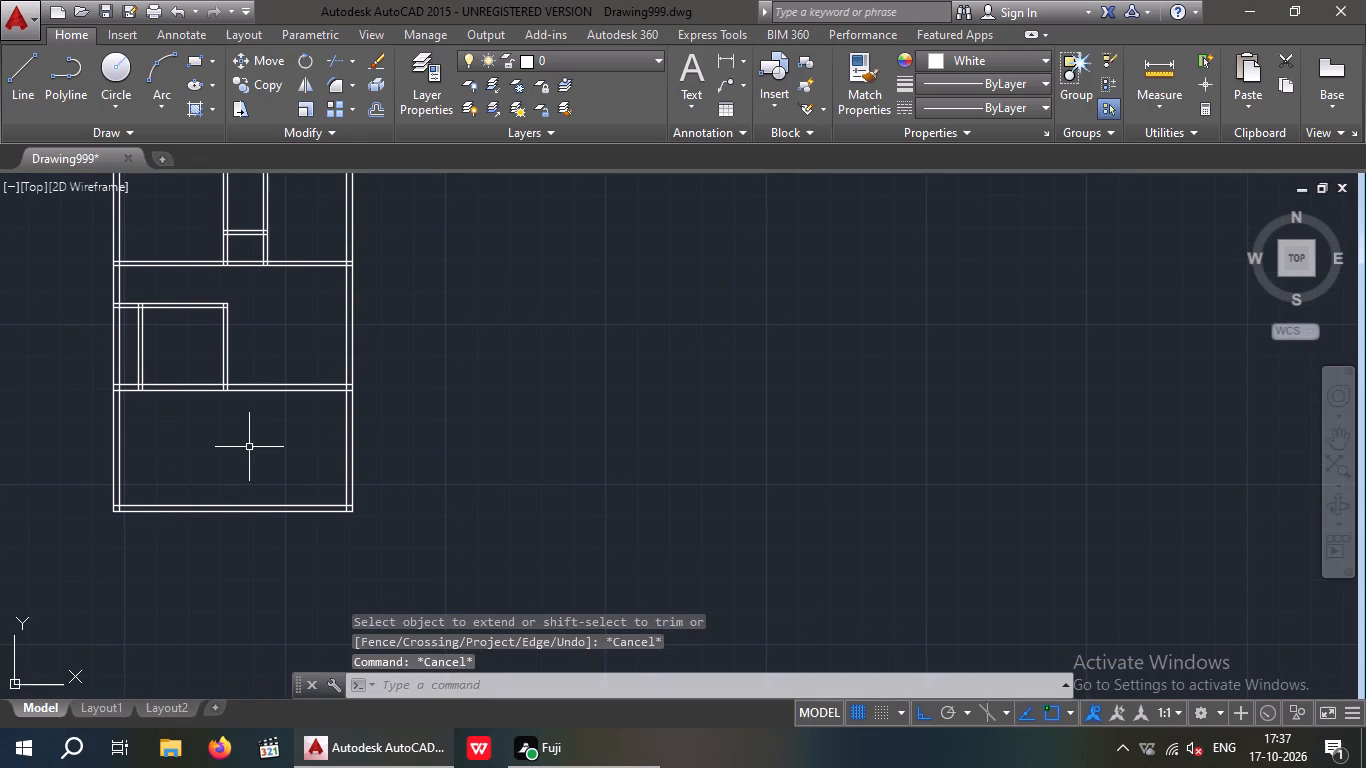
Trim both lines of the 9" cross wall between the longer room's east partition and the east outer wall.
{"action": "key", "text": "t"}
{"action": "key", "text": "r"}
{"action": "key", "text": "space"}
{"action": "key", "text": "space"}
{"action": "left_click_drag", "start_coordinate": [289, 457], "coordinate": [277, 420]}
{"action": "left_click", "coordinate": [265, 366]}
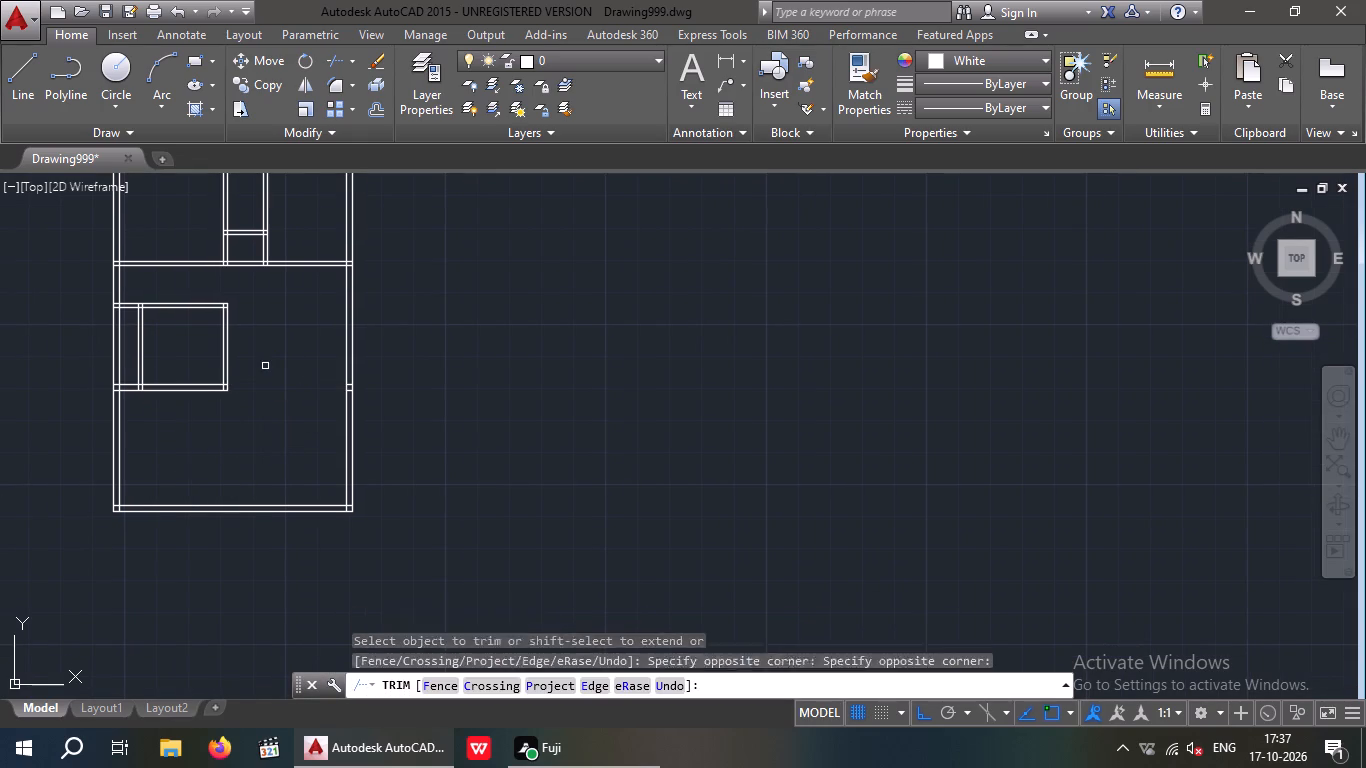
{"action": "scroll", "coordinate": [340, 382], "scroll_direction": "up", "scroll_amount": 3}
{"action": "key", "text": "Escape"}
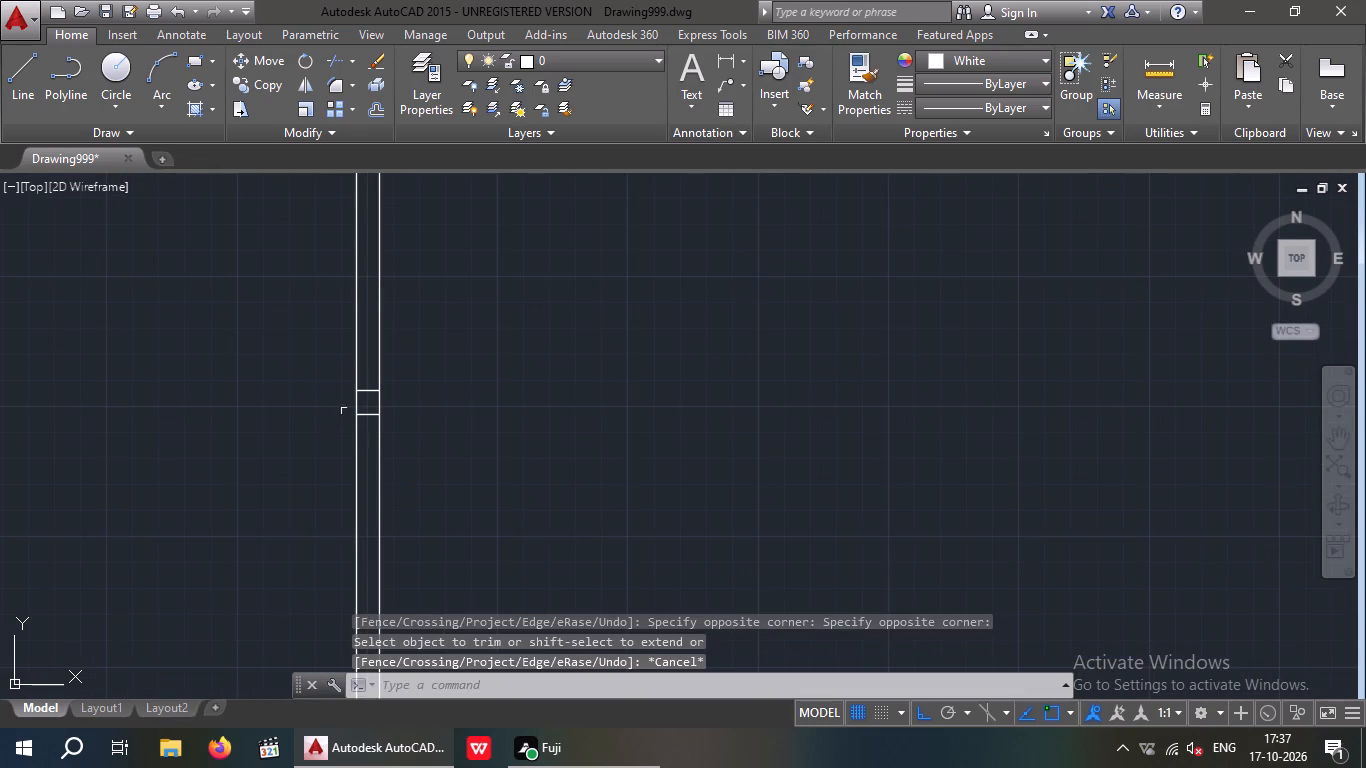
Erase the two leftover stubs of the 9" cross wall inside the east wall's thickness.
{"action": "scroll", "coordinate": [370, 398], "scroll_direction": "up", "scroll_amount": 2}
{"action": "left_click_drag", "start_coordinate": [358, 448], "coordinate": [353, 434]}
{"action": "left_click", "coordinate": [335, 379]}
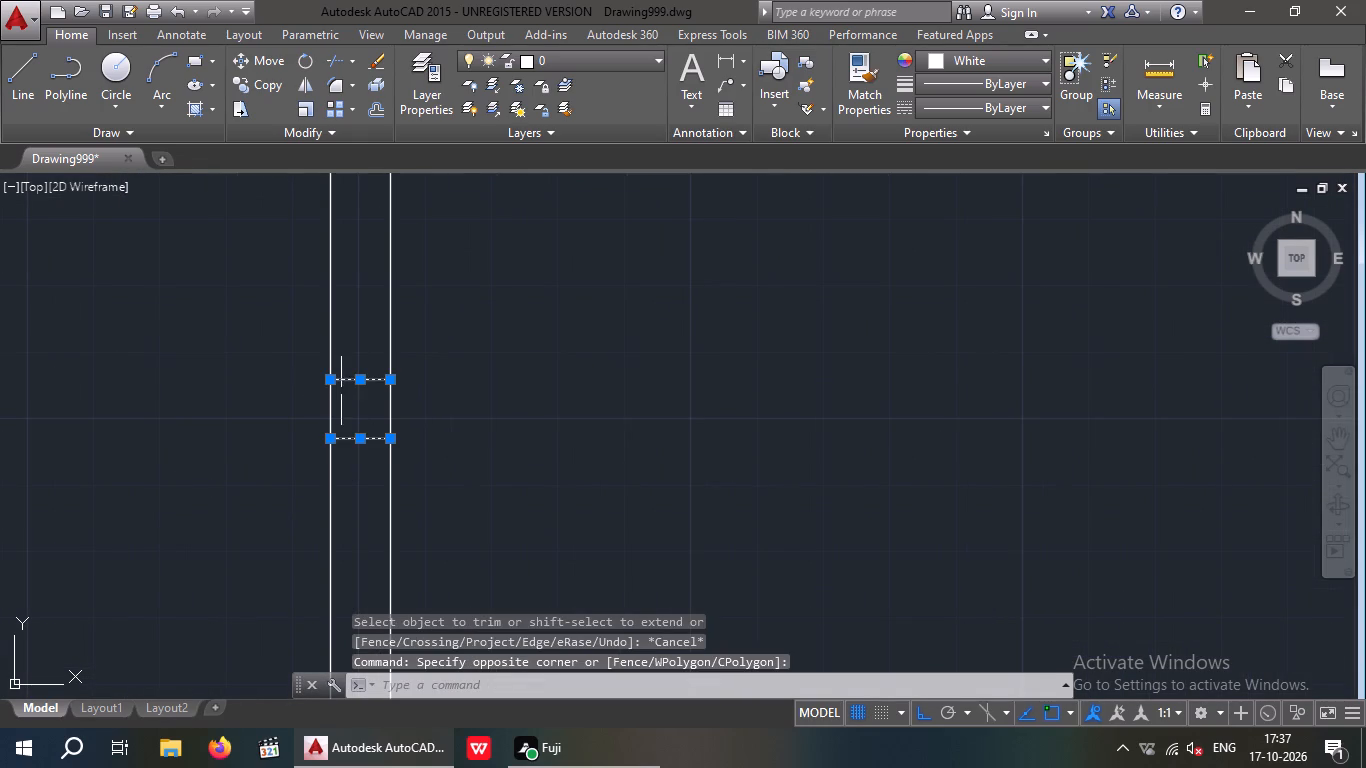
{"action": "key", "text": "Delete"}
{"action": "scroll", "coordinate": [343, 395], "scroll_direction": "down", "scroll_amount": 4}
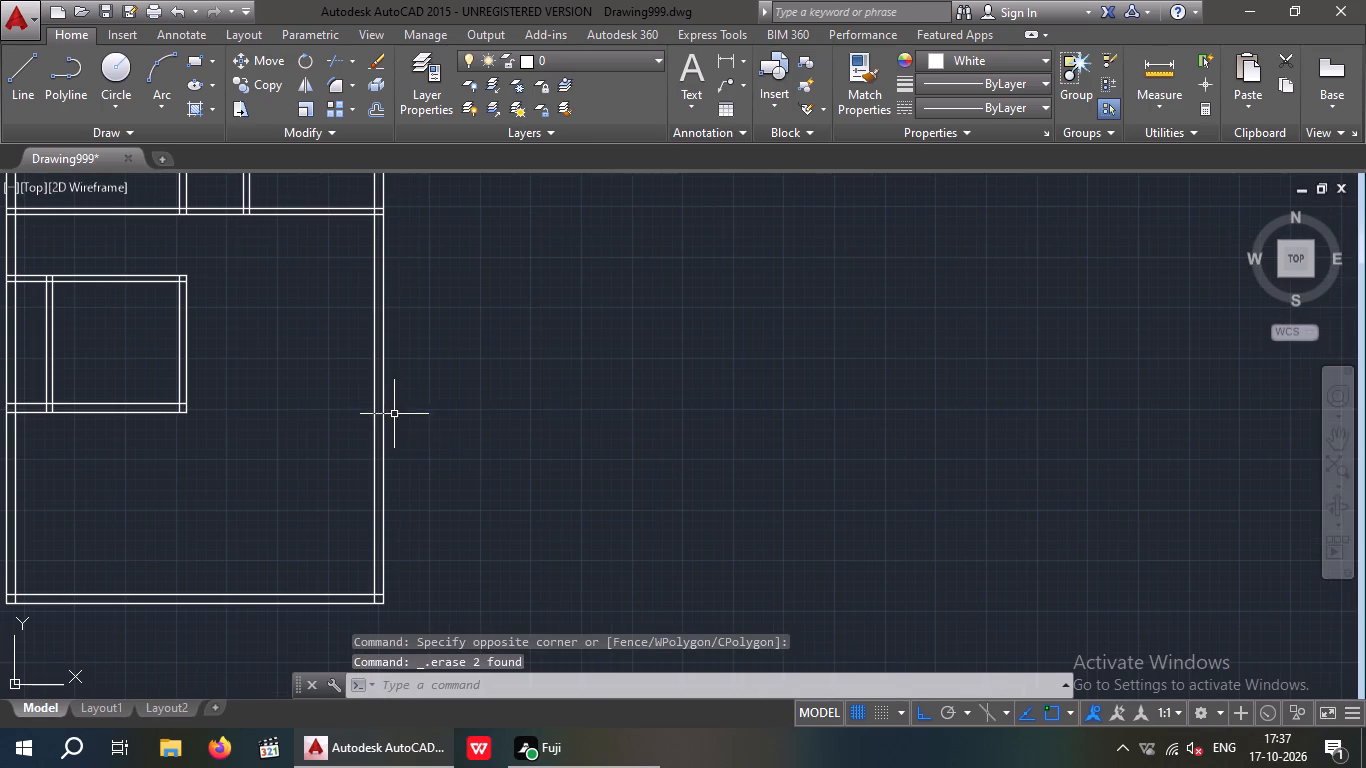
{"action": "middle_click_drag", "start_coordinate": [465, 409], "coordinate": [474, 404]}
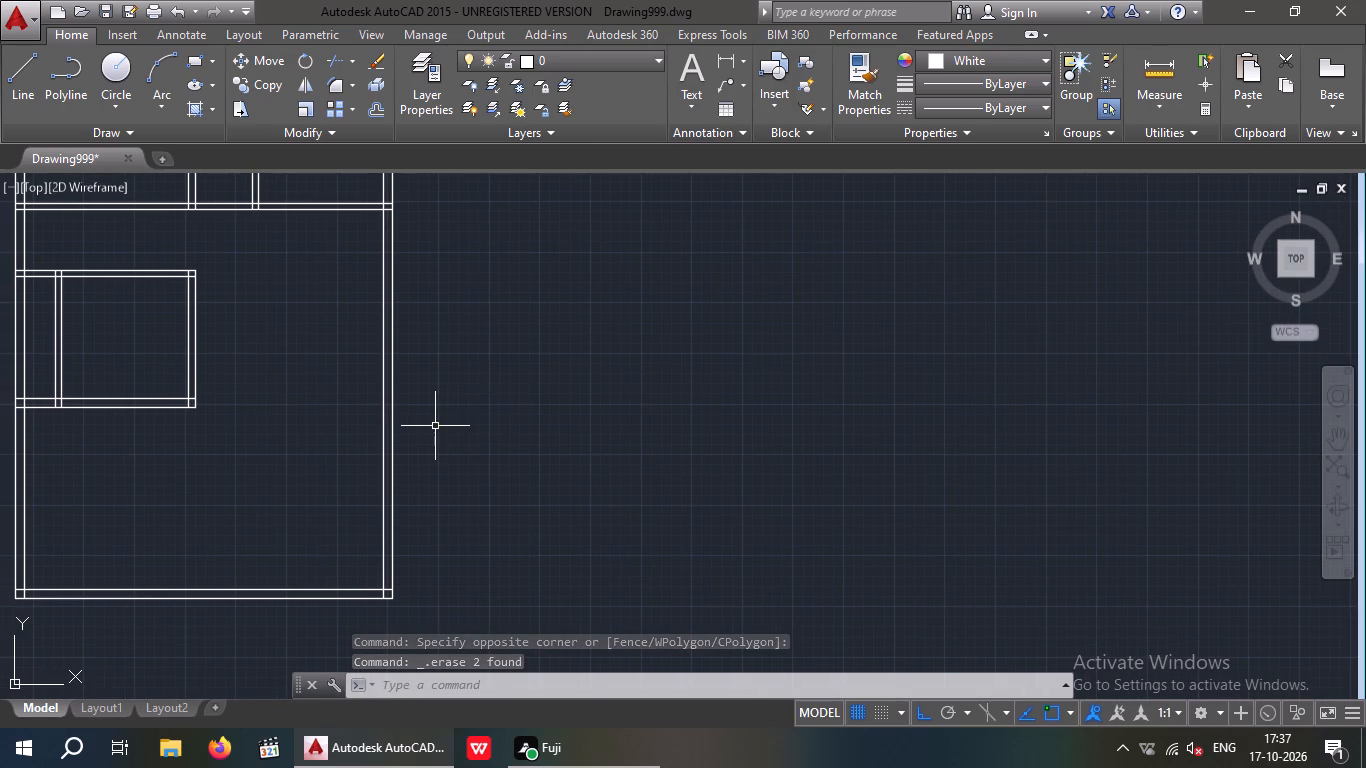
{"action": "key", "text": "Escape"}
{"action": "key", "text": "Escape"}
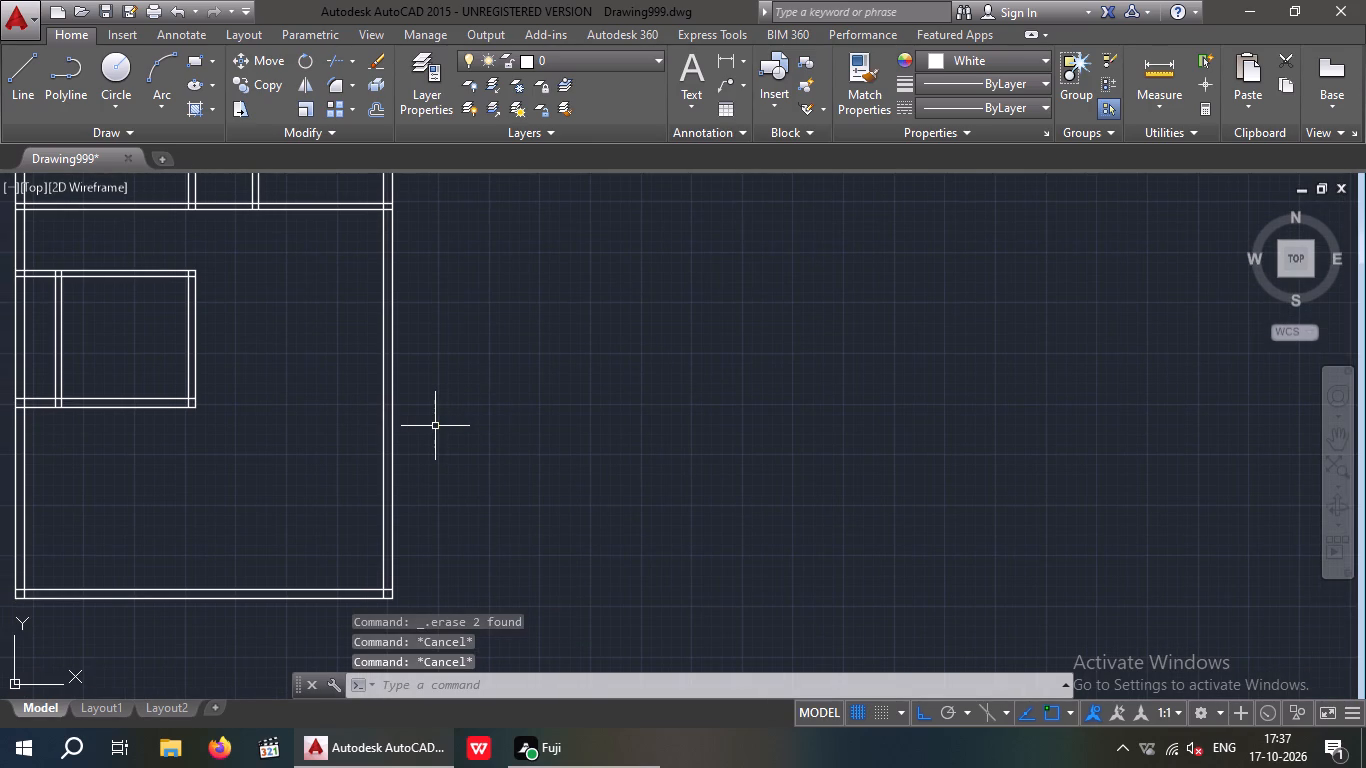
Offset the southern line of the first full-width cross wall 23' south to place a new cross wall line.
{"action": "key", "text": "o"}
{"action": "key", "text": "Return"}
{"action": "type", "text": "23'"}
{"action": "key", "text": "Return"}
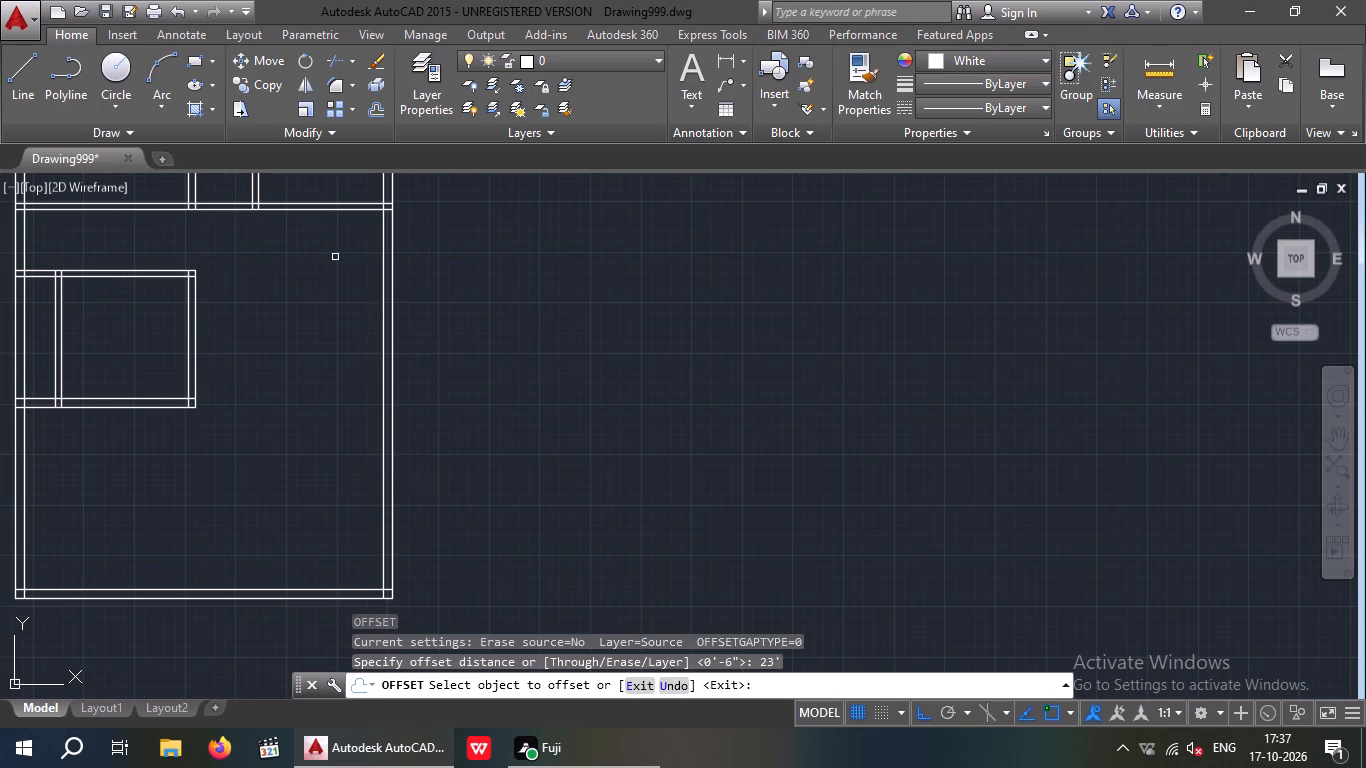
{"action": "left_click_drag", "start_coordinate": [301, 212], "coordinate": [302, 222]}
{"action": "left_click", "coordinate": [314, 357]}
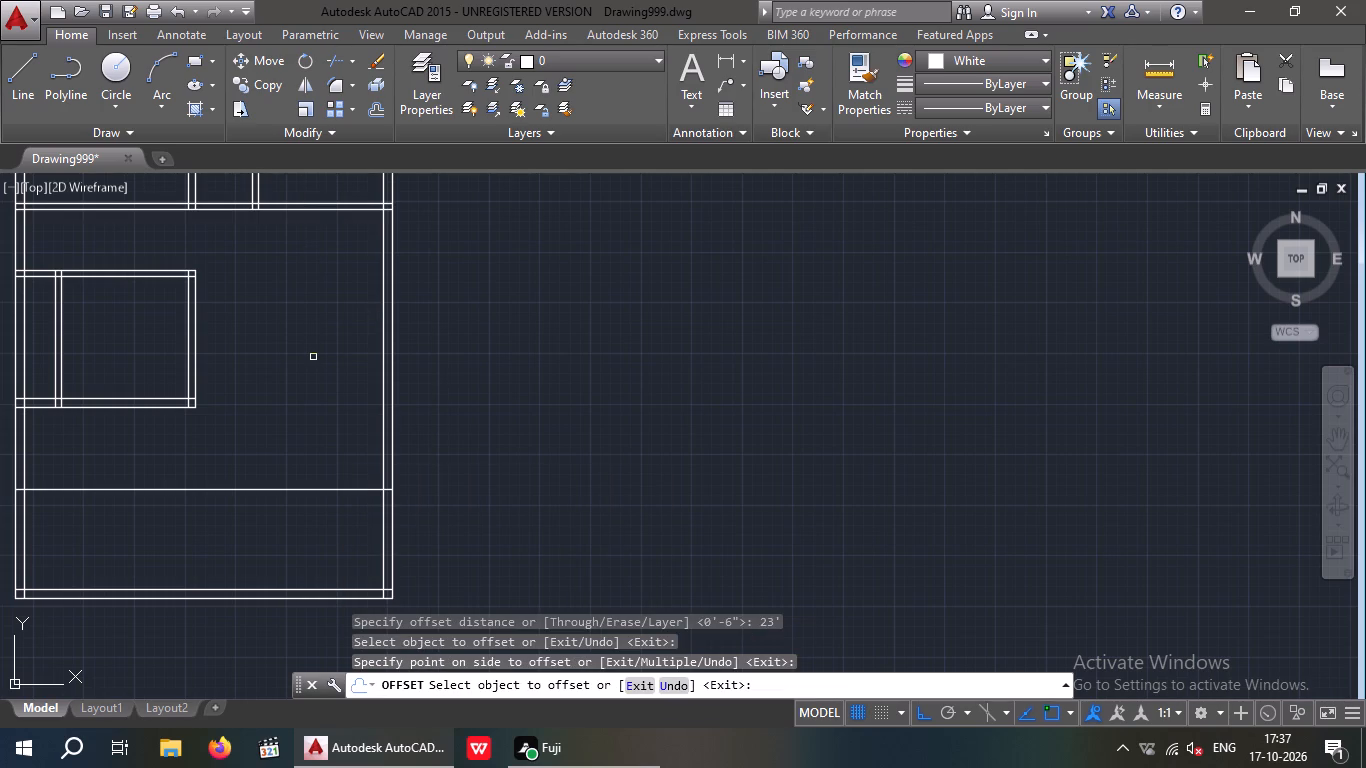
{"action": "key", "text": "Escape"}
{"action": "key", "text": "Escape"}
{"action": "key", "text": "Escape"}
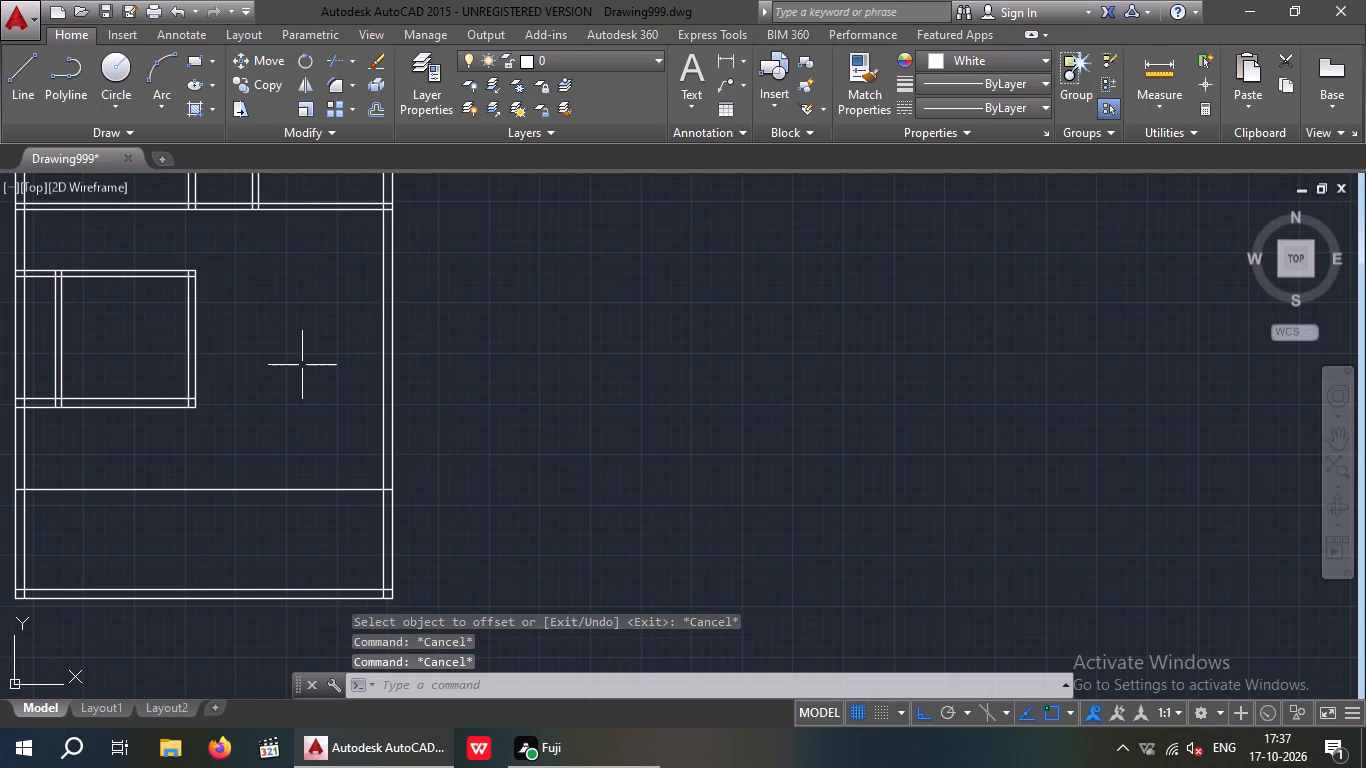
Offset the new cross wall line 6" south to give that wall its thickness.
{"action": "key", "text": "o"}
{"action": "key", "text": "Return"}
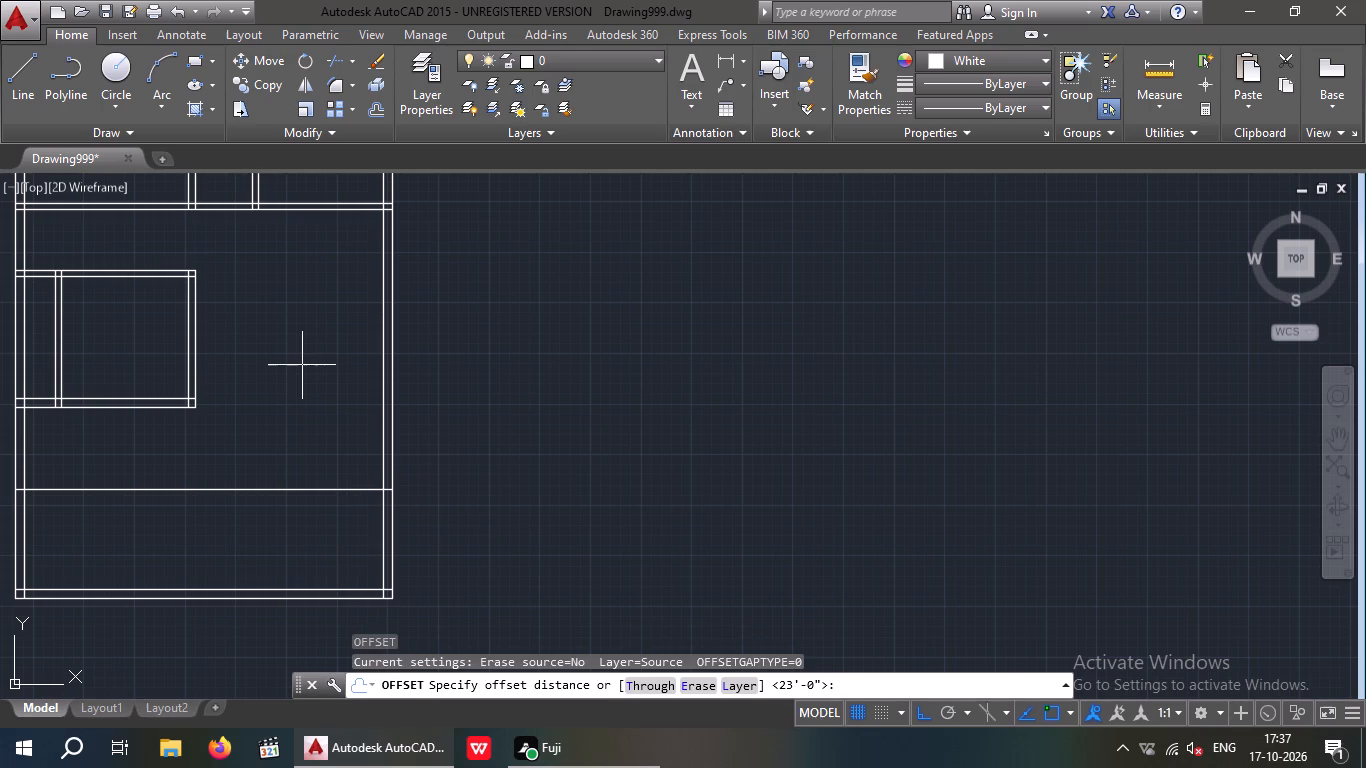
{"action": "type", "text": "6\""}
{"action": "key", "text": "Return"}
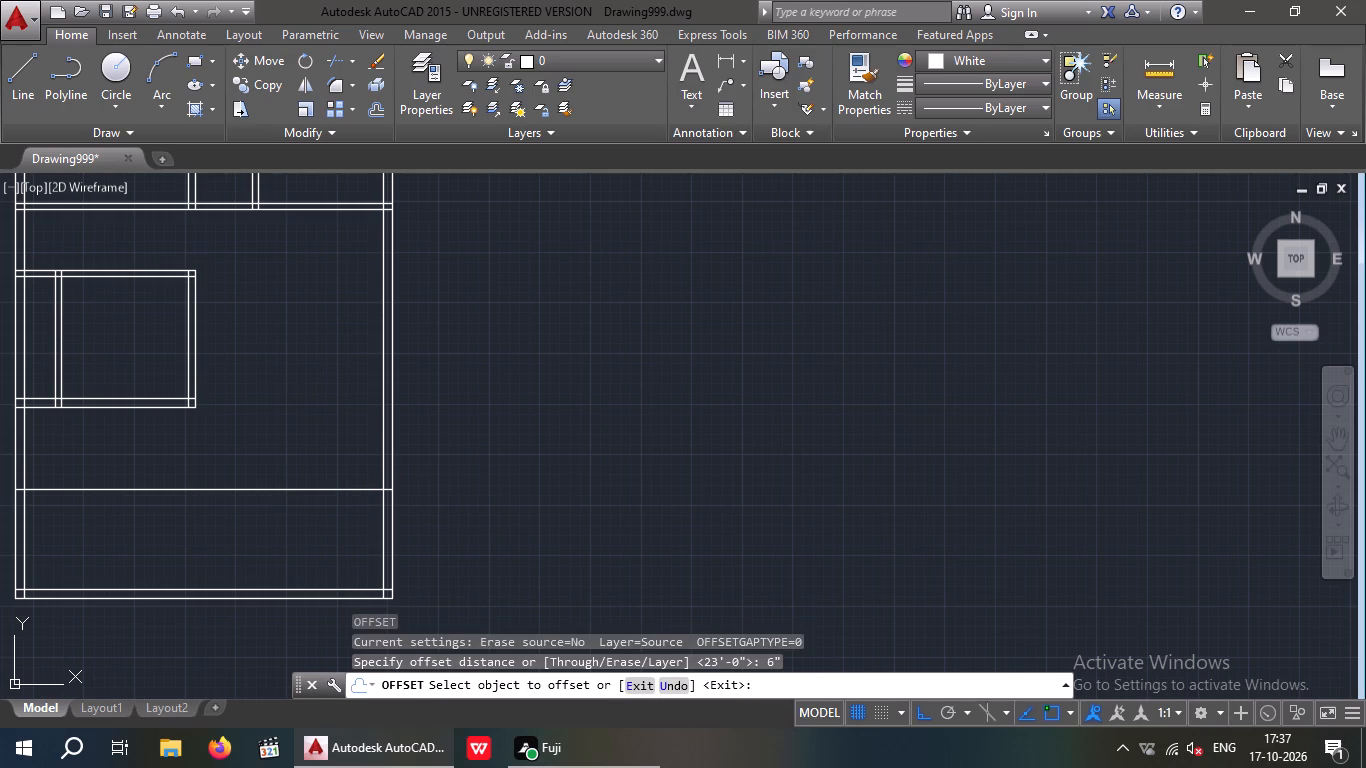
{"action": "left_click", "coordinate": [288, 490]}
{"action": "left_click", "coordinate": [291, 498]}
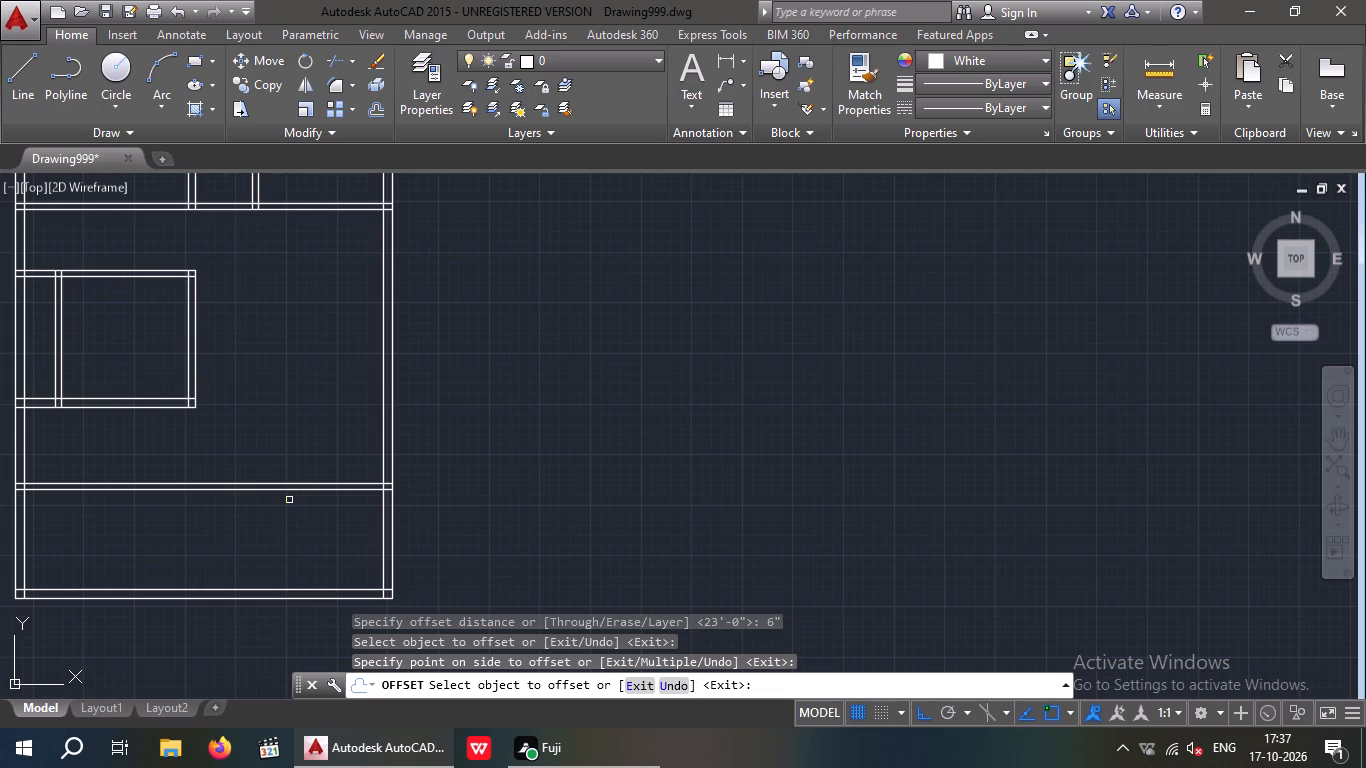
{"action": "key", "text": "ctrl+z"}
{"action": "scroll", "coordinate": [290, 500], "scroll_direction": "up", "scroll_amount": 2}
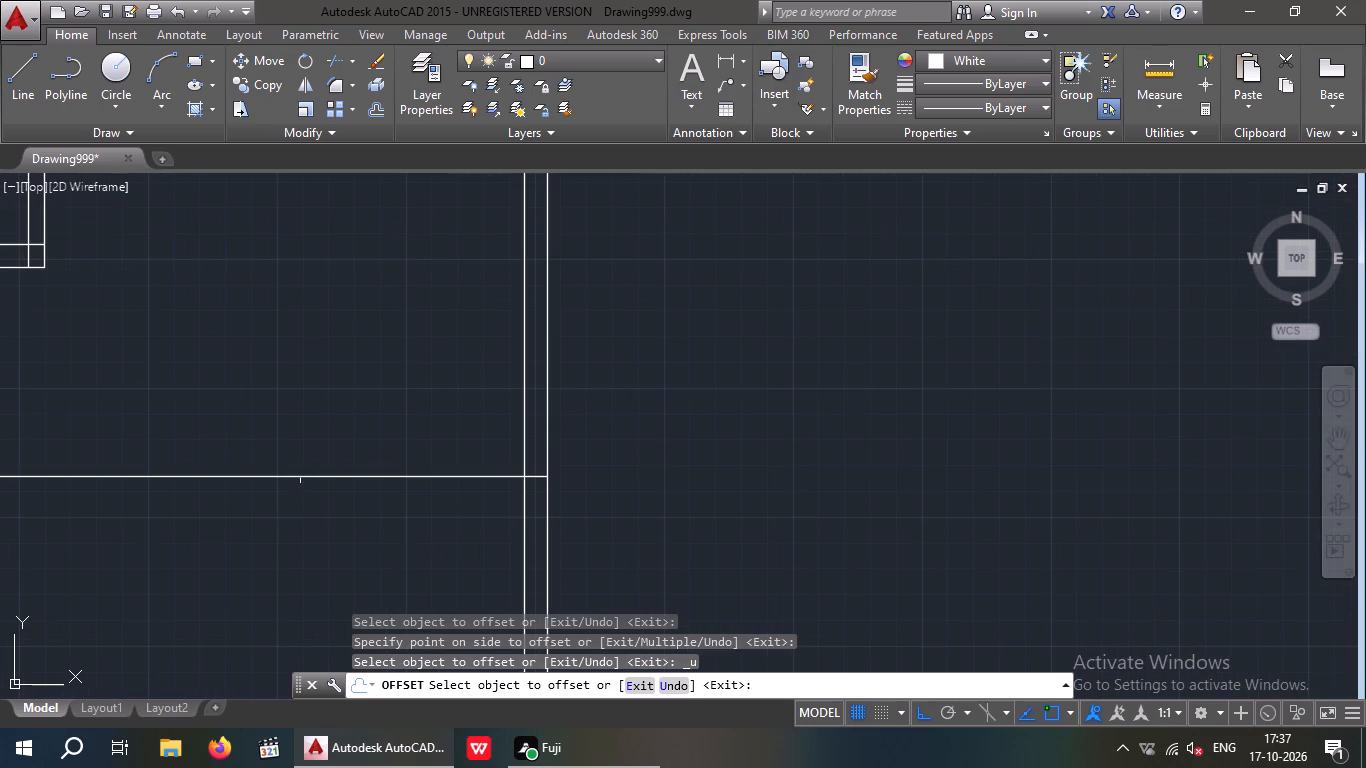
{"action": "left_click", "coordinate": [303, 479]}
{"action": "left_click", "coordinate": [295, 516]}
{"action": "key", "text": "Escape"}
{"action": "scroll", "coordinate": [294, 517], "scroll_direction": "down", "scroll_amount": 4}
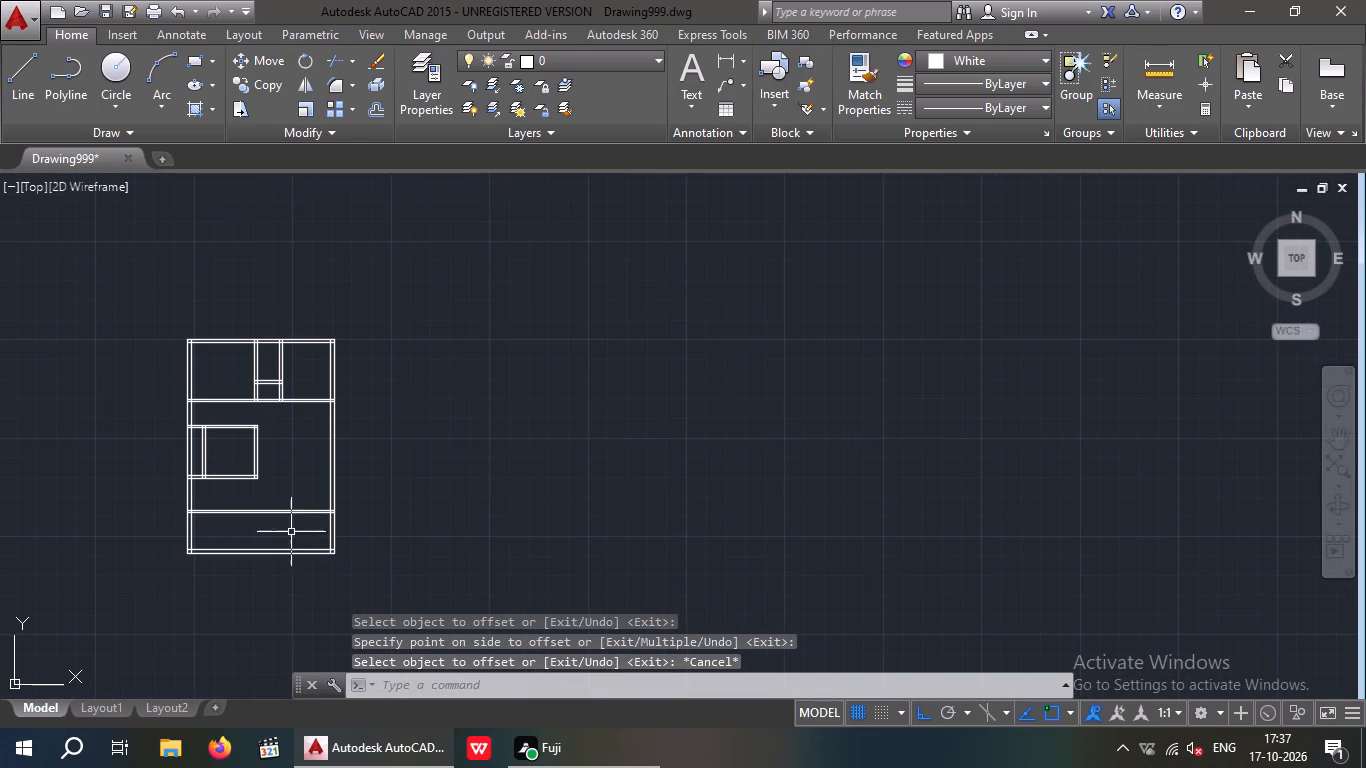
{"action": "middle_click", "coordinate": [291, 533]}
{"action": "key", "text": "Escape"}
{"action": "key", "text": "Escape"}
Offset the inner line of the east wall 10' west to place a new north-south wall line.
{"action": "key", "text": "o"}
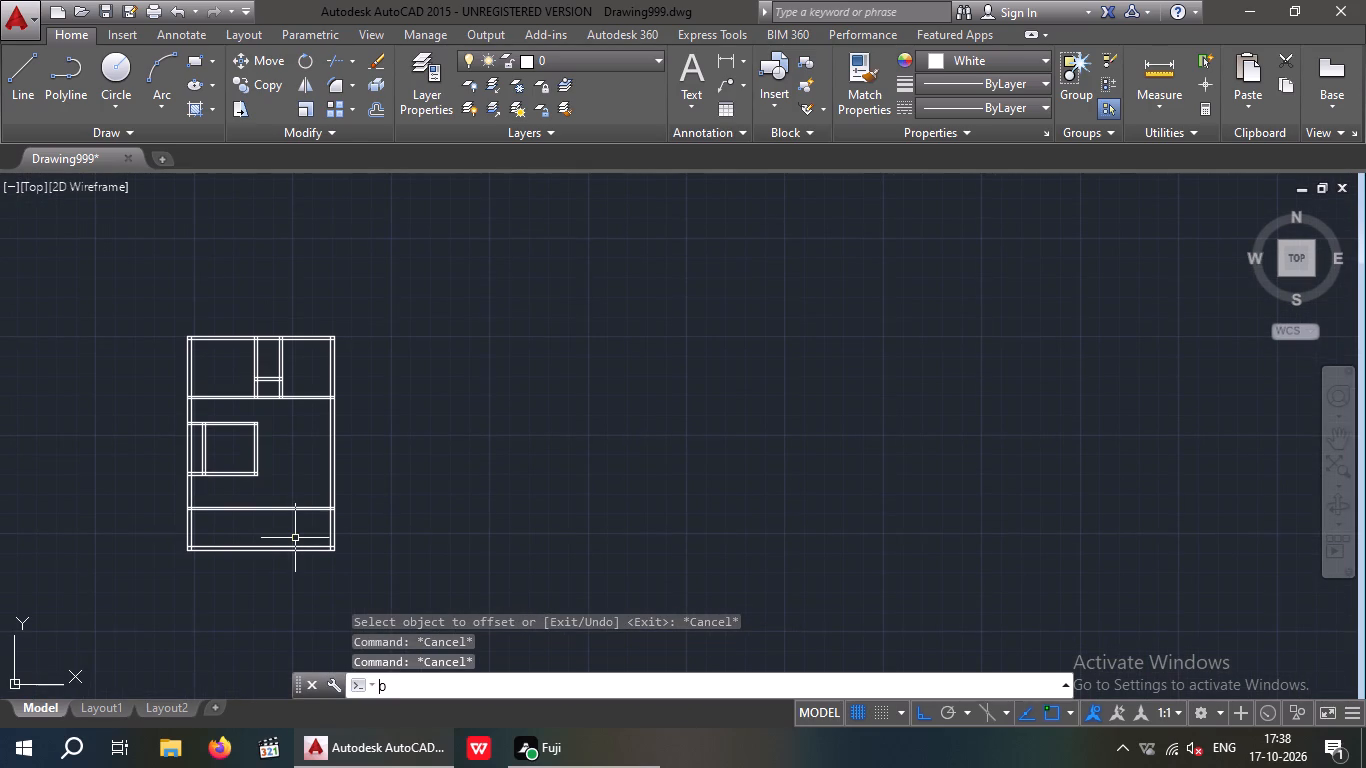
{"action": "key", "text": "Return"}
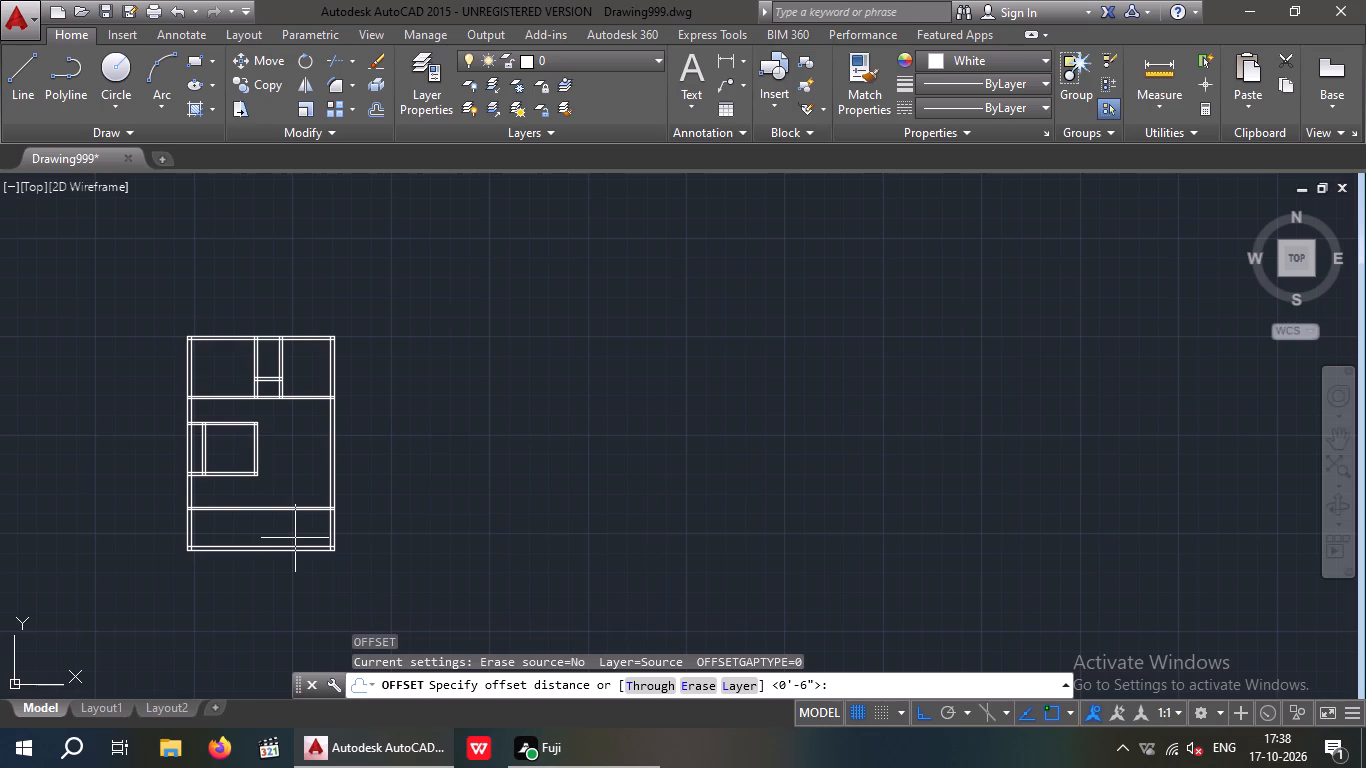
{"action": "type", "text": "10'"}
{"action": "key", "text": "Return"}
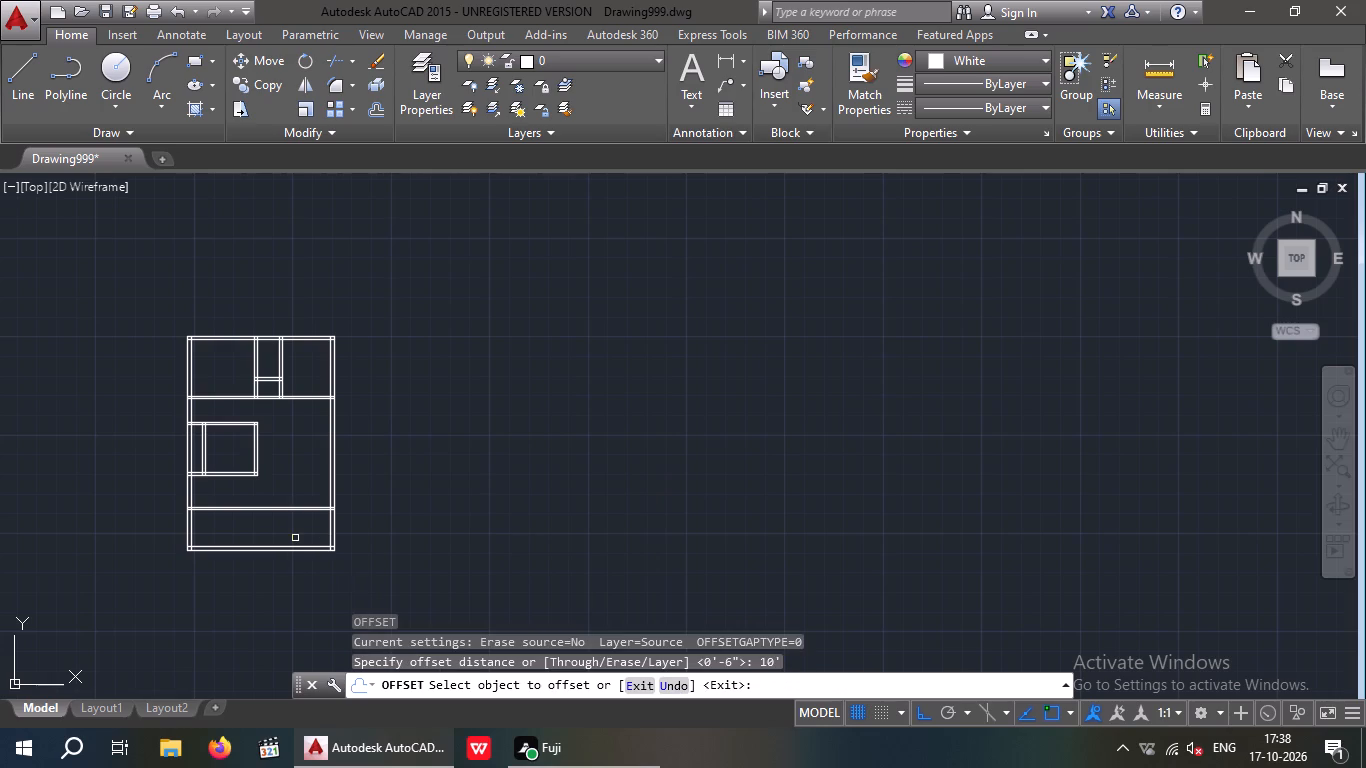
{"action": "scroll", "coordinate": [334, 535], "scroll_direction": "up", "scroll_amount": 4}
{"action": "left_click_drag", "start_coordinate": [290, 533], "coordinate": [264, 535]}
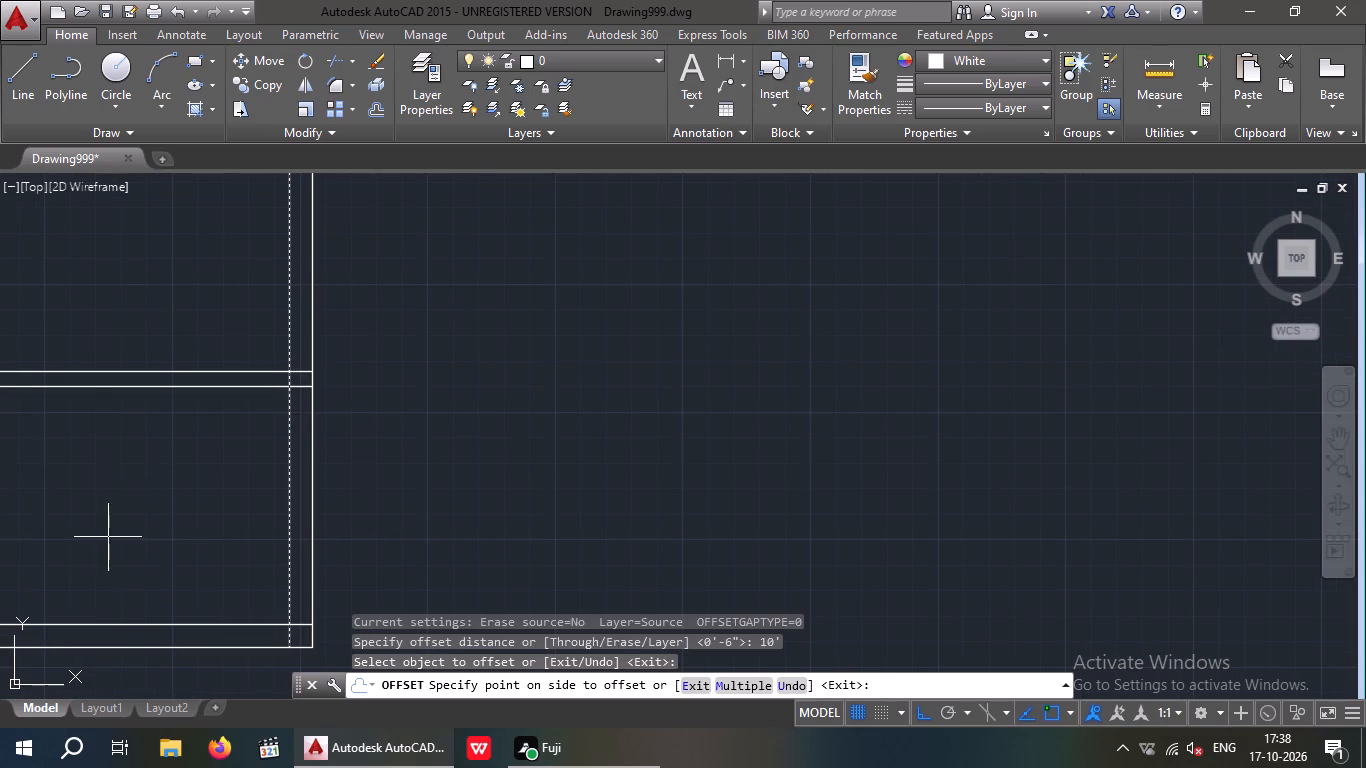
{"action": "scroll", "coordinate": [210, 532], "scroll_direction": "down", "scroll_amount": 2}
{"action": "left_click", "coordinate": [163, 531]}
{"action": "key", "text": "Escape"}
{"action": "key", "text": "Escape"}
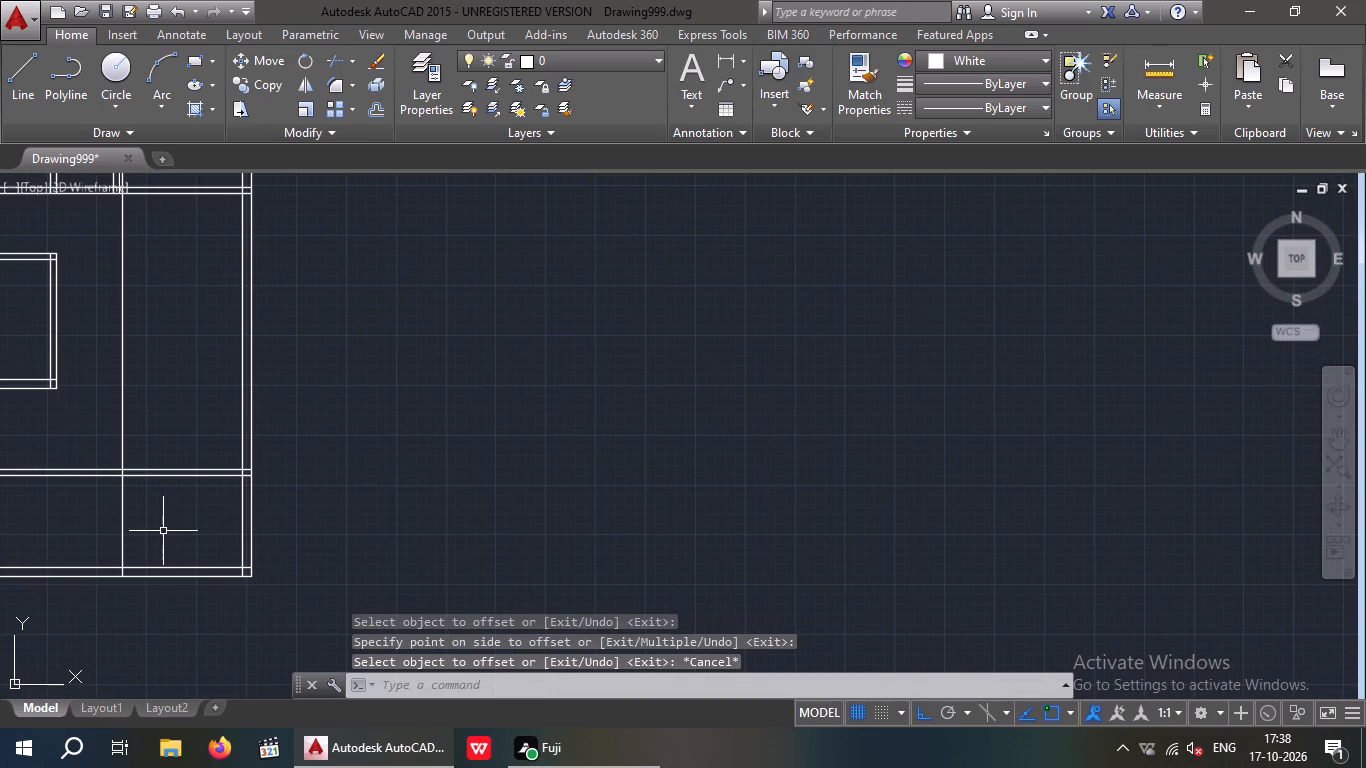
Offset the new north-south wall line 9" west to give that wall its thickness.
{"action": "key", "text": "o"}
{"action": "key", "text": "Return"}
{"action": "type", "text": "9\""}
{"action": "key", "text": "Return"}
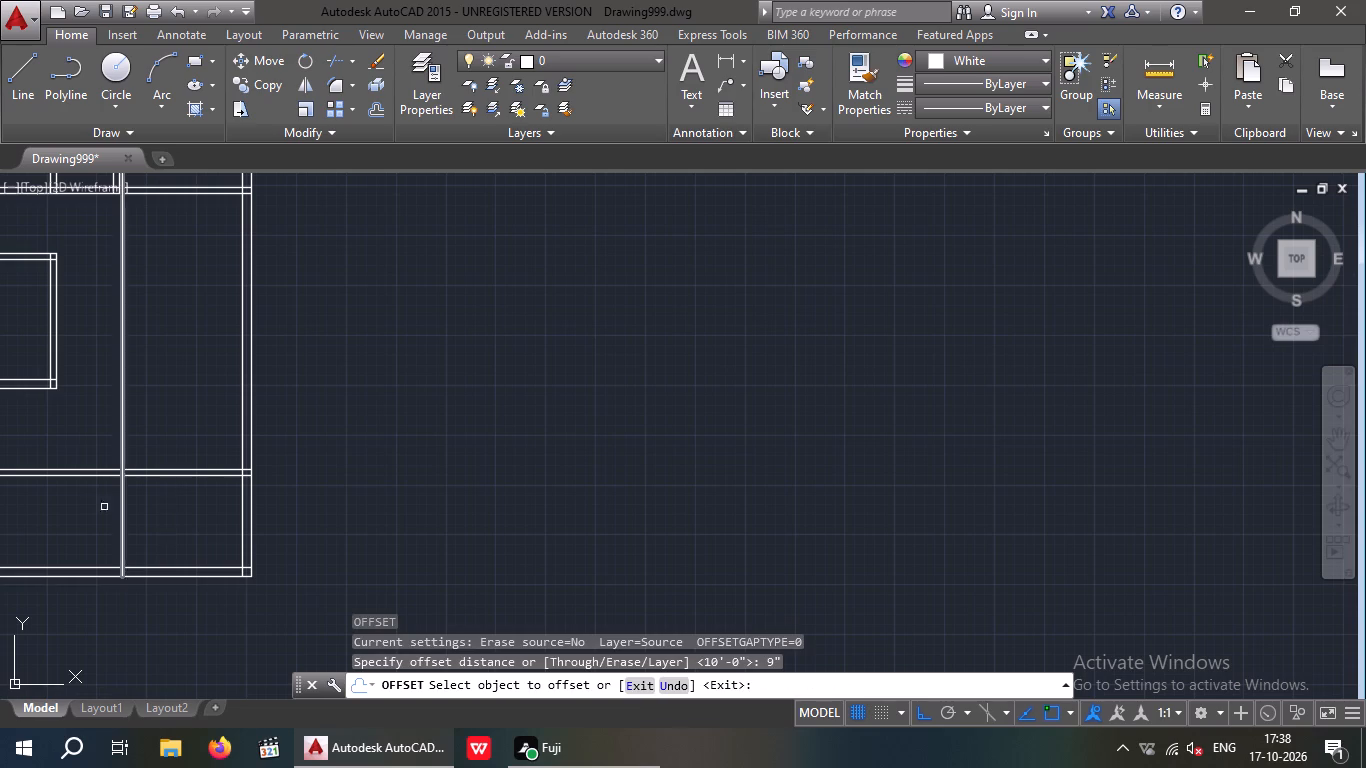
{"action": "left_click_drag", "start_coordinate": [122, 502], "coordinate": [113, 504]}
{"action": "left_click", "coordinate": [107, 507]}
{"action": "scroll", "coordinate": [104, 508], "scroll_direction": "down", "scroll_amount": 2}
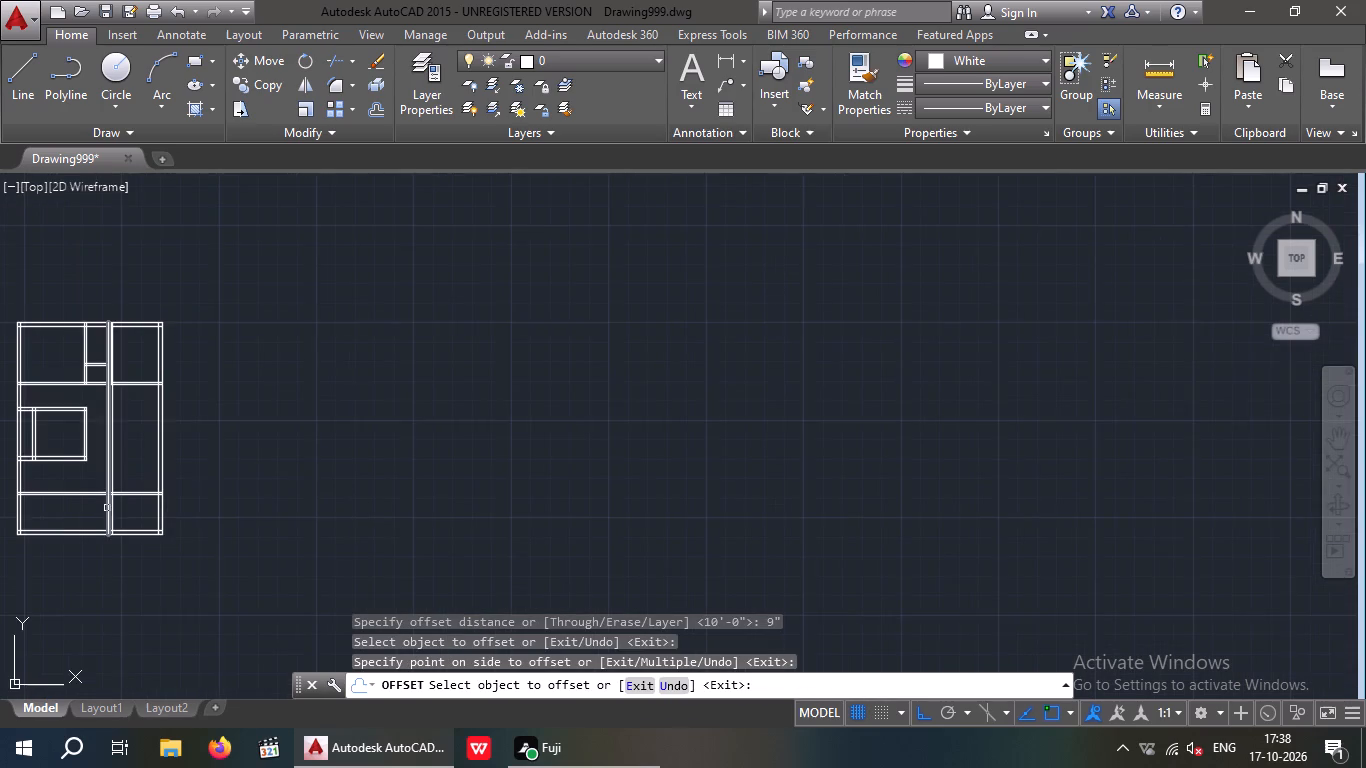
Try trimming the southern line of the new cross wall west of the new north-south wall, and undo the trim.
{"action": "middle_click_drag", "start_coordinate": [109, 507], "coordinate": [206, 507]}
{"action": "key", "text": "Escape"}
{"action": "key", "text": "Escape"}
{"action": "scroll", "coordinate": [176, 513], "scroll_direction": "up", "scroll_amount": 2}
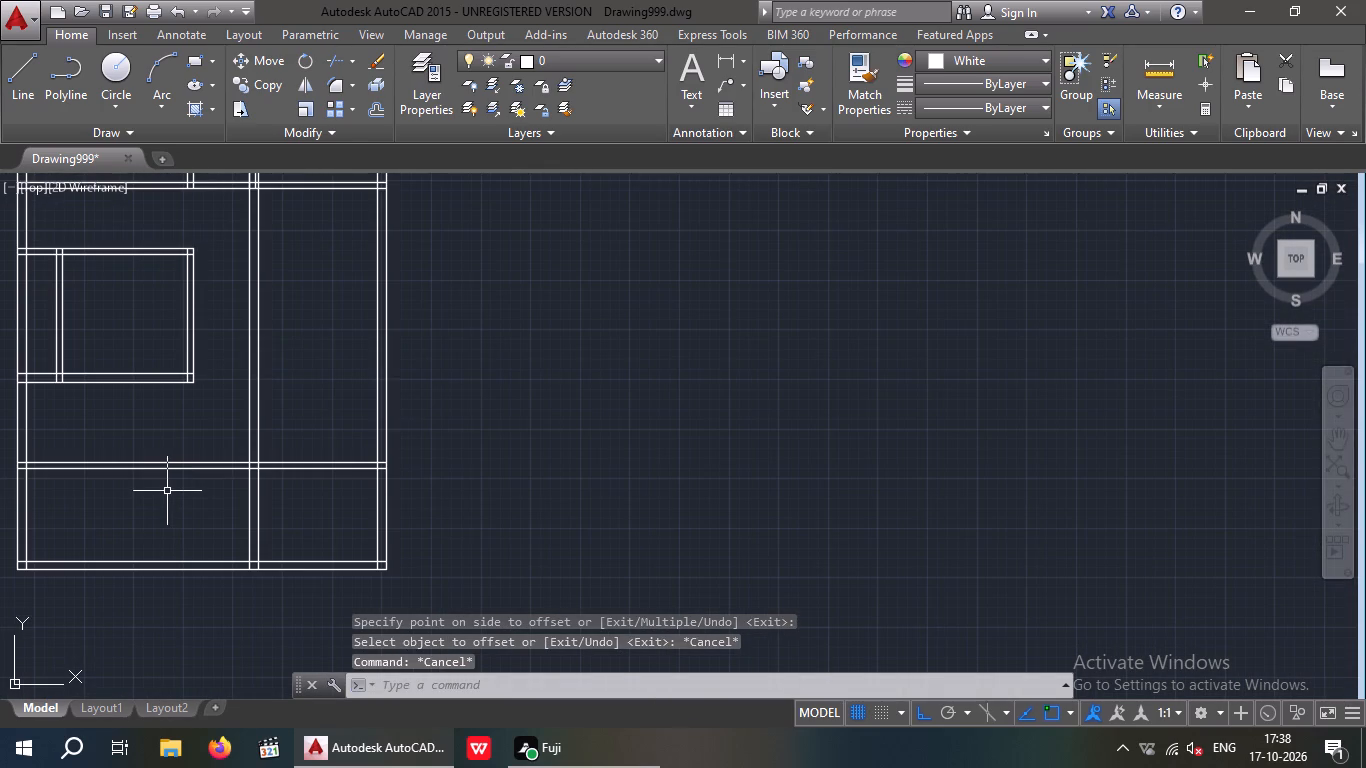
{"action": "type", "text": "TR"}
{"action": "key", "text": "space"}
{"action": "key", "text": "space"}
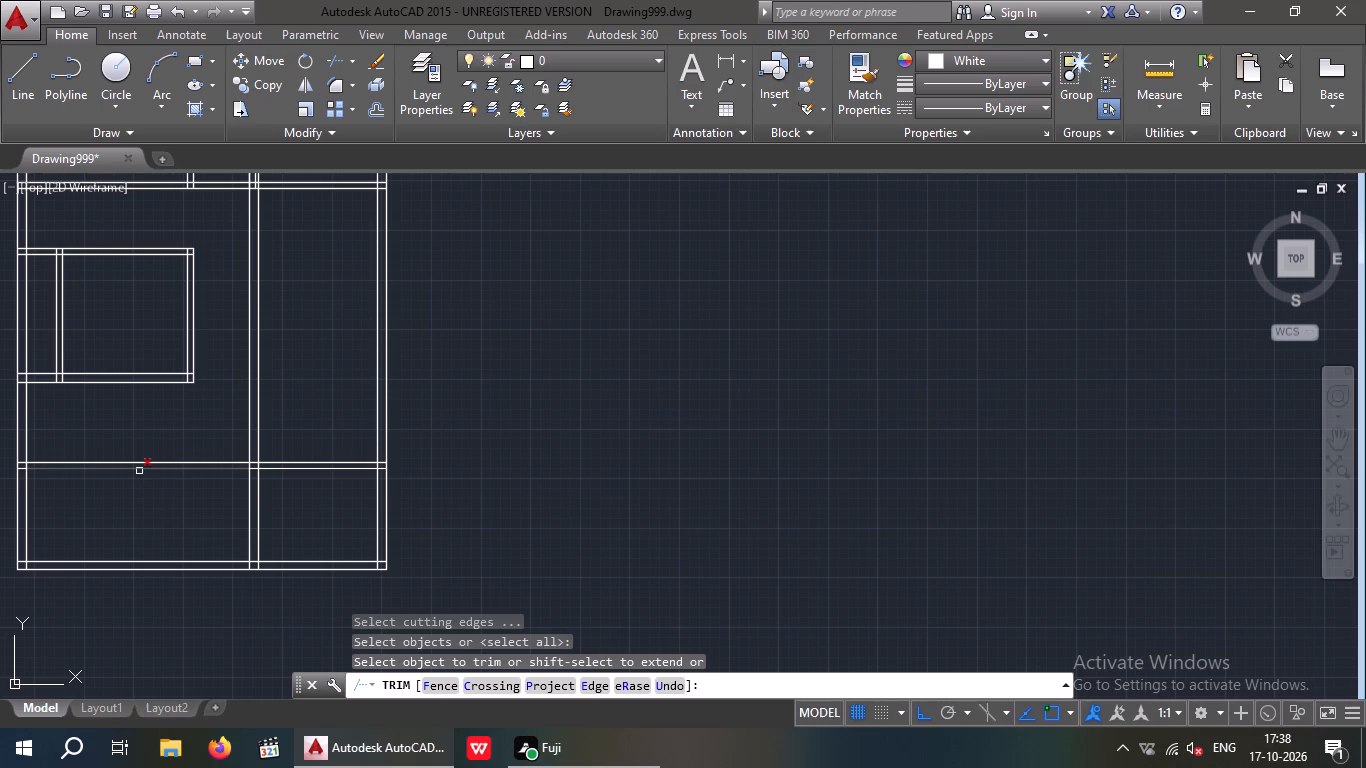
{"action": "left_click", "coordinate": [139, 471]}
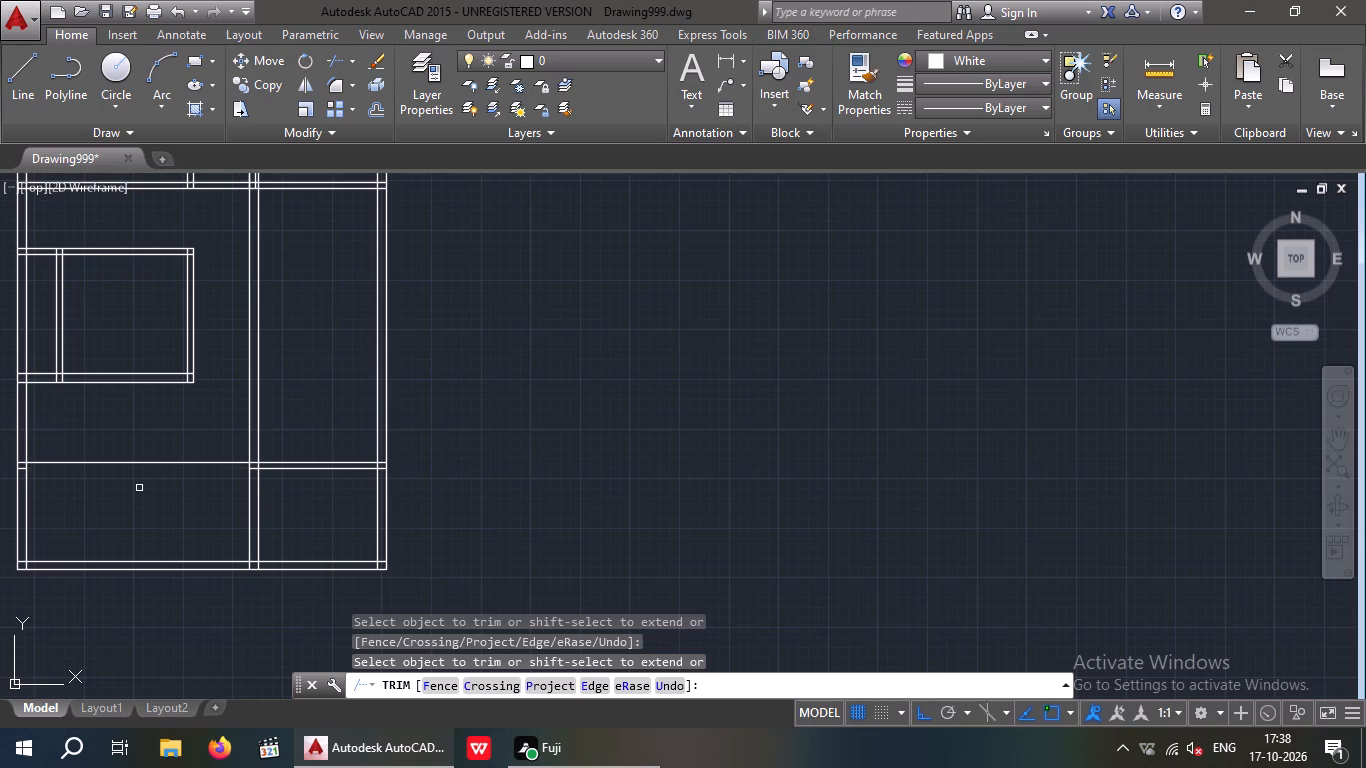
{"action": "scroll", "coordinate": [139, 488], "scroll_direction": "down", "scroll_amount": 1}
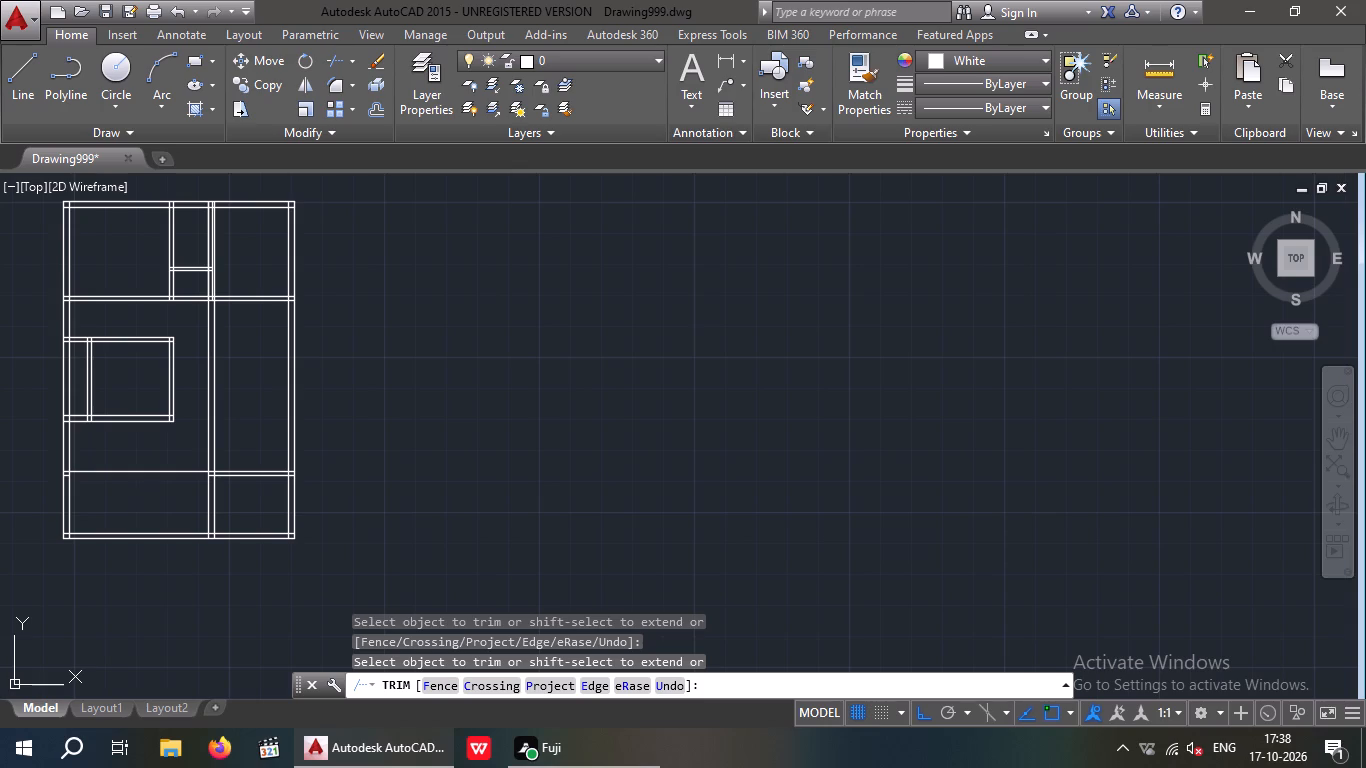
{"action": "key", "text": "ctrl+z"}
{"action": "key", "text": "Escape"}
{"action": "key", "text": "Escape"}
Trim away both lines of the new north-south wall between the first full-width cross wall and the southern cross wall.
{"action": "key", "text": "t"}
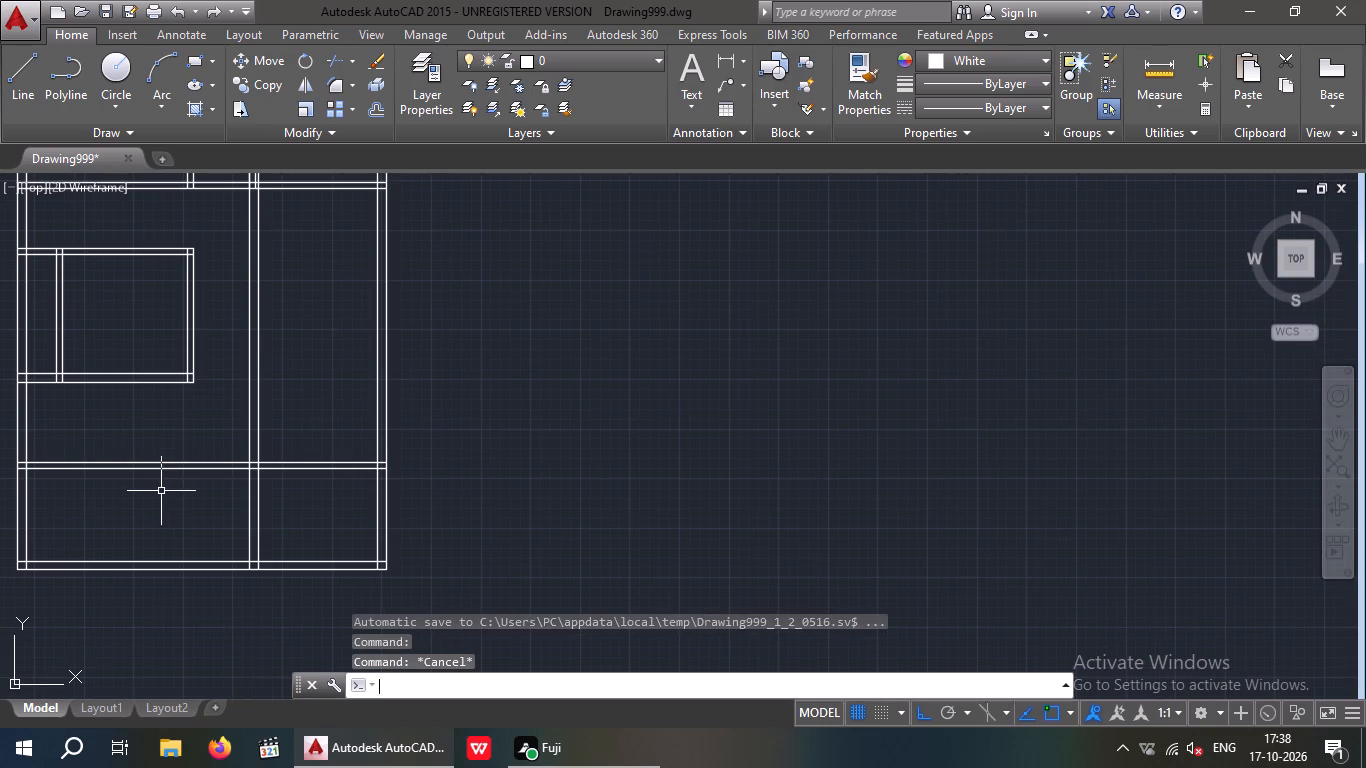
{"action": "key", "text": "r"}
{"action": "key", "text": "space"}
{"action": "key", "text": "space"}
{"action": "scroll", "coordinate": [279, 429], "scroll_direction": "up", "scroll_amount": 3}
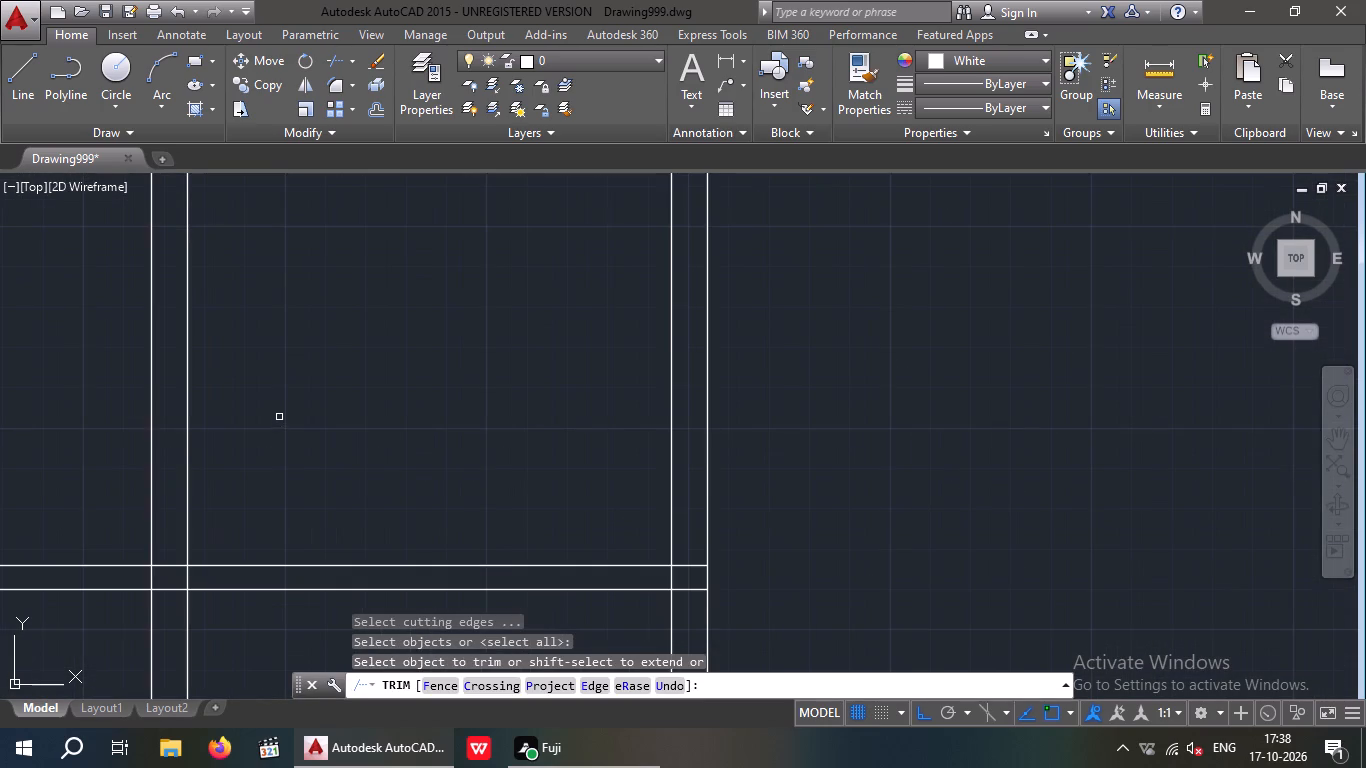
{"action": "left_click_drag", "start_coordinate": [280, 414], "coordinate": [115, 466]}
{"action": "left_click", "coordinate": [86, 472]}
{"action": "scroll", "coordinate": [124, 452], "scroll_direction": "down", "scroll_amount": 4}
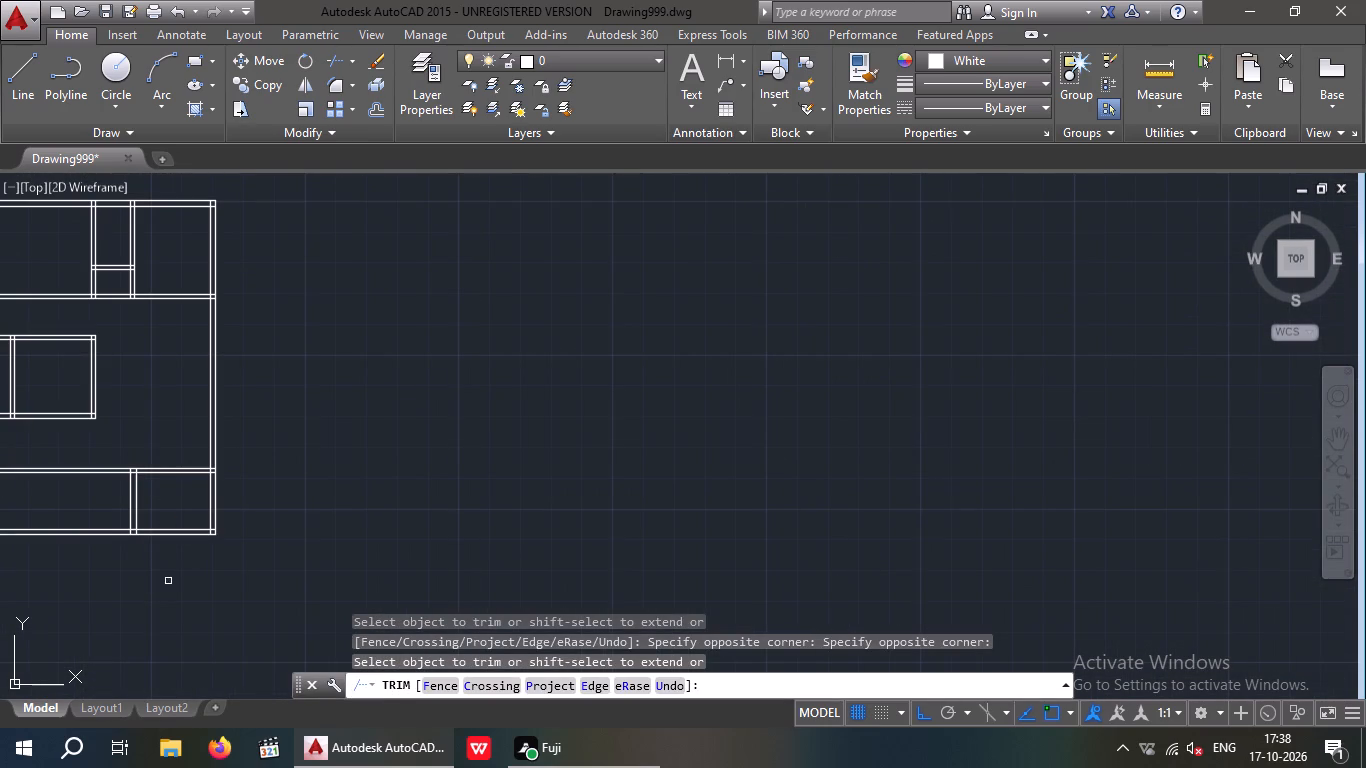
{"action": "middle_click_drag", "start_coordinate": [147, 581], "coordinate": [400, 581]}
{"action": "key", "text": "Escape"}
{"action": "key", "text": "Escape"}
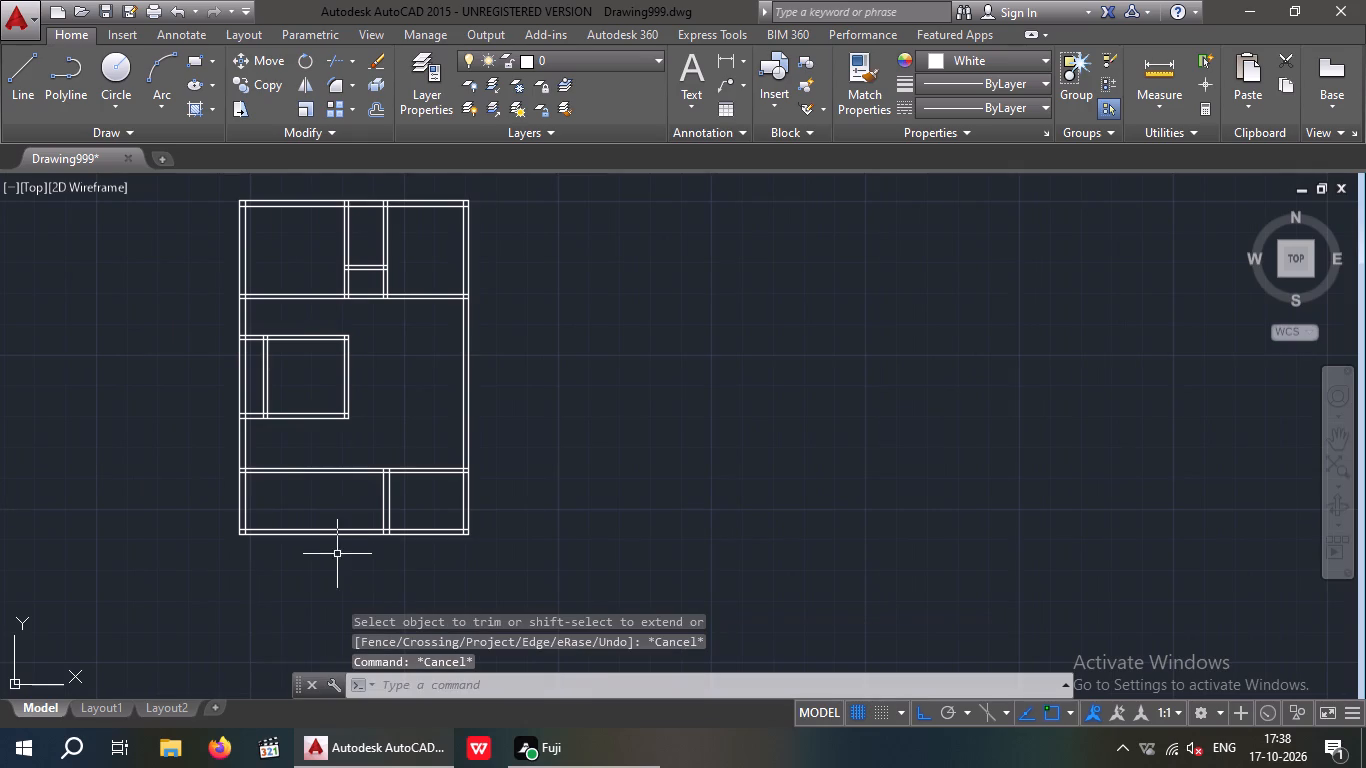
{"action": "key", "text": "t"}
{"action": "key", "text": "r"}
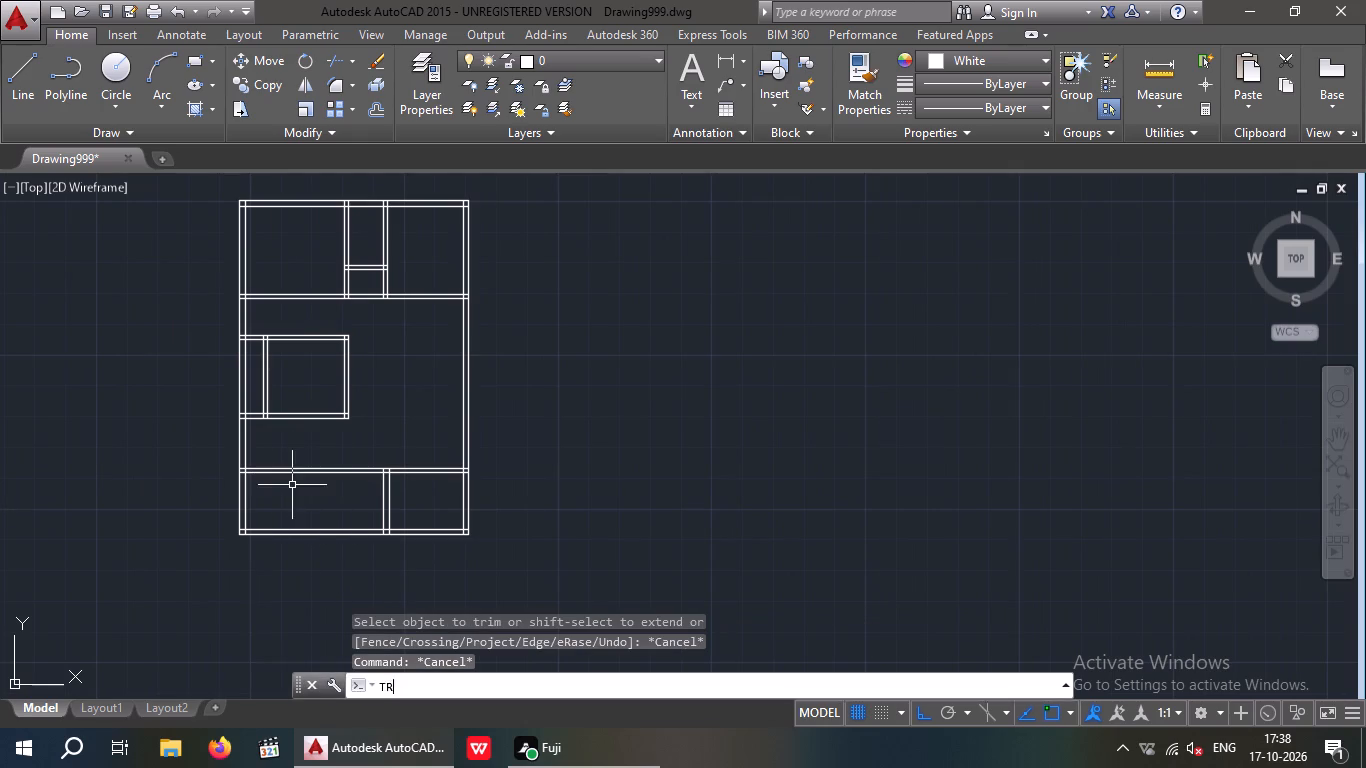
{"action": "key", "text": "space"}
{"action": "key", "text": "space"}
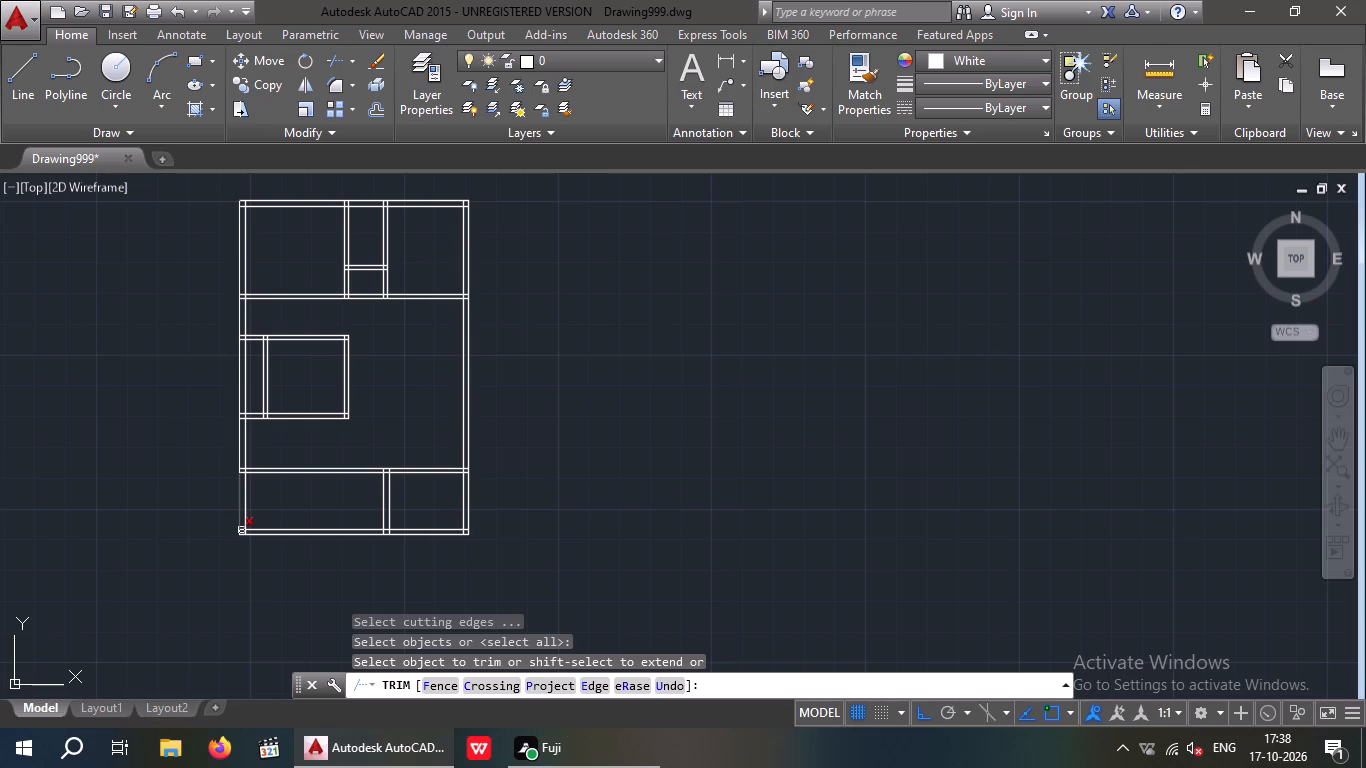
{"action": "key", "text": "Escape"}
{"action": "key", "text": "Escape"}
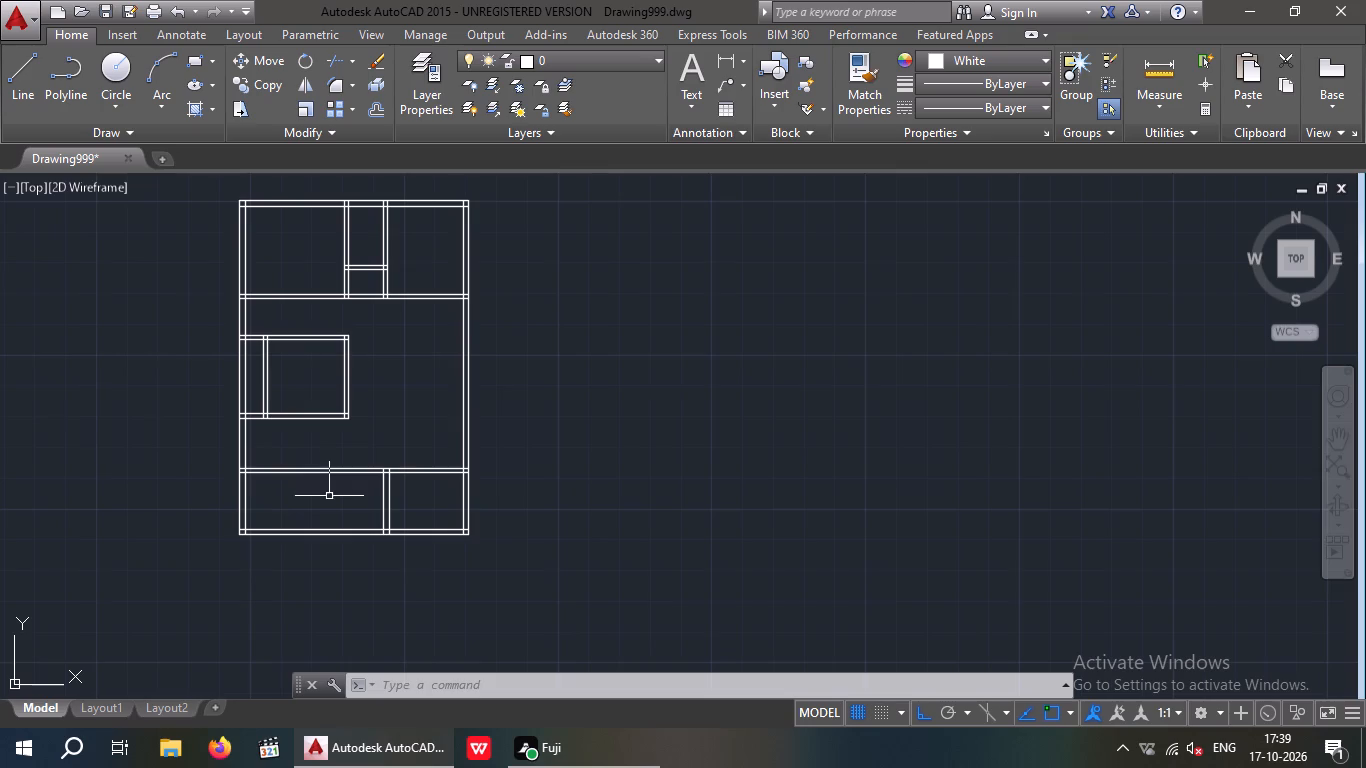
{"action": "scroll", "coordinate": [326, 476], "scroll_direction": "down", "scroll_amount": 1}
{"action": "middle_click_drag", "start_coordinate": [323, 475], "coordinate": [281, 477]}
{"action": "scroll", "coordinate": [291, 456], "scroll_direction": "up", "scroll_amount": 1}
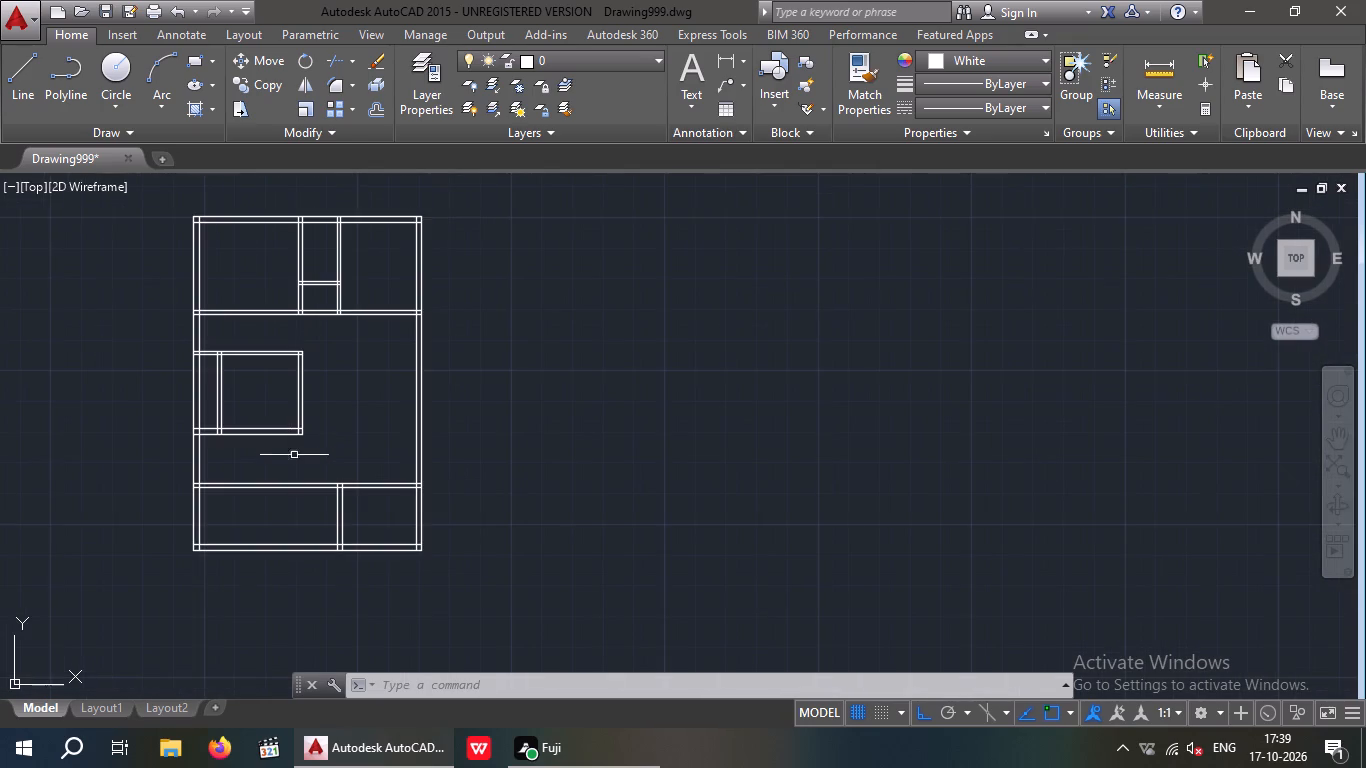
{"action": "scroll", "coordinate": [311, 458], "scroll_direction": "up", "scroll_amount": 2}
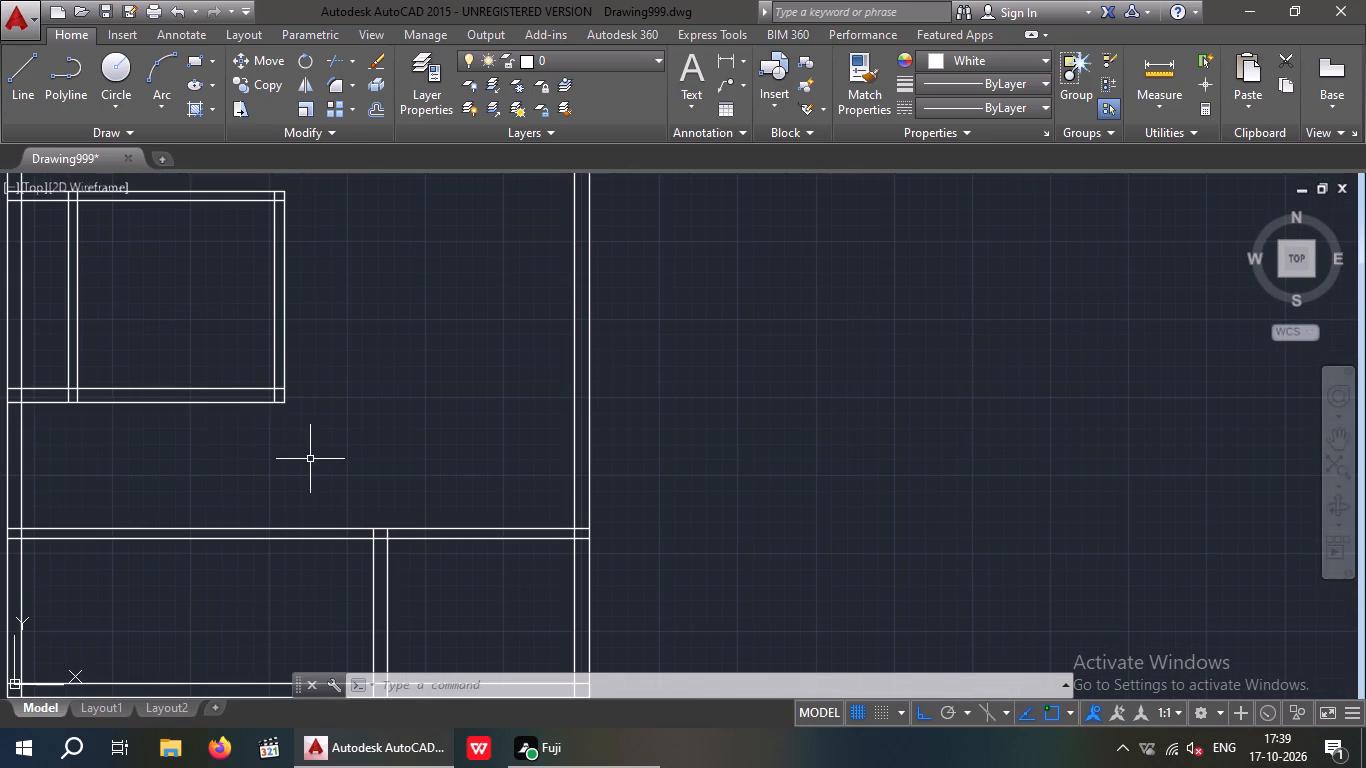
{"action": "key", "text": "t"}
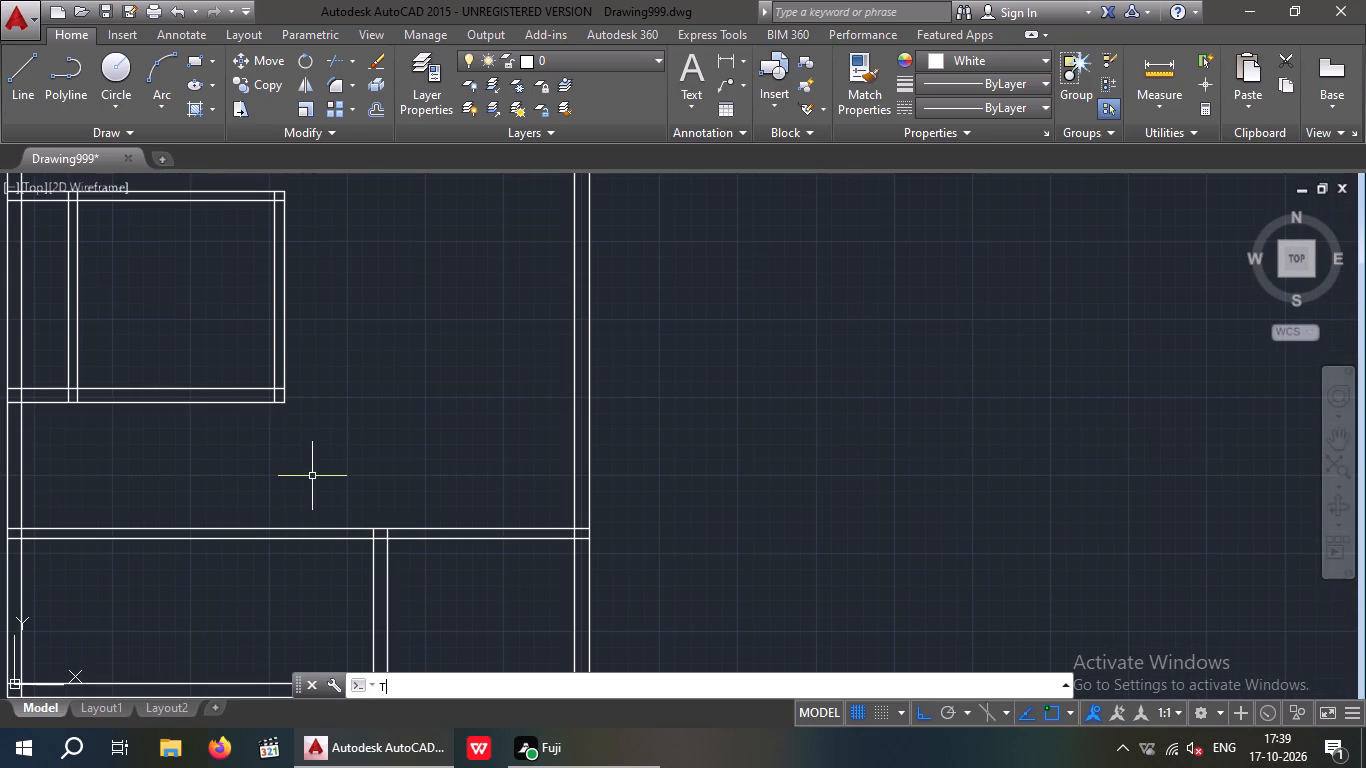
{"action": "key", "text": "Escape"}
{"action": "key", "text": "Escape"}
Extend the outer line of the west-side room block's east wall south to the southern cross wall.
{"action": "key", "text": "e"}
{"action": "type", "text": "X"}
{"action": "key", "text": "space"}
{"action": "key", "text": "space"}
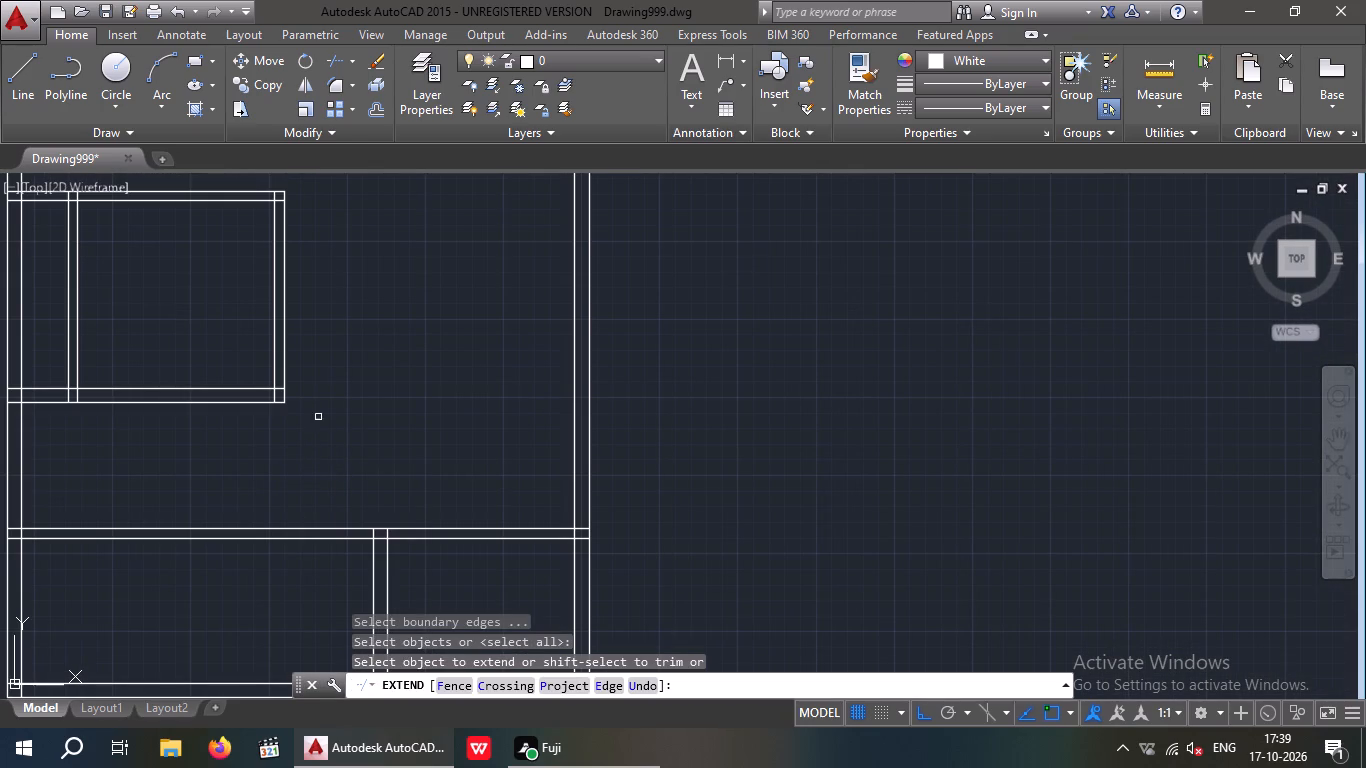
{"action": "left_click", "coordinate": [283, 350]}
{"action": "key", "text": "Escape"}
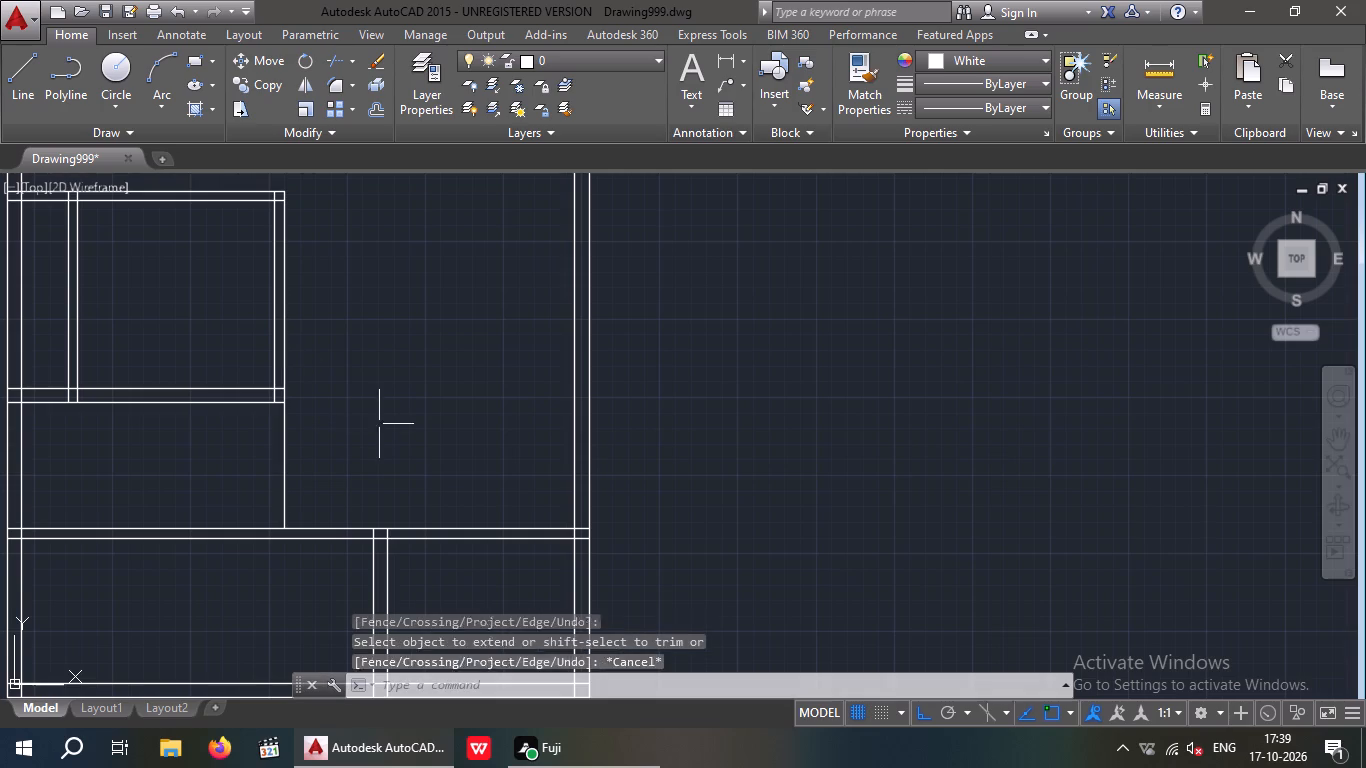
{"action": "key", "text": "Escape"}
Offset the extended east wall line 9" west to give the new wall section its thickness.
{"action": "key", "text": "o"}
{"action": "key", "text": "Return"}
{"action": "key", "text": "9"}
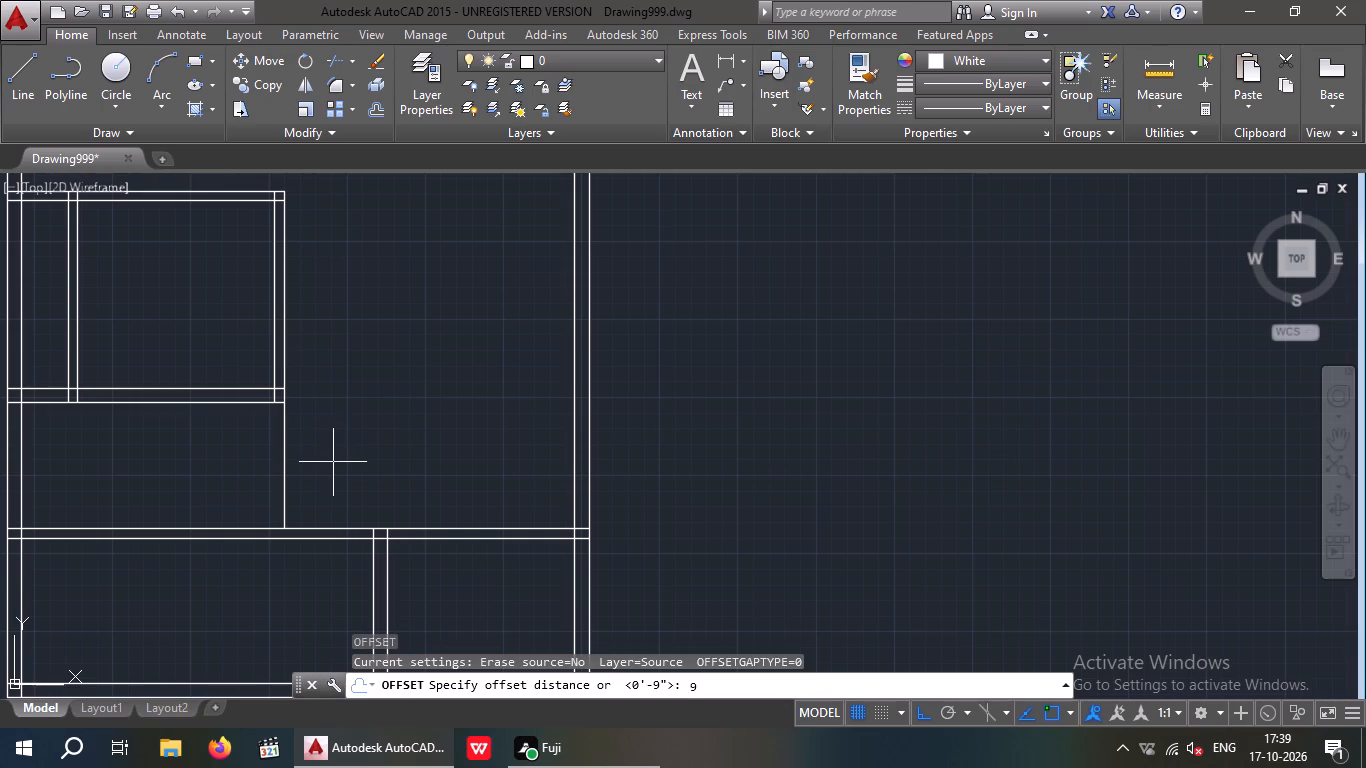
{"action": "key", "text": "shift+quotedbl"}
{"action": "key", "text": "Return"}
{"action": "left_click", "coordinate": [283, 470]}
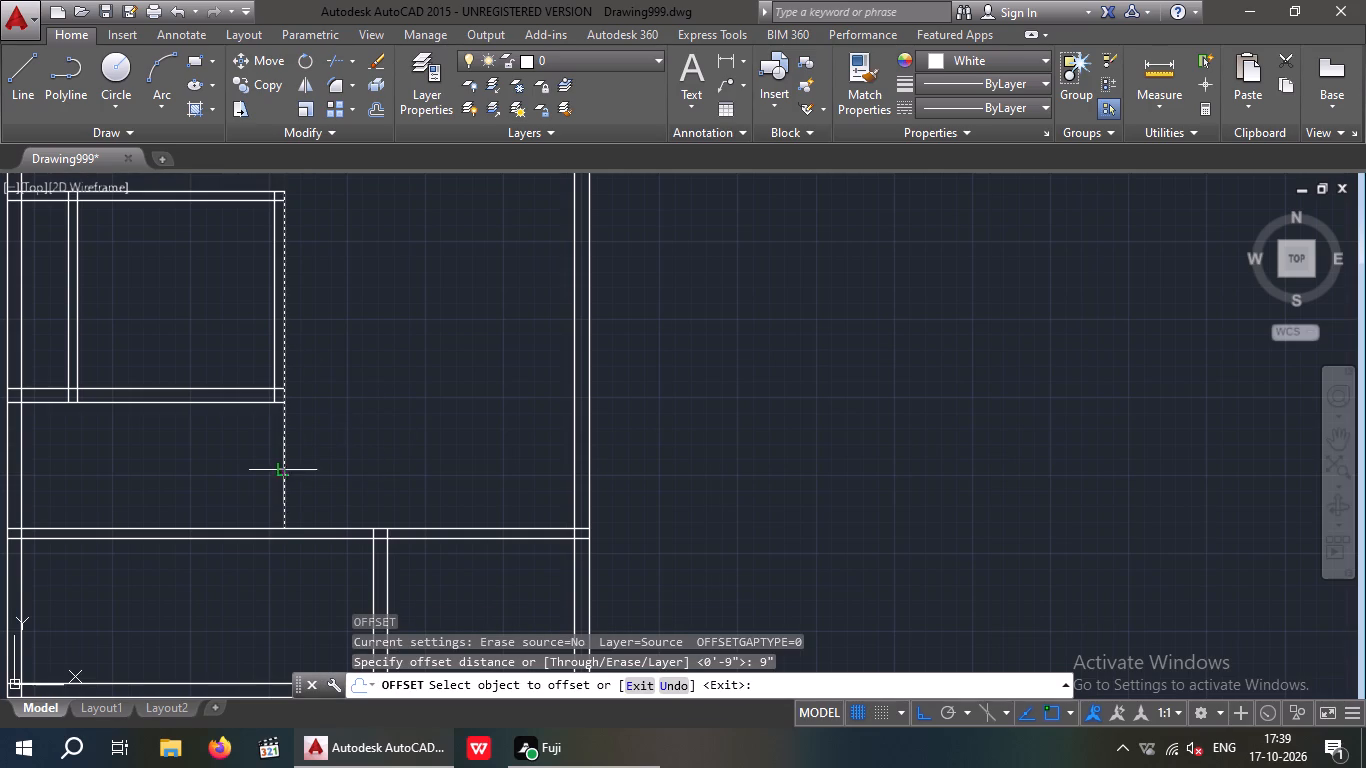
{"action": "left_click", "coordinate": [268, 475]}
{"action": "key", "text": "Escape"}
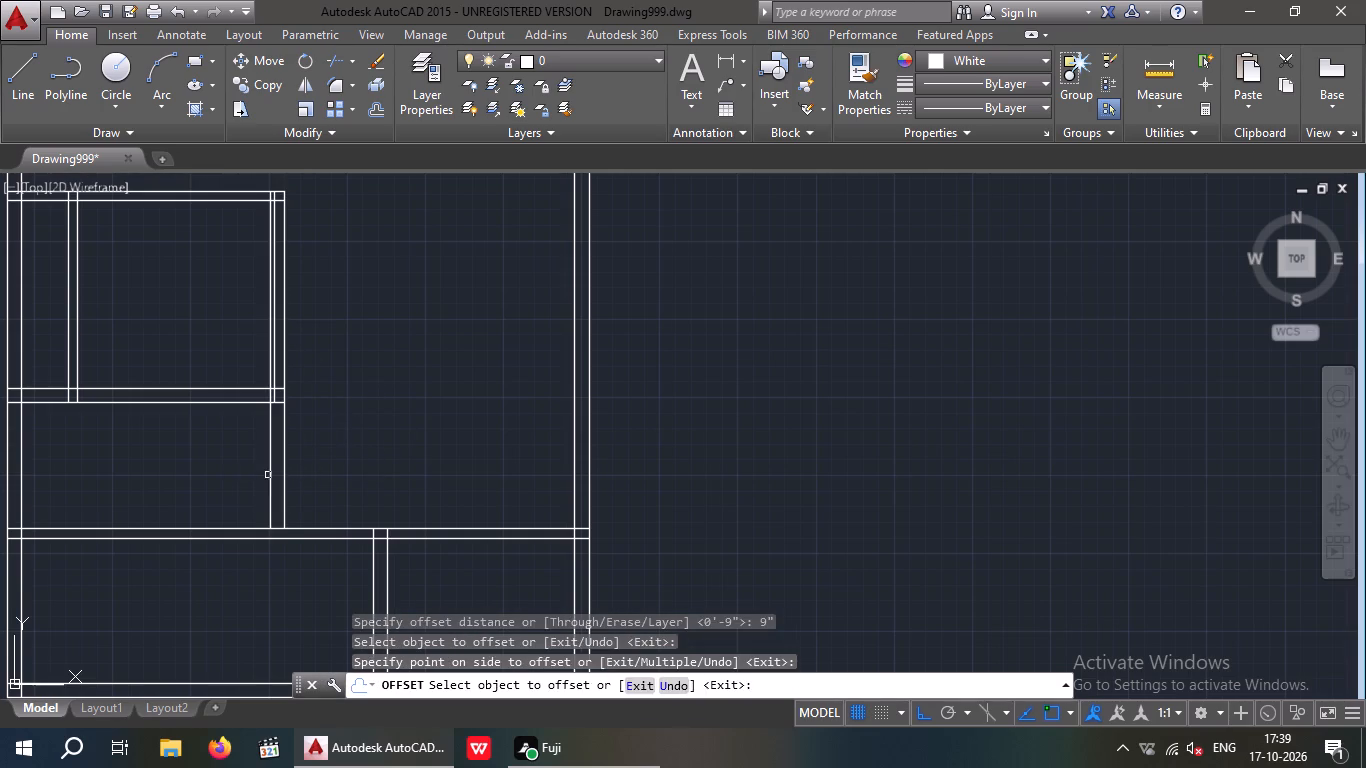
{"action": "key", "text": "Escape"}
Trim the offset line north of the room block's south wall, keeping only the part running to the southern cross wall.
{"action": "scroll", "coordinate": [255, 414], "scroll_direction": "up", "scroll_amount": 5}
{"action": "key", "text": "t"}
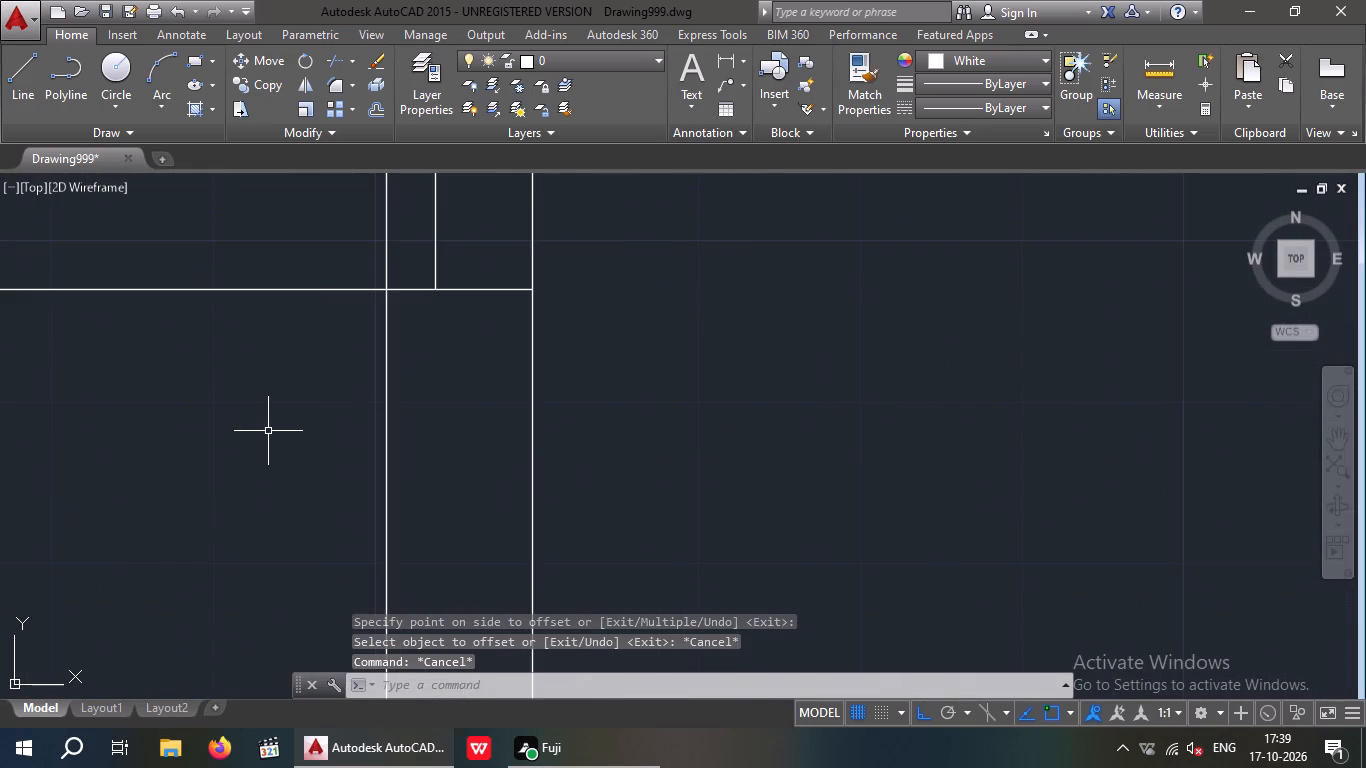
{"action": "key", "text": "r"}
{"action": "key", "text": "space"}
{"action": "key", "text": "space"}
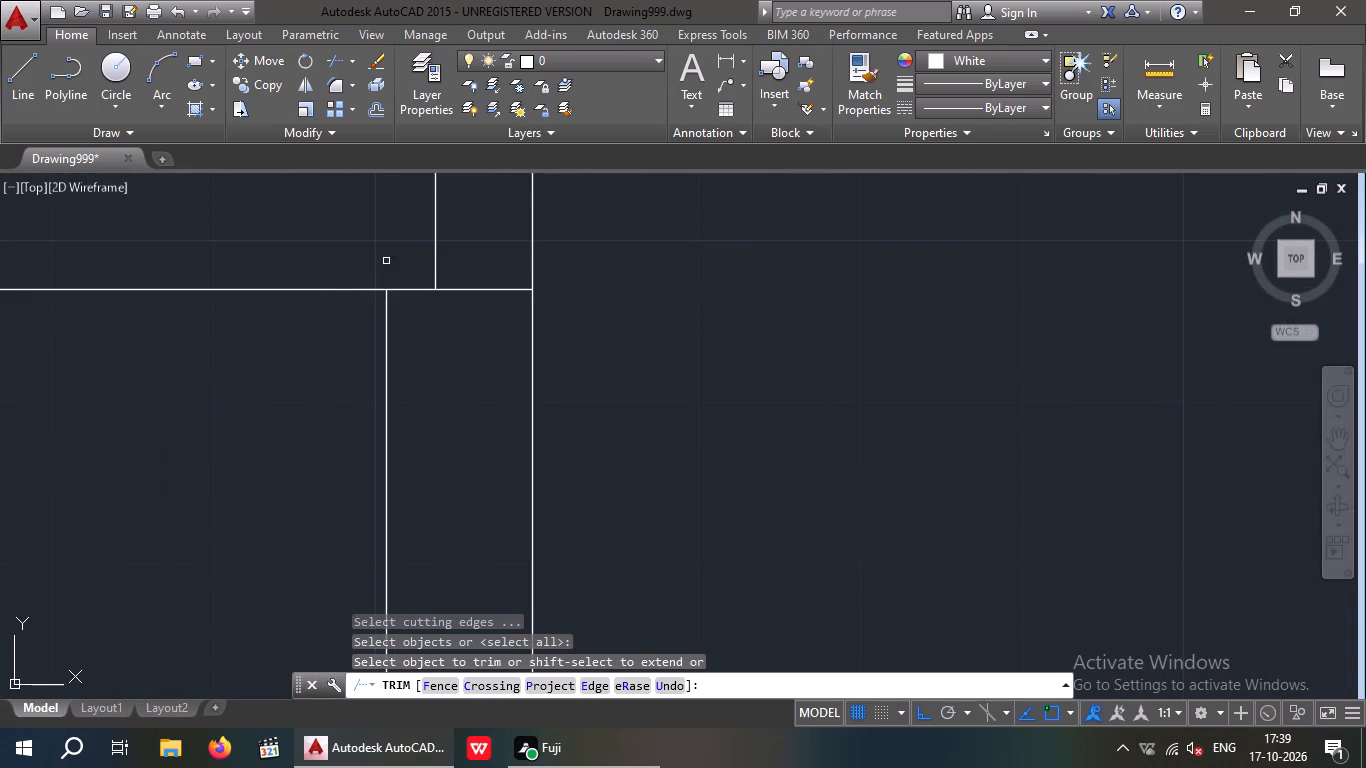
{"action": "left_click", "coordinate": [386, 261]}
{"action": "scroll", "coordinate": [388, 260], "scroll_direction": "down", "scroll_amount": 3}
{"action": "key", "text": "Escape"}
{"action": "scroll", "coordinate": [582, 384], "scroll_direction": "down", "scroll_amount": 3}
{"action": "middle_click_drag", "start_coordinate": [582, 402], "coordinate": [669, 357]}
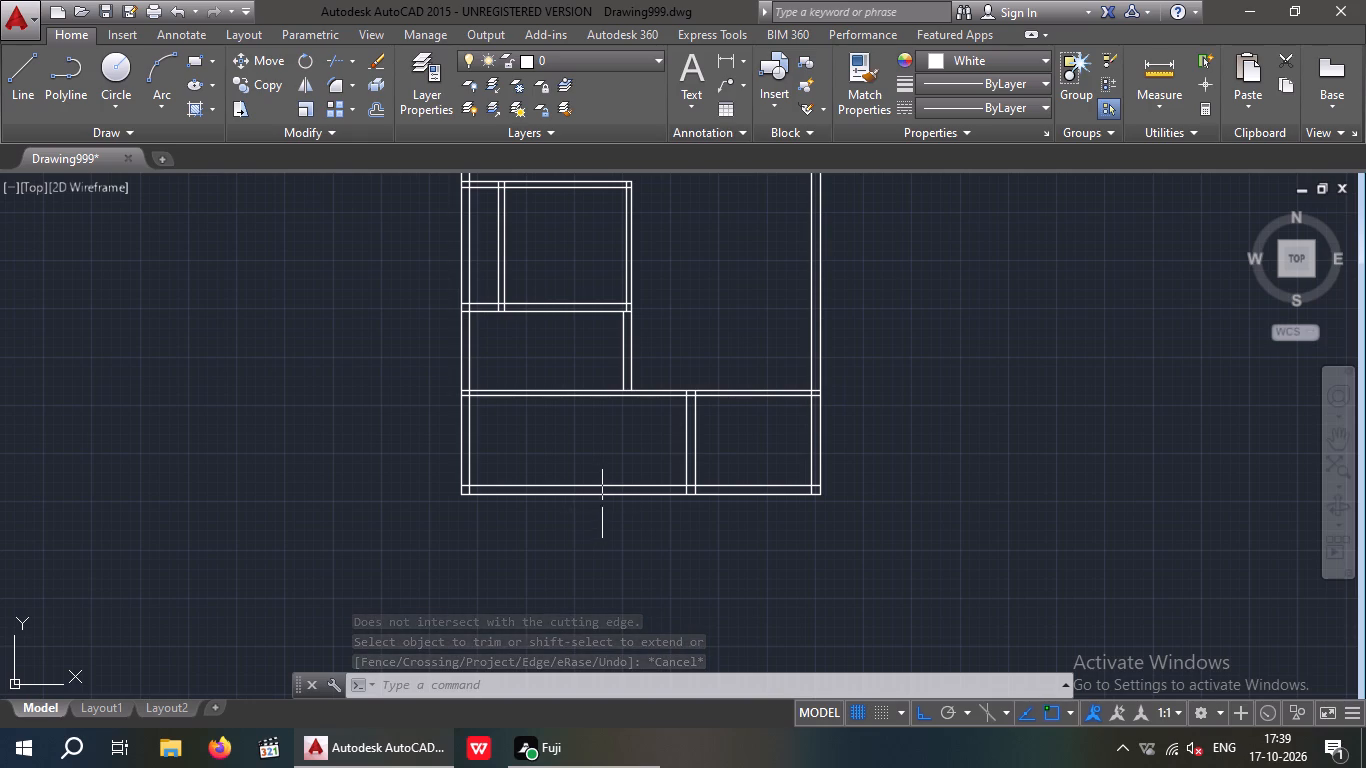
{"action": "key", "text": "Escape"}
{"action": "key", "text": "Escape"}
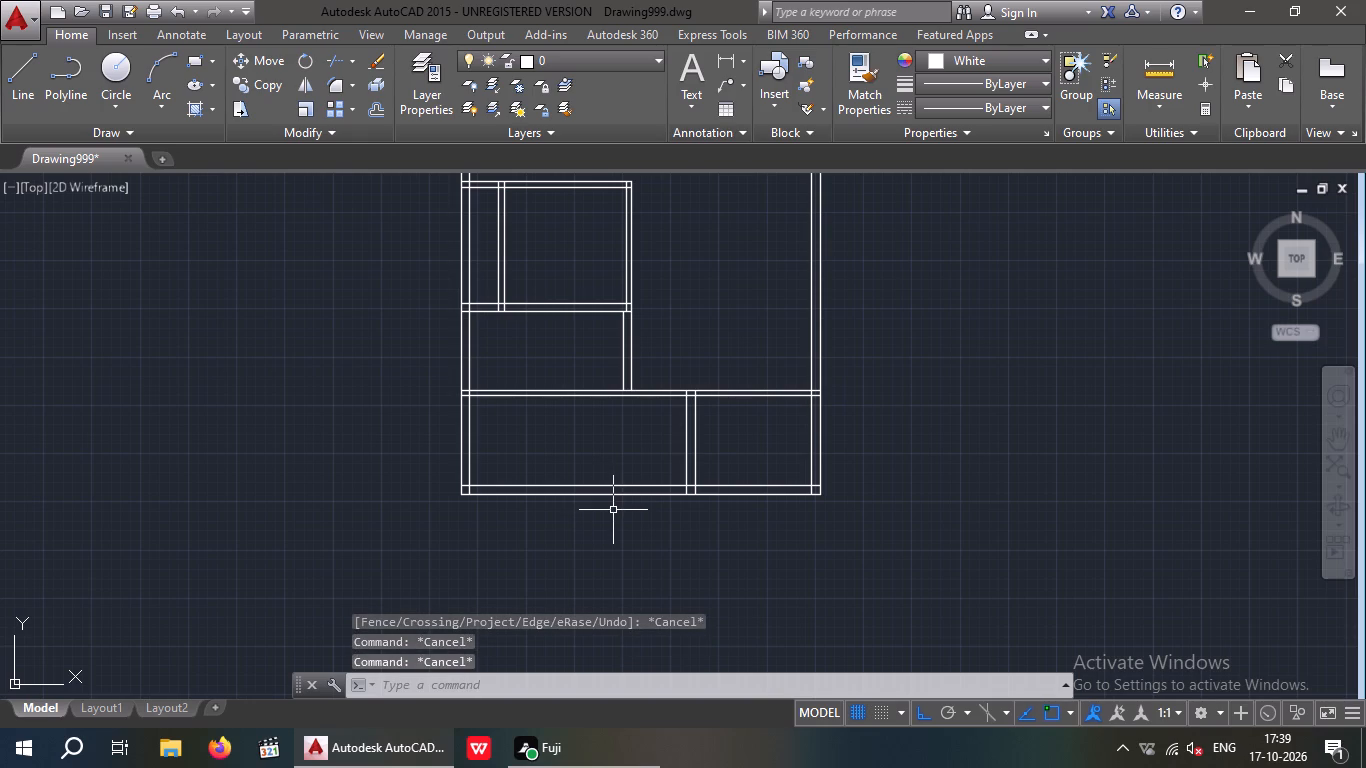
Trim away the outer south and west walls enclosing the southwest area, up to the southern cross wall and the north-south wall.
{"action": "key", "text": "t"}
{"action": "key", "text": "r"}
{"action": "key", "text": "space"}
{"action": "key", "text": "space"}
{"action": "left_click_drag", "start_coordinate": [620, 518], "coordinate": [608, 510]}
{"action": "left_click", "coordinate": [587, 490]}
{"action": "left_click_drag", "start_coordinate": [606, 511], "coordinate": [577, 471]}
{"action": "left_click", "coordinate": [573, 465]}
{"action": "left_click_drag", "start_coordinate": [573, 448], "coordinate": [572, 447]}
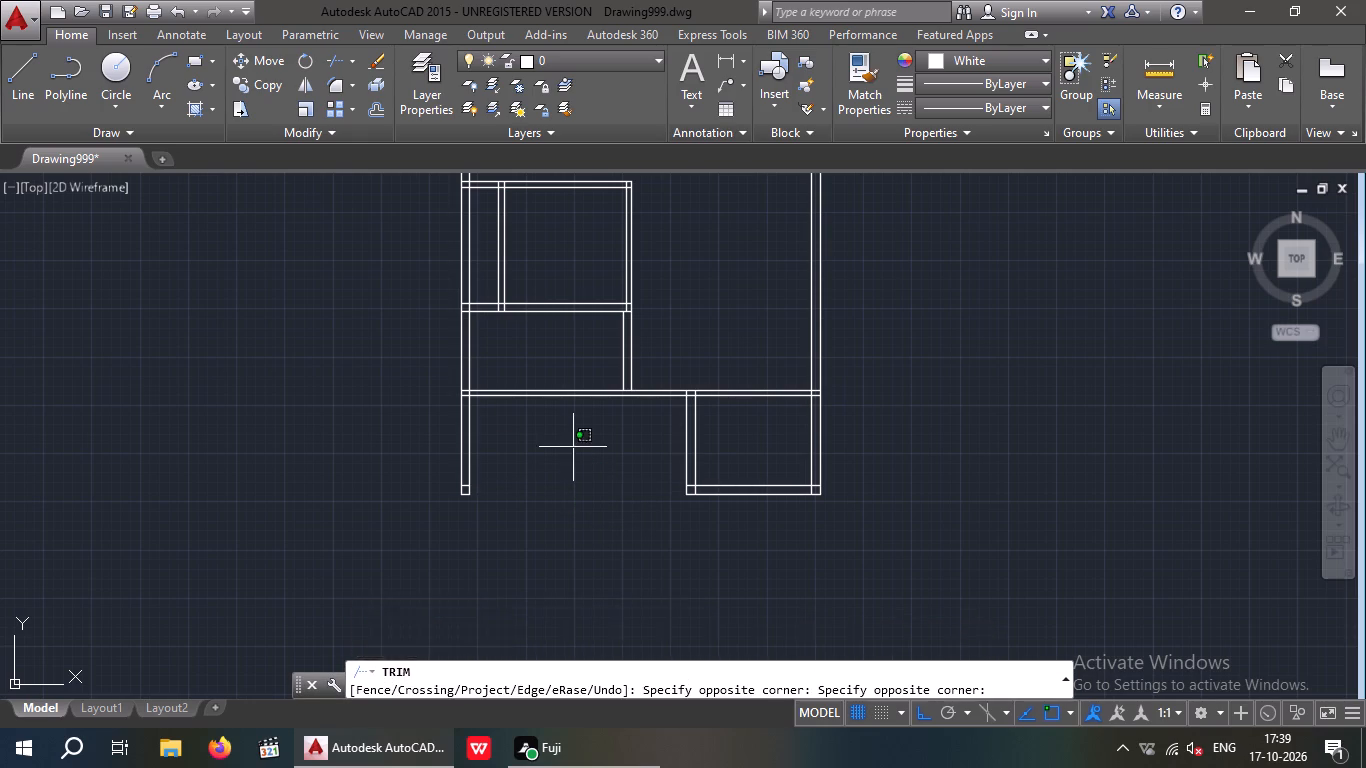
{"action": "left_click_drag", "start_coordinate": [572, 447], "coordinate": [460, 451]}
{"action": "left_click", "coordinate": [425, 454]}
{"action": "key", "text": "Escape"}
Delete the leftover wall corner pieces at the plan's former southwest corner.
{"action": "left_click_drag", "start_coordinate": [535, 472], "coordinate": [430, 514]}
{"action": "left_click", "coordinate": [427, 516]}
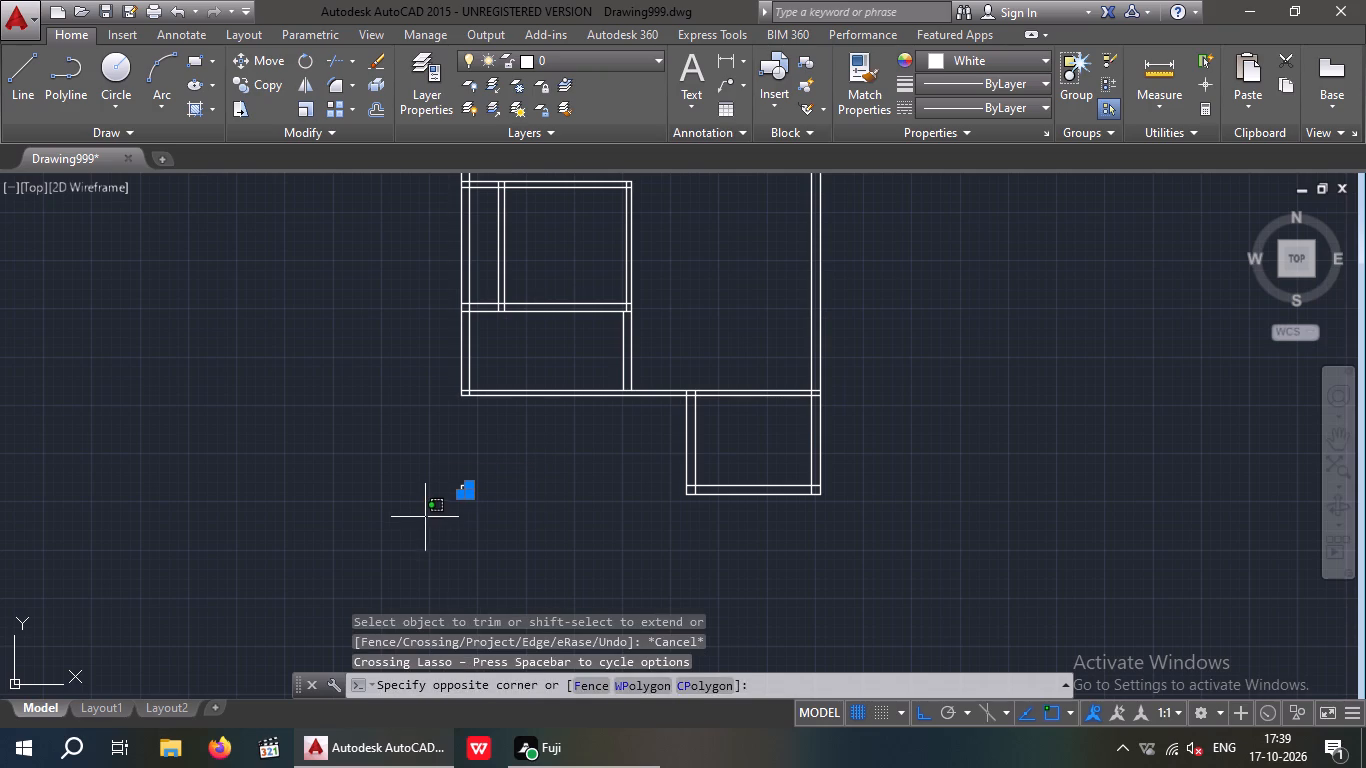
{"action": "left_click", "coordinate": [503, 478]}
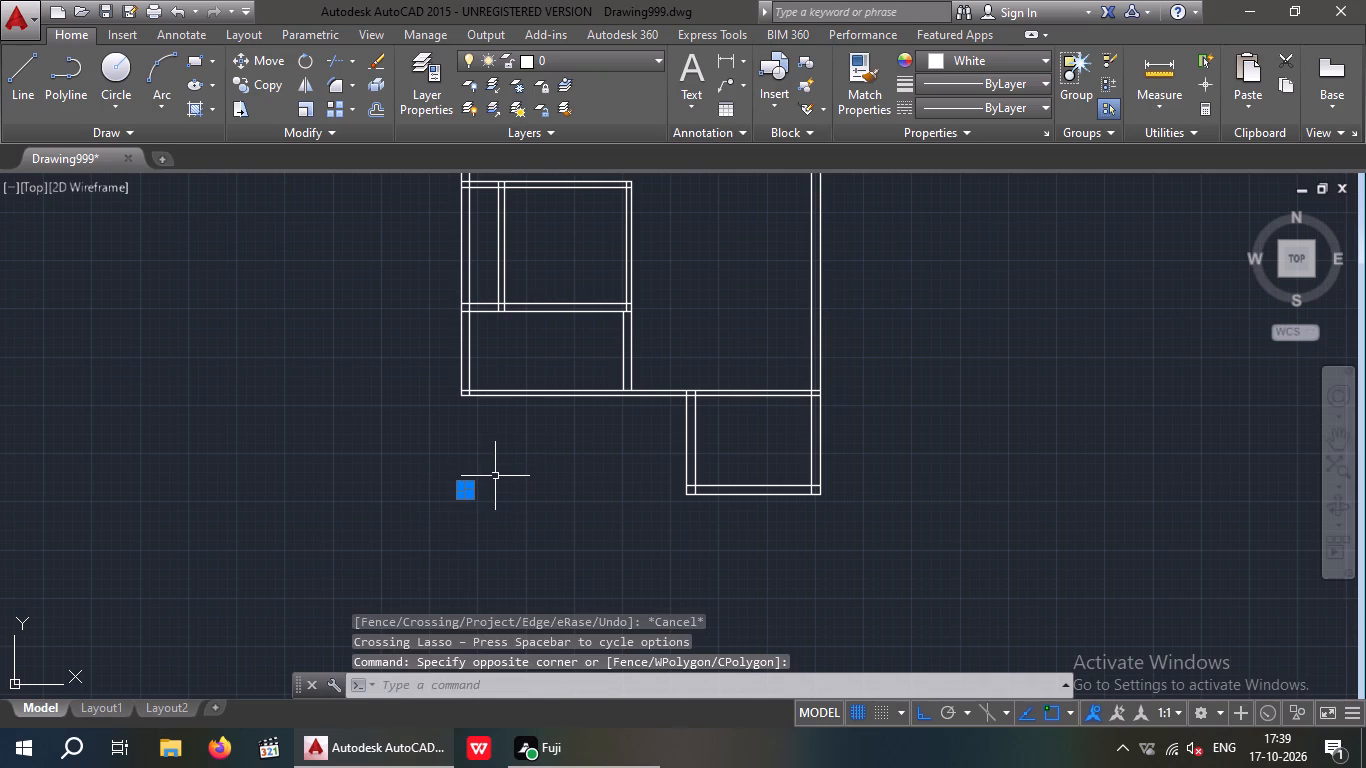
{"action": "key", "text": "Delete"}
{"action": "scroll", "coordinate": [499, 467], "scroll_direction": "down", "scroll_amount": 2}
{"action": "middle_click_drag", "start_coordinate": [465, 479], "coordinate": [379, 512]}
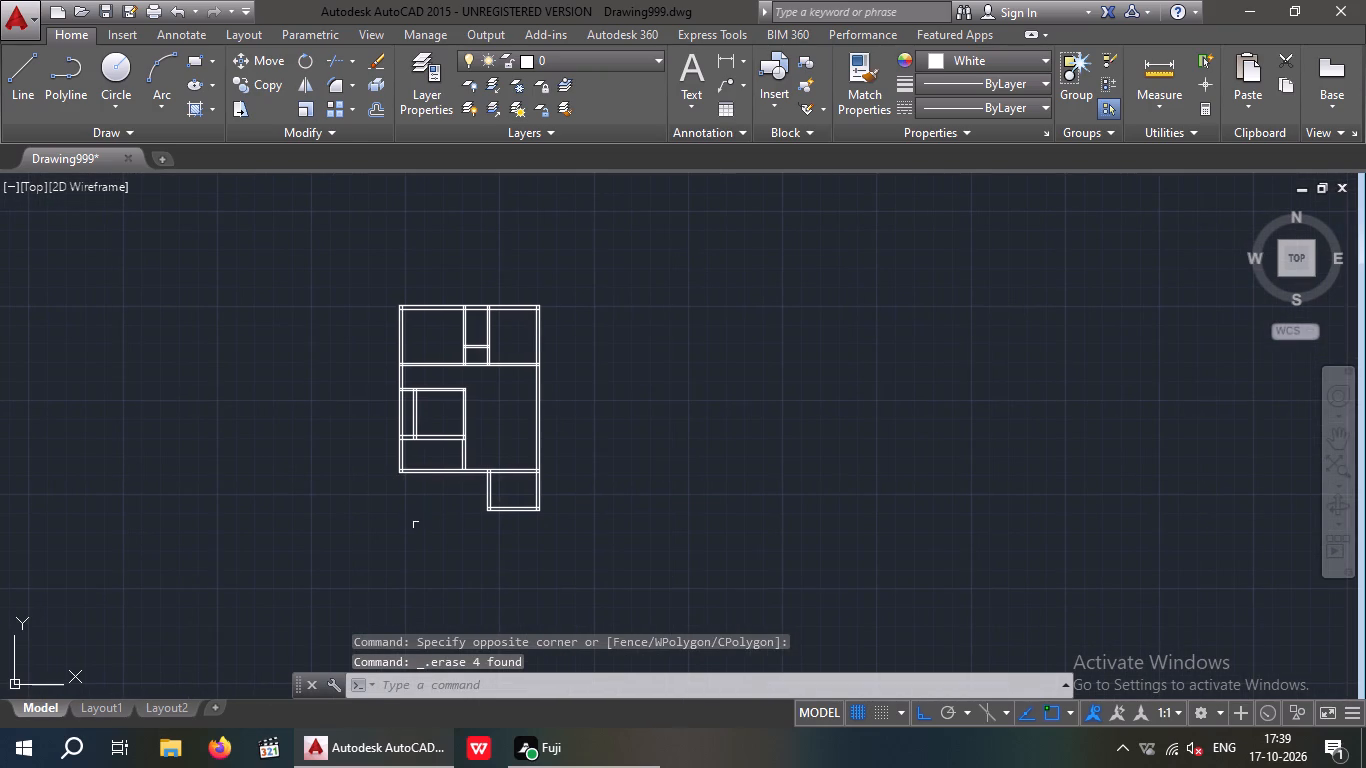
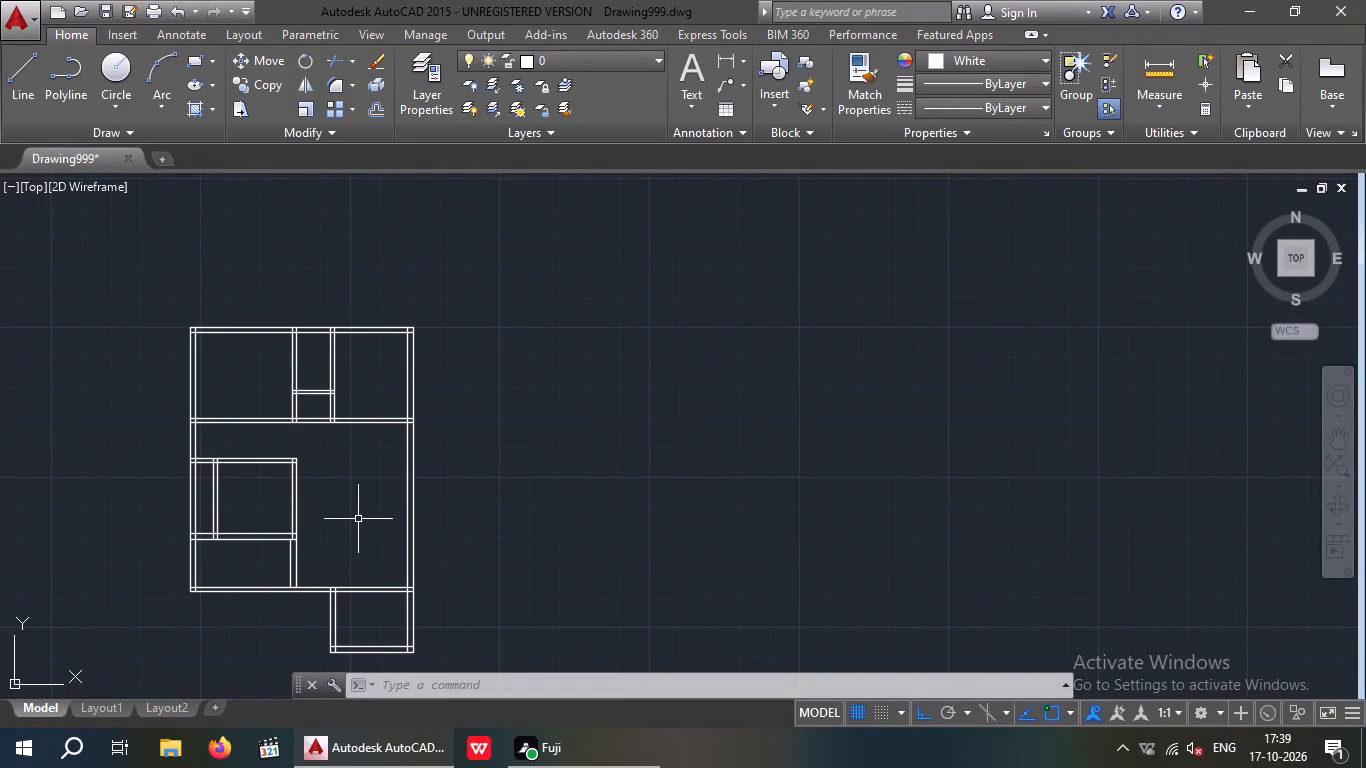
Offset the west wall's inner line 3' east across the plan's southwest area.
{"action": "key", "text": "o"}
{"action": "key", "text": "Return"}
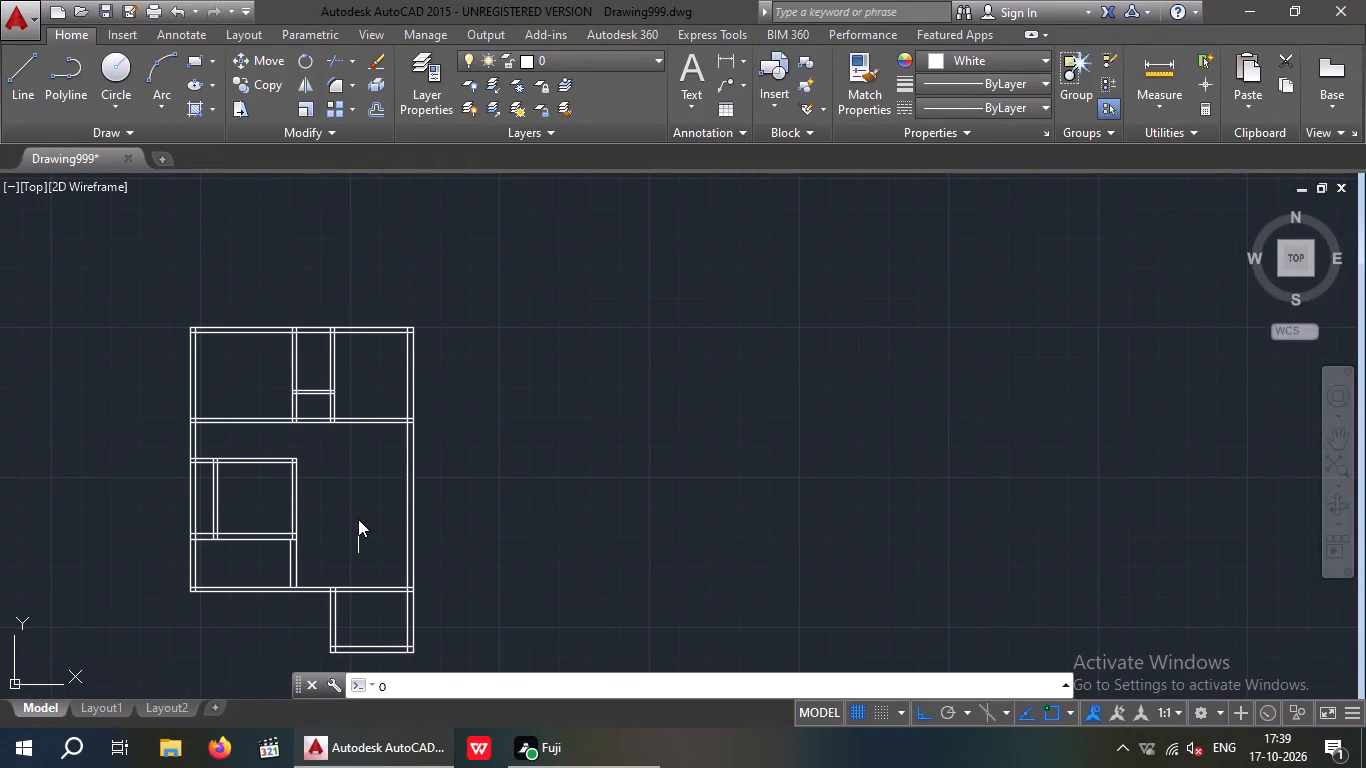
{"action": "type", "text": "3'"}
{"action": "key", "text": "Return"}
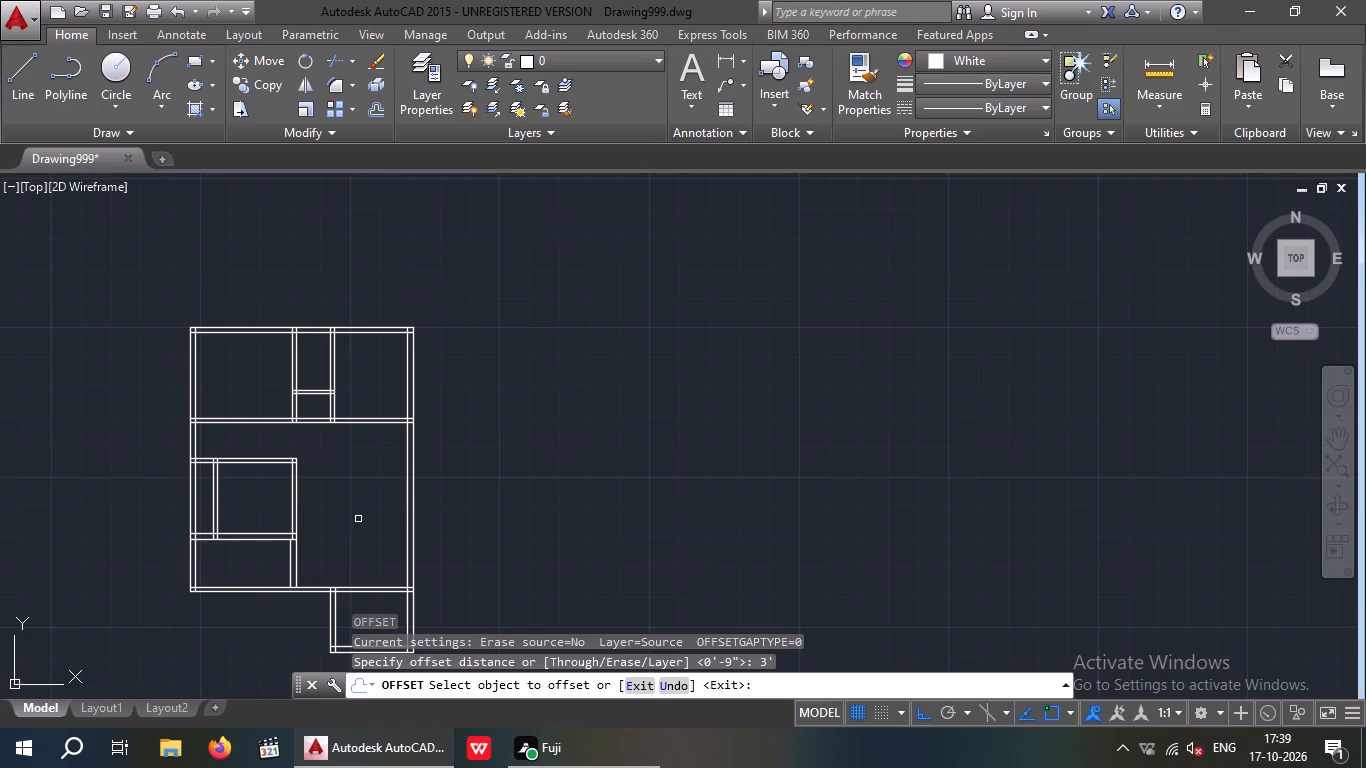
{"action": "scroll", "coordinate": [178, 576], "scroll_direction": "up", "scroll_amount": 4}
{"action": "left_click_drag", "start_coordinate": [281, 568], "coordinate": [300, 567]}
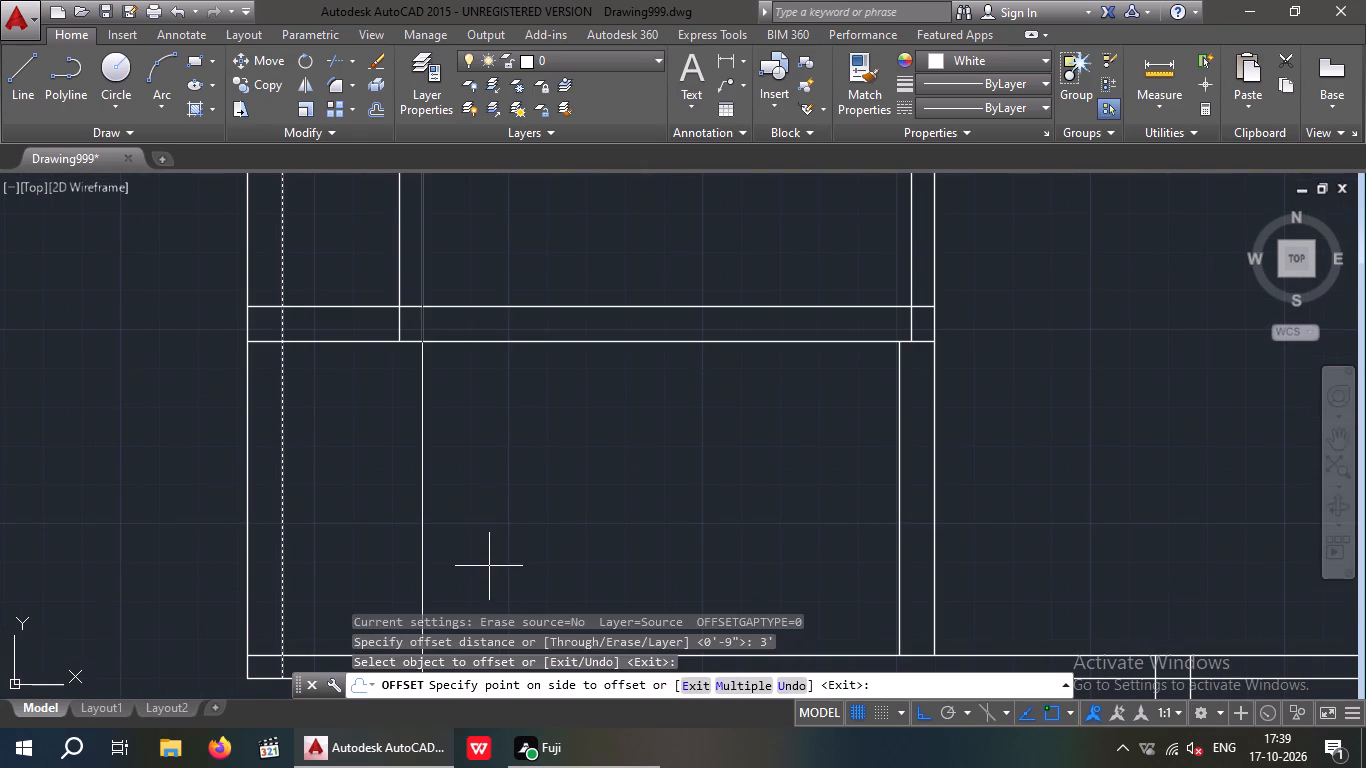
{"action": "left_click", "coordinate": [488, 566]}
{"action": "key", "text": "Escape"}
{"action": "key", "text": "Escape"}
{"action": "key", "text": "Escape"}
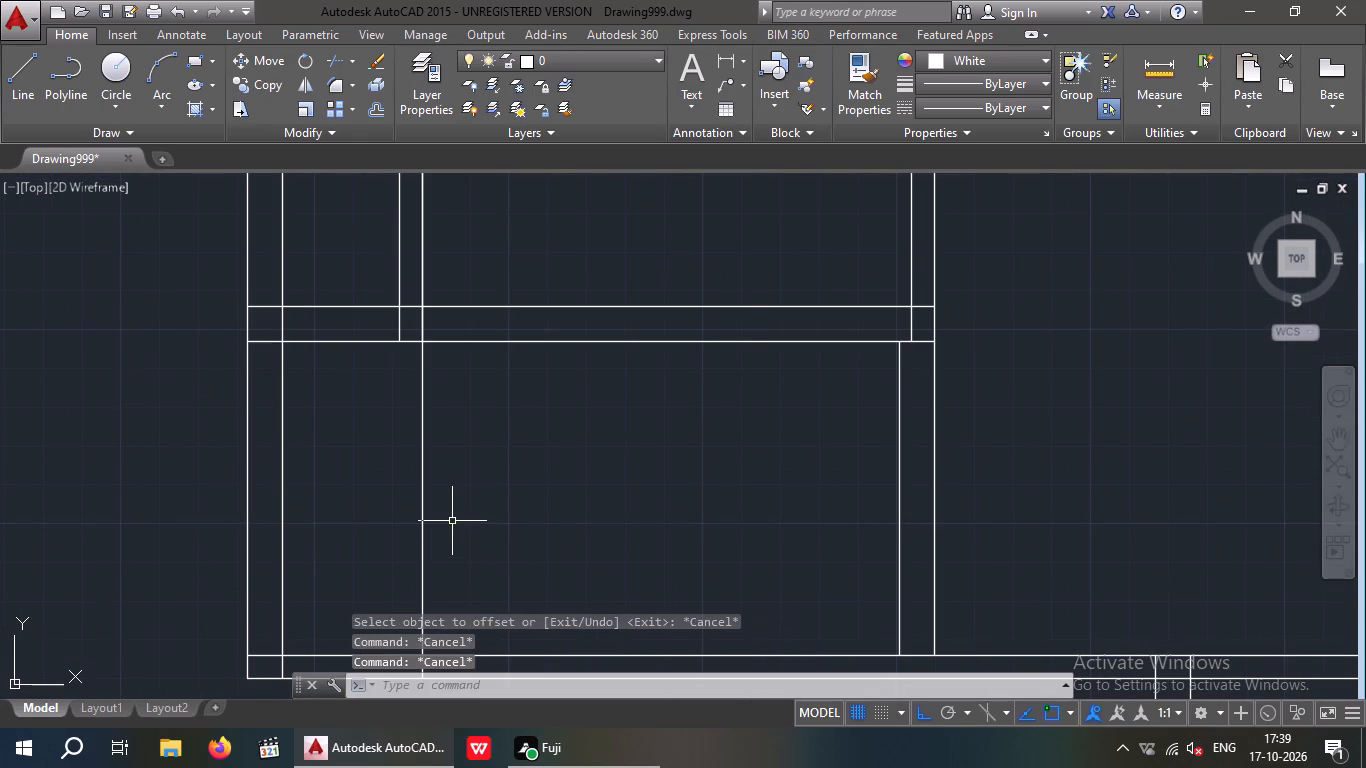
Trim the offset line at the small room's north wall and delete its leftover part north of that wall.
{"action": "middle_click_drag", "start_coordinate": [431, 516], "coordinate": [416, 586]}
{"action": "scroll", "coordinate": [434, 545], "scroll_direction": "down", "scroll_amount": 1}
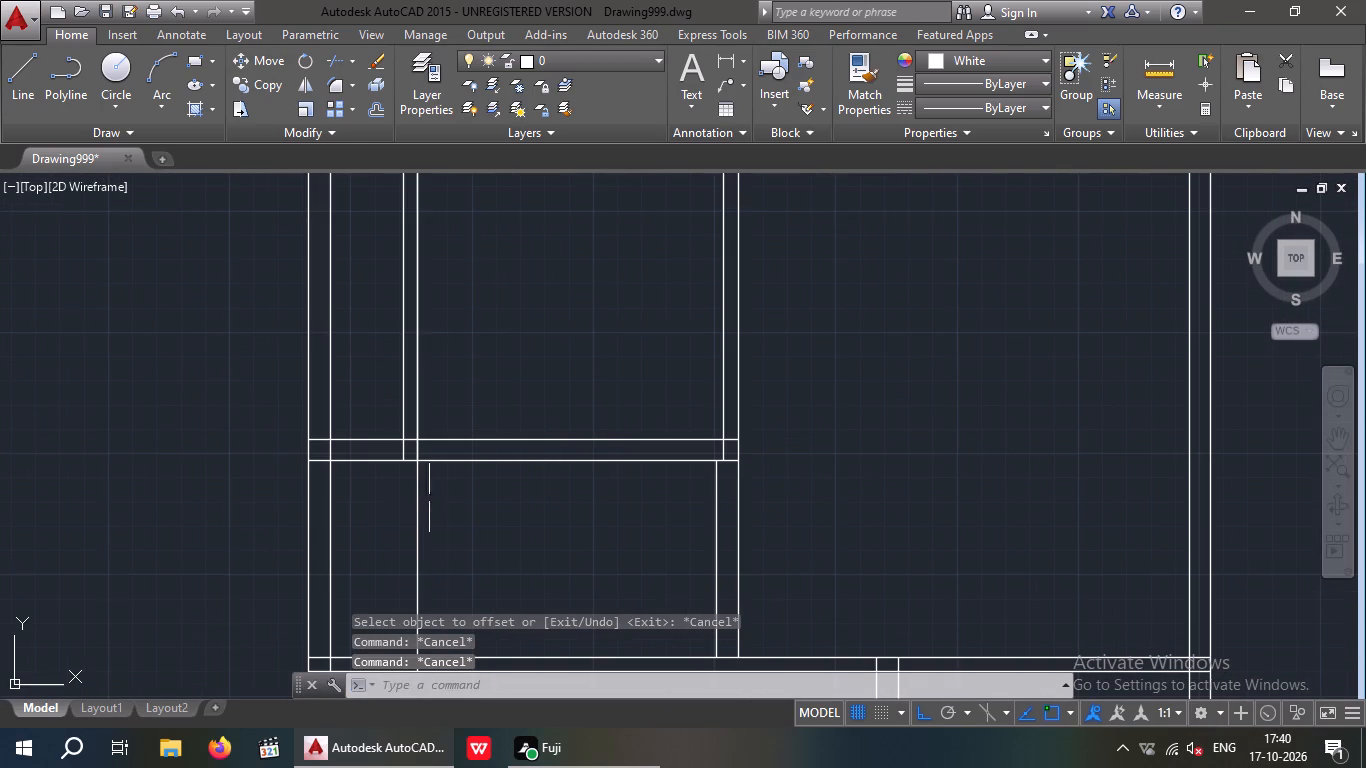
{"action": "left_click", "coordinate": [416, 384]}
{"action": "scroll", "coordinate": [432, 385], "scroll_direction": "down", "scroll_amount": 1}
{"action": "key", "text": "Escape"}
{"action": "middle_click_drag", "start_coordinate": [467, 385], "coordinate": [425, 549]}
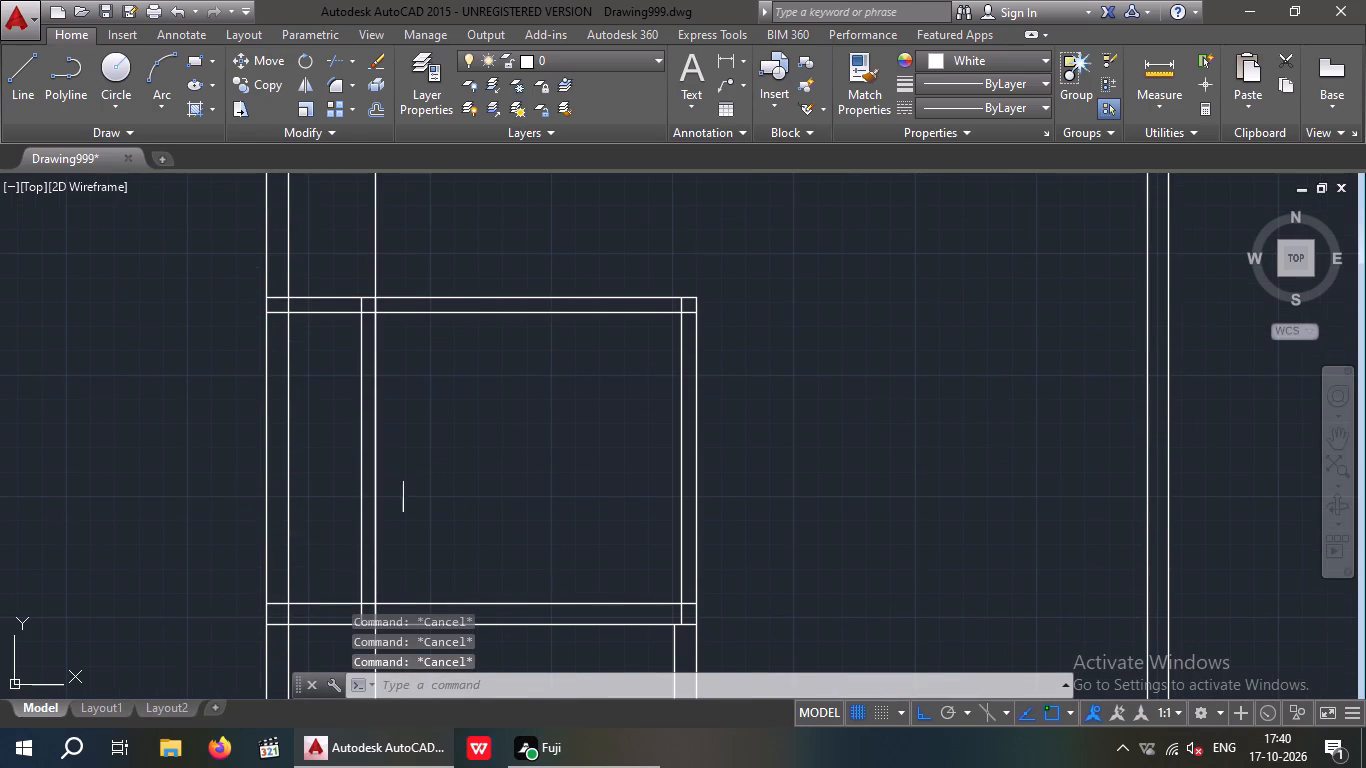
{"action": "key", "text": "t"}
{"action": "type", "text": "R"}
{"action": "key", "text": "space"}
{"action": "key", "text": "space"}
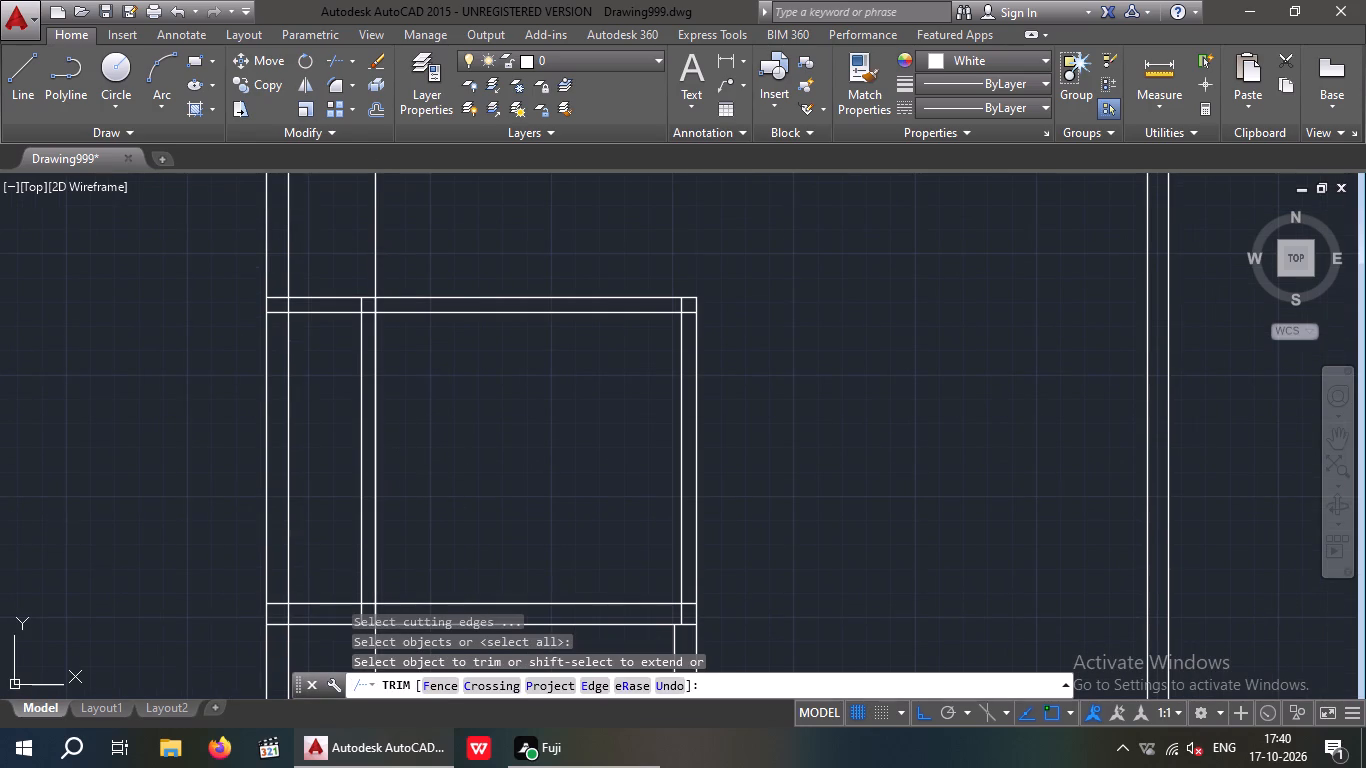
{"action": "scroll", "coordinate": [379, 273], "scroll_direction": "up", "scroll_amount": 2}
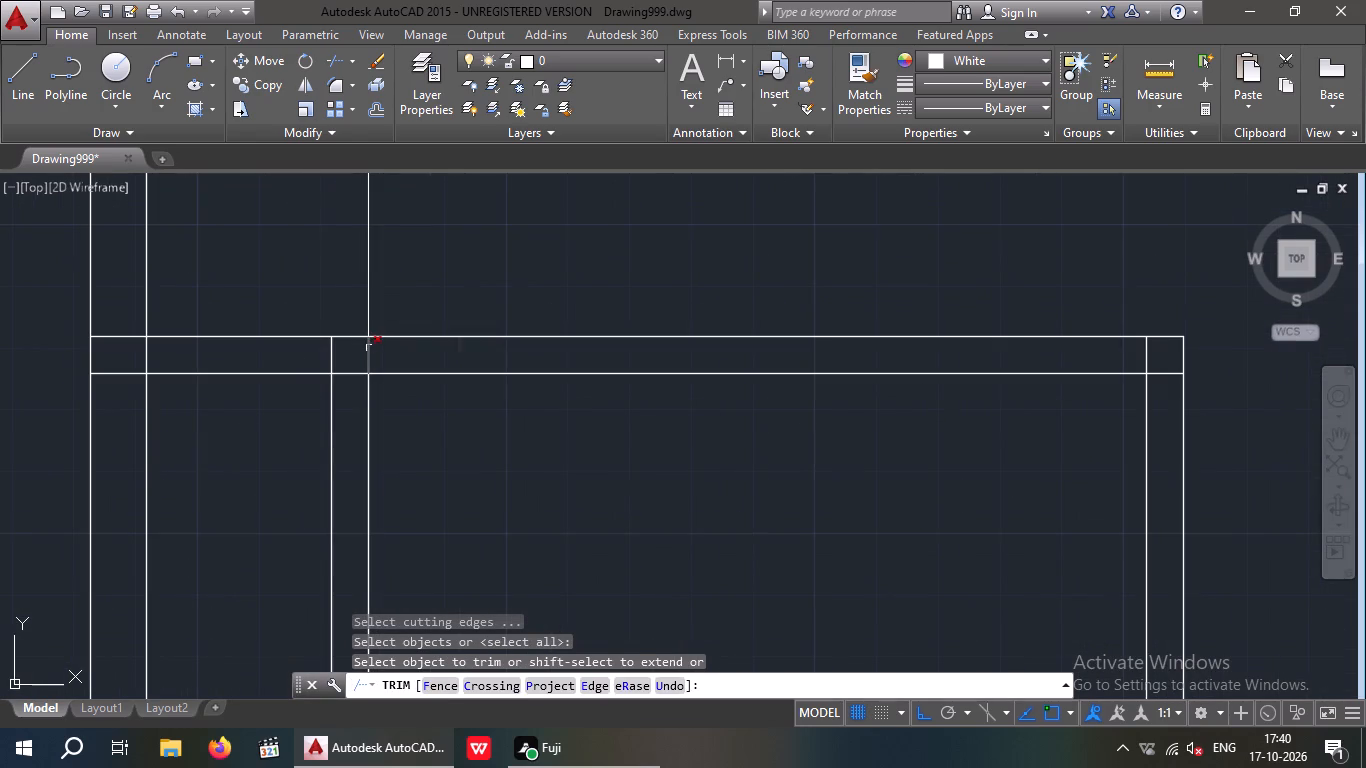
{"action": "left_click", "coordinate": [369, 348]}
{"action": "left_click_drag", "start_coordinate": [407, 291], "coordinate": [307, 310]}
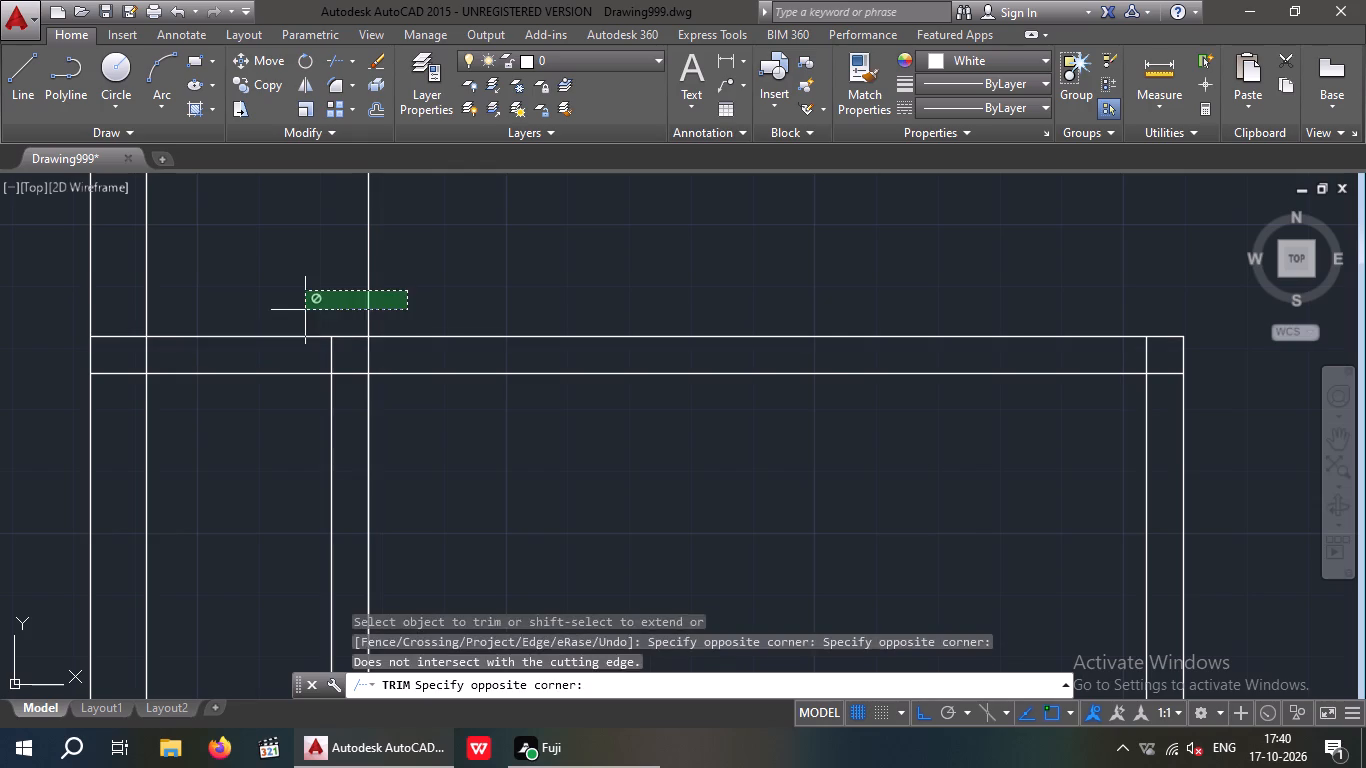
{"action": "key", "text": "Escape"}
{"action": "left_click_drag", "start_coordinate": [448, 258], "coordinate": [286, 324]}
{"action": "left_click", "coordinate": [284, 324]}
{"action": "key", "text": "Delete"}
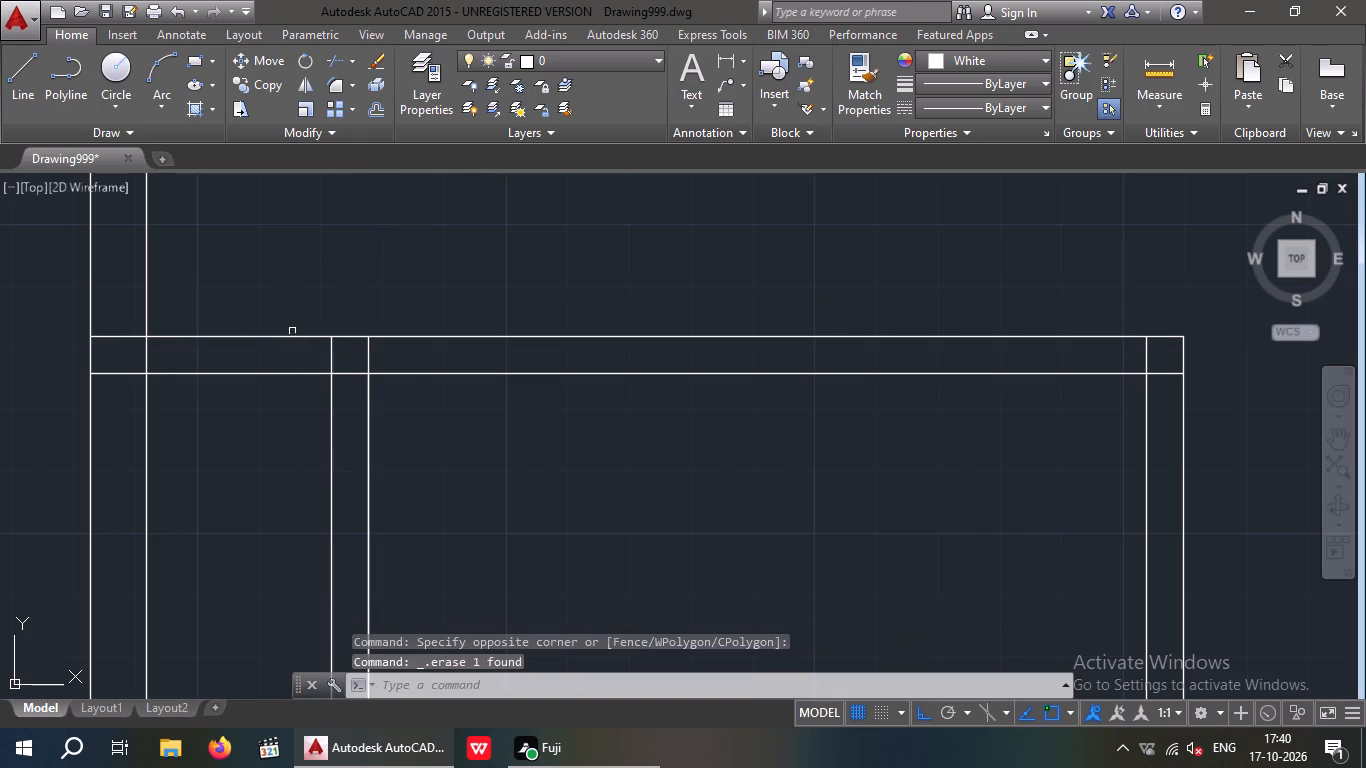
Delete the east face line of the small room's north-south partition.
{"action": "left_click", "coordinate": [366, 360]}
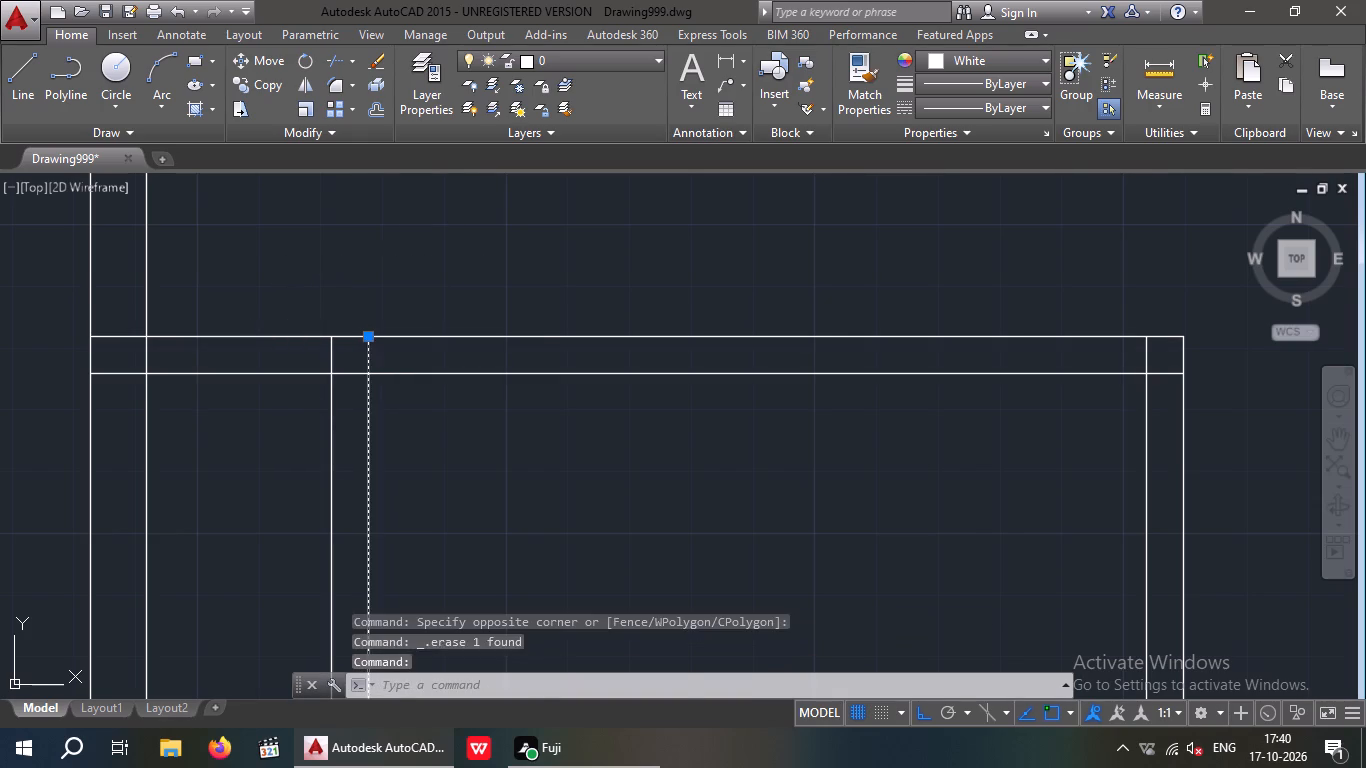
{"action": "scroll", "coordinate": [368, 357], "scroll_direction": "down", "scroll_amount": 2}
{"action": "scroll", "coordinate": [428, 472], "scroll_direction": "down", "scroll_amount": 1}
{"action": "middle_click_drag", "start_coordinate": [414, 445], "coordinate": [403, 378]}
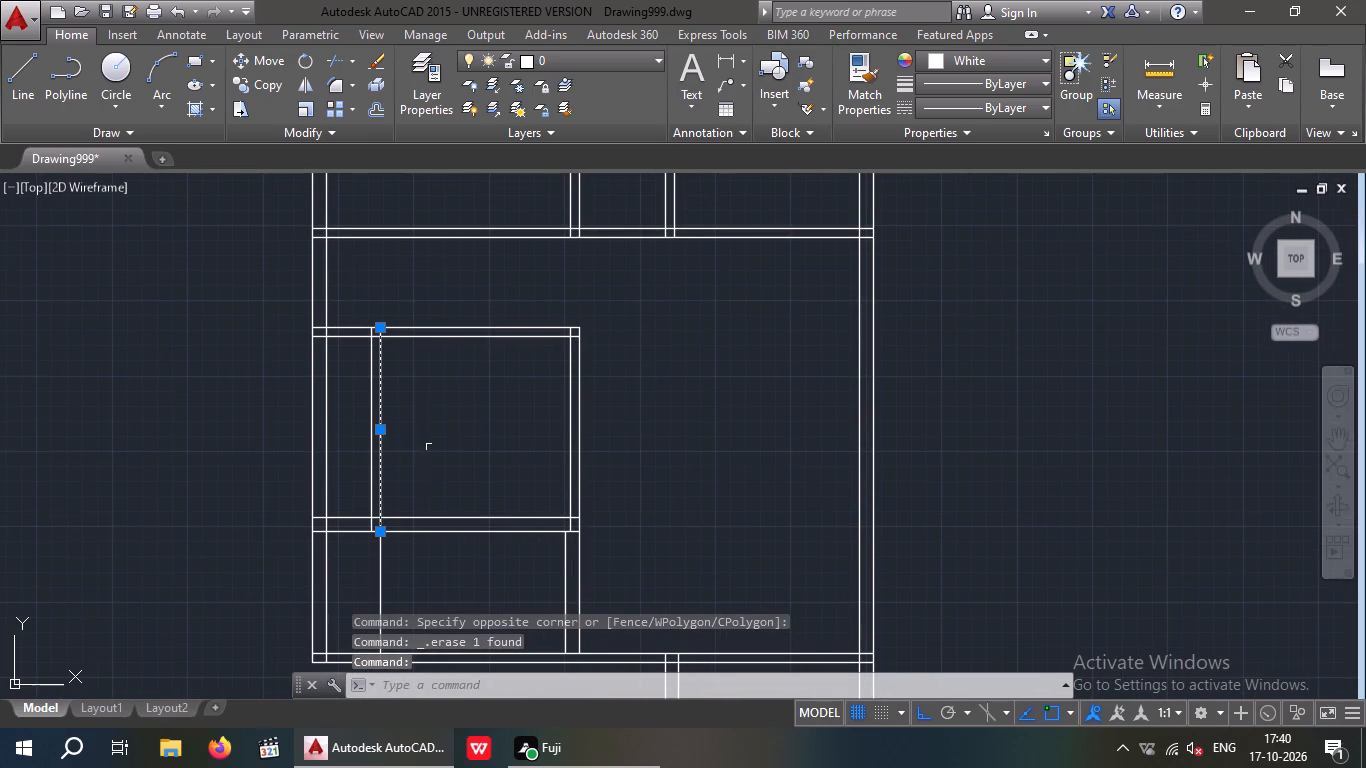
{"action": "key", "text": "Delete"}
{"action": "middle_click", "coordinate": [412, 457]}
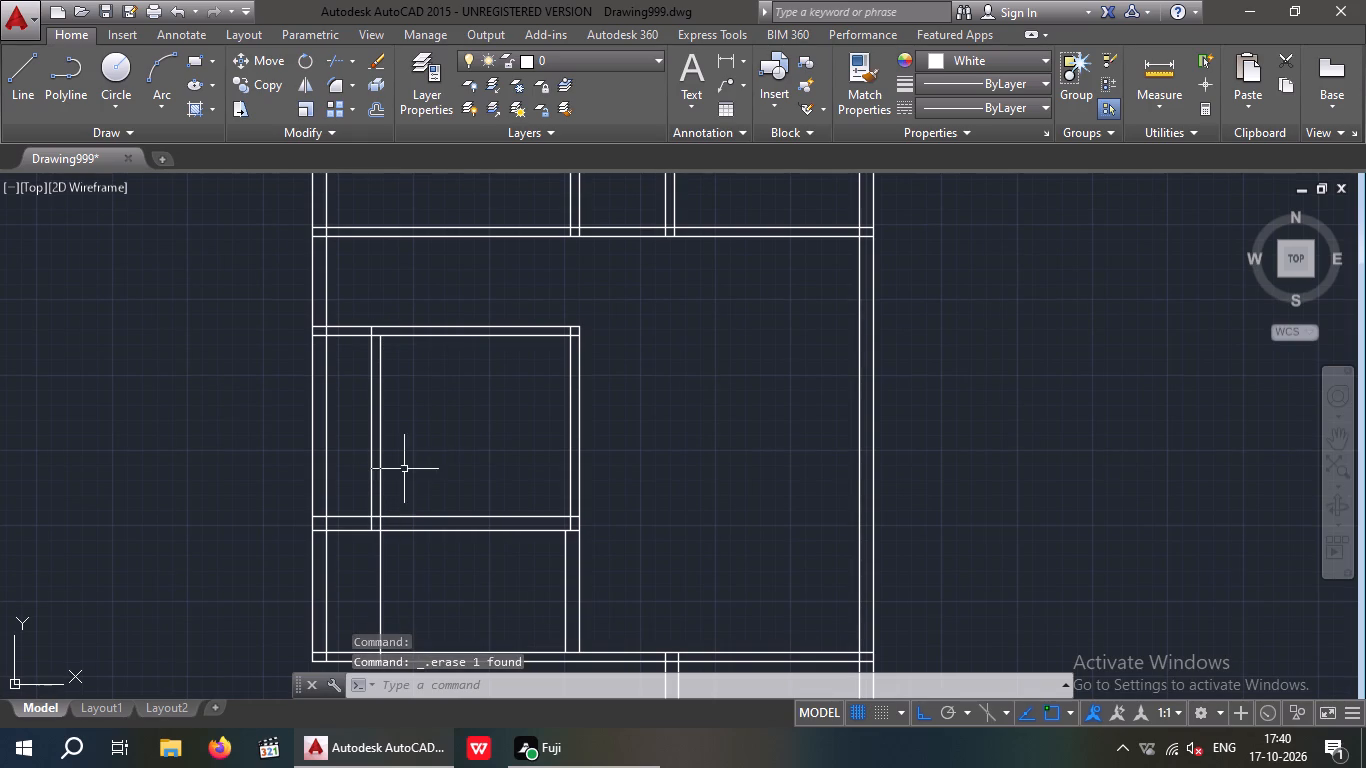
Trim away the 3' offset line inside the small room, down to the north face of its southern cross wall.
{"action": "key", "text": "t"}
{"action": "key", "text": "r"}
{"action": "key", "text": "space"}
{"action": "key", "text": "space"}
{"action": "scroll", "coordinate": [380, 513], "scroll_direction": "up", "scroll_amount": 2}
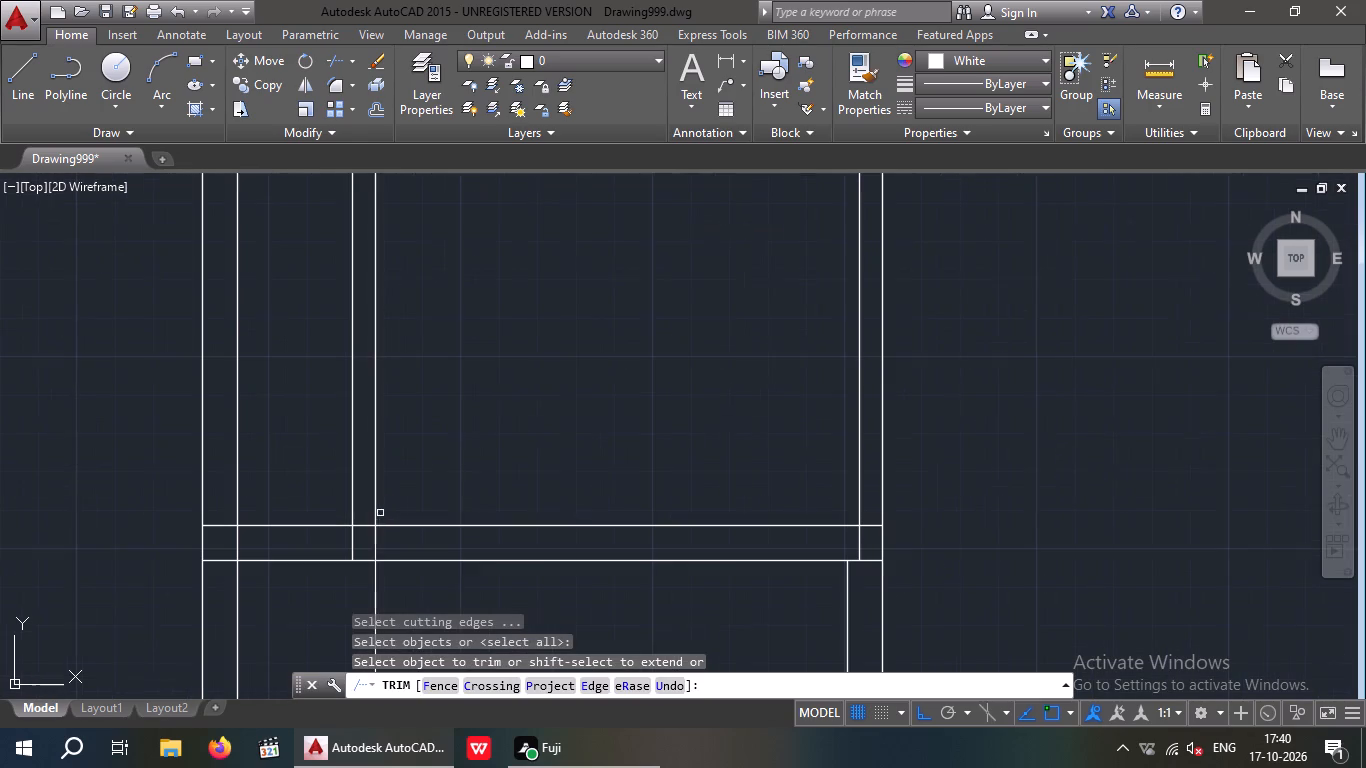
{"action": "left_click", "coordinate": [375, 503]}
{"action": "scroll", "coordinate": [443, 459], "scroll_direction": "down", "scroll_amount": 2}
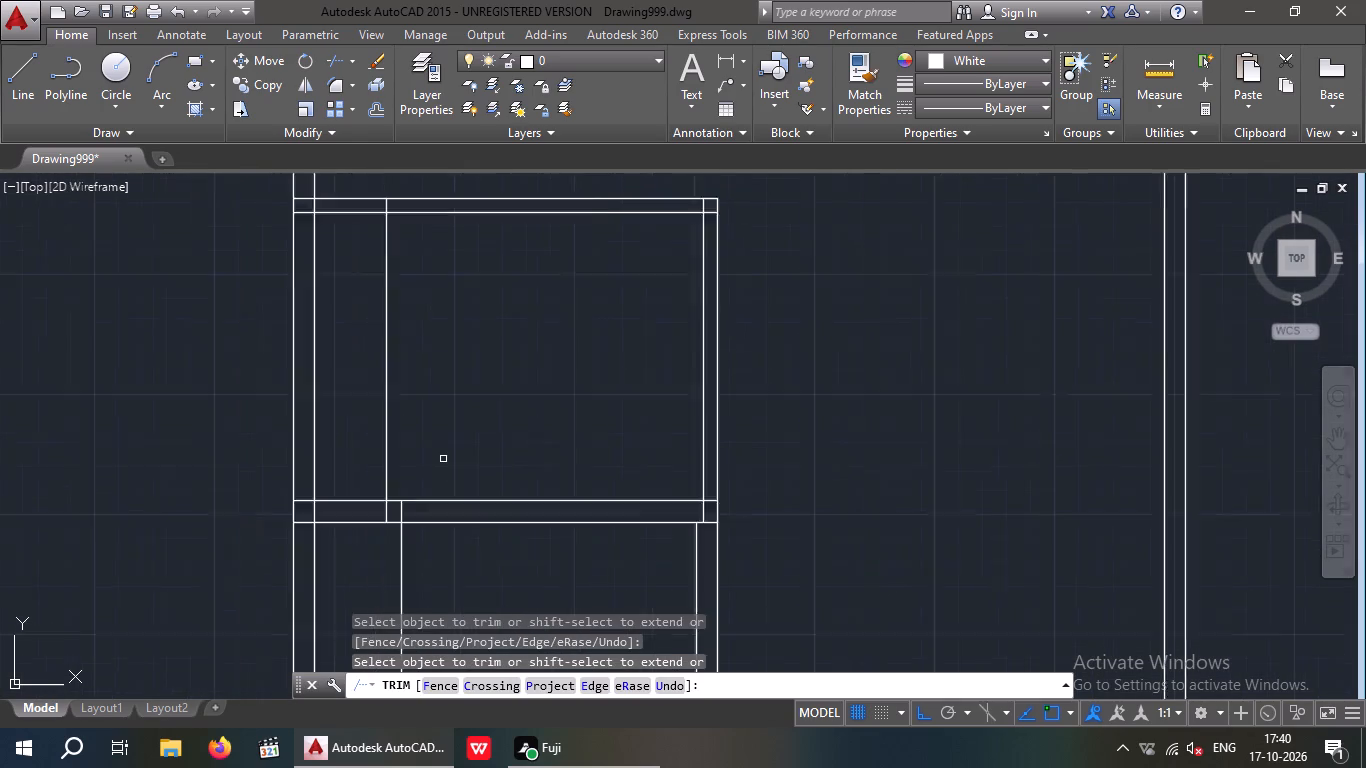
{"action": "key", "text": "Escape"}
{"action": "key", "text": "Escape"}
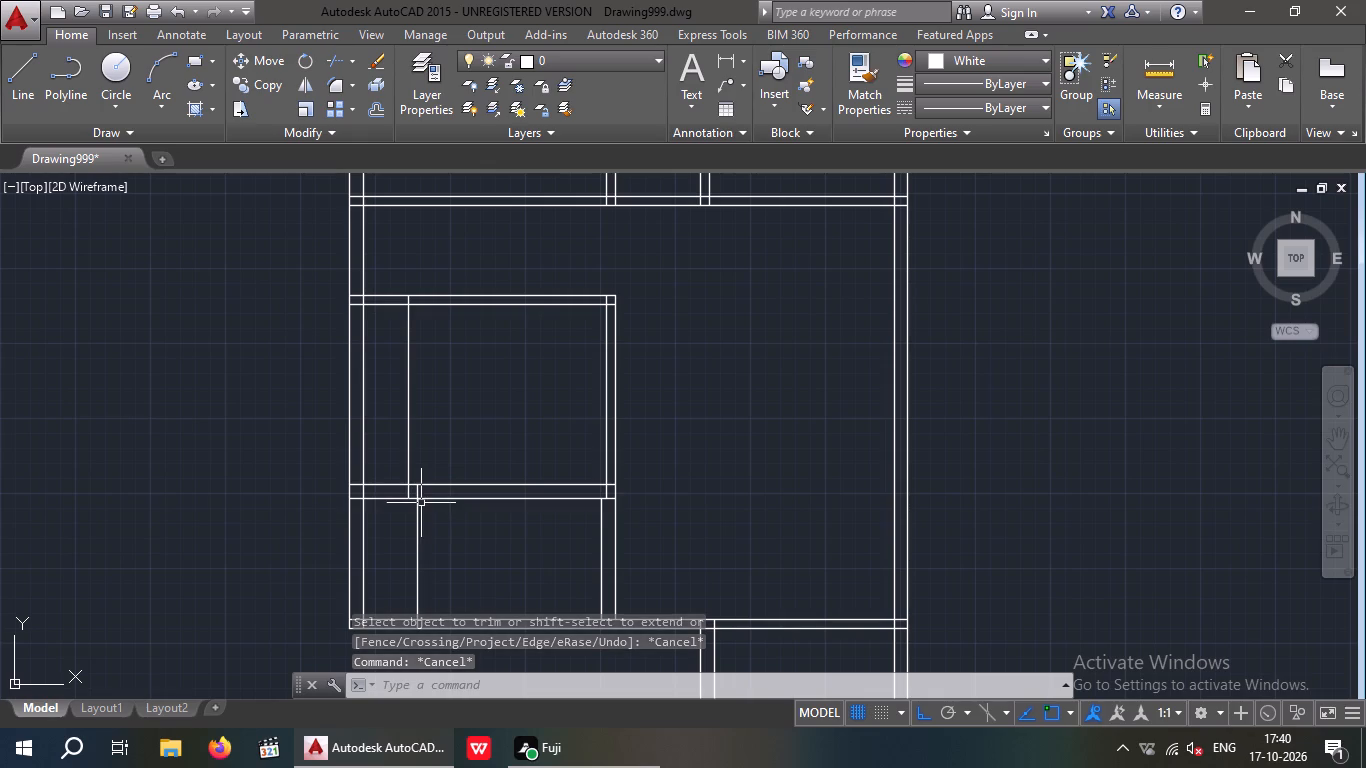
Redraw the partition's east face as a line from the southern cross wall's north face to the north wall's south face.
{"action": "key", "text": "l"}
{"action": "key", "text": "Return"}
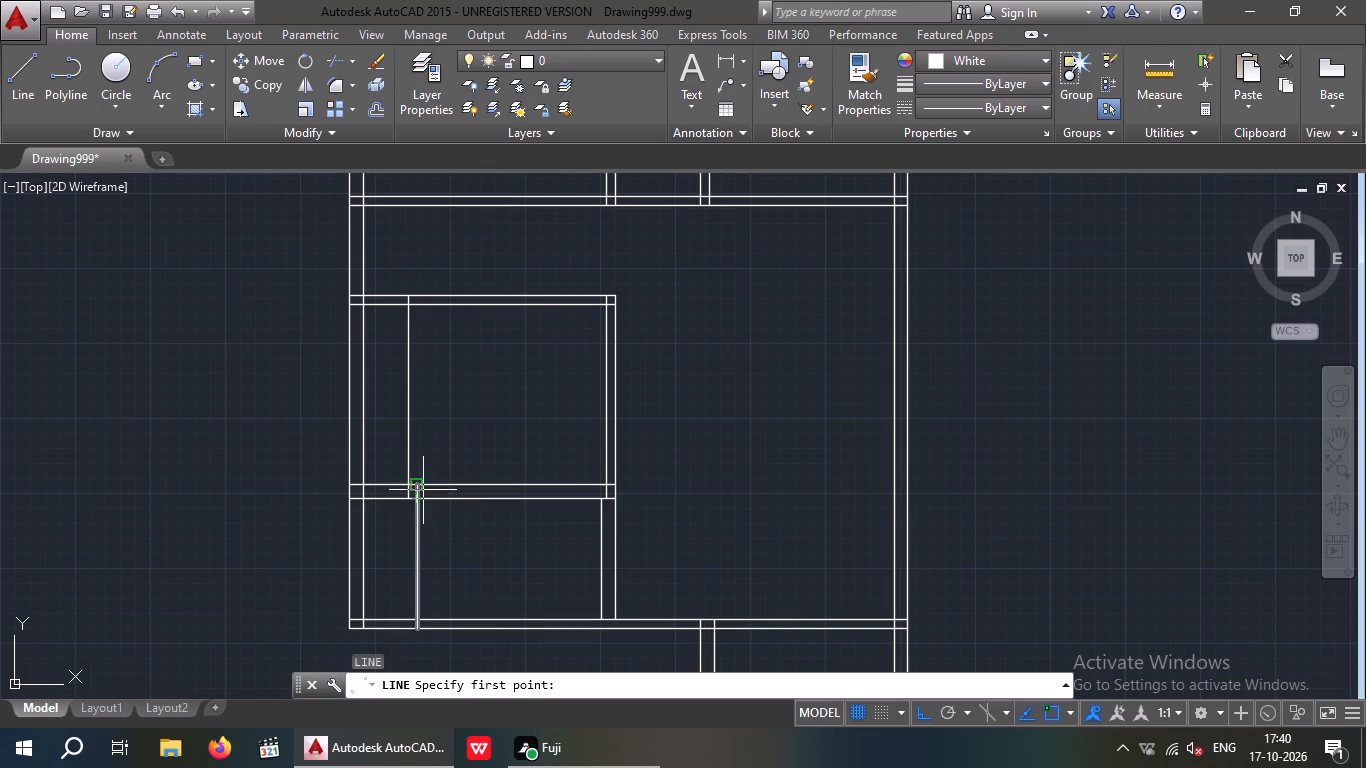
{"action": "left_click_drag", "start_coordinate": [419, 482], "coordinate": [421, 419]}
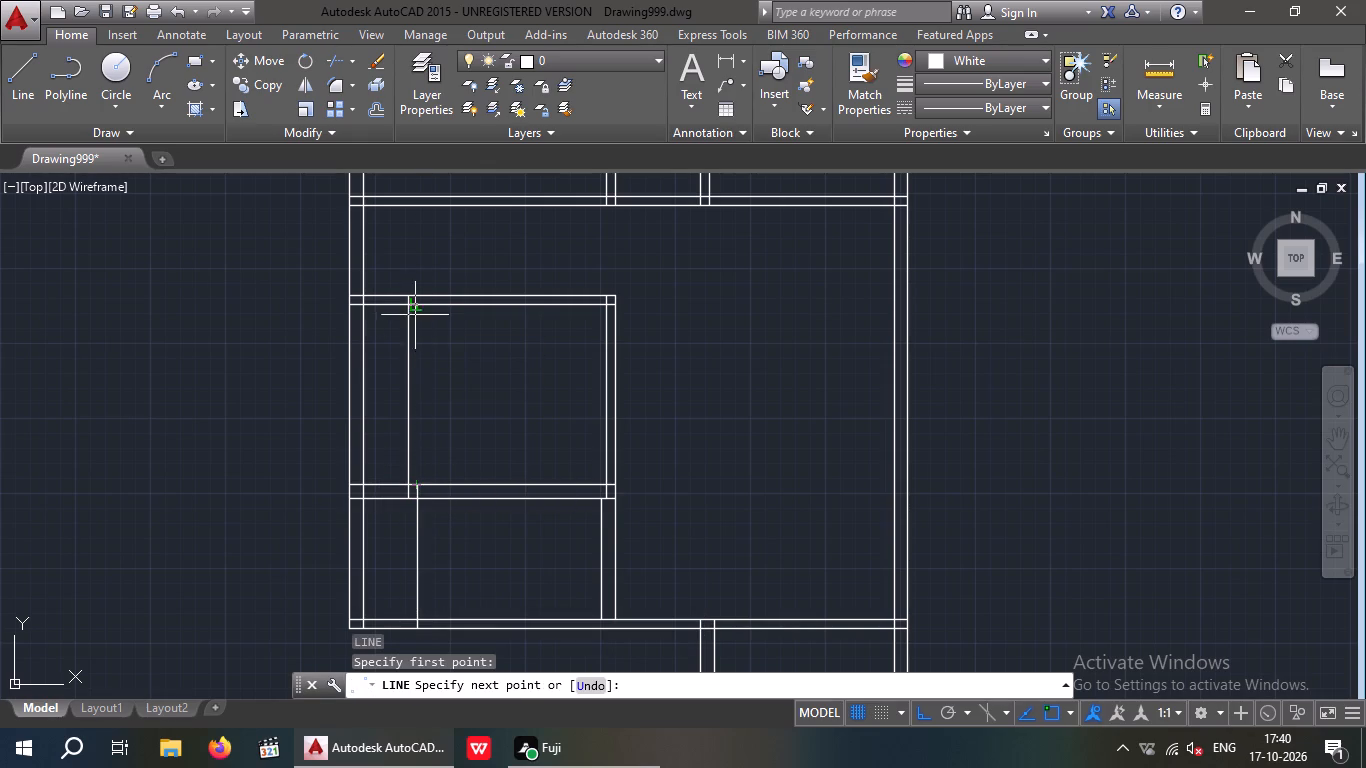
{"action": "left_click", "coordinate": [417, 308]}
{"action": "key", "text": "Escape"}
{"action": "key", "text": "Escape"}
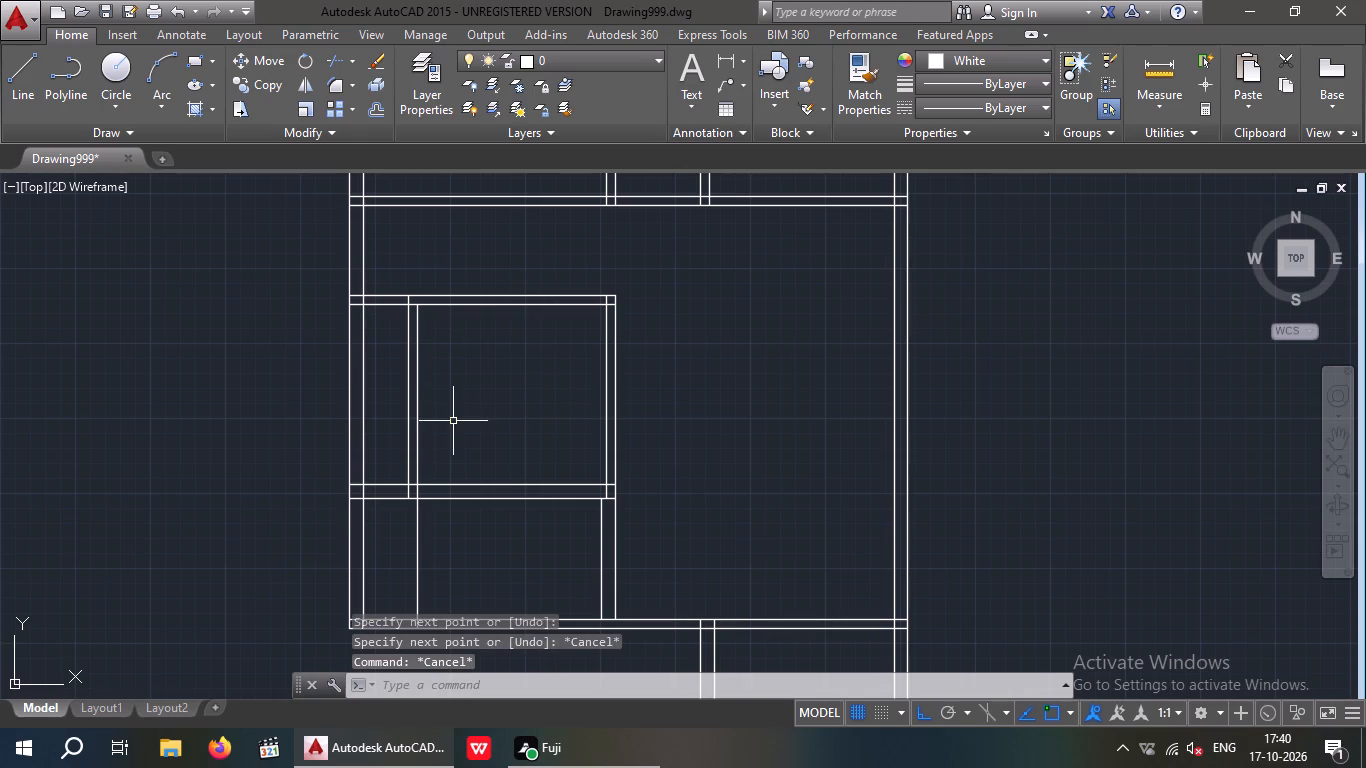
Trim the line pieces crossing the southern cross wall's thickness and the wall-face piece between the partition's two faces.
{"action": "key", "text": "t"}
{"action": "key", "text": "r"}
{"action": "key", "text": "space"}
{"action": "key", "text": "space"}
{"action": "scroll", "coordinate": [409, 499], "scroll_direction": "up", "scroll_amount": 3}
{"action": "left_click", "coordinate": [431, 480]}
{"action": "left_click_drag", "start_coordinate": [474, 469], "coordinate": [362, 478]}
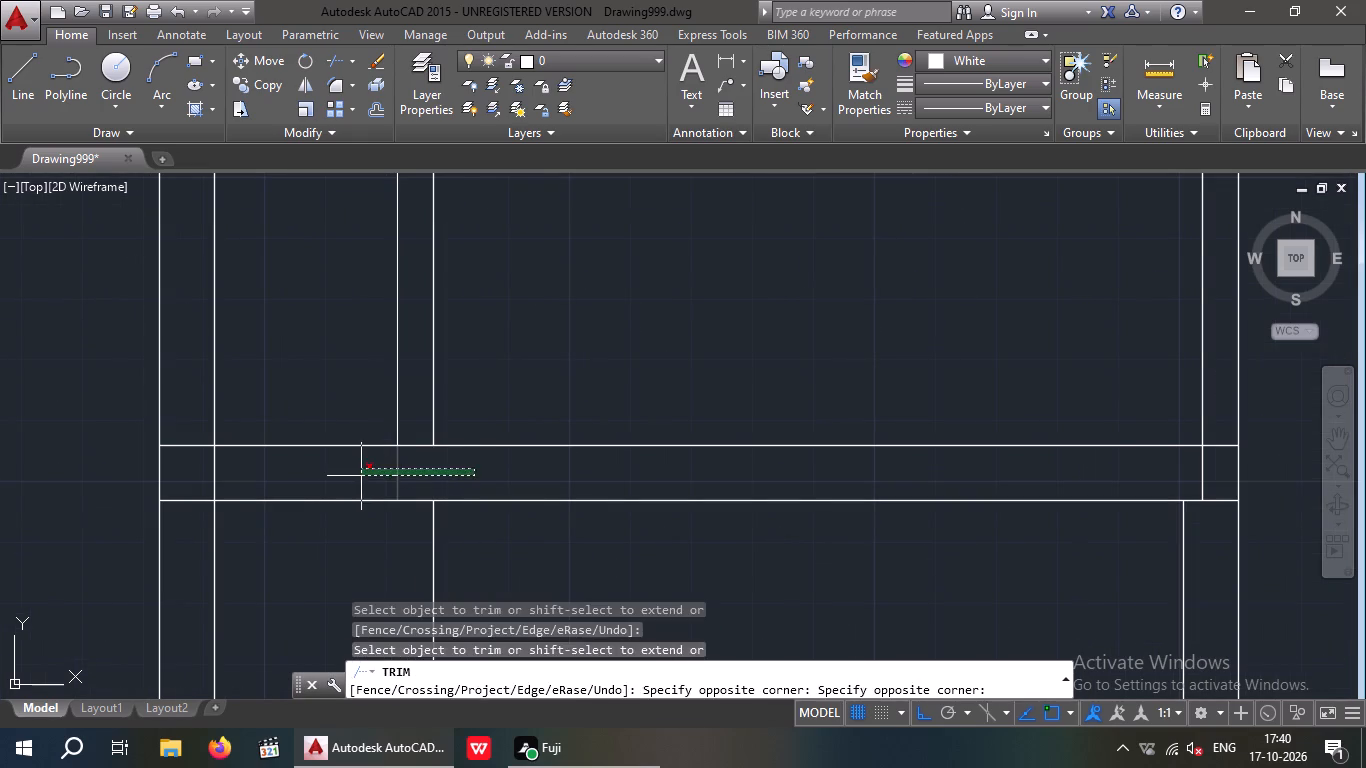
{"action": "left_click", "coordinate": [361, 476]}
{"action": "scroll", "coordinate": [408, 471], "scroll_direction": "down", "scroll_amount": 1}
{"action": "left_click", "coordinate": [411, 452]}
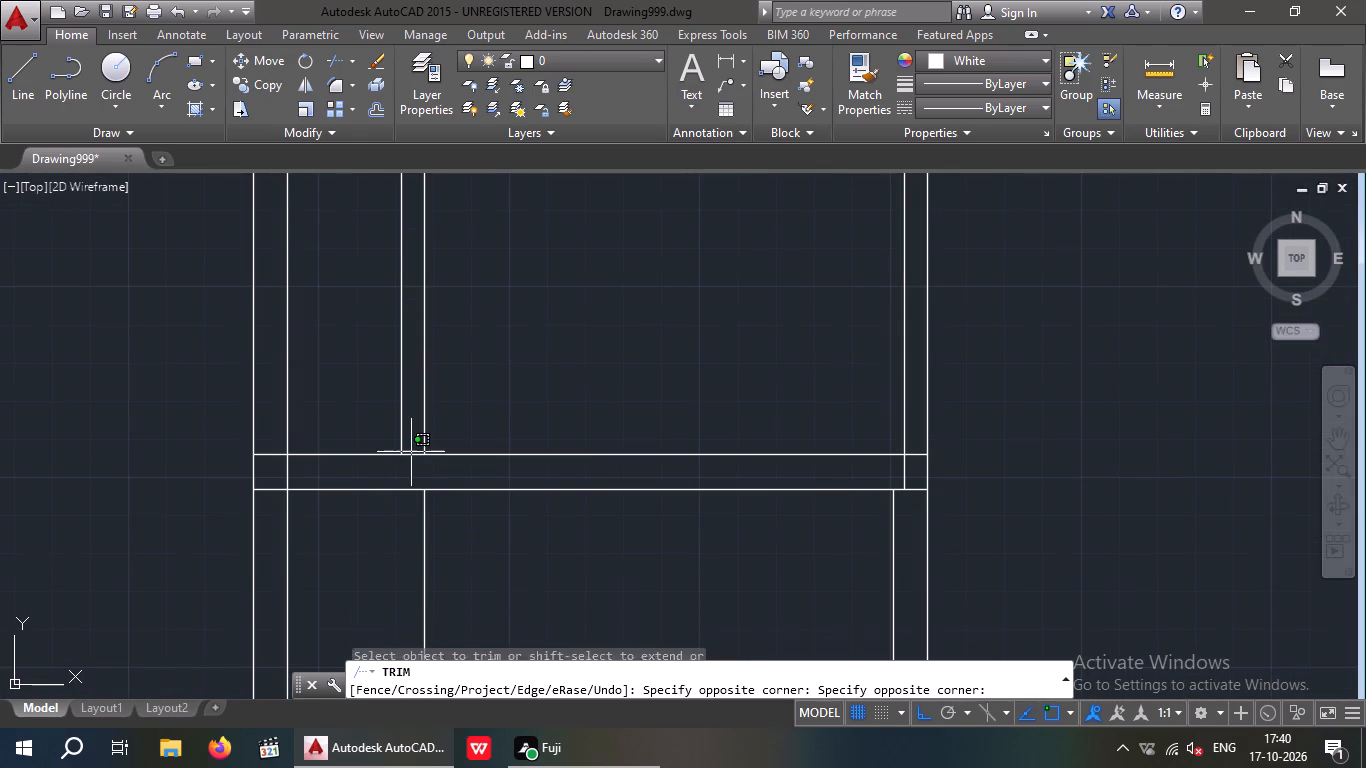
{"action": "left_click", "coordinate": [415, 455]}
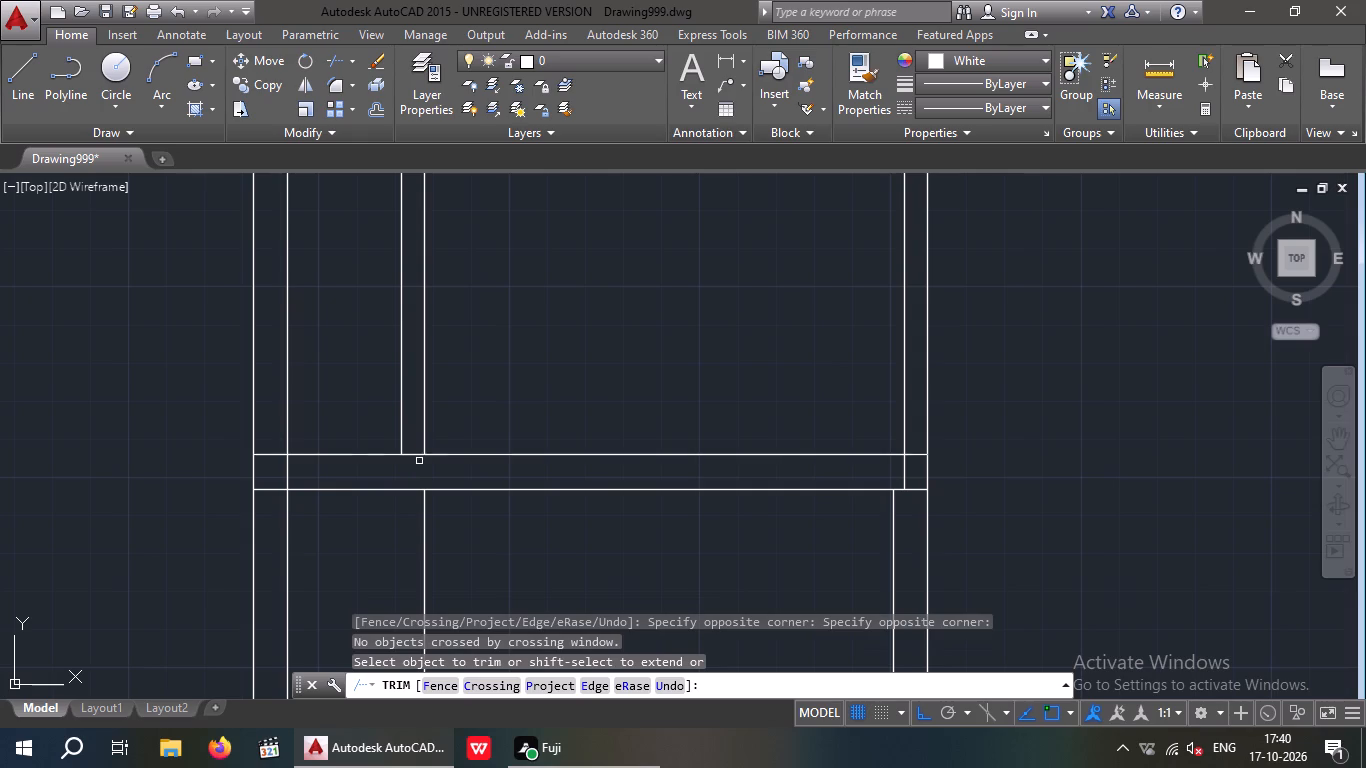
{"action": "left_click", "coordinate": [409, 454]}
{"action": "key", "text": "Escape"}
{"action": "scroll", "coordinate": [427, 462], "scroll_direction": "down", "scroll_amount": 2}
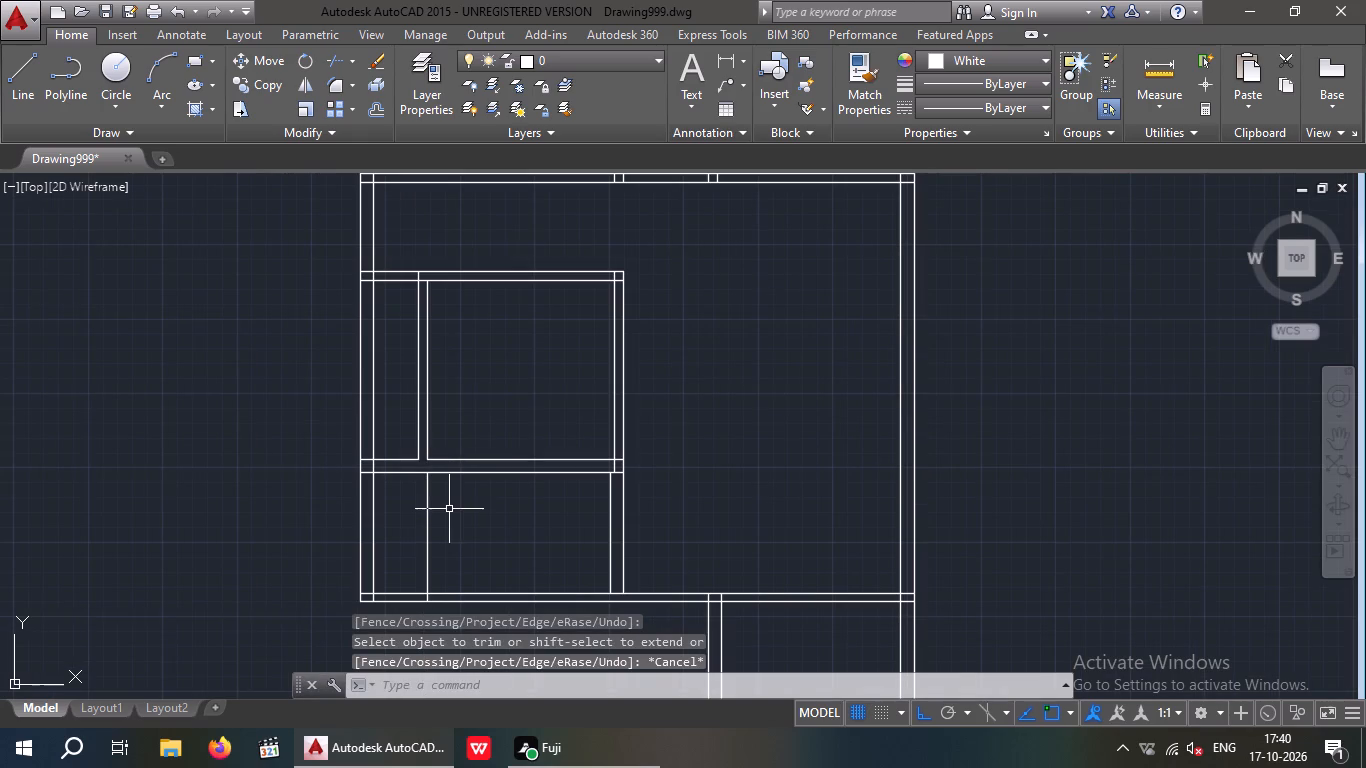
{"action": "key", "text": "Escape"}
{"action": "key", "text": "Escape"}
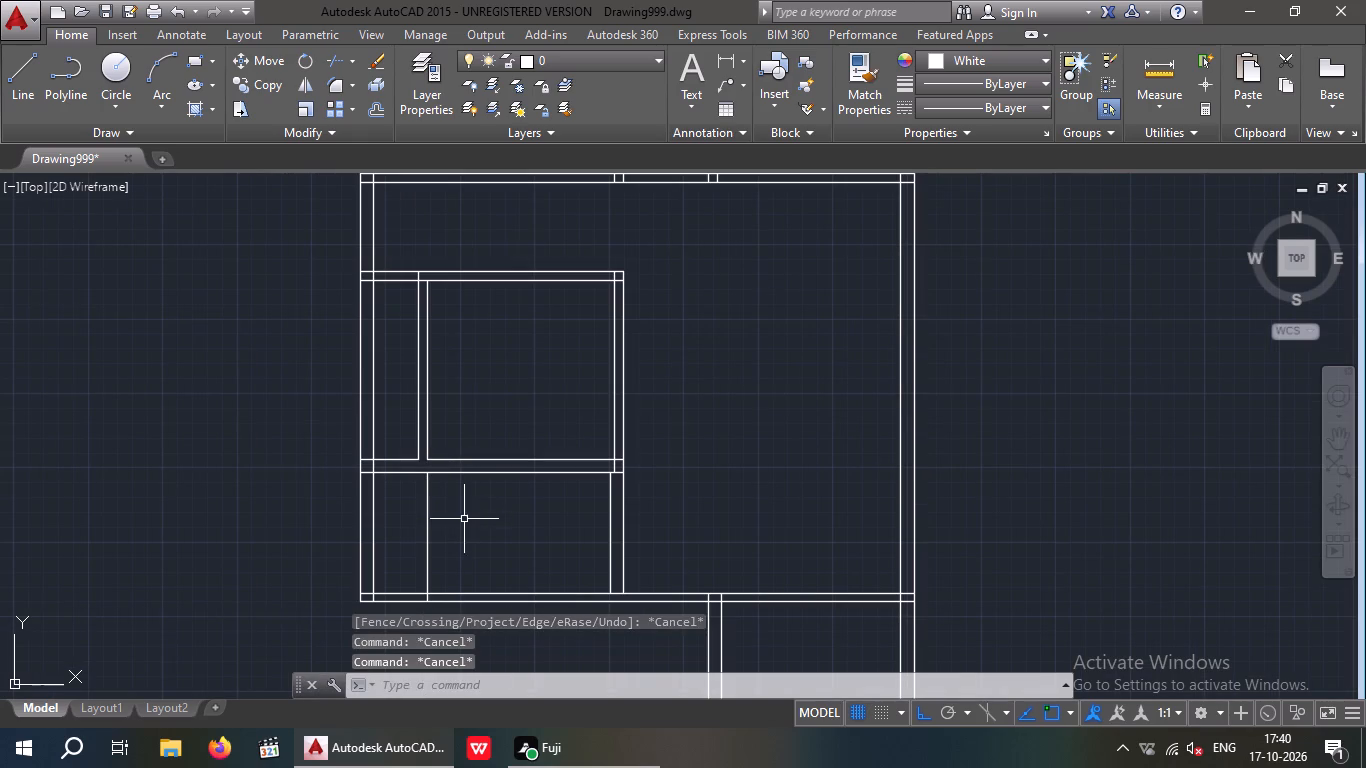
Offset the 3' line in the southwest room 9" east, repeating from each new line to make four tread lines.
{"action": "key", "text": "o"}
{"action": "key", "text": "Return"}
{"action": "key", "text": "9"}
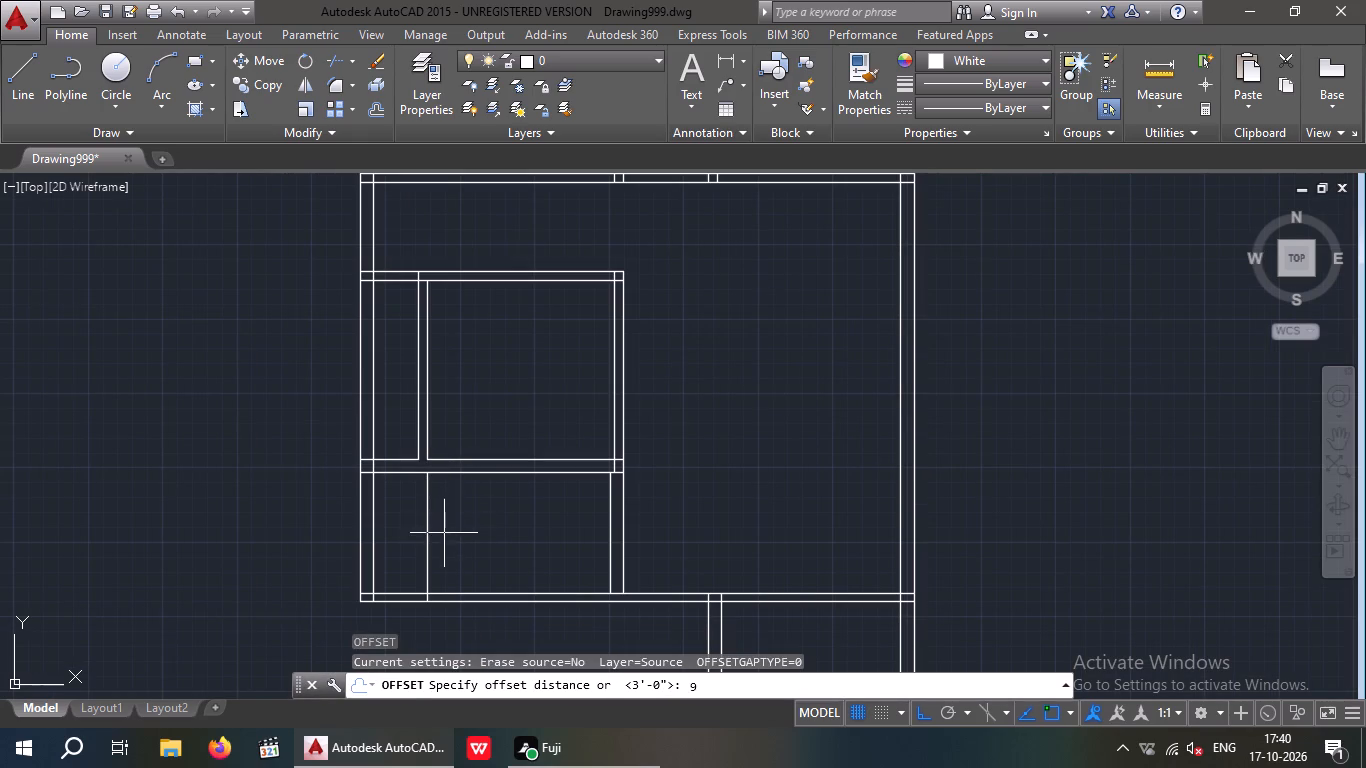
{"action": "key", "text": "shift+quotedbl"}
{"action": "key", "text": "Return"}
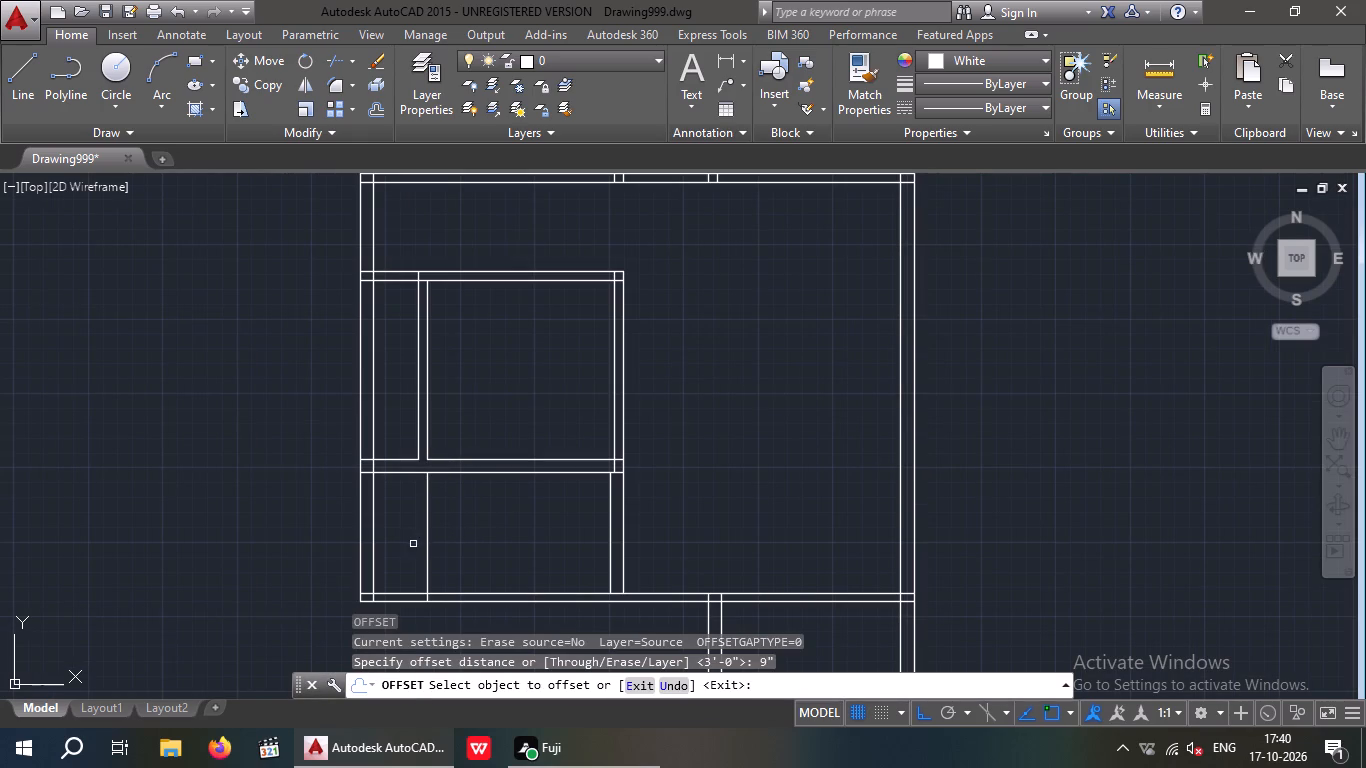
{"action": "left_click", "coordinate": [429, 532]}
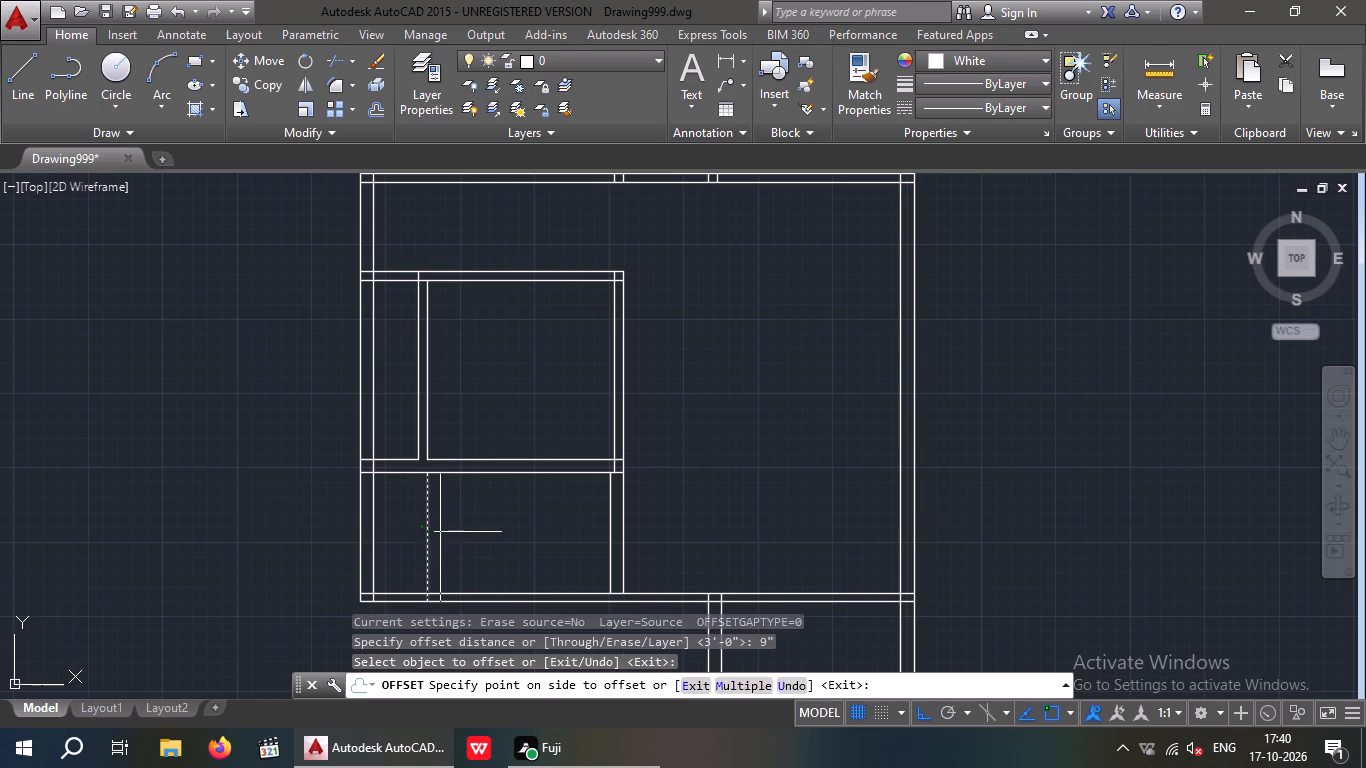
{"action": "left_click", "coordinate": [469, 532]}
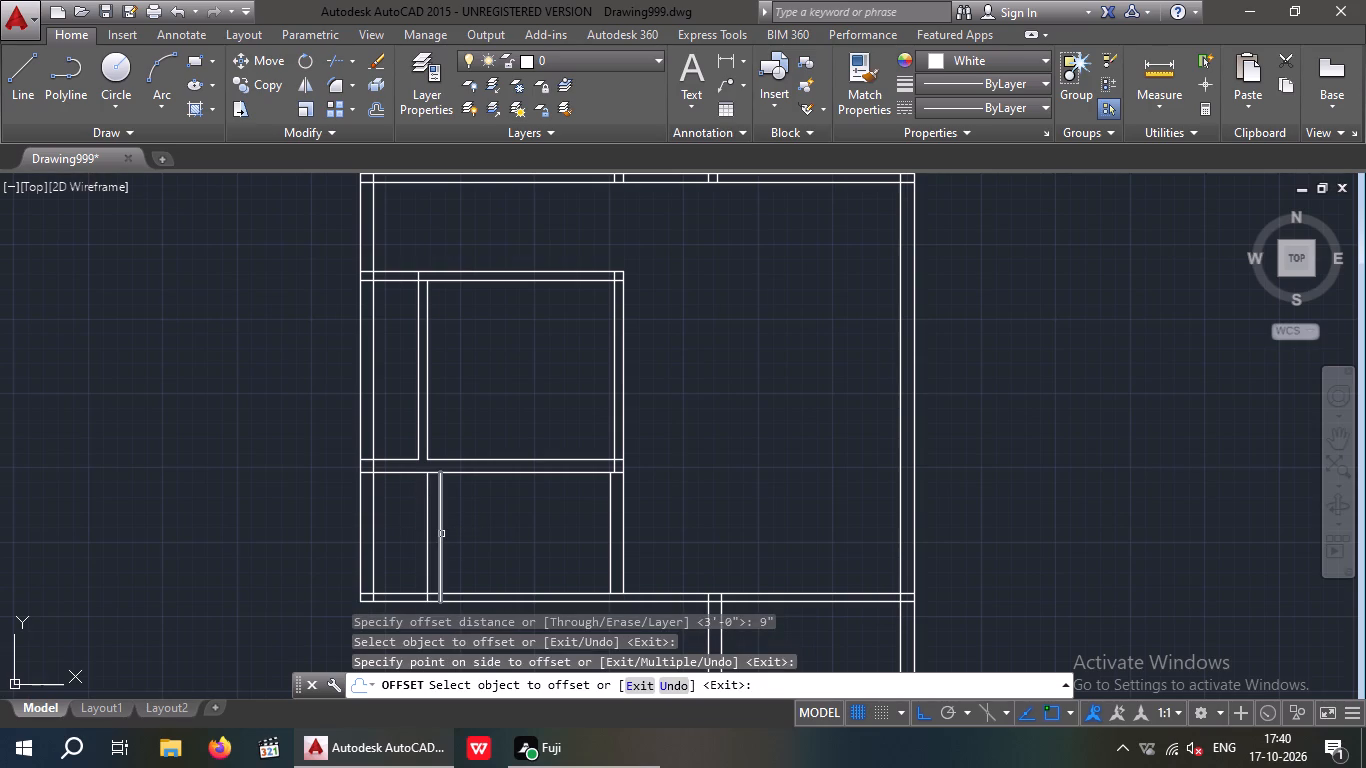
{"action": "left_click", "coordinate": [441, 534]}
{"action": "left_click", "coordinate": [491, 533]}
{"action": "left_click", "coordinate": [455, 532]}
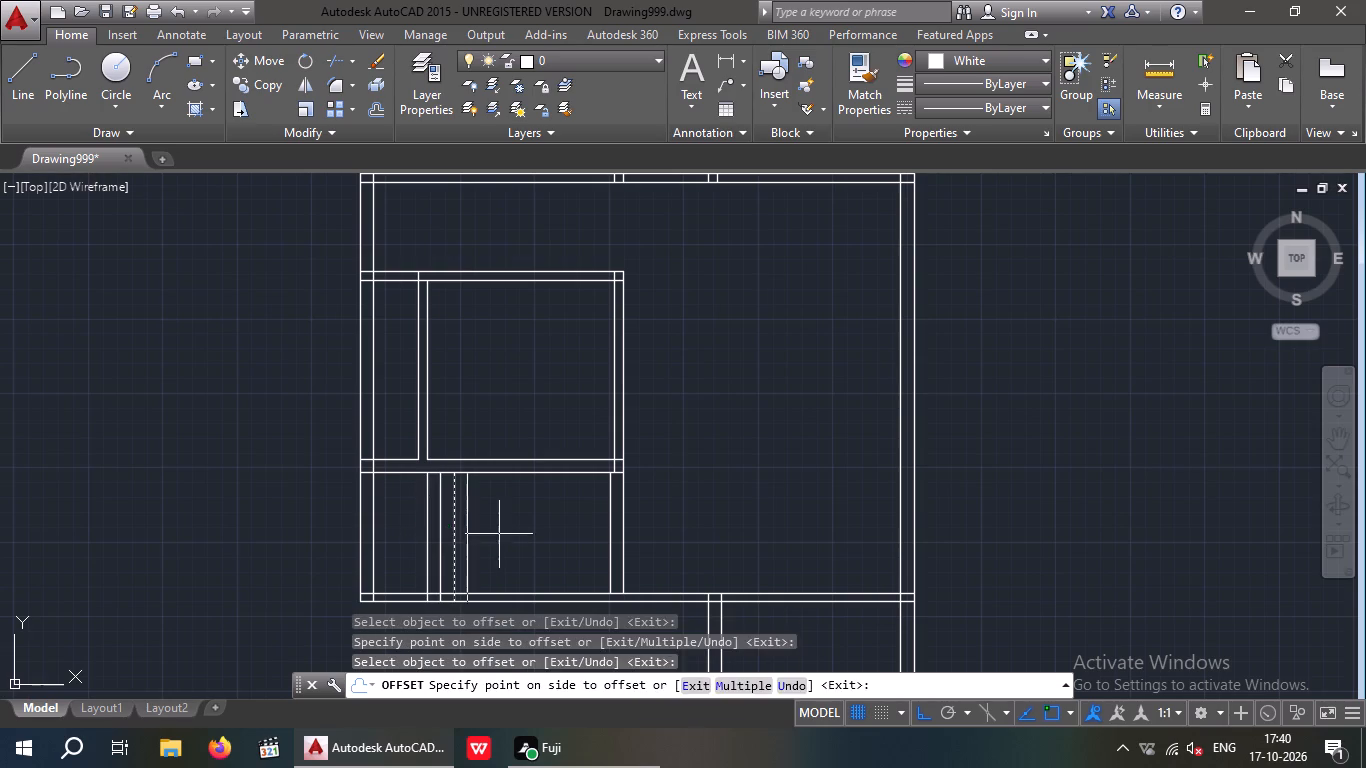
{"action": "left_click", "coordinate": [499, 534]}
{"action": "left_click", "coordinate": [466, 535]}
{"action": "left_click", "coordinate": [506, 534]}
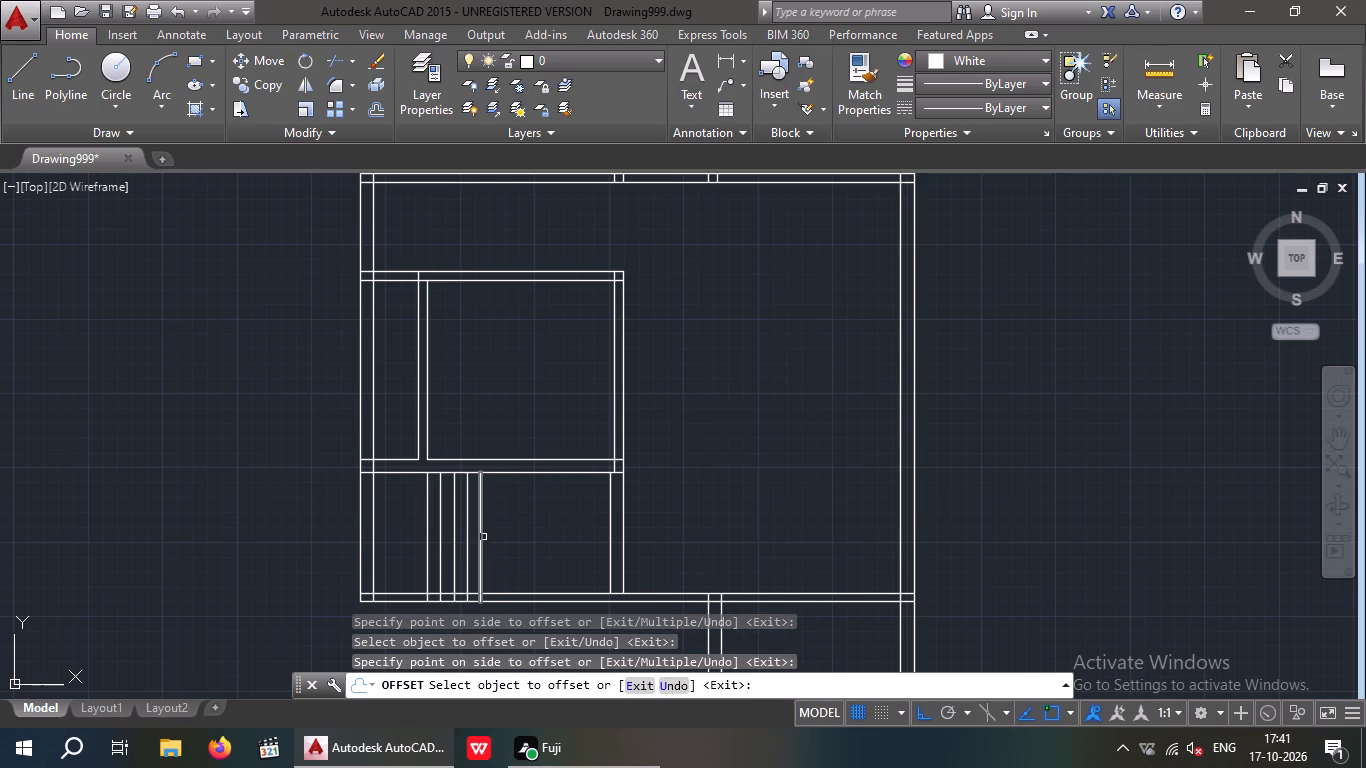
Continue the 9" offsets eastward from the last tread line, adding six more tread lines.
{"action": "left_click", "coordinate": [482, 537]}
{"action": "left_click", "coordinate": [524, 536]}
{"action": "left_click_drag", "start_coordinate": [493, 537], "coordinate": [504, 537]}
{"action": "left_click", "coordinate": [530, 536]}
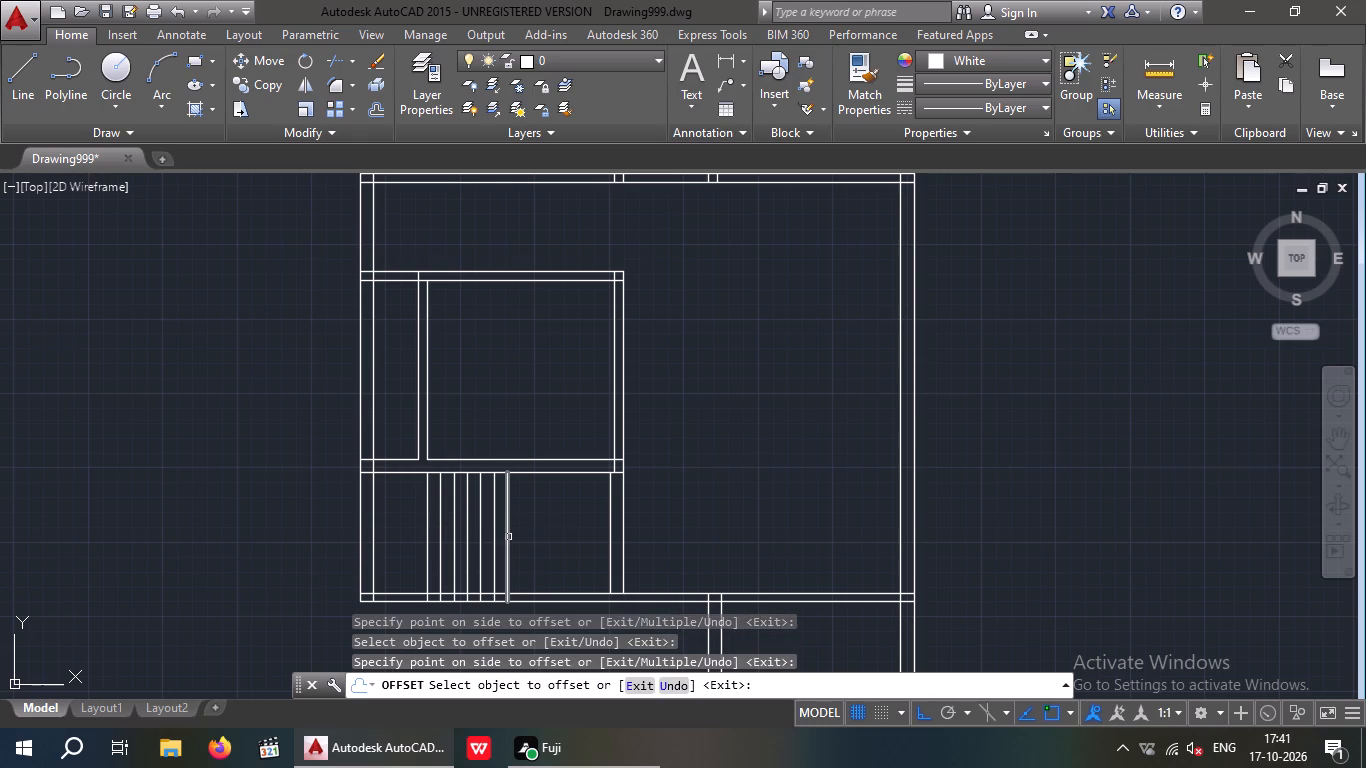
{"action": "left_click", "coordinate": [508, 537]}
{"action": "left_click", "coordinate": [543, 534]}
{"action": "left_click", "coordinate": [521, 538]}
{"action": "left_click", "coordinate": [546, 538]}
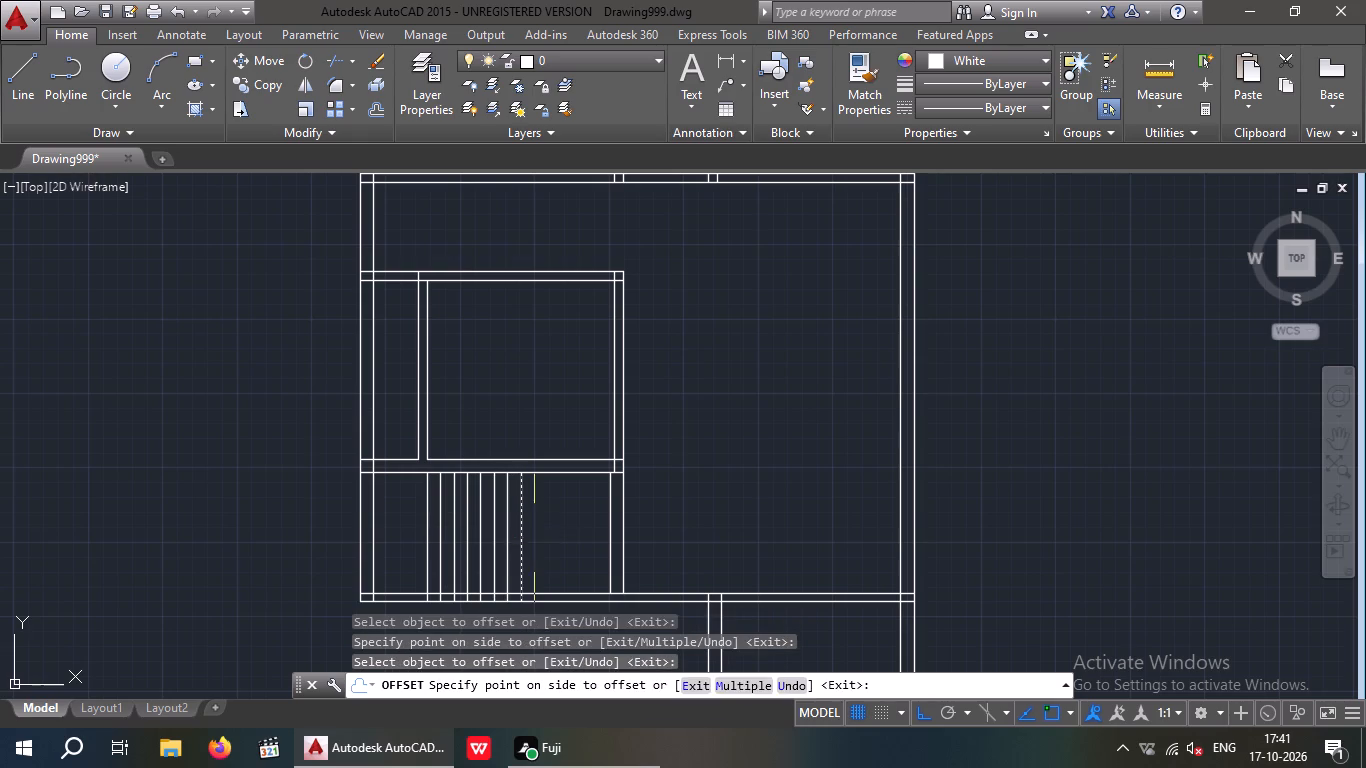
{"action": "left_click", "coordinate": [534, 534]}
{"action": "left_click", "coordinate": [553, 534]}
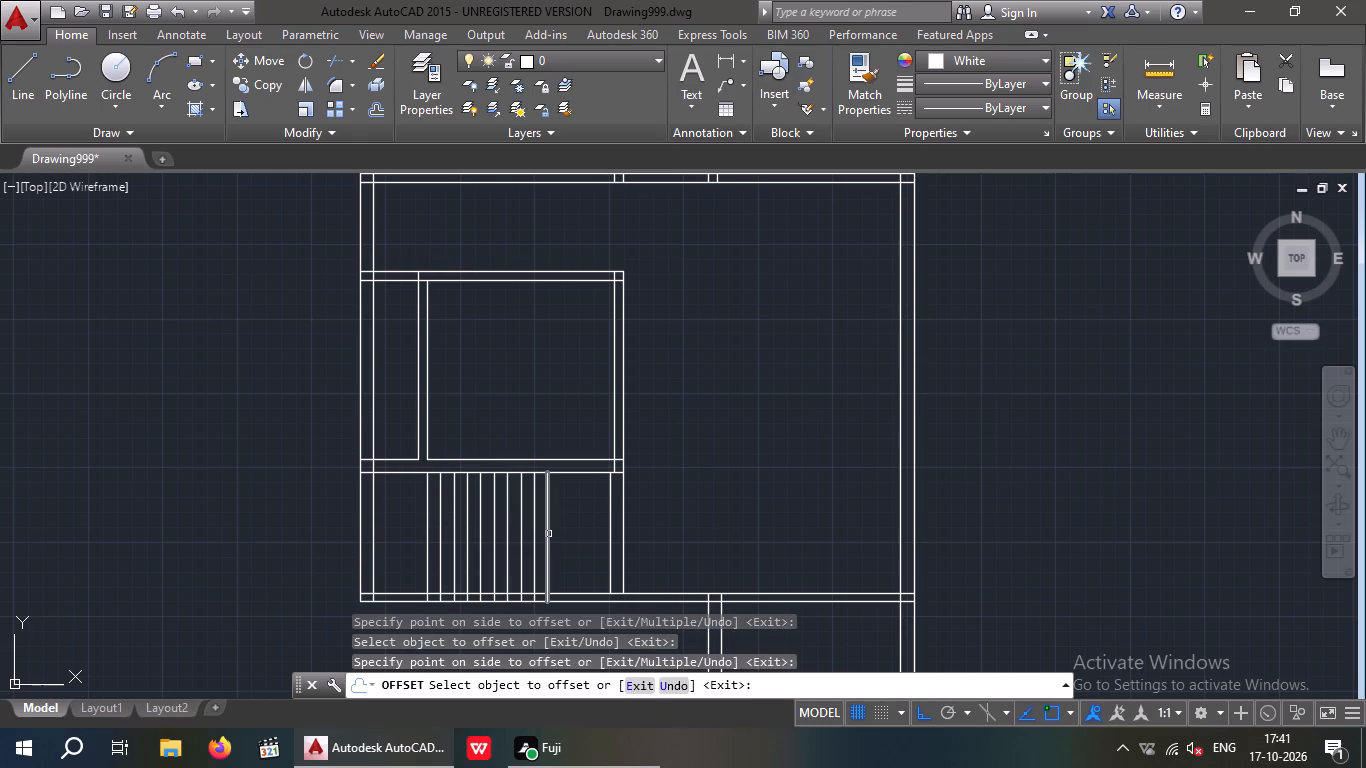
{"action": "left_click", "coordinate": [548, 534]}
{"action": "left_click", "coordinate": [560, 533]}
{"action": "key", "text": "Escape"}
{"action": "key", "text": "Escape"}
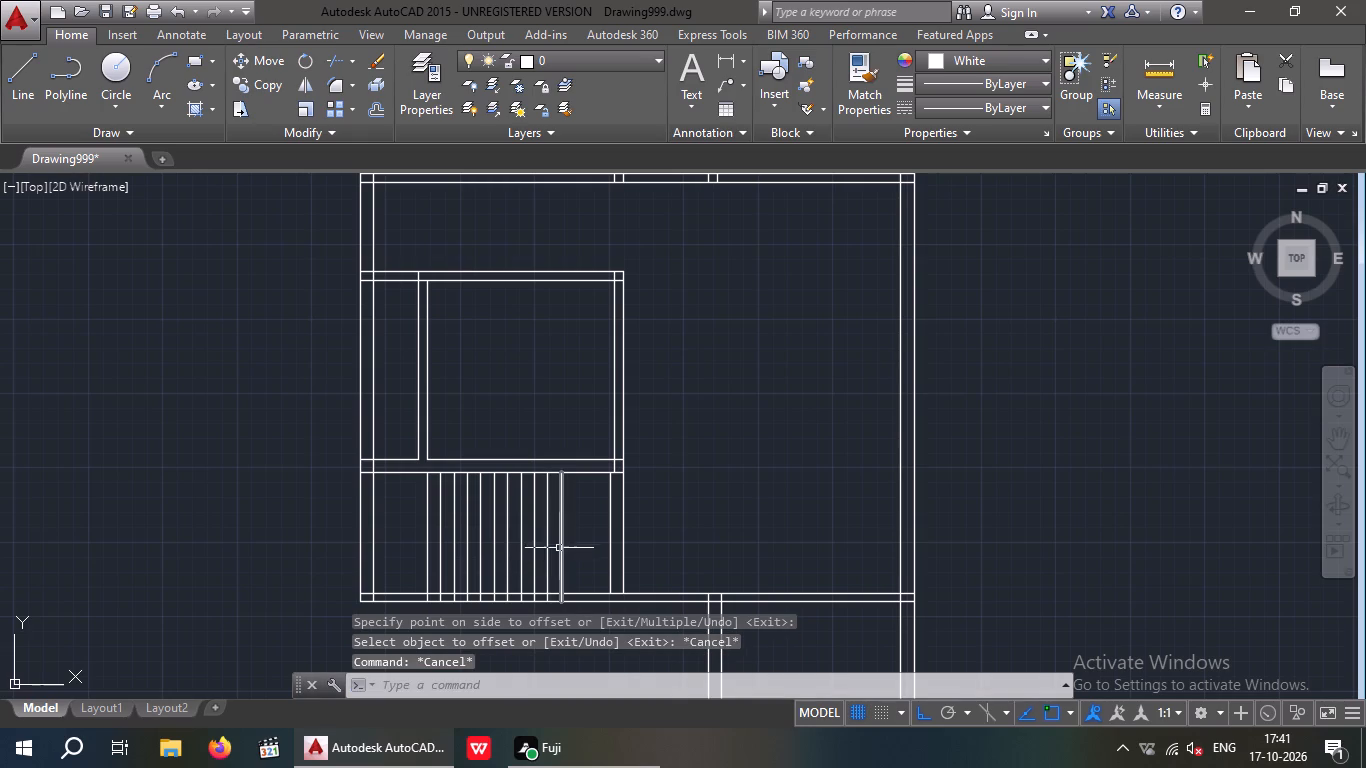
Delete the easternmost tread line in the staircase room.
{"action": "left_click", "coordinate": [559, 546]}
{"action": "key", "text": "Delete"}
{"action": "scroll", "coordinate": [578, 546], "scroll_direction": "down", "scroll_amount": 2}
{"action": "scroll", "coordinate": [566, 552], "scroll_direction": "up", "scroll_amount": 2}
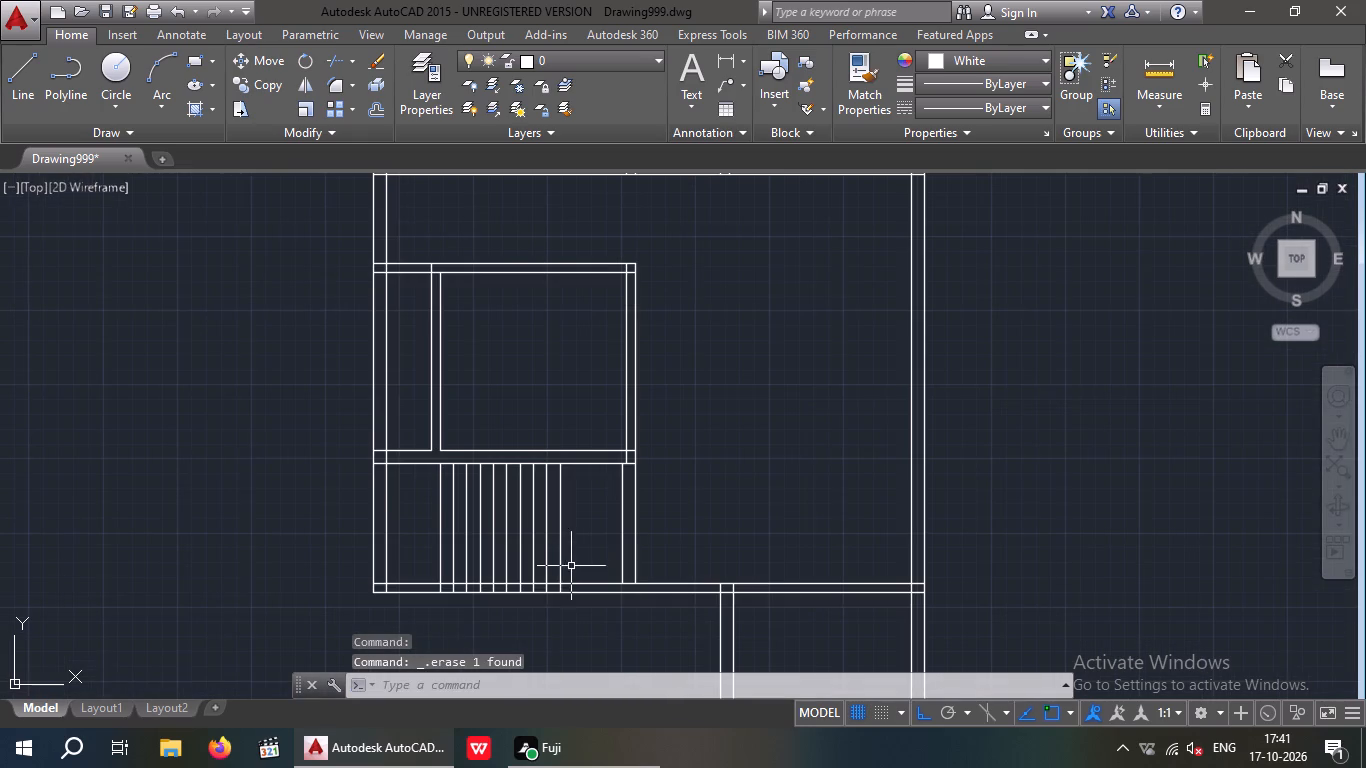
{"action": "middle_click", "coordinate": [566, 560]}
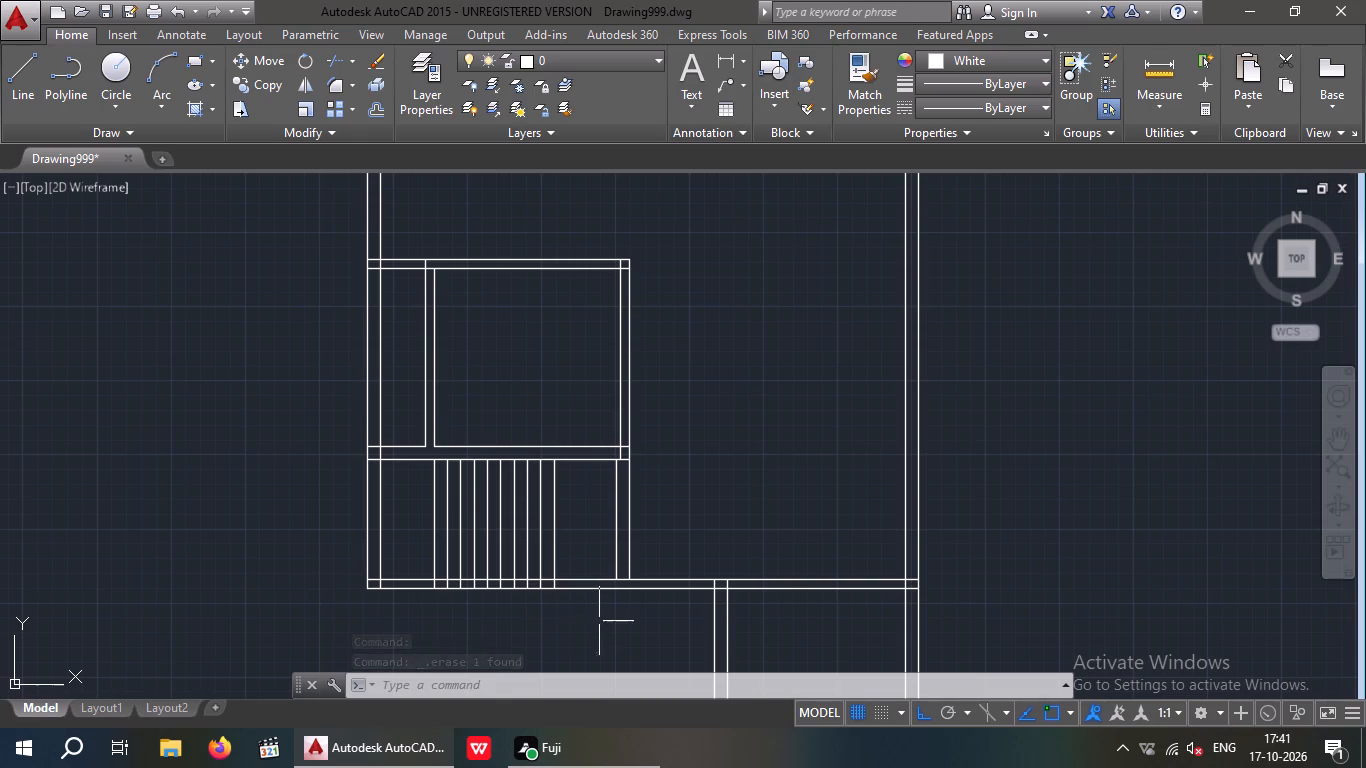
Extend both faces of the staircase room's east wall down to the south wall's outer face.
{"action": "key", "text": "e"}
{"action": "key", "text": "x"}
{"action": "key", "text": "space"}
{"action": "key", "text": "space"}
{"action": "left_click_drag", "start_coordinate": [670, 522], "coordinate": [610, 539]}
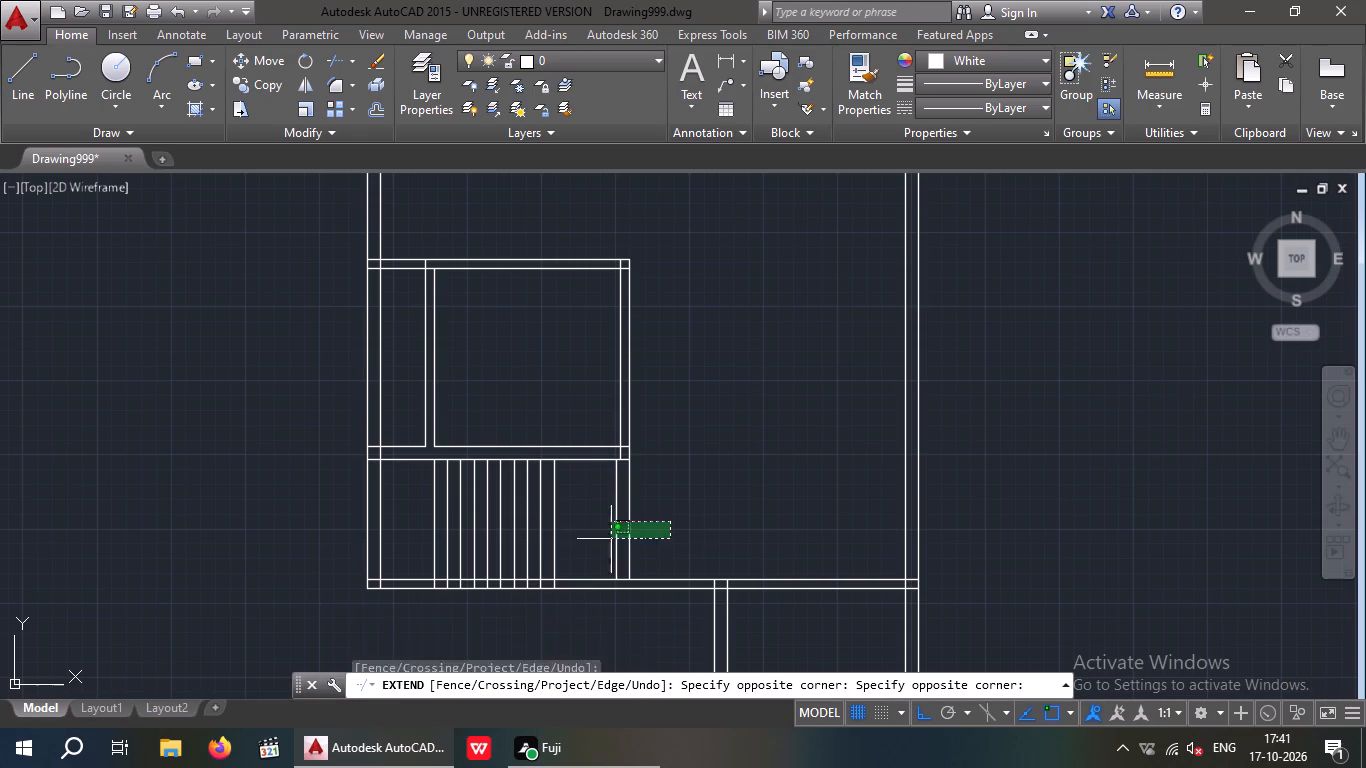
{"action": "left_click", "coordinate": [598, 545]}
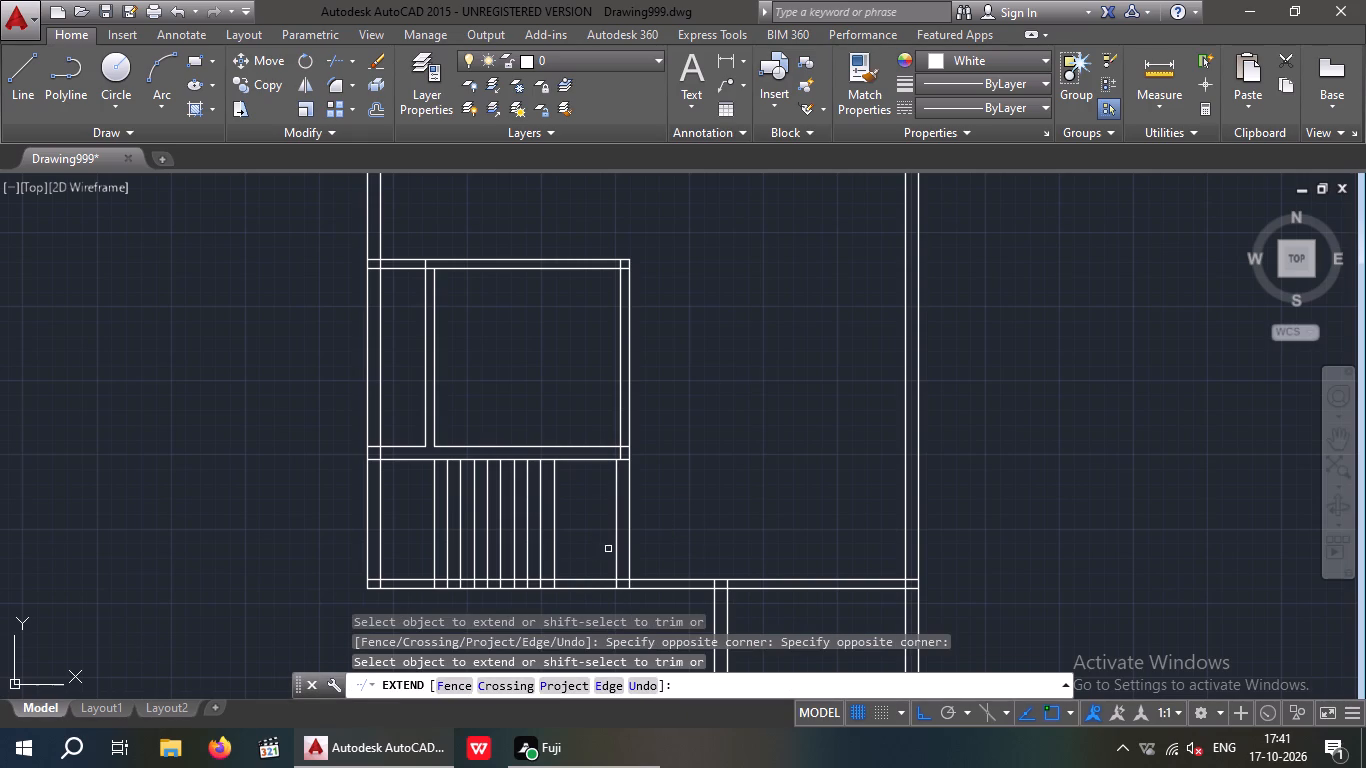
{"action": "key", "text": "Escape"}
{"action": "key", "text": "Escape"}
{"action": "key", "text": "Escape"}
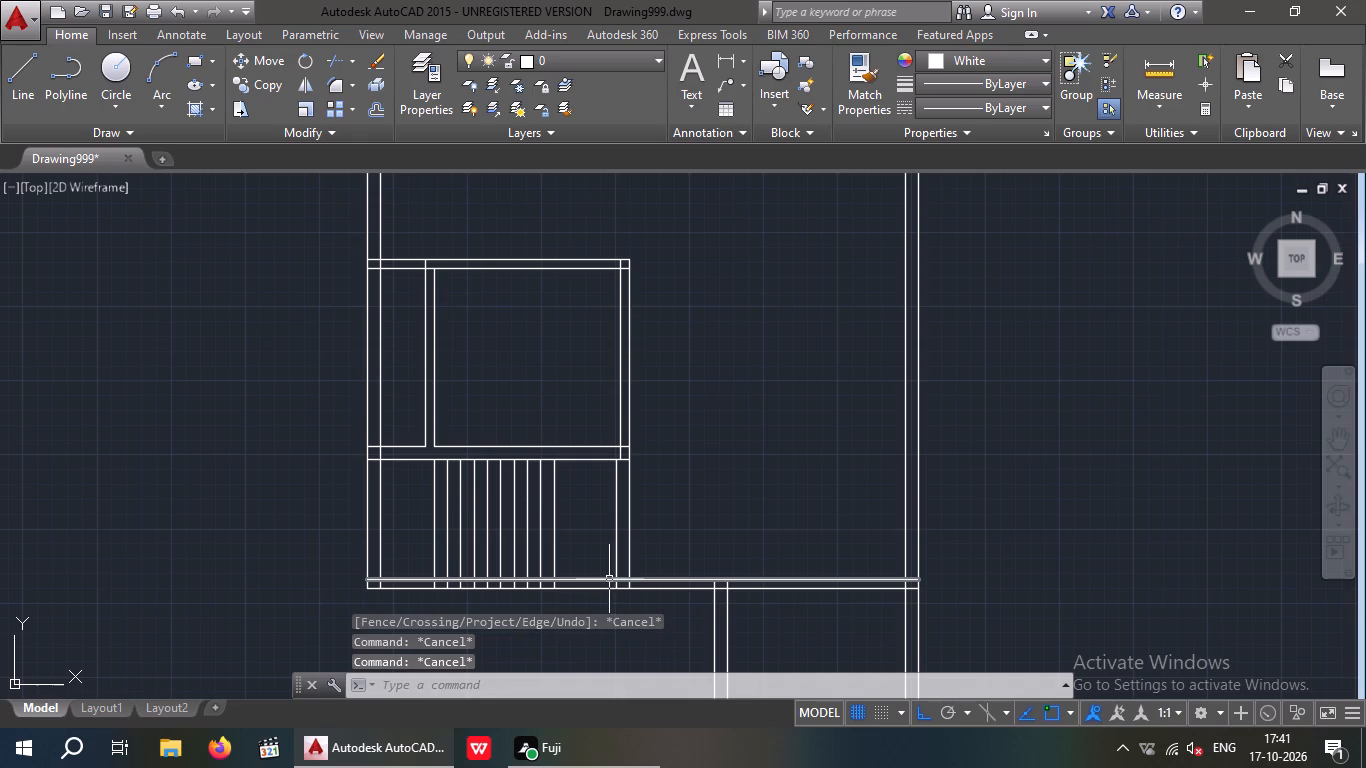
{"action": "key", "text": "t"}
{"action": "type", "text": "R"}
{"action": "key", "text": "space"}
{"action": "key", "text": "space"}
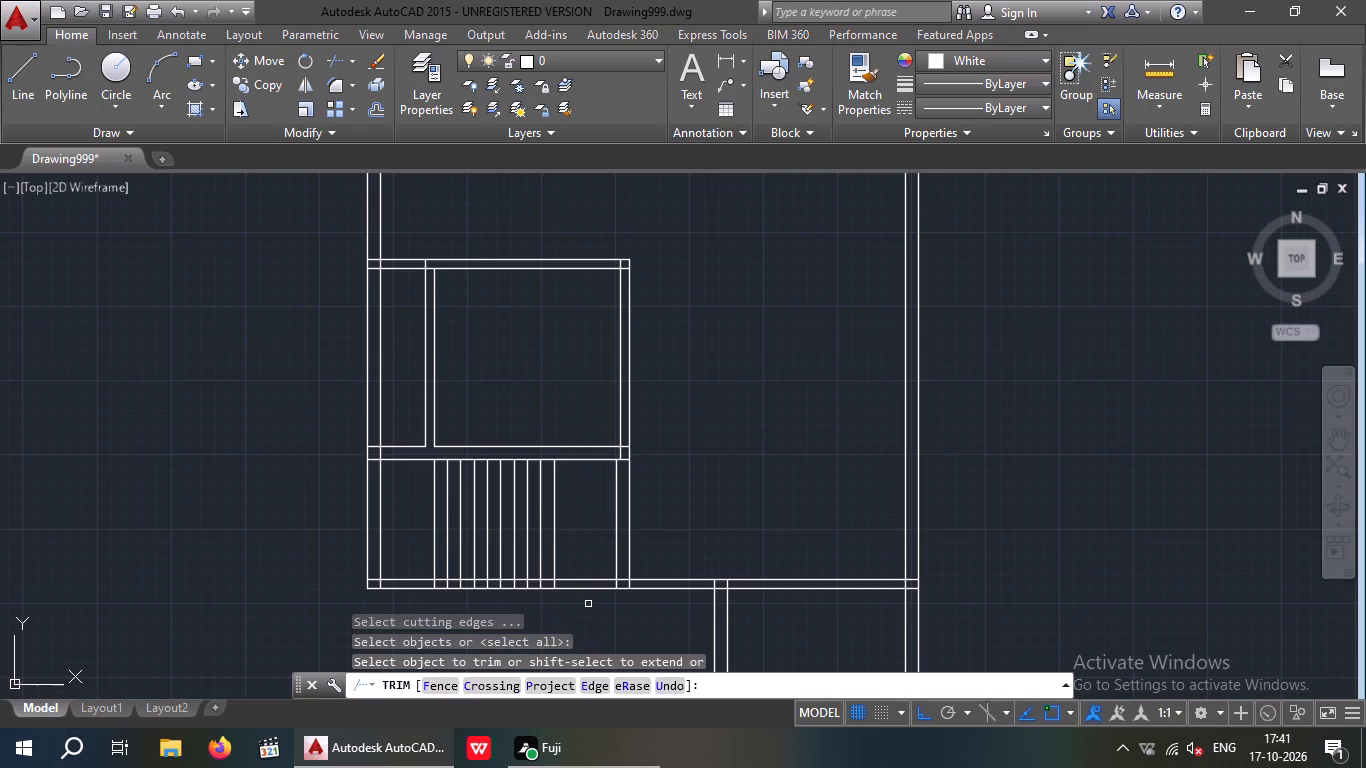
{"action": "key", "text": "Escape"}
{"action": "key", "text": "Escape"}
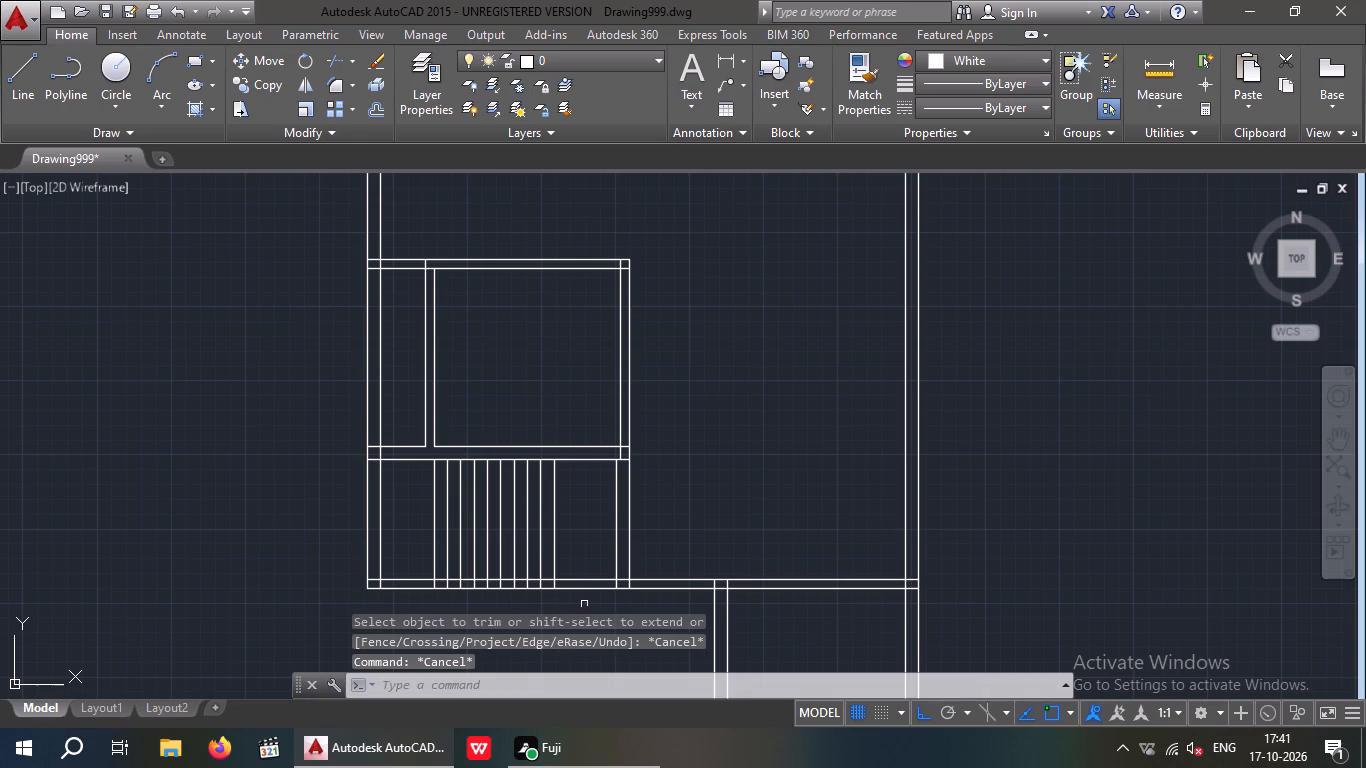
Offset the easternmost remaining tread line 9" east.
{"action": "key", "text": "o"}
{"action": "key", "text": "Return"}
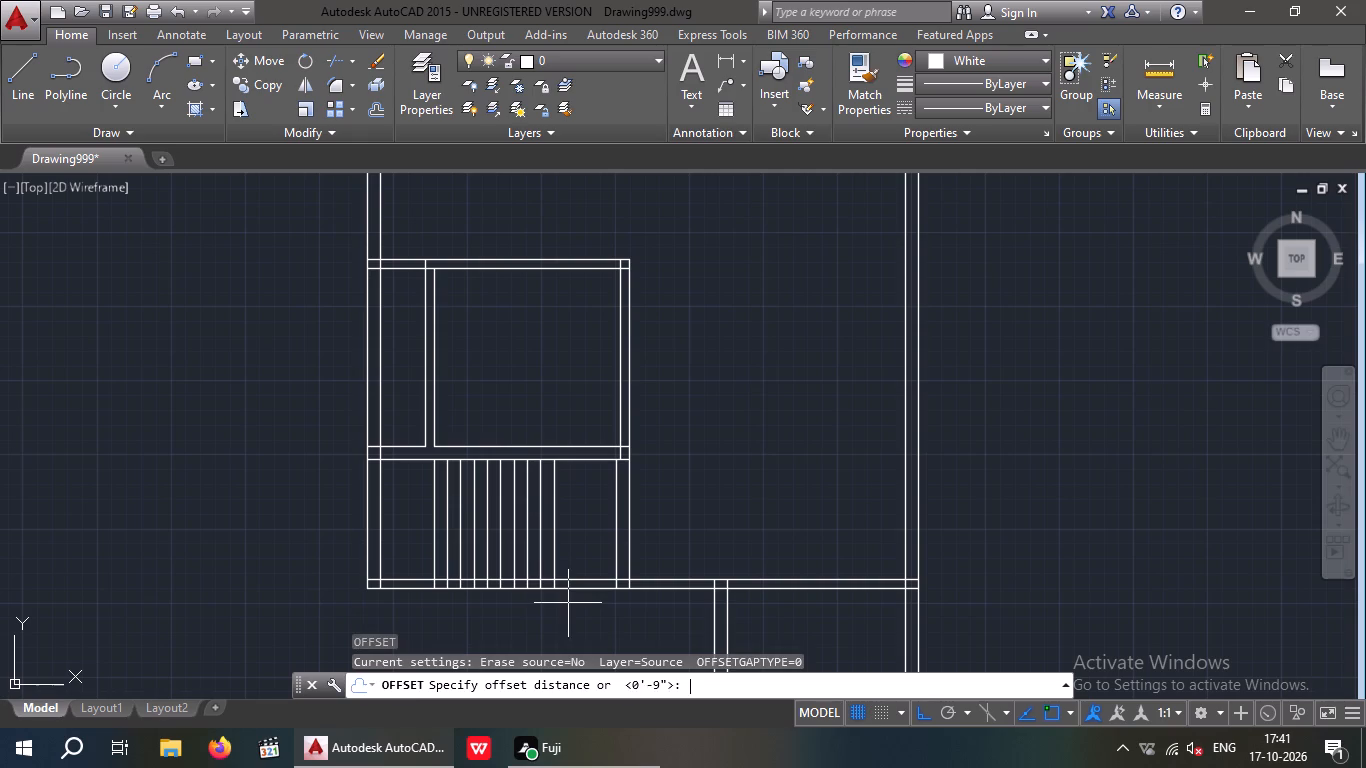
{"action": "key", "text": "9"}
{"action": "key", "text": "shift+quotedbl"}
{"action": "key", "text": "Return"}
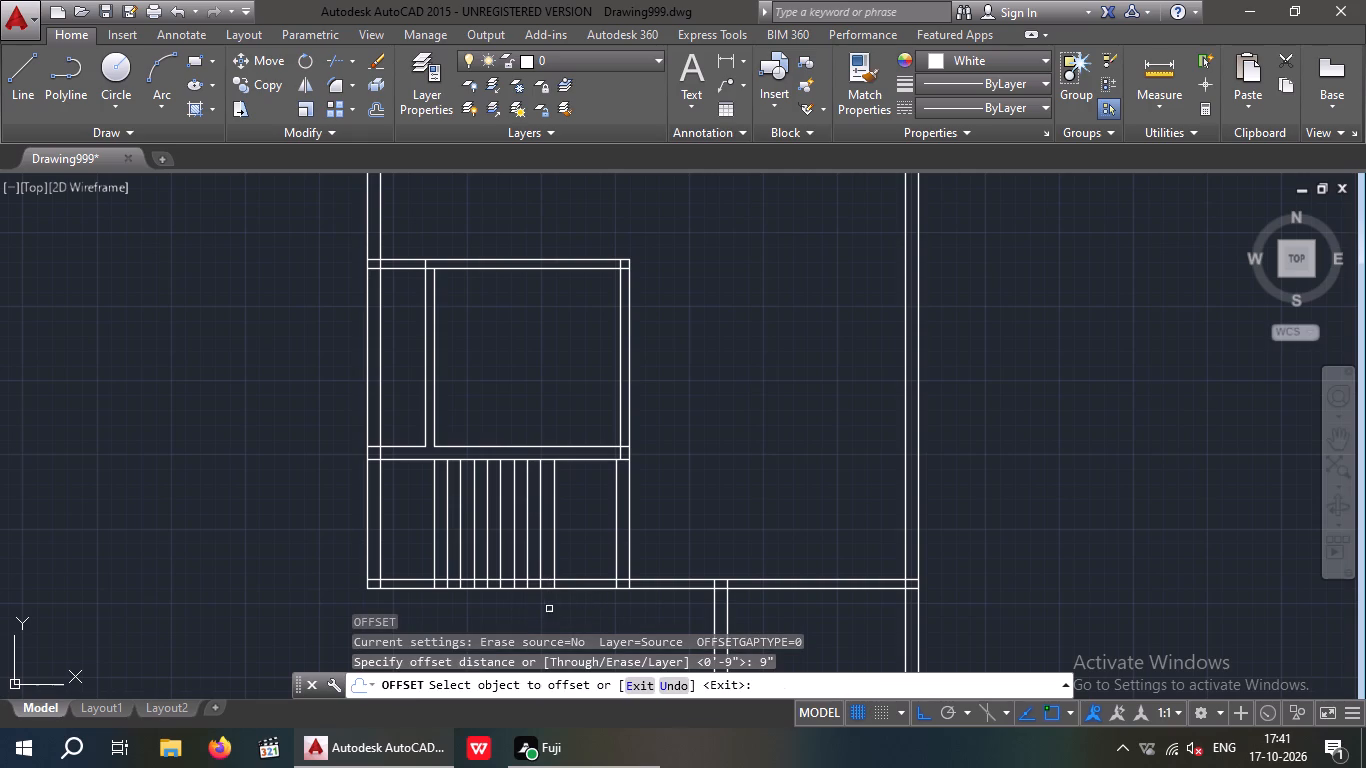
{"action": "left_click", "coordinate": [554, 569]}
{"action": "left_click", "coordinate": [602, 556]}
{"action": "key", "text": "Escape"}
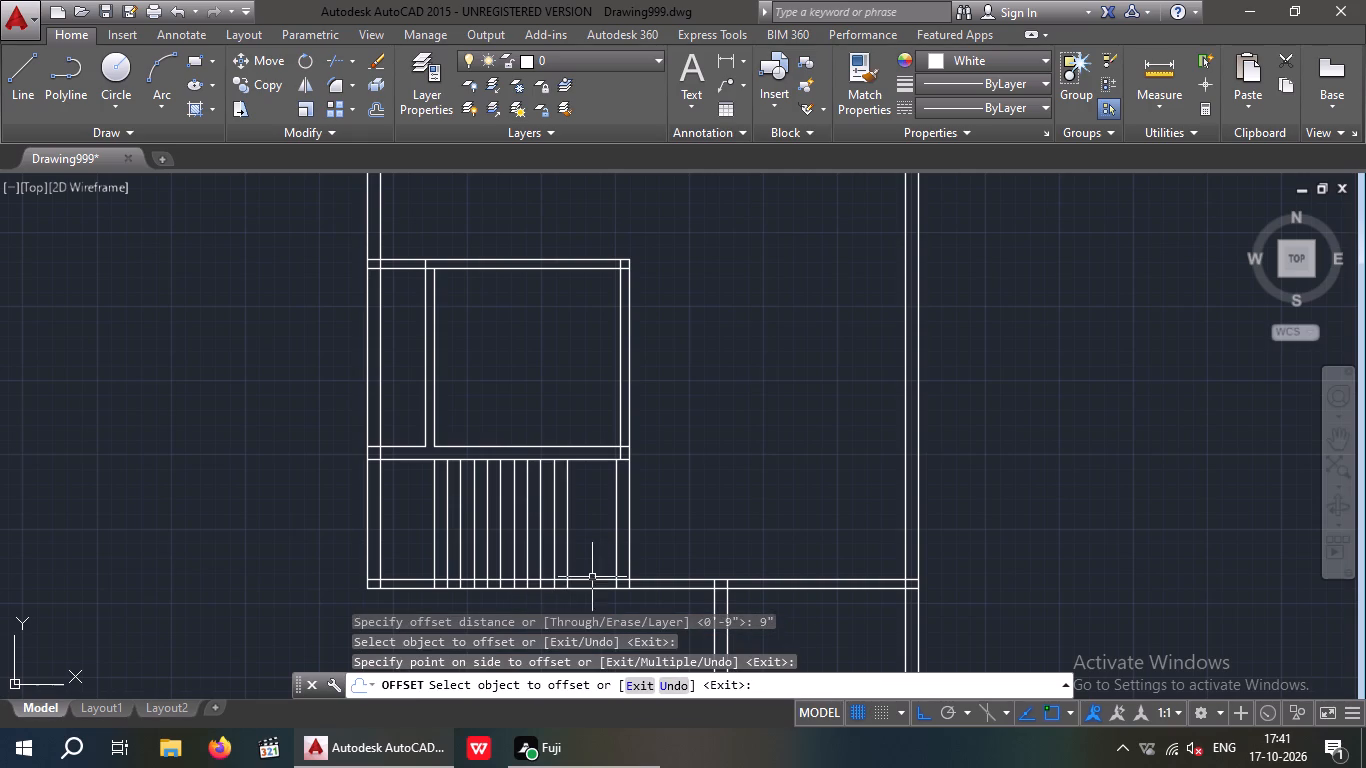
{"action": "key", "text": "Escape"}
Trim both south wall faces between the new 9" line and the staircase's east wall, and that line's part above the wall.
{"action": "key", "text": "t"}
{"action": "type", "text": "R"}
{"action": "key", "text": "space"}
{"action": "key", "text": "space"}
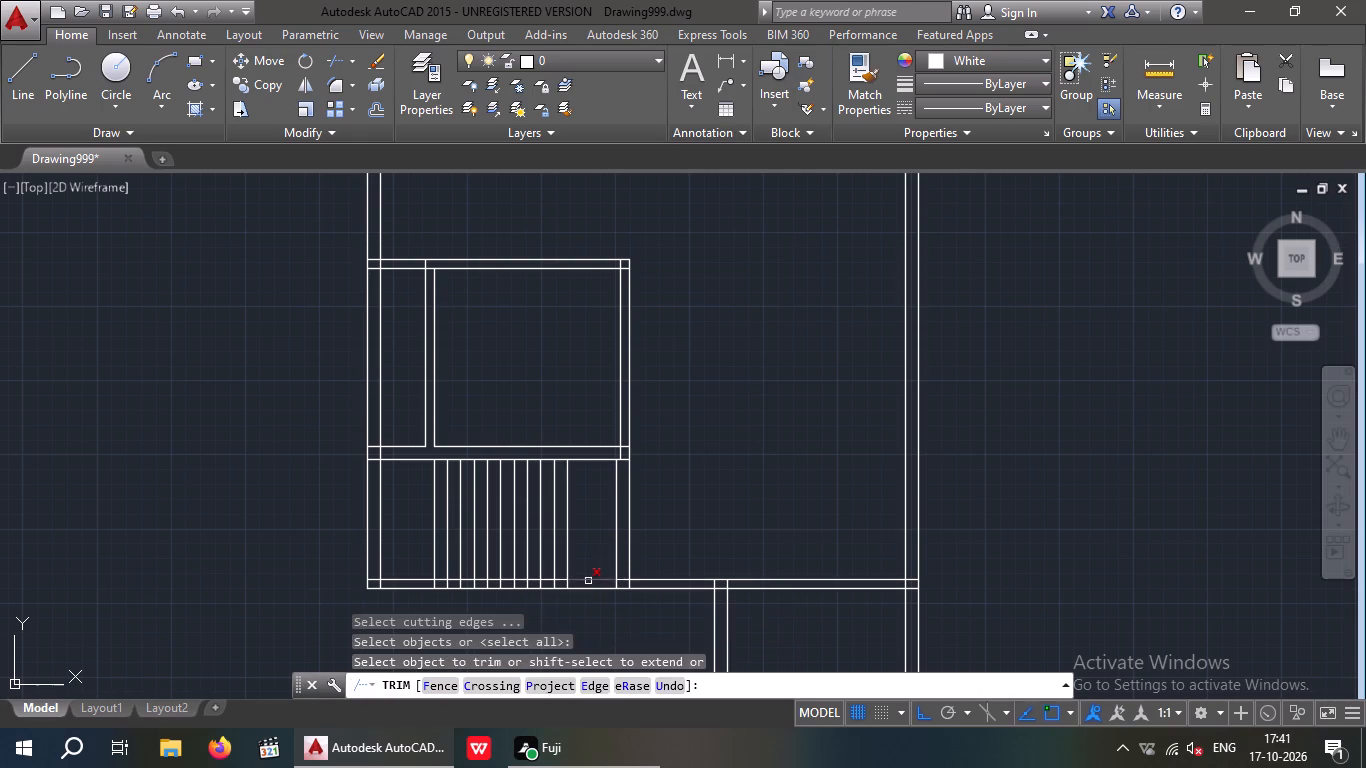
{"action": "left_click_drag", "start_coordinate": [597, 602], "coordinate": [589, 586]}
{"action": "left_click", "coordinate": [587, 577]}
{"action": "left_click", "coordinate": [567, 562]}
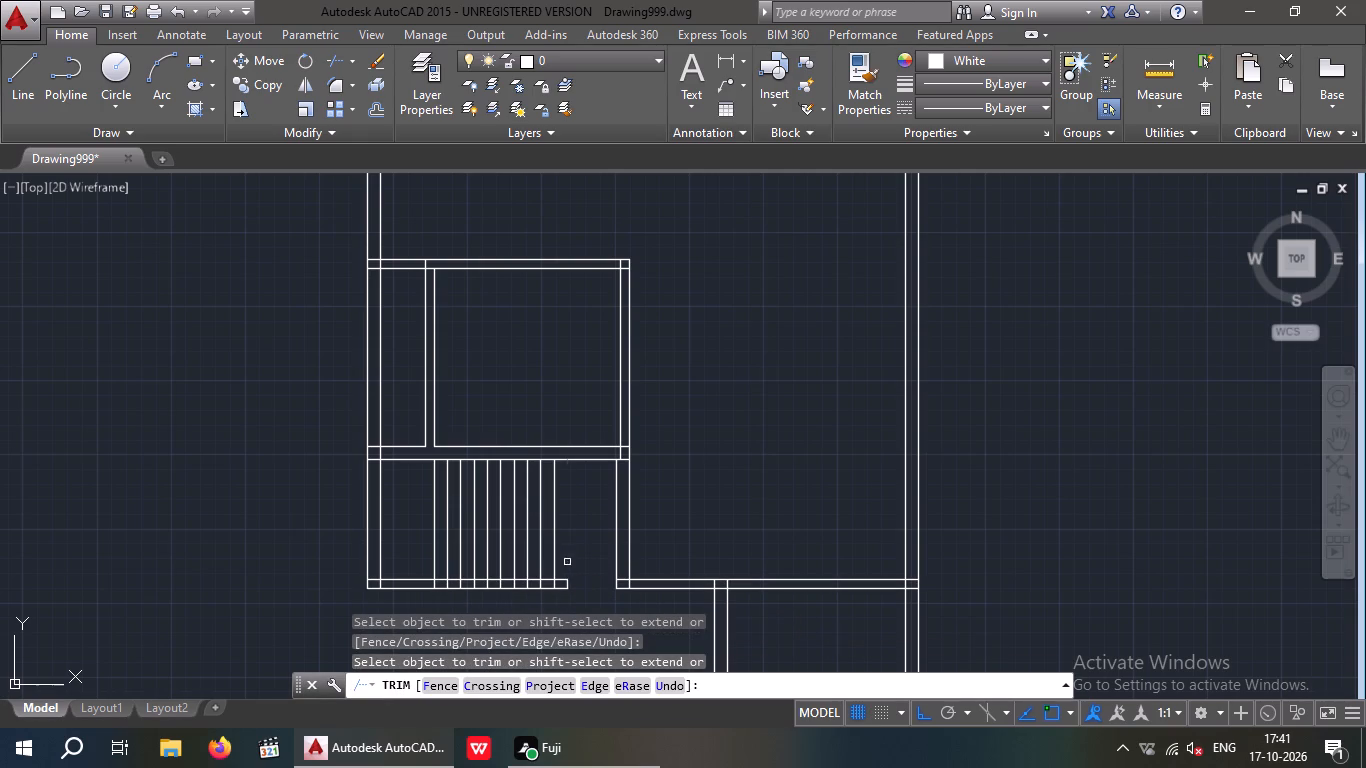
Trim the tread line ends crossing the south wall's thickness below the staircase.
{"action": "middle_click_drag", "start_coordinate": [493, 600], "coordinate": [517, 548]}
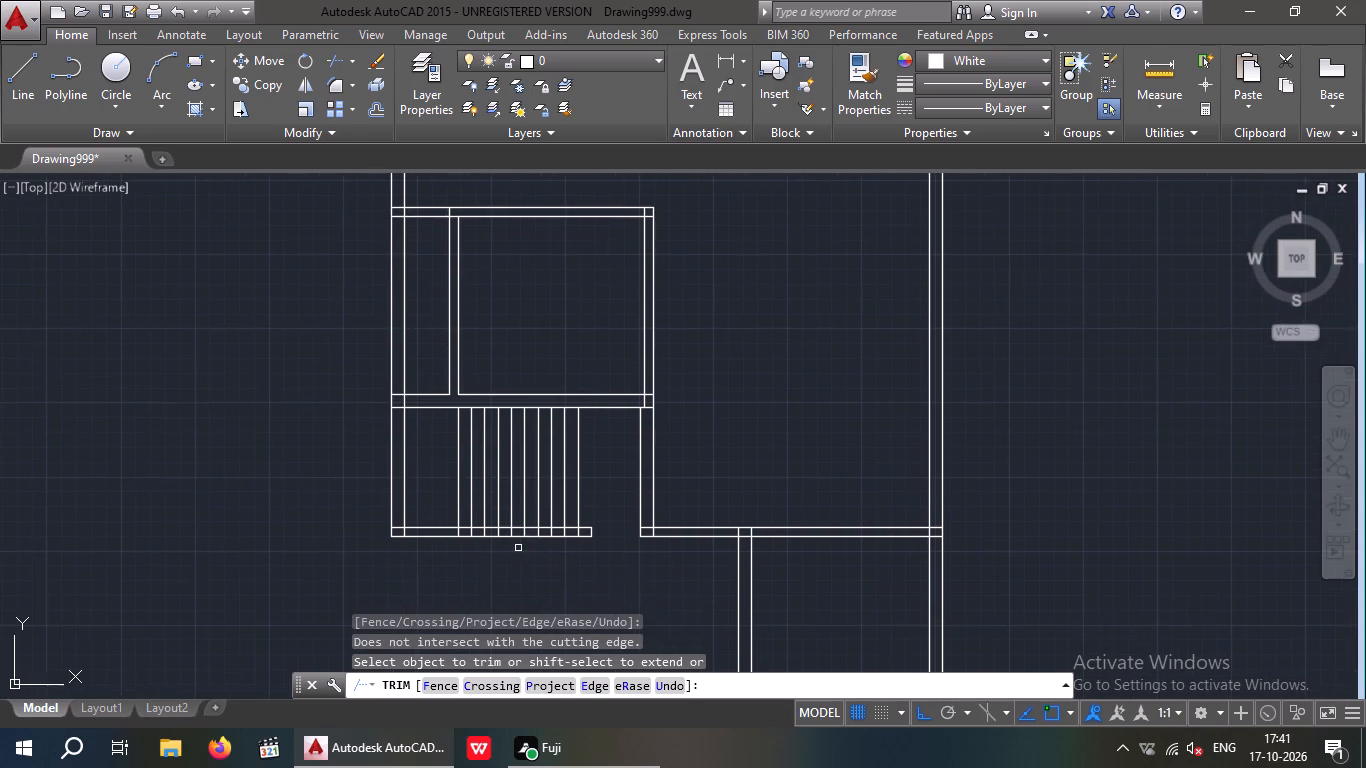
{"action": "scroll", "coordinate": [540, 539], "scroll_direction": "up", "scroll_amount": 3}
{"action": "left_click_drag", "start_coordinate": [689, 510], "coordinate": [602, 530]}
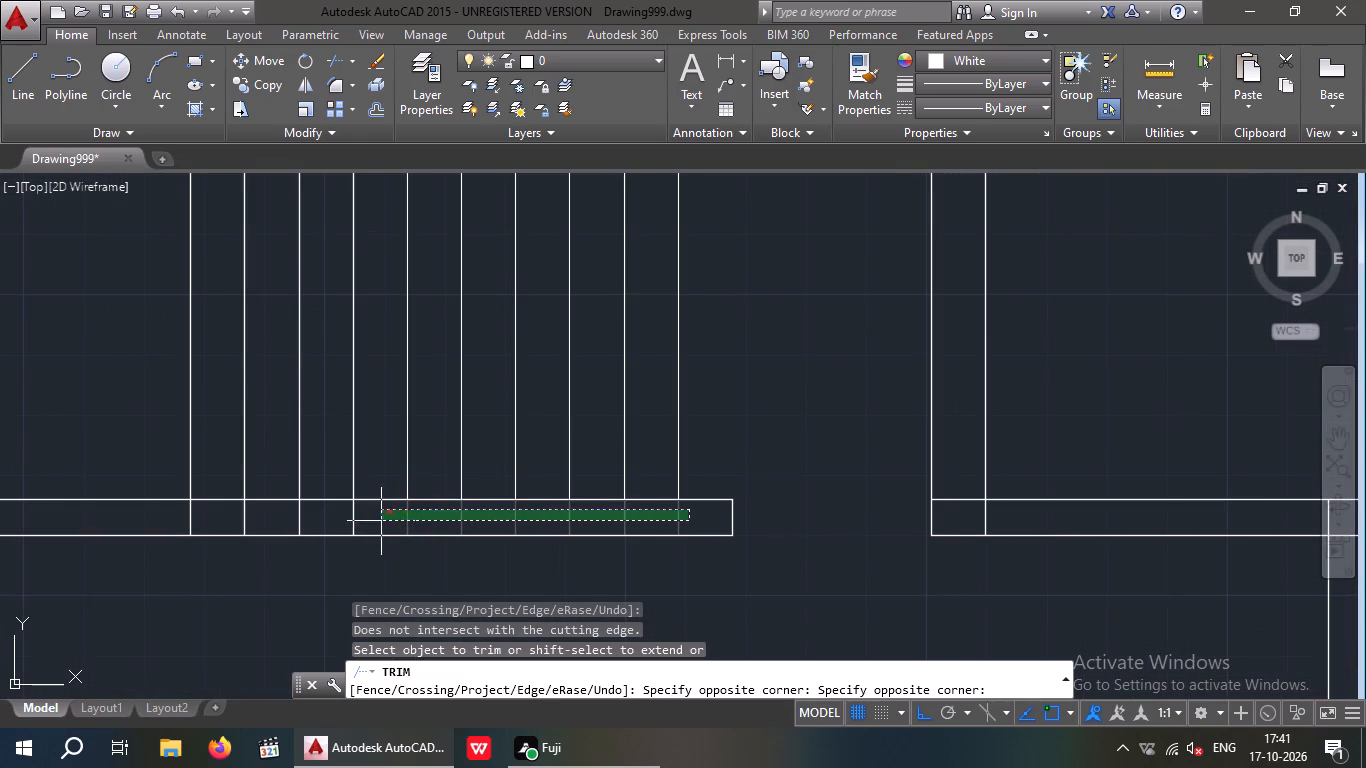
{"action": "left_click", "coordinate": [159, 521]}
{"action": "scroll", "coordinate": [252, 529], "scroll_direction": "down", "scroll_amount": 2}
{"action": "middle_click_drag", "start_coordinate": [257, 554], "coordinate": [263, 608]}
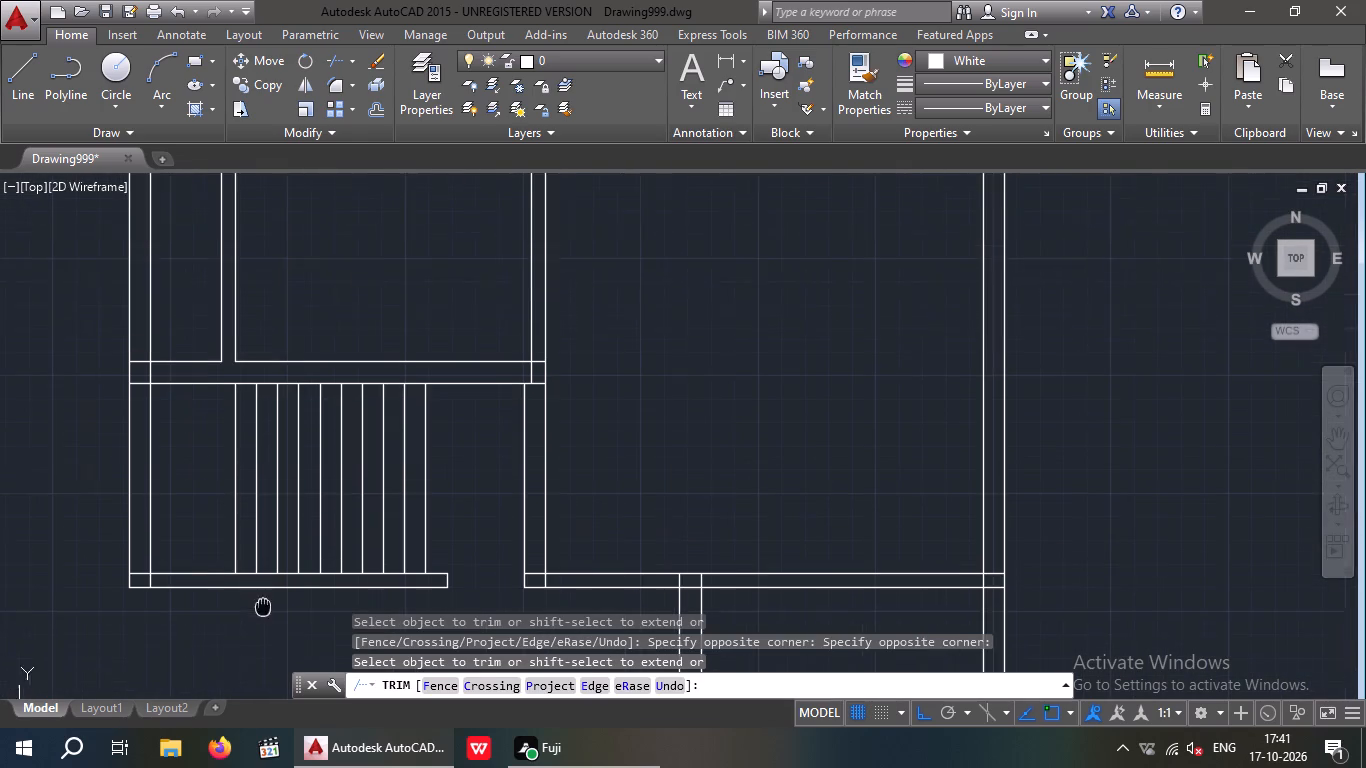
{"action": "middle_click_drag", "start_coordinate": [263, 608], "coordinate": [264, 612]}
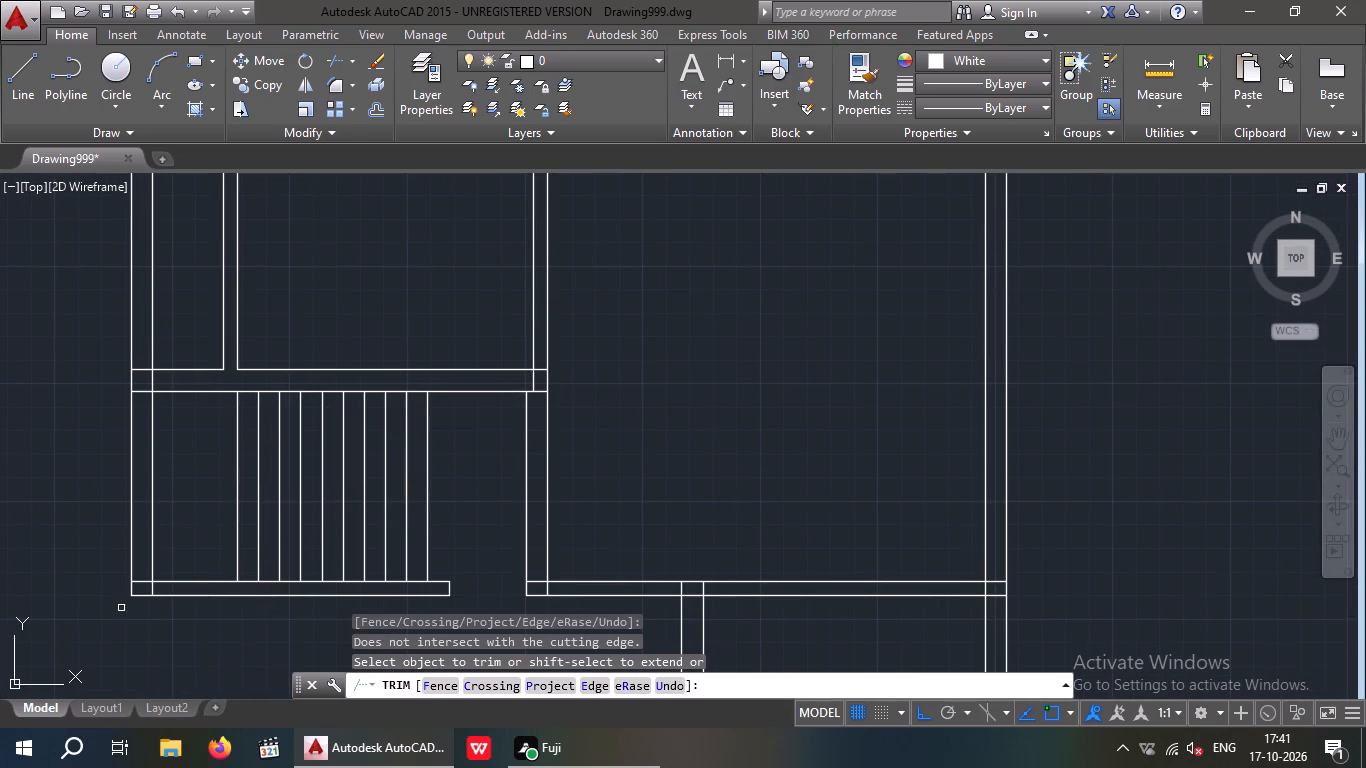
Trim the inner-face line pieces crossing the wall thickness at the staircase room's southwest corner.
{"action": "scroll", "coordinate": [121, 605], "scroll_direction": "up", "scroll_amount": 3}
{"action": "left_click_drag", "start_coordinate": [273, 547], "coordinate": [187, 553]}
{"action": "left_click", "coordinate": [187, 553]}
{"action": "left_click_drag", "start_coordinate": [204, 552], "coordinate": [203, 539]}
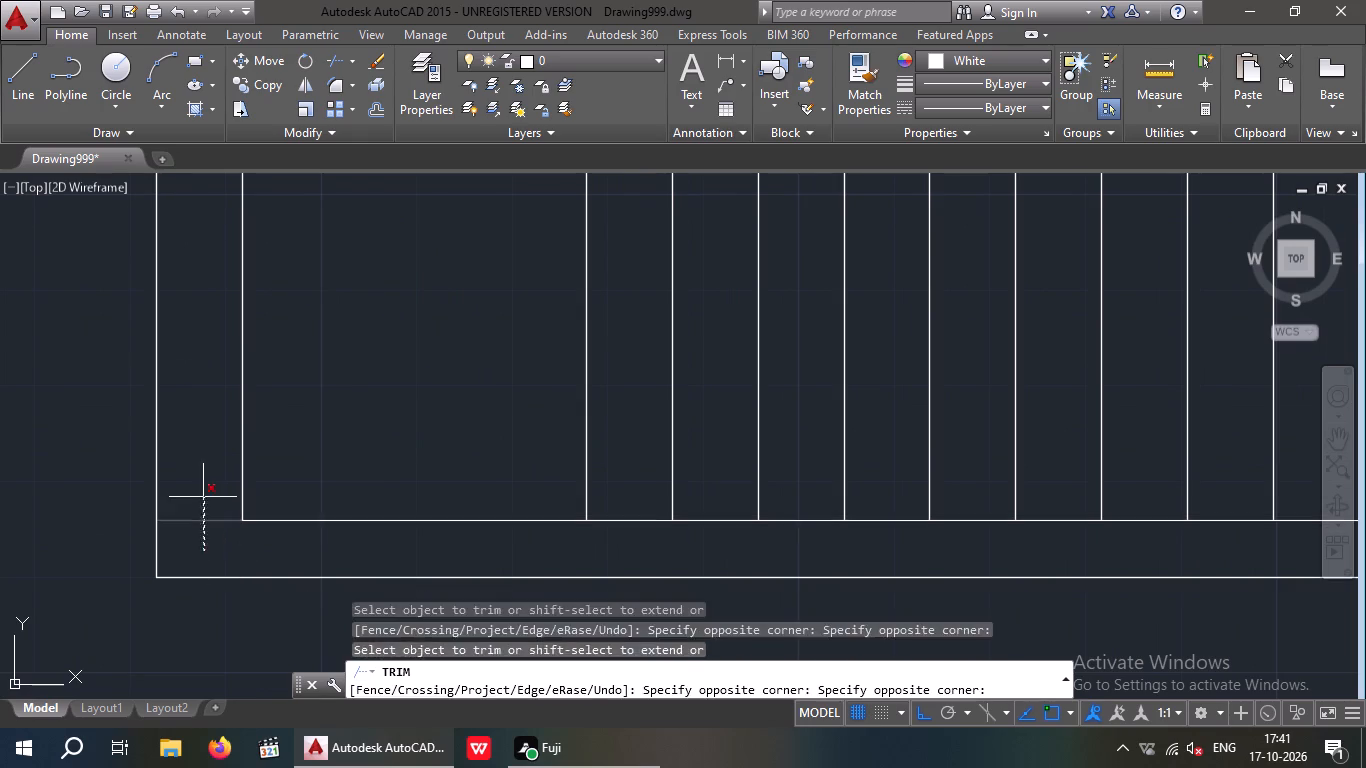
{"action": "left_click", "coordinate": [203, 497]}
Trim the south wall's inner-face piece between the two faces of the staircase room's east wall.
{"action": "scroll", "coordinate": [195, 501], "scroll_direction": "down", "scroll_amount": 3}
{"action": "middle_click_drag", "start_coordinate": [239, 545], "coordinate": [49, 583]}
{"action": "scroll", "coordinate": [400, 549], "scroll_direction": "up", "scroll_amount": 3}
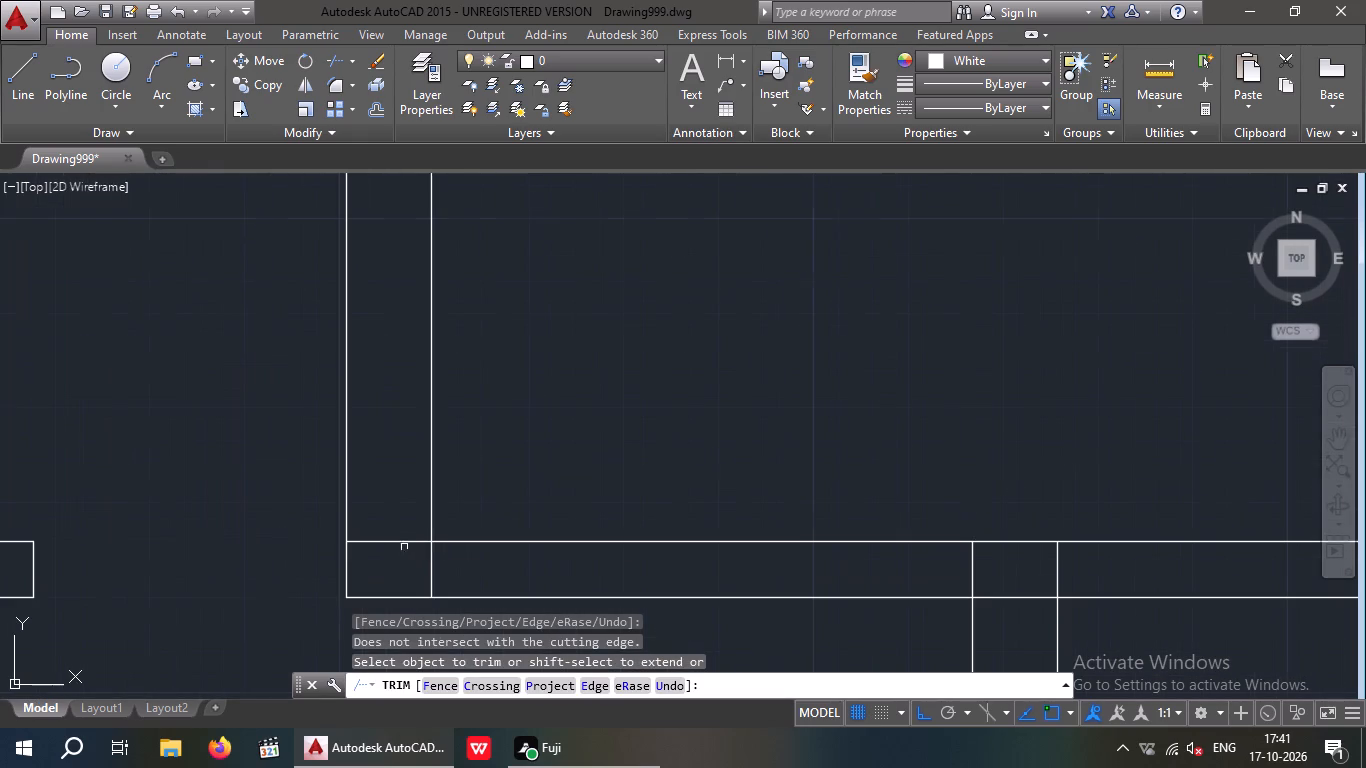
{"action": "left_click", "coordinate": [393, 549]}
{"action": "left_click_drag", "start_coordinate": [395, 563], "coordinate": [383, 519]}
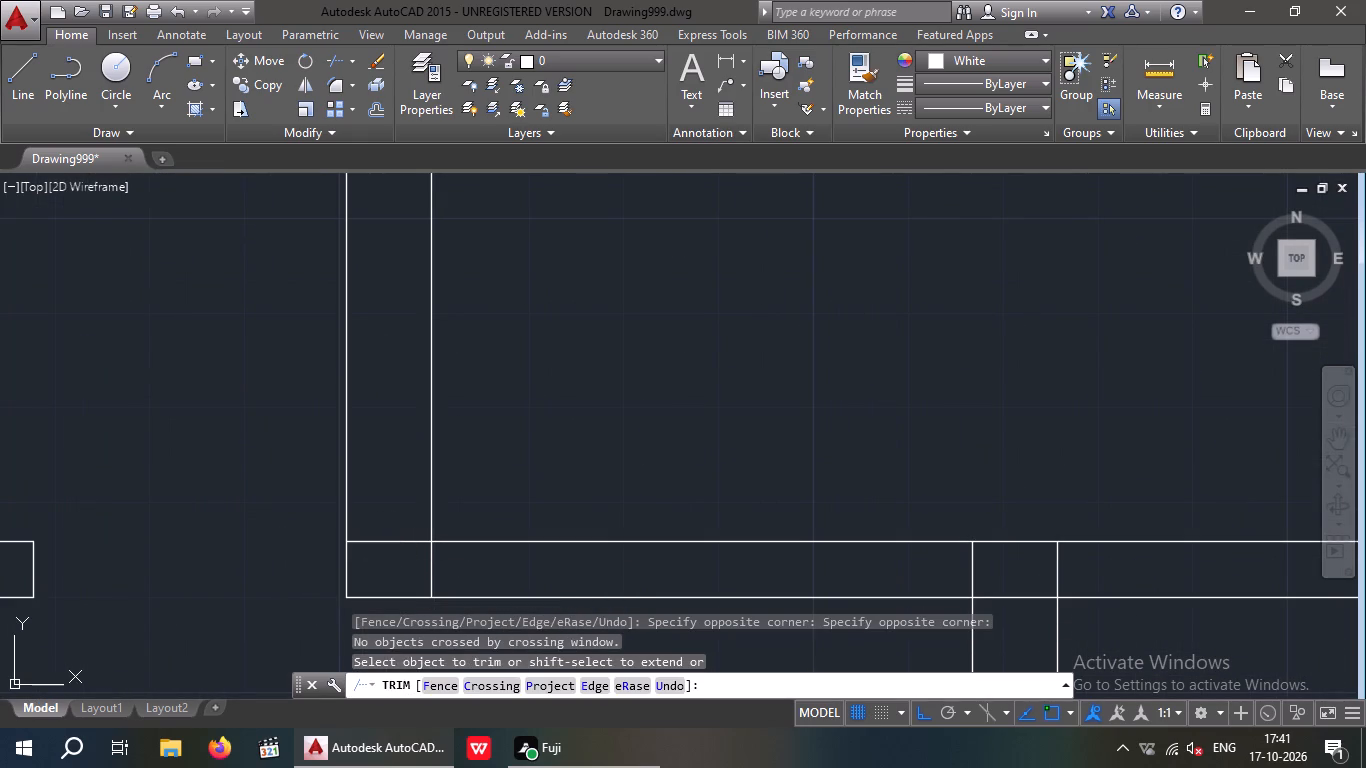
{"action": "left_click", "coordinate": [386, 540]}
{"action": "scroll", "coordinate": [384, 533], "scroll_direction": "down", "scroll_amount": 1}
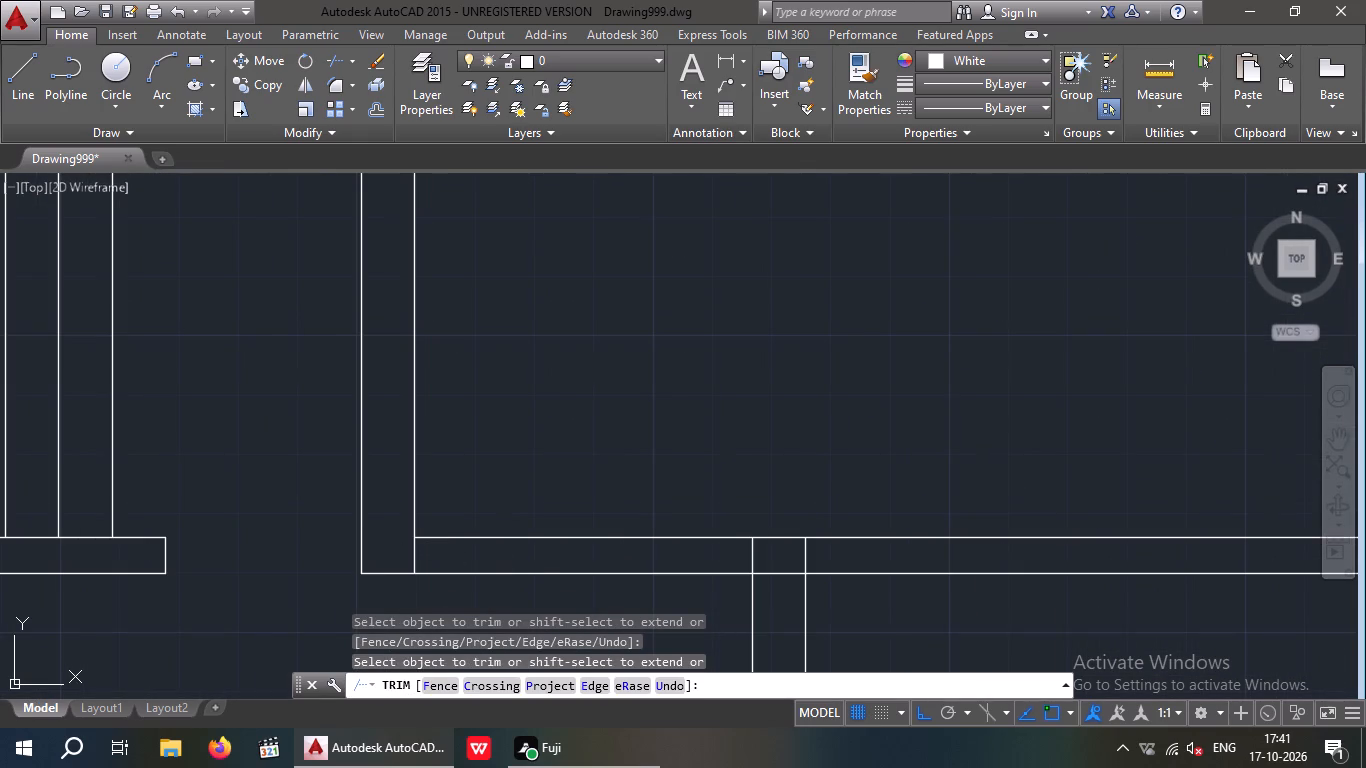
{"action": "middle_click_drag", "start_coordinate": [563, 576], "coordinate": [501, 510]}
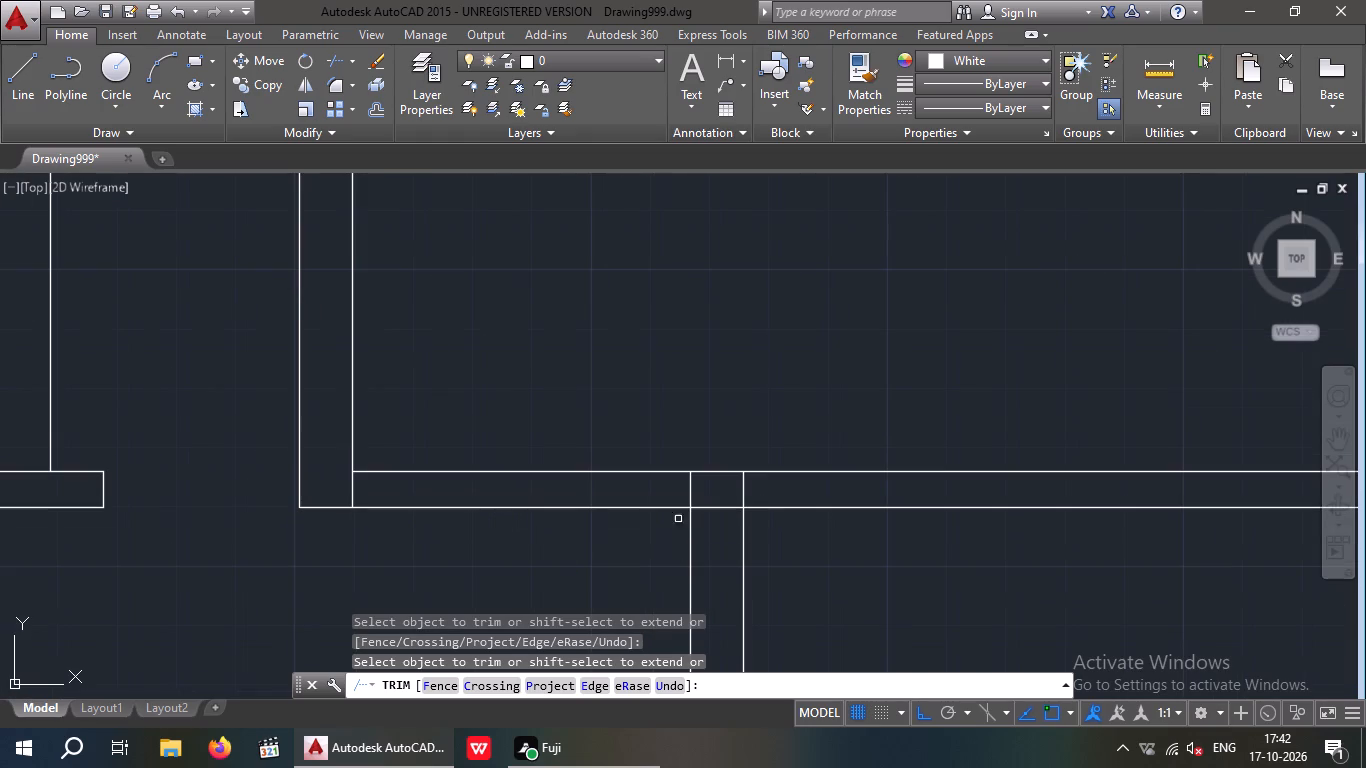
{"action": "key", "text": "Escape"}
{"action": "key", "text": "Escape"}
{"action": "scroll", "coordinate": [542, 540], "scroll_direction": "down", "scroll_amount": 2}
{"action": "middle_click_drag", "start_coordinate": [542, 537], "coordinate": [522, 466]}
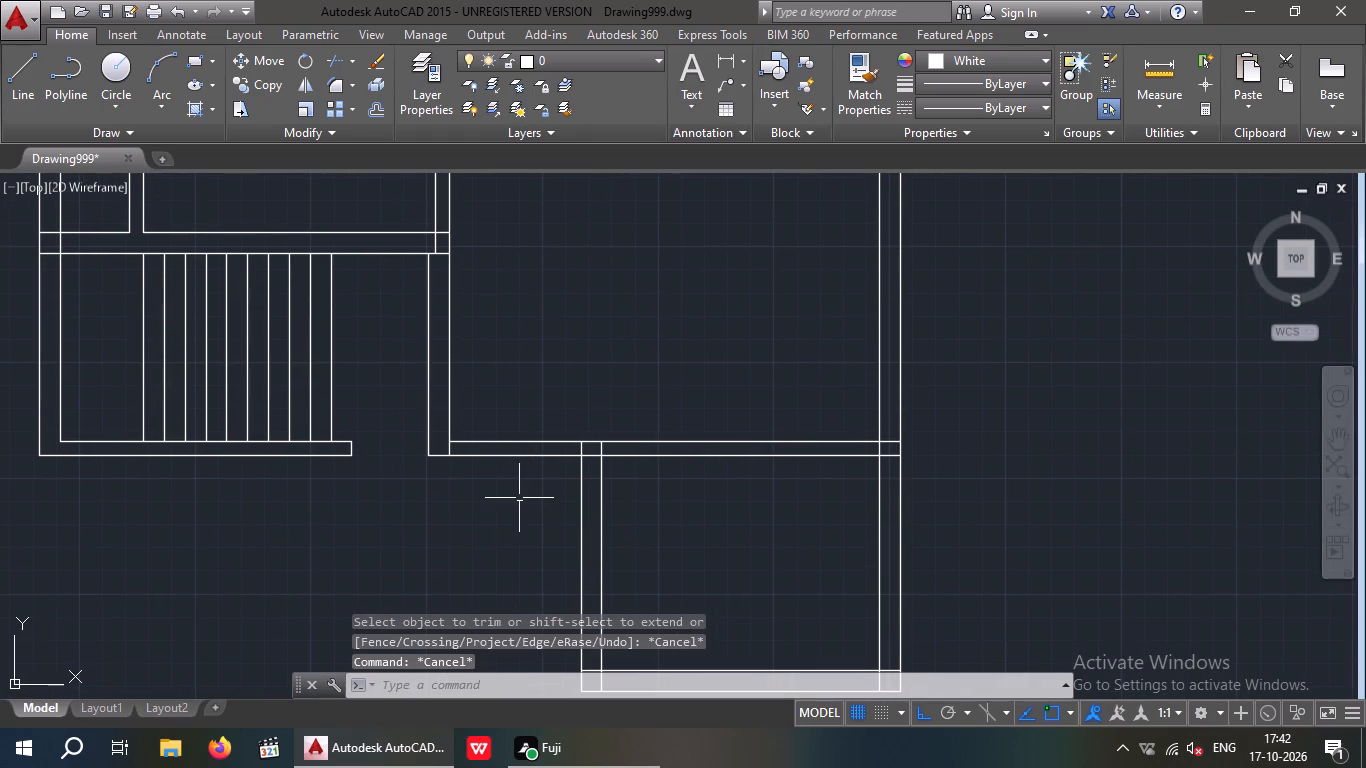
Save the drawing.
{"action": "key", "text": "ctrl+s"}
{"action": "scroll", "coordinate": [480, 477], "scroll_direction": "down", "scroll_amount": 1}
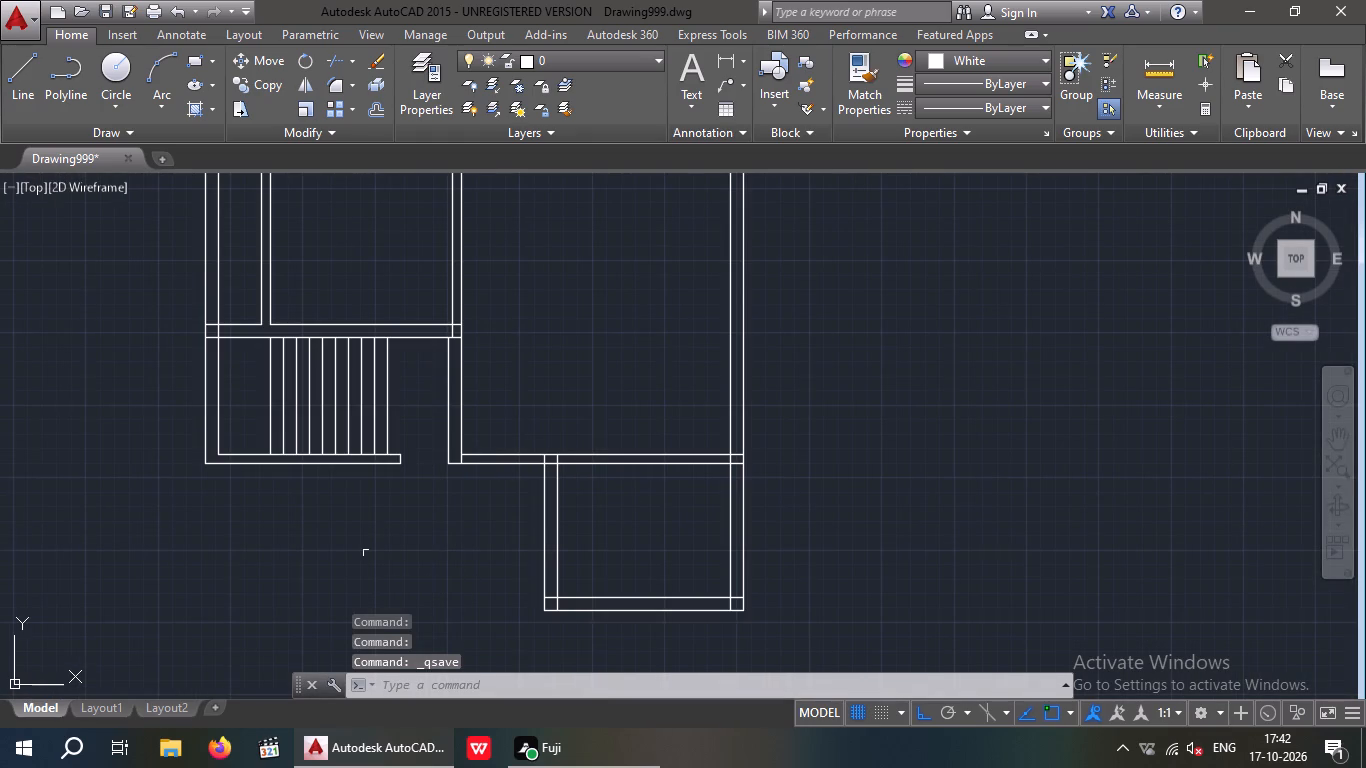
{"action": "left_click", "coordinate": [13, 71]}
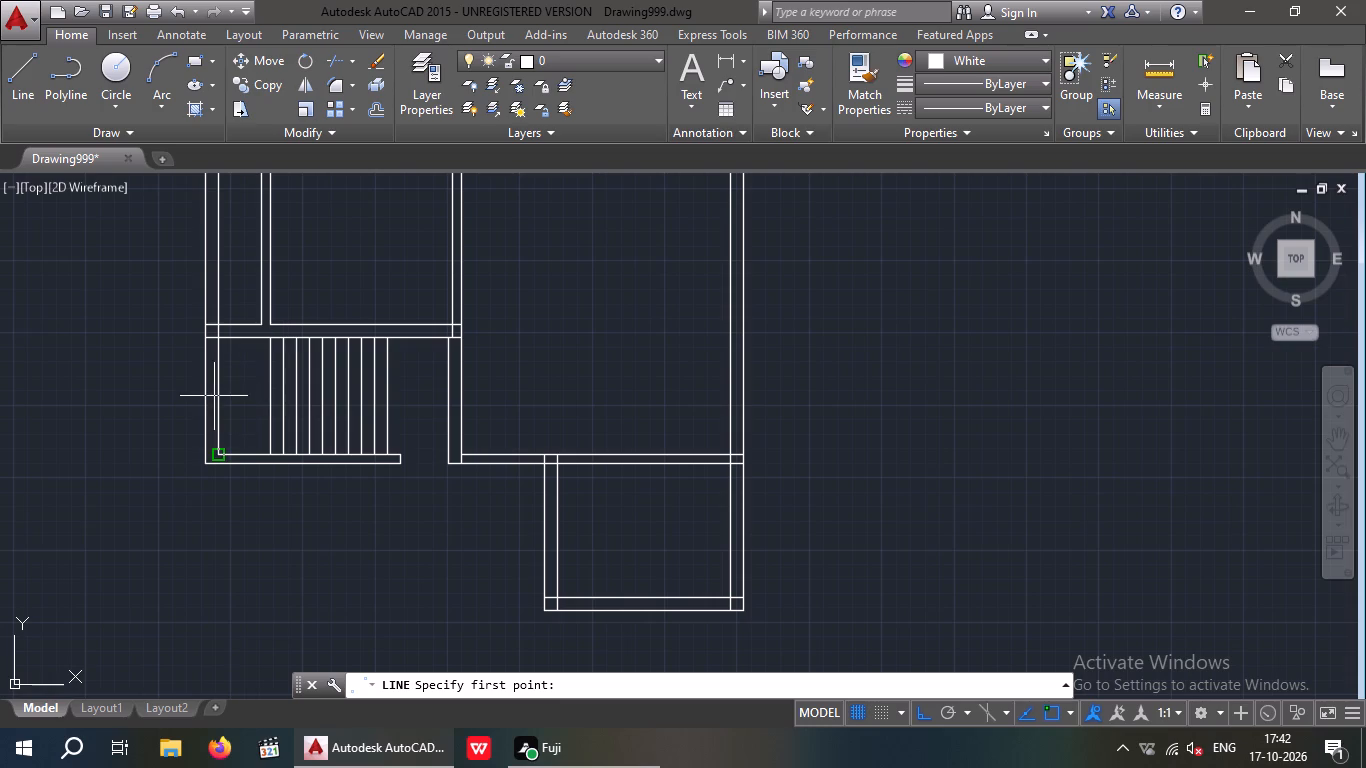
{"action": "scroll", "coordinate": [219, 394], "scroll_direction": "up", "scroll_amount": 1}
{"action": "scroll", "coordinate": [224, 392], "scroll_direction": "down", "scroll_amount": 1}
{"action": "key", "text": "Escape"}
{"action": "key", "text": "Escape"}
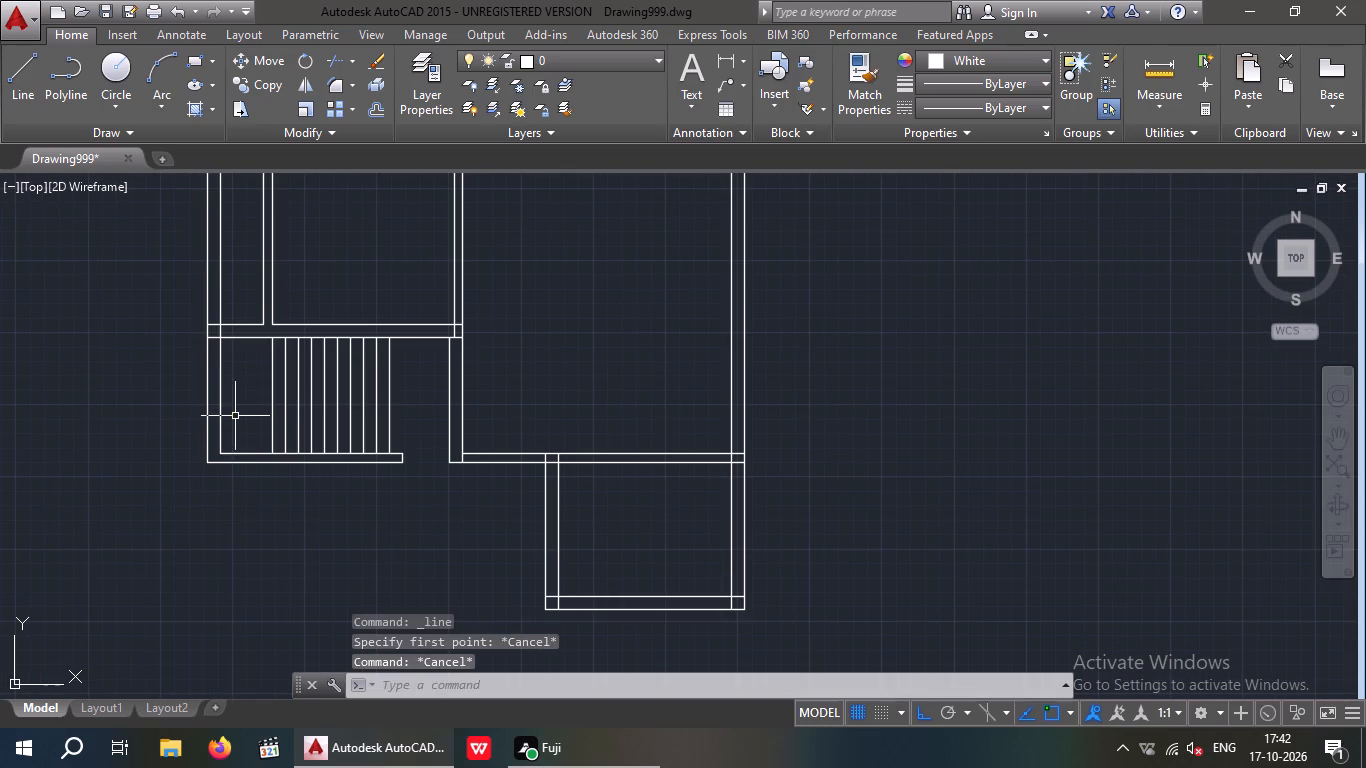
Trim the line pieces crossing the junction of the west wall and the cross wall north of the staircase.
{"action": "key", "text": "t"}
{"action": "key", "text": "r"}
{"action": "key", "text": "space"}
{"action": "key", "text": "space"}
{"action": "scroll", "coordinate": [214, 321], "scroll_direction": "up", "scroll_amount": 3}
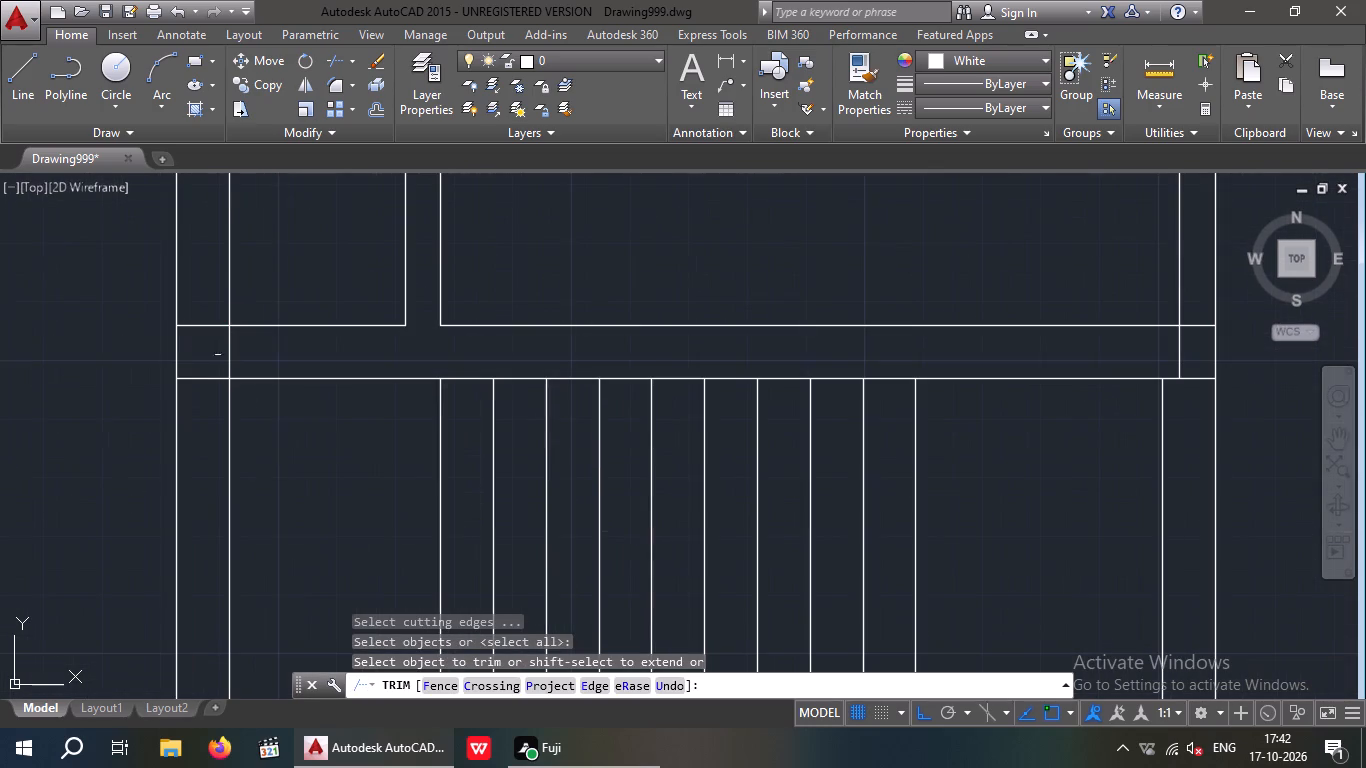
{"action": "left_click_drag", "start_coordinate": [205, 396], "coordinate": [208, 343]}
{"action": "left_click_drag", "start_coordinate": [209, 300], "coordinate": [209, 309]}
{"action": "left_click_drag", "start_coordinate": [263, 345], "coordinate": [202, 347]}
{"action": "left_click", "coordinate": [201, 347]}
{"action": "scroll", "coordinate": [261, 348], "scroll_direction": "down", "scroll_amount": 2}
{"action": "key", "text": "Escape"}
{"action": "key", "text": "Escape"}
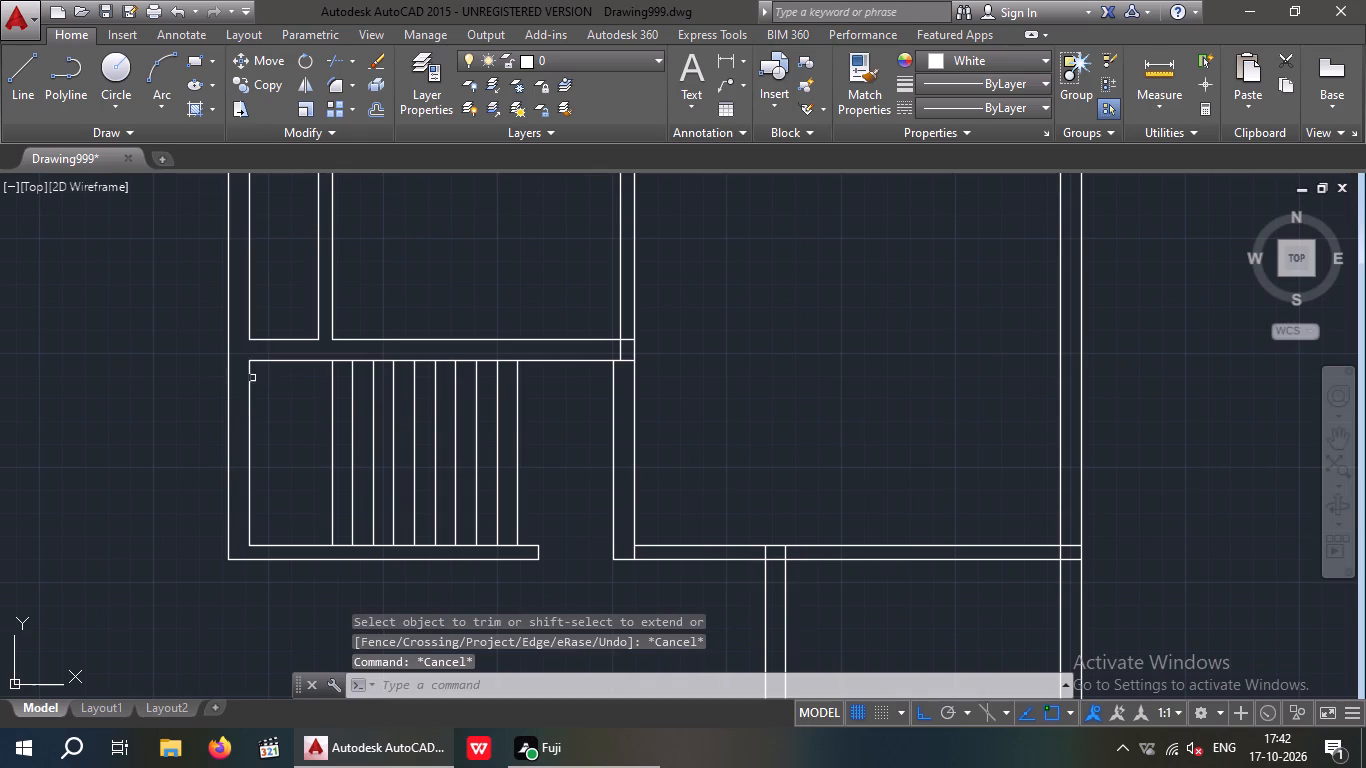
Draw a horizontal line about 11'7" long east from the midpoint of the staircase room's west wall inner face.
{"action": "key", "text": "l"}
{"action": "key", "text": "Return"}
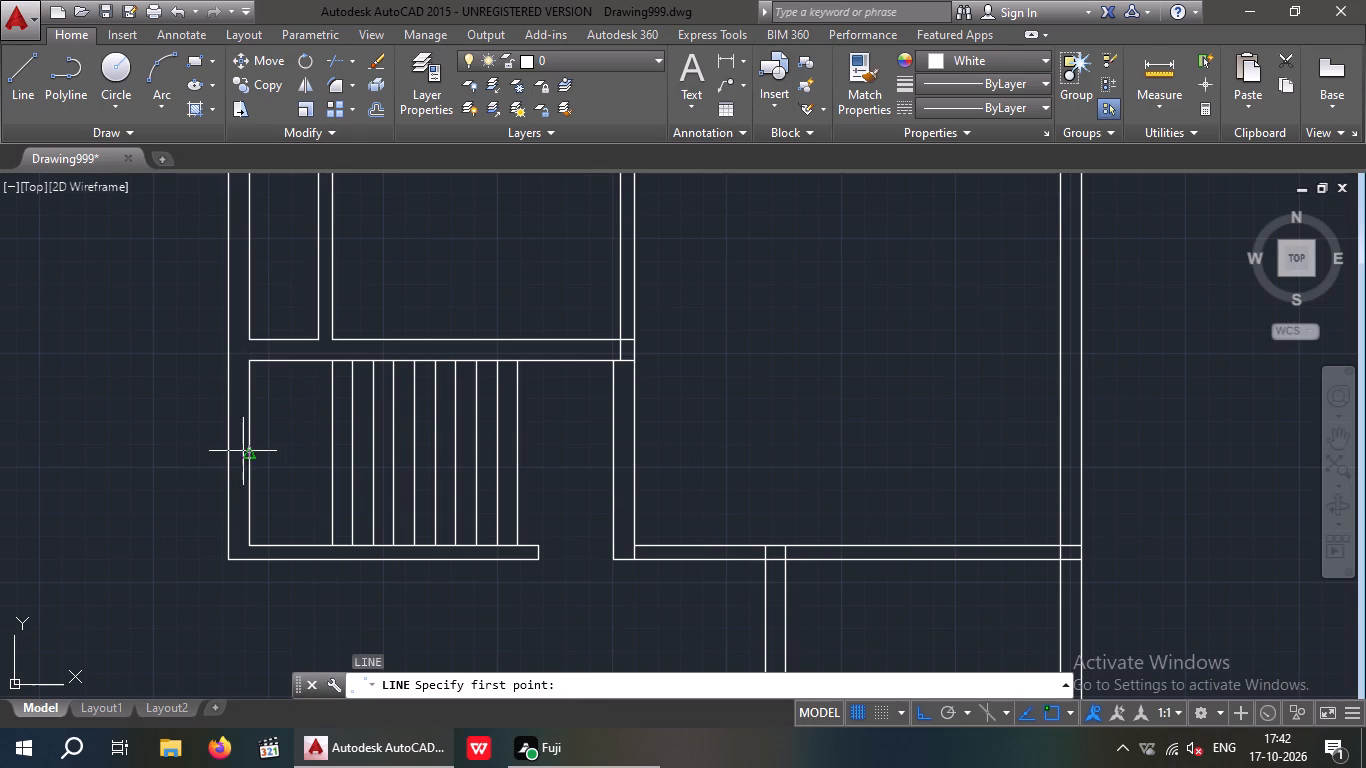
{"action": "left_click_drag", "start_coordinate": [243, 451], "coordinate": [259, 450]}
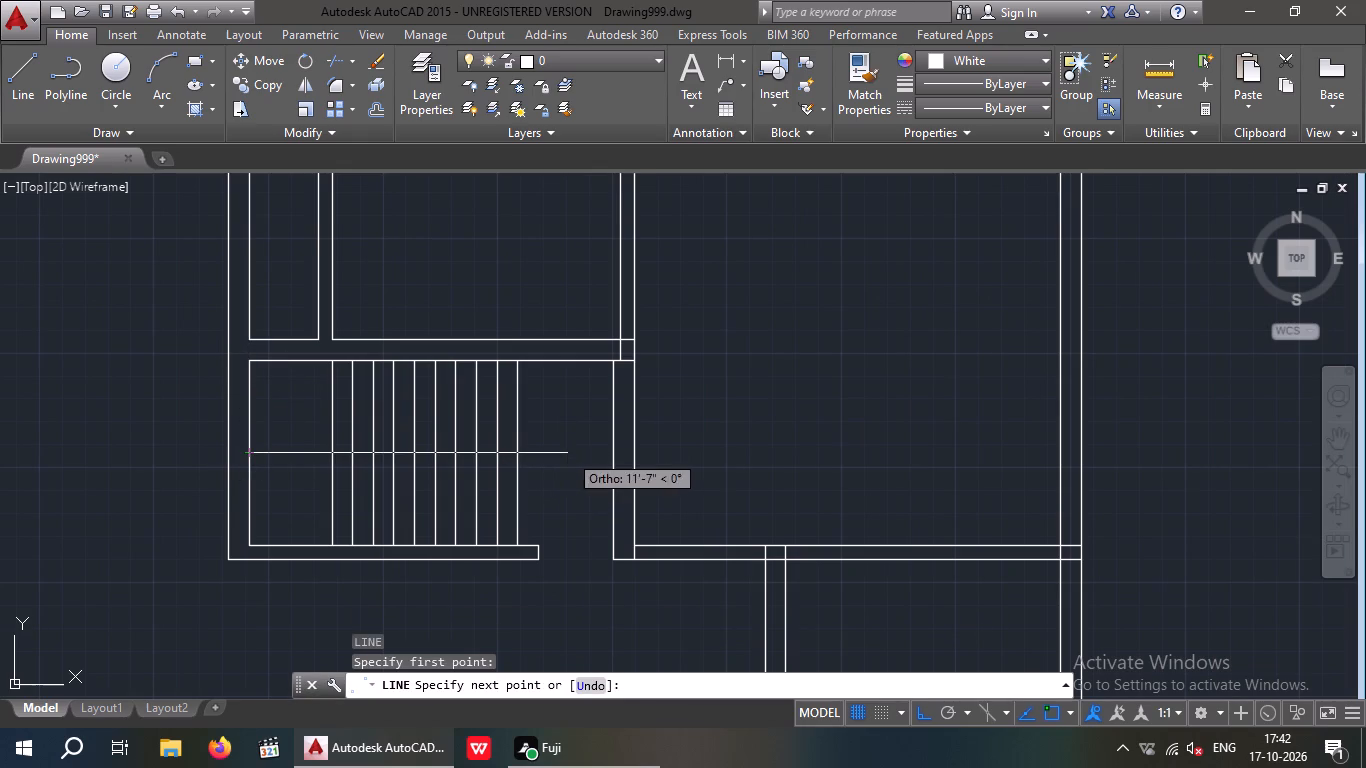
{"action": "left_click", "coordinate": [568, 452]}
{"action": "key", "text": "Escape"}
{"action": "key", "text": "Escape"}
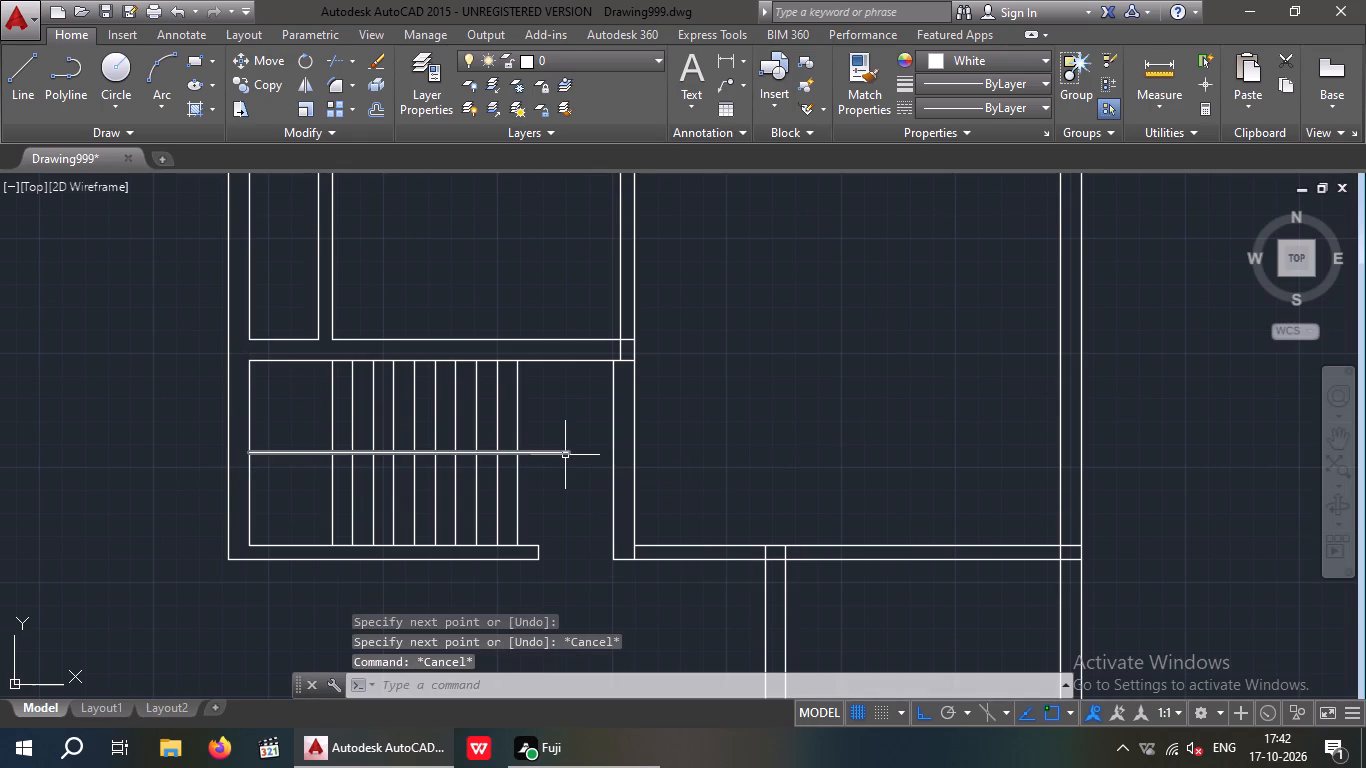
Offset the staircase's horizontal centre line 1" to the north and 1" to the south.
{"action": "key", "text": "o"}
{"action": "key", "text": "Return"}
{"action": "type", "text": "1\""}
{"action": "key", "text": "Return"}
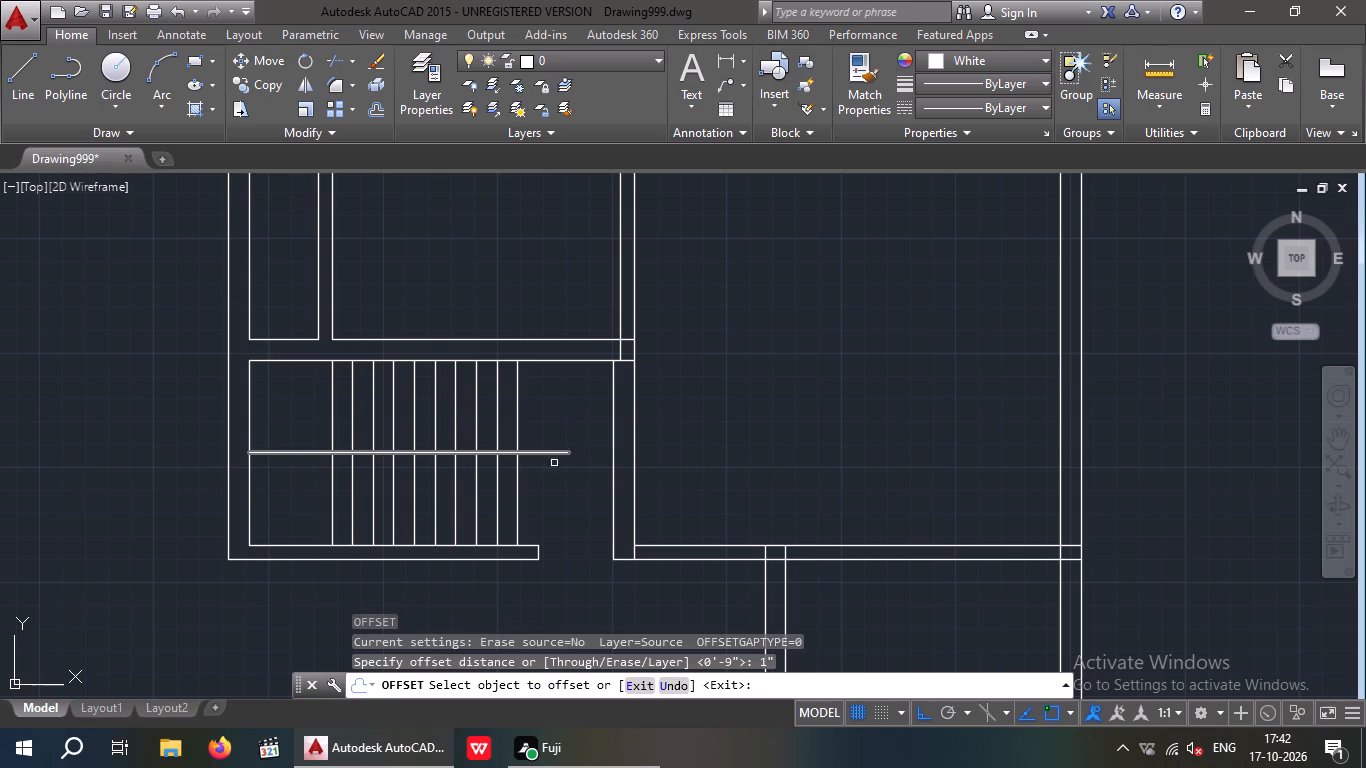
{"action": "left_click", "coordinate": [550, 455]}
{"action": "left_click", "coordinate": [553, 423]}
{"action": "scroll", "coordinate": [550, 455], "scroll_direction": "up", "scroll_amount": 2}
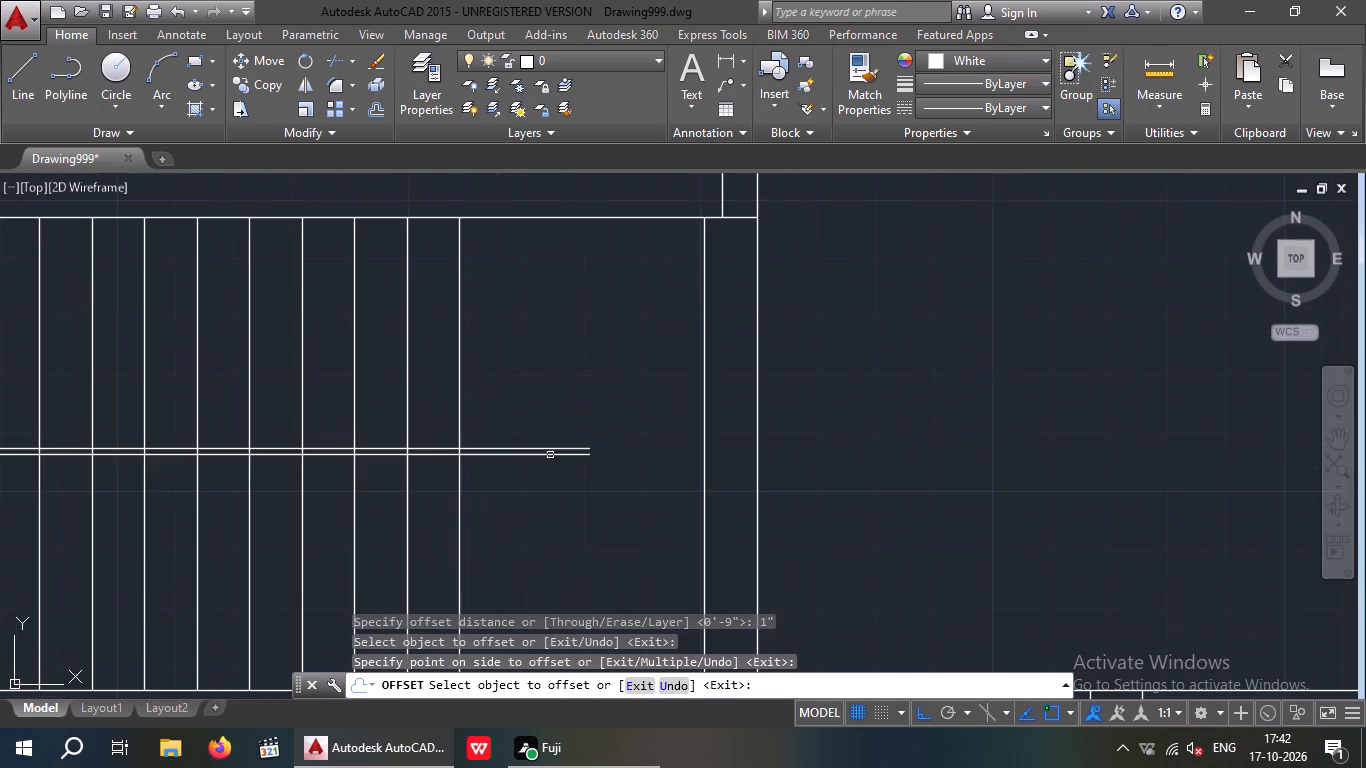
{"action": "left_click_drag", "start_coordinate": [550, 457], "coordinate": [547, 476]}
{"action": "left_click", "coordinate": [546, 493]}
{"action": "key", "text": "Escape"}
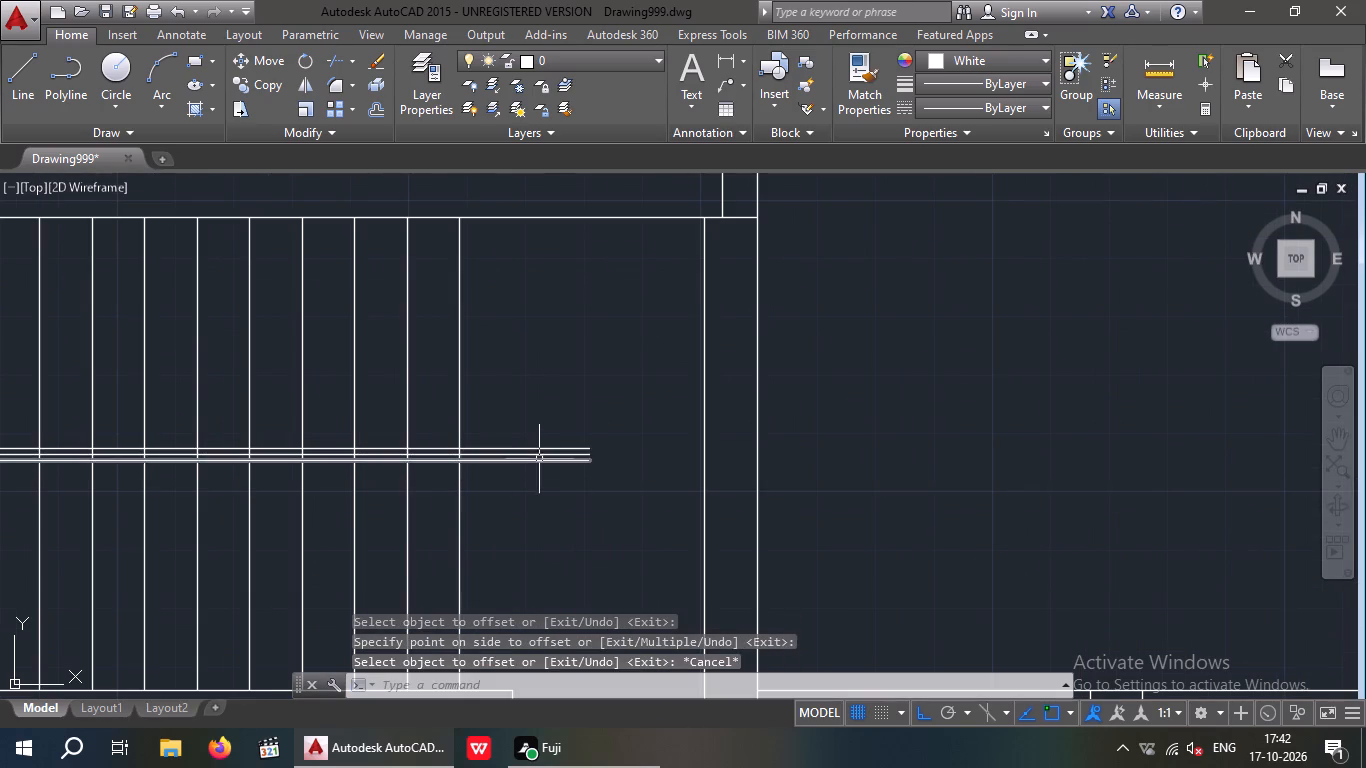
Erase the staircase's original horizontal centre line, leaving only the two offset lines on either side of it.
{"action": "left_click", "coordinate": [538, 452]}
{"action": "scroll", "coordinate": [538, 452], "scroll_direction": "up", "scroll_amount": 1}
{"action": "right_click", "coordinate": [538, 452]}
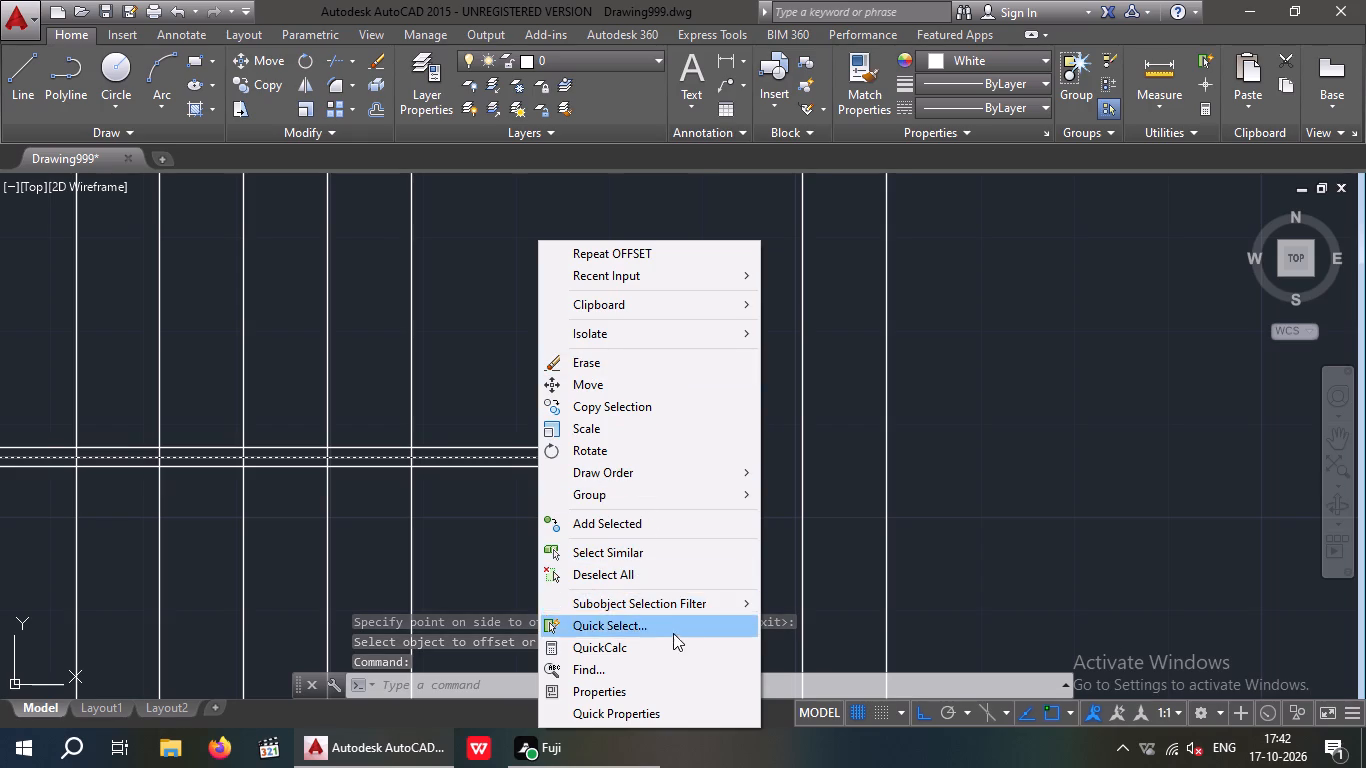
{"action": "key", "text": "Escape"}
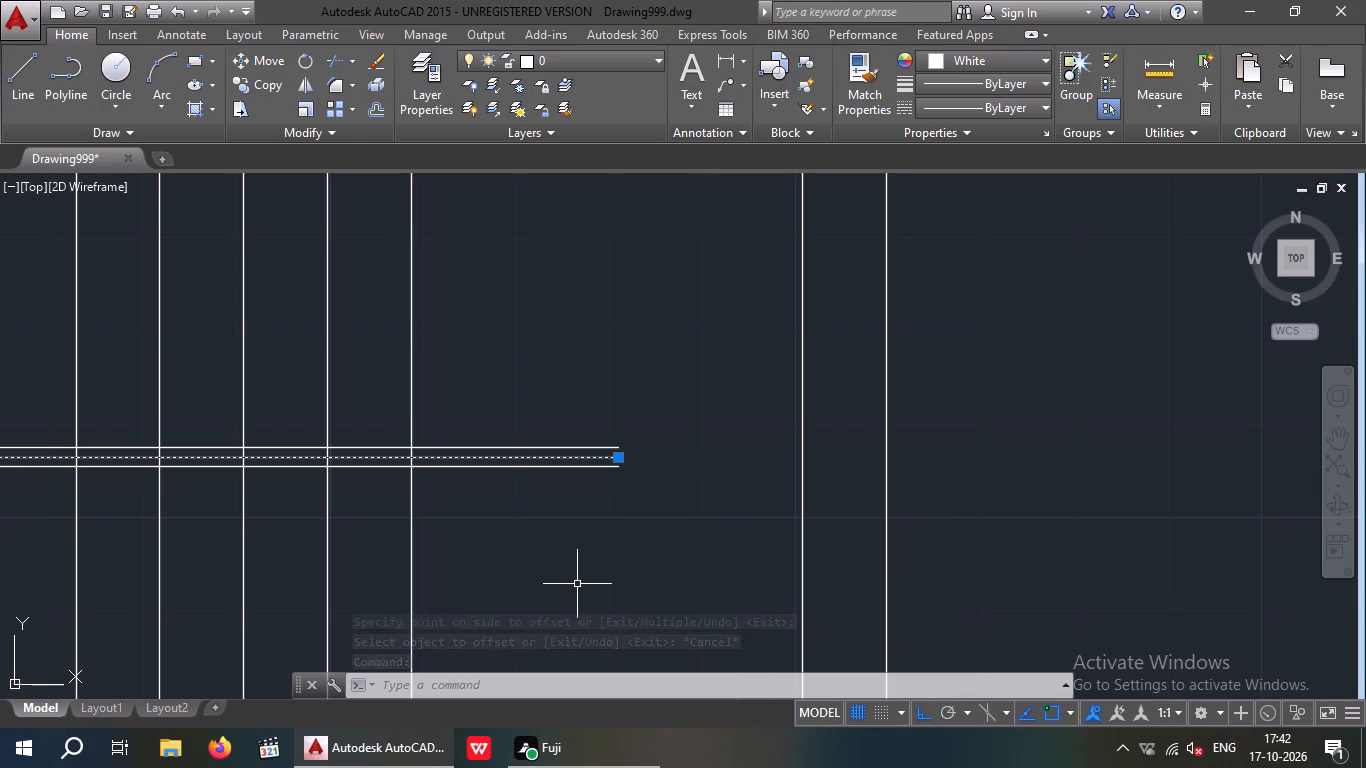
{"action": "key", "text": "Delete"}
{"action": "scroll", "coordinate": [586, 413], "scroll_direction": "down", "scroll_amount": 2}
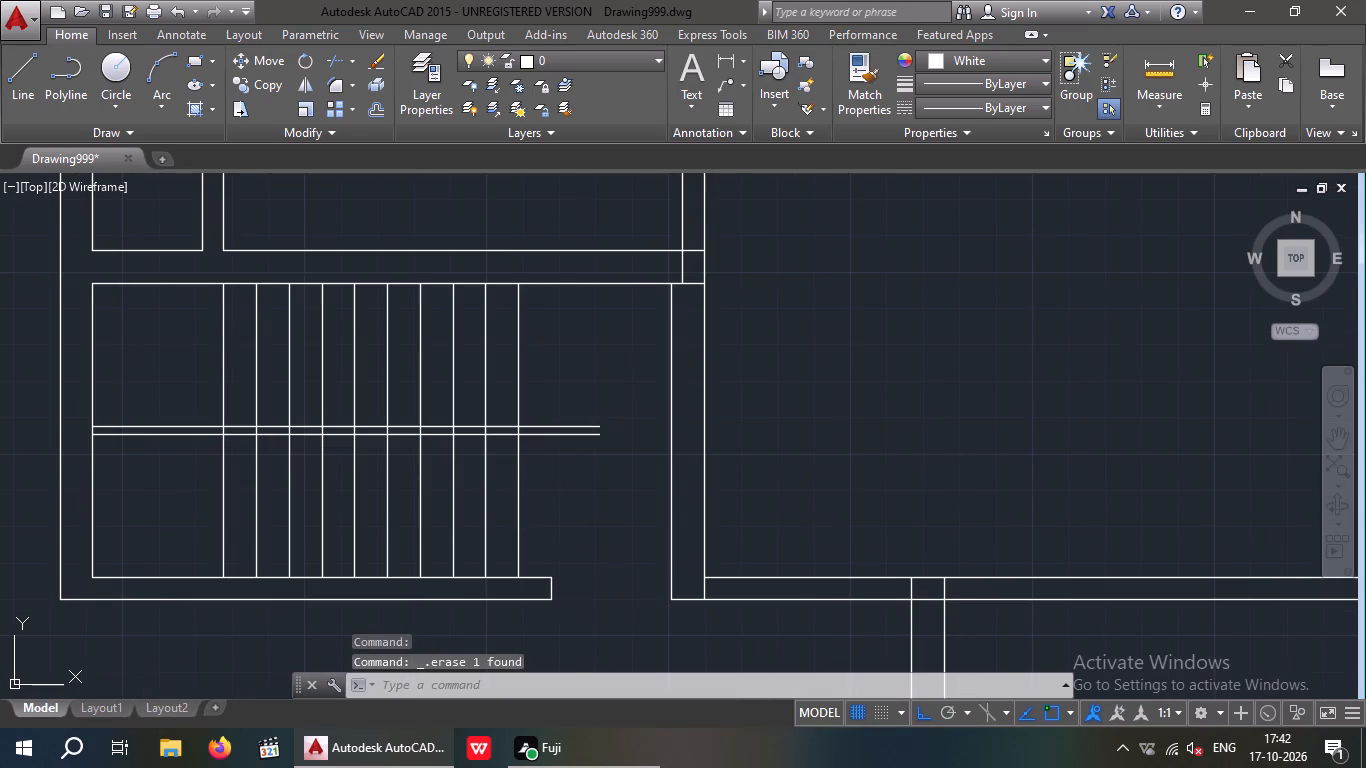
Trim the intermediate tread lines where they cross between the staircase's two horizontal centre lines.
{"action": "key", "text": "t"}
{"action": "key", "text": "r"}
{"action": "key", "text": "space"}
{"action": "key", "text": "space"}
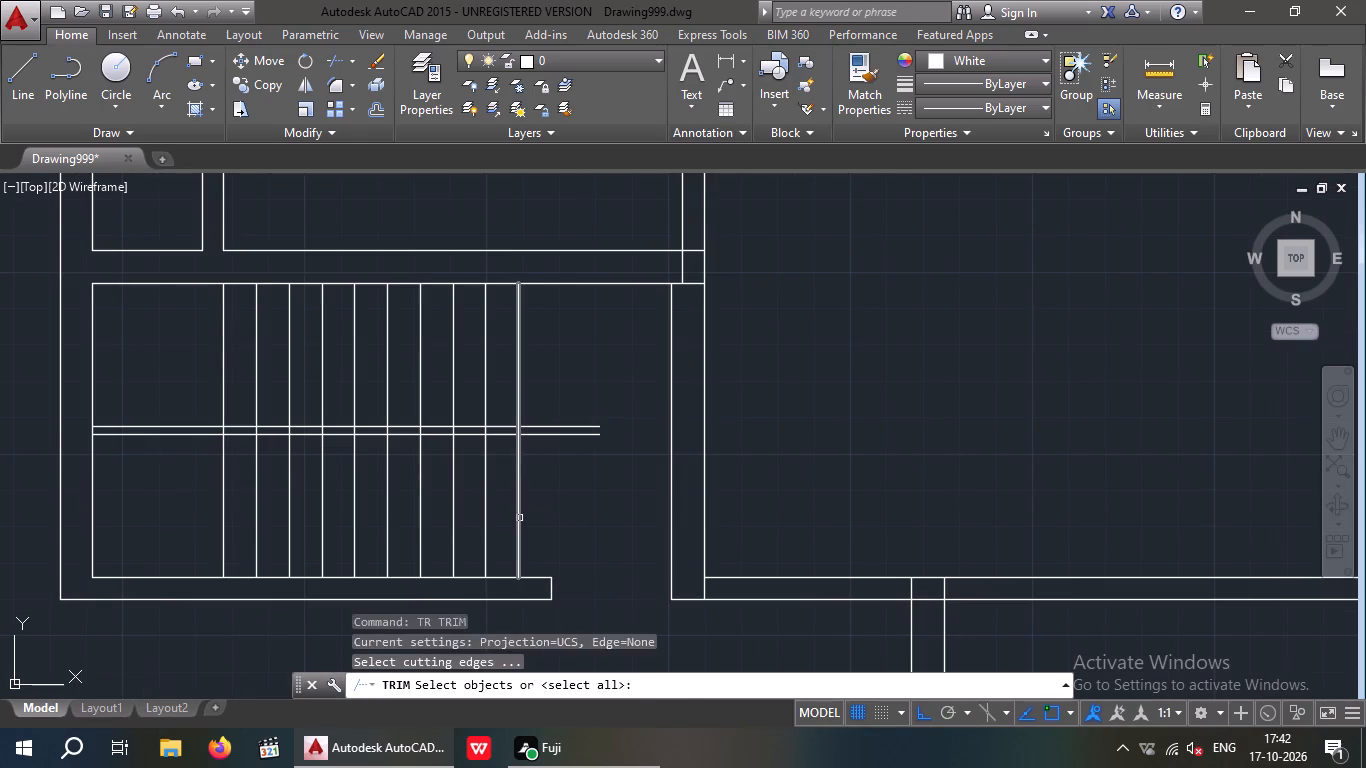
{"action": "scroll", "coordinate": [492, 432], "scroll_direction": "up", "scroll_amount": 3}
{"action": "left_click_drag", "start_coordinate": [478, 427], "coordinate": [383, 411]}
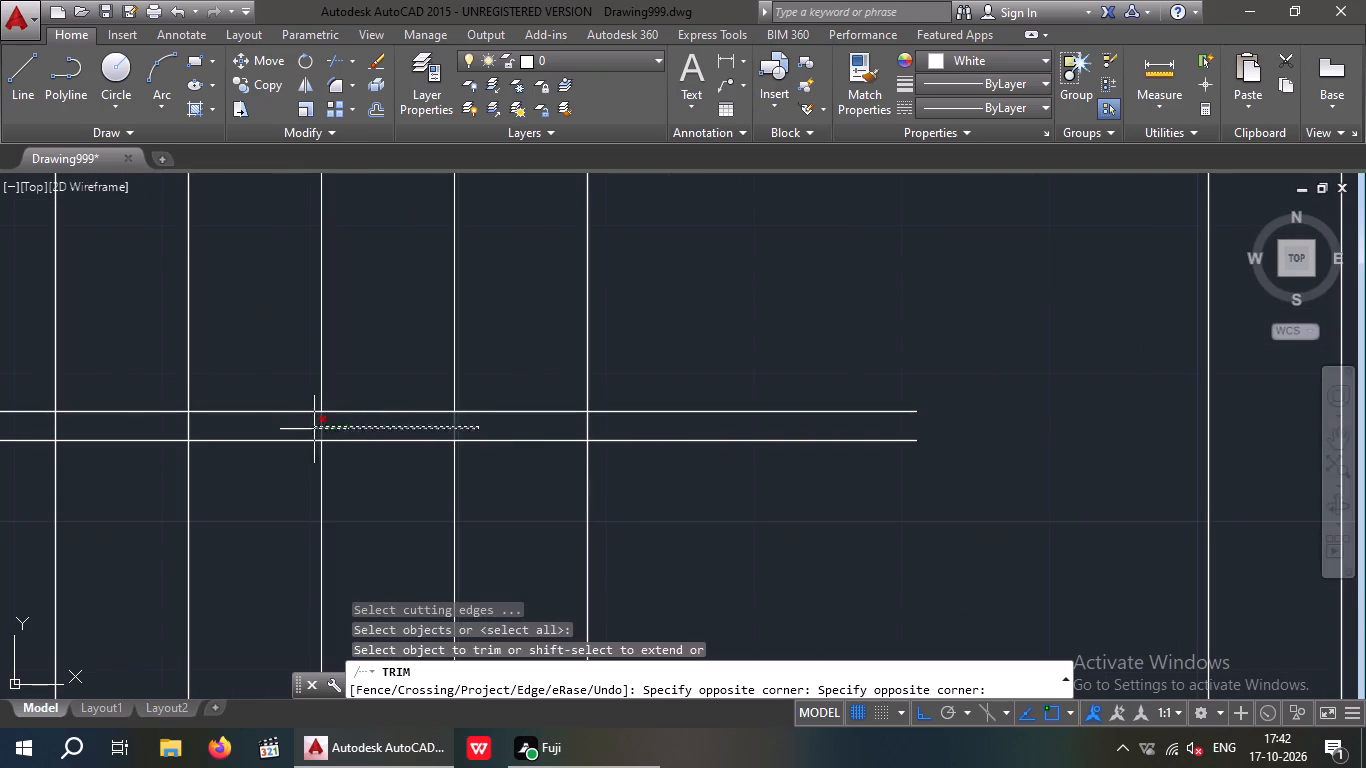
{"action": "left_click", "coordinate": [30, 428]}
{"action": "middle_click_drag", "start_coordinate": [50, 424], "coordinate": [60, 424]}
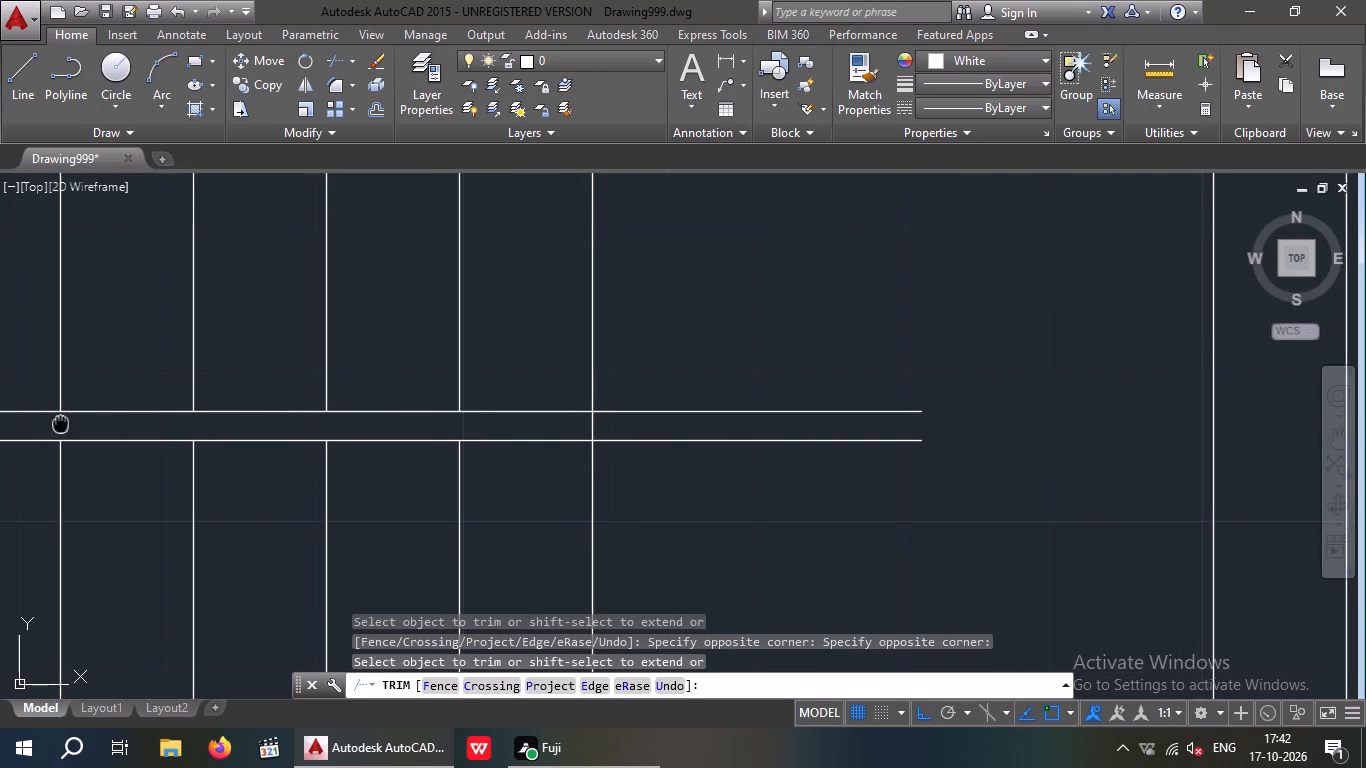
{"action": "middle_click_drag", "start_coordinate": [60, 424], "coordinate": [472, 446]}
{"action": "middle_click_drag", "start_coordinate": [395, 443], "coordinate": [487, 443]}
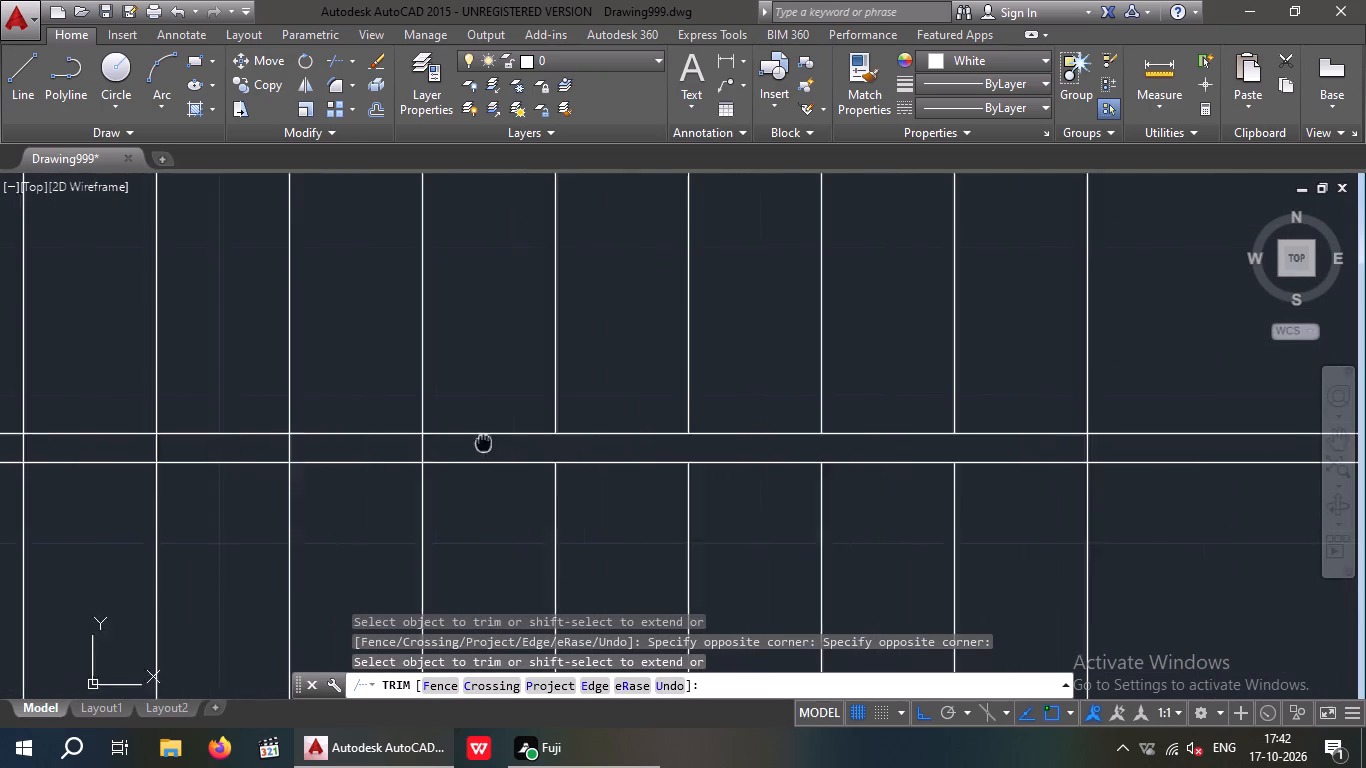
{"action": "middle_click_drag", "start_coordinate": [487, 443], "coordinate": [535, 451]}
{"action": "left_click_drag", "start_coordinate": [529, 458], "coordinate": [475, 458]}
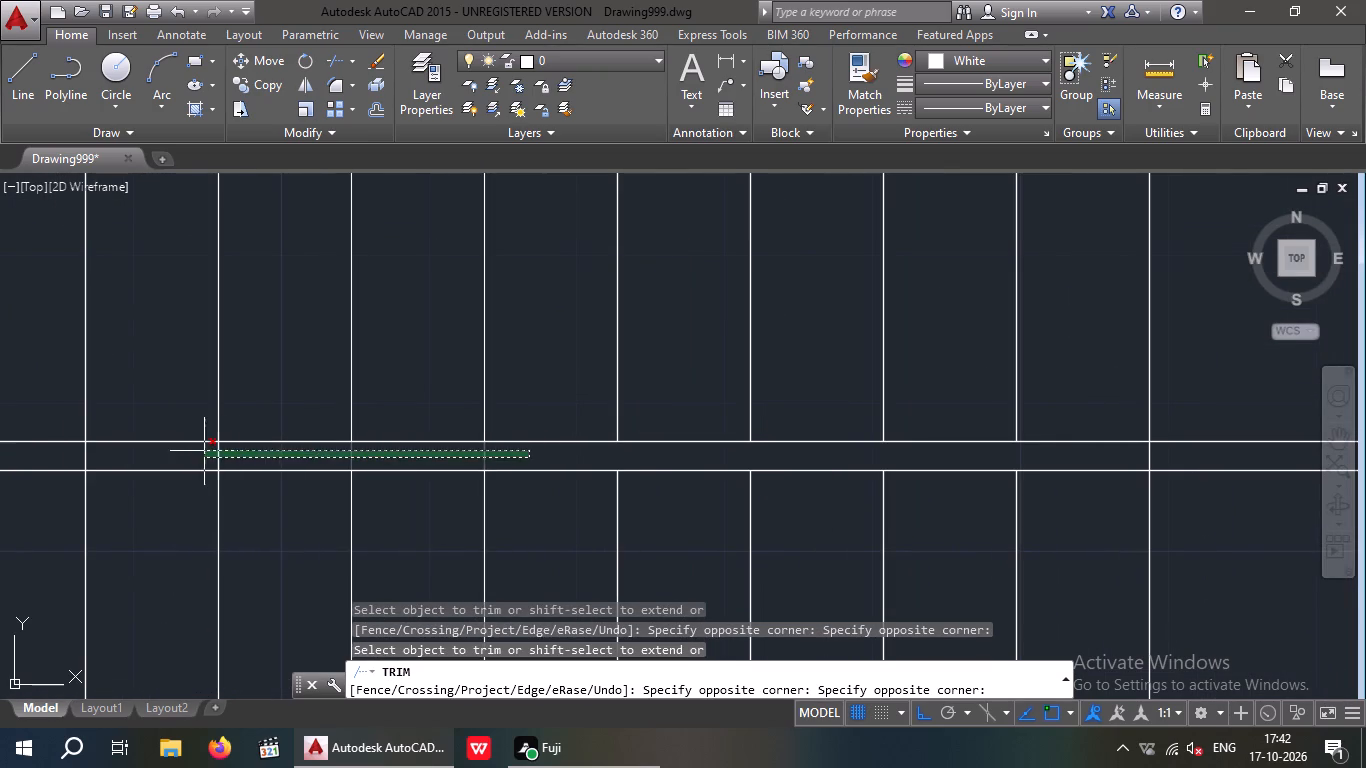
{"action": "left_click", "coordinate": [204, 451]}
{"action": "scroll", "coordinate": [204, 450], "scroll_direction": "down", "scroll_amount": 2}
{"action": "scroll", "coordinate": [156, 453], "scroll_direction": "up", "scroll_amount": 2}
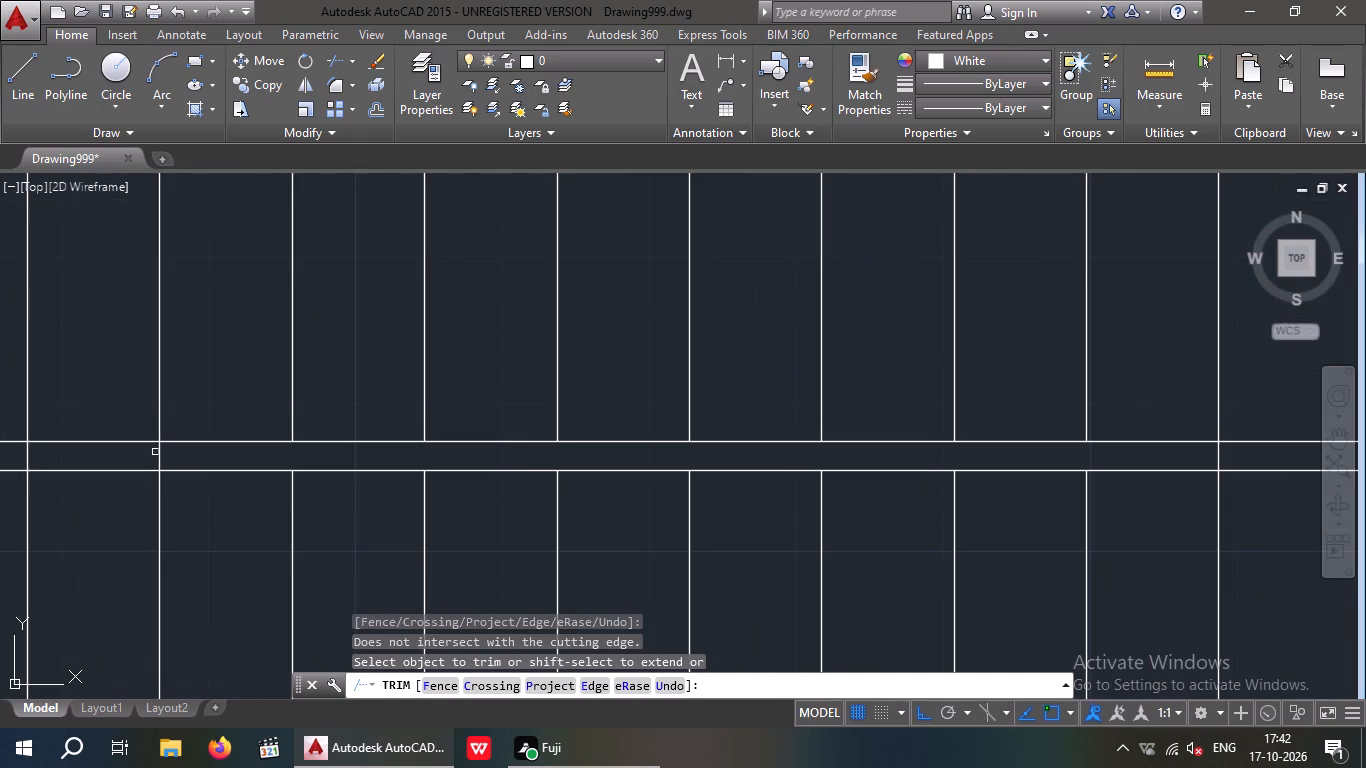
{"action": "left_click", "coordinate": [161, 452]}
{"action": "scroll", "coordinate": [172, 454], "scroll_direction": "down", "scroll_amount": 2}
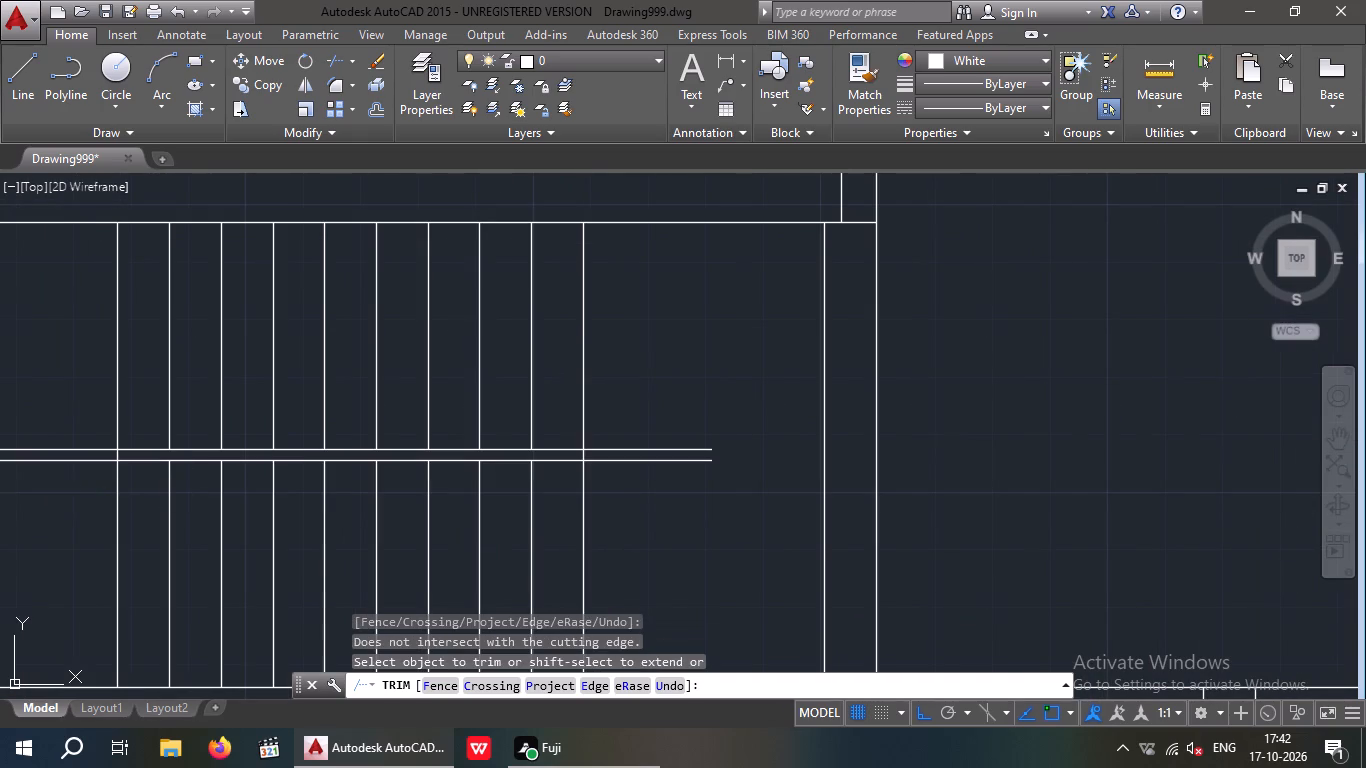
Trim the ends of the two horizontal centre lines that extend west of the first tread line and east of the last.
{"action": "middle_click_drag", "start_coordinate": [72, 488], "coordinate": [240, 492]}
{"action": "left_click_drag", "start_coordinate": [204, 522], "coordinate": [191, 504]}
{"action": "left_click", "coordinate": [180, 393]}
{"action": "scroll", "coordinate": [196, 399], "scroll_direction": "down", "scroll_amount": 1}
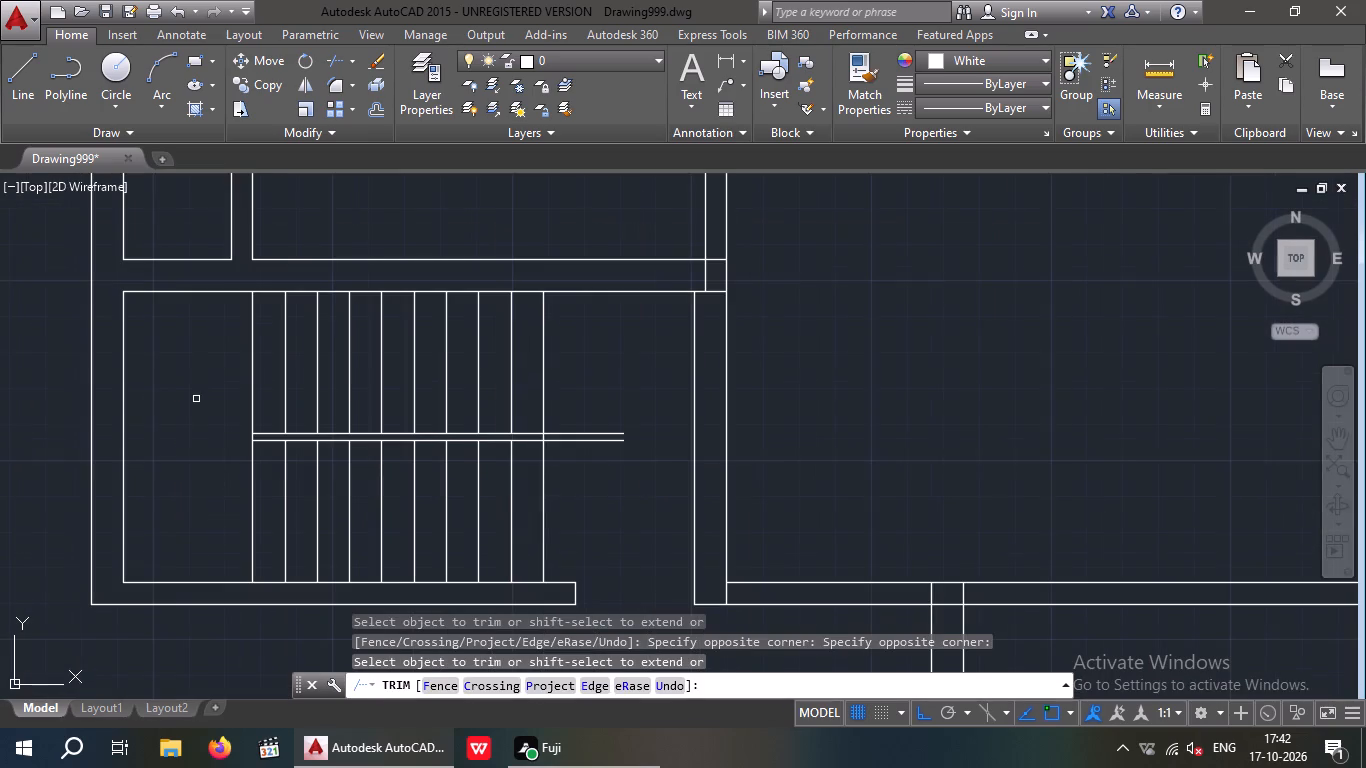
{"action": "left_click", "coordinate": [615, 501]}
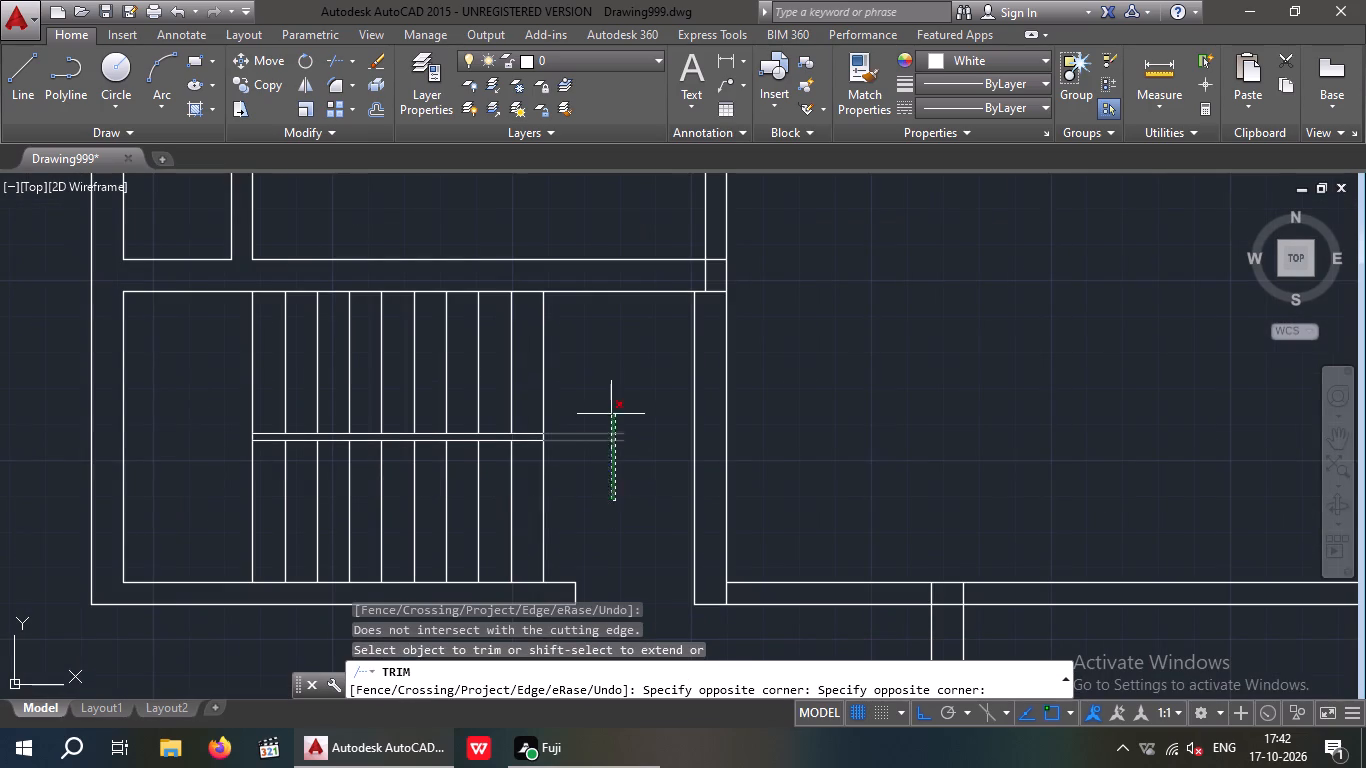
{"action": "left_click", "coordinate": [612, 415]}
{"action": "key", "text": "Escape"}
{"action": "key", "text": "Escape"}
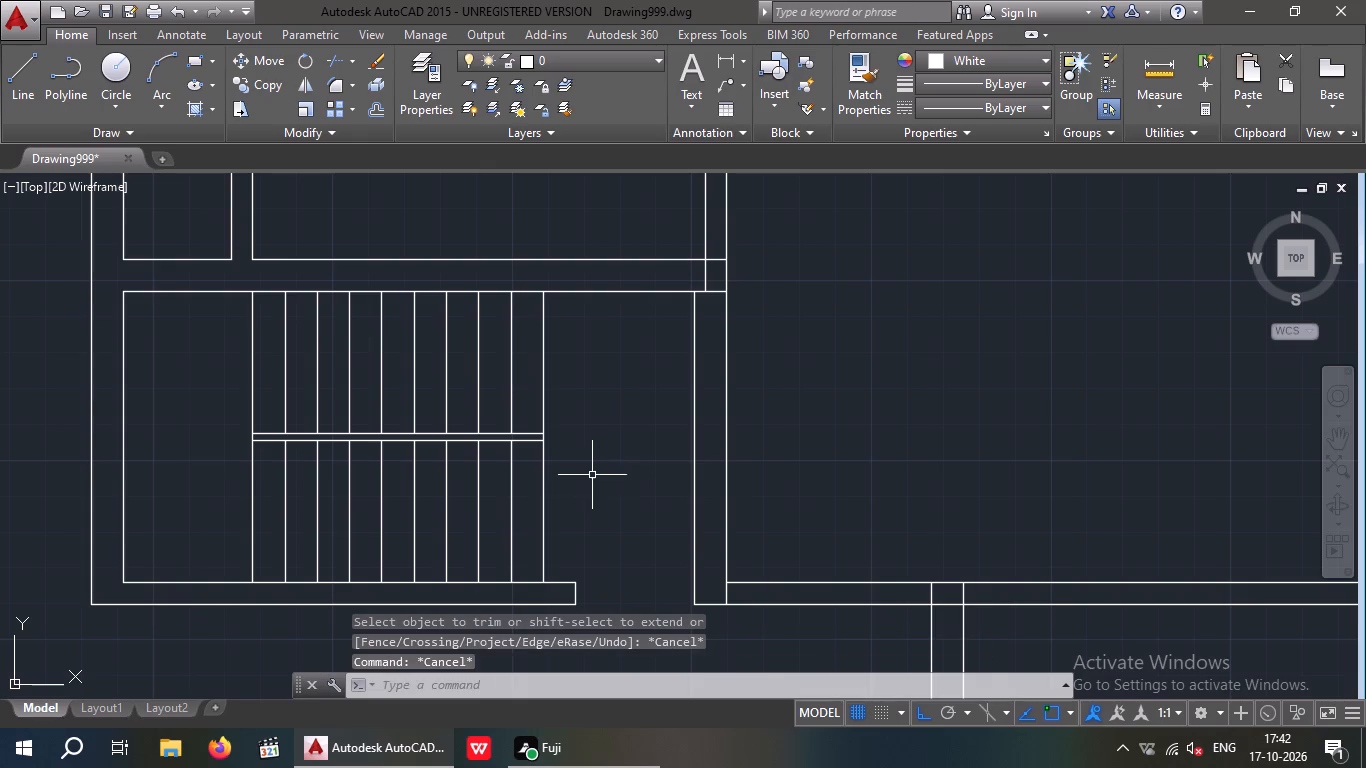
Draw the stair path line west through the south flight, about 3'3" north across the landing, and east partway along the north flight.
{"action": "scroll", "coordinate": [592, 474], "scroll_direction": "down", "scroll_amount": 1}
{"action": "left_click", "coordinate": [20, 61]}
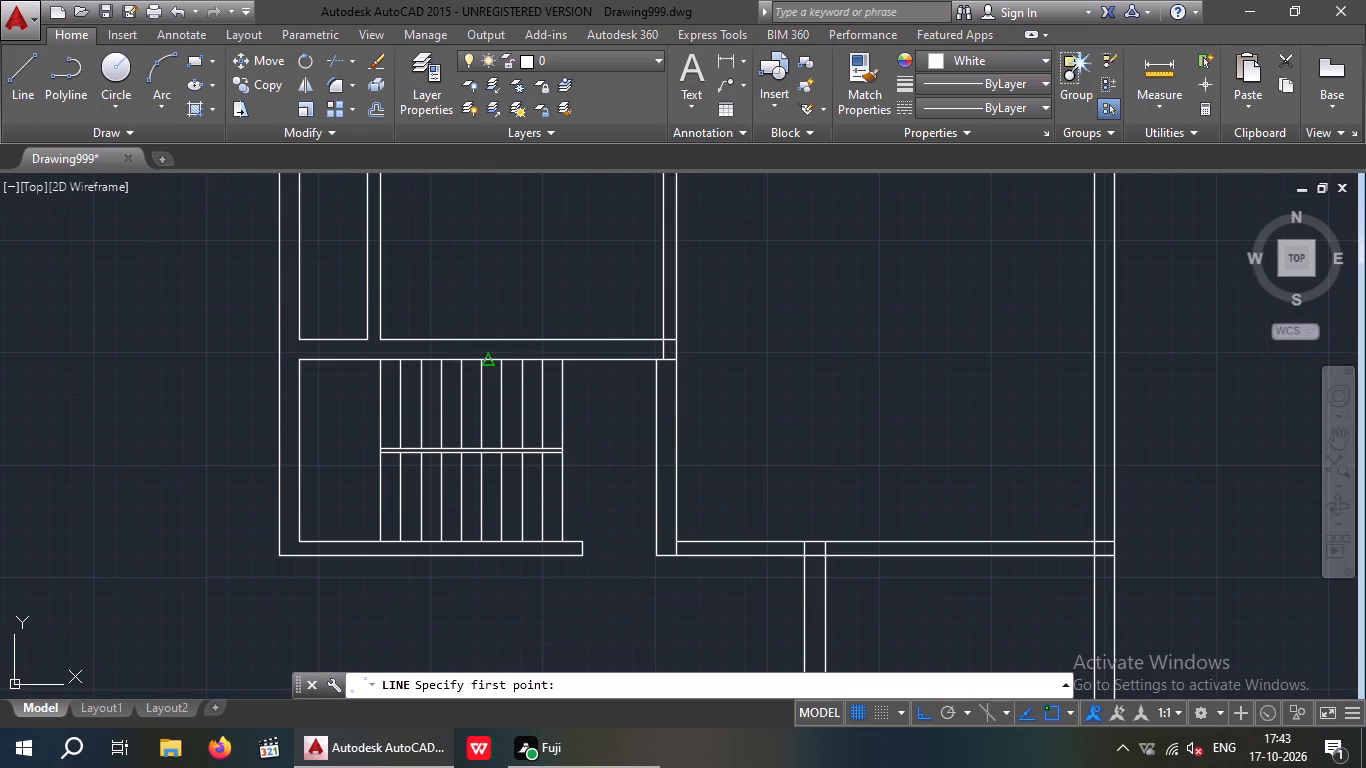
{"action": "scroll", "coordinate": [525, 397], "scroll_direction": "up", "scroll_amount": 2}
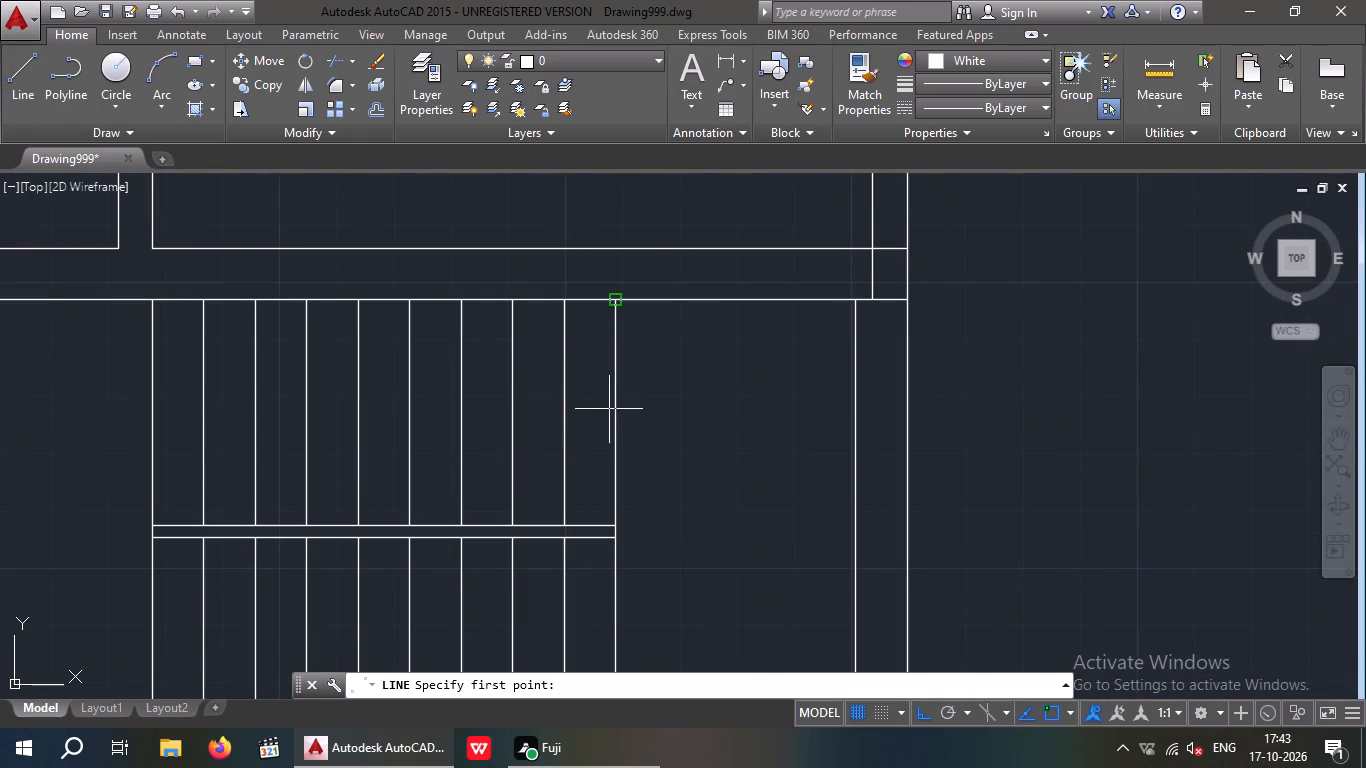
{"action": "scroll", "coordinate": [636, 409], "scroll_direction": "down", "scroll_amount": 2}
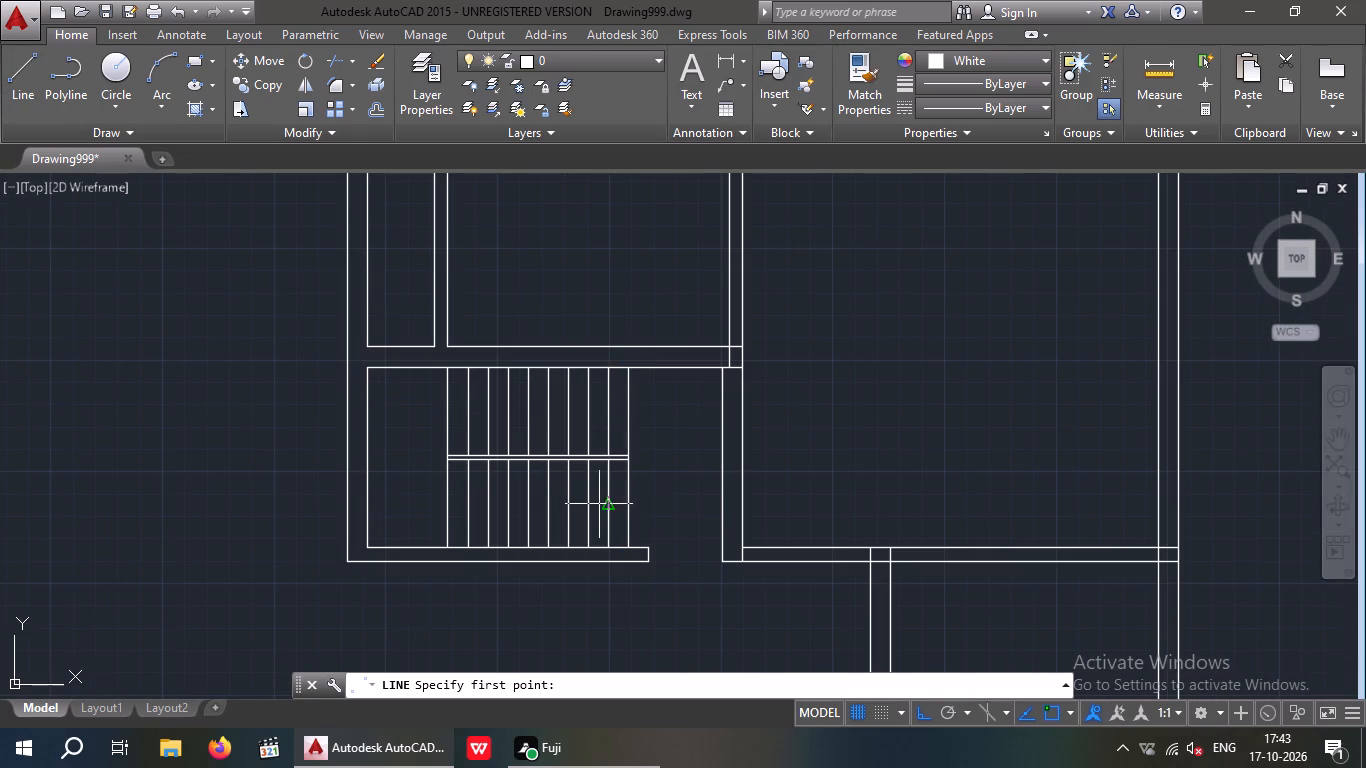
{"action": "left_click", "coordinate": [655, 504]}
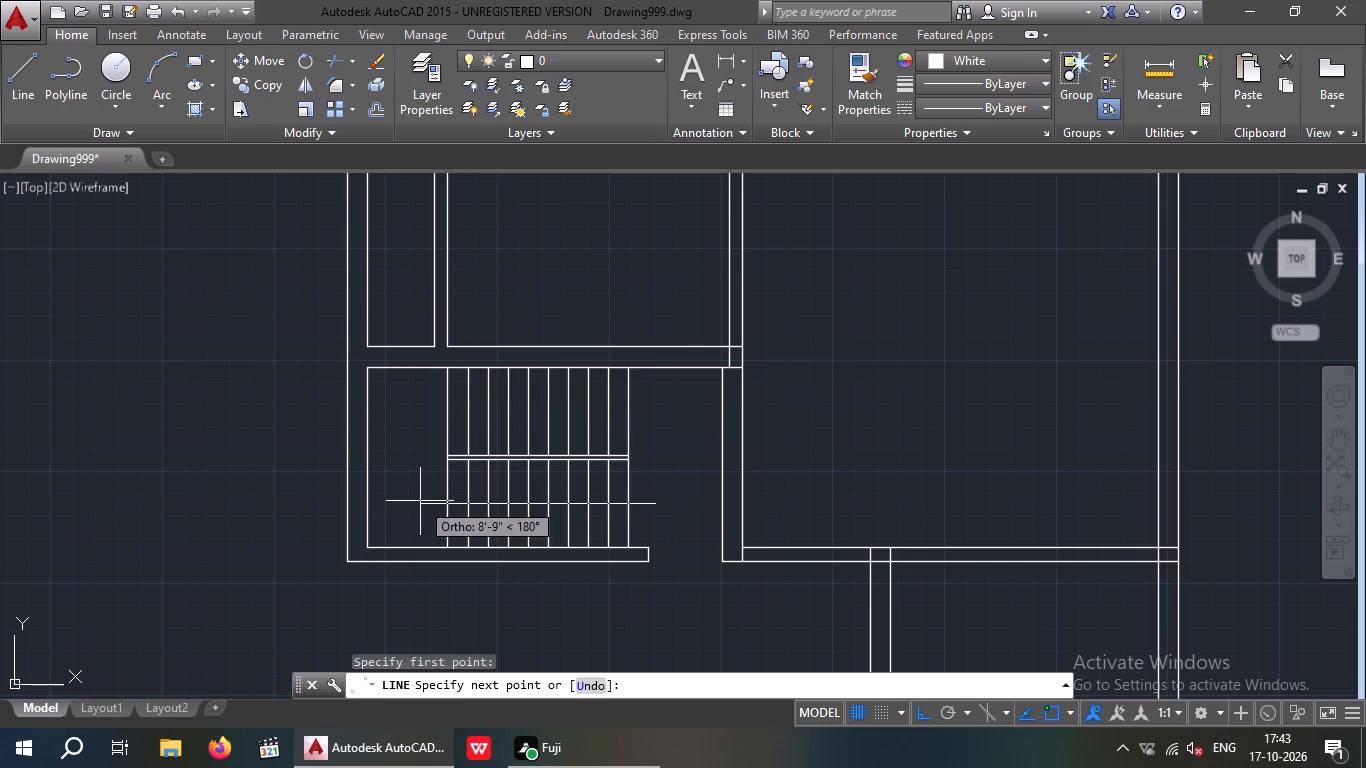
{"action": "left_click", "coordinate": [404, 498]}
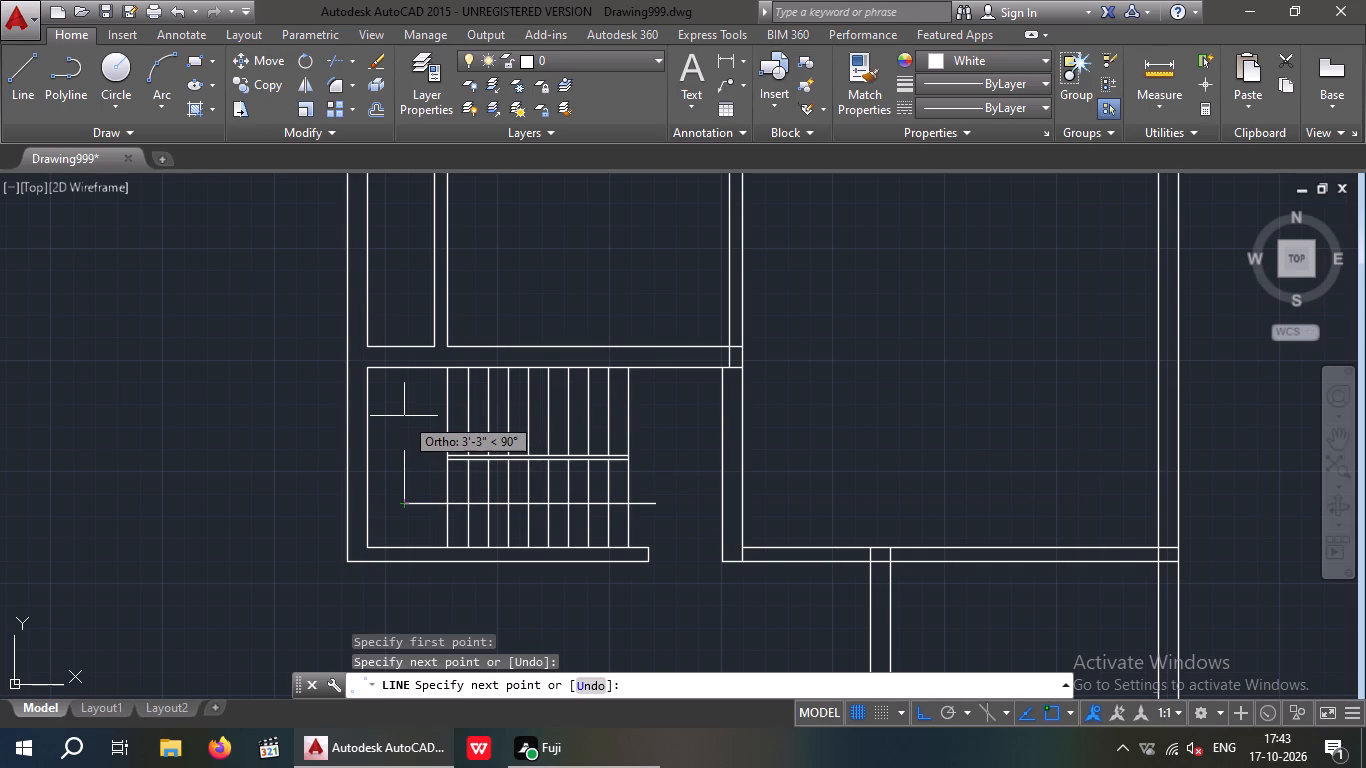
{"action": "left_click", "coordinate": [404, 414]}
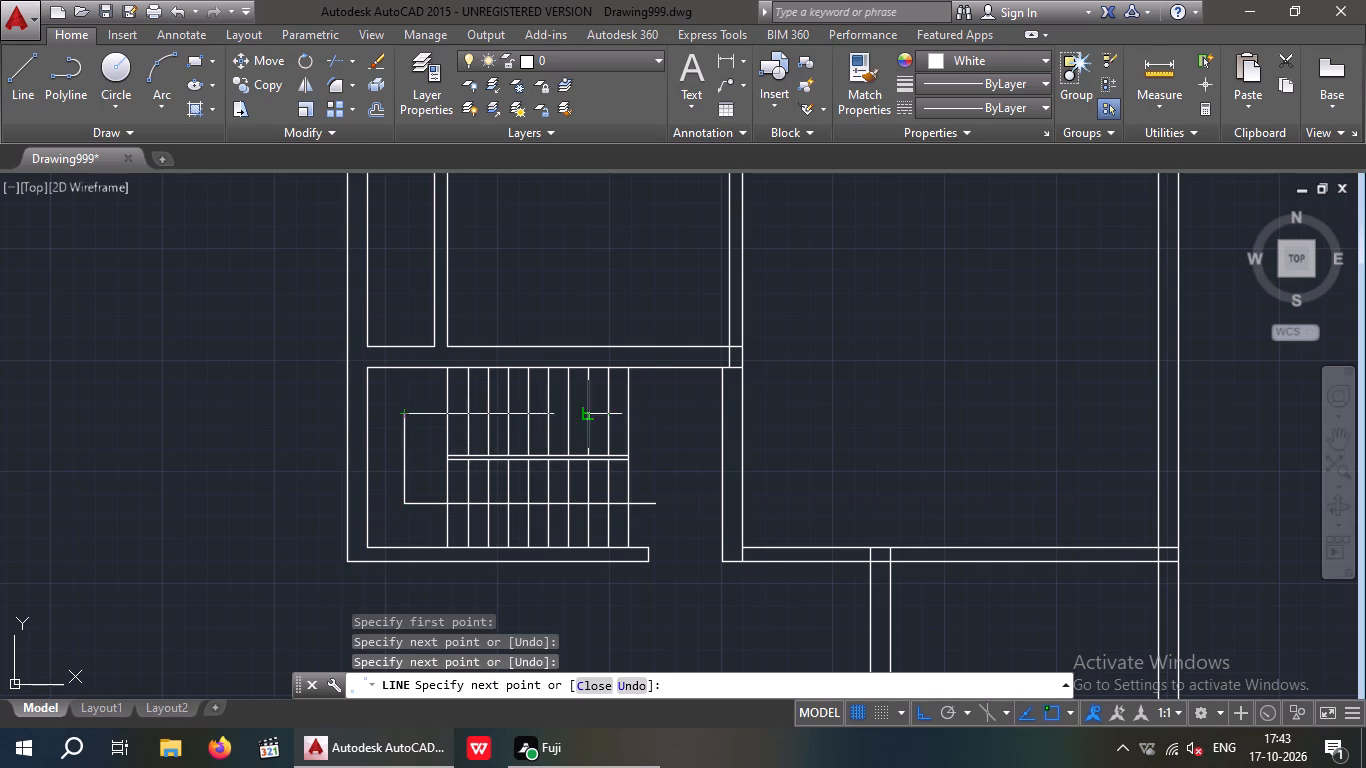
{"action": "scroll", "coordinate": [570, 417], "scroll_direction": "up", "scroll_amount": 4}
{"action": "left_click", "coordinate": [520, 404]}
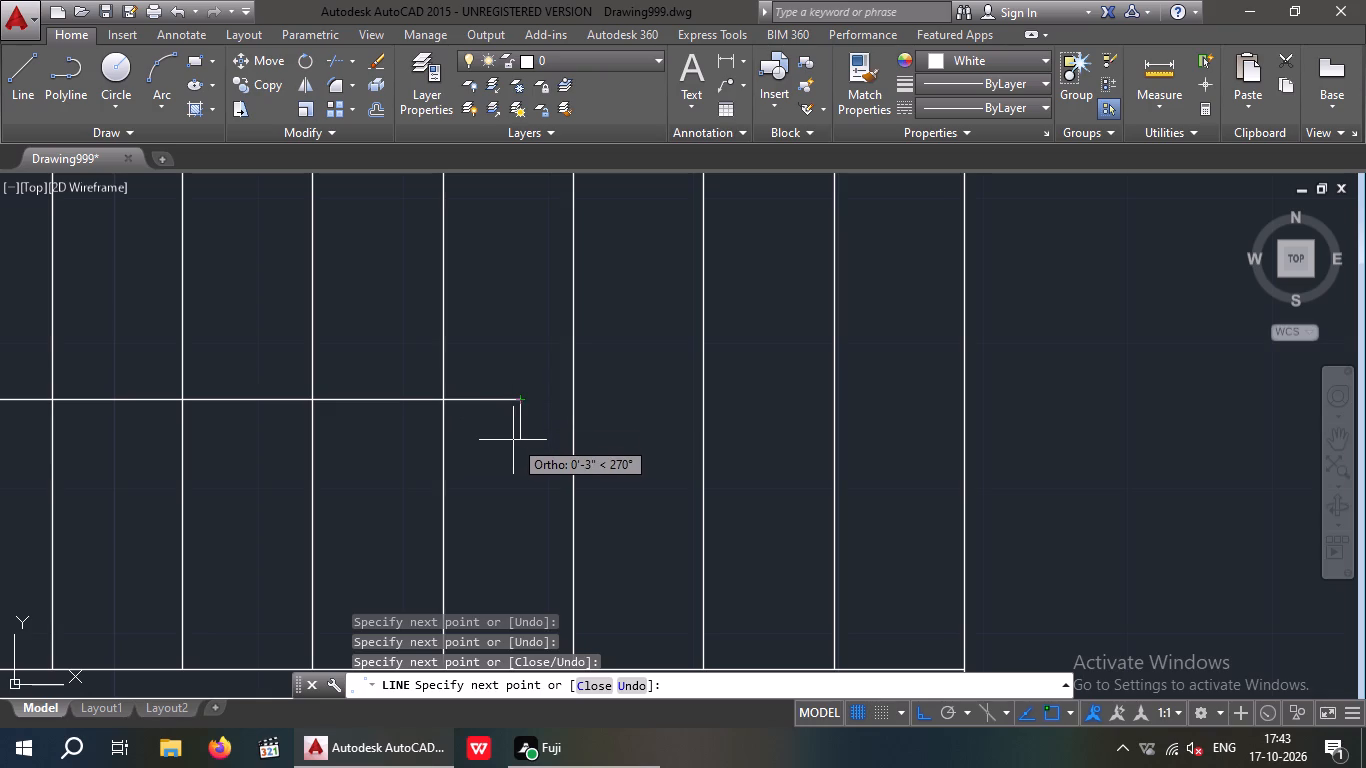
Draw two slanted arrowhead lines, with ortho off, from the stair path's end in the north flight.
{"action": "key", "text": "F8"}
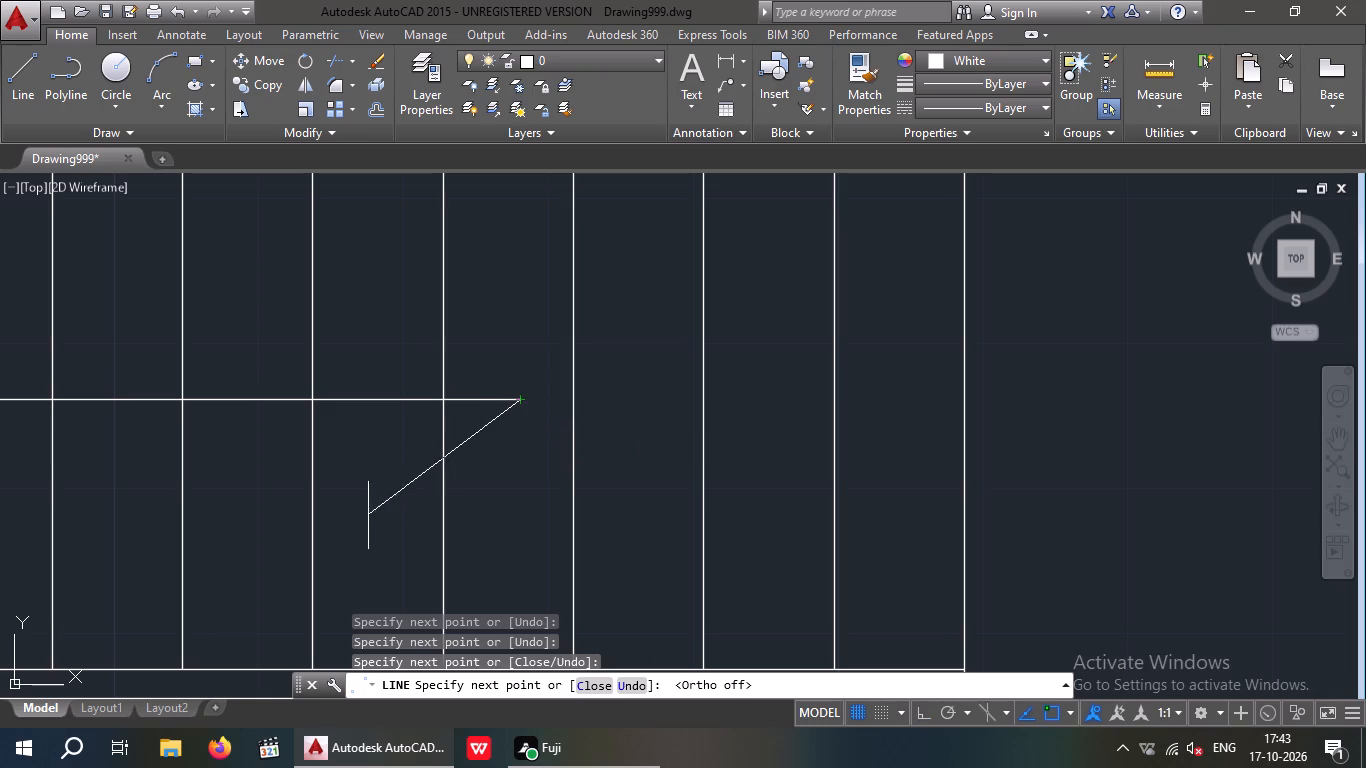
{"action": "left_click", "coordinate": [348, 557]}
{"action": "key", "text": "space"}
{"action": "key", "text": "space"}
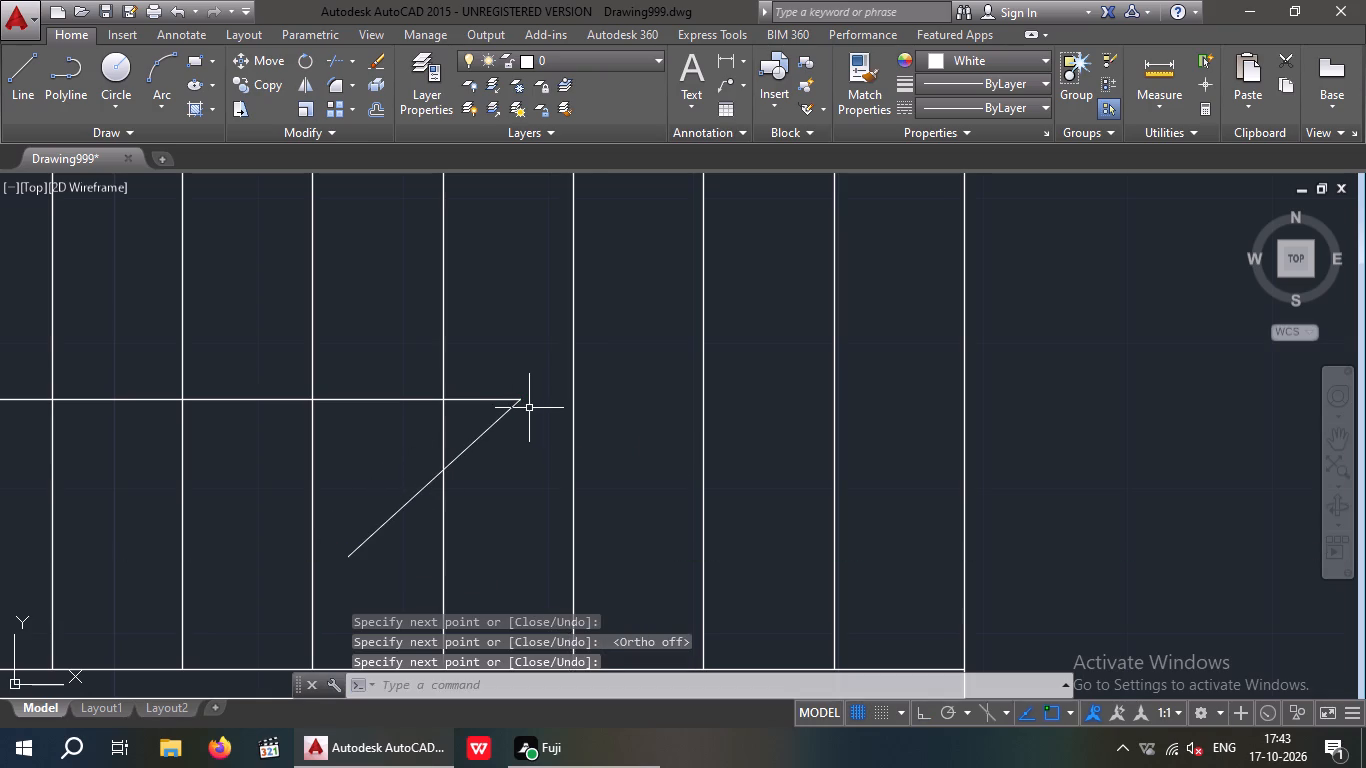
{"action": "left_click", "coordinate": [524, 401]}
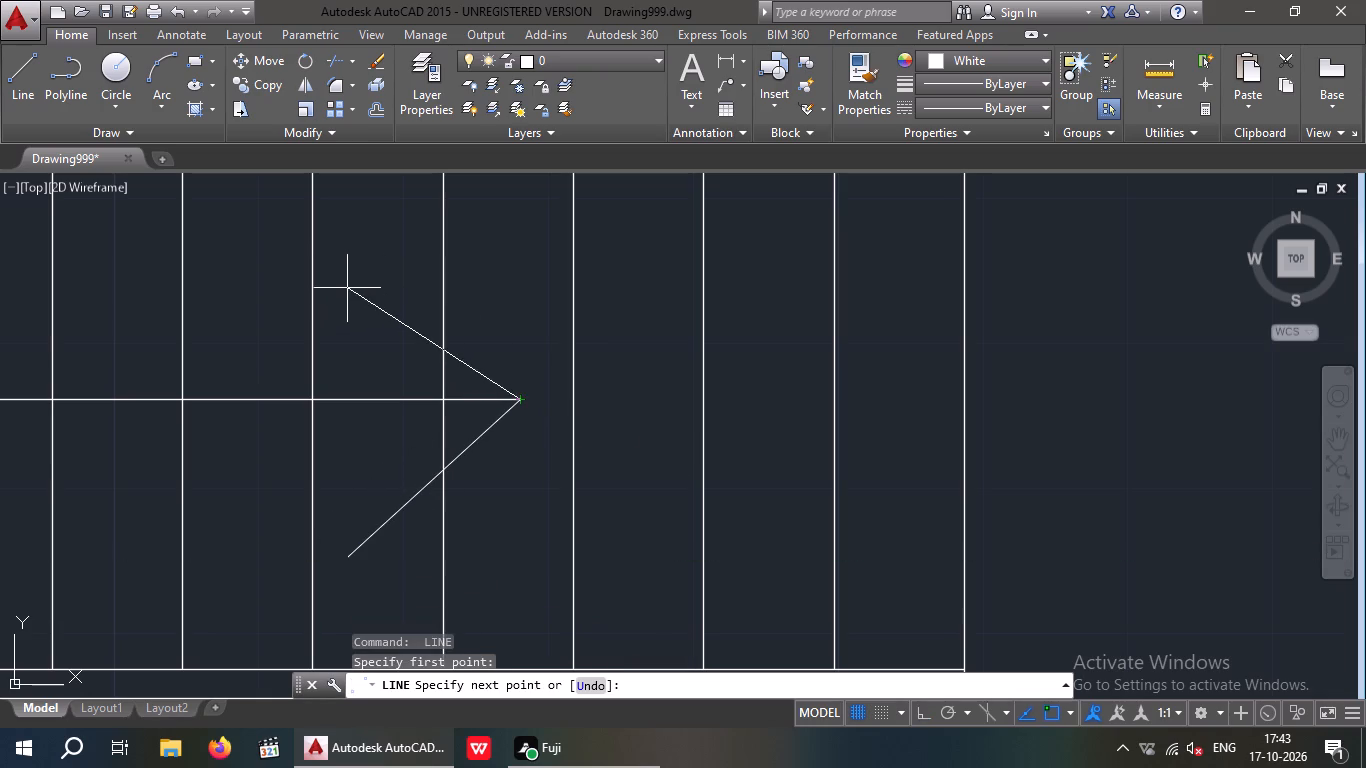
{"action": "left_click", "coordinate": [347, 288]}
{"action": "scroll", "coordinate": [437, 322], "scroll_direction": "down", "scroll_amount": 1}
{"action": "key", "text": "Escape"}
{"action": "scroll", "coordinate": [435, 326], "scroll_direction": "down", "scroll_amount": 4}
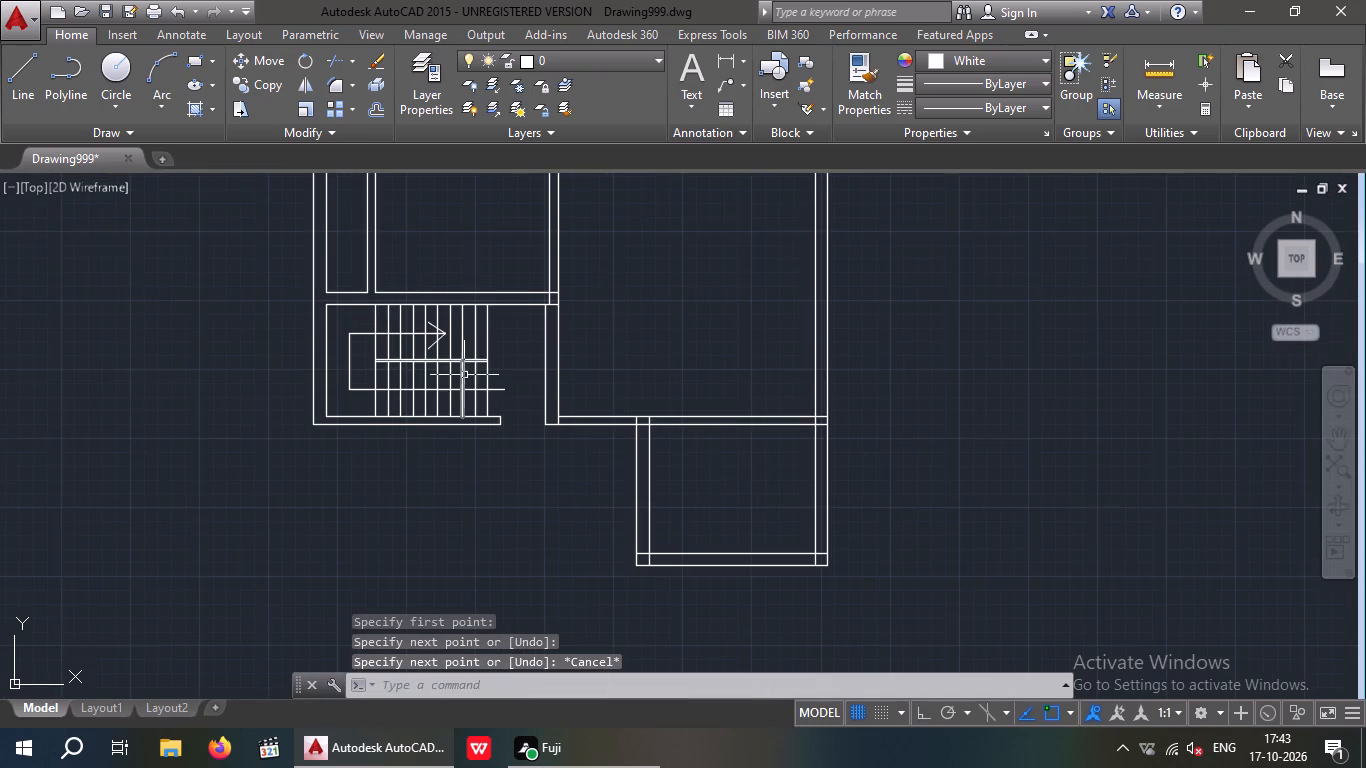
Draw a short line across the 6" partition at its midpoint, between the two rooms north of the staircase.
{"action": "middle_click_drag", "start_coordinate": [458, 376], "coordinate": [408, 378]}
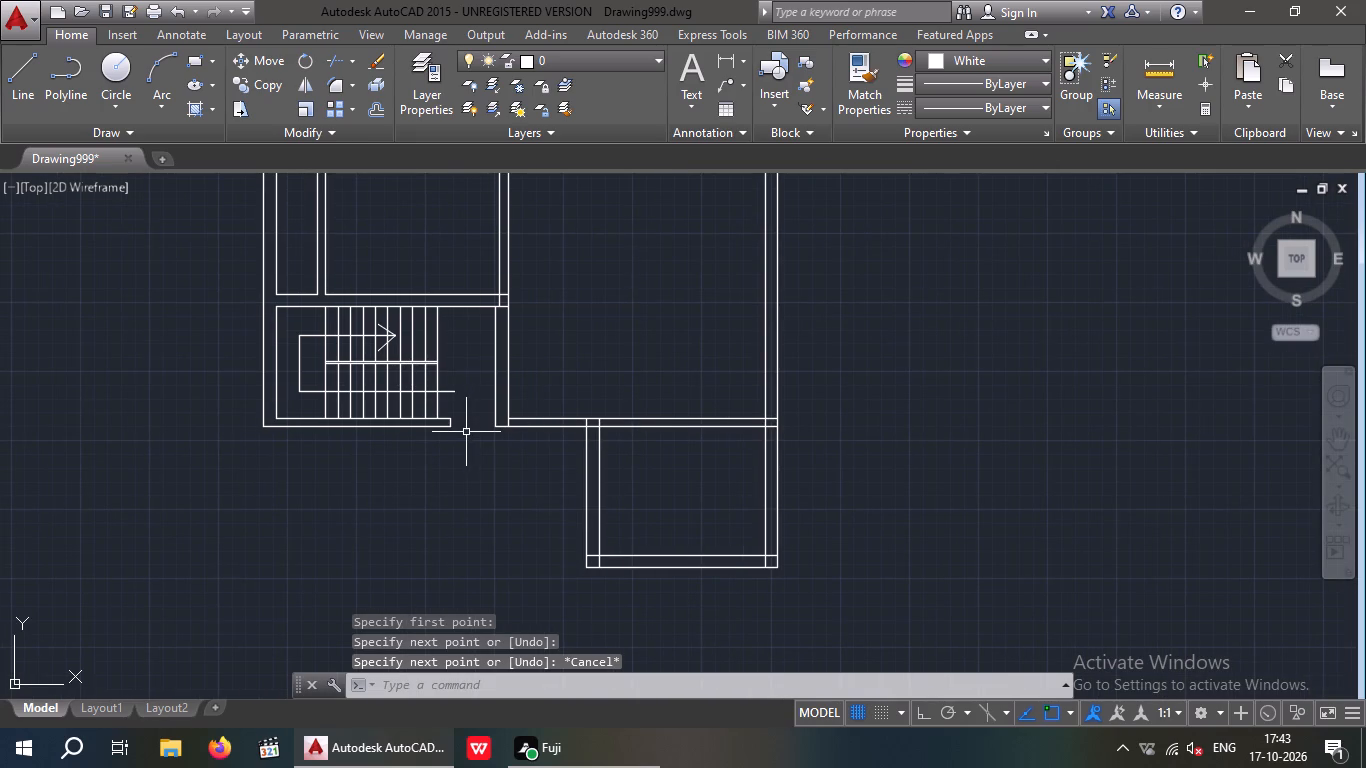
{"action": "middle_click_drag", "start_coordinate": [474, 368], "coordinate": [435, 515]}
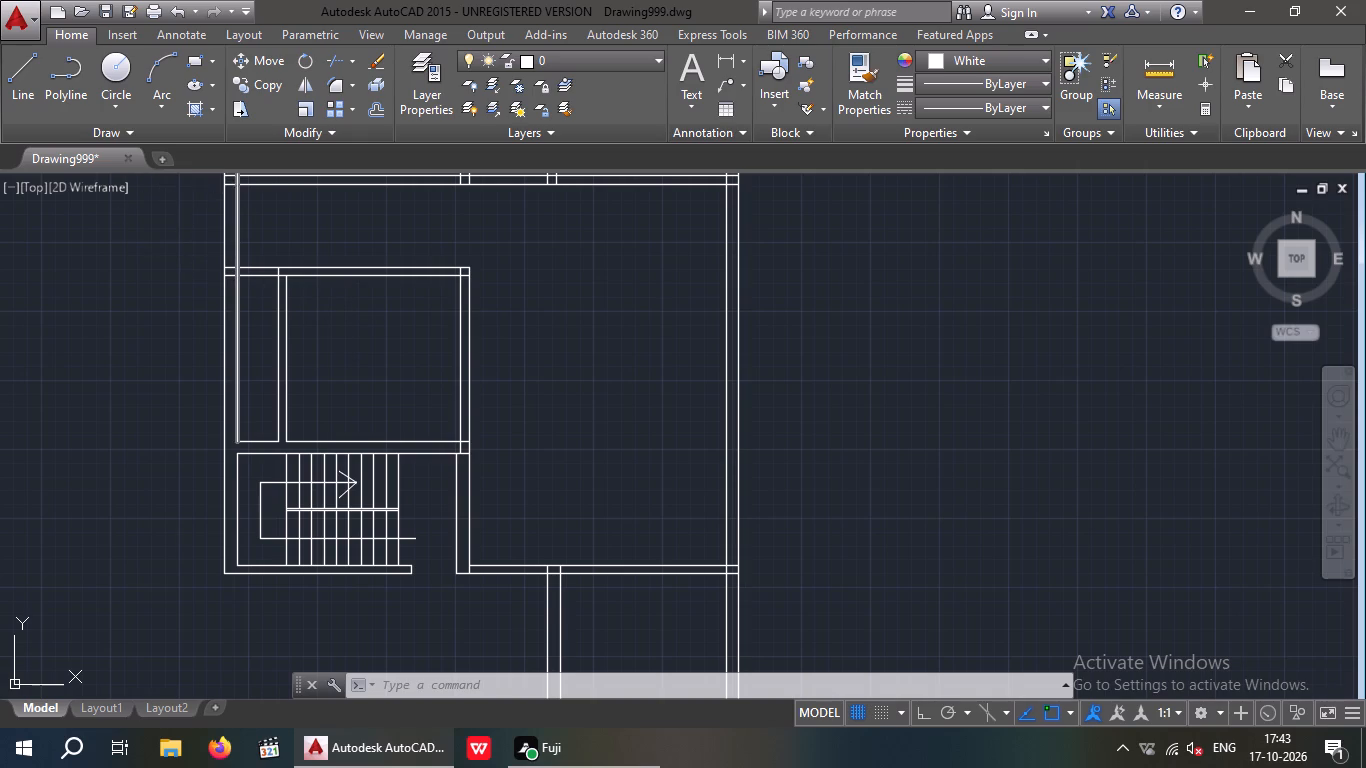
{"action": "left_click", "coordinate": [14, 71]}
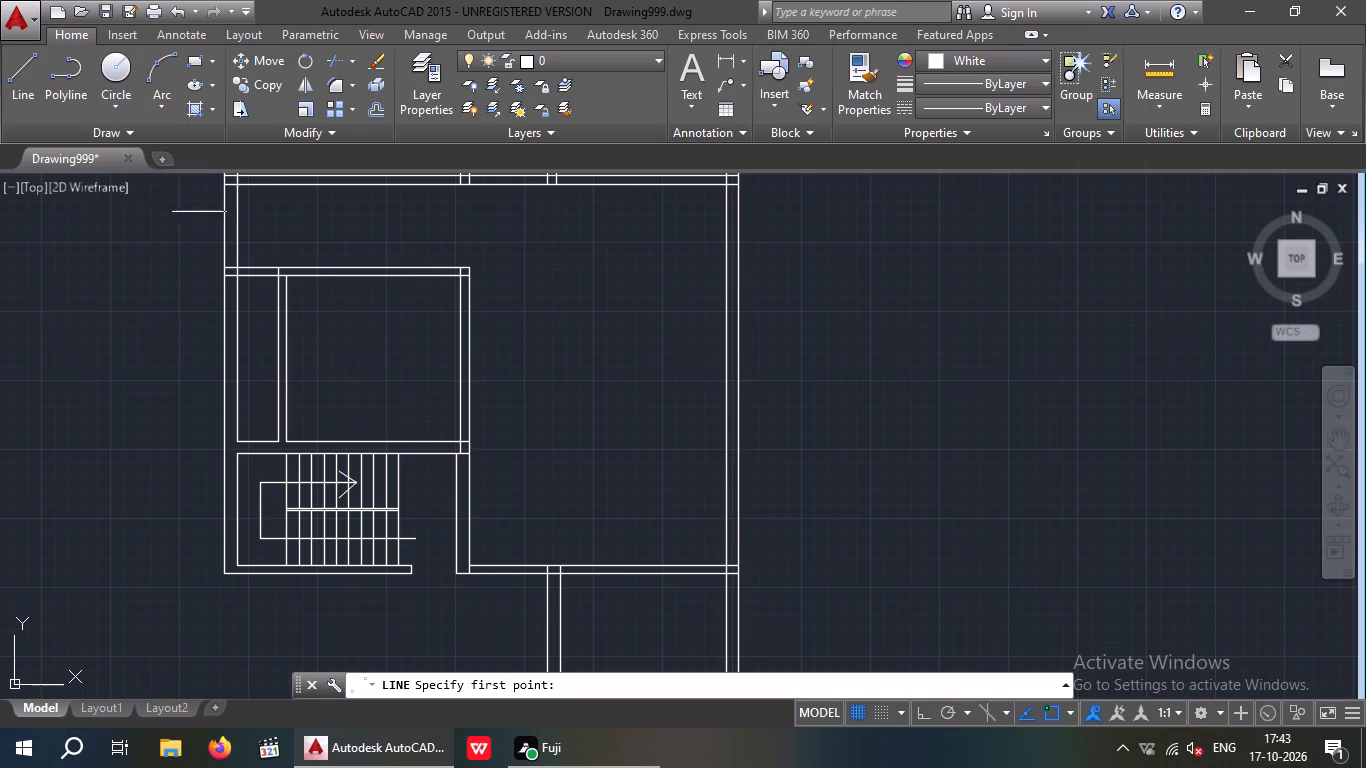
{"action": "left_click", "coordinate": [288, 354]}
{"action": "scroll", "coordinate": [286, 352], "scroll_direction": "up", "scroll_amount": 3}
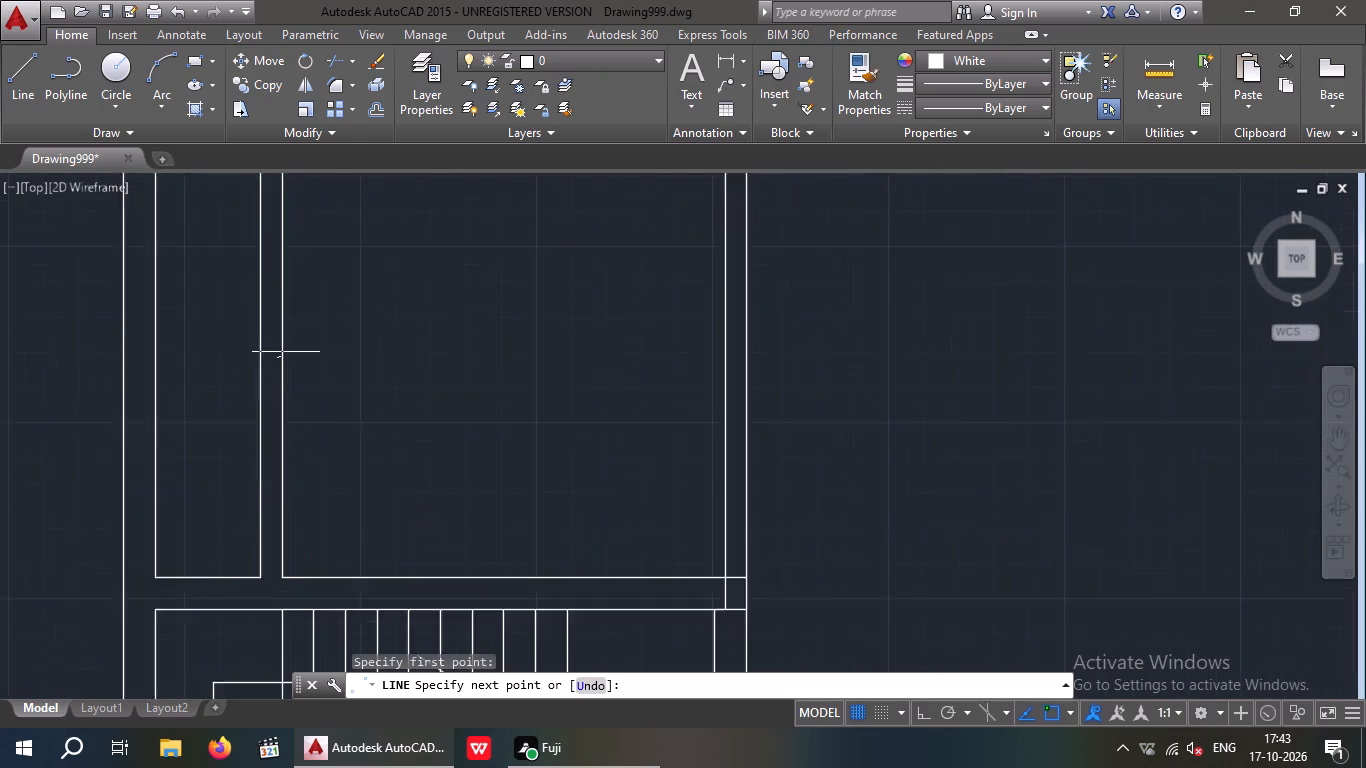
{"action": "scroll", "coordinate": [286, 352], "scroll_direction": "up", "scroll_amount": 1}
{"action": "left_click", "coordinate": [216, 359]}
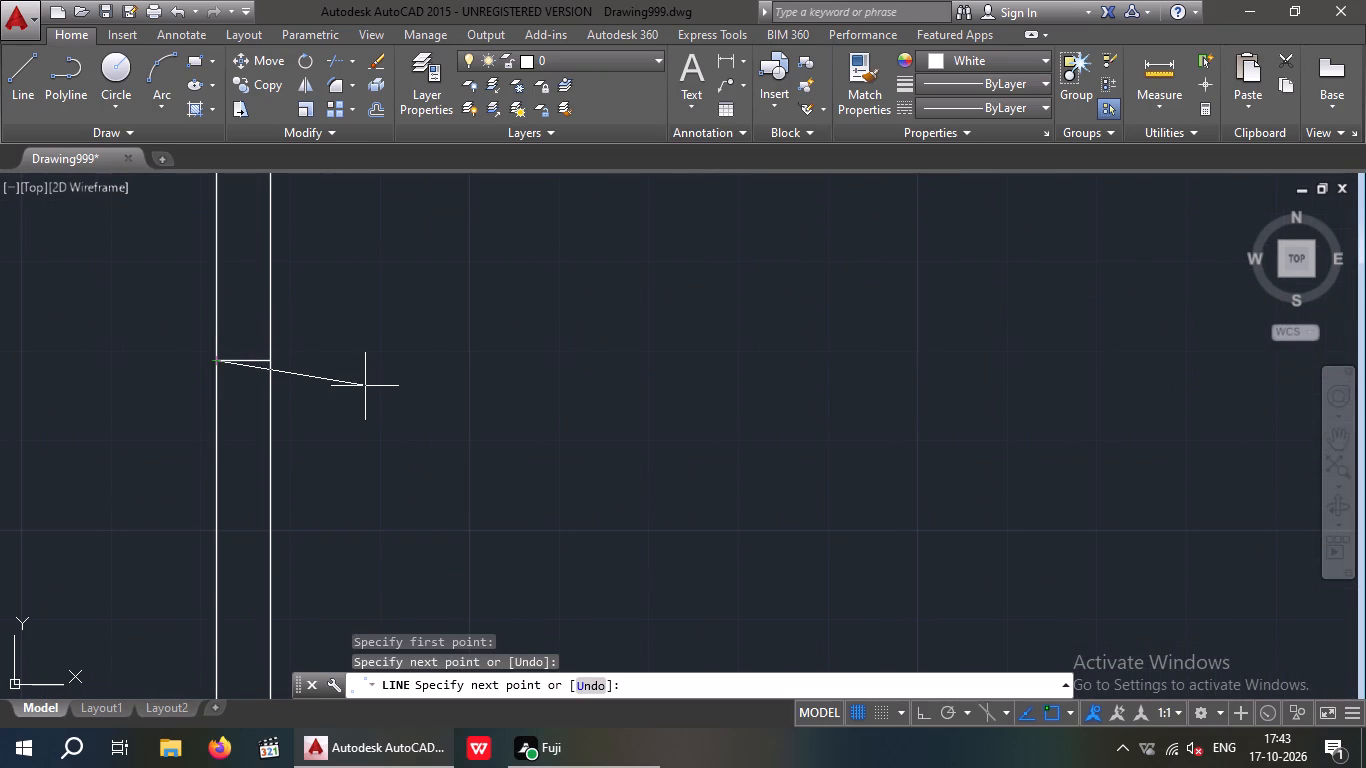
{"action": "key", "text": "Escape"}
{"action": "key", "text": "Escape"}
Offset the short line across the 6" partition by 2' to both its north and south sides.
{"action": "key", "text": "o"}
{"action": "key", "text": "Return"}
{"action": "key", "text": "2"}
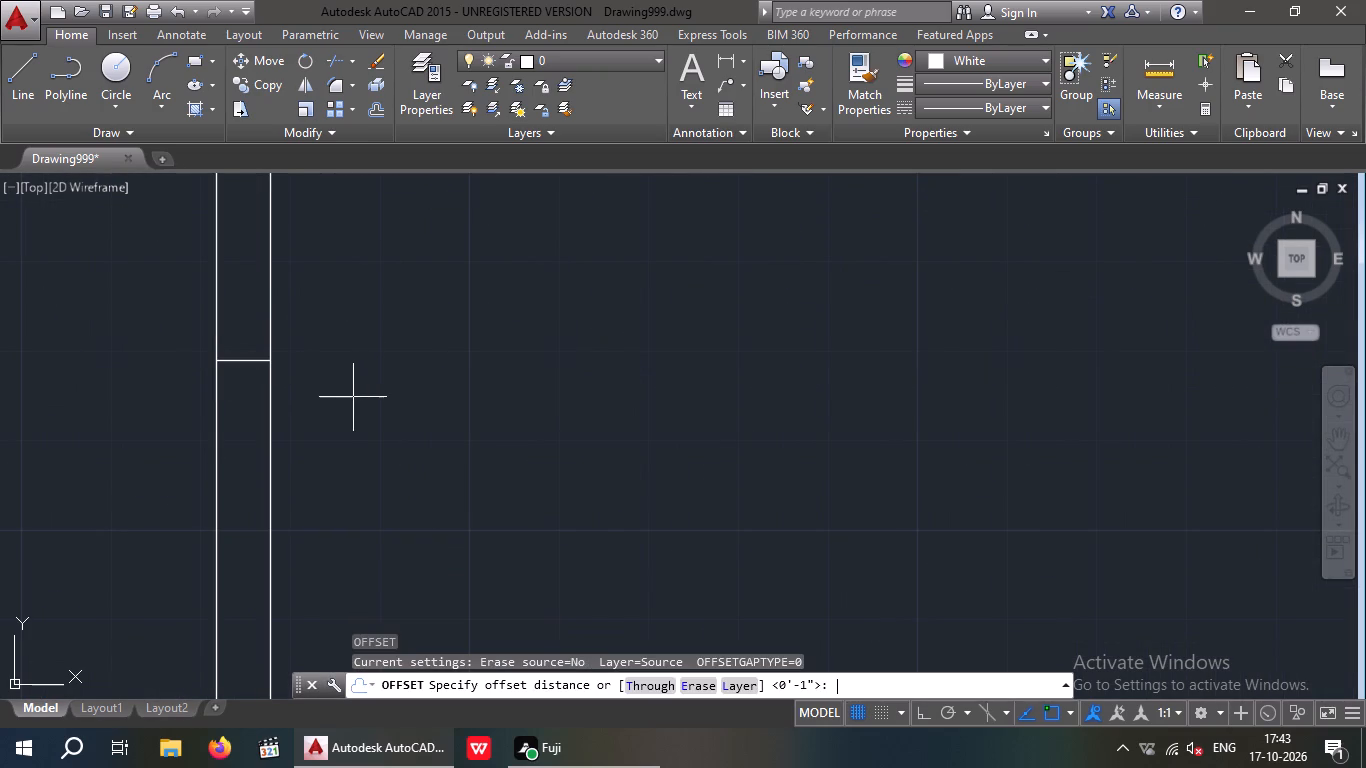
{"action": "key", "text": "apostrophe"}
{"action": "key", "text": "Return"}
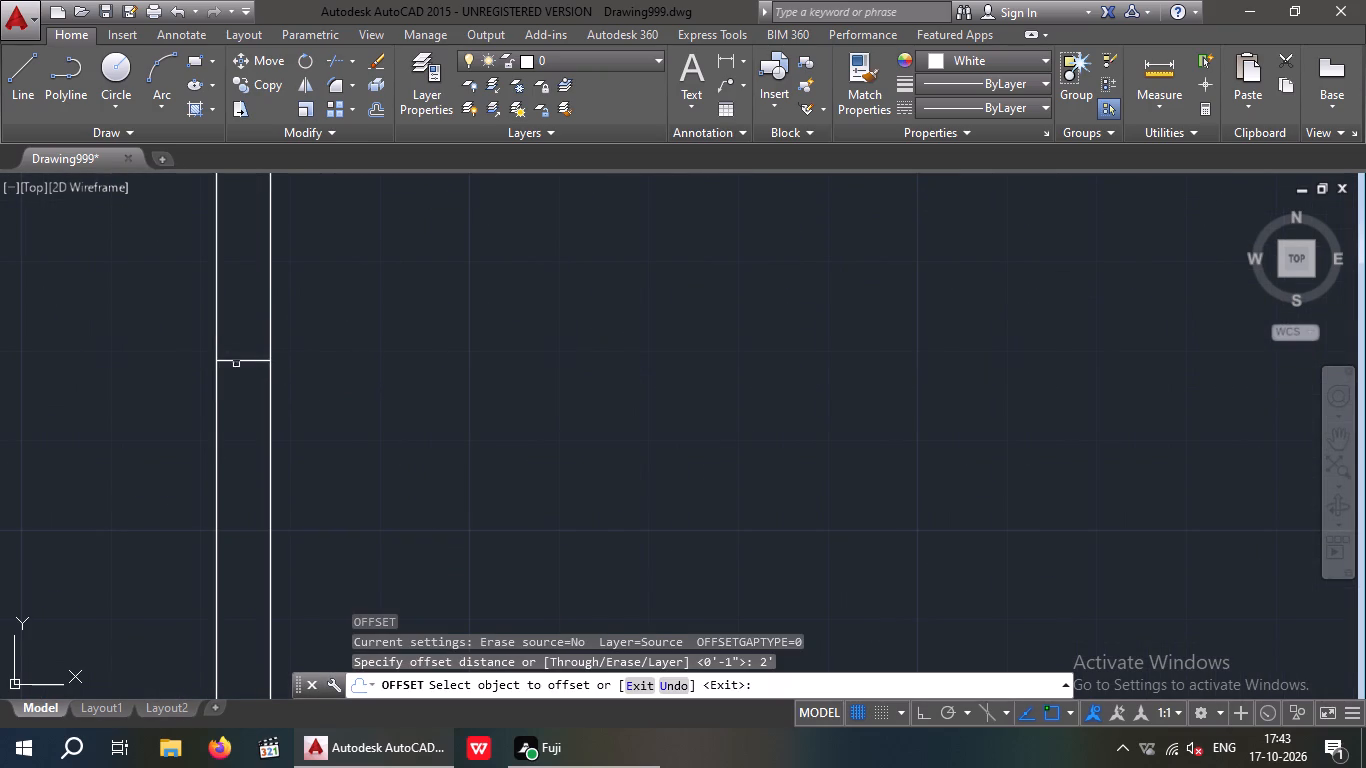
{"action": "left_click", "coordinate": [236, 365]}
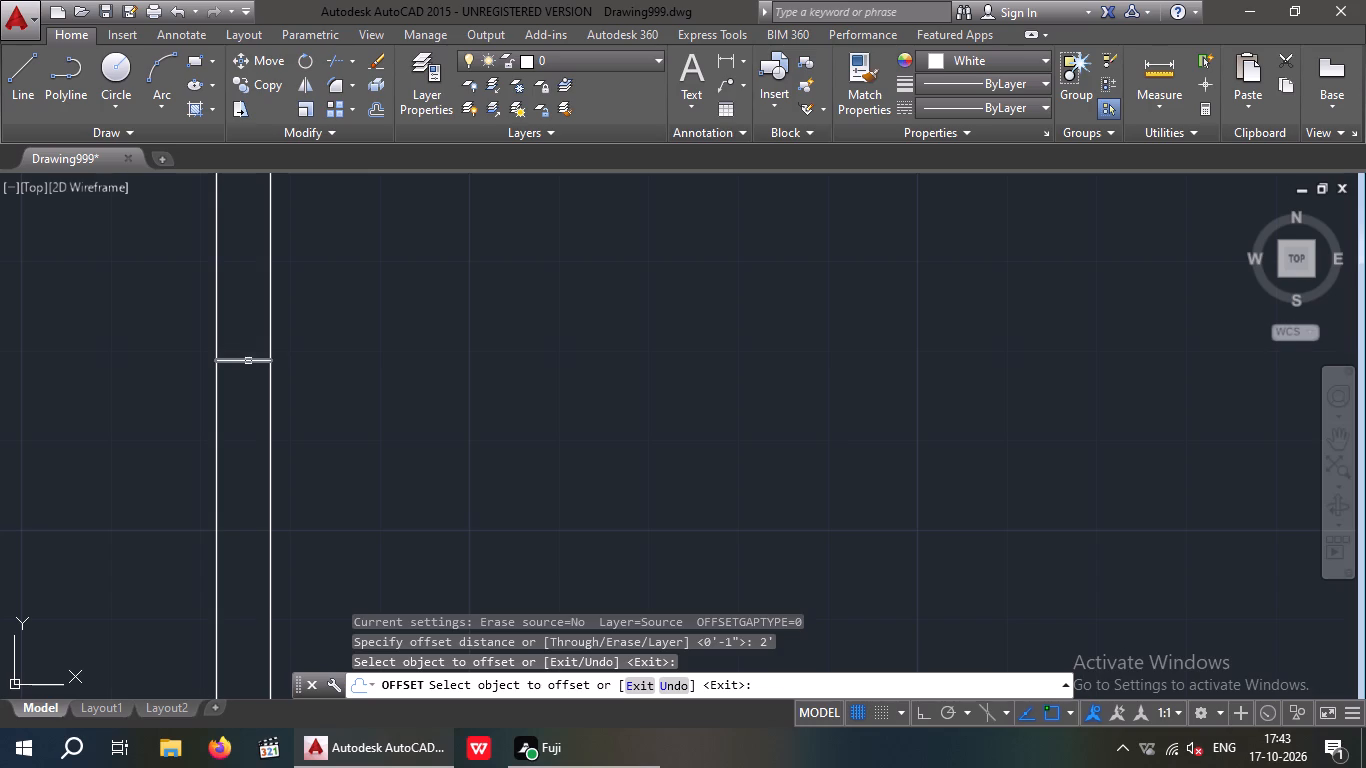
{"action": "left_click_drag", "start_coordinate": [248, 361], "coordinate": [248, 343]}
{"action": "scroll", "coordinate": [250, 299], "scroll_direction": "down", "scroll_amount": 2}
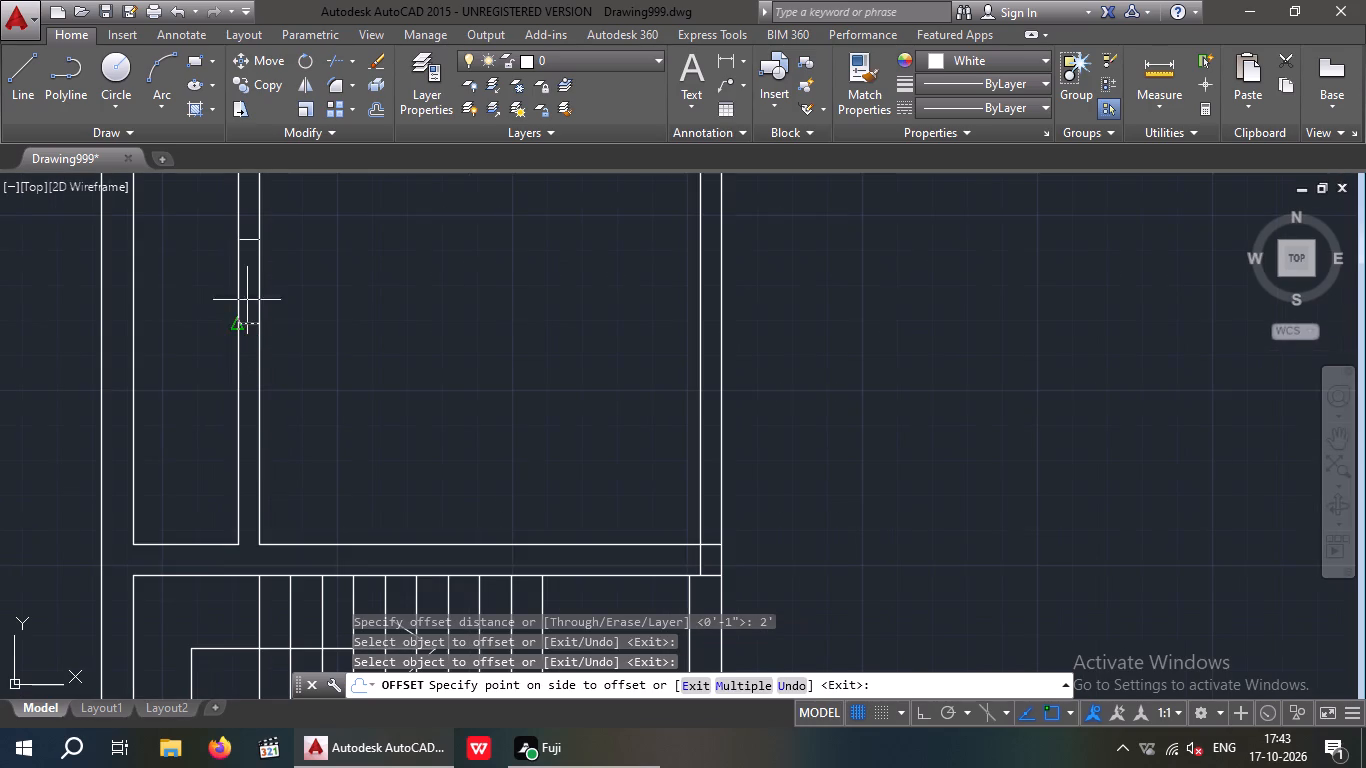
{"action": "left_click", "coordinate": [247, 292]}
{"action": "left_click_drag", "start_coordinate": [247, 324], "coordinate": [250, 313]}
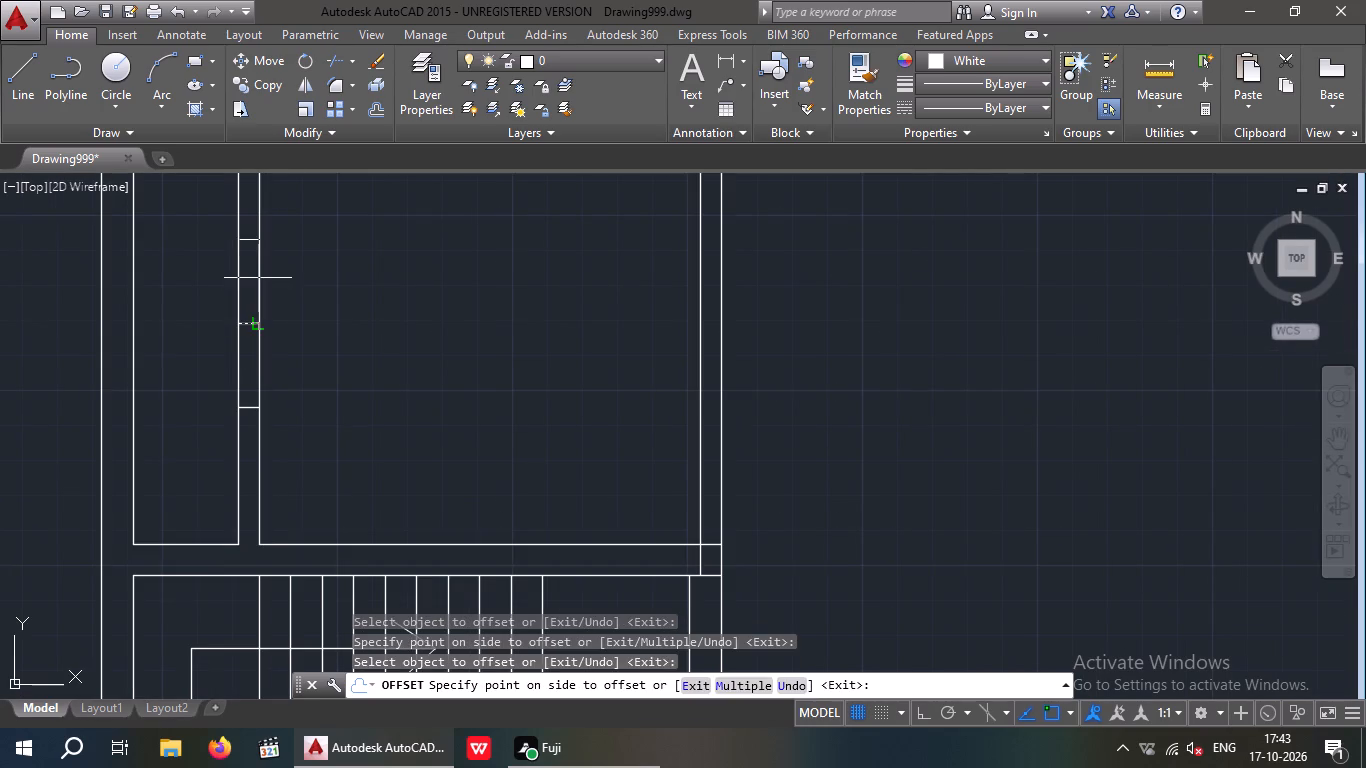
{"action": "left_click", "coordinate": [258, 278]}
{"action": "middle_click", "coordinate": [259, 446]}
{"action": "middle_click_drag", "start_coordinate": [260, 421], "coordinate": [262, 424]}
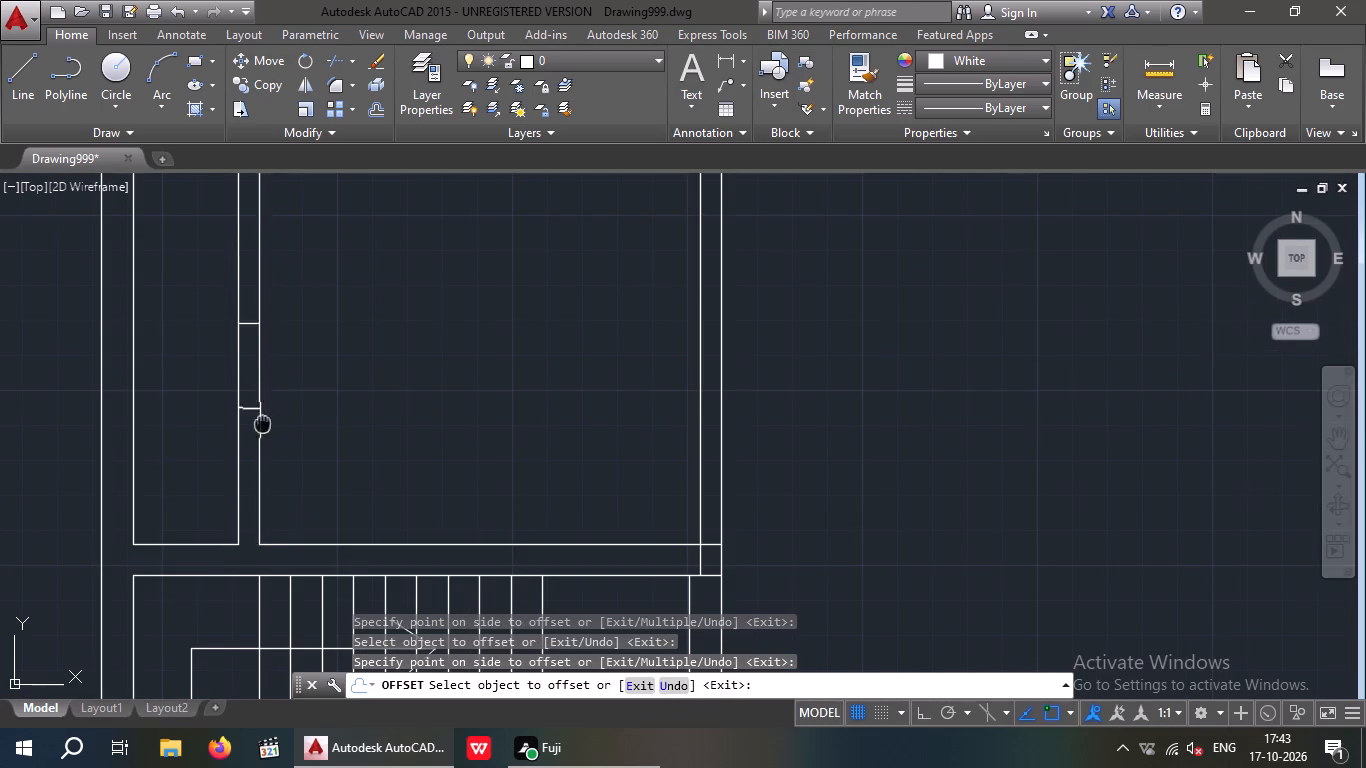
{"action": "middle_click_drag", "start_coordinate": [262, 424], "coordinate": [294, 570]}
{"action": "scroll", "coordinate": [278, 461], "scroll_direction": "up", "scroll_amount": 1}
{"action": "left_click_drag", "start_coordinate": [283, 481], "coordinate": [288, 454]}
{"action": "left_click", "coordinate": [316, 397]}
{"action": "key", "text": "Escape"}
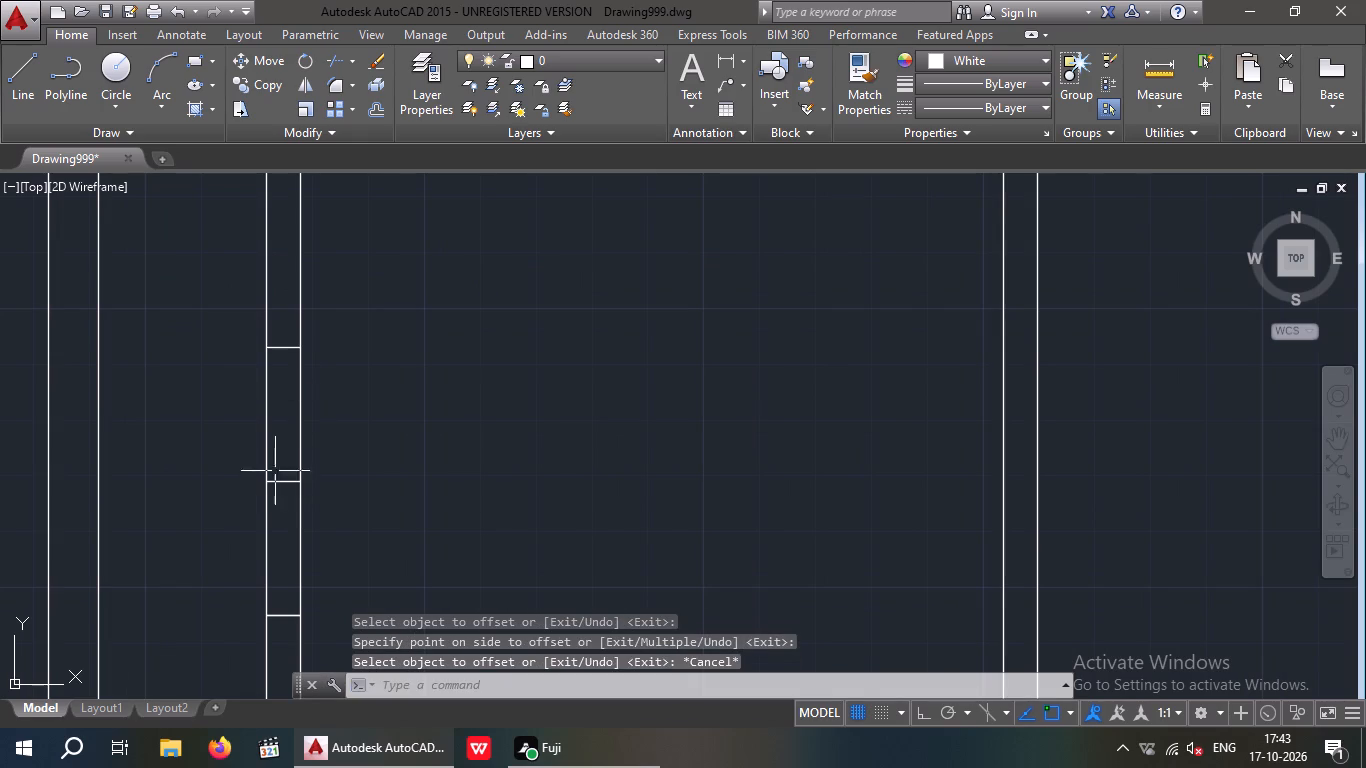
Delete the original midpoint line across the 6" partition.
{"action": "left_click", "coordinate": [284, 480]}
{"action": "key", "text": "Delete"}
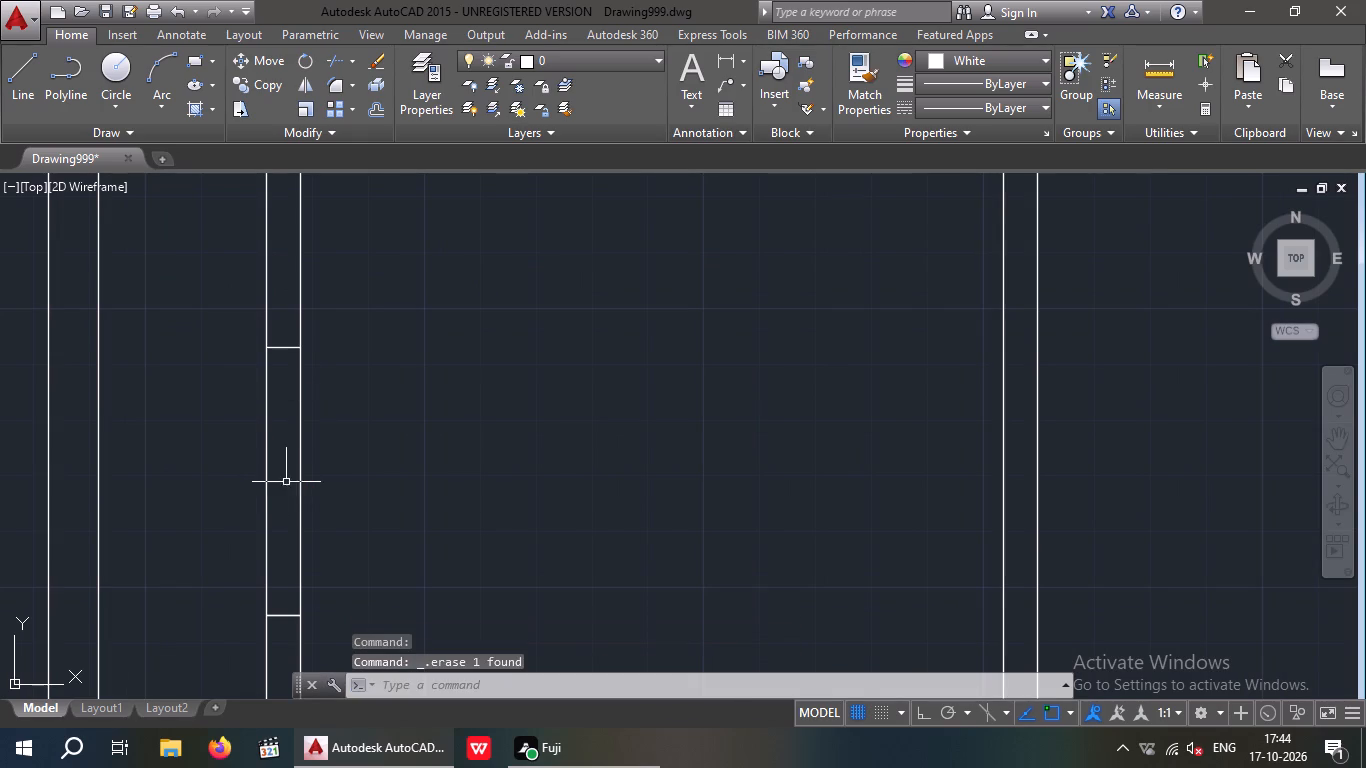
Trim both partition lines between the two offset lines to form a 4' opening.
{"action": "type", "text": "TR"}
{"action": "key", "text": "space"}
{"action": "key", "text": "space"}
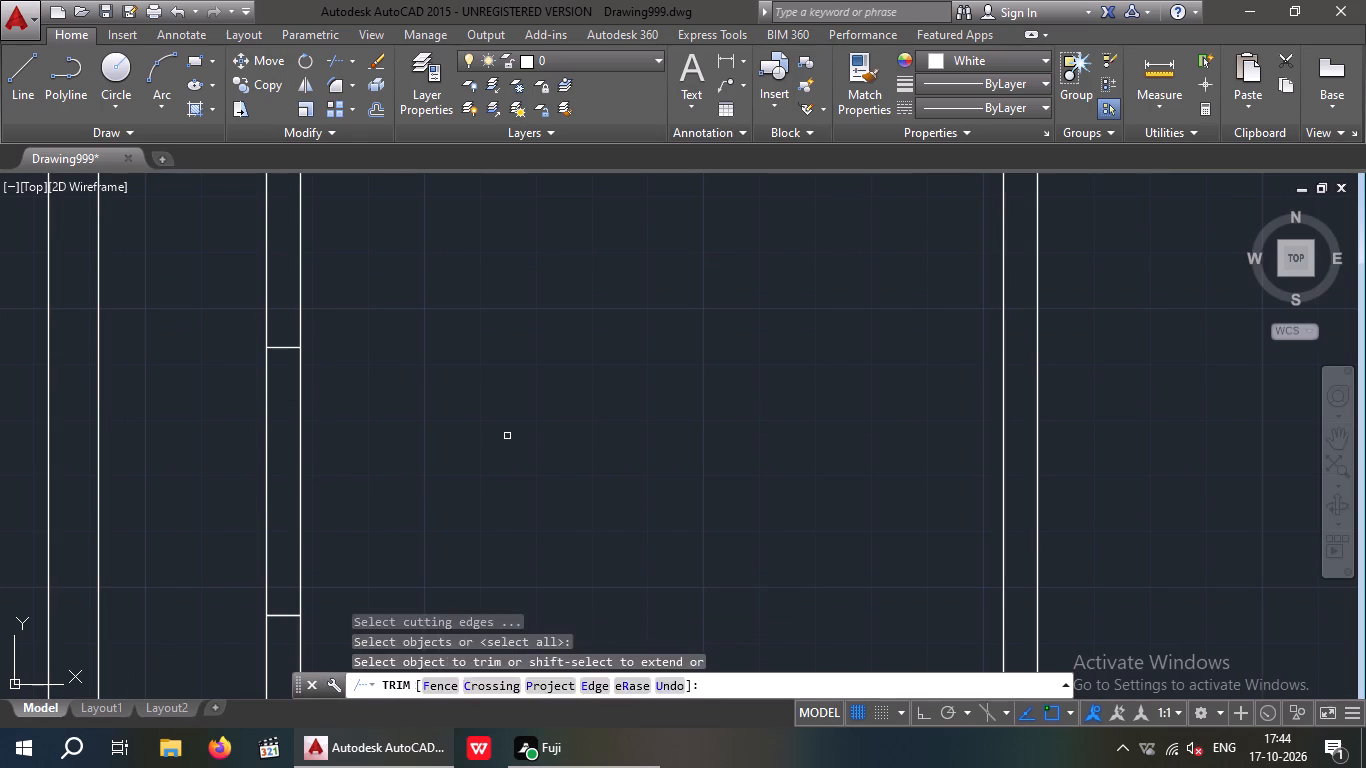
{"action": "left_click_drag", "start_coordinate": [507, 436], "coordinate": [239, 500]}
{"action": "left_click", "coordinate": [227, 503]}
{"action": "scroll", "coordinate": [339, 488], "scroll_direction": "up", "scroll_amount": 1}
{"action": "scroll", "coordinate": [340, 487], "scroll_direction": "down", "scroll_amount": 2}
Trim the overlapping lines where the 6" partition's north end meets the room's north wall.
{"action": "middle_click_drag", "start_coordinate": [404, 472], "coordinate": [378, 455]}
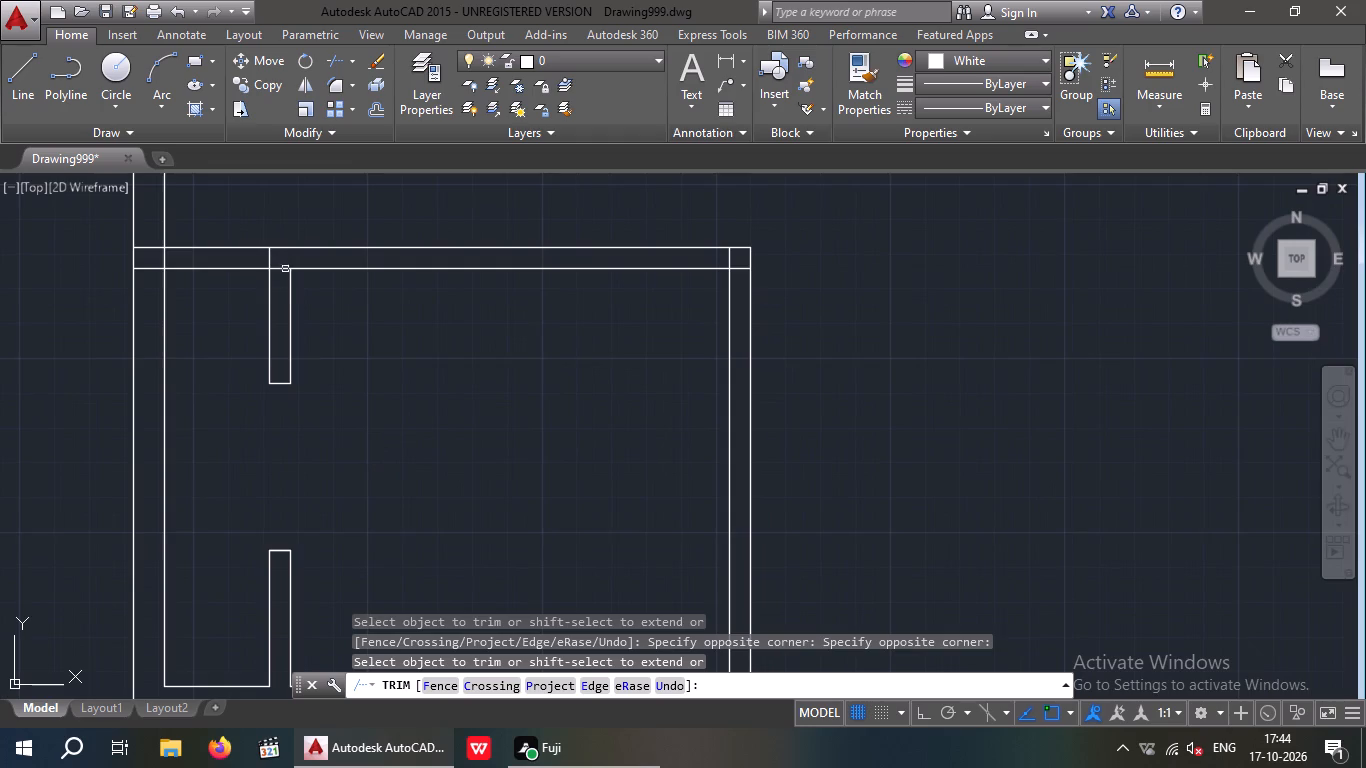
{"action": "scroll", "coordinate": [262, 251], "scroll_direction": "up", "scroll_amount": 2}
{"action": "left_click_drag", "start_coordinate": [312, 252], "coordinate": [247, 269]}
{"action": "left_click", "coordinate": [247, 269]}
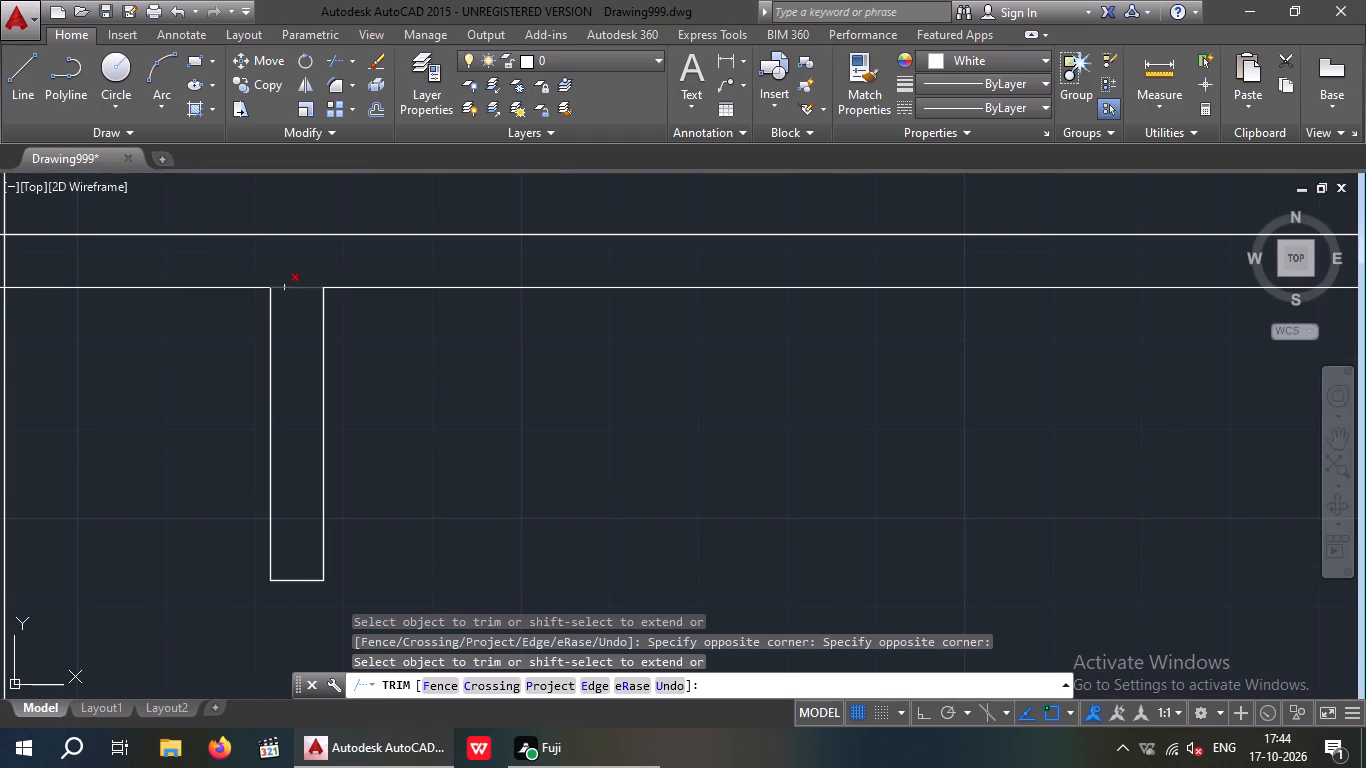
{"action": "left_click", "coordinate": [288, 287]}
{"action": "scroll", "coordinate": [315, 289], "scroll_direction": "down", "scroll_amount": 2}
{"action": "middle_click_drag", "start_coordinate": [350, 415], "coordinate": [354, 258]}
{"action": "scroll", "coordinate": [449, 374], "scroll_direction": "down", "scroll_amount": 1}
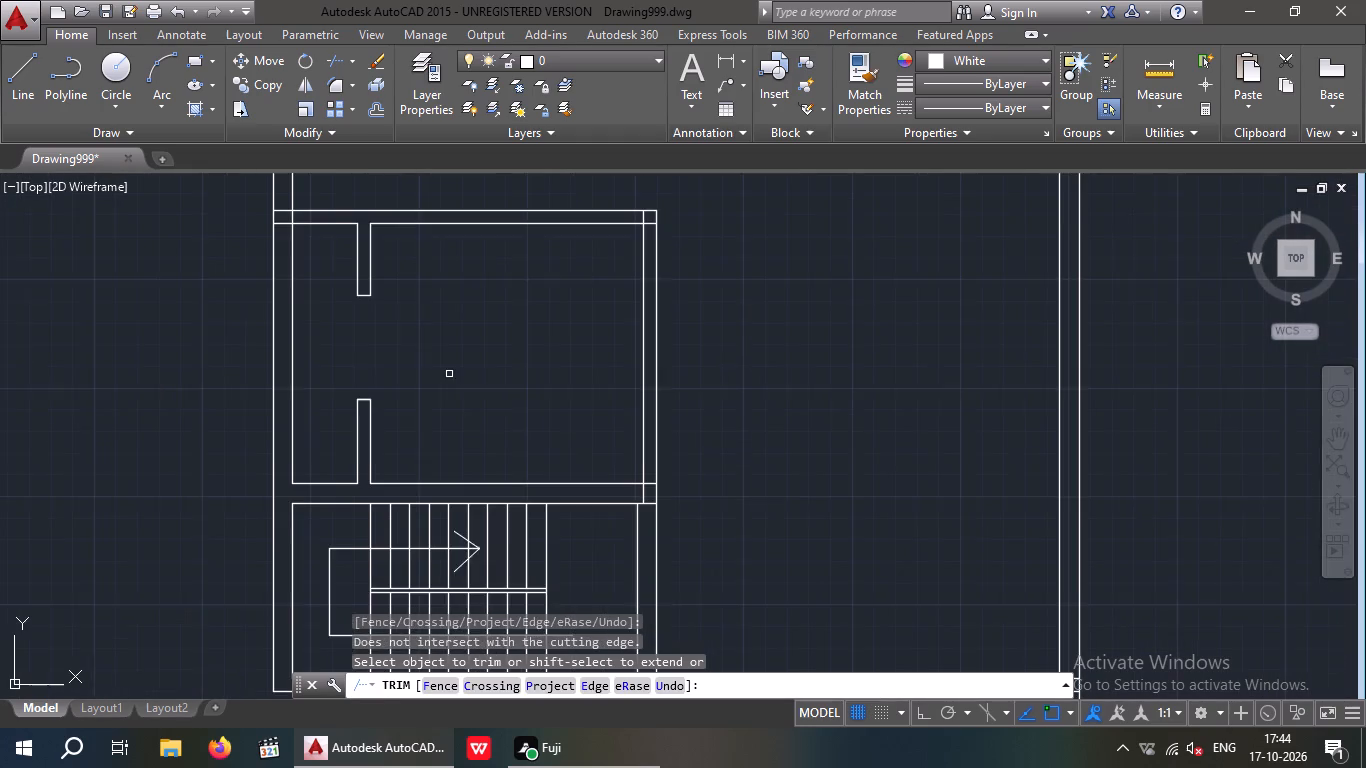
Trim the overlapping lines where the small rooms' north wall meets the 9" west outer wall.
{"action": "middle_click_drag", "start_coordinate": [442, 380], "coordinate": [367, 405]}
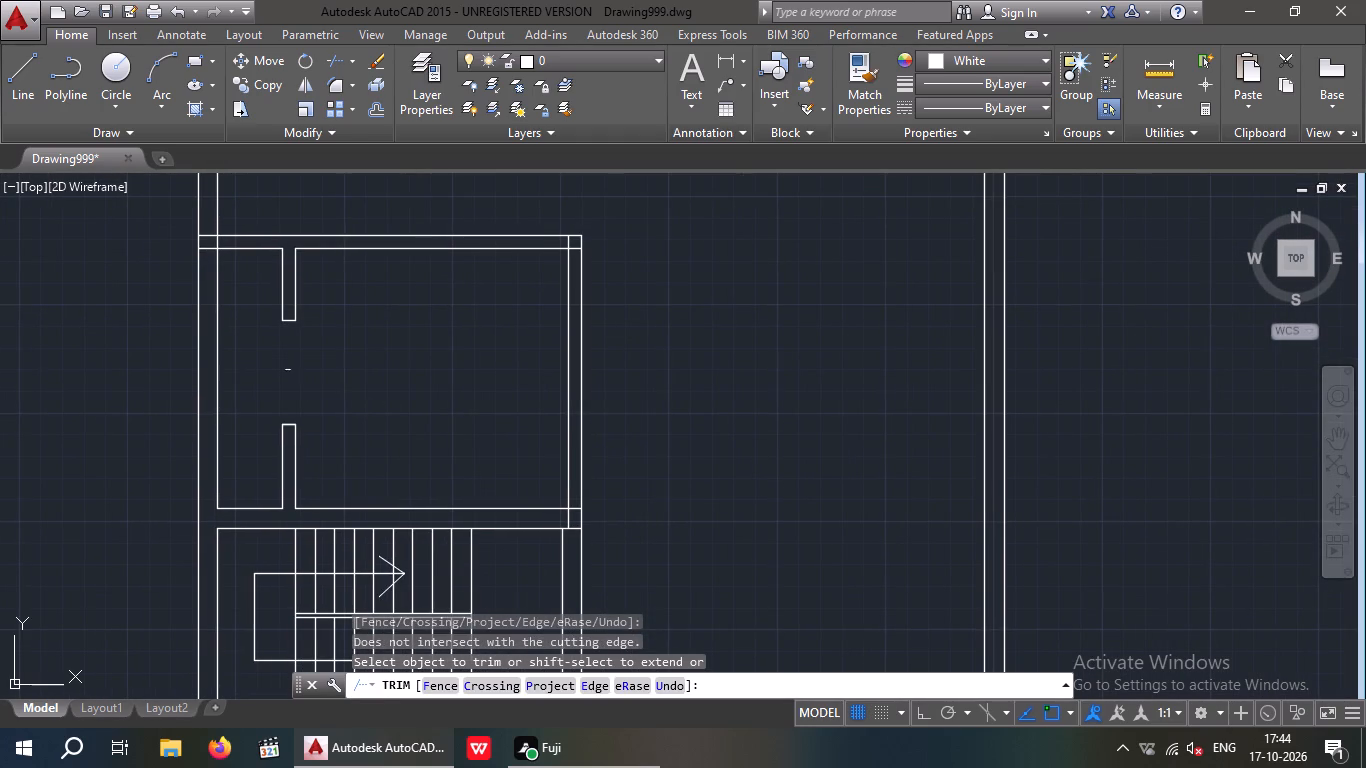
{"action": "scroll", "coordinate": [206, 237], "scroll_direction": "up", "scroll_amount": 3}
{"action": "left_click_drag", "start_coordinate": [265, 251], "coordinate": [220, 254]}
{"action": "left_click", "coordinate": [218, 254]}
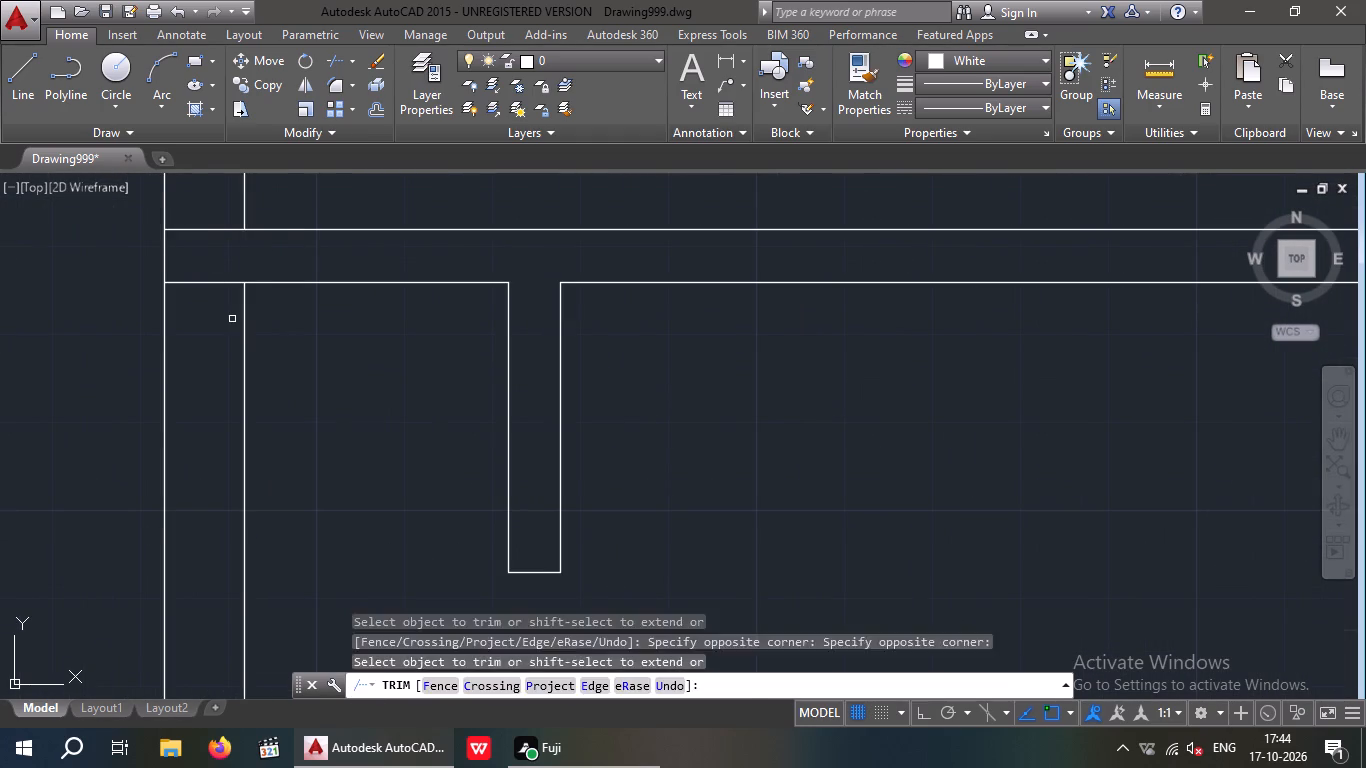
{"action": "left_click_drag", "start_coordinate": [231, 320], "coordinate": [187, 244]}
{"action": "left_click", "coordinate": [197, 210]}
{"action": "scroll", "coordinate": [197, 212], "scroll_direction": "down", "scroll_amount": 3}
{"action": "middle_click_drag", "start_coordinate": [337, 317], "coordinate": [339, 318]}
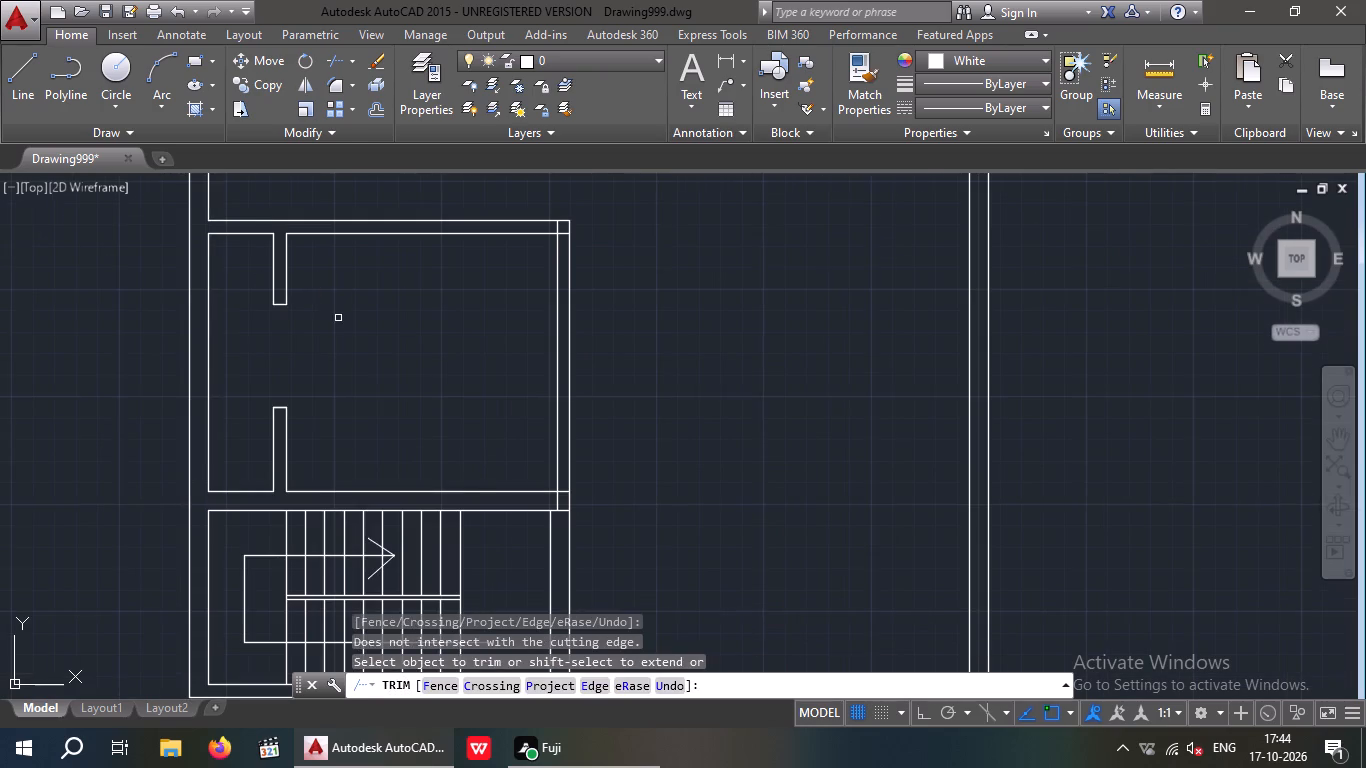
Trim the overlapping lines at the room's southeast corner, where the staircase's north wall meets the east wall.
{"action": "middle_click_drag", "start_coordinate": [339, 318], "coordinate": [283, 288]}
{"action": "scroll", "coordinate": [353, 329], "scroll_direction": "down", "scroll_amount": 2}
{"action": "middle_click_drag", "start_coordinate": [345, 328], "coordinate": [236, 348]}
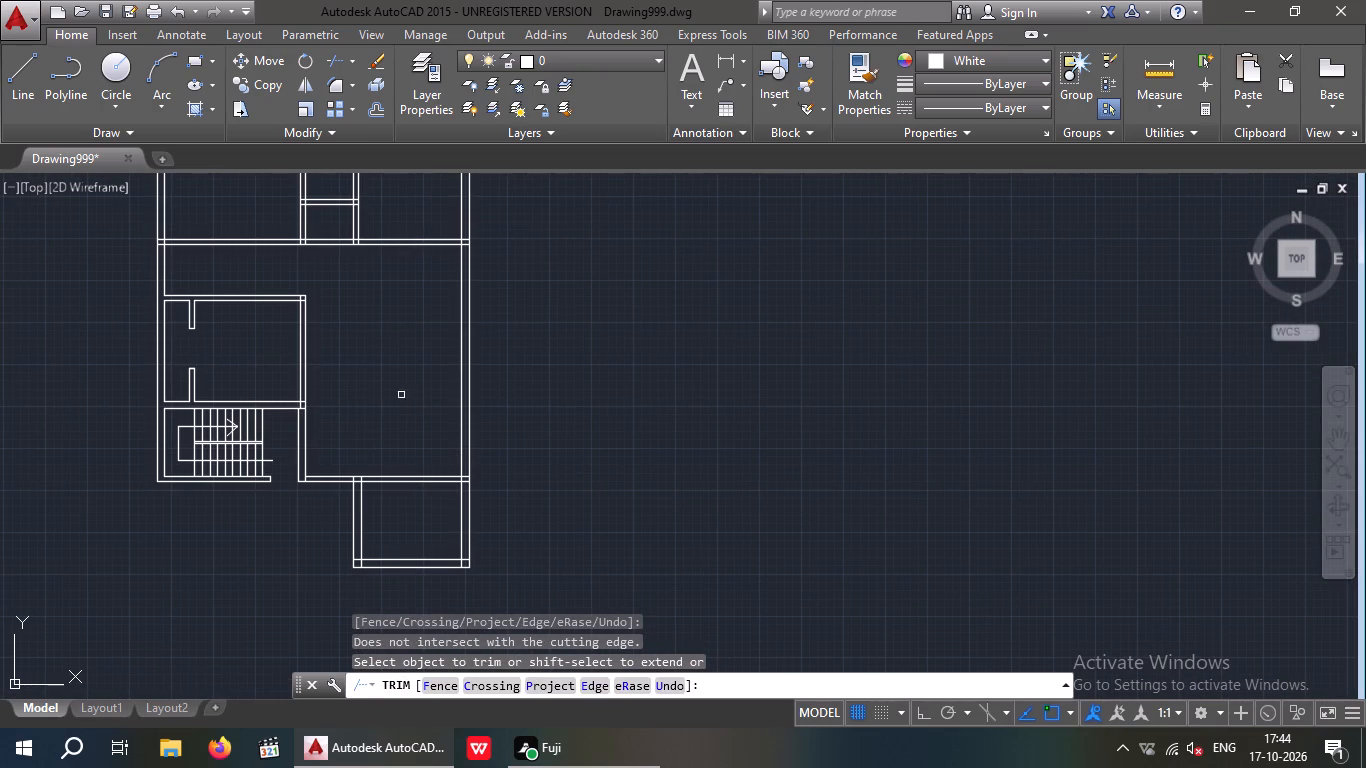
{"action": "scroll", "coordinate": [287, 400], "scroll_direction": "up", "scroll_amount": 6}
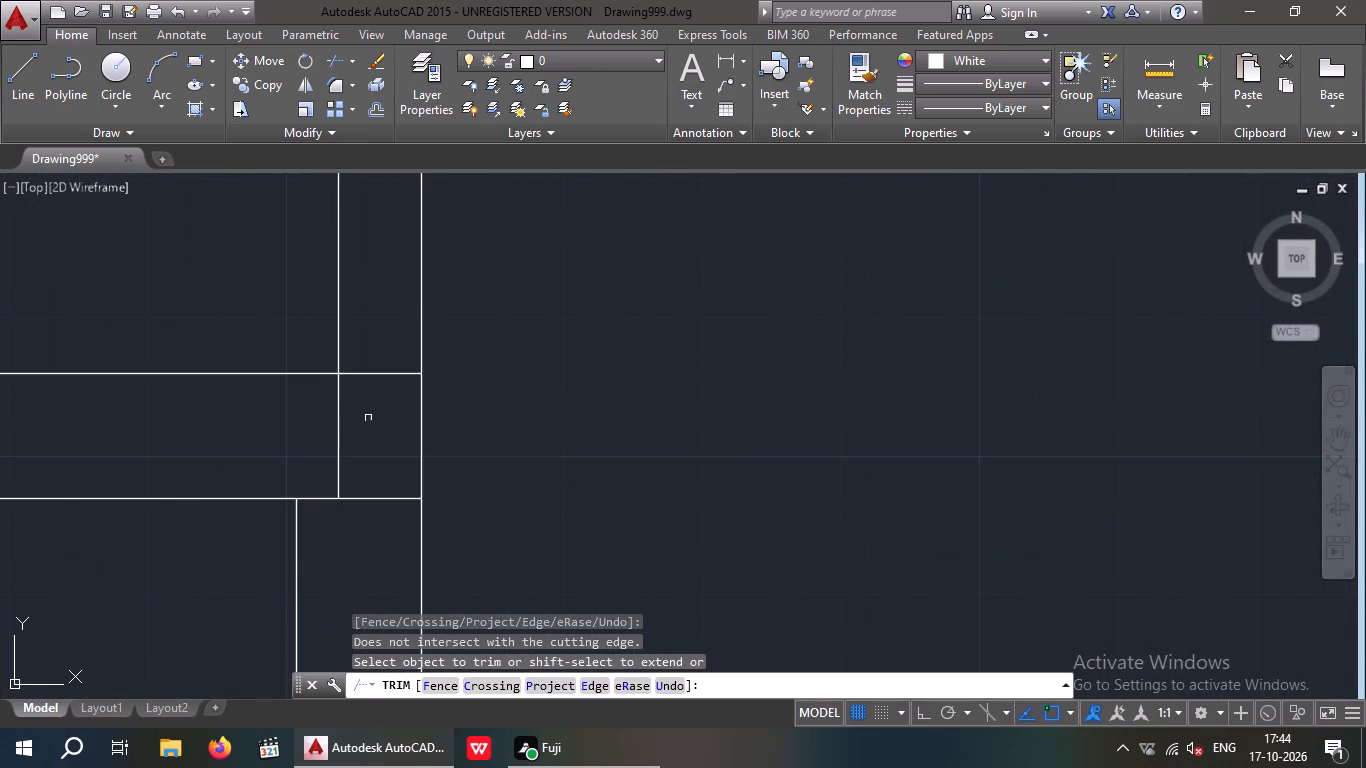
{"action": "left_click", "coordinate": [390, 376]}
{"action": "left_click_drag", "start_coordinate": [382, 400], "coordinate": [309, 429]}
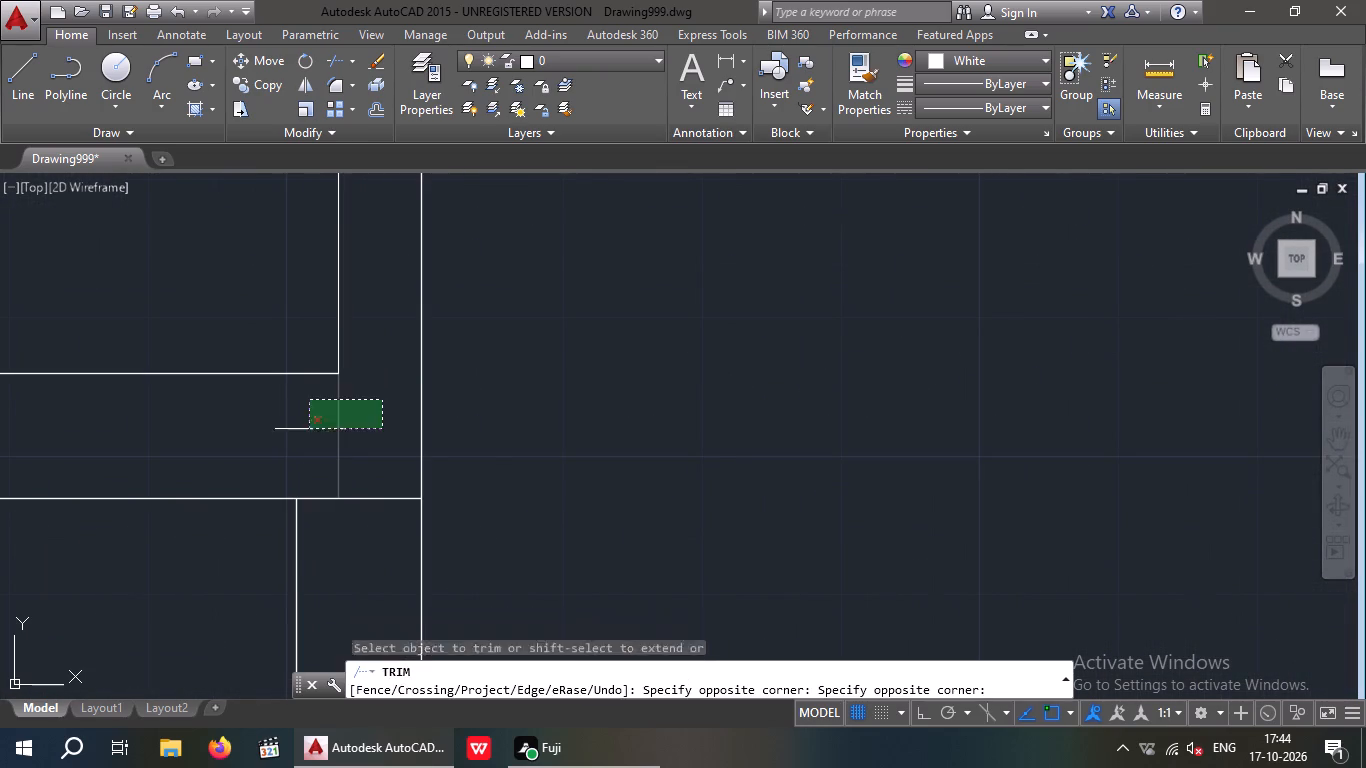
{"action": "left_click_drag", "start_coordinate": [309, 429], "coordinate": [284, 435]}
{"action": "left_click", "coordinate": [279, 434]}
{"action": "left_click_drag", "start_coordinate": [343, 526], "coordinate": [321, 460]}
{"action": "left_click", "coordinate": [322, 452]}
{"action": "scroll", "coordinate": [361, 449], "scroll_direction": "down", "scroll_amount": 2}
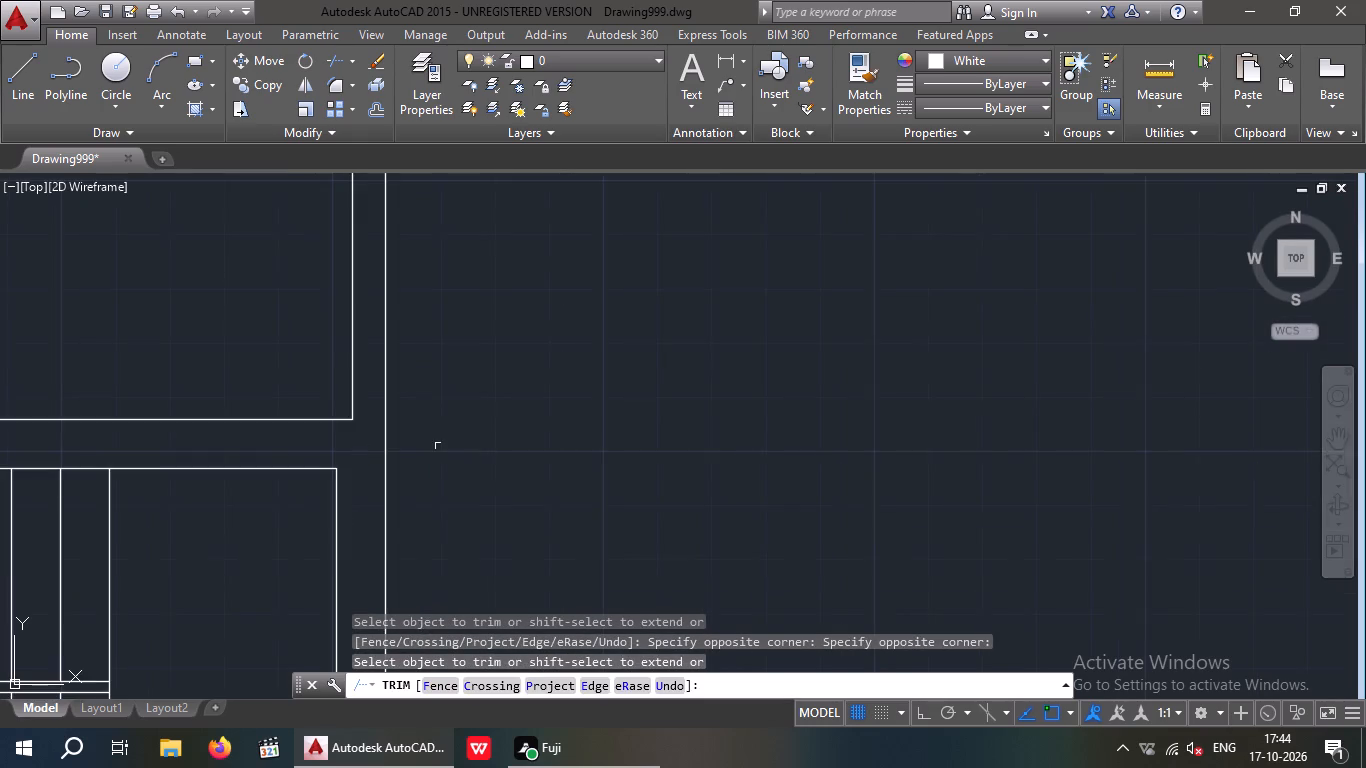
{"action": "scroll", "coordinate": [583, 444], "scroll_direction": "down", "scroll_amount": 3}
{"action": "middle_click_drag", "start_coordinate": [494, 431], "coordinate": [352, 426]}
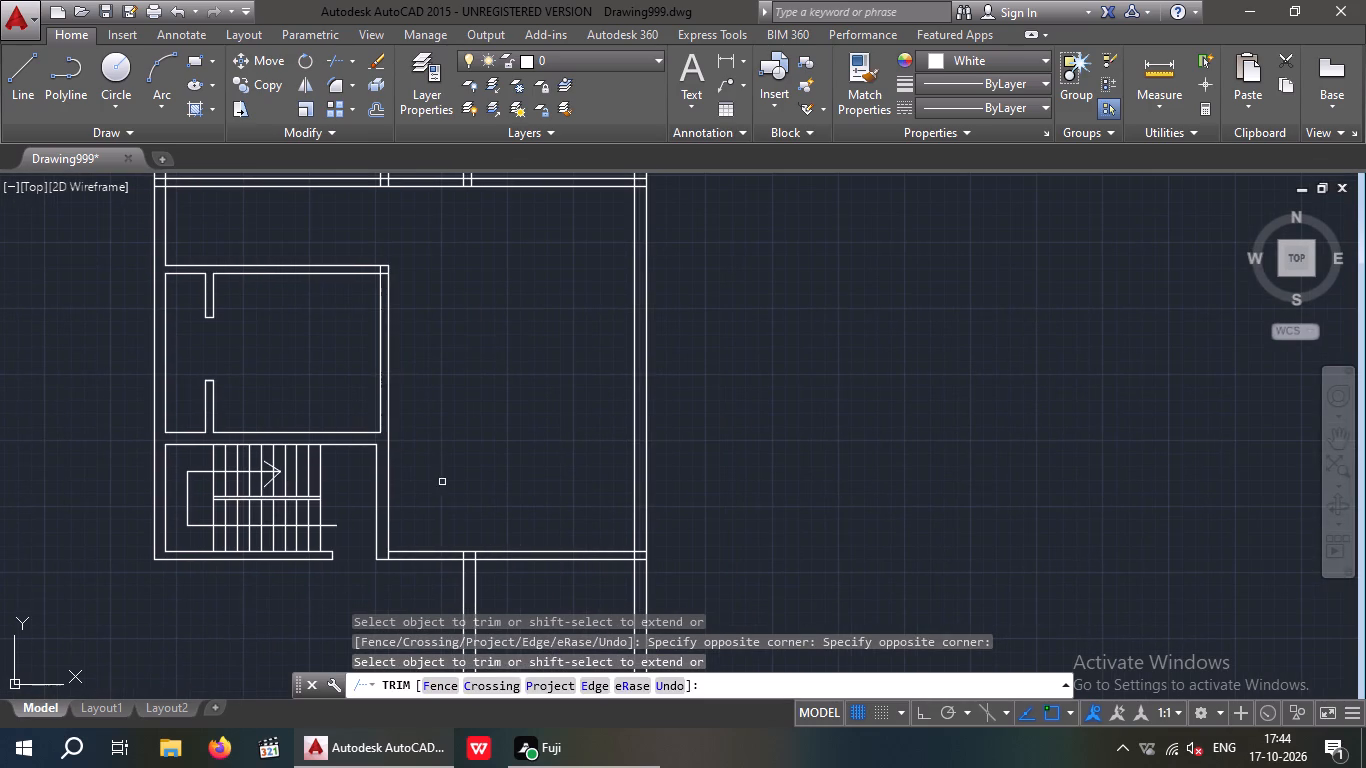
{"action": "middle_click_drag", "start_coordinate": [442, 478], "coordinate": [386, 533]}
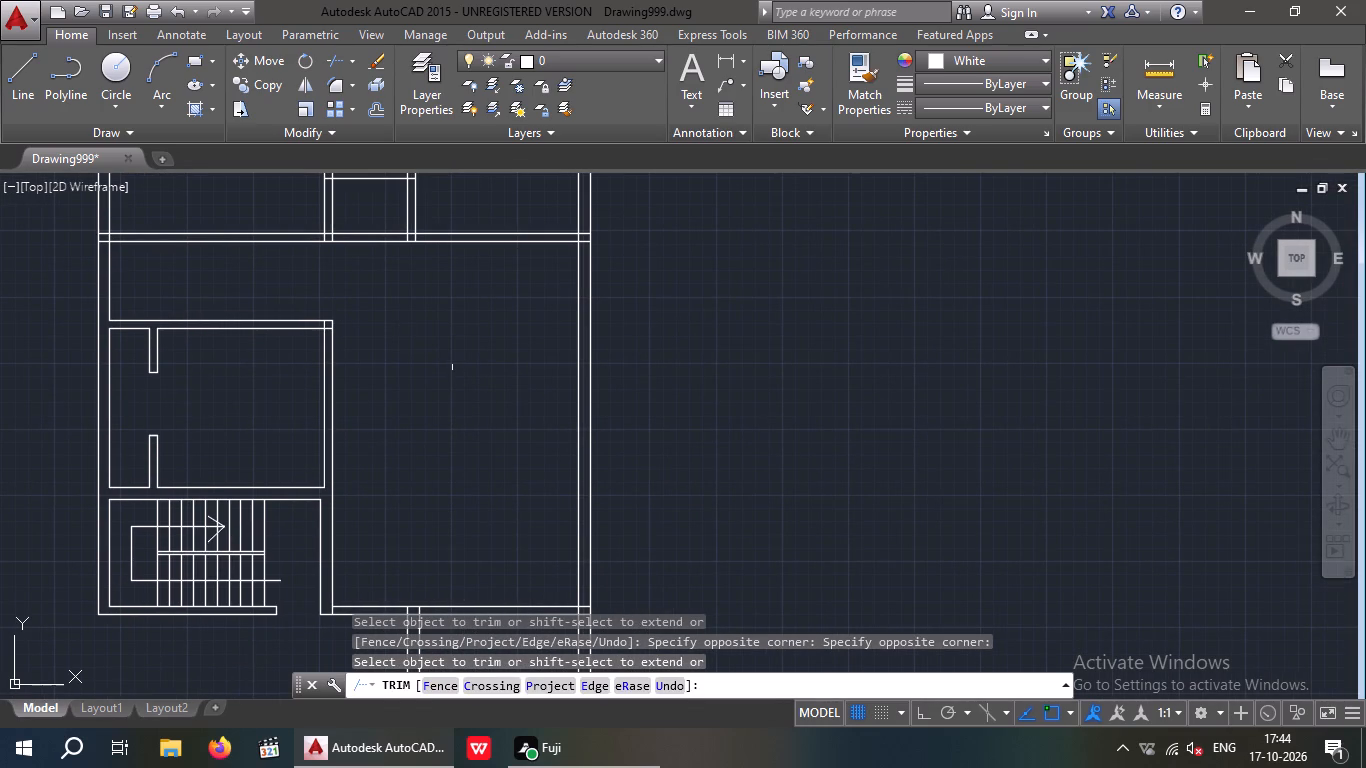
{"action": "key", "text": "Escape"}
{"action": "key", "text": "Escape"}
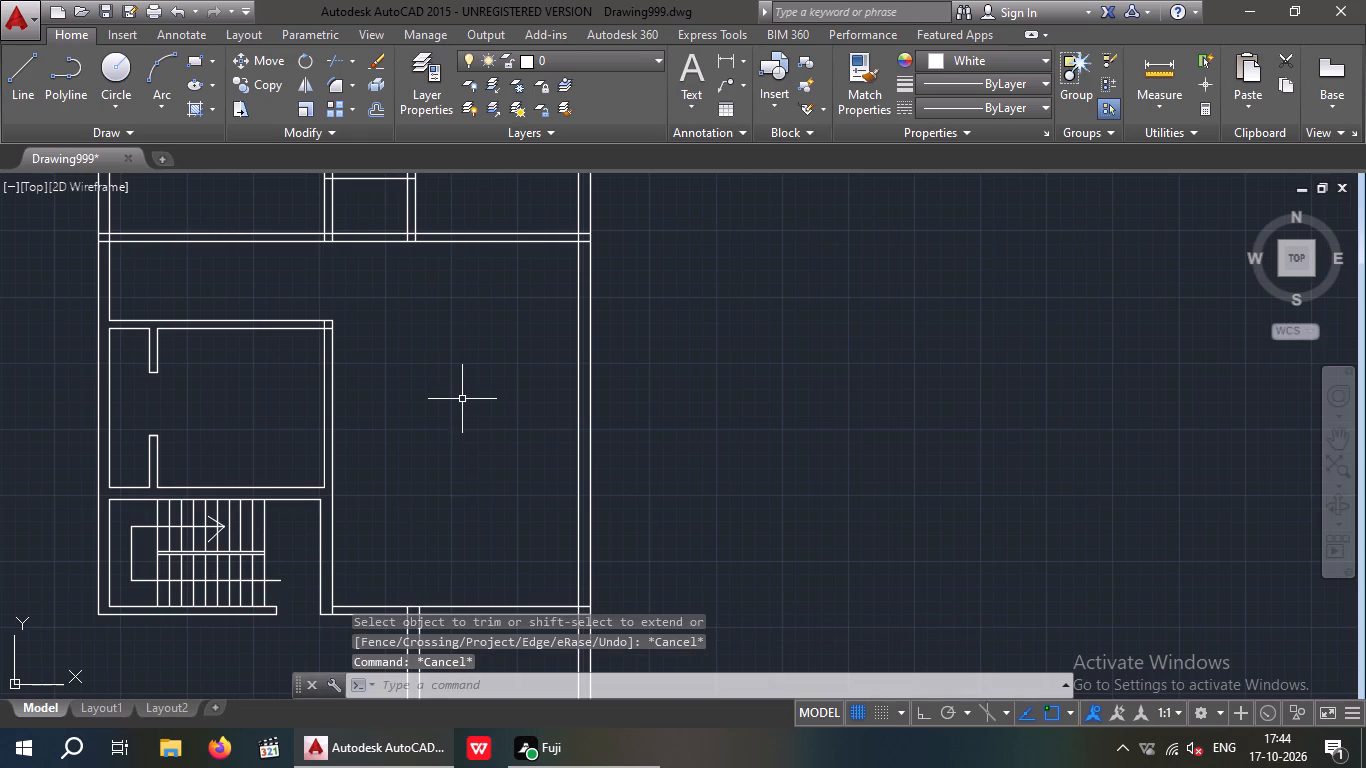
Offset the inner face of the room's east wall 1' west into the room.
{"action": "key", "text": "o"}
{"action": "key", "text": "Return"}
{"action": "key", "text": "1"}
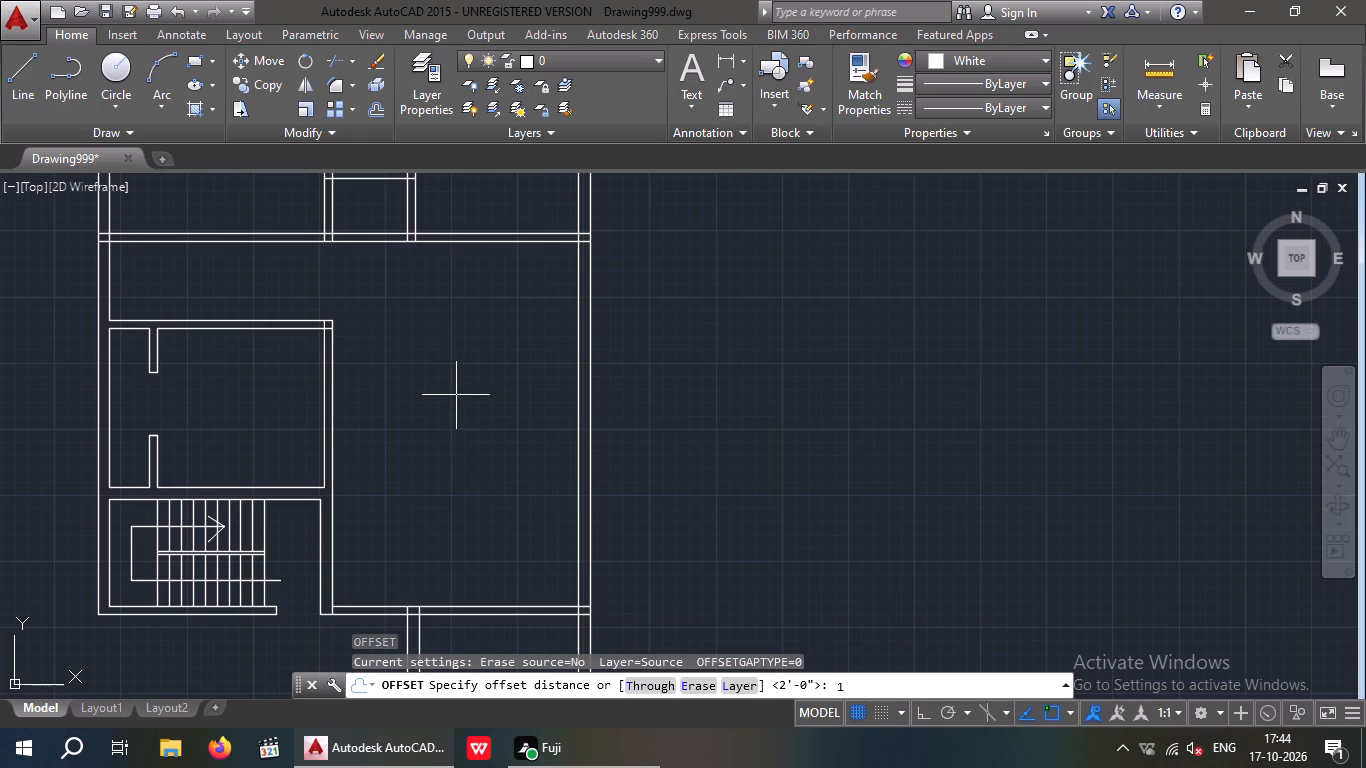
{"action": "key", "text": "apostrophe"}
{"action": "key", "text": "Return"}
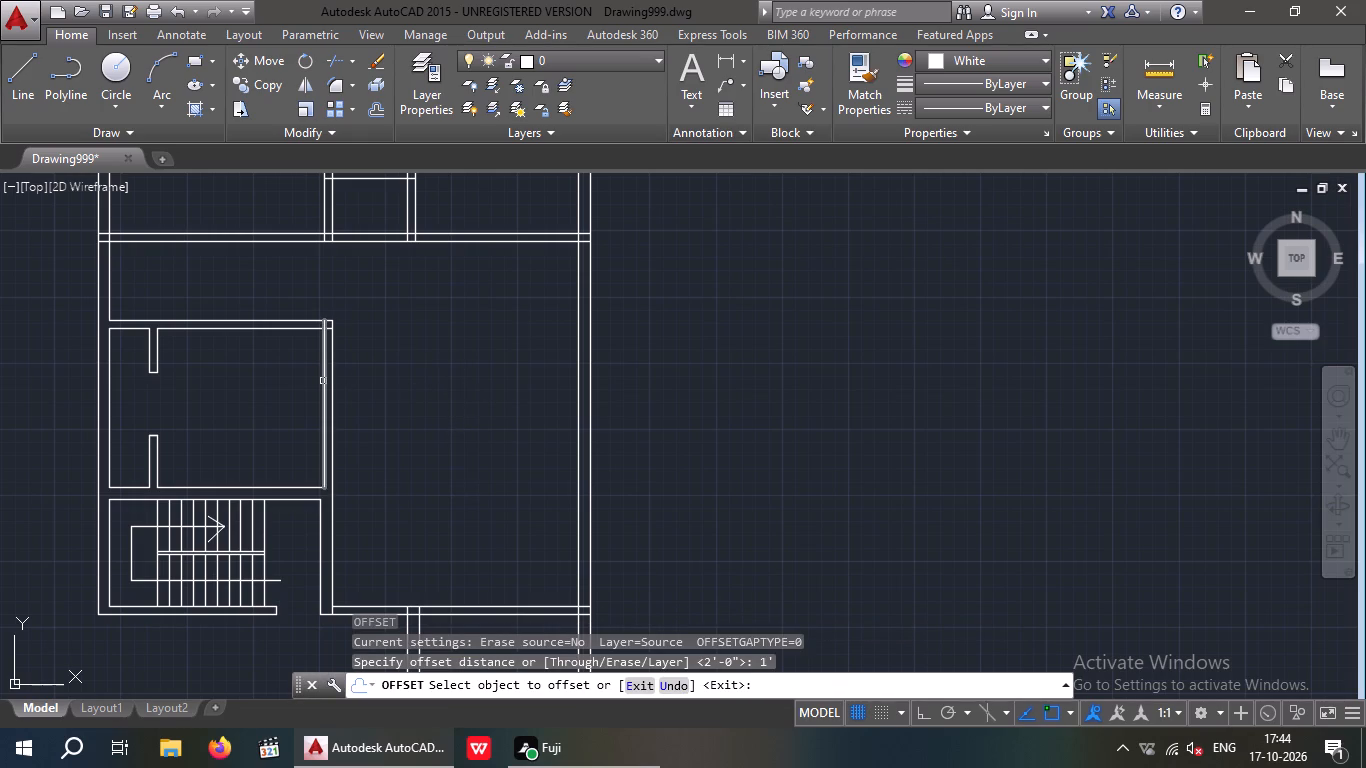
{"action": "left_click_drag", "start_coordinate": [322, 381], "coordinate": [277, 390]}
{"action": "left_click", "coordinate": [273, 391]}
{"action": "key", "text": "Escape"}
{"action": "key", "text": "Escape"}
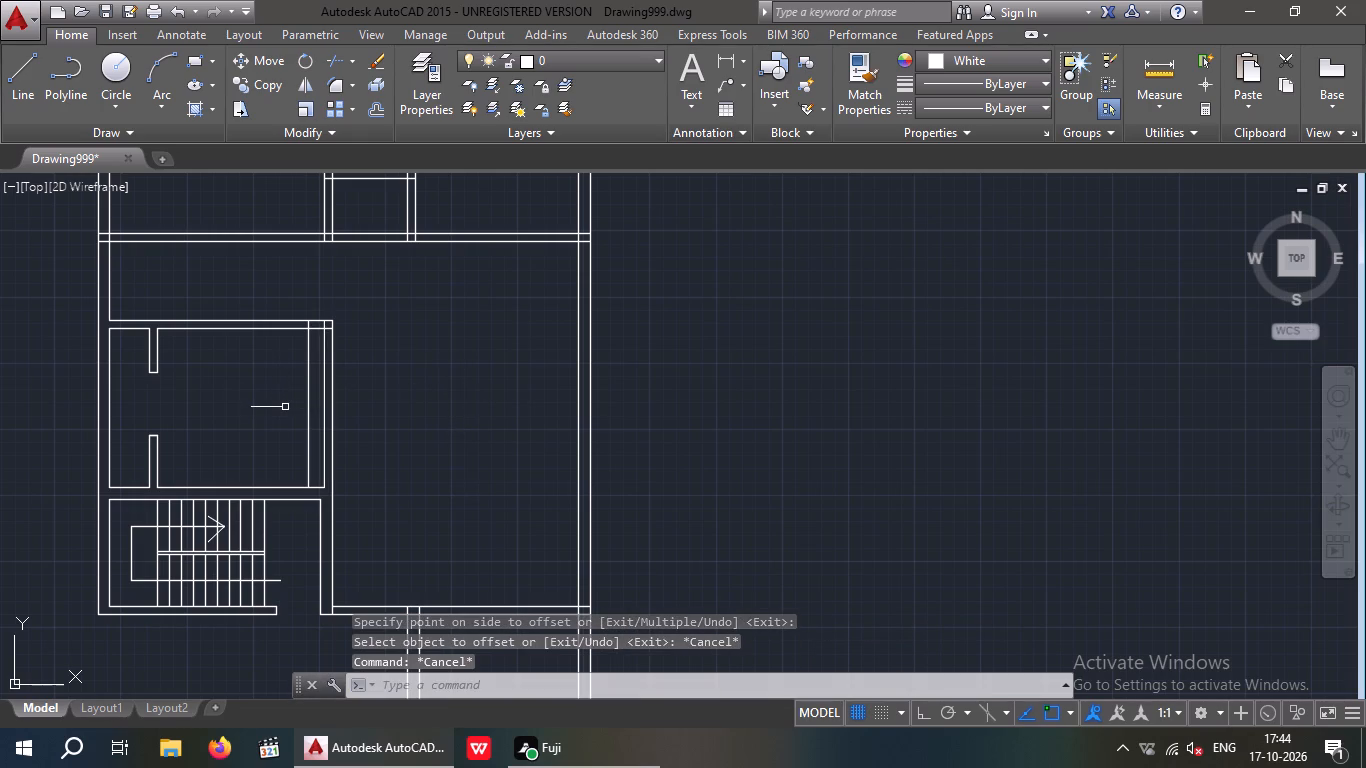
Offset the new vertical line another 3' west to mark the opening's other side.
{"action": "key", "text": "o"}
{"action": "key", "text": "Return"}
{"action": "key", "text": "3"}
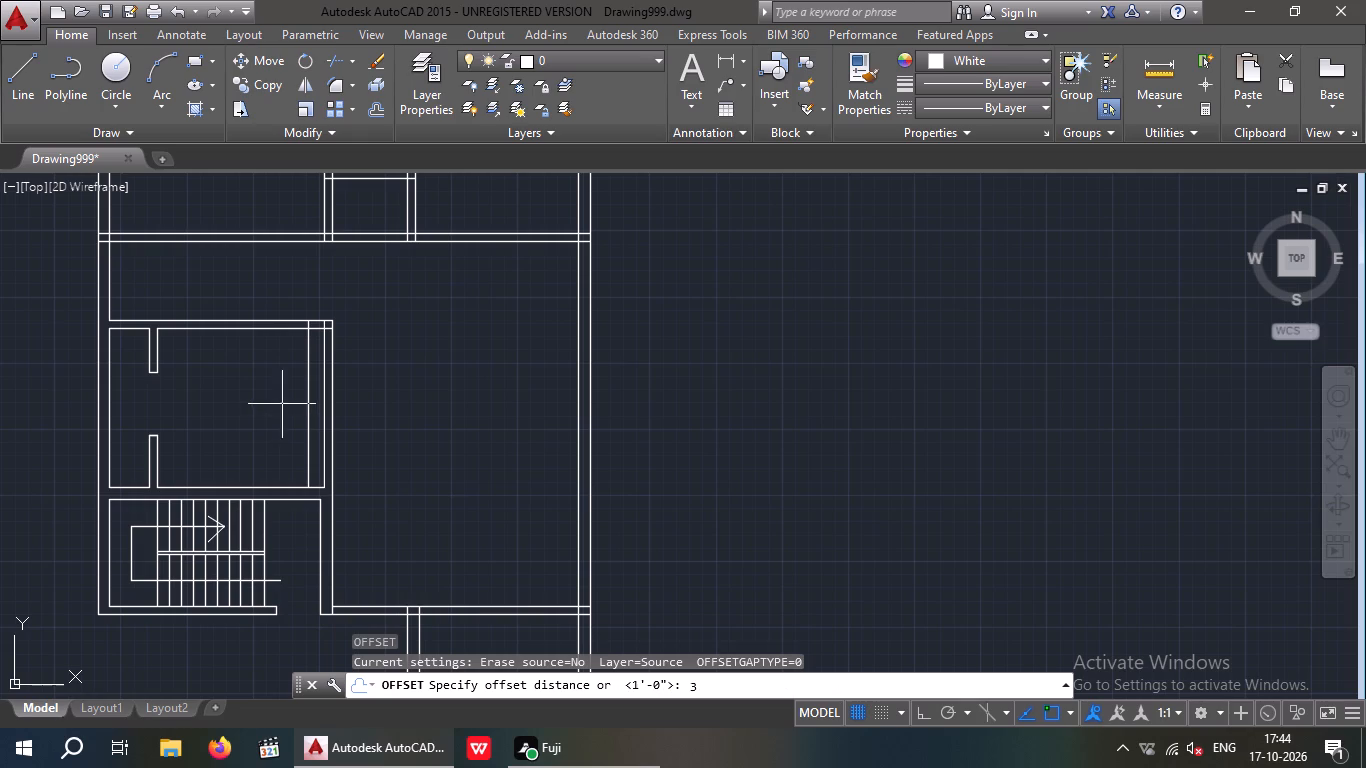
{"action": "key", "text": "apostrophe"}
{"action": "key", "text": "Return"}
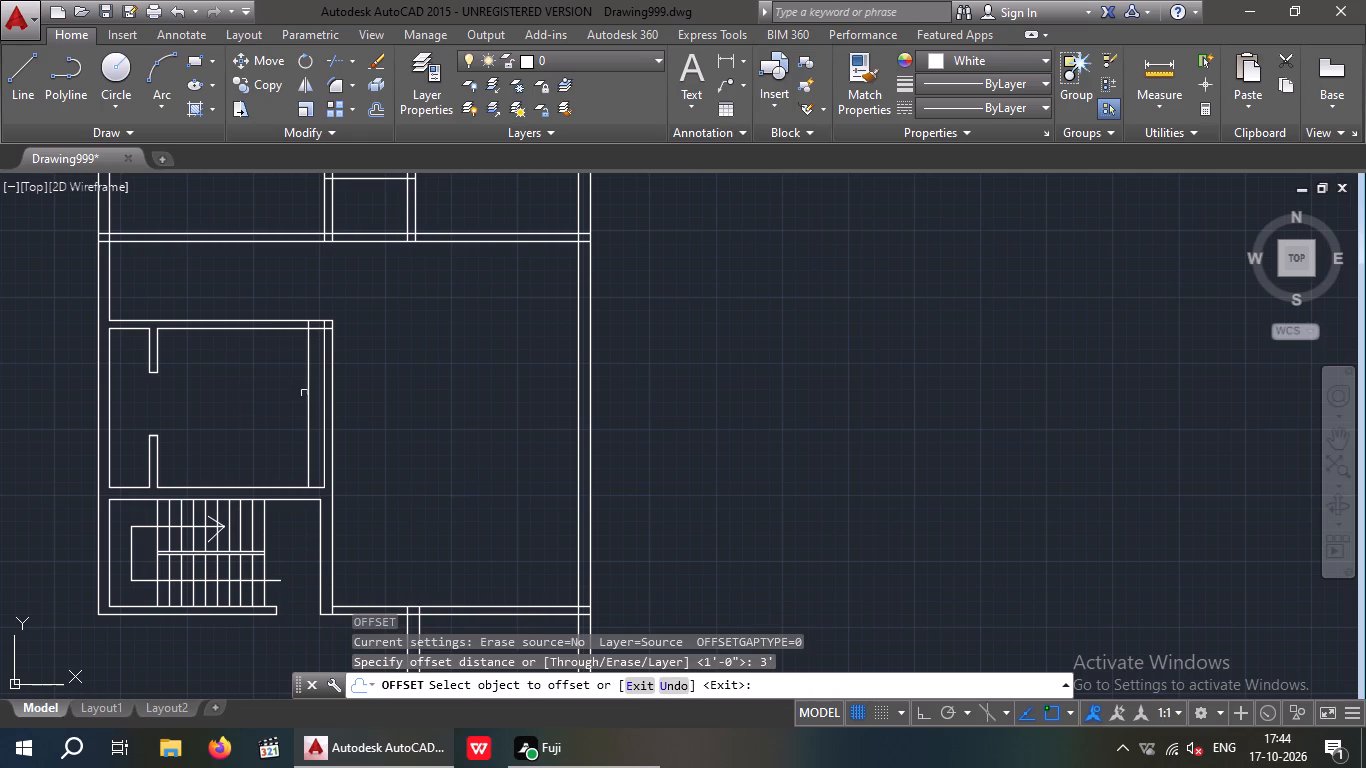
{"action": "left_click_drag", "start_coordinate": [307, 390], "coordinate": [283, 395]}
{"action": "left_click", "coordinate": [275, 399]}
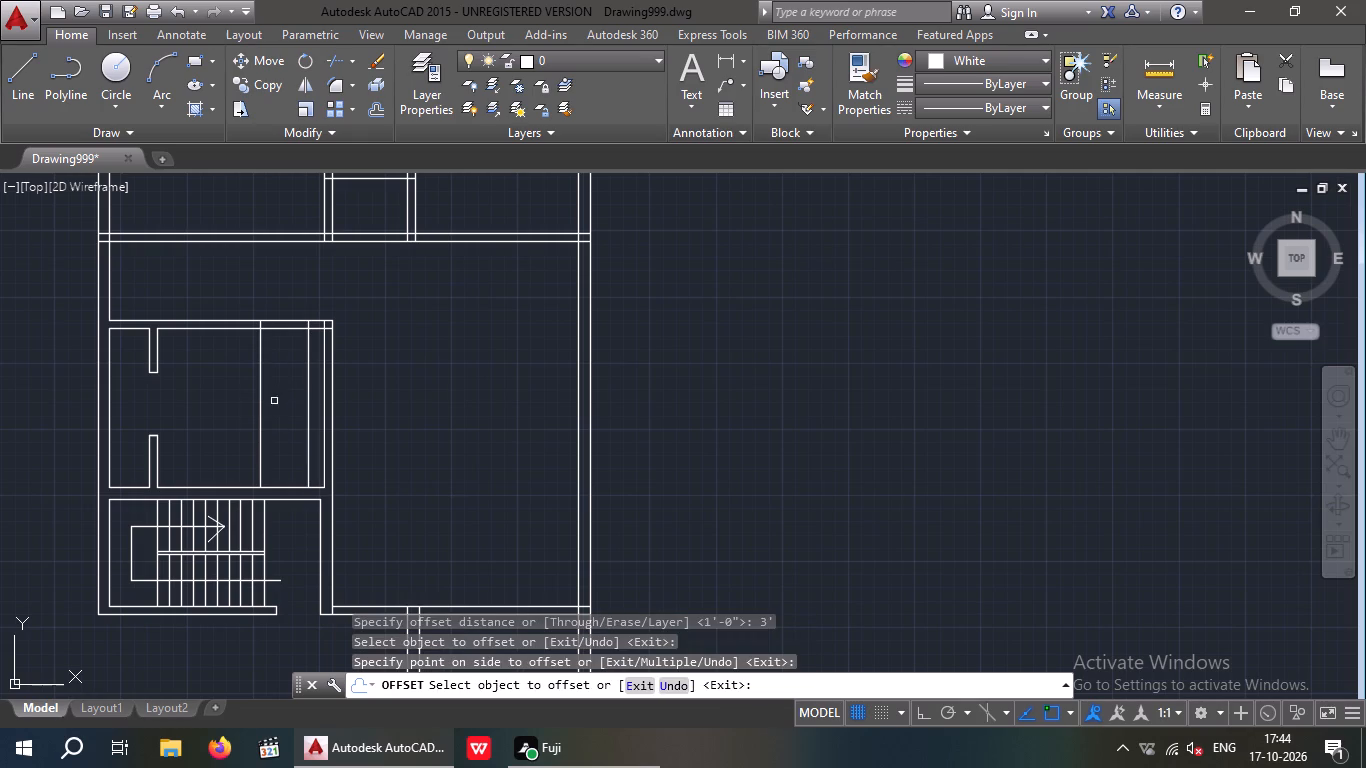
{"action": "key", "text": "Escape"}
{"action": "key", "text": "Escape"}
Trim the two offset lines inside the room and the north wall between them to form a 3' opening.
{"action": "type", "text": "TR"}
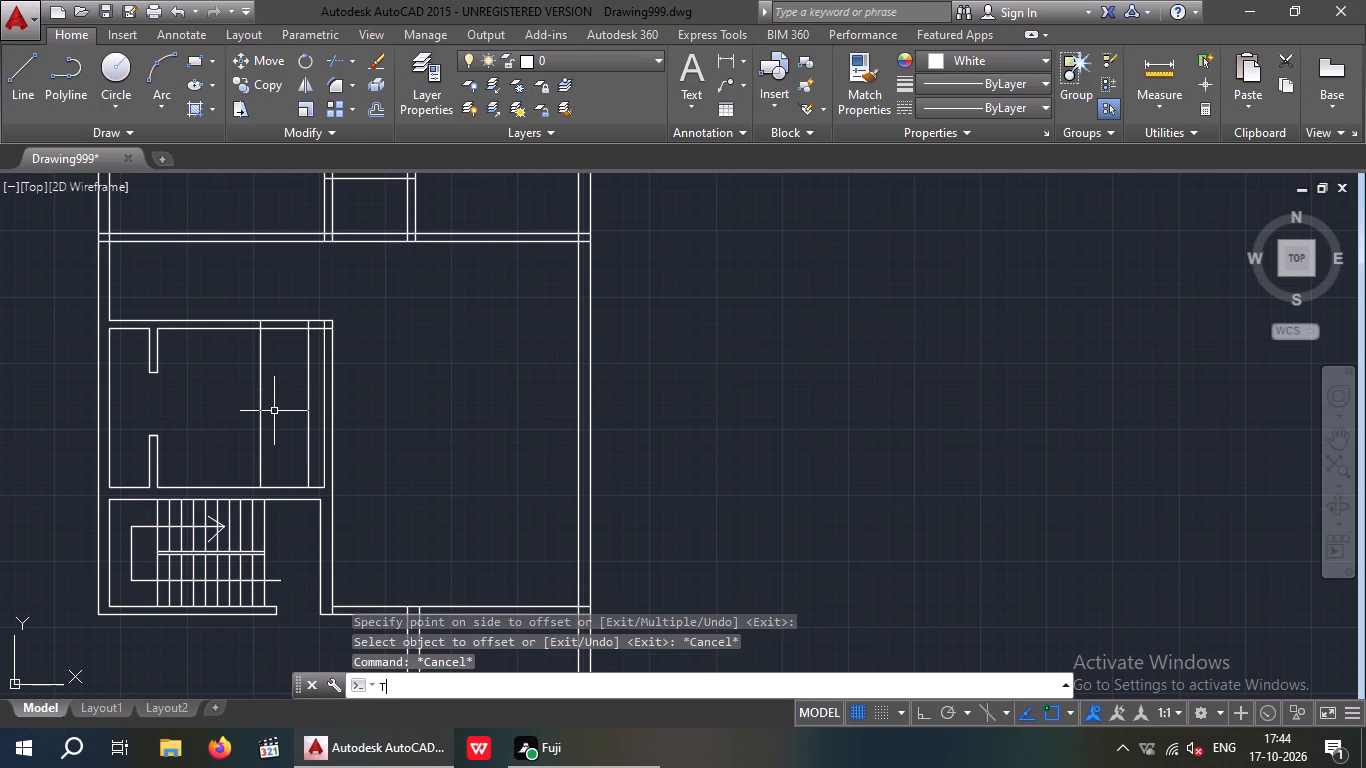
{"action": "key", "text": "space"}
{"action": "key", "text": "space"}
{"action": "left_click", "coordinate": [305, 412]}
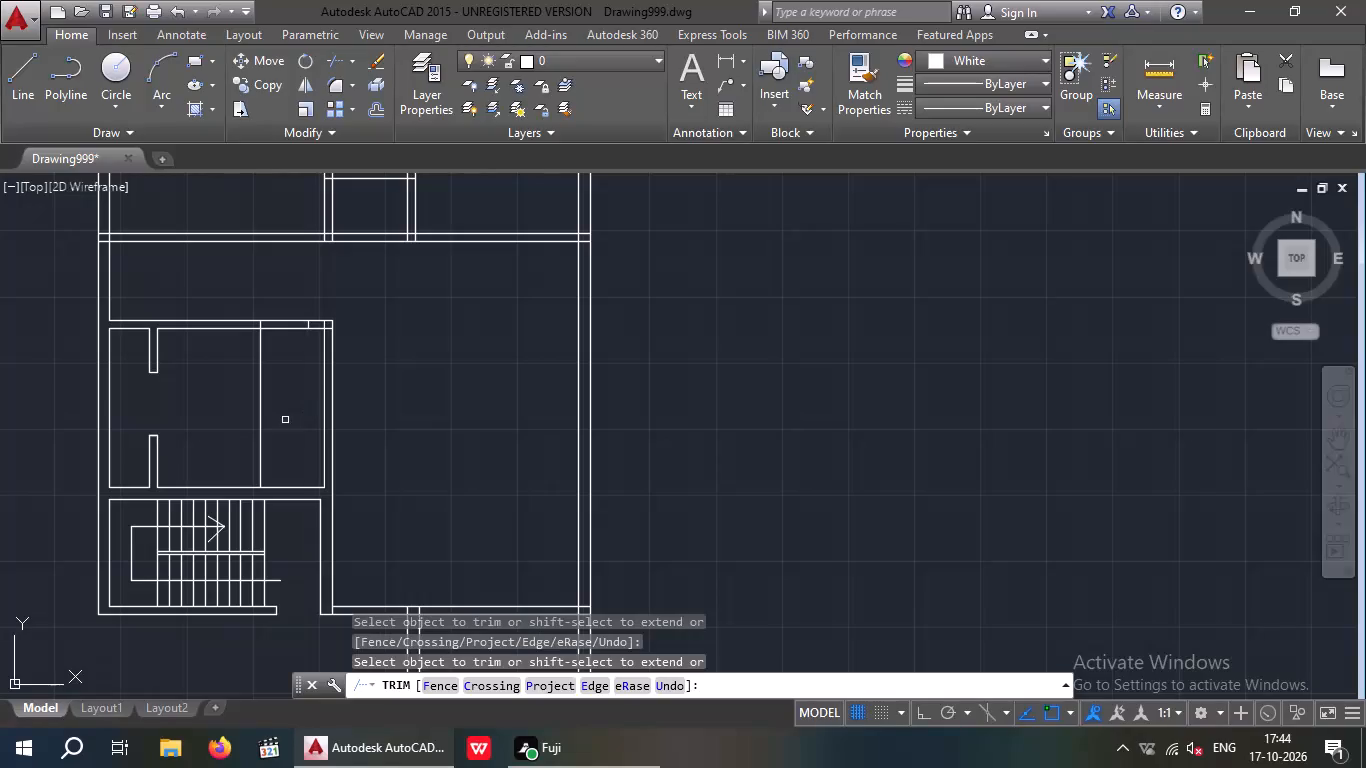
{"action": "left_click", "coordinate": [257, 421]}
{"action": "left_click", "coordinate": [294, 343]}
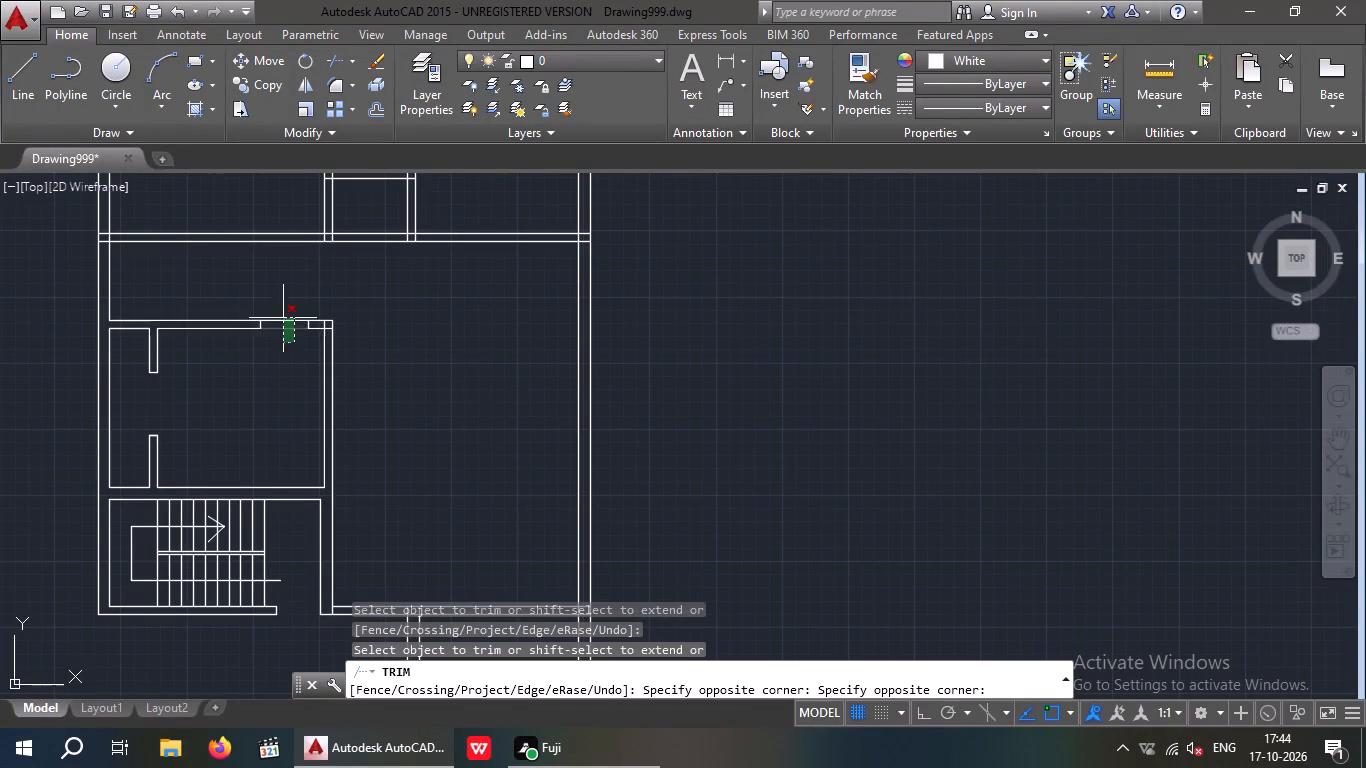
{"action": "left_click", "coordinate": [279, 307]}
Trim the overlapping lines at the room's northeast wall corner, east of the 3' opening.
{"action": "scroll", "coordinate": [313, 323], "scroll_direction": "up", "scroll_amount": 5}
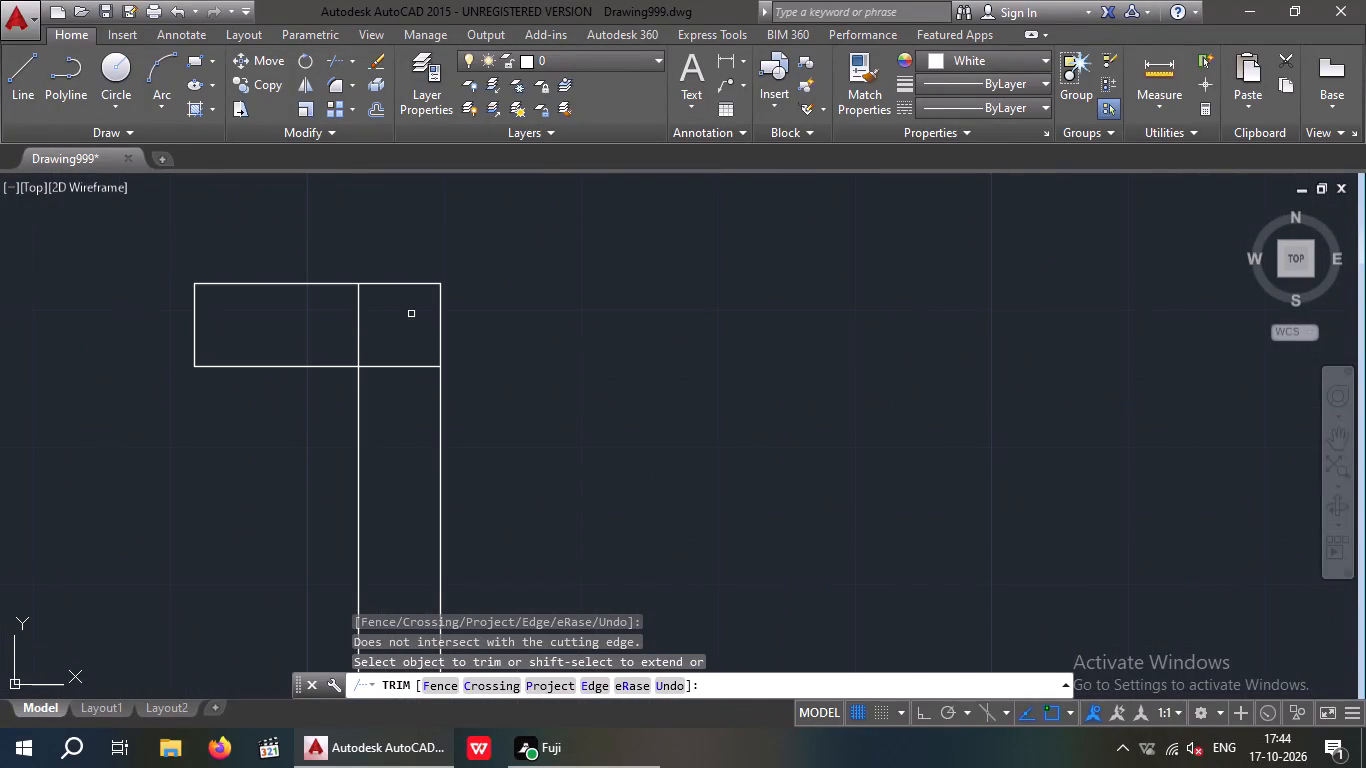
{"action": "left_click_drag", "start_coordinate": [378, 330], "coordinate": [351, 334]}
{"action": "left_click", "coordinate": [355, 335]}
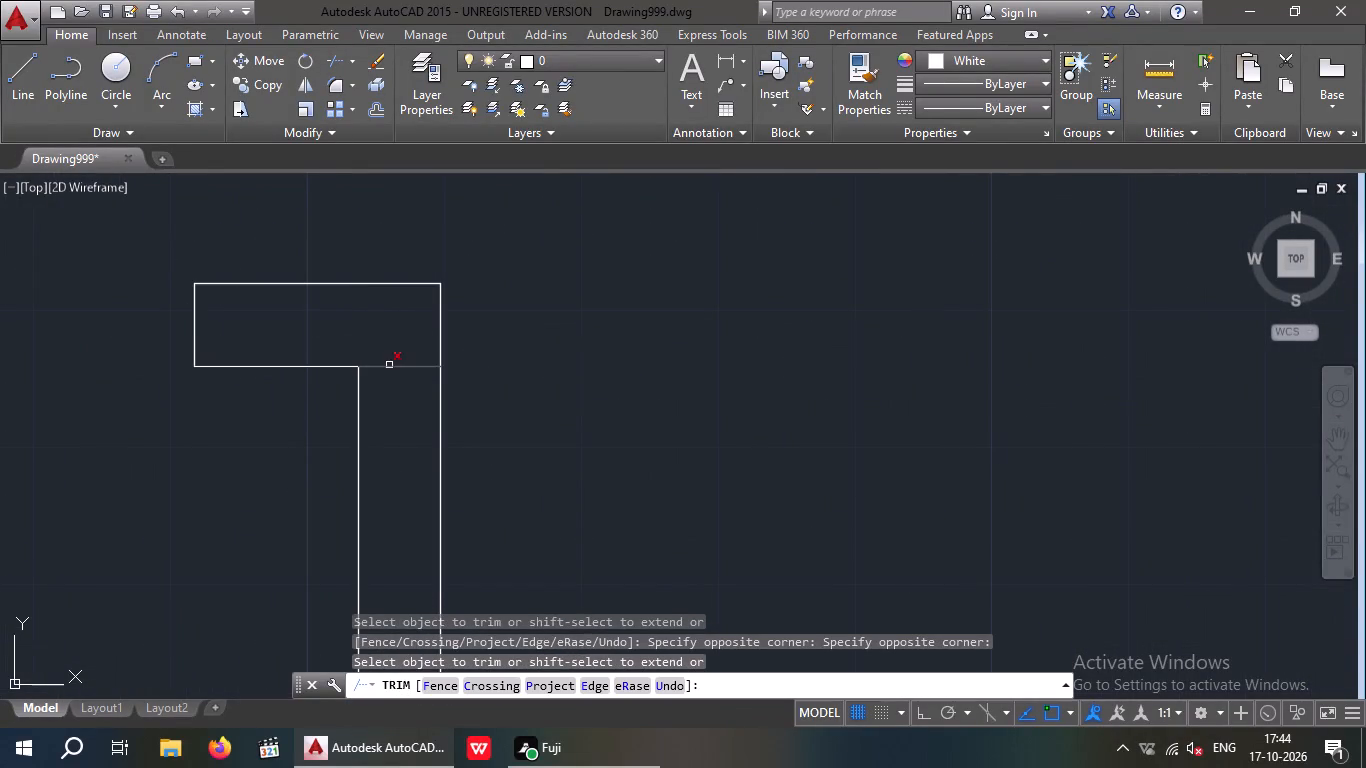
{"action": "left_click", "coordinate": [389, 365]}
{"action": "scroll", "coordinate": [393, 359], "scroll_direction": "down", "scroll_amount": 3}
{"action": "middle_click_drag", "start_coordinate": [319, 392], "coordinate": [355, 386]}
{"action": "scroll", "coordinate": [357, 386], "scroll_direction": "down", "scroll_amount": 2}
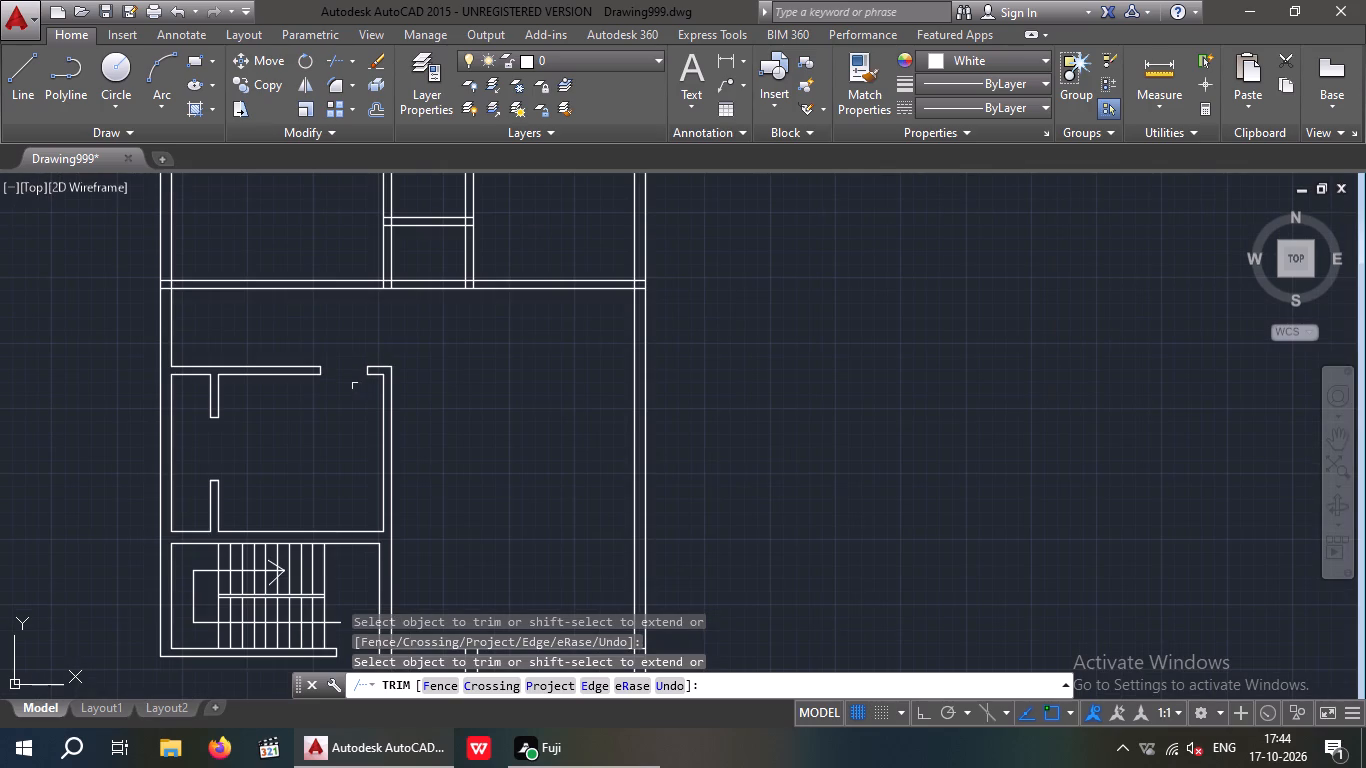
{"action": "key", "text": "Escape"}
{"action": "key", "text": "Escape"}
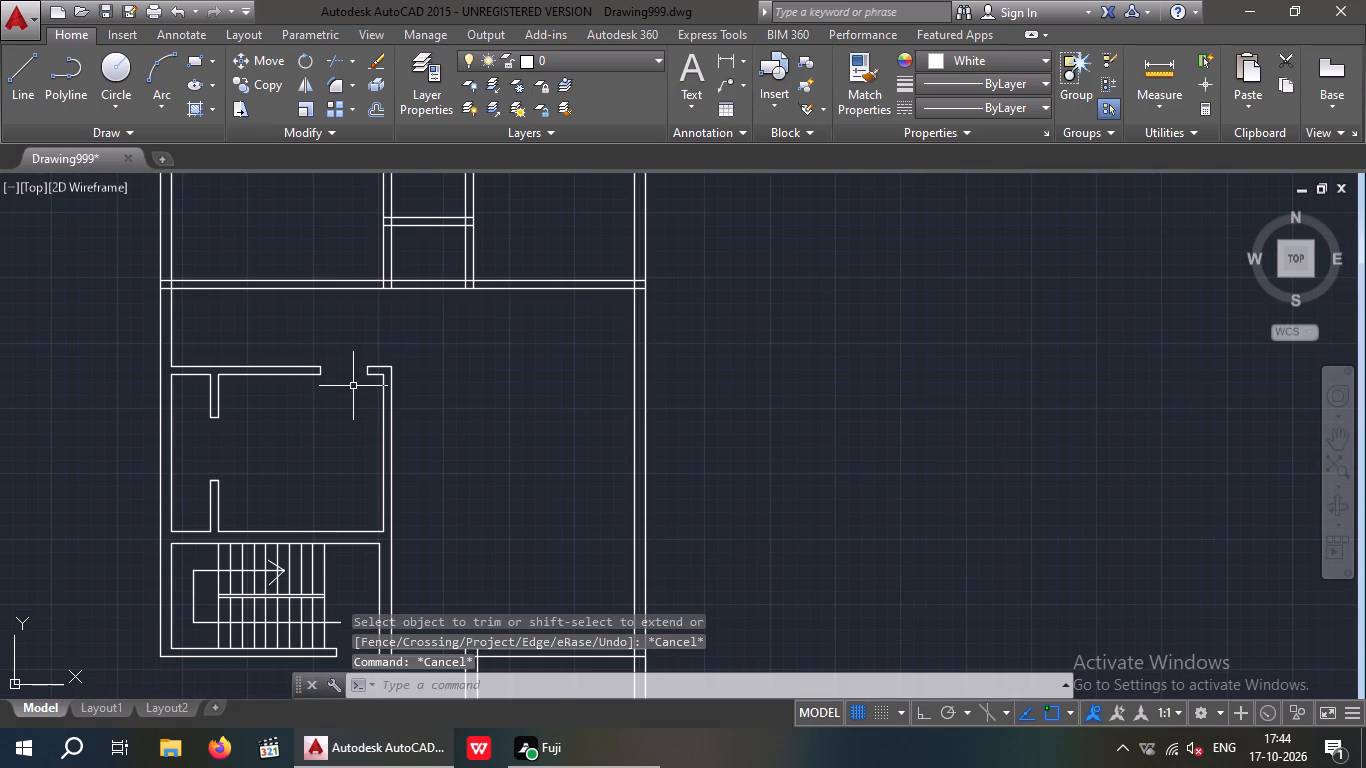
Offset the inner face of the west exterior wall 8'6" east, above the room with the 3' opening.
{"action": "key", "text": "o"}
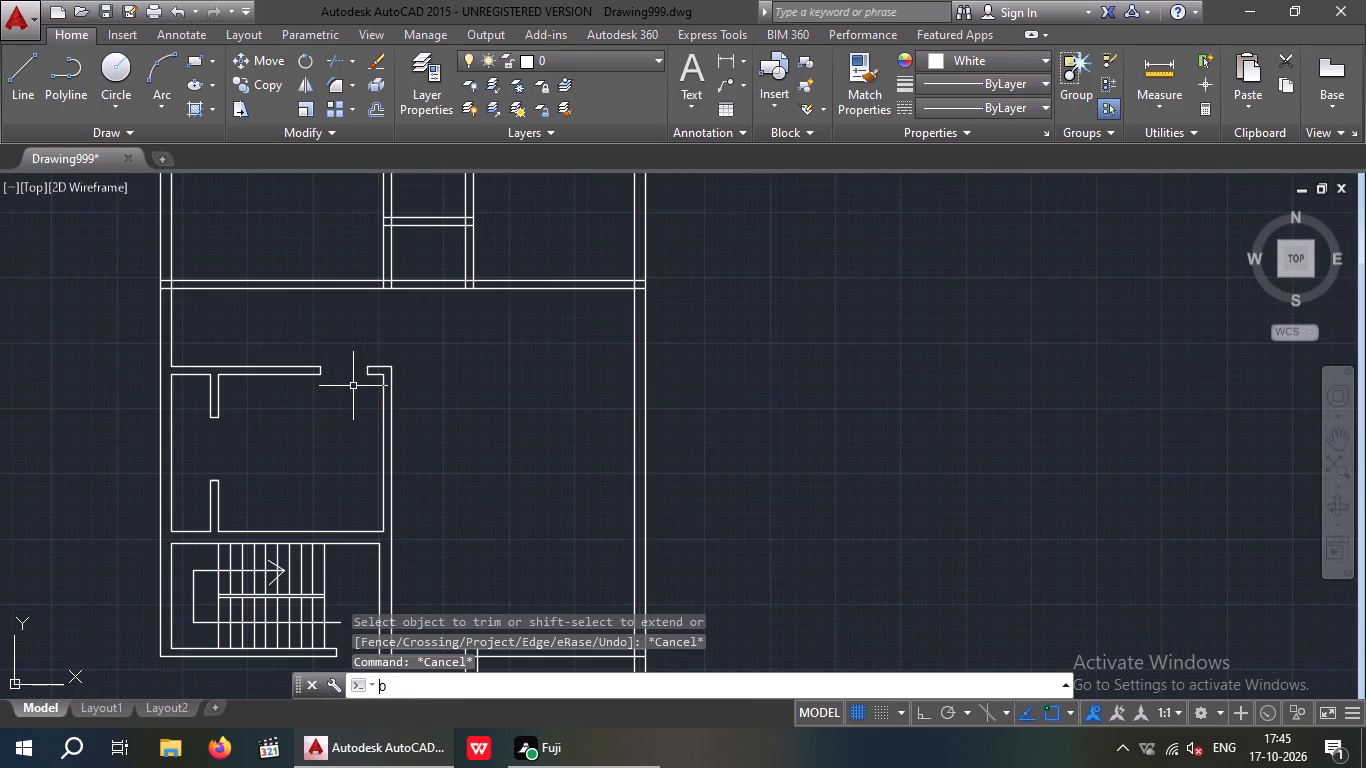
{"action": "key", "text": "Return"}
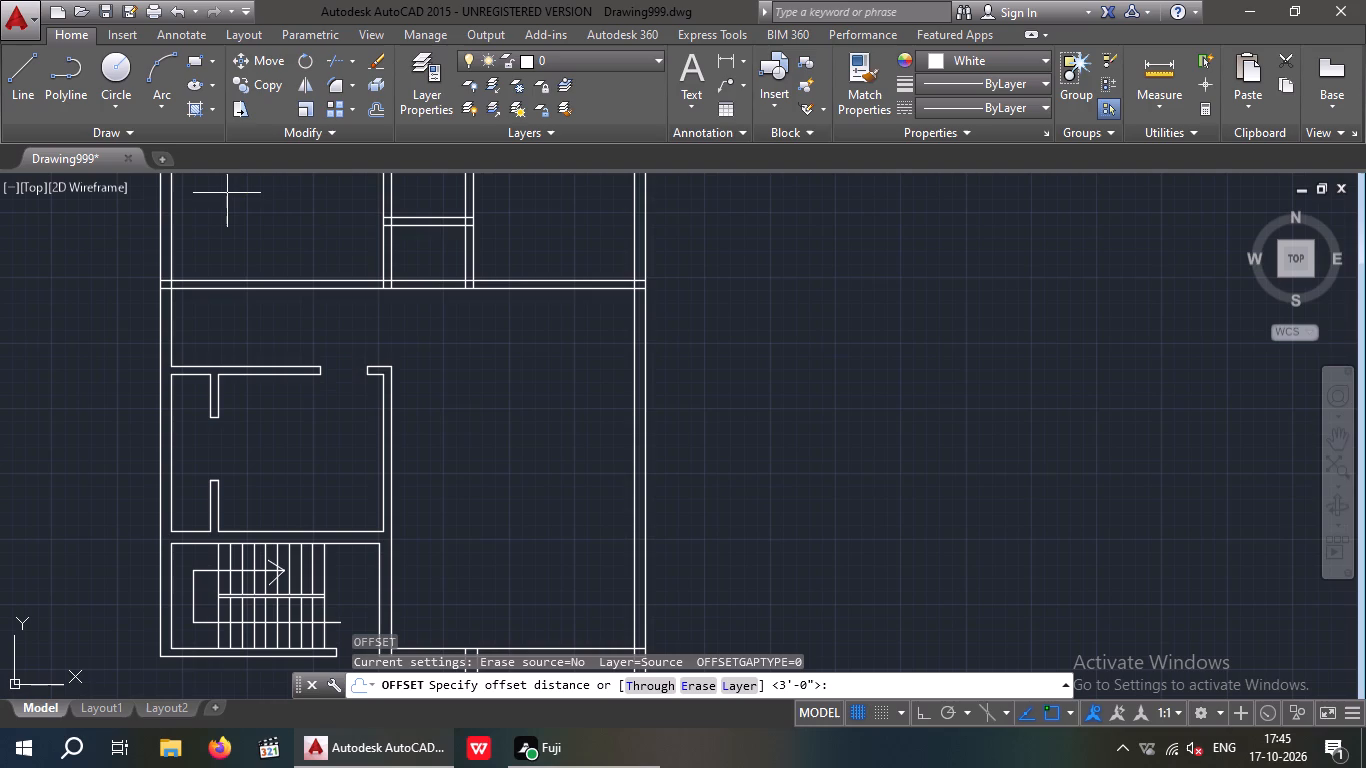
{"action": "type", "text": "8'6"}
{"action": "key", "text": "shift+quotedbl"}
{"action": "key", "text": "Return"}
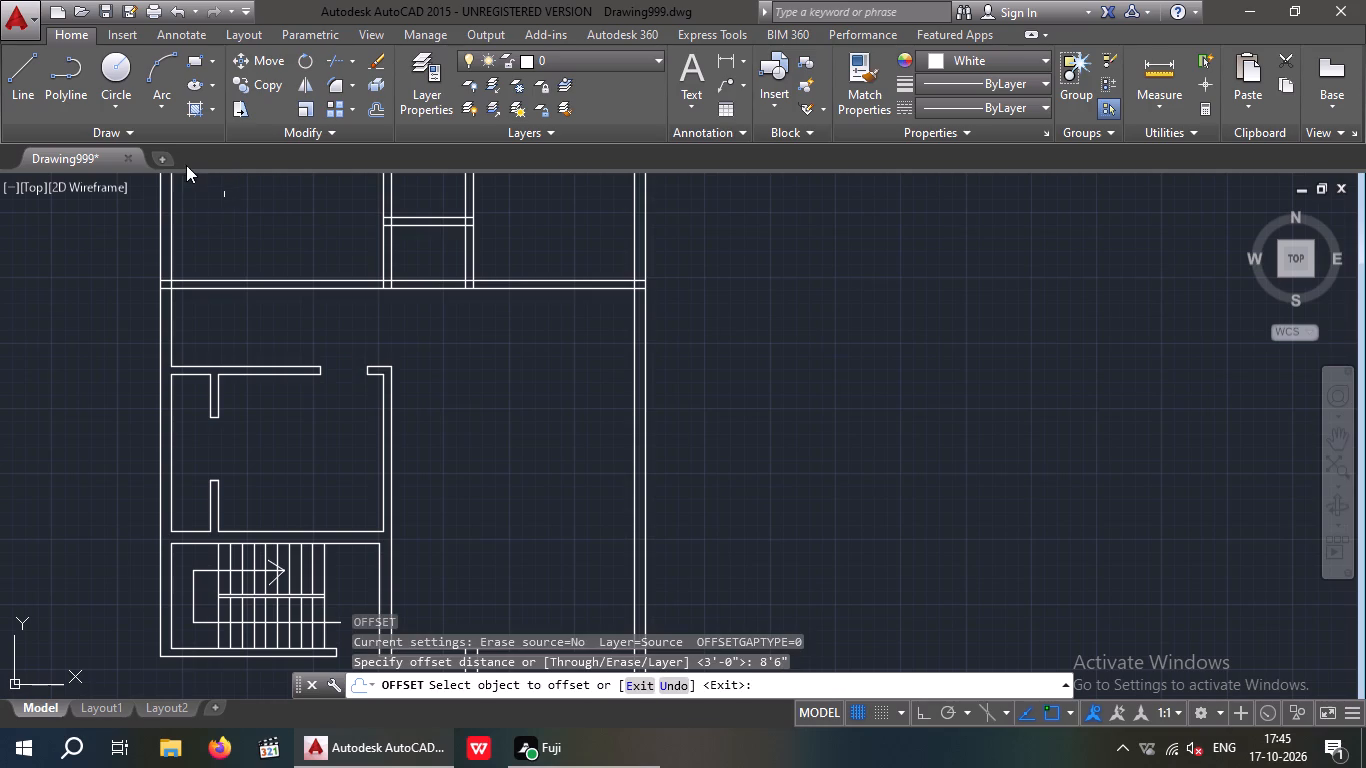
{"action": "left_click_drag", "start_coordinate": [171, 333], "coordinate": [251, 338]}
{"action": "left_click", "coordinate": [294, 324]}
{"action": "key", "text": "Escape"}
{"action": "key", "text": "Escape"}
Offset the new vertical line 6" east to form a partition.
{"action": "key", "text": "o"}
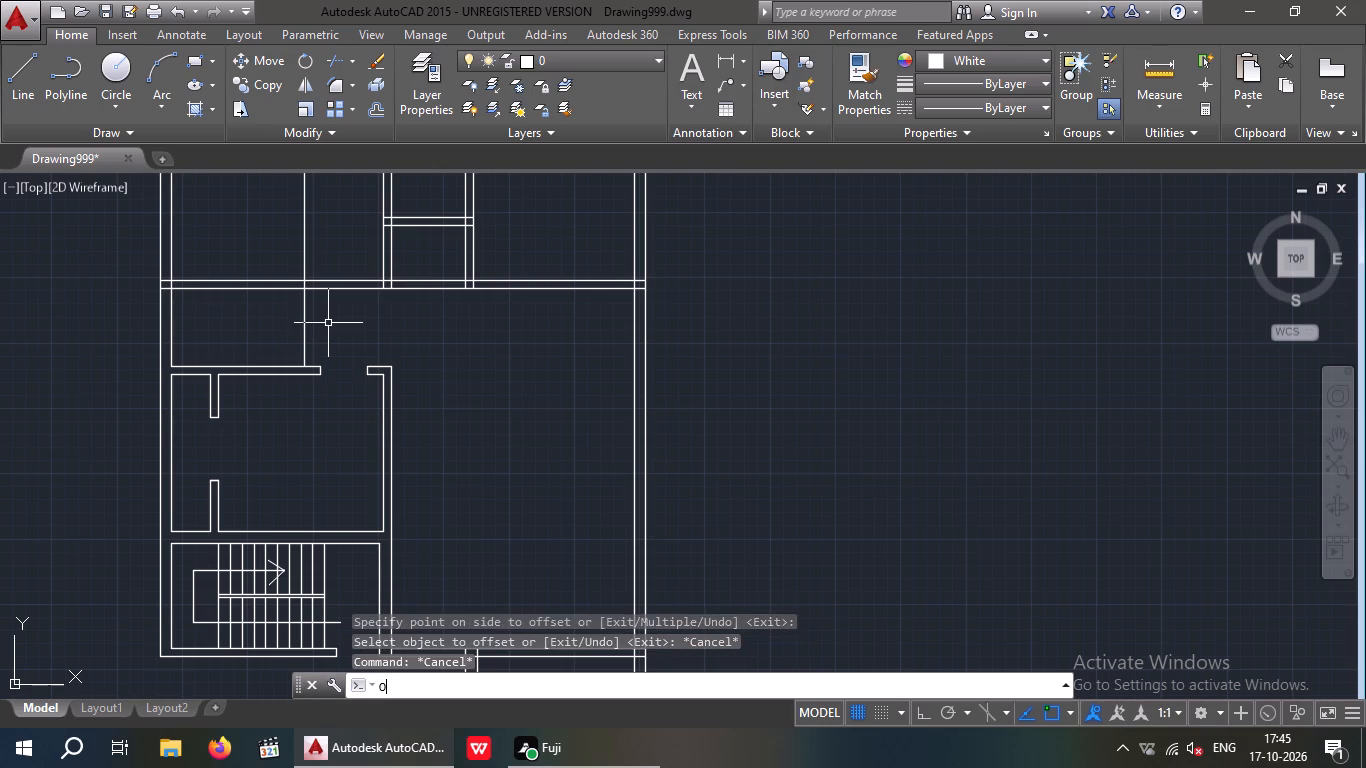
{"action": "key", "text": "Return"}
{"action": "type", "text": "6\""}
{"action": "key", "text": "Return"}
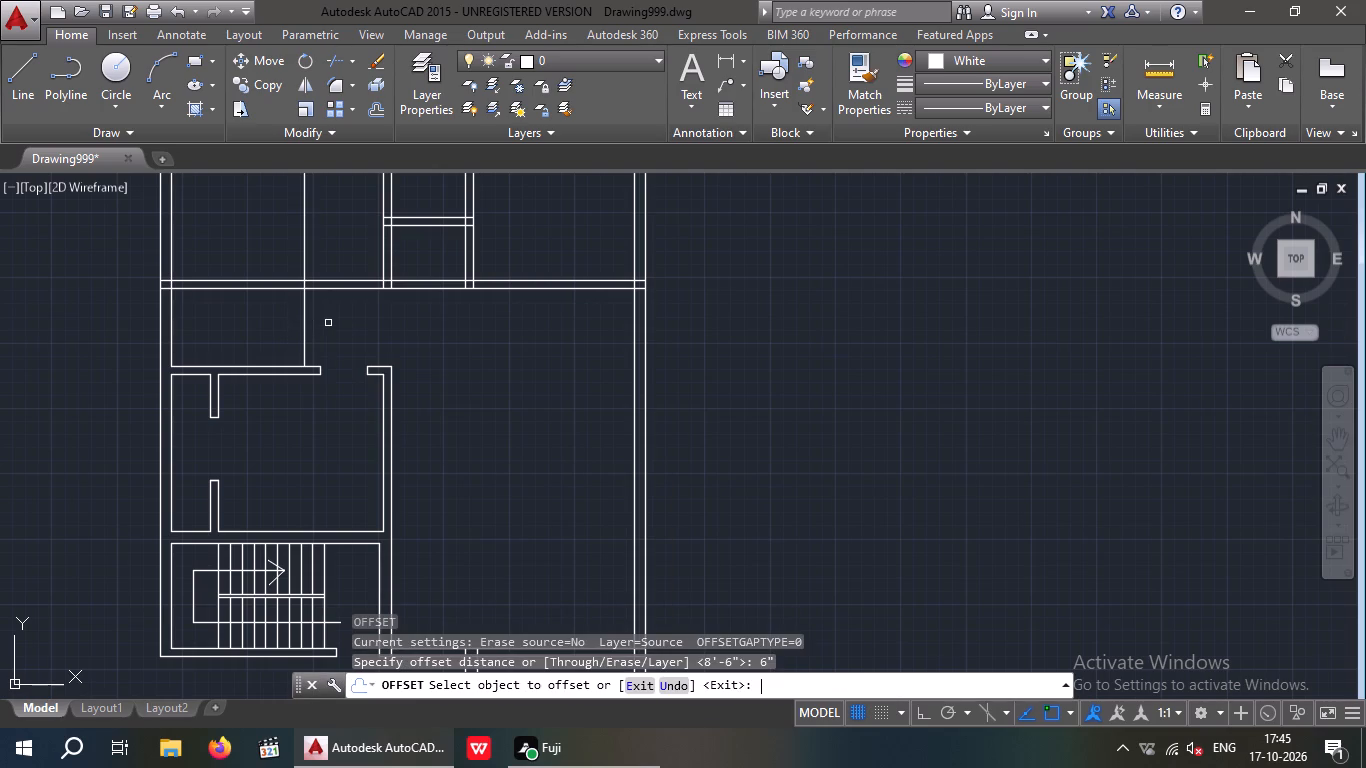
{"action": "left_click", "coordinate": [306, 315]}
{"action": "left_click", "coordinate": [319, 315]}
{"action": "key", "text": "Escape"}
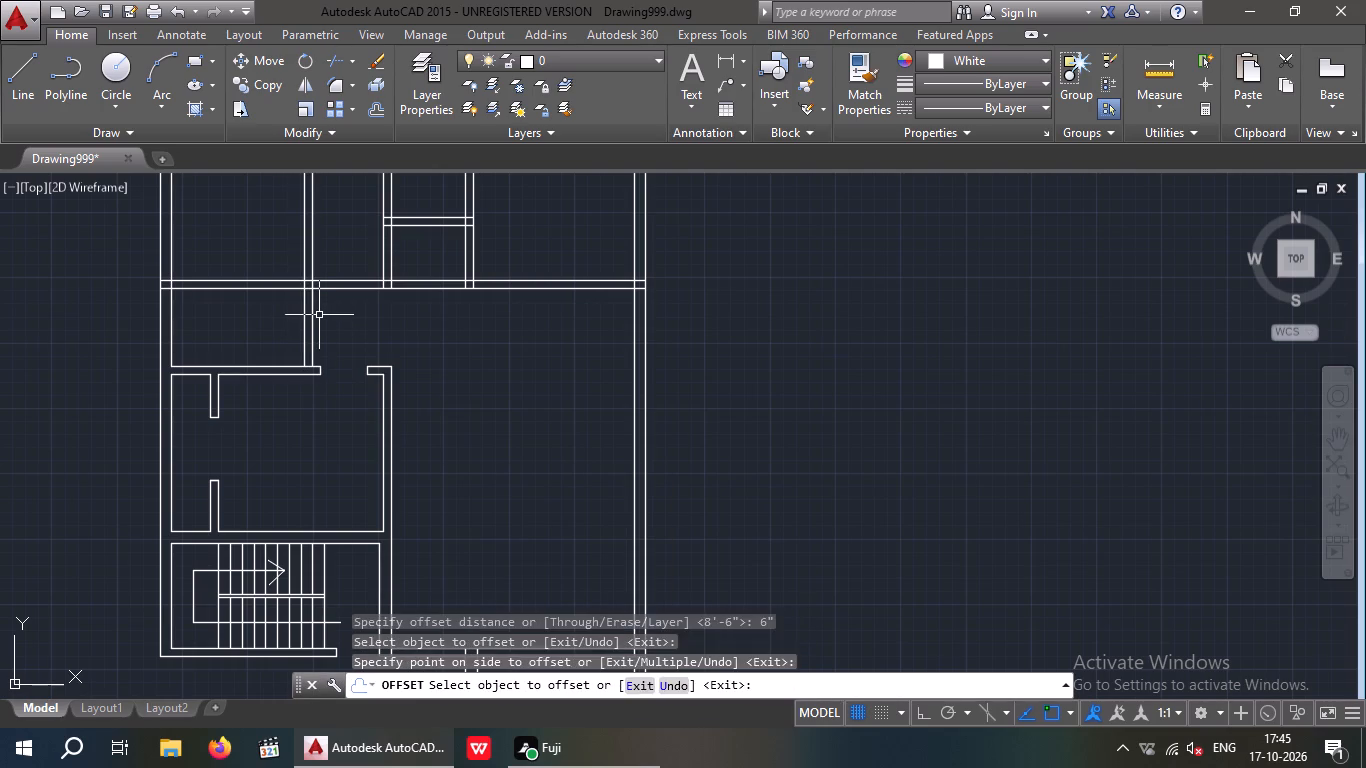
{"action": "key", "text": "Escape"}
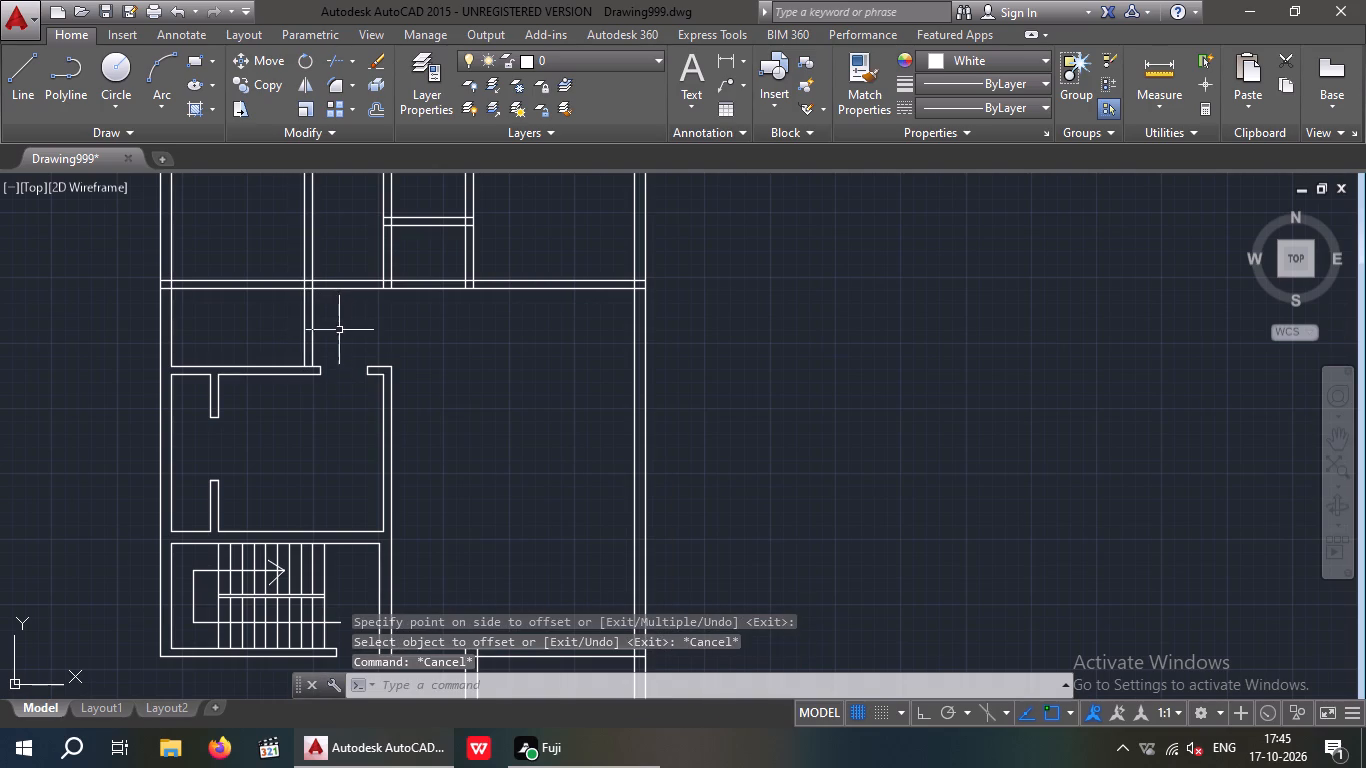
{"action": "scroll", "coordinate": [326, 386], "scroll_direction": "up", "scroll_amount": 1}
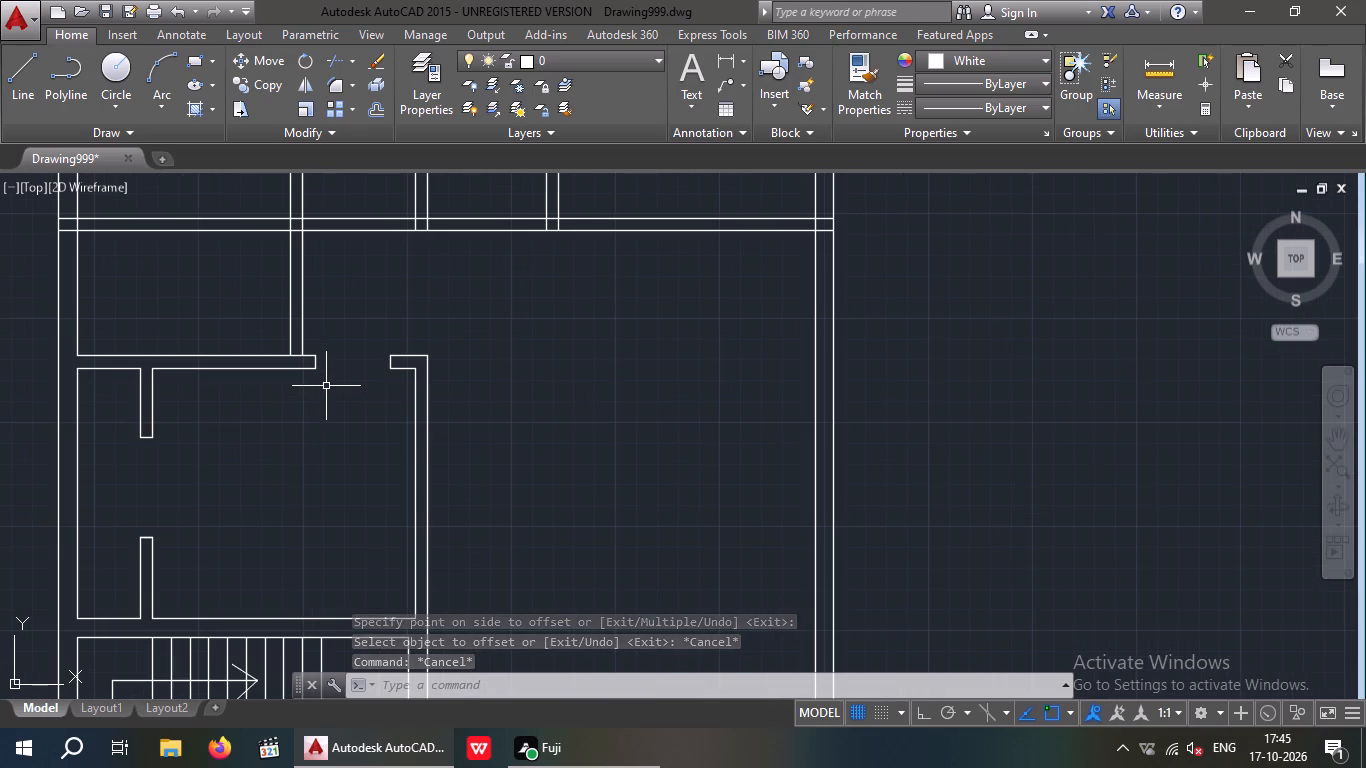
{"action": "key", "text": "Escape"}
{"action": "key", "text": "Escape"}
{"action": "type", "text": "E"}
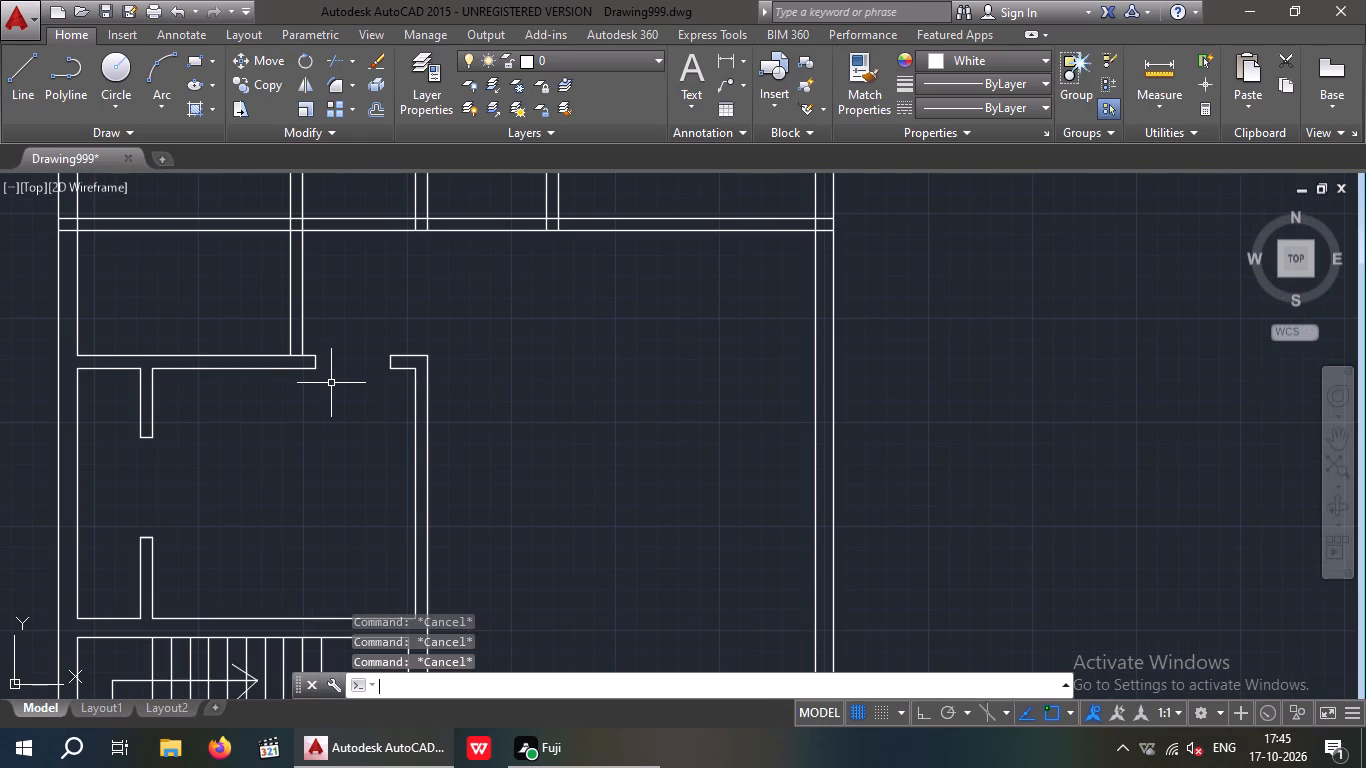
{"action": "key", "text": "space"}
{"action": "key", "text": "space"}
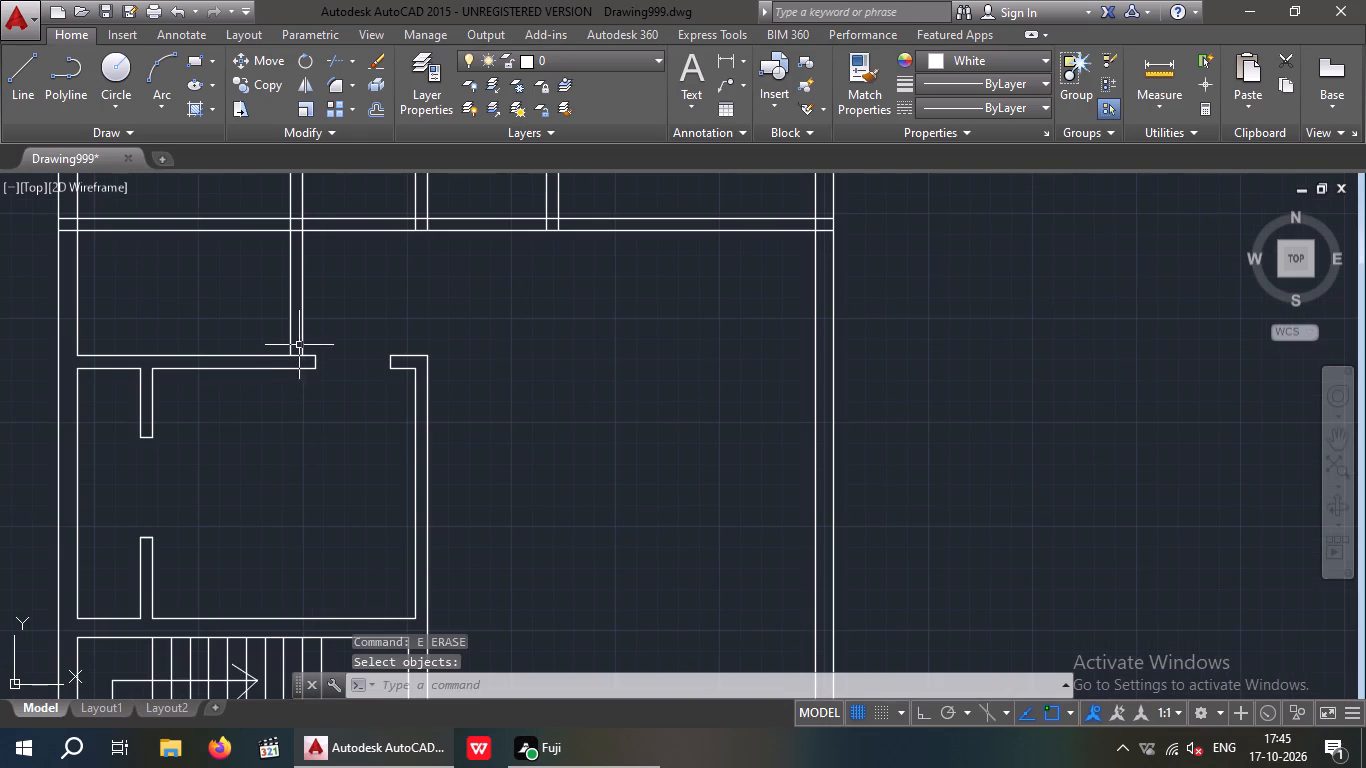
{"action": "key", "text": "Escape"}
Extend the partition's east line south across the room's north wall to that wall's lower face.
{"action": "key", "text": "e"}
{"action": "type", "text": "X"}
{"action": "key", "text": "space"}
{"action": "key", "text": "space"}
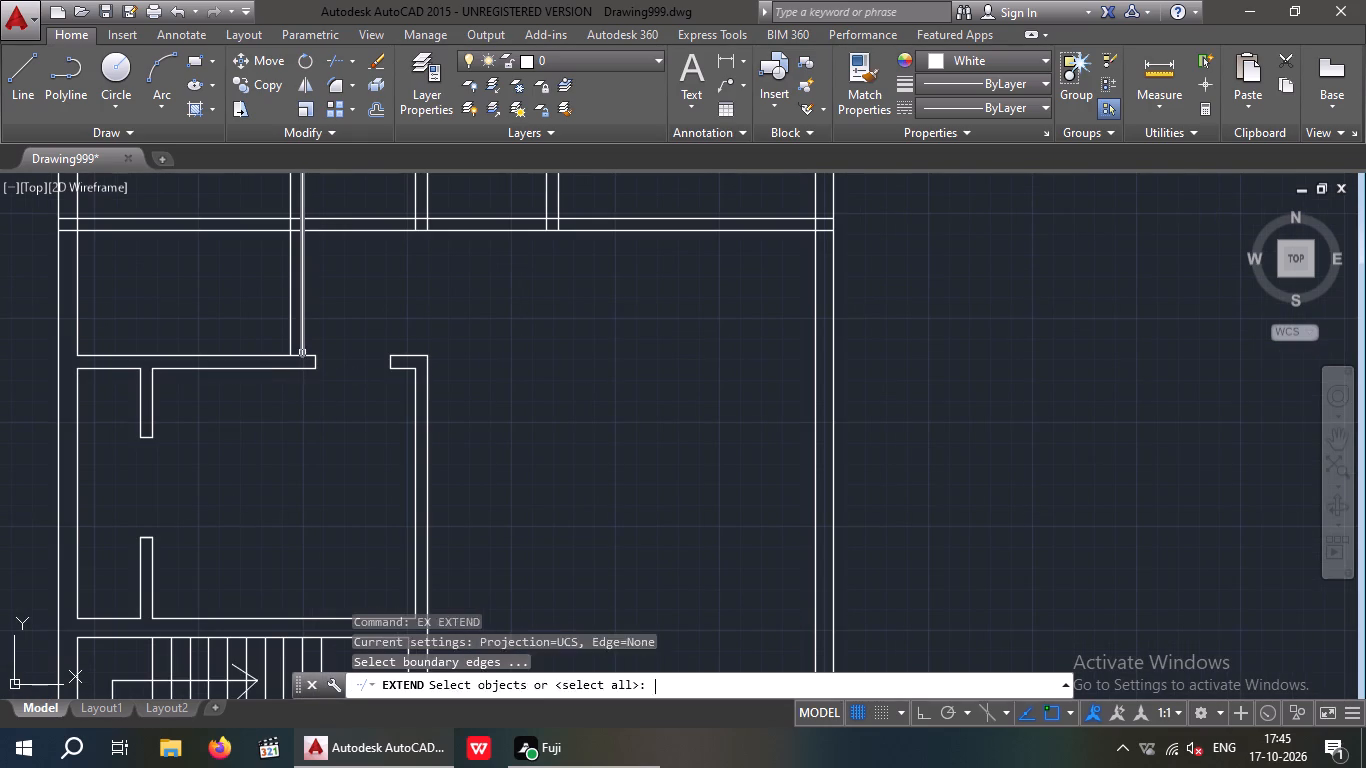
{"action": "left_click", "coordinate": [303, 342]}
{"action": "key", "text": "Escape"}
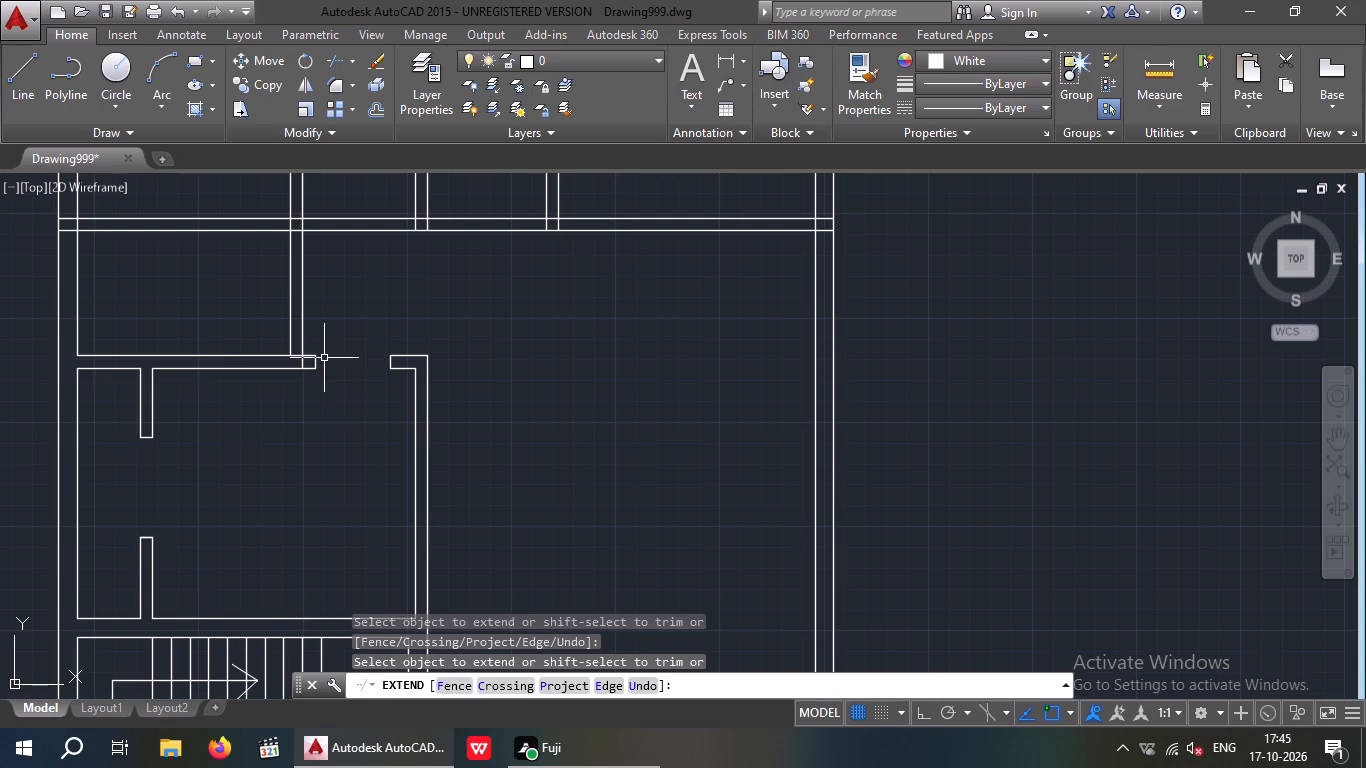
{"action": "key", "text": "Escape"}
Trim both faces of the short wall stub between the extended partition line and the 3' opening.
{"action": "key", "text": "t"}
{"action": "key", "text": "r"}
{"action": "key", "text": "space"}
{"action": "key", "text": "space"}
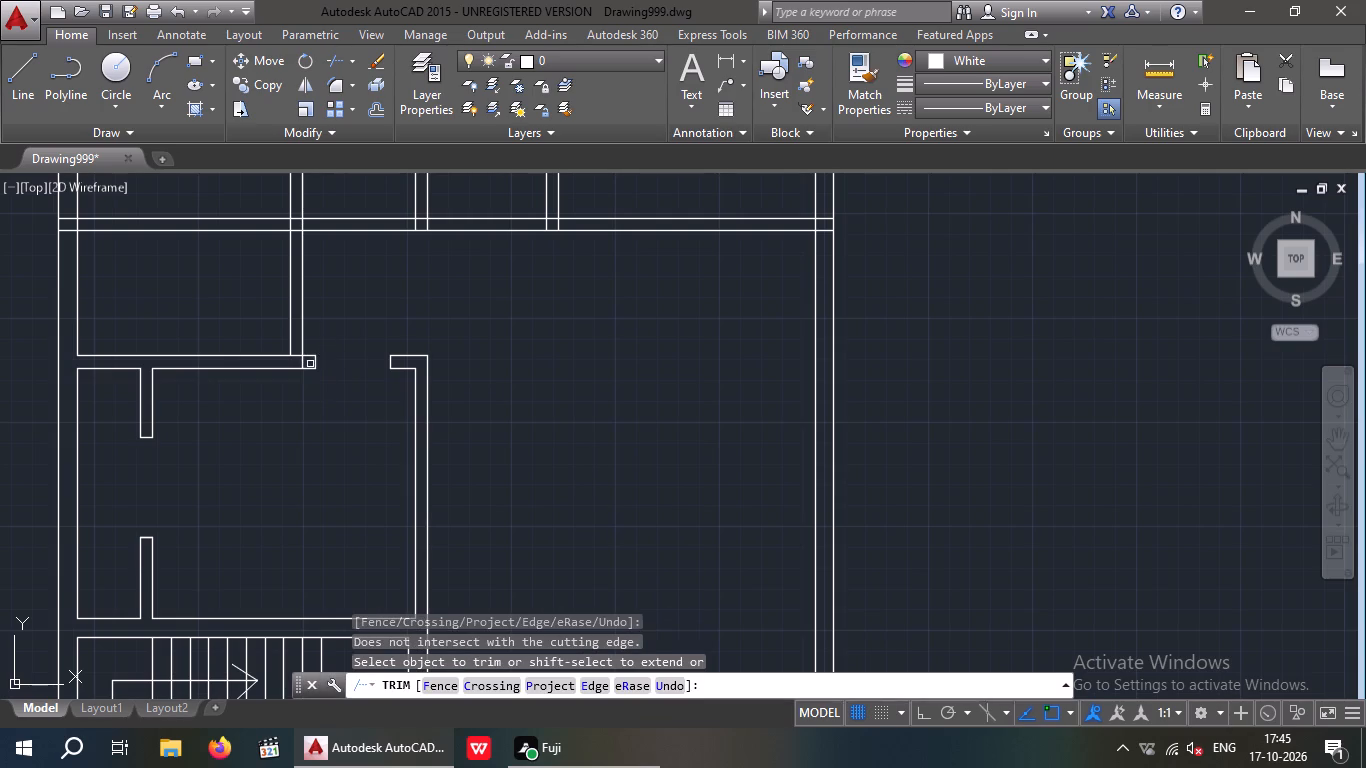
{"action": "scroll", "coordinate": [327, 372], "scroll_direction": "up", "scroll_amount": 5}
{"action": "right_click_drag", "start_coordinate": [271, 383], "coordinate": [245, 380]}
{"action": "left_click_drag", "start_coordinate": [219, 396], "coordinate": [174, 375]}
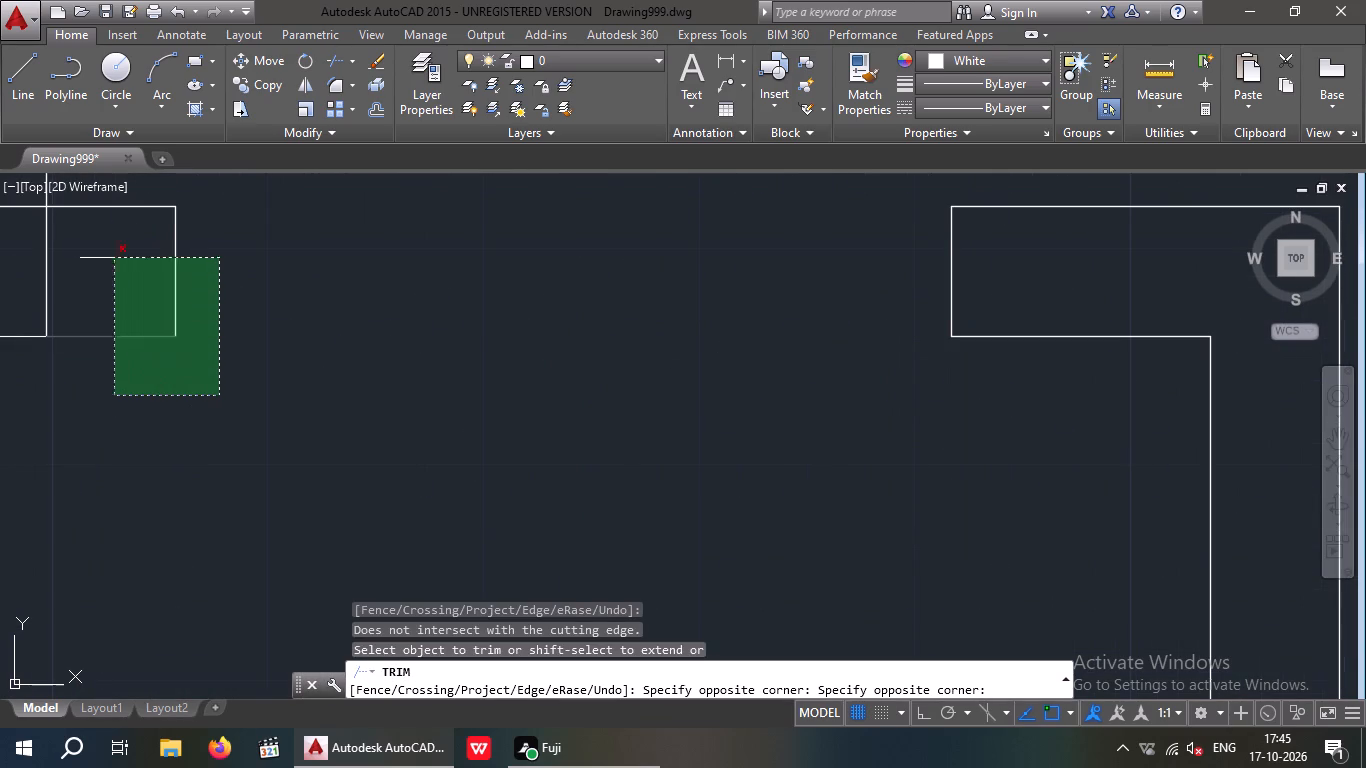
{"action": "left_click", "coordinate": [125, 196]}
{"action": "right_click", "coordinate": [125, 196]}
{"action": "key", "text": "Escape"}
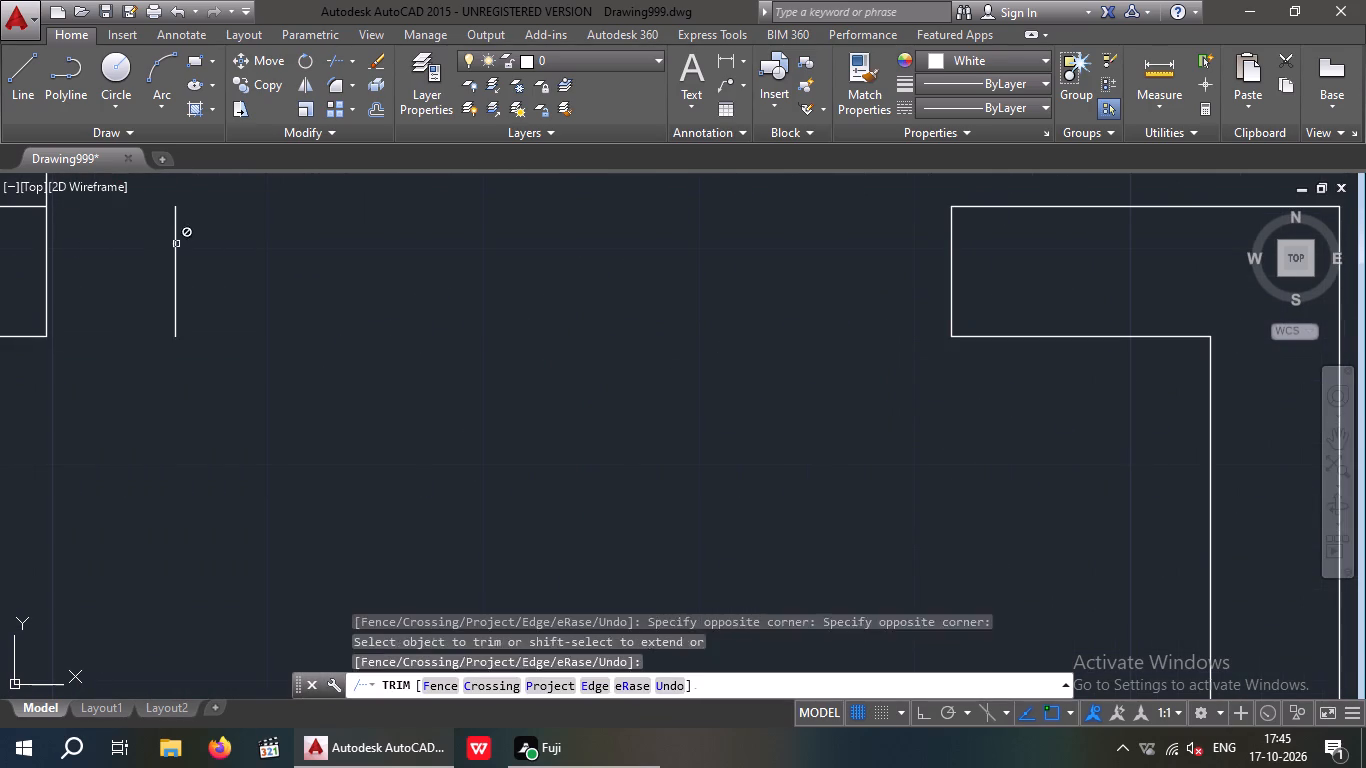
Delete the leftover vertical end line of the trimmed wall stub beside the opening.
{"action": "scroll", "coordinate": [177, 244], "scroll_direction": "down", "scroll_amount": 2}
{"action": "left_click_drag", "start_coordinate": [202, 314], "coordinate": [173, 292]}
{"action": "left_click", "coordinate": [158, 217]}
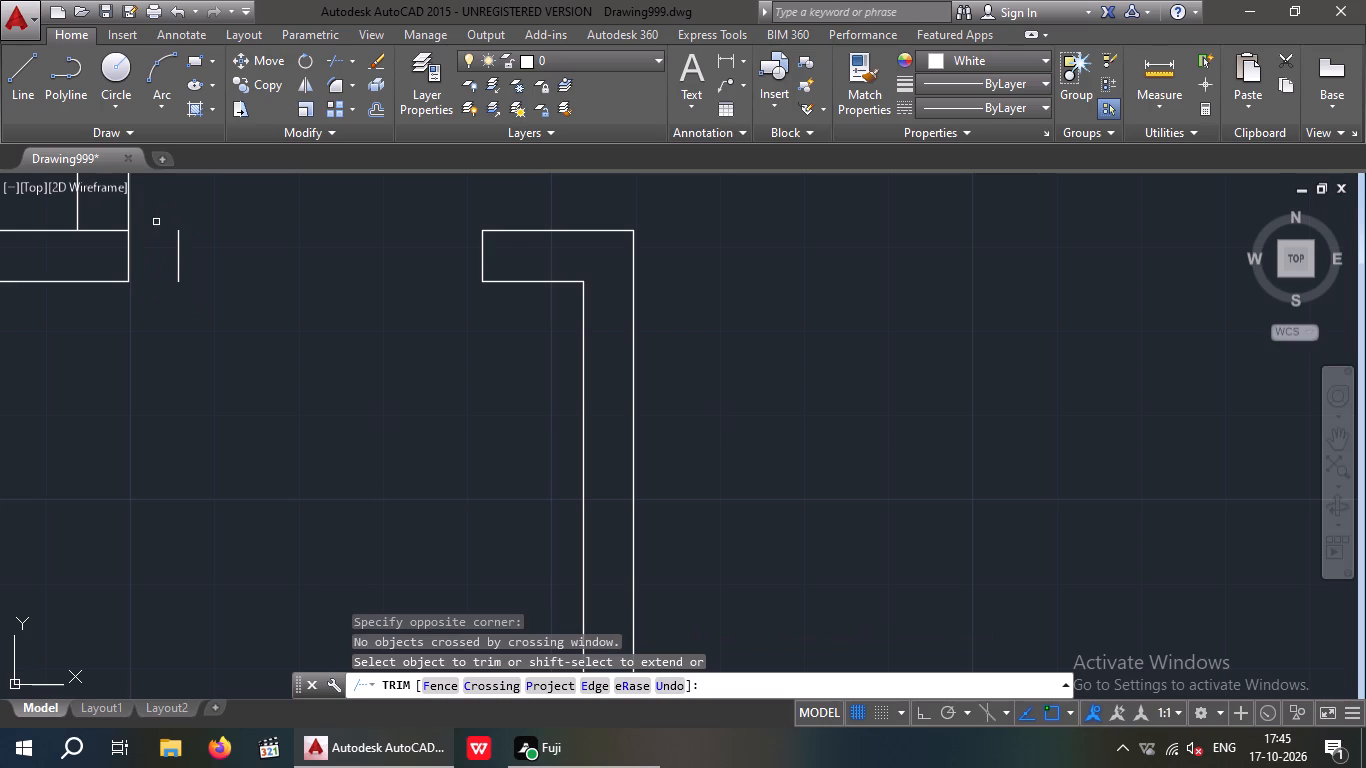
{"action": "left_click_drag", "start_coordinate": [192, 219], "coordinate": [180, 265]}
{"action": "left_click_drag", "start_coordinate": [167, 285], "coordinate": [169, 294]}
{"action": "key", "text": "Escape"}
{"action": "key", "text": "Escape"}
{"action": "left_click_drag", "start_coordinate": [213, 292], "coordinate": [176, 307]}
{"action": "left_click", "coordinate": [166, 237]}
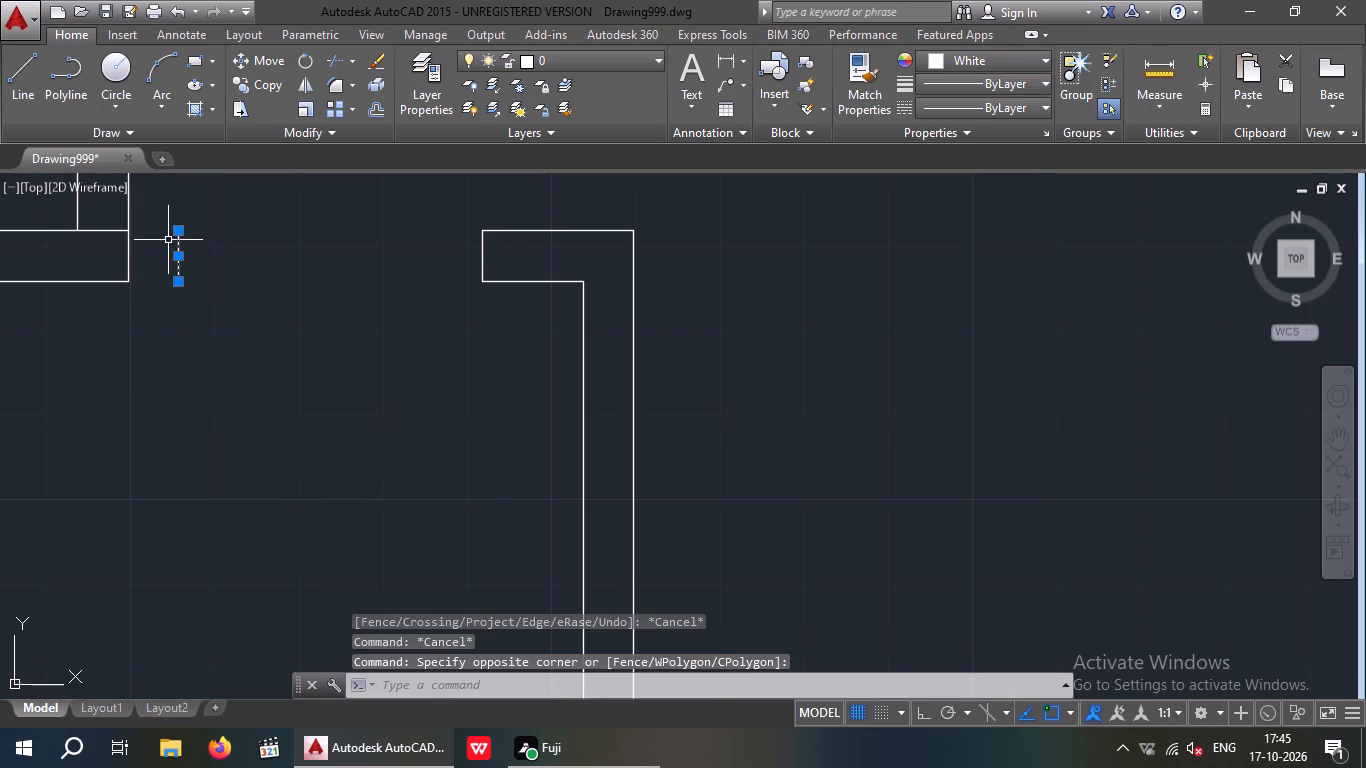
{"action": "key", "text": "Delete"}
Trim the wall line between the partition's two faces at its south end to clean the corner.
{"action": "scroll", "coordinate": [193, 241], "scroll_direction": "down", "scroll_amount": 3}
{"action": "middle_click_drag", "start_coordinate": [205, 282], "coordinate": [306, 362]}
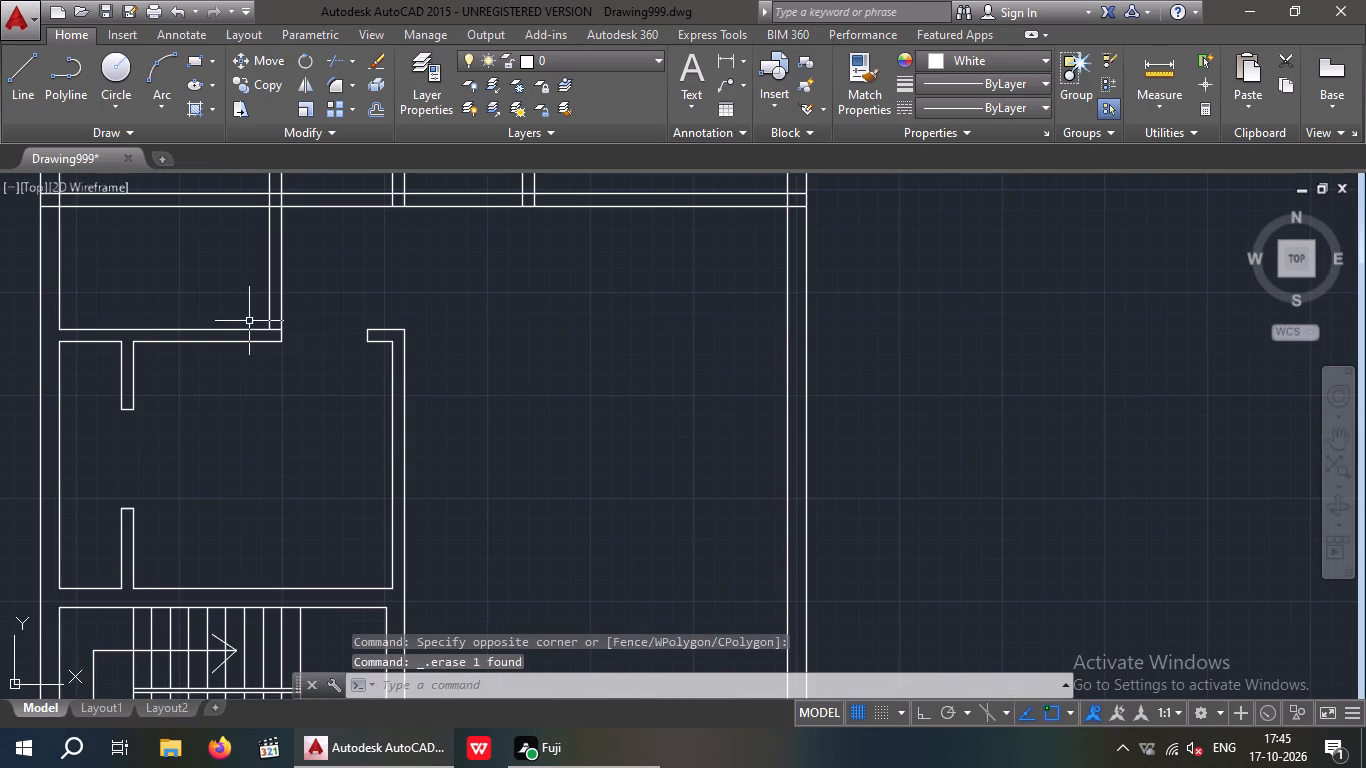
{"action": "key", "text": "t"}
{"action": "key", "text": "r"}
{"action": "key", "text": "space"}
{"action": "key", "text": "space"}
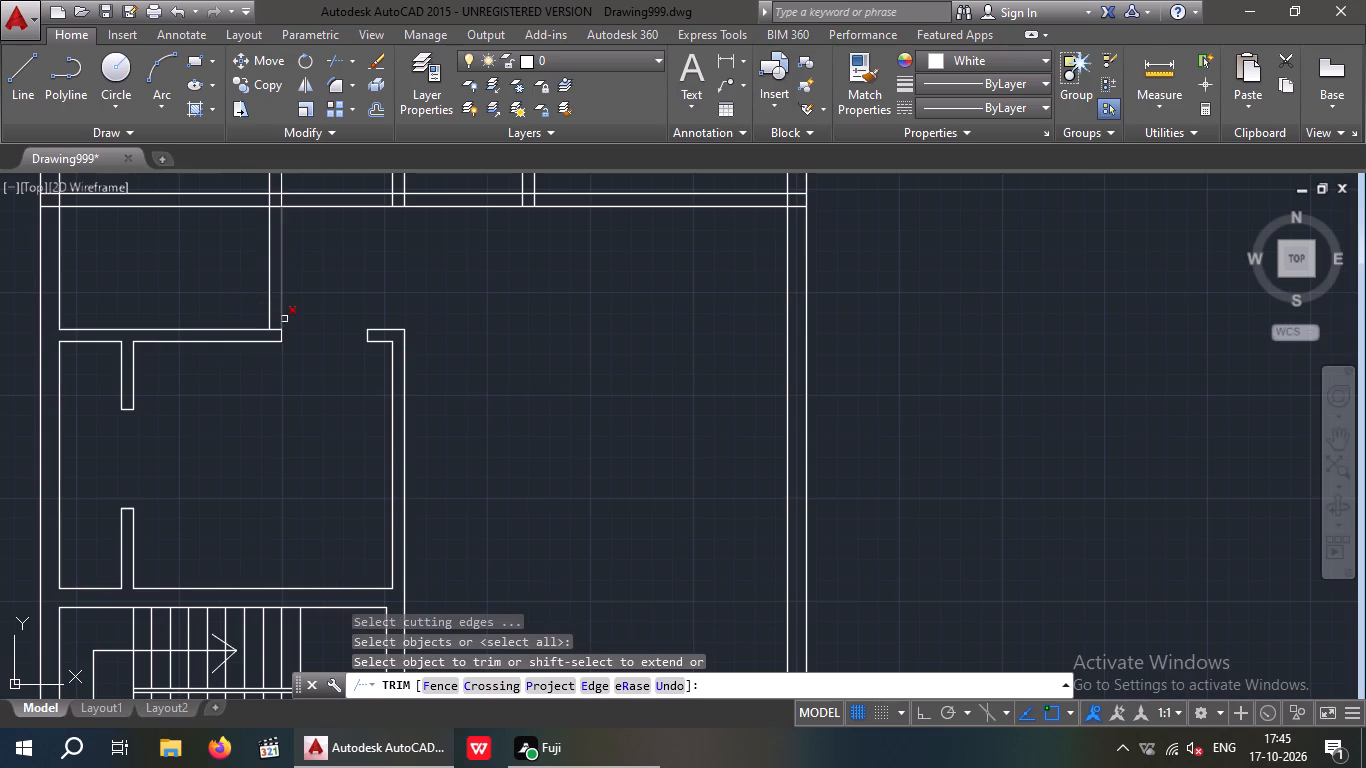
{"action": "scroll", "coordinate": [284, 319], "scroll_direction": "up", "scroll_amount": 2}
{"action": "left_click", "coordinate": [258, 347]}
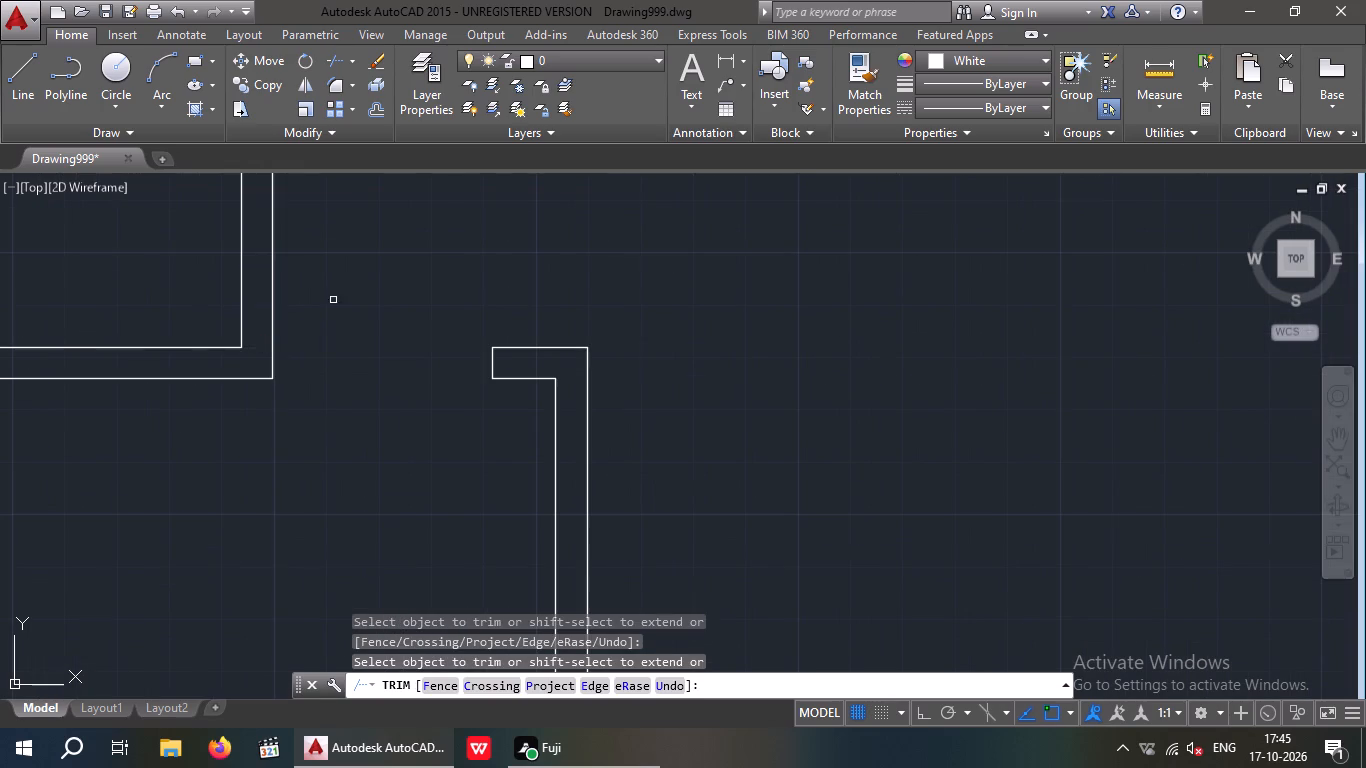
Trim both partition lines north of the long horizontal wall so the partition ends at that wall.
{"action": "scroll", "coordinate": [337, 291], "scroll_direction": "down", "scroll_amount": 1}
{"action": "middle_click_drag", "start_coordinate": [341, 319], "coordinate": [332, 444]}
{"action": "middle_click_drag", "start_coordinate": [356, 350], "coordinate": [365, 381]}
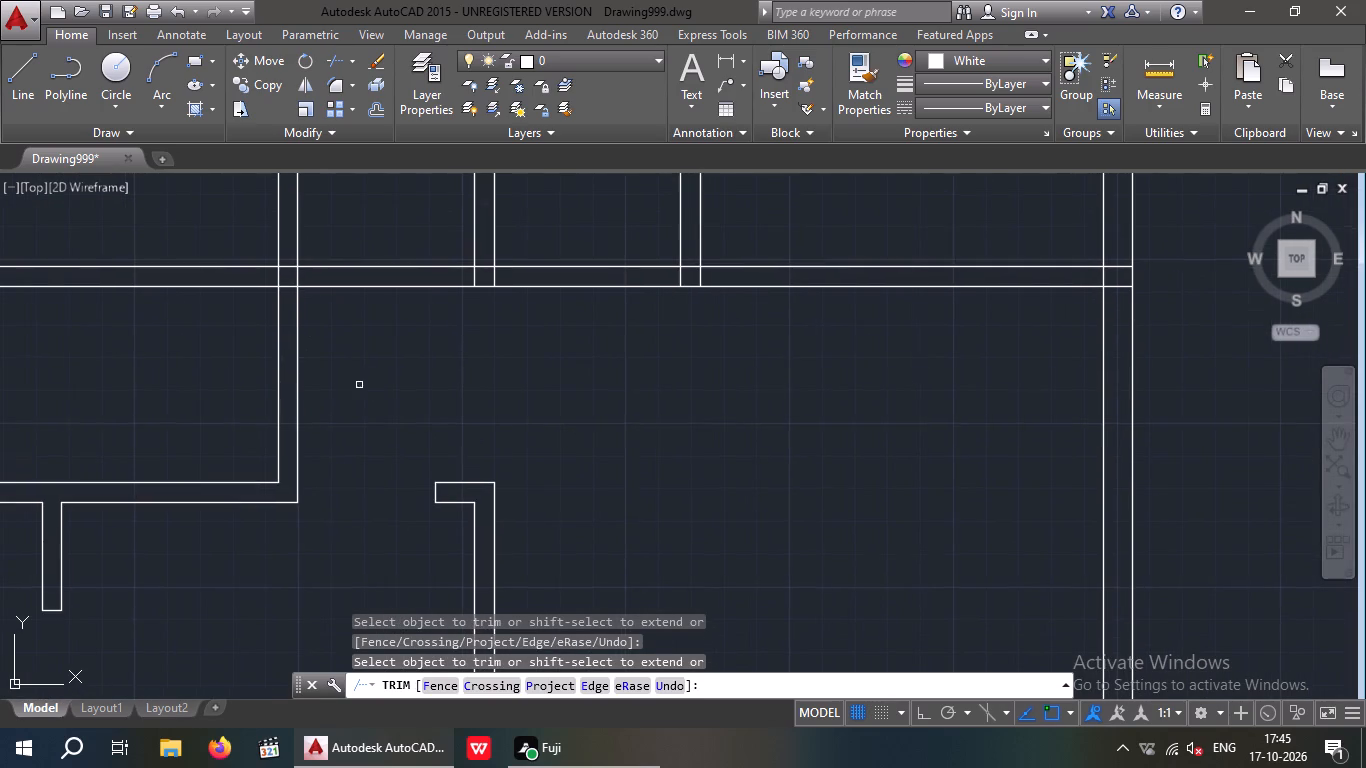
{"action": "left_click_drag", "start_coordinate": [334, 227], "coordinate": [229, 256]}
{"action": "left_click", "coordinate": [225, 256]}
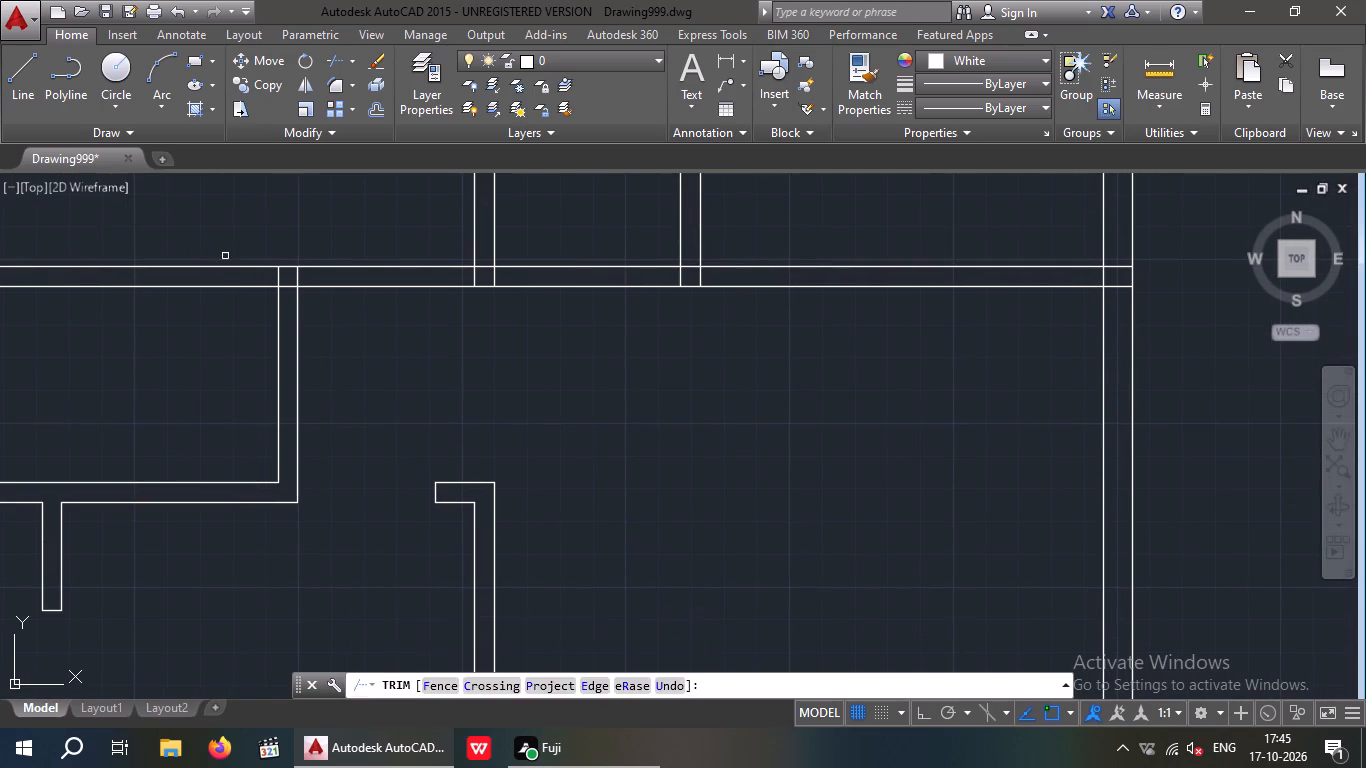
{"action": "key", "text": "Escape"}
Offset the partition's west face 2' west, then offset the new line another 2' west to mark an opening.
{"action": "scroll", "coordinate": [357, 363], "scroll_direction": "down", "scroll_amount": 2}
{"action": "middle_click_drag", "start_coordinate": [367, 373], "coordinate": [454, 387]}
{"action": "scroll", "coordinate": [474, 392], "scroll_direction": "up", "scroll_amount": 1}
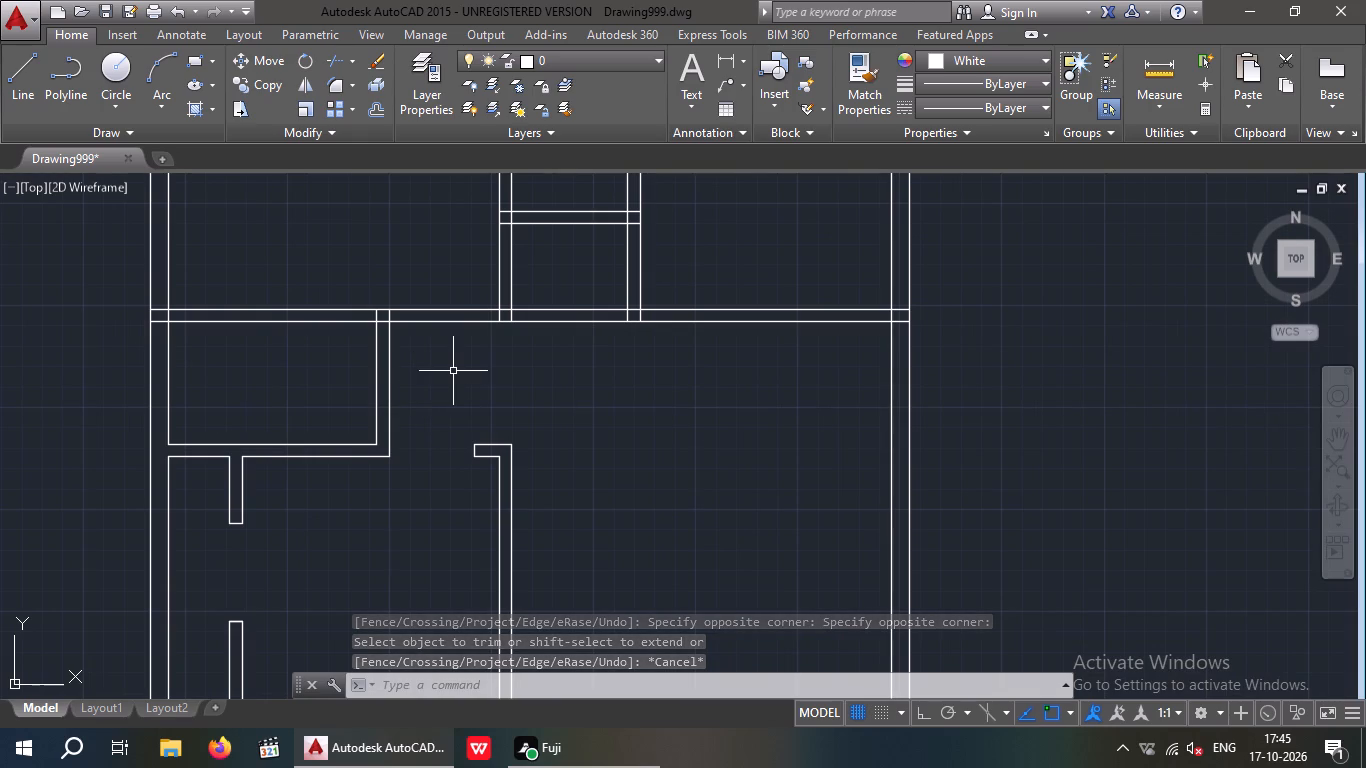
{"action": "key", "text": "Escape"}
{"action": "key", "text": "Escape"}
{"action": "key", "text": "o"}
{"action": "key", "text": "Return"}
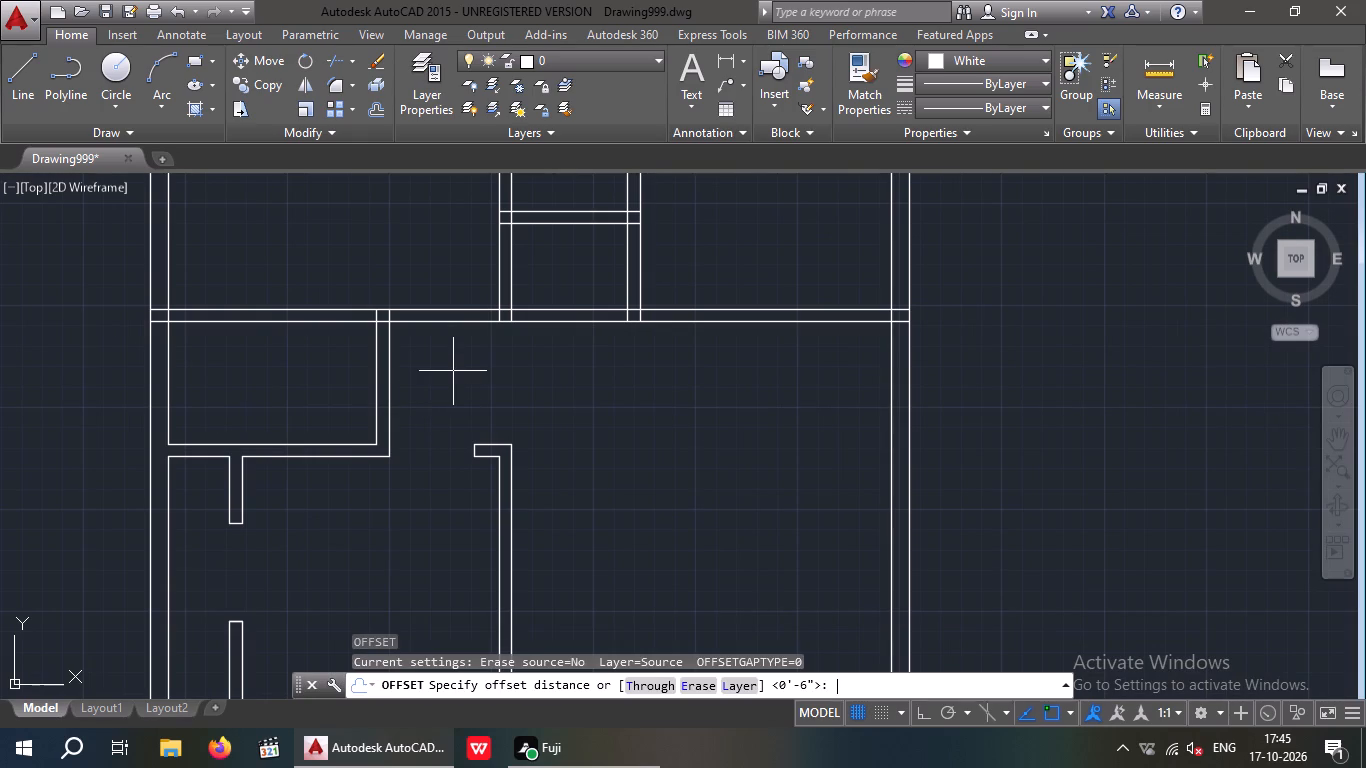
{"action": "key", "text": "2"}
{"action": "key", "text": "apostrophe"}
{"action": "key", "text": "Return"}
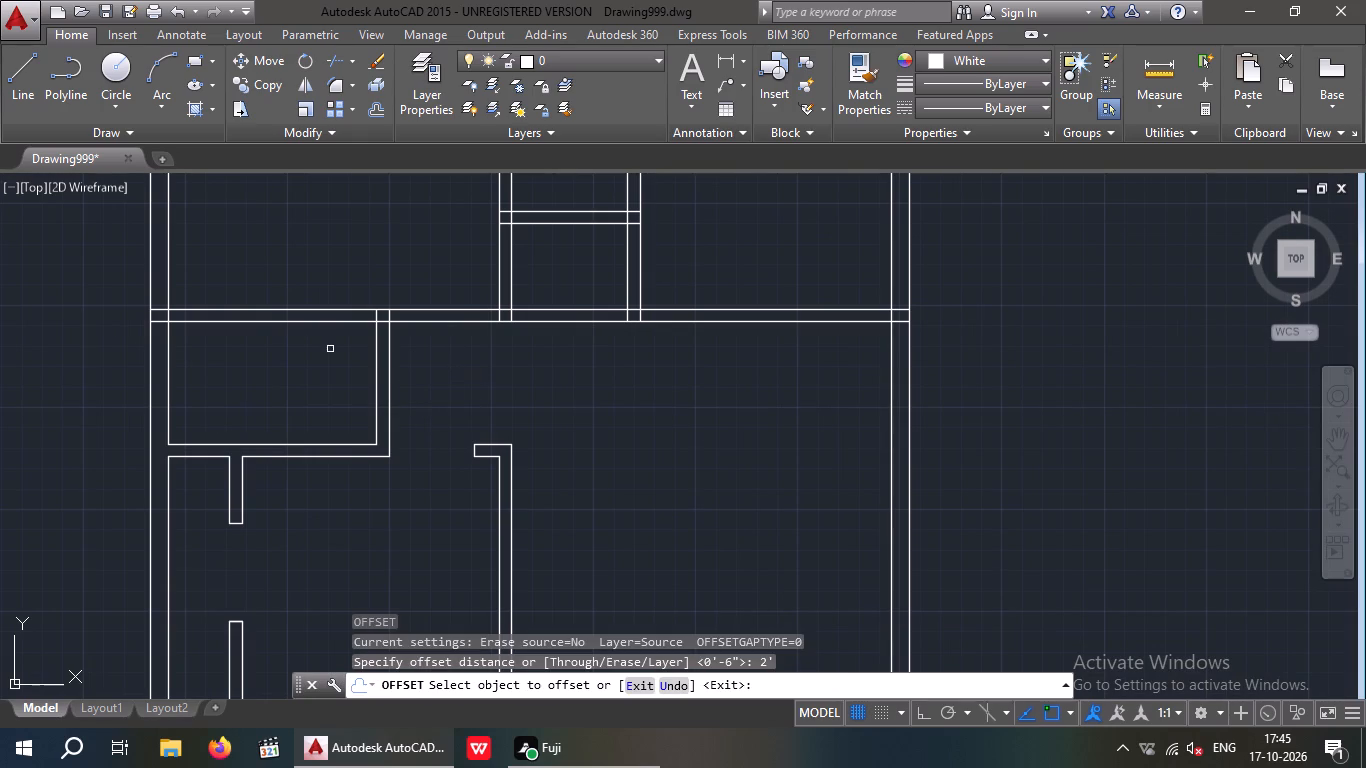
{"action": "left_click_drag", "start_coordinate": [375, 346], "coordinate": [363, 350]}
{"action": "left_click", "coordinate": [353, 353]}
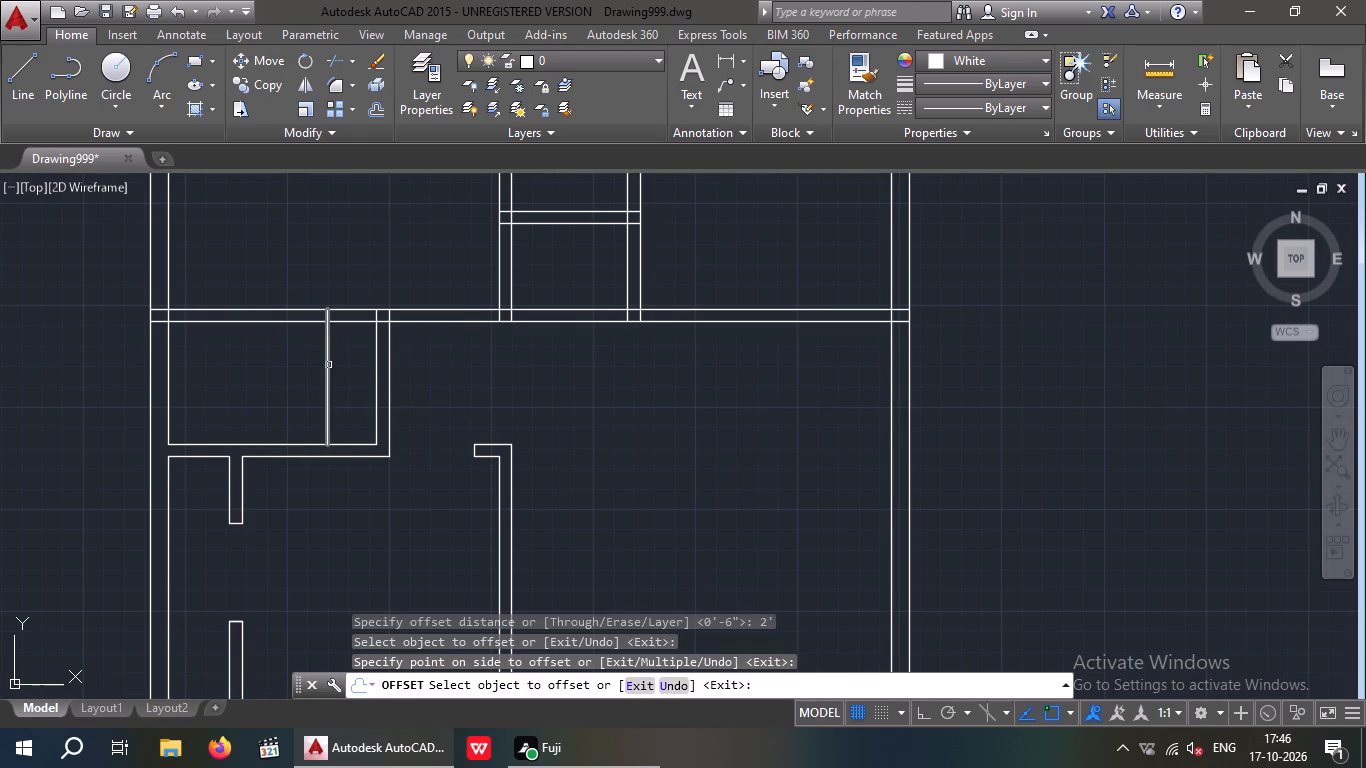
{"action": "left_click_drag", "start_coordinate": [326, 365], "coordinate": [305, 368]}
{"action": "left_click", "coordinate": [289, 371]}
{"action": "key", "text": "Escape"}
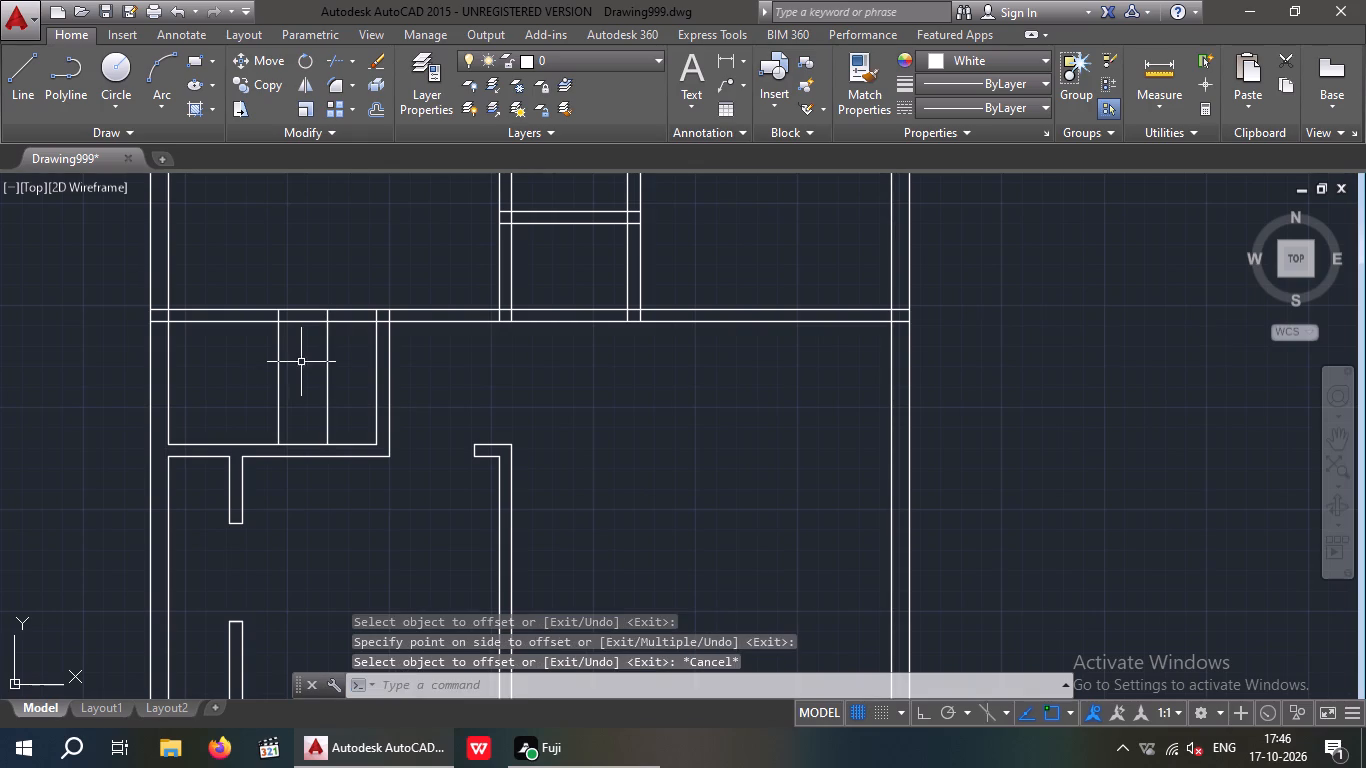
{"action": "left_click", "coordinate": [301, 361]}
{"action": "key", "text": "Escape"}
{"action": "key", "text": "Escape"}
Trim the horizontal wall between the two offset lines and their lengths inside the small room to form a 2' opening.
{"action": "key", "text": "t"}
{"action": "key", "text": "r"}
{"action": "key", "text": "space"}
{"action": "key", "text": "space"}
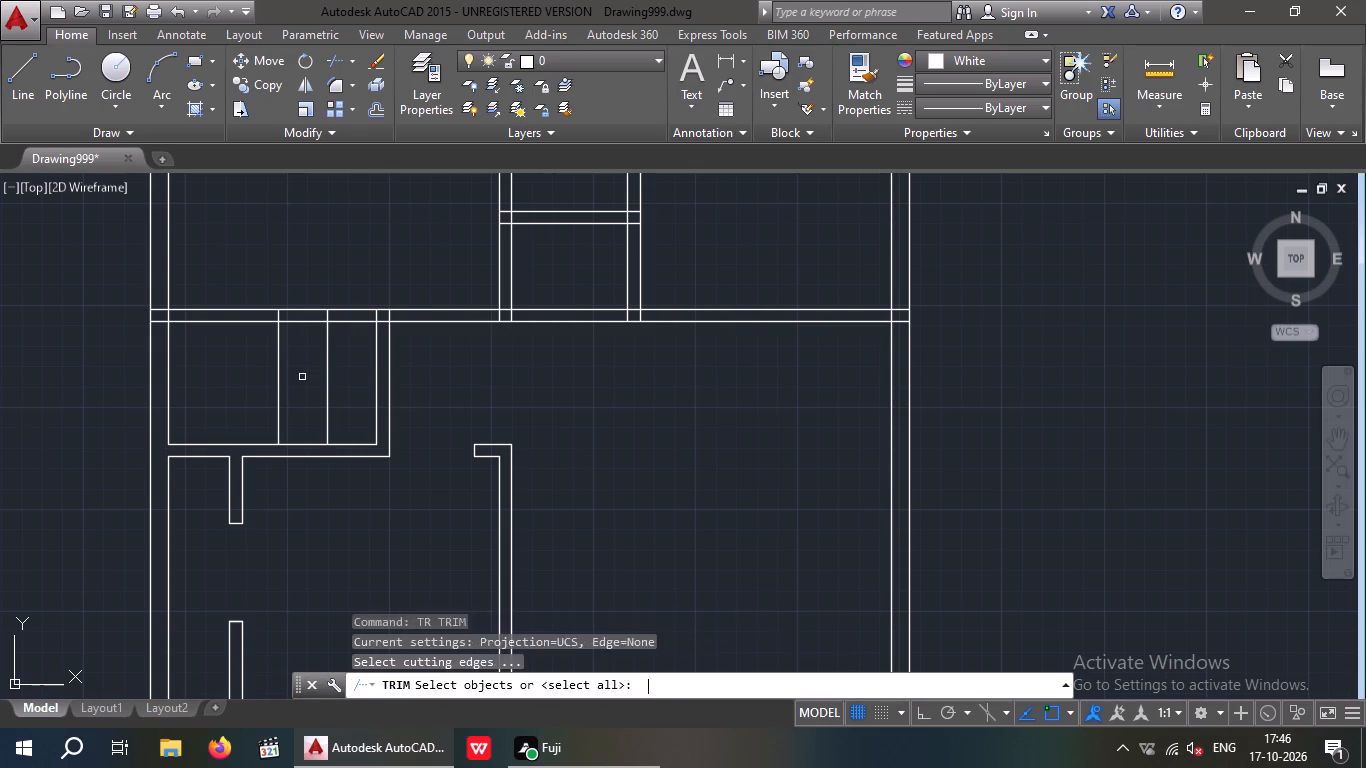
{"action": "left_click_drag", "start_coordinate": [308, 375], "coordinate": [307, 366]}
{"action": "left_click", "coordinate": [304, 294]}
{"action": "left_click_drag", "start_coordinate": [350, 359], "coordinate": [300, 379]}
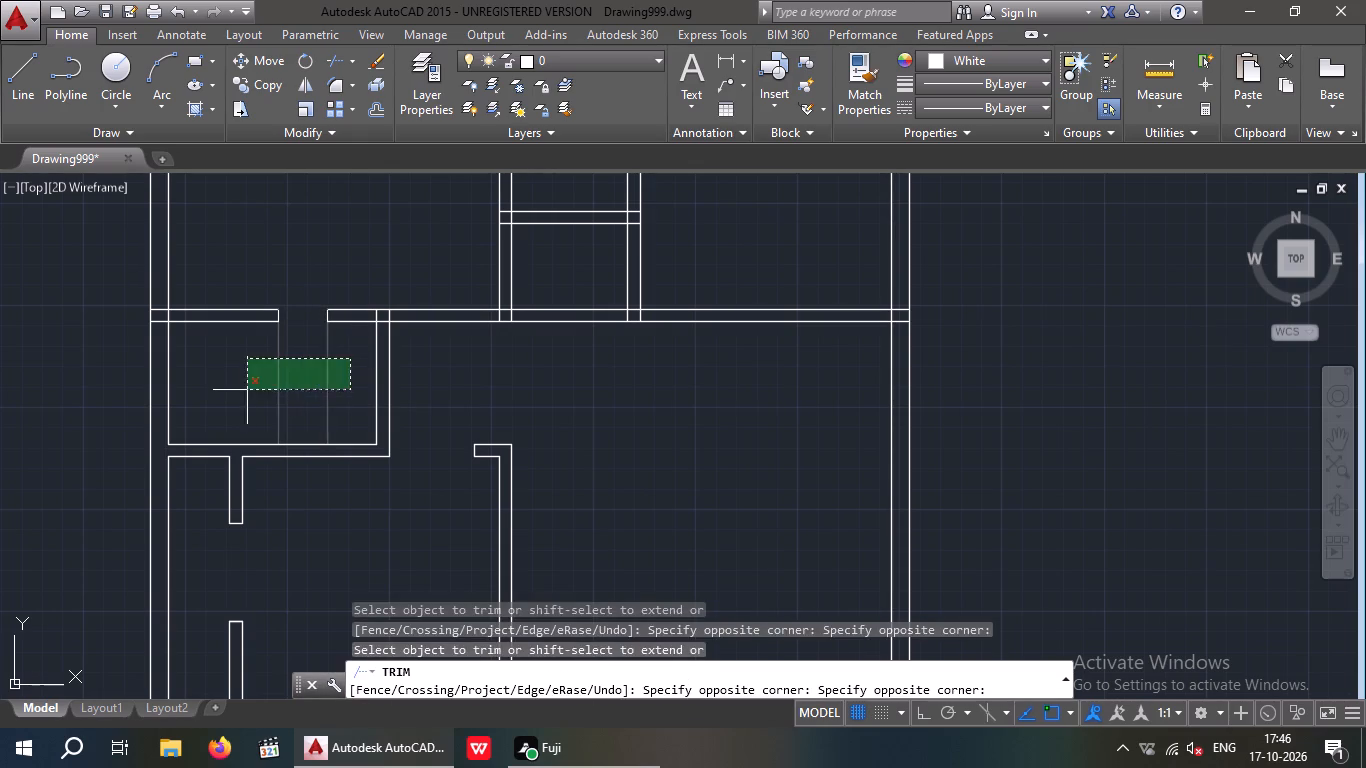
{"action": "left_click", "coordinate": [247, 390]}
Trim the overlapping lines where the 6" partition meets the horizontal wall, east of the 2' opening.
{"action": "scroll", "coordinate": [374, 302], "scroll_direction": "up", "scroll_amount": 4}
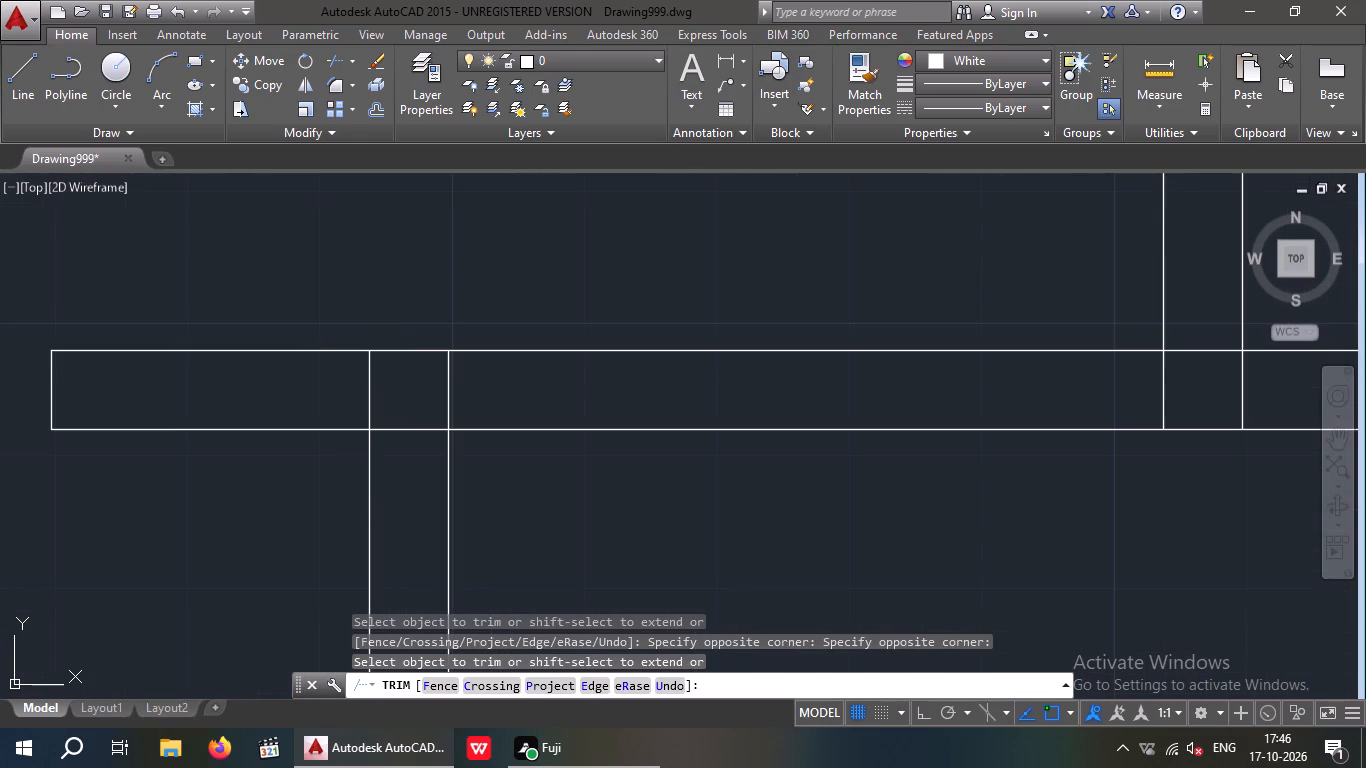
{"action": "left_click_drag", "start_coordinate": [418, 378], "coordinate": [322, 390]}
{"action": "left_click", "coordinate": [315, 389]}
{"action": "left_click_drag", "start_coordinate": [415, 498], "coordinate": [393, 414]}
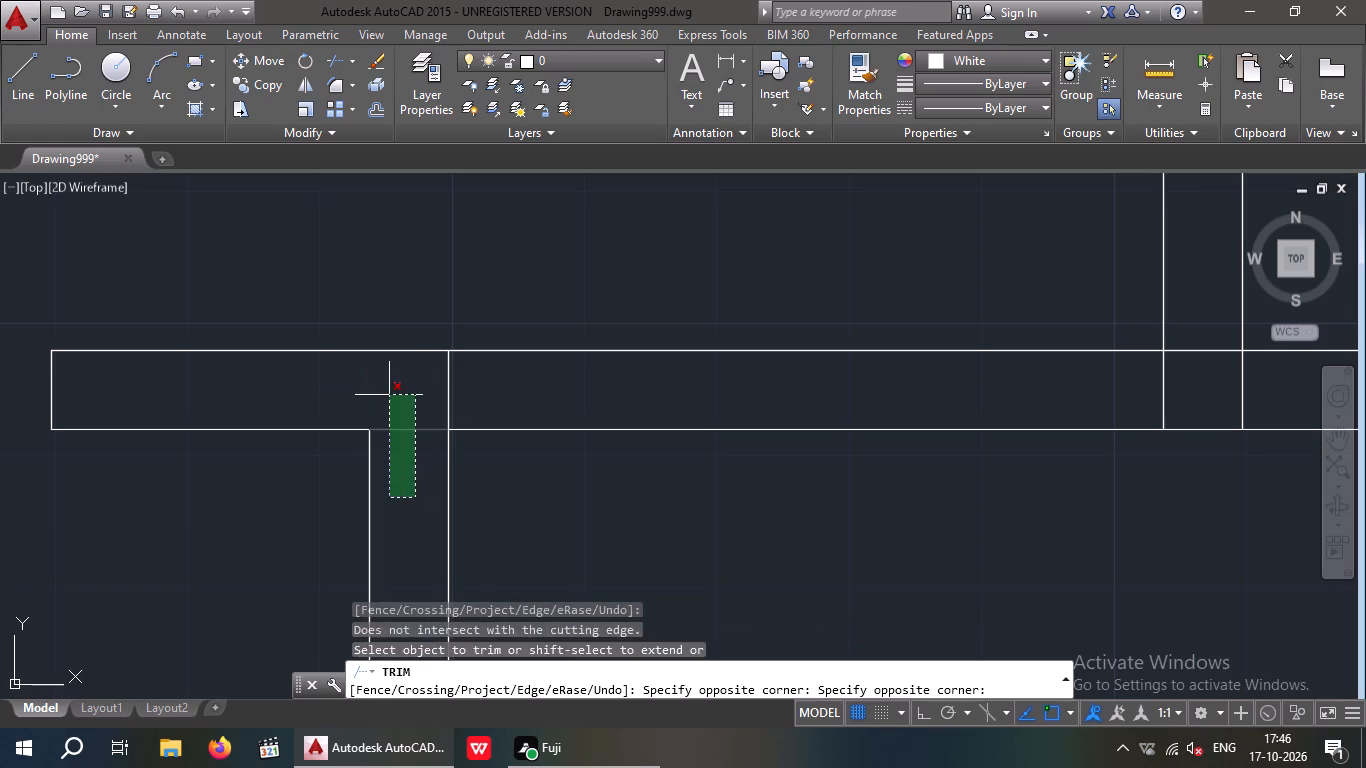
{"action": "left_click", "coordinate": [389, 395]}
Trim the overlapping lines where the horizontal wall meets the west exterior wall.
{"action": "scroll", "coordinate": [400, 412], "scroll_direction": "down", "scroll_amount": 4}
{"action": "scroll", "coordinate": [186, 416], "scroll_direction": "up", "scroll_amount": 4}
{"action": "left_click_drag", "start_coordinate": [180, 487], "coordinate": [160, 397]}
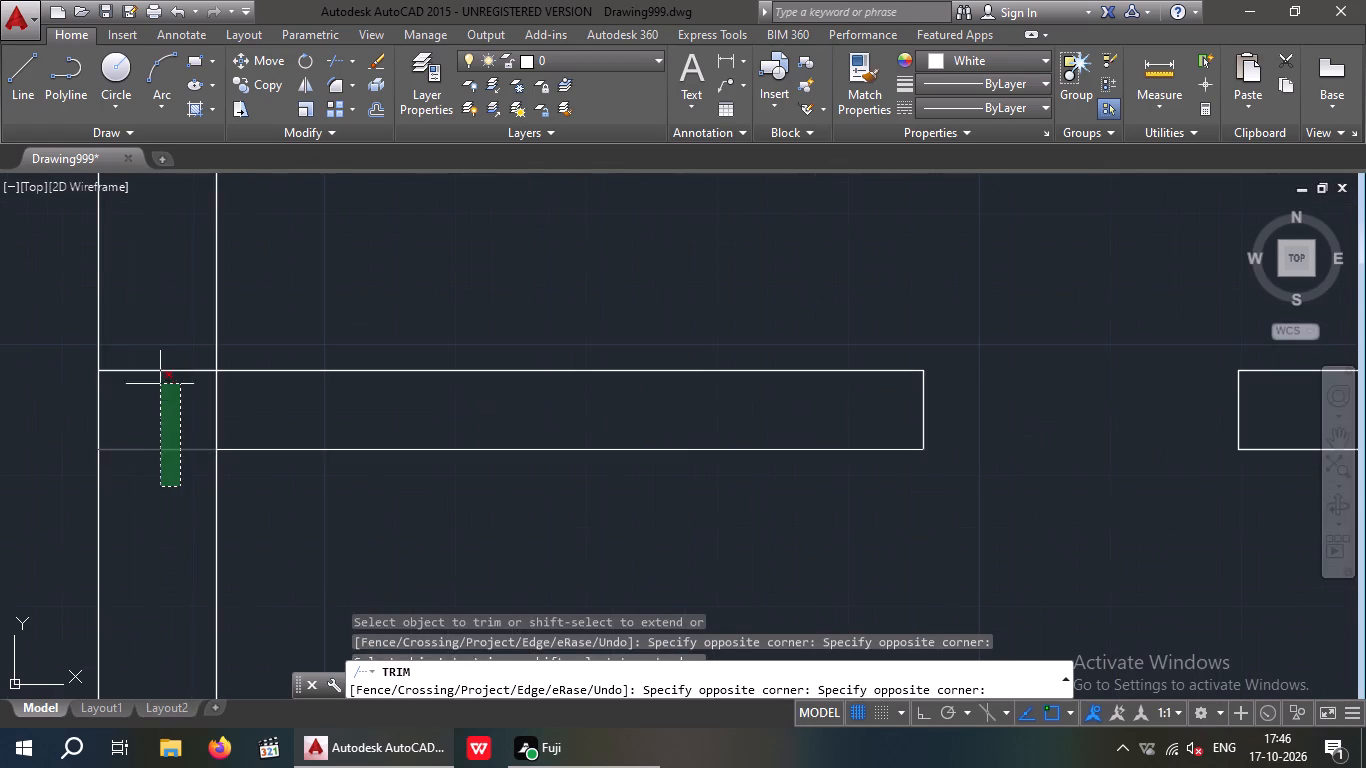
{"action": "left_click_drag", "start_coordinate": [165, 320], "coordinate": [169, 347]}
{"action": "left_click_drag", "start_coordinate": [282, 396], "coordinate": [168, 406]}
{"action": "left_click", "coordinate": [165, 404]}
{"action": "scroll", "coordinate": [179, 403], "scroll_direction": "down", "scroll_amount": 5}
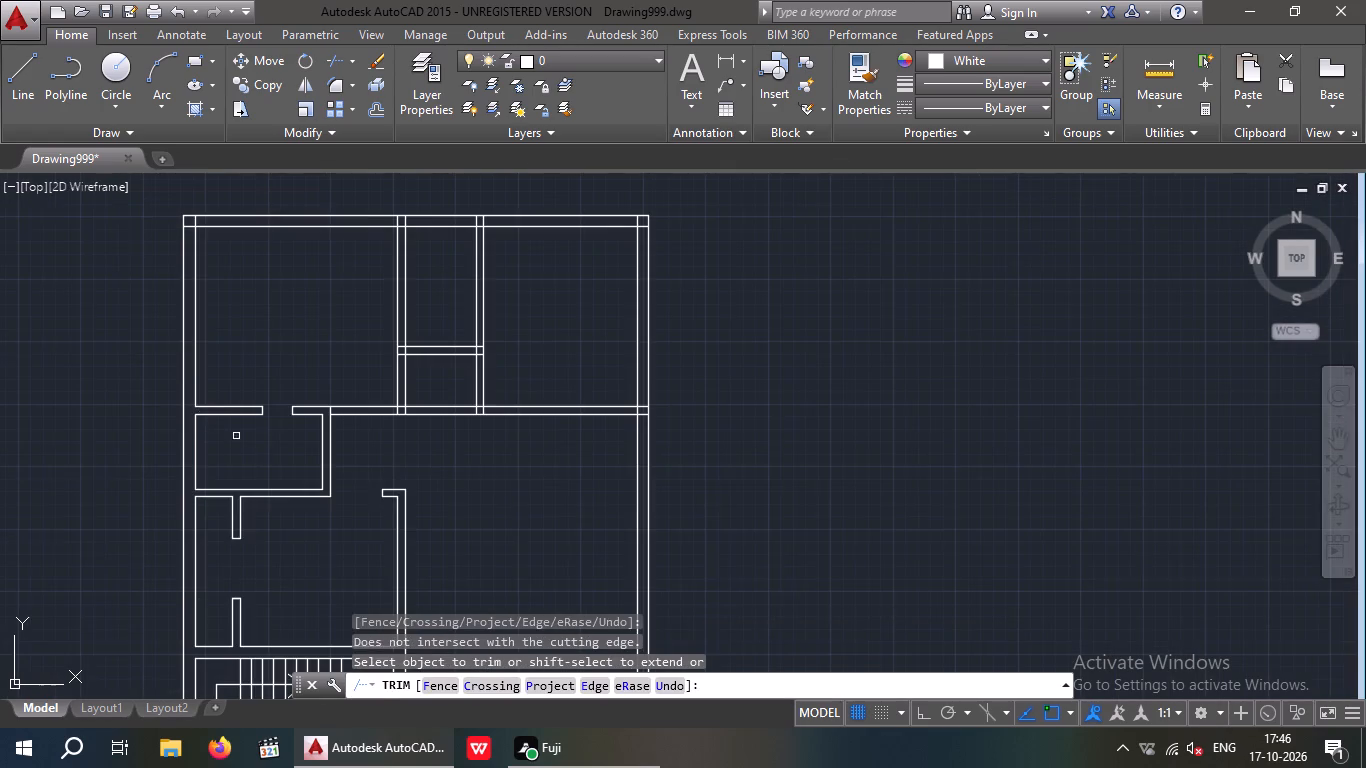
Trim the overlapping wall lines at the northwest corner of the exterior walls.
{"action": "middle_click_drag", "start_coordinate": [278, 452], "coordinate": [171, 470]}
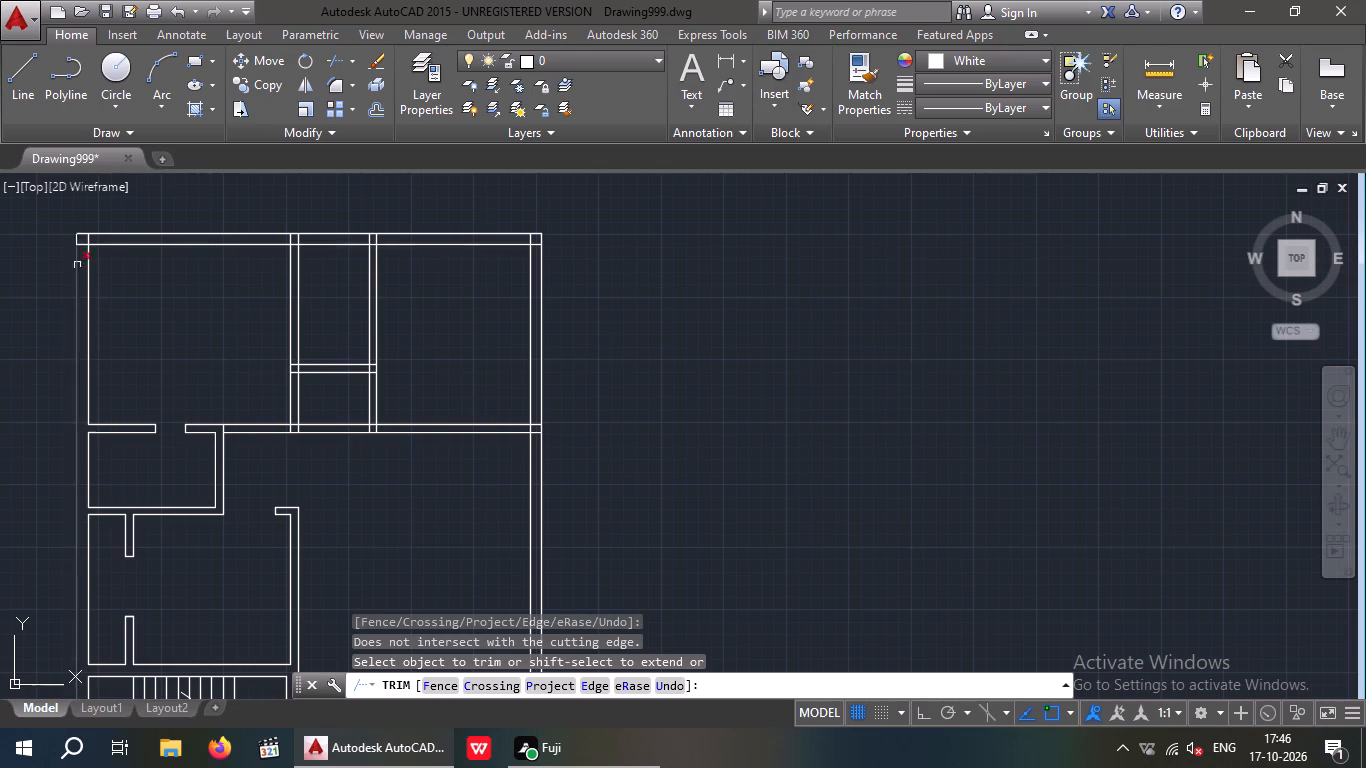
{"action": "scroll", "coordinate": [67, 267], "scroll_direction": "up", "scroll_amount": 3}
{"action": "middle_click_drag", "start_coordinate": [112, 278], "coordinate": [155, 498]}
{"action": "scroll", "coordinate": [173, 359], "scroll_direction": "up", "scroll_amount": 2}
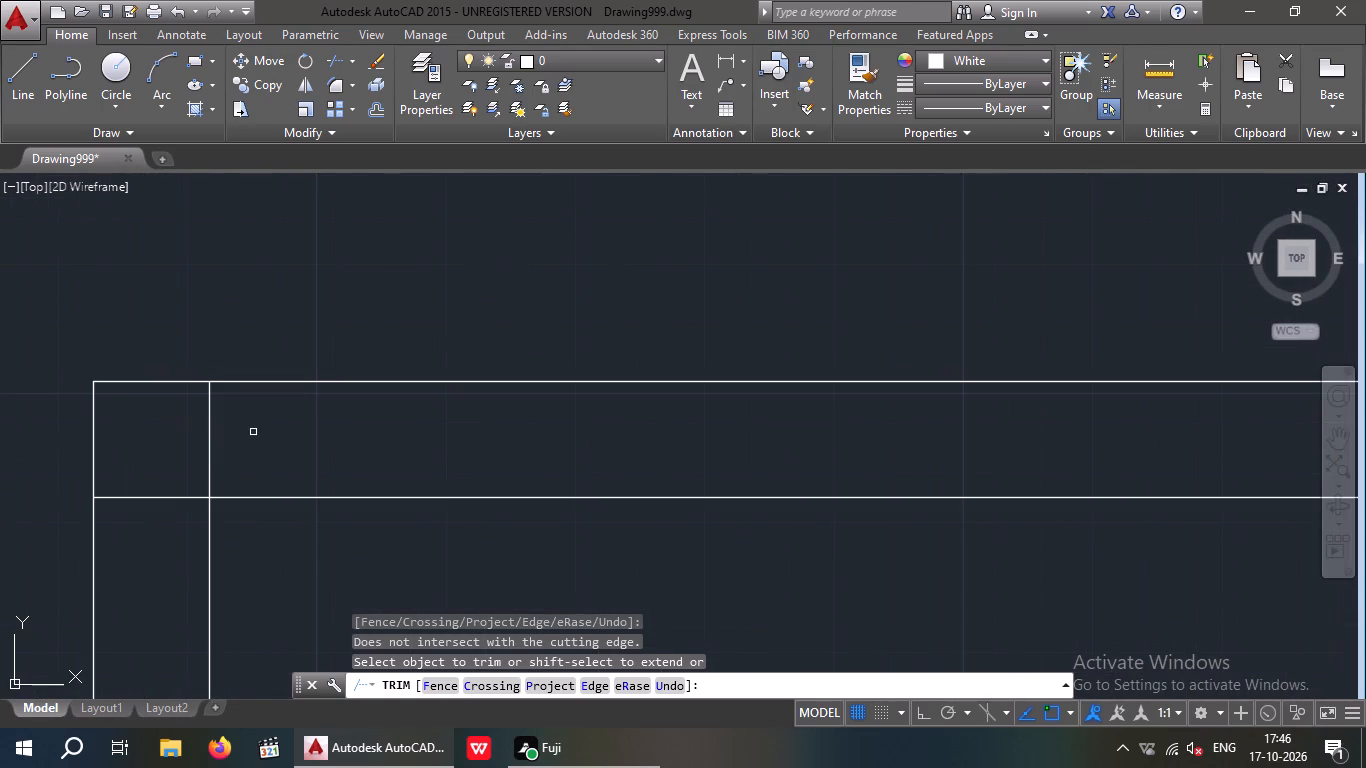
{"action": "left_click_drag", "start_coordinate": [270, 418], "coordinate": [180, 431]}
{"action": "left_click", "coordinate": [142, 437]}
{"action": "left_click_drag", "start_coordinate": [153, 527], "coordinate": [135, 437]}
{"action": "left_click_drag", "start_coordinate": [145, 399], "coordinate": [146, 408]}
{"action": "scroll", "coordinate": [157, 432], "scroll_direction": "down", "scroll_amount": 4}
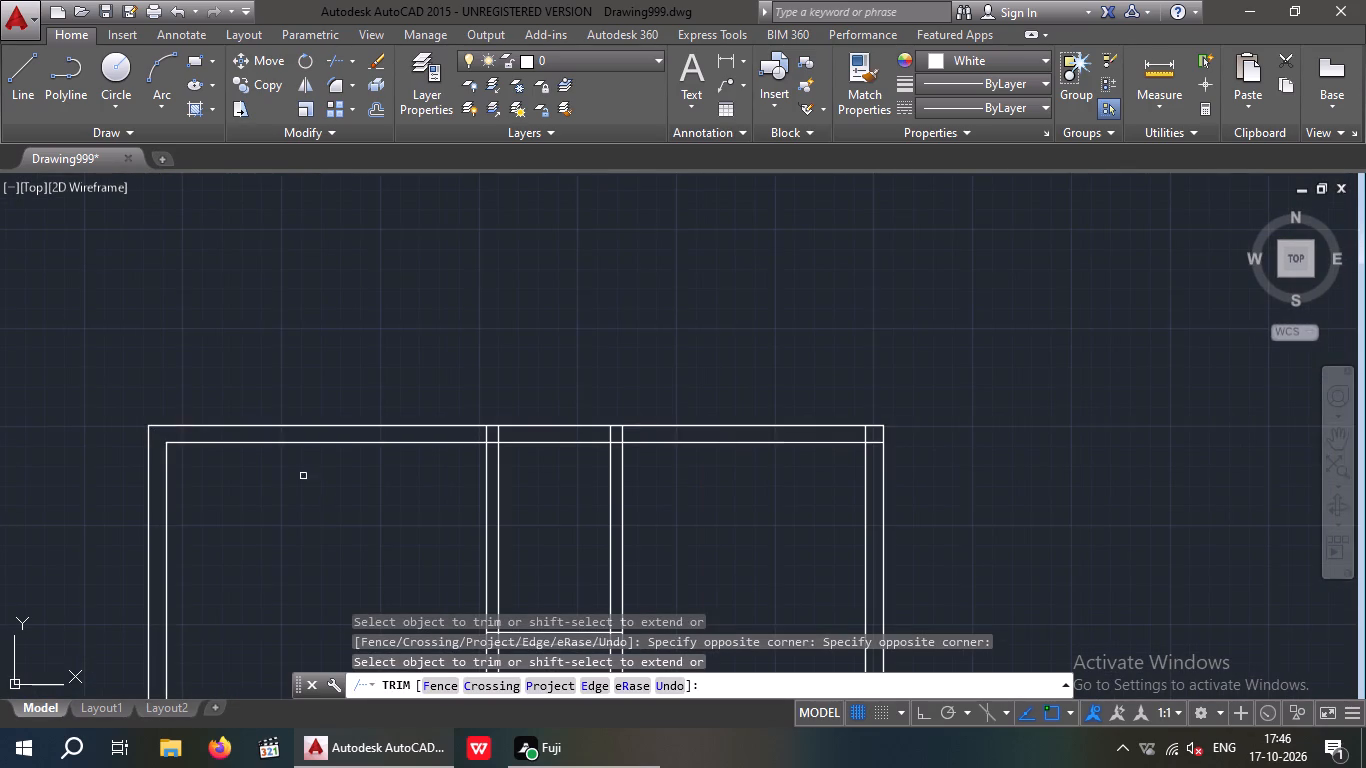
{"action": "middle_click_drag", "start_coordinate": [315, 510], "coordinate": [202, 432]}
{"action": "scroll", "coordinate": [214, 417], "scroll_direction": "down", "scroll_amount": 2}
{"action": "middle_click_drag", "start_coordinate": [198, 423], "coordinate": [198, 327]}
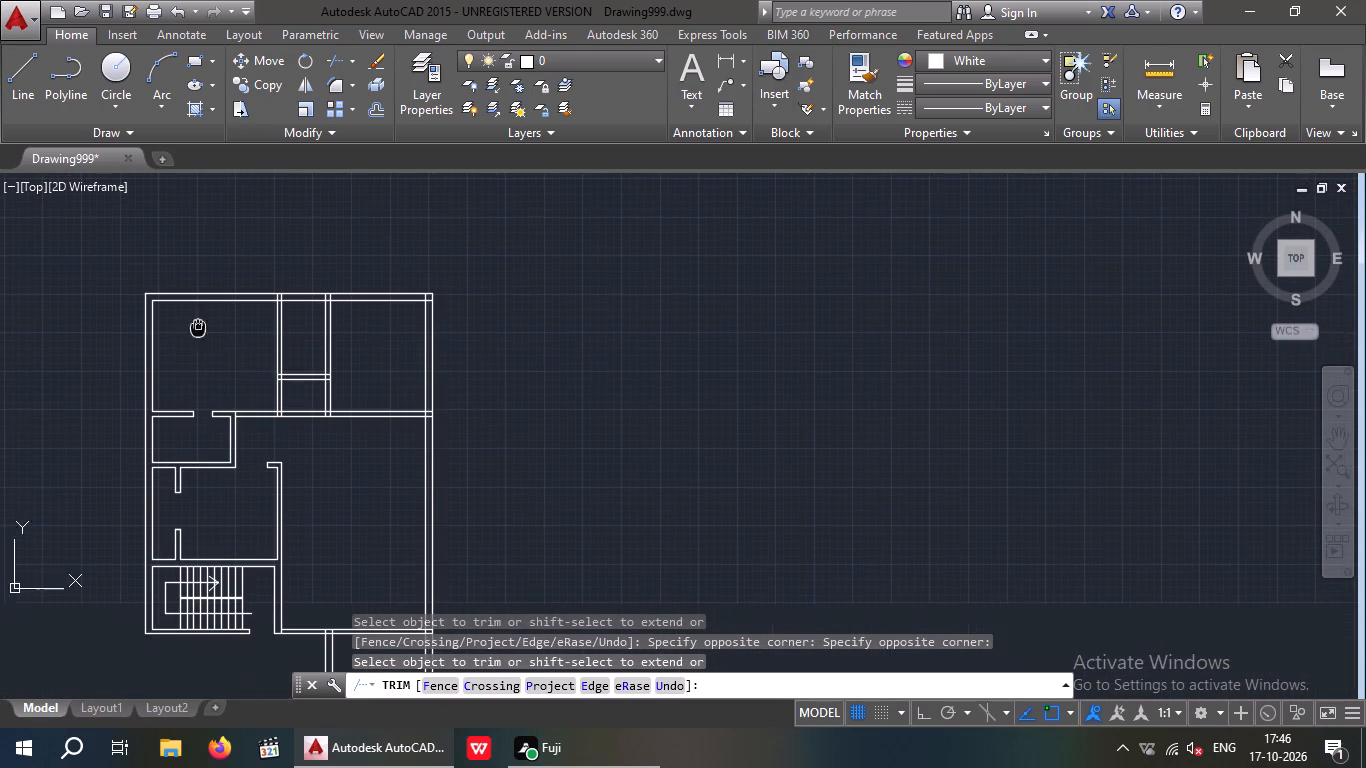
{"action": "middle_click_drag", "start_coordinate": [203, 365], "coordinate": [128, 347]}
{"action": "scroll", "coordinate": [166, 344], "scroll_direction": "down", "scroll_amount": 1}
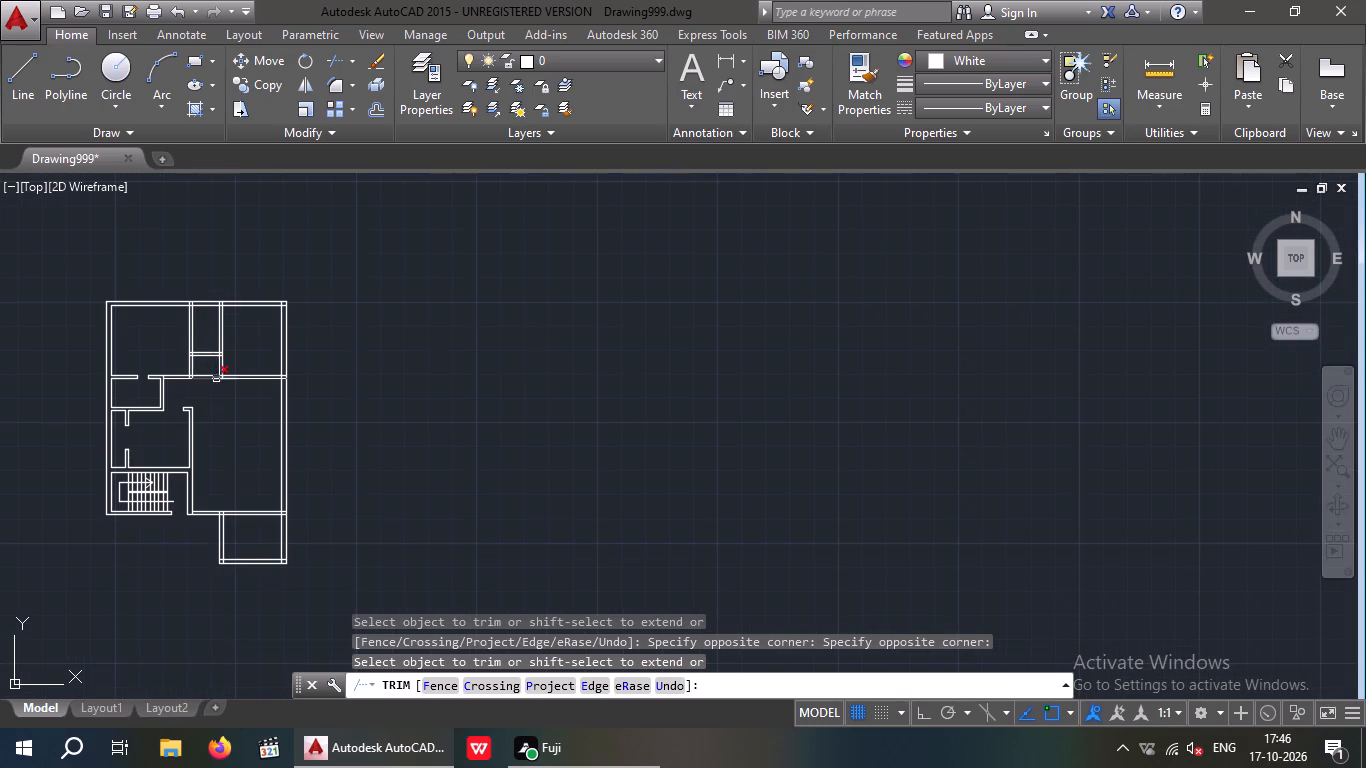
{"action": "key", "text": "Escape"}
{"action": "key", "text": "Escape"}
Measure the horizontal wall's length between the staircase's east wall and the projecting southeast room's west wall with a linear dimension.
{"action": "scroll", "coordinate": [219, 538], "scroll_direction": "up", "scroll_amount": 5}
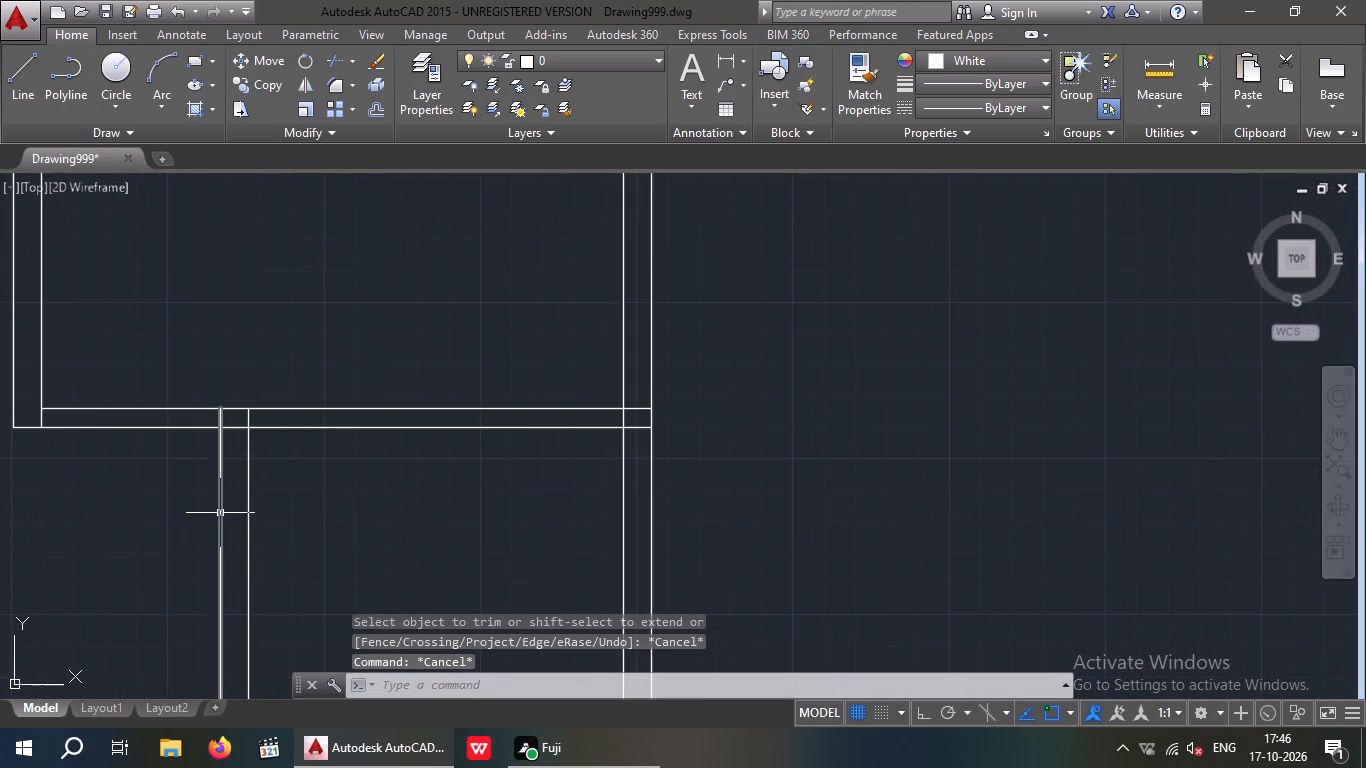
{"action": "scroll", "coordinate": [199, 456], "scroll_direction": "down", "scroll_amount": 2}
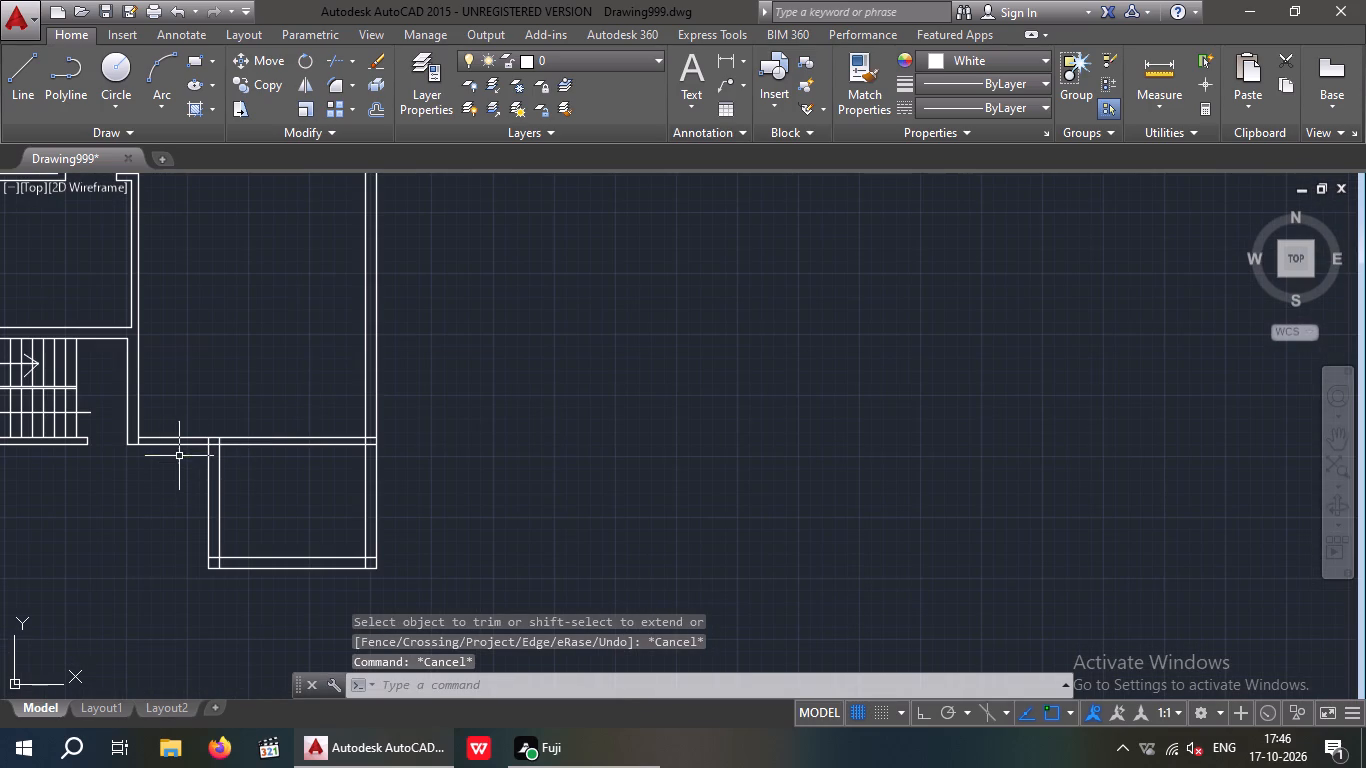
{"action": "scroll", "coordinate": [205, 453], "scroll_direction": "up", "scroll_amount": 1}
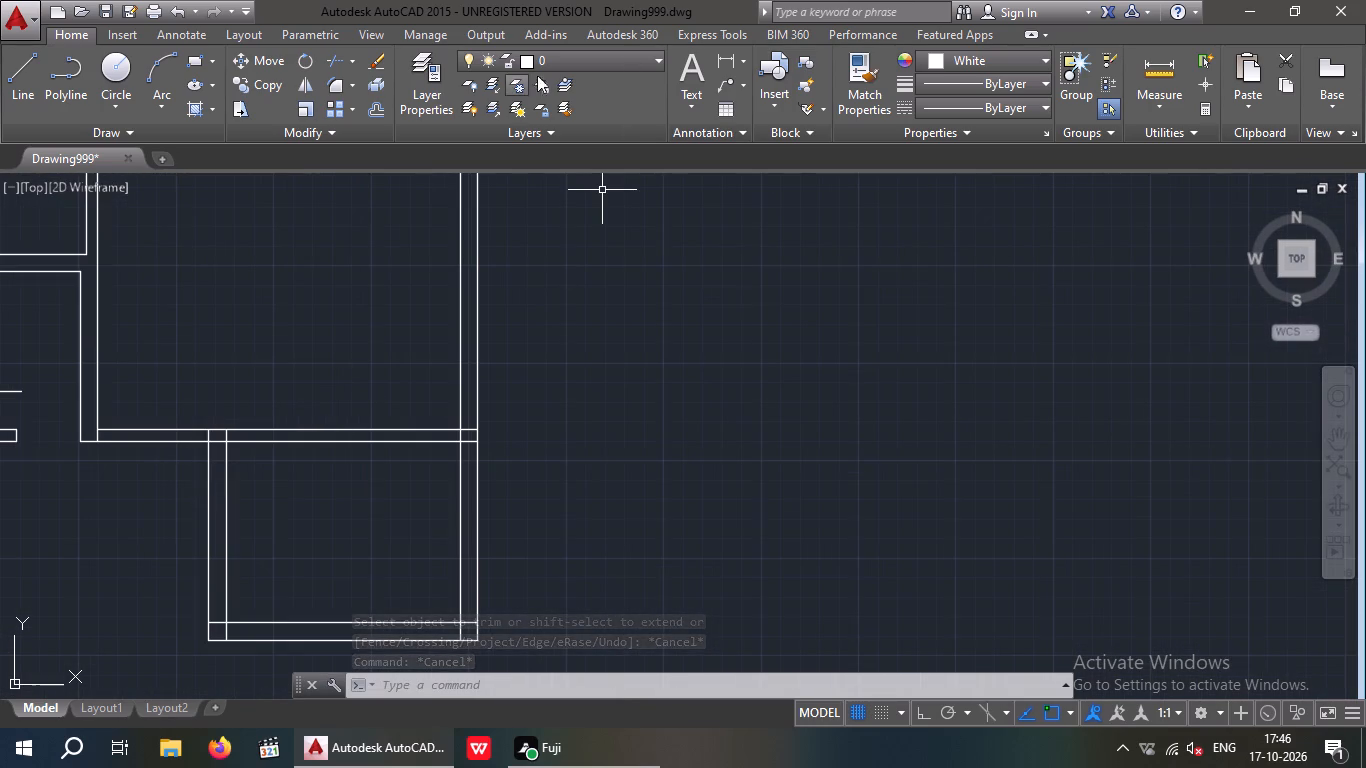
{"action": "left_click", "coordinate": [728, 56]}
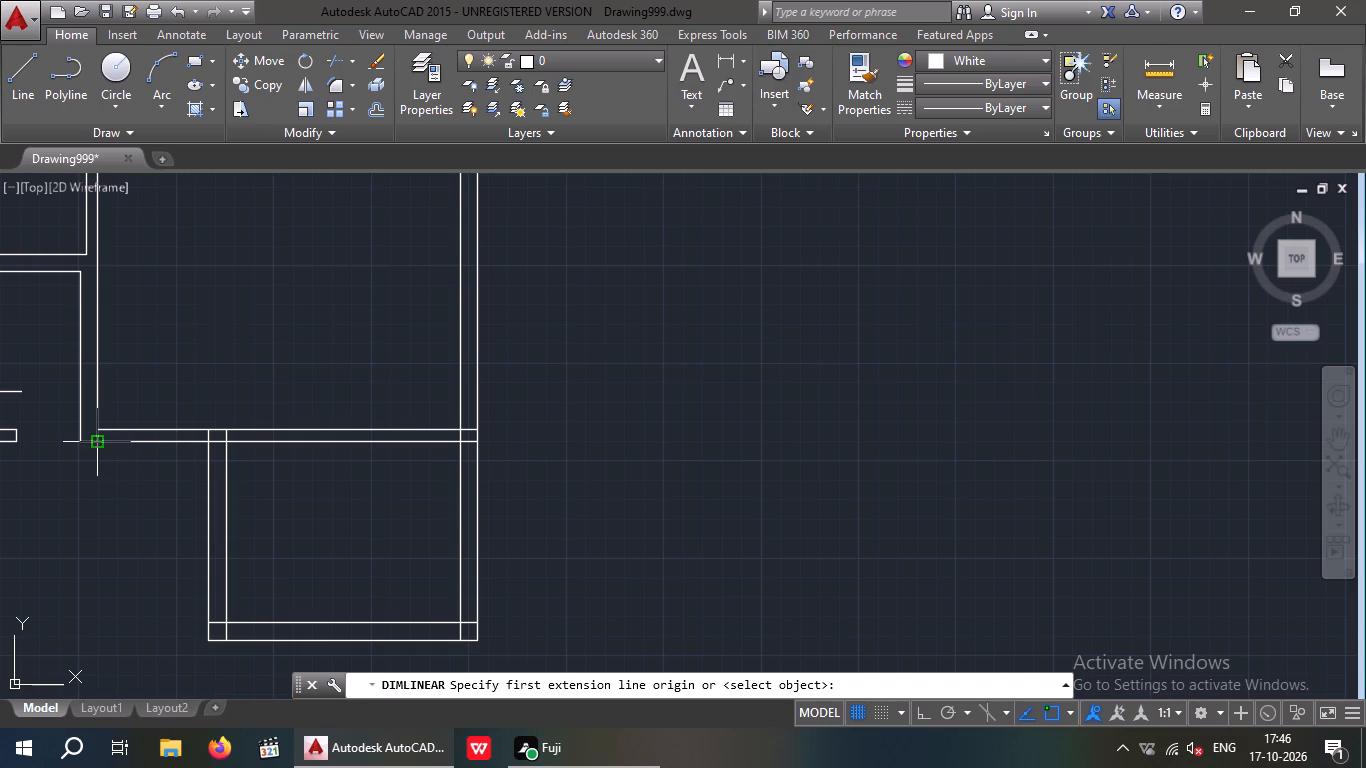
{"action": "left_click_drag", "start_coordinate": [99, 441], "coordinate": [112, 449]}
{"action": "left_click_drag", "start_coordinate": [205, 442], "coordinate": [196, 486]}
{"action": "scroll", "coordinate": [195, 480], "scroll_direction": "up", "scroll_amount": 2}
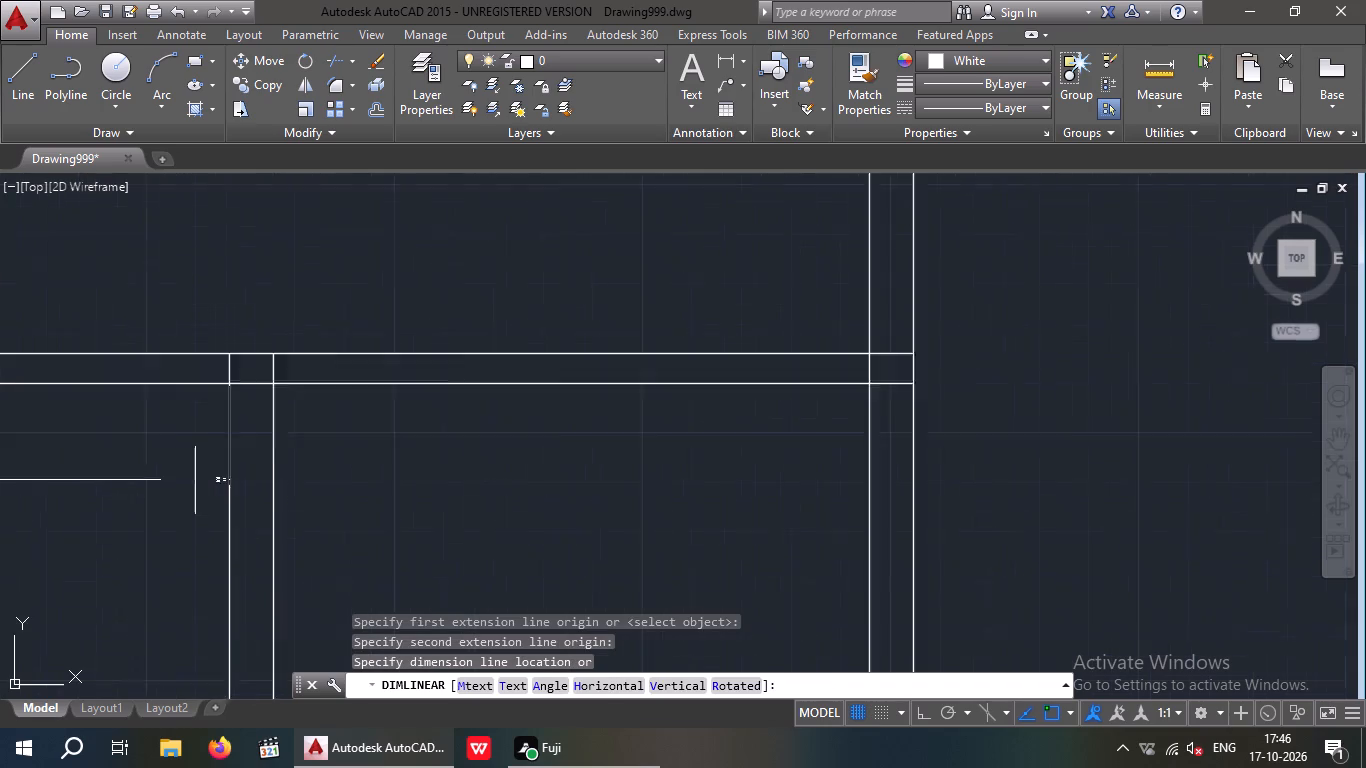
{"action": "scroll", "coordinate": [195, 480], "scroll_direction": "up", "scroll_amount": 1}
{"action": "middle_click_drag", "start_coordinate": [259, 459], "coordinate": [404, 450]}
{"action": "scroll", "coordinate": [324, 426], "scroll_direction": "down", "scroll_amount": 1}
{"action": "middle_click_drag", "start_coordinate": [325, 423], "coordinate": [339, 419]}
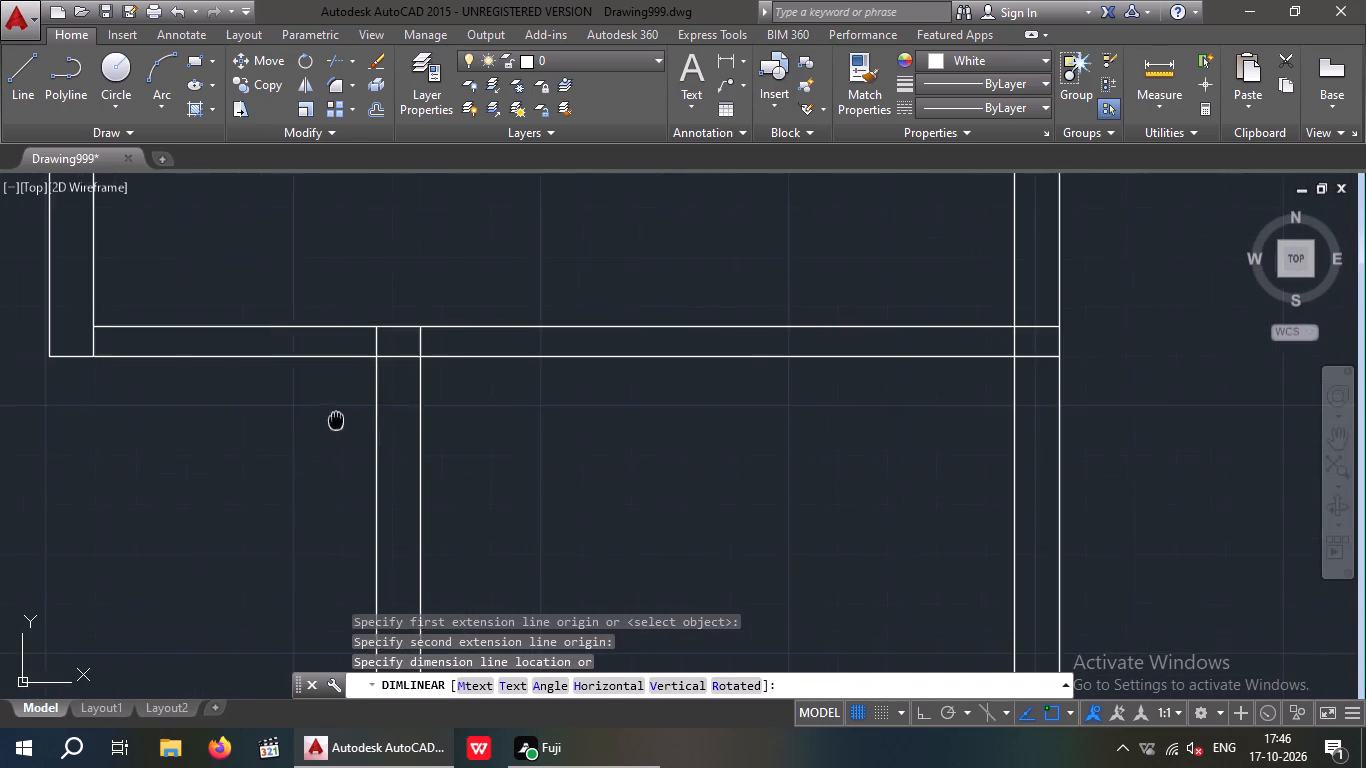
{"action": "middle_click_drag", "start_coordinate": [339, 419], "coordinate": [410, 416]}
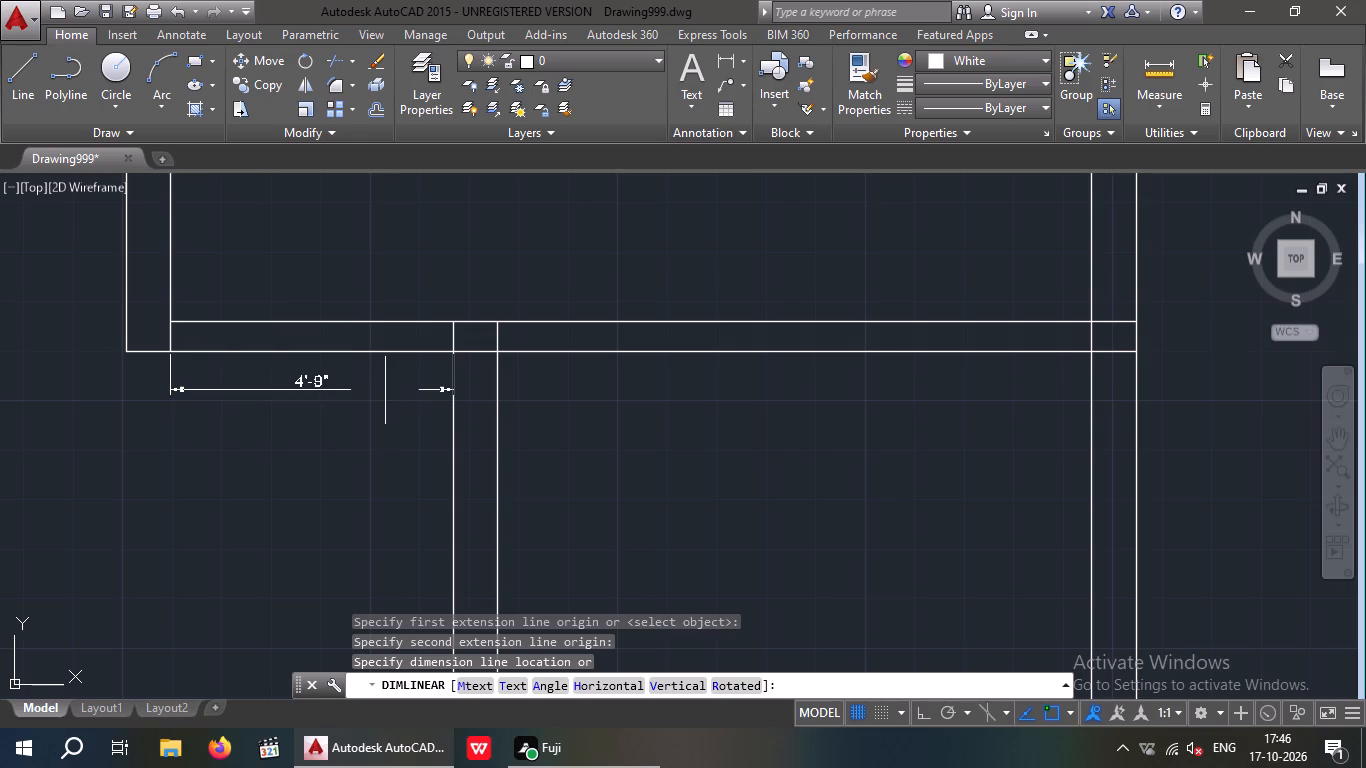
{"action": "key", "text": "Escape"}
{"action": "key", "text": "Escape"}
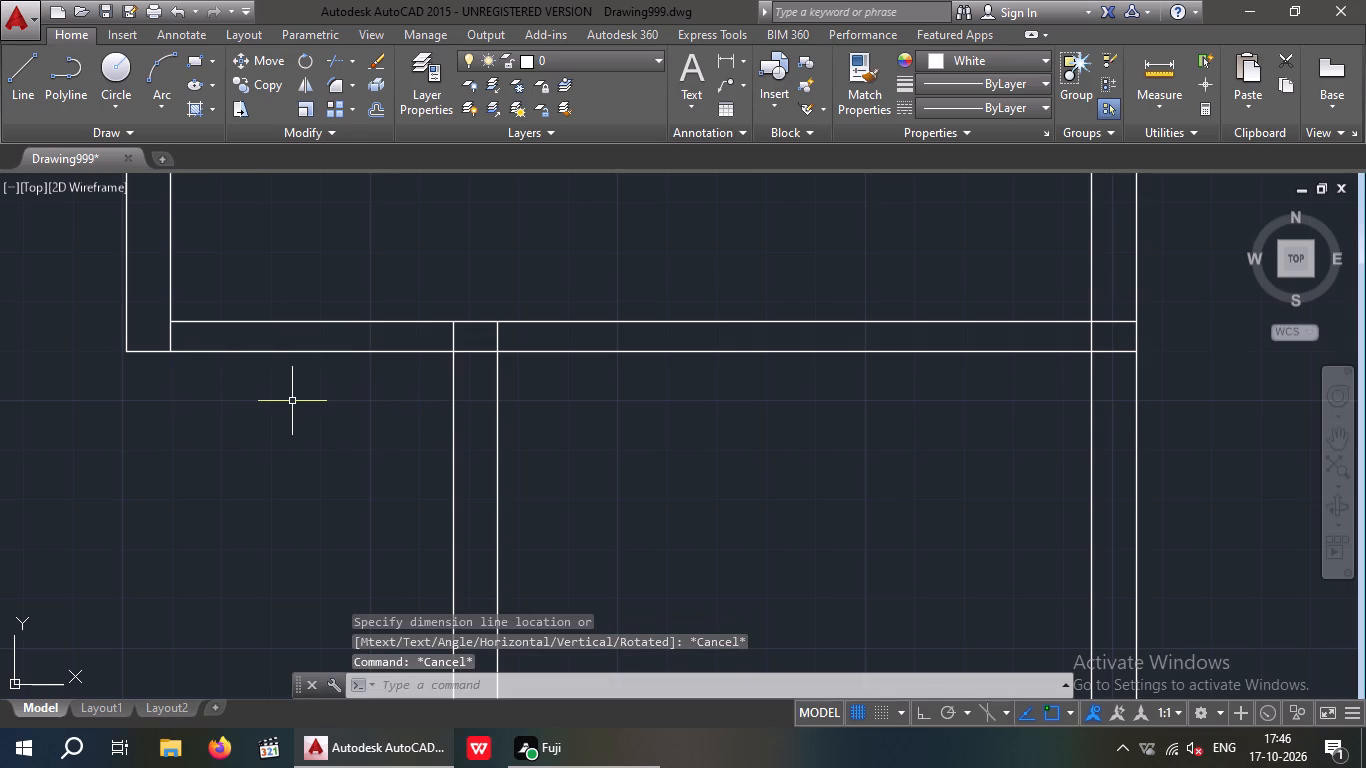
Offset the east face of the wall beside the staircase 6" east to mark one side of an opening.
{"action": "key", "text": "o"}
{"action": "key", "text": "Return"}
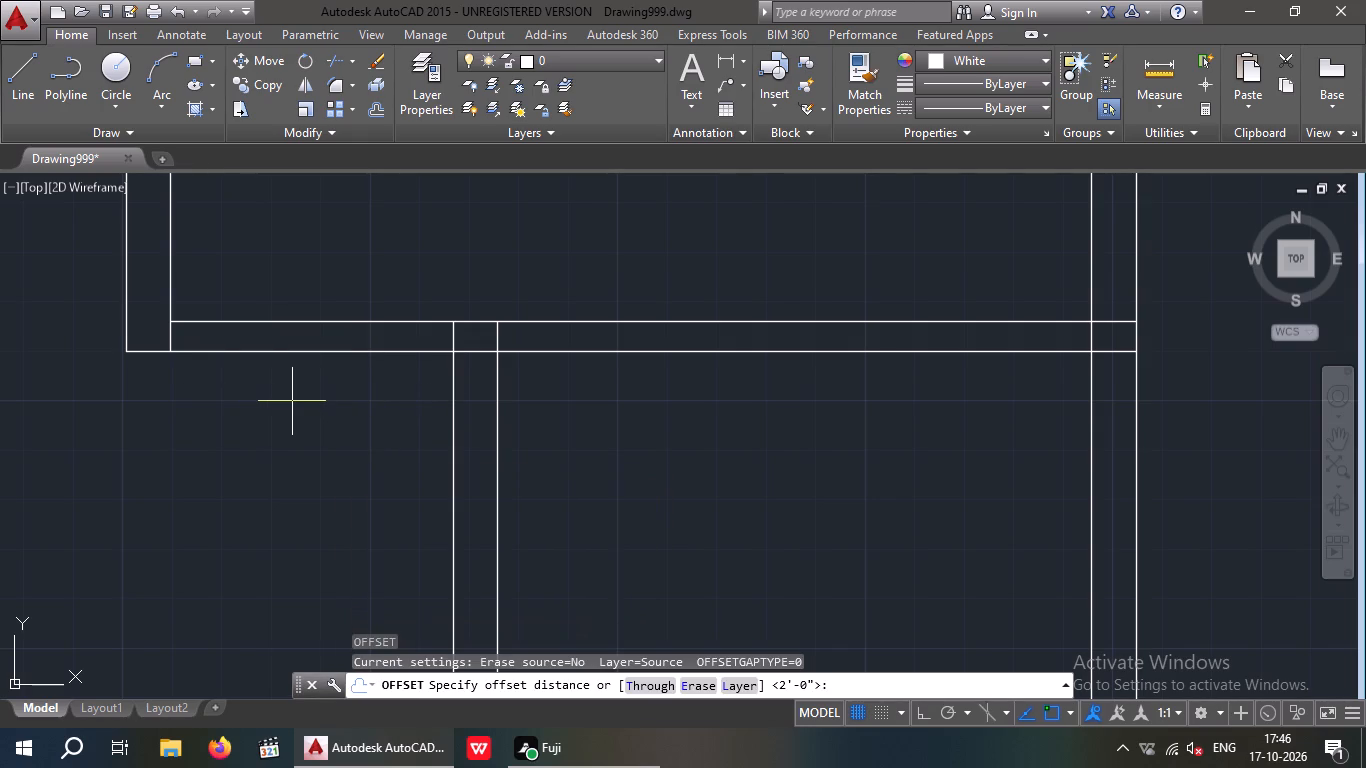
{"action": "key", "text": "6"}
{"action": "key", "text": "shift+quotedbl"}
{"action": "key", "text": "Return"}
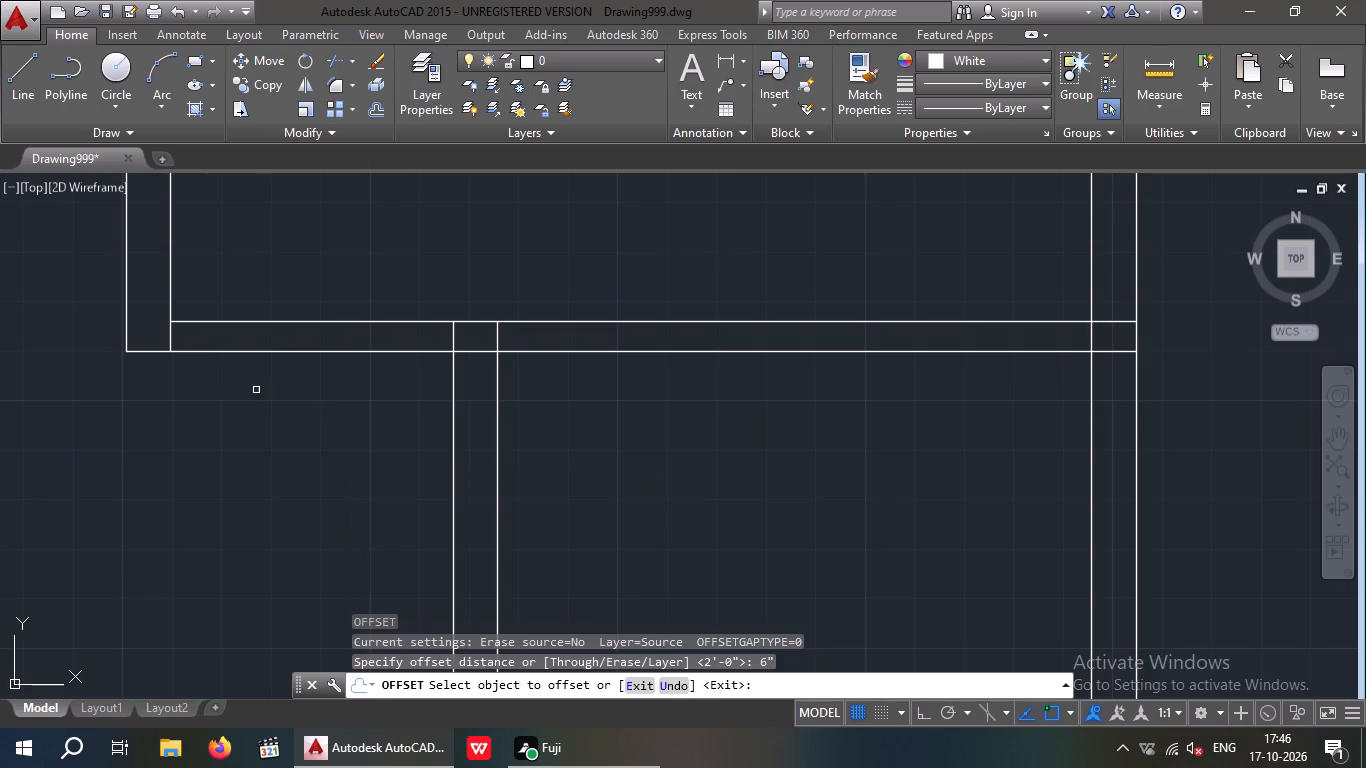
{"action": "left_click", "coordinate": [169, 340]}
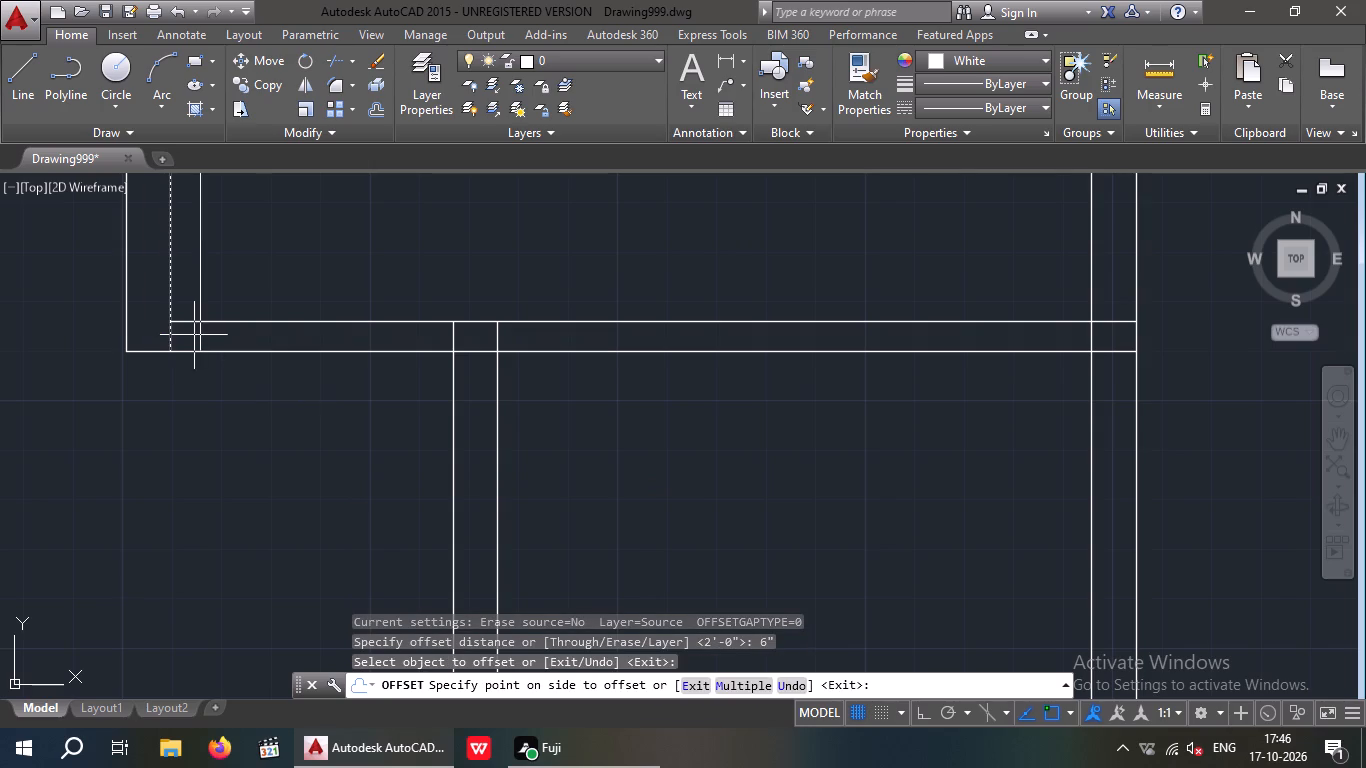
{"action": "left_click", "coordinate": [194, 335]}
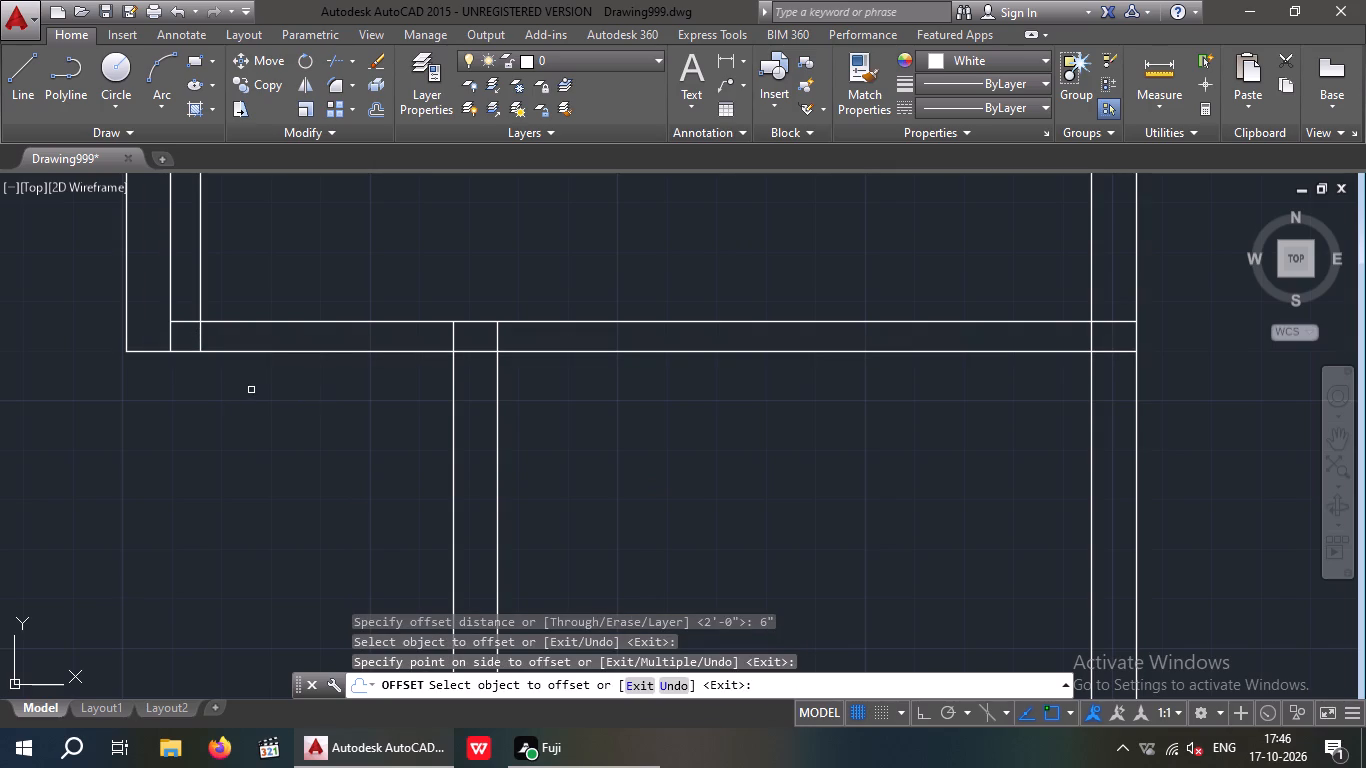
{"action": "key", "text": "Escape"}
Offset the outer west face of the projecting southeast room 6" west to mark the opening's other side.
{"action": "scroll", "coordinate": [251, 390], "scroll_direction": "down", "scroll_amount": 1}
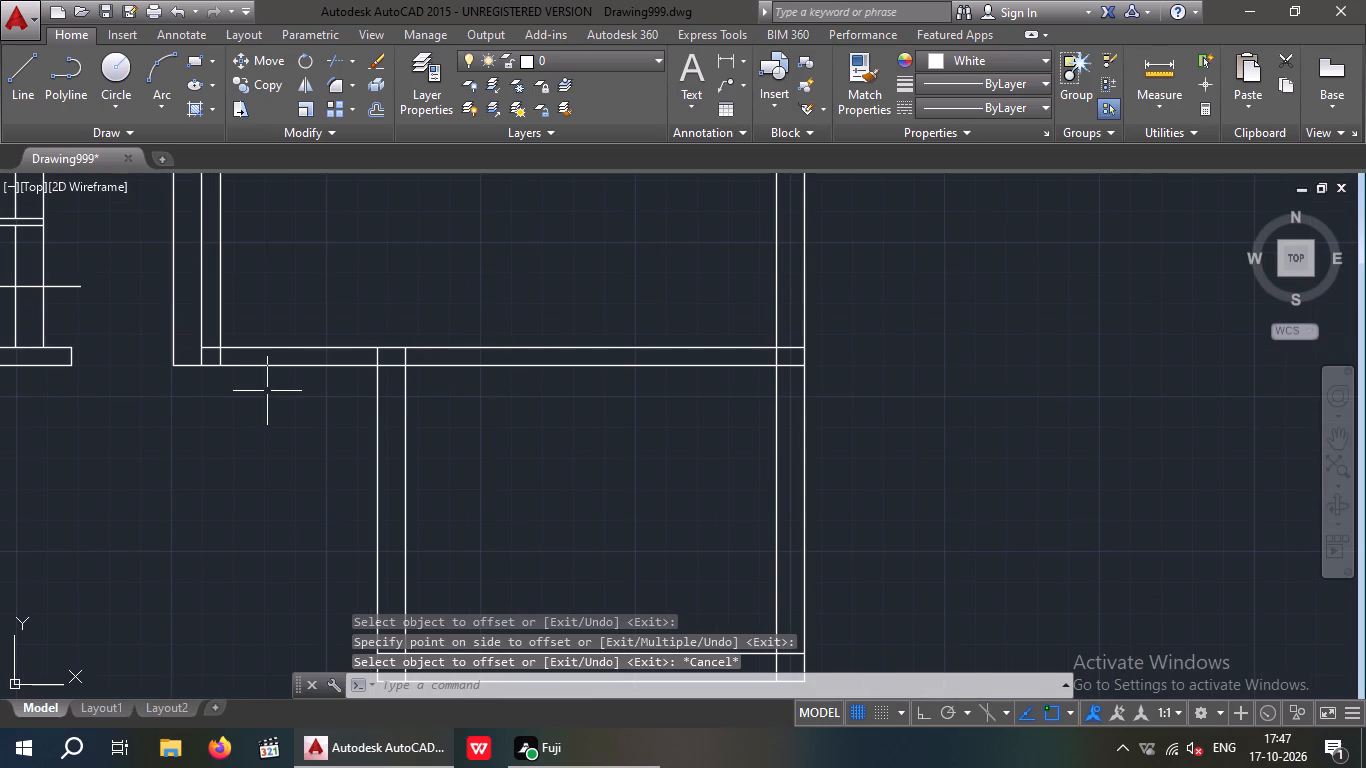
{"action": "key", "text": "o"}
{"action": "key", "text": "Return"}
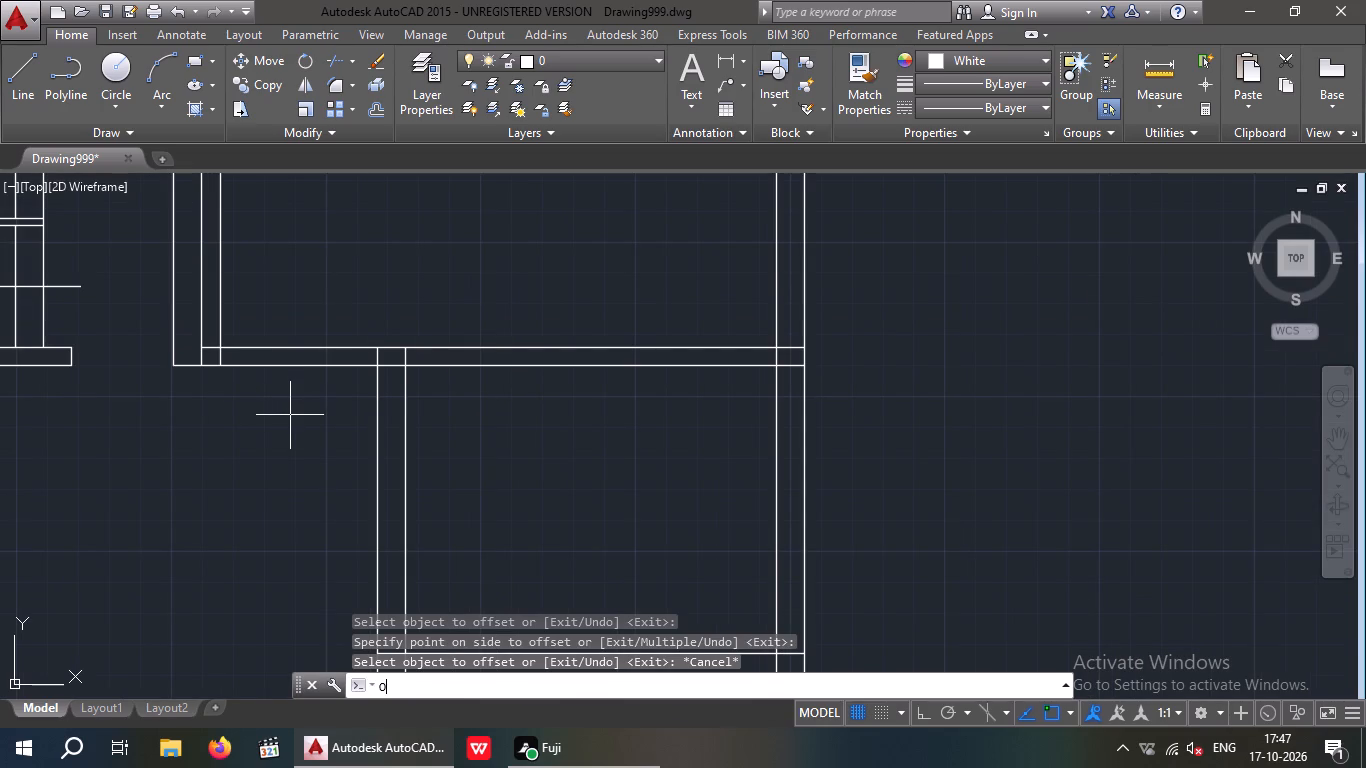
{"action": "key", "text": "6"}
{"action": "key", "text": "shift+quotedbl"}
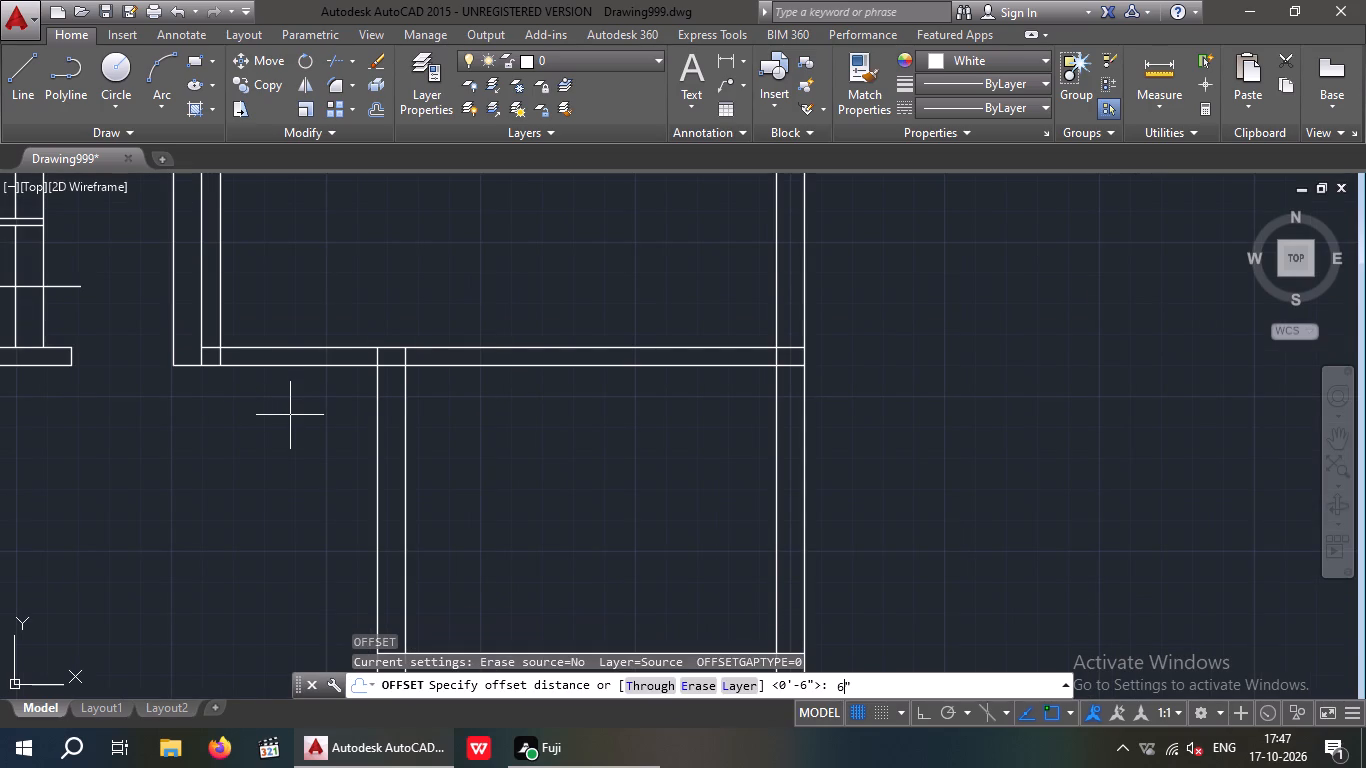
{"action": "key", "text": "Return"}
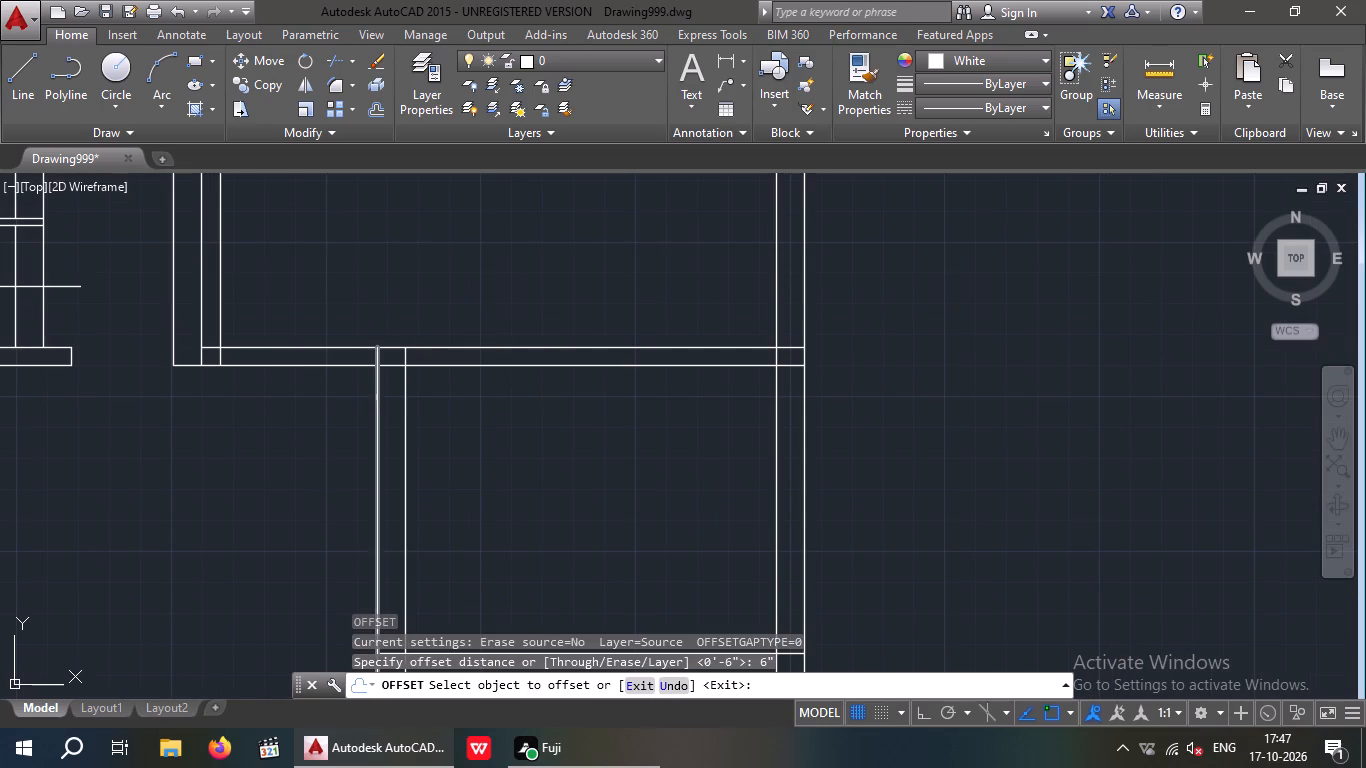
{"action": "left_click", "coordinate": [384, 395]}
{"action": "left_click_drag", "start_coordinate": [377, 404], "coordinate": [366, 406]}
{"action": "left_click", "coordinate": [357, 411]}
{"action": "key", "text": "Escape"}
{"action": "key", "text": "Escape"}
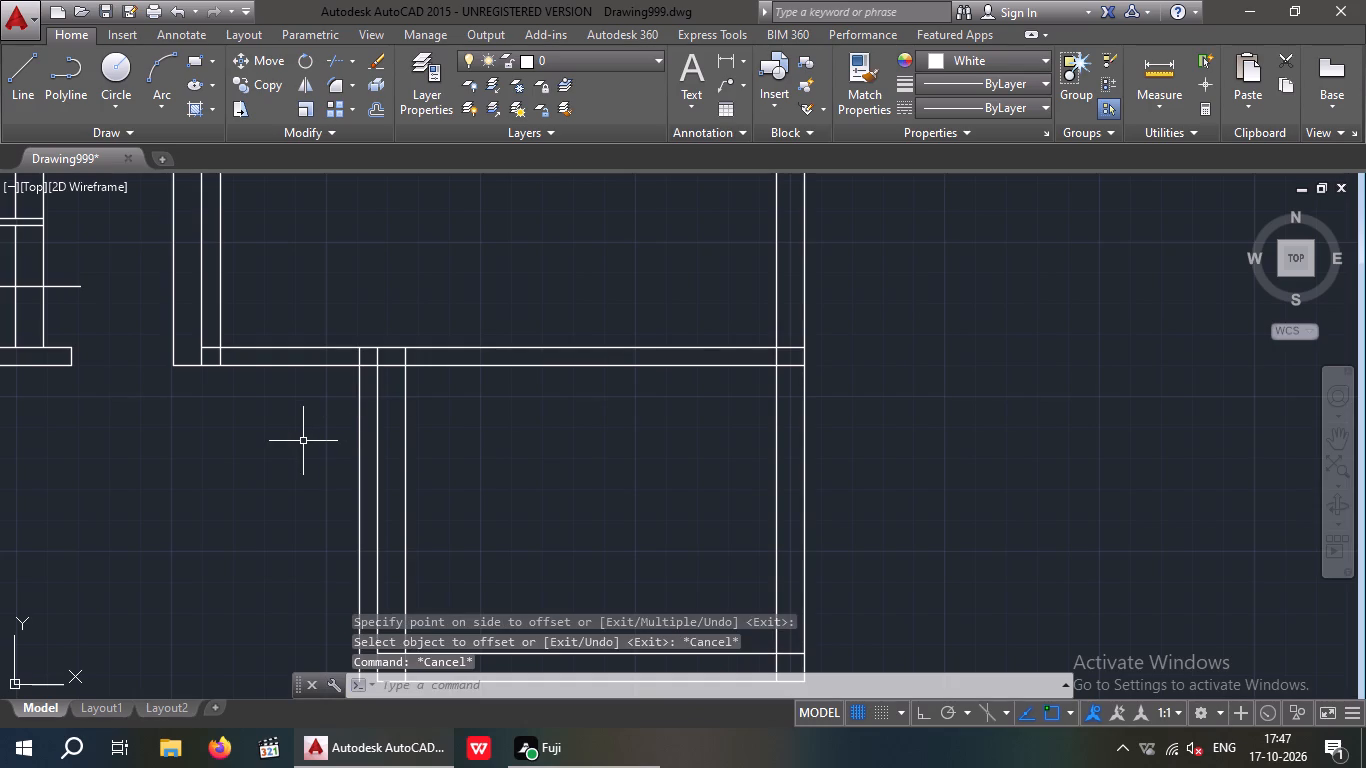
Trim the excess lengths of both 6" offset lines and the horizontal wall between them to form the opening.
{"action": "type", "text": "TR"}
{"action": "key", "text": "space"}
{"action": "key", "text": "space"}
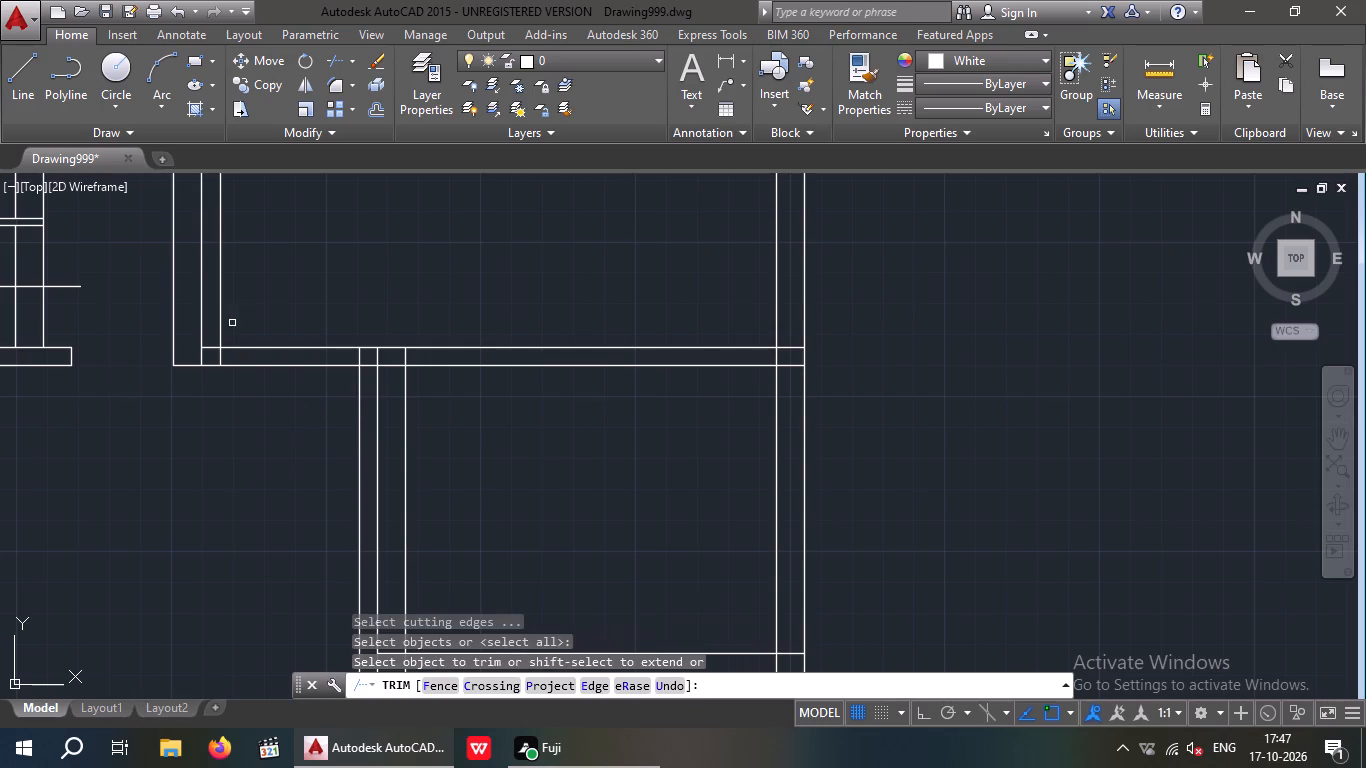
{"action": "left_click", "coordinate": [217, 303]}
{"action": "left_click", "coordinate": [357, 430]}
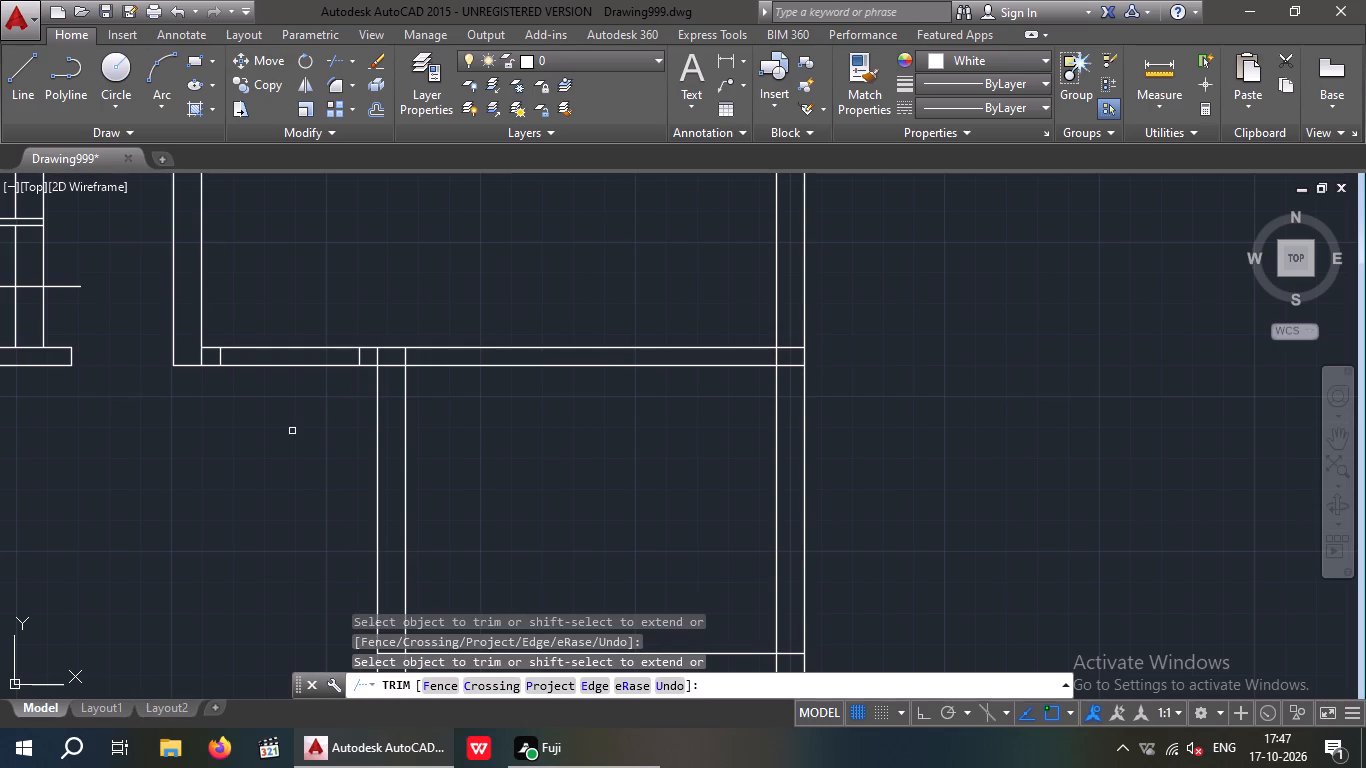
{"action": "left_click_drag", "start_coordinate": [292, 431], "coordinate": [279, 392]}
{"action": "left_click", "coordinate": [284, 312]}
Trim the overlapping lines at the wall junctions on both sides of the new opening.
{"action": "scroll", "coordinate": [366, 359], "scroll_direction": "up", "scroll_amount": 3}
{"action": "left_click_drag", "start_coordinate": [439, 351], "coordinate": [410, 350]}
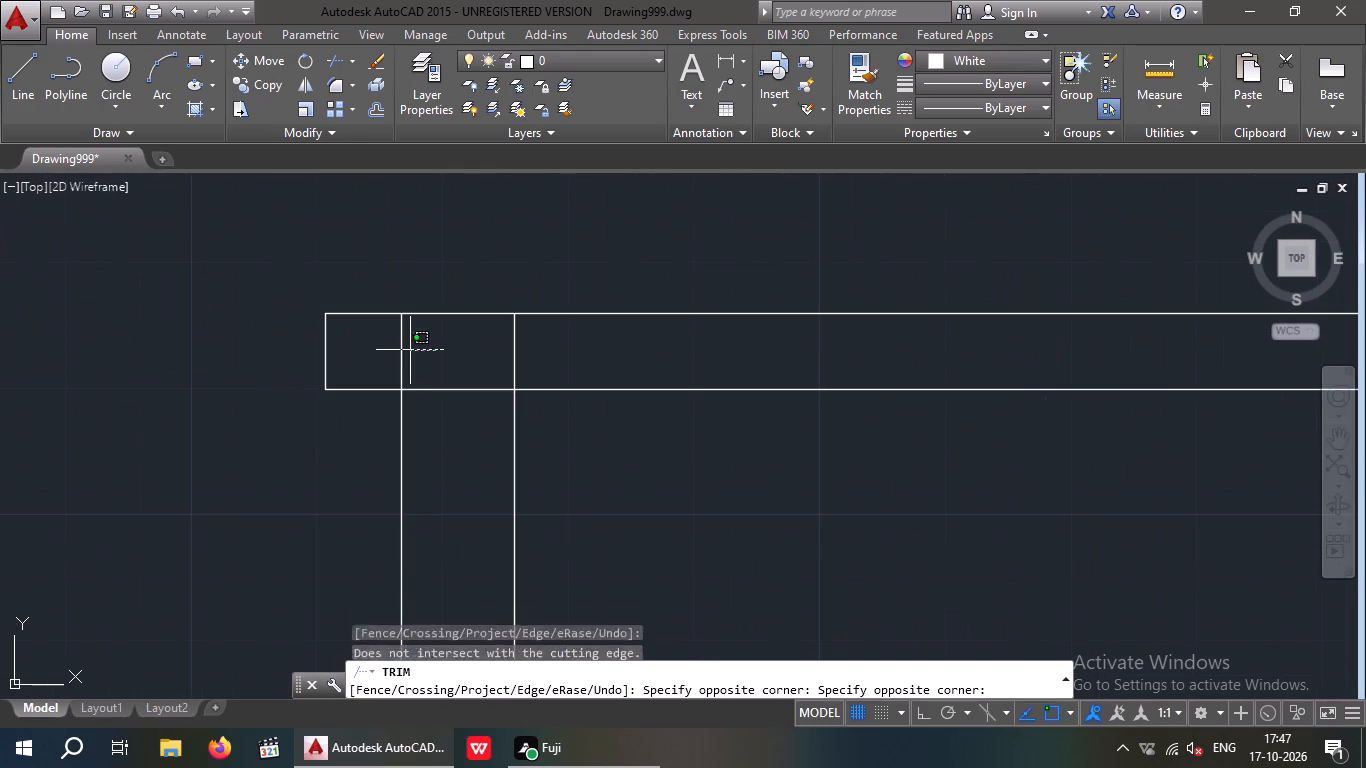
{"action": "left_click_drag", "start_coordinate": [410, 350], "coordinate": [382, 355]}
{"action": "left_click", "coordinate": [381, 355]}
{"action": "left_click_drag", "start_coordinate": [471, 428], "coordinate": [442, 366]}
{"action": "left_click", "coordinate": [441, 359]}
{"action": "scroll", "coordinate": [435, 365], "scroll_direction": "down", "scroll_amount": 3}
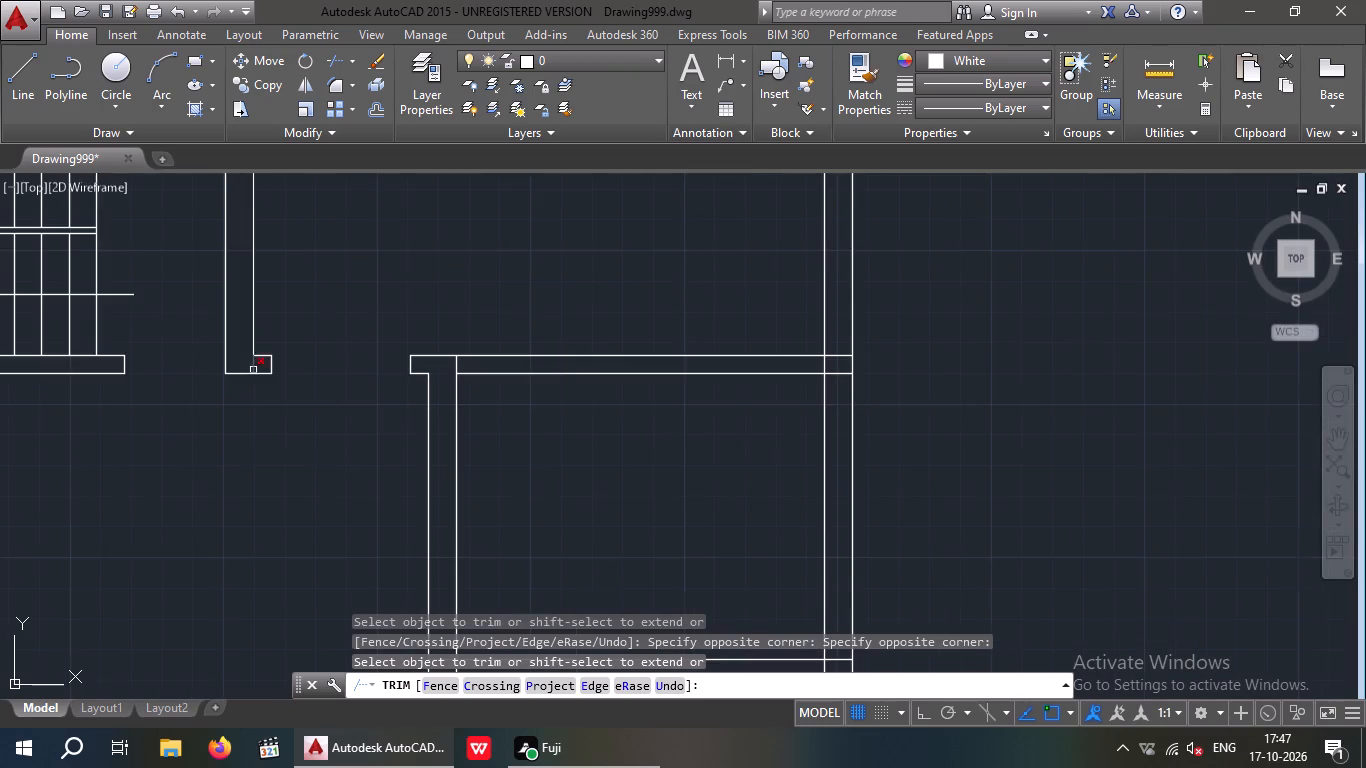
{"action": "scroll", "coordinate": [253, 370], "scroll_direction": "up", "scroll_amount": 3}
{"action": "left_click", "coordinate": [246, 361]}
{"action": "scroll", "coordinate": [453, 371], "scroll_direction": "down", "scroll_amount": 4}
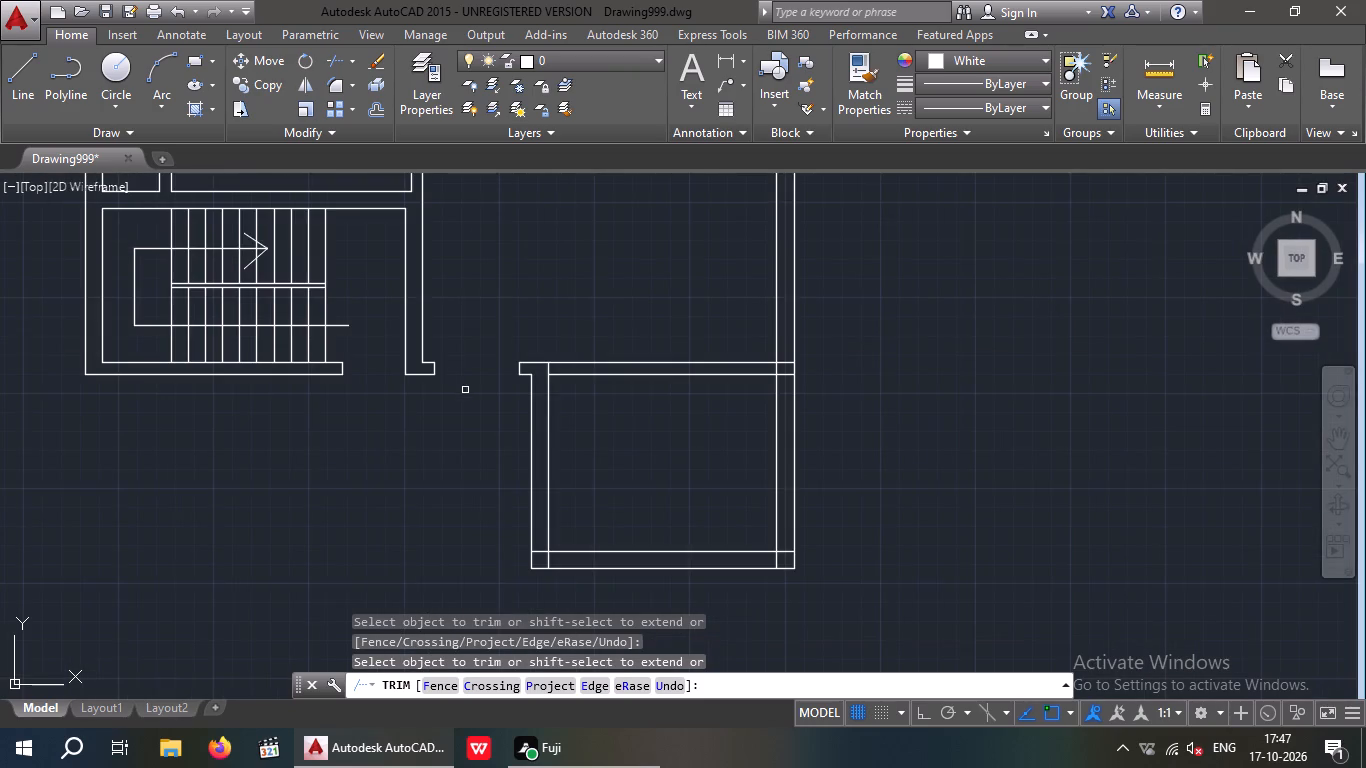
{"action": "middle_click_drag", "start_coordinate": [469, 394], "coordinate": [396, 461]}
{"action": "middle_click_drag", "start_coordinate": [353, 437], "coordinate": [340, 424]}
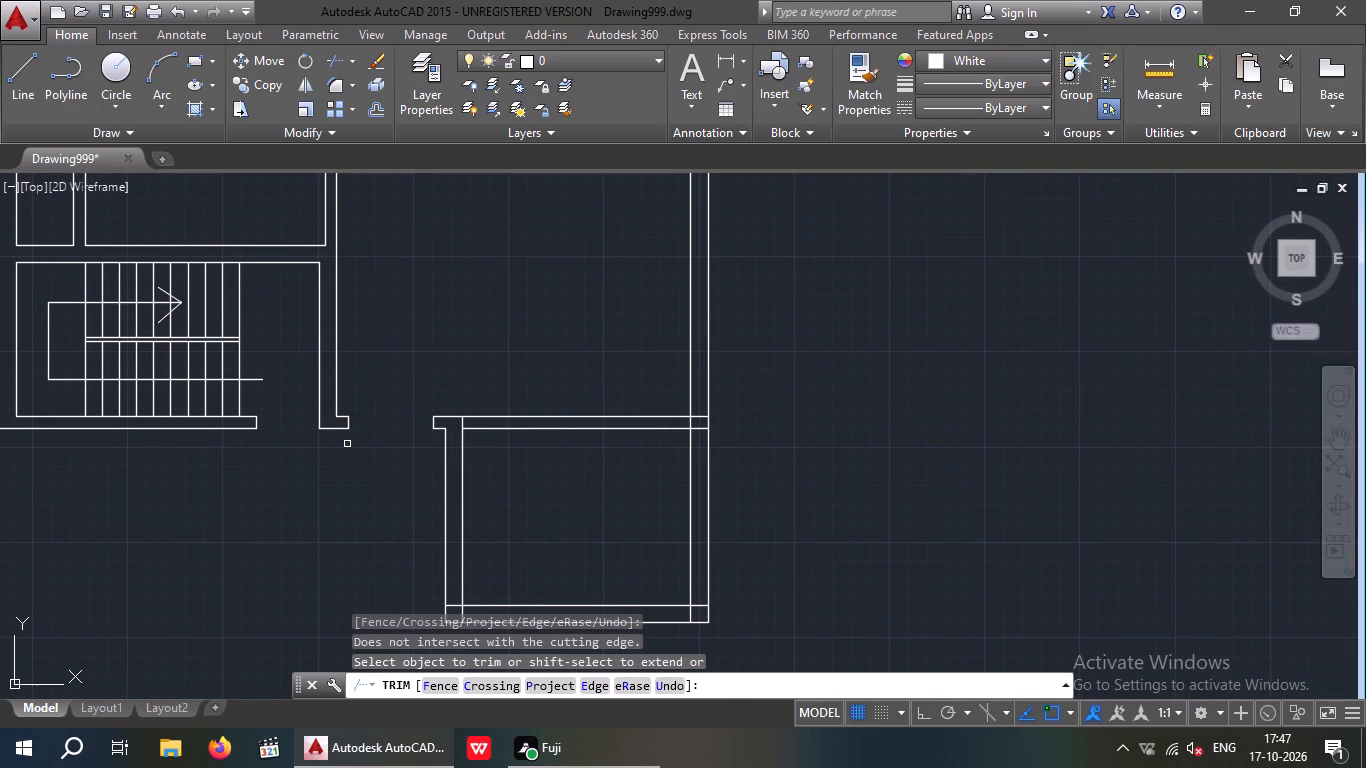
{"action": "key", "text": "Escape"}
{"action": "key", "text": "Escape"}
Offset the inner west face of the projecting southeast room 1' east.
{"action": "key", "text": "o"}
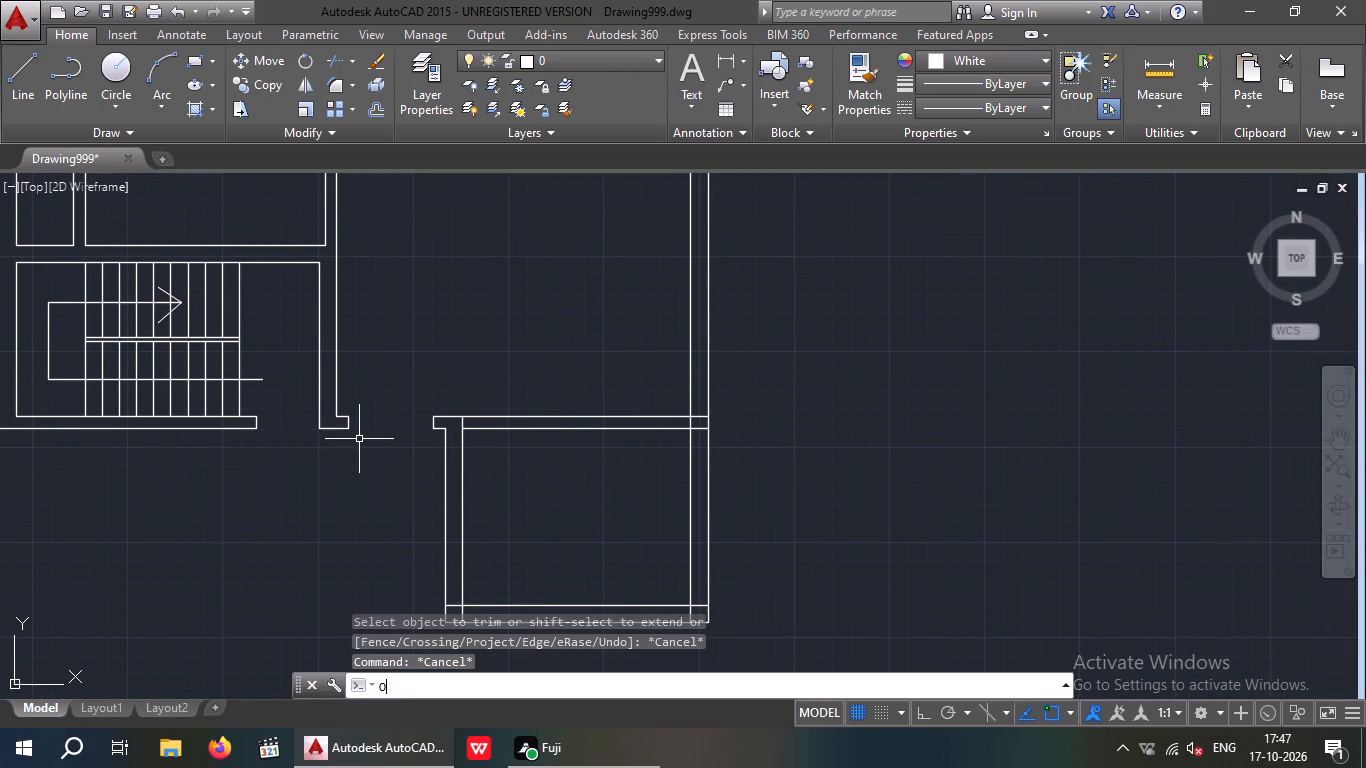
{"action": "key", "text": "Return"}
{"action": "type", "text": "1'"}
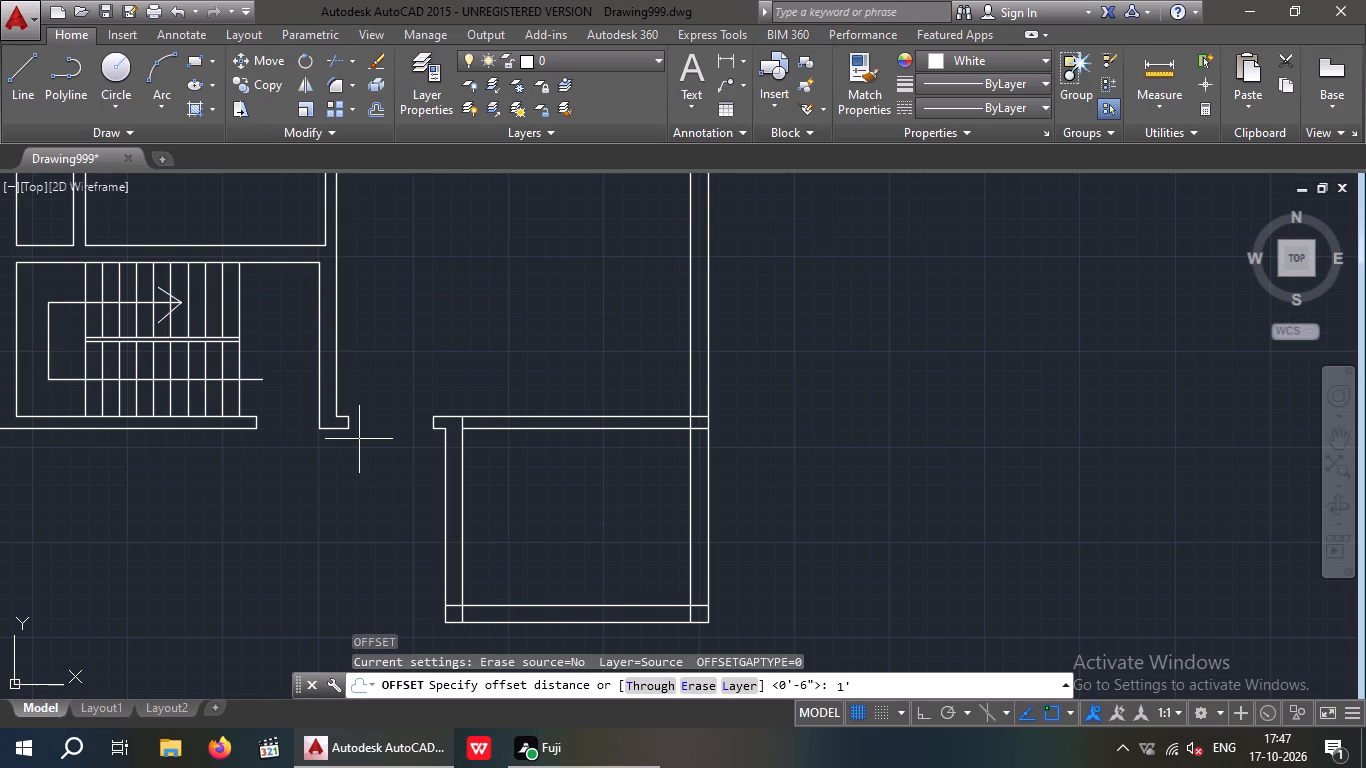
{"action": "key", "text": "Return"}
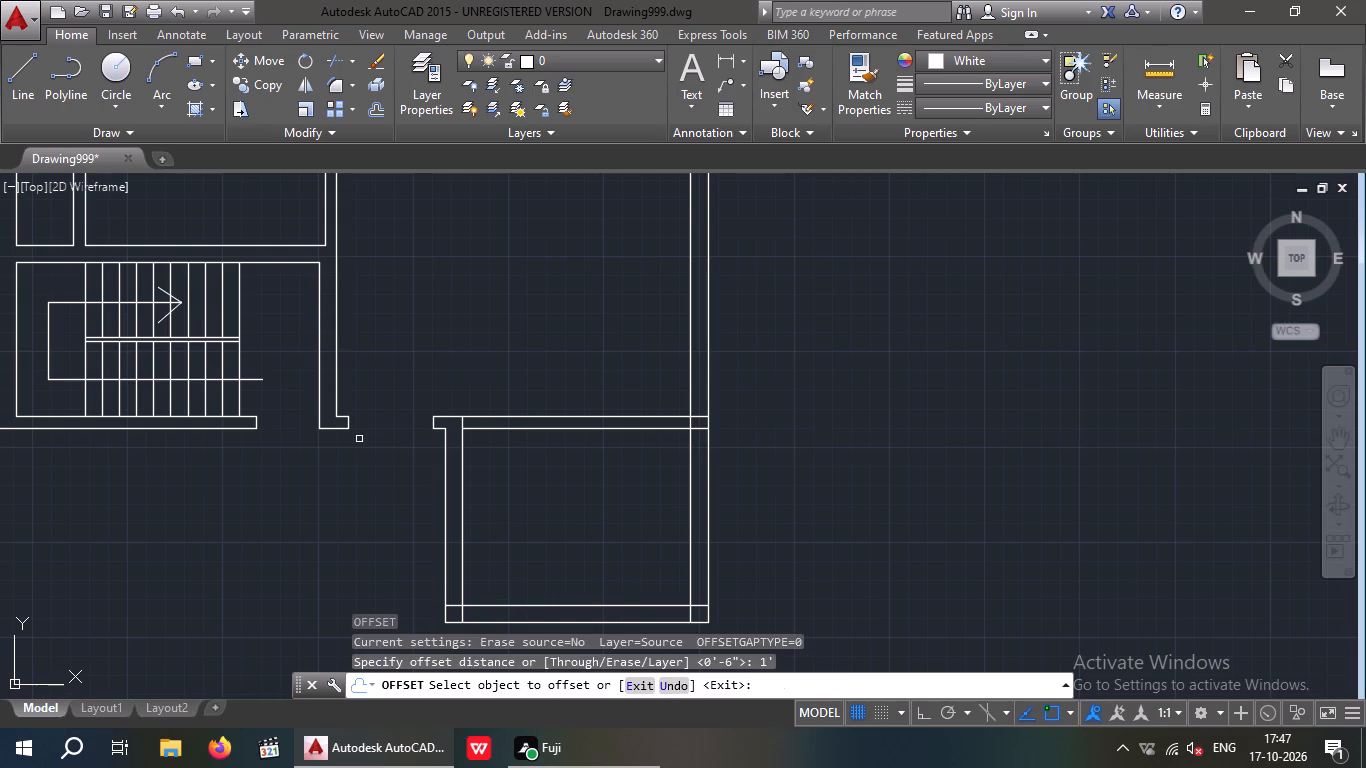
{"action": "left_click_drag", "start_coordinate": [462, 484], "coordinate": [505, 484]}
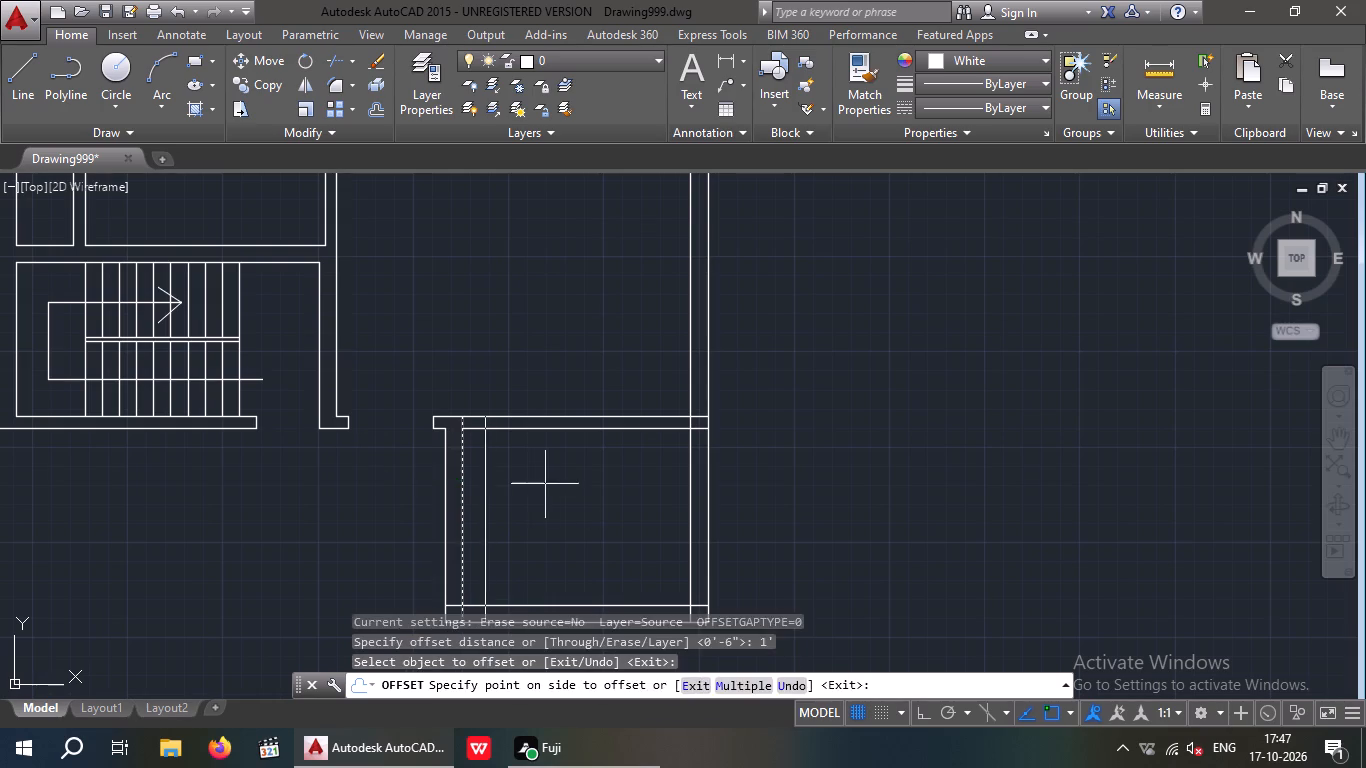
{"action": "left_click", "coordinate": [545, 484]}
{"action": "key", "text": "Escape"}
{"action": "key", "text": "Escape"}
Offset the new 1' offset line another 3' east inside the southeast room to mark an opening.
{"action": "key", "text": "o"}
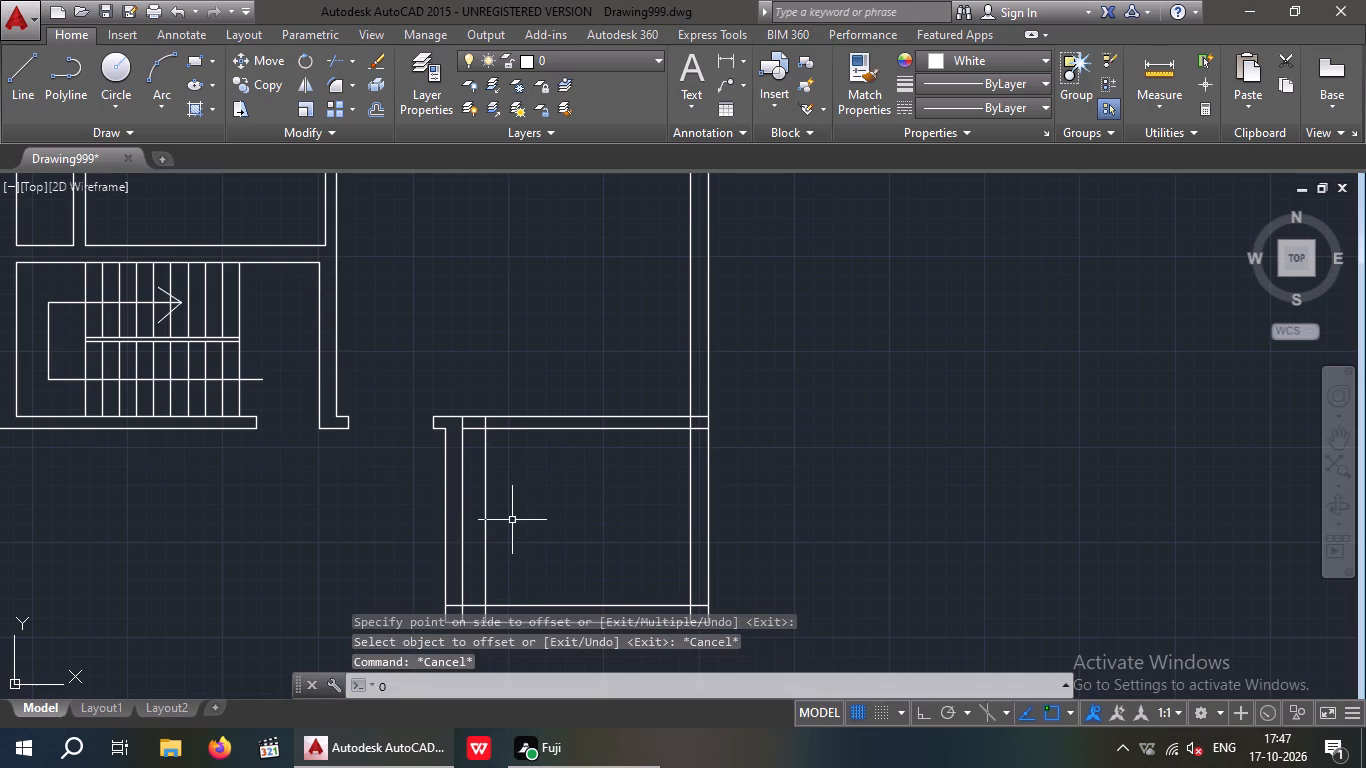
{"action": "key", "text": "Return"}
{"action": "key", "text": "3"}
{"action": "key", "text": "apostrophe"}
{"action": "key", "text": "Return"}
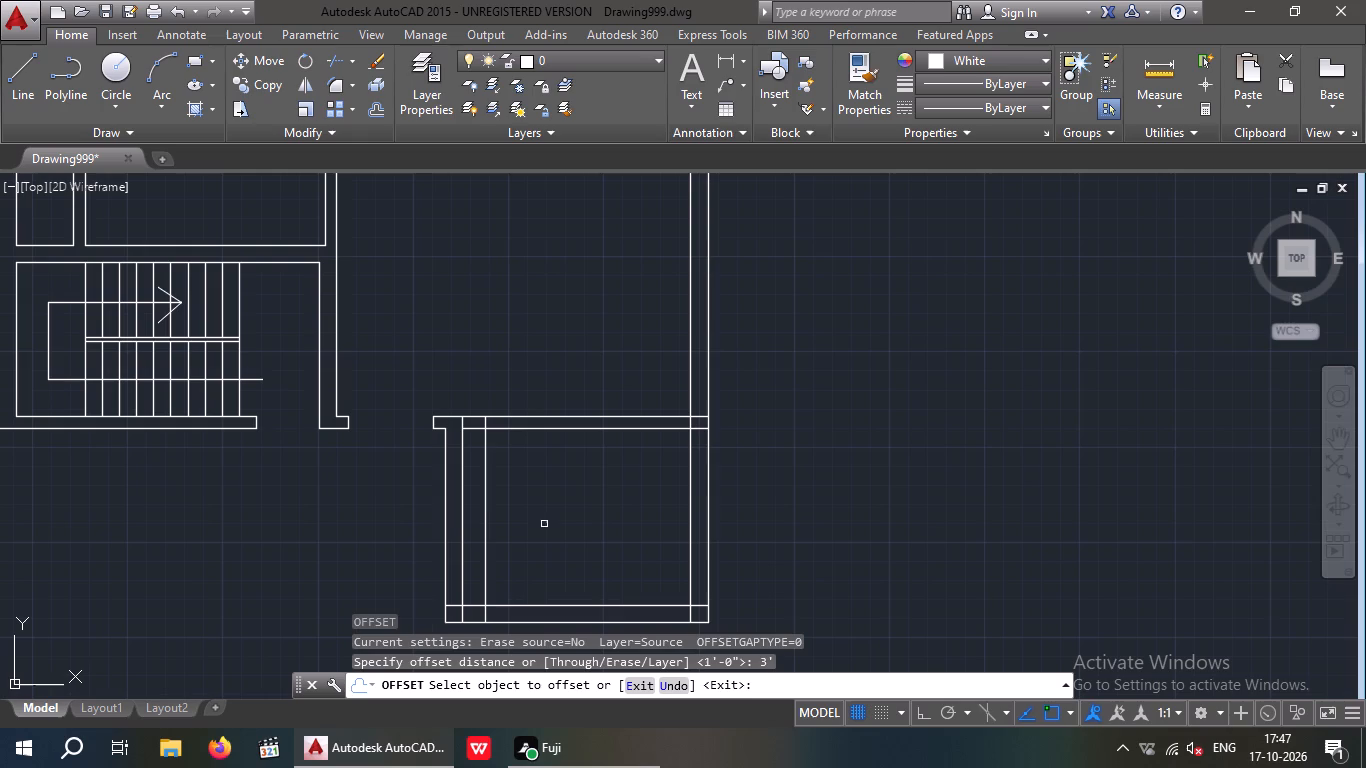
{"action": "left_click_drag", "start_coordinate": [486, 507], "coordinate": [543, 510]}
{"action": "left_click", "coordinate": [597, 506]}
{"action": "key", "text": "Escape"}
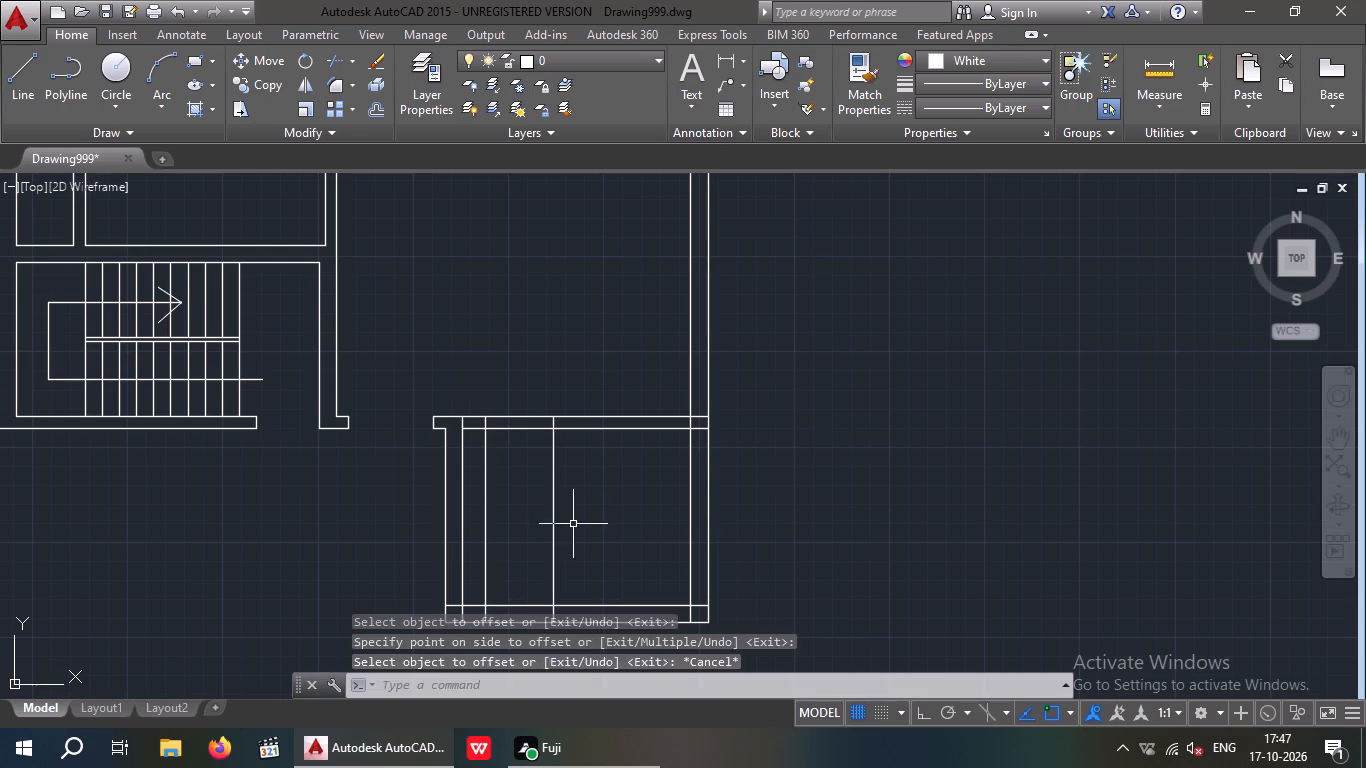
Trim the 1' and 3' offset lines and the wall between them to form the southeast room's north opening, clearing the adjoining west-wall junction line.
{"action": "key", "text": "Escape"}
{"action": "key", "text": "t"}
{"action": "type", "text": "R"}
{"action": "key", "text": "space"}
{"action": "key", "text": "space"}
{"action": "scroll", "coordinate": [582, 509], "scroll_direction": "up", "scroll_amount": 2}
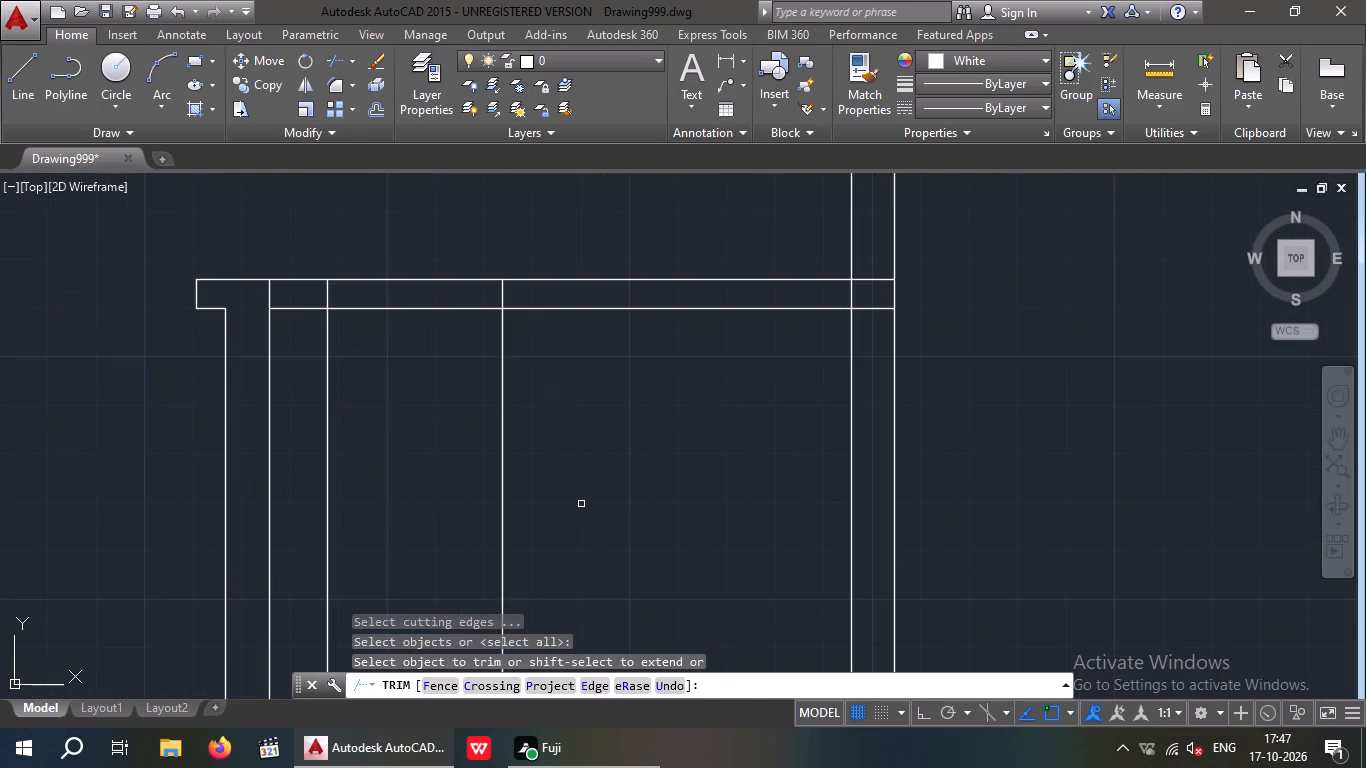
{"action": "left_click_drag", "start_coordinate": [592, 476], "coordinate": [461, 530]}
{"action": "left_click_drag", "start_coordinate": [316, 552], "coordinate": [328, 547]}
{"action": "left_click_drag", "start_coordinate": [427, 458], "coordinate": [411, 403]}
{"action": "left_click", "coordinate": [401, 262]}
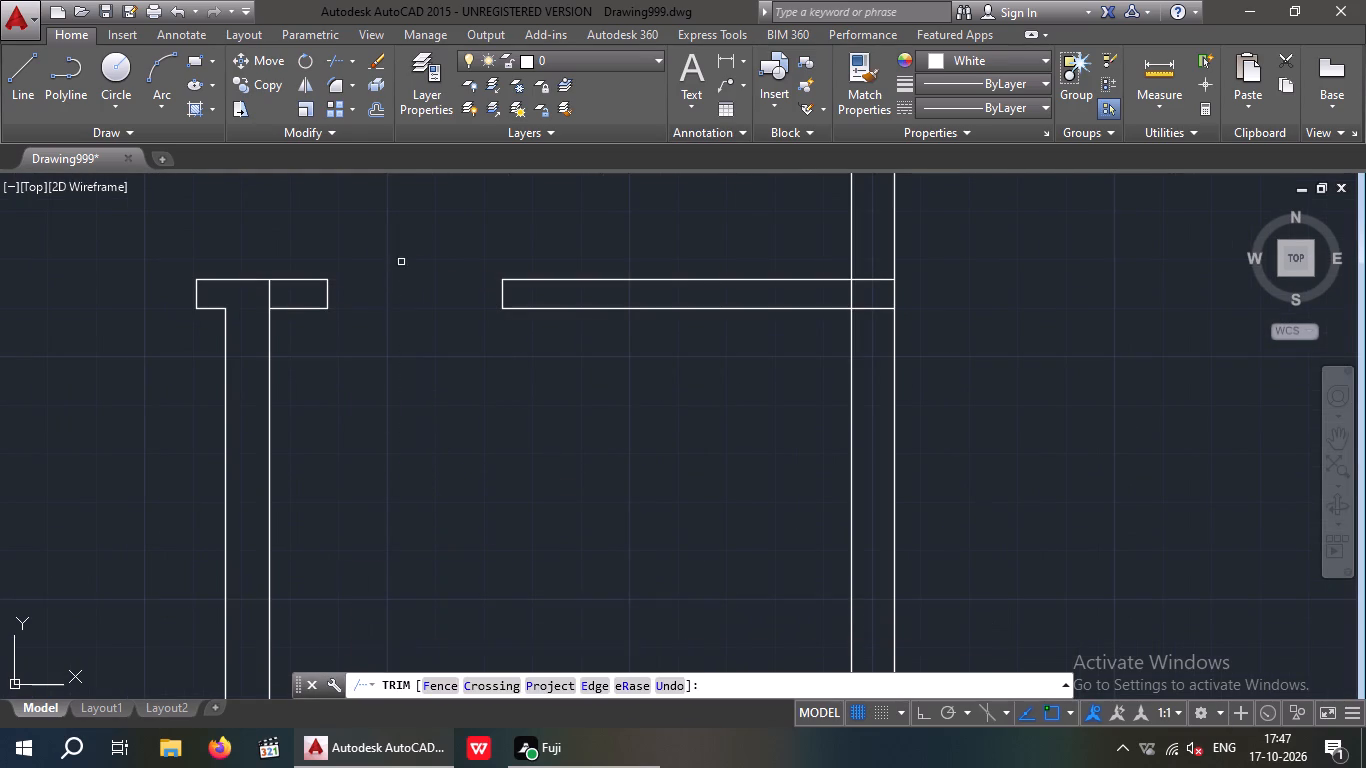
{"action": "left_click", "coordinate": [271, 296]}
Trim the overlapping wall lines at the southwest and southeast corners of the projecting southeast room.
{"action": "scroll", "coordinate": [273, 297], "scroll_direction": "down", "scroll_amount": 2}
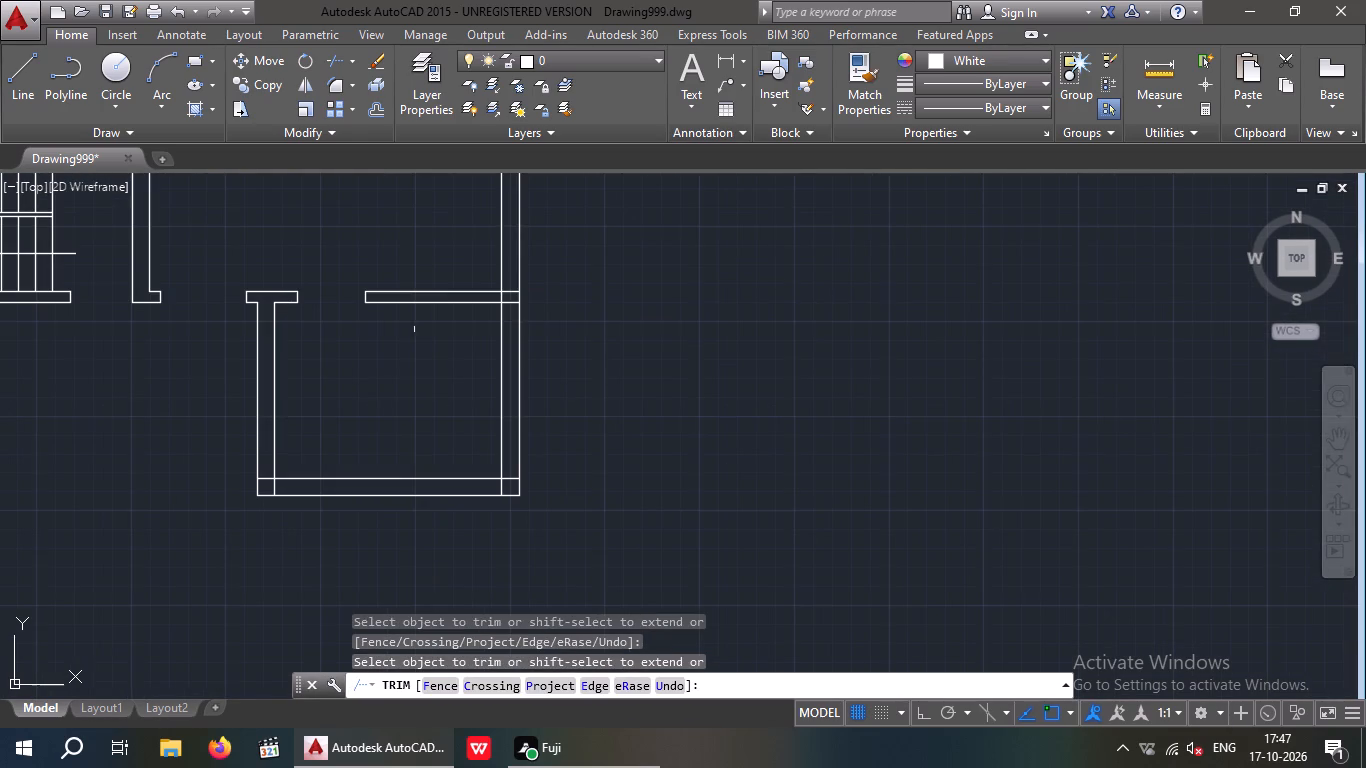
{"action": "scroll", "coordinate": [264, 499], "scroll_direction": "up", "scroll_amount": 3}
{"action": "left_click_drag", "start_coordinate": [342, 457], "coordinate": [278, 467]}
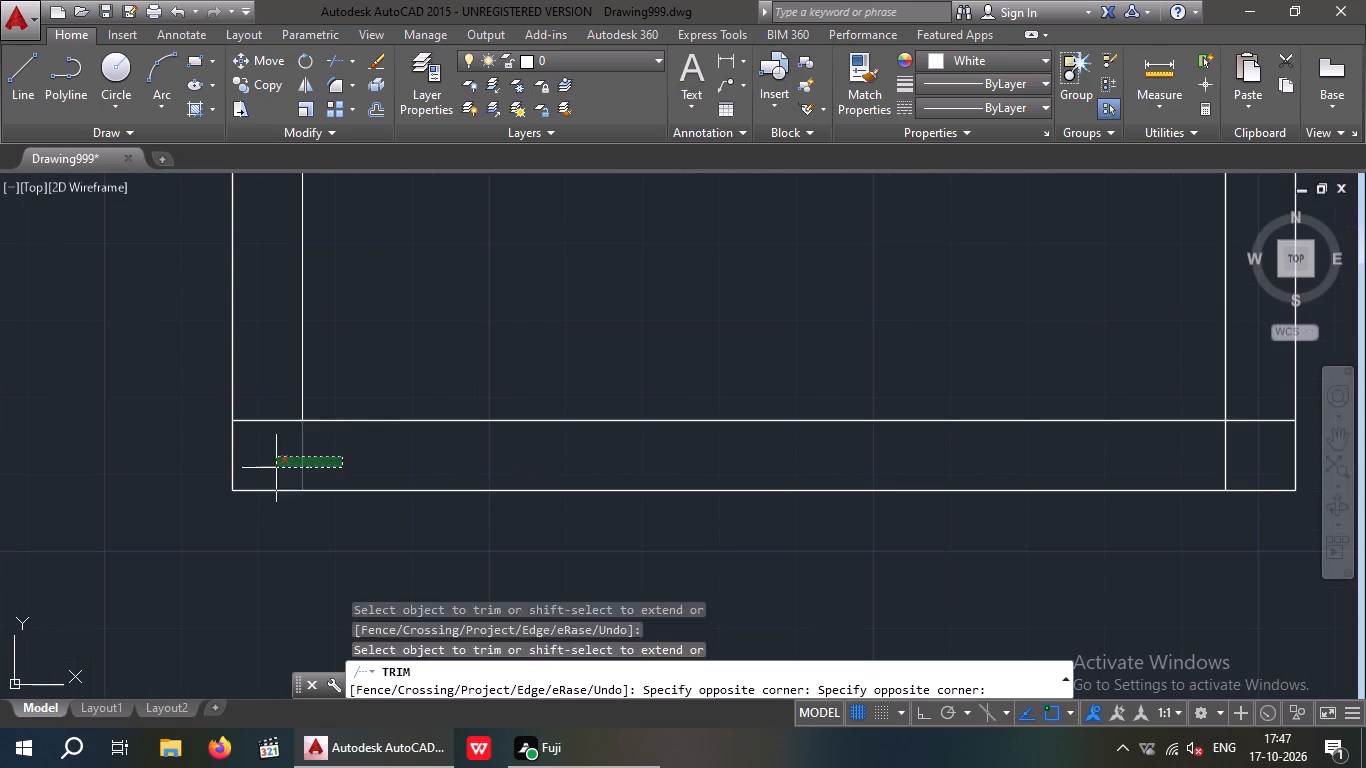
{"action": "left_click", "coordinate": [275, 468]}
{"action": "left_click_drag", "start_coordinate": [275, 468], "coordinate": [254, 402]}
{"action": "left_click", "coordinate": [259, 422]}
{"action": "scroll", "coordinate": [261, 431], "scroll_direction": "down", "scroll_amount": 4}
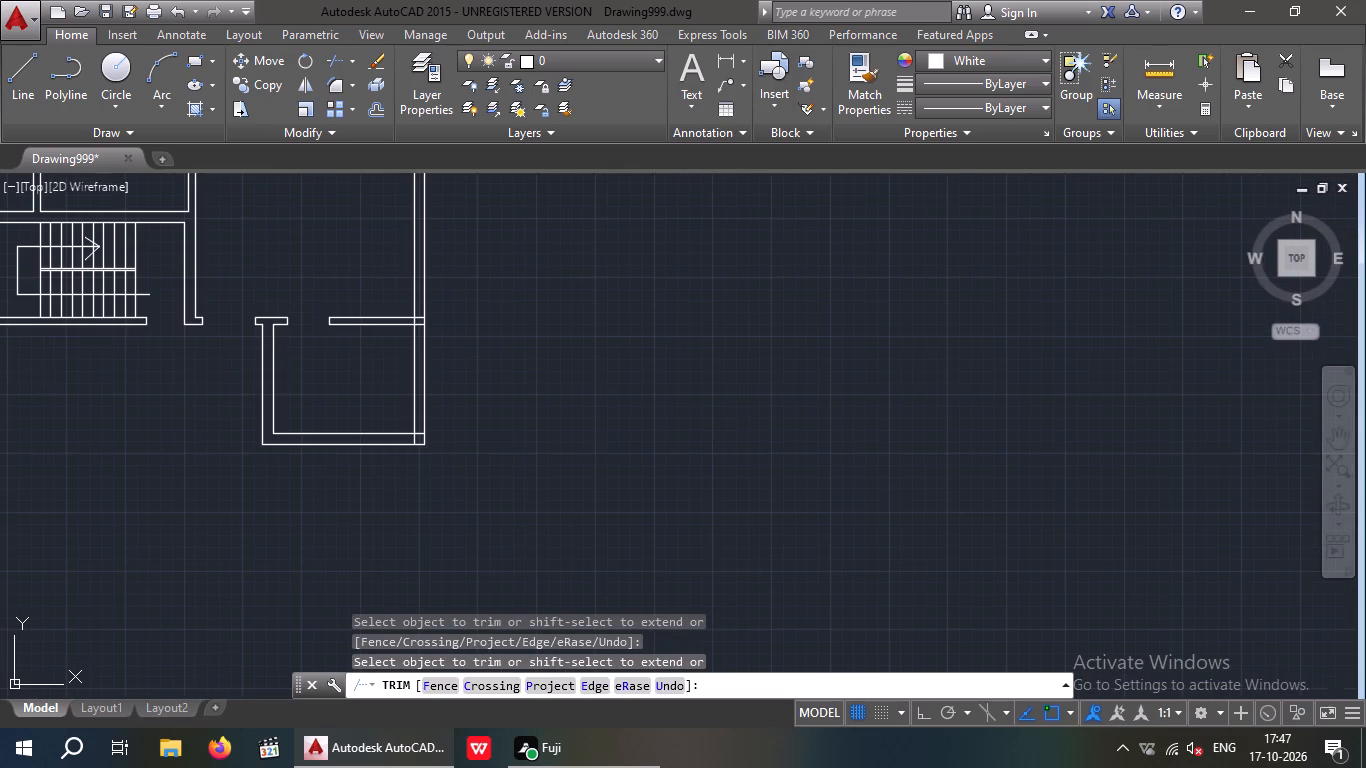
{"action": "scroll", "coordinate": [418, 428], "scroll_direction": "up", "scroll_amount": 4}
{"action": "left_click_drag", "start_coordinate": [430, 417], "coordinate": [431, 489]}
{"action": "left_click", "coordinate": [421, 490]}
{"action": "left_click_drag", "start_coordinate": [424, 490], "coordinate": [345, 512]}
{"action": "left_click", "coordinate": [345, 512]}
Trim the overlapping lines where the southeast room's north wall meets the outer east wall.
{"action": "scroll", "coordinate": [362, 508], "scroll_direction": "down", "scroll_amount": 1}
{"action": "middle_click_drag", "start_coordinate": [366, 508], "coordinate": [490, 751]}
{"action": "scroll", "coordinate": [425, 549], "scroll_direction": "down", "scroll_amount": 2}
{"action": "middle_click_drag", "start_coordinate": [423, 545], "coordinate": [425, 546]}
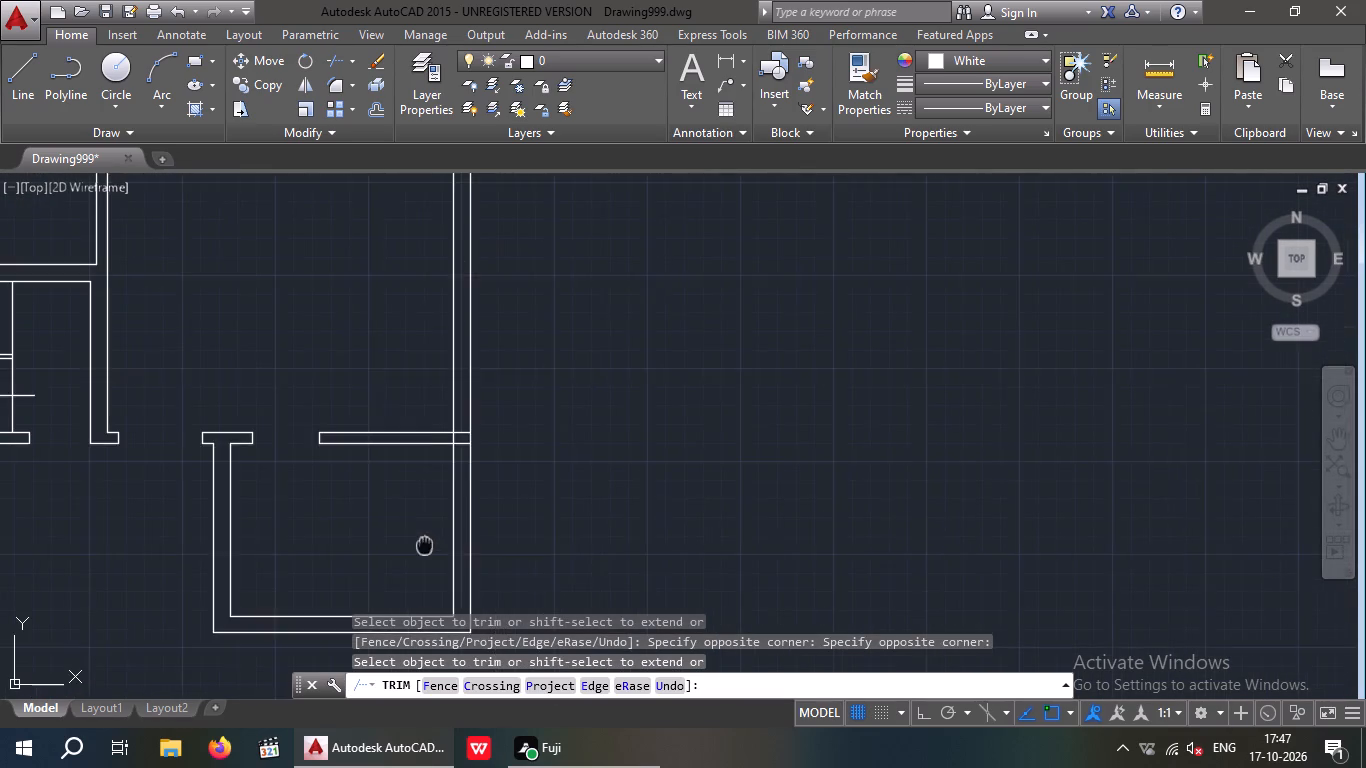
{"action": "middle_click_drag", "start_coordinate": [425, 546], "coordinate": [501, 597]}
{"action": "scroll", "coordinate": [489, 493], "scroll_direction": "up", "scroll_amount": 4}
{"action": "left_click_drag", "start_coordinate": [799, 586], "coordinate": [819, 498]}
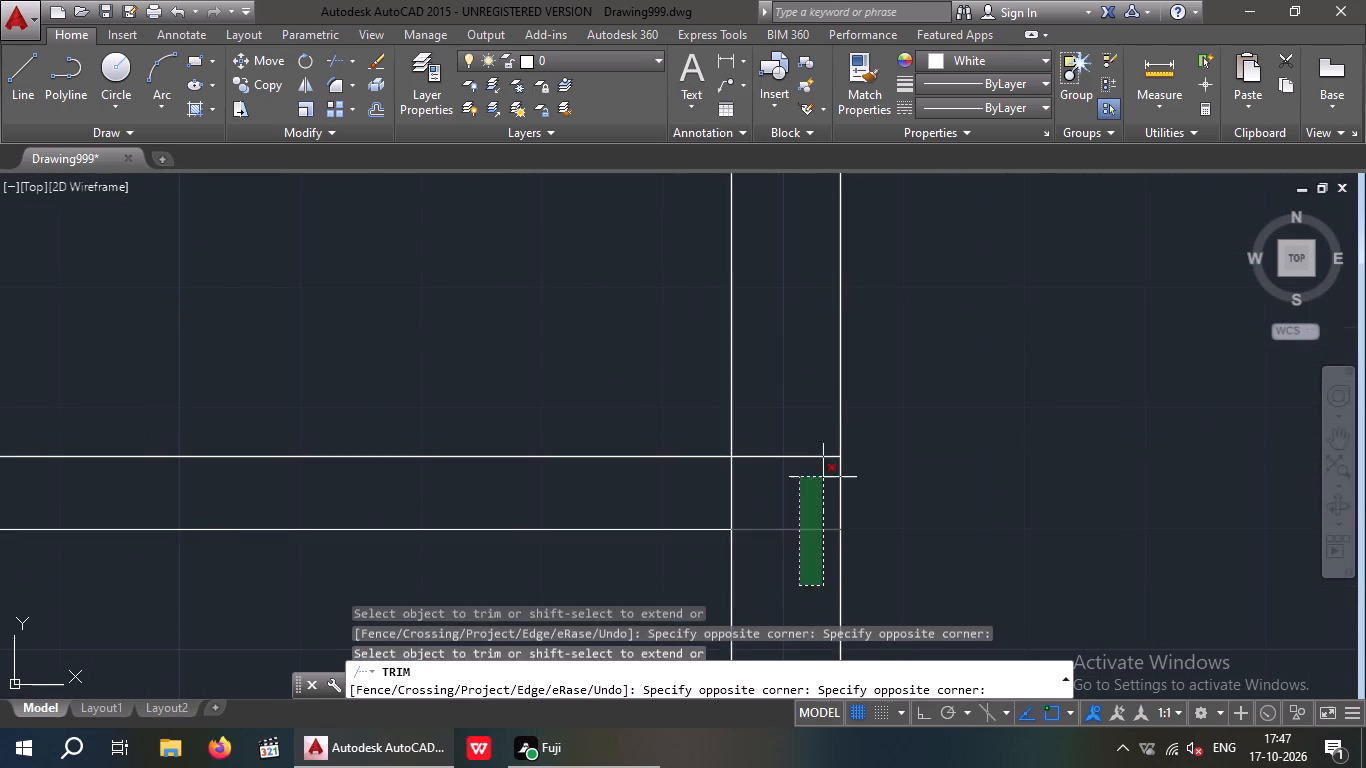
{"action": "left_click_drag", "start_coordinate": [807, 426], "coordinate": [804, 449]}
{"action": "left_click_drag", "start_coordinate": [739, 493], "coordinate": [677, 502]}
{"action": "left_click", "coordinate": [676, 502]}
{"action": "scroll", "coordinate": [732, 485], "scroll_direction": "down", "scroll_amount": 4}
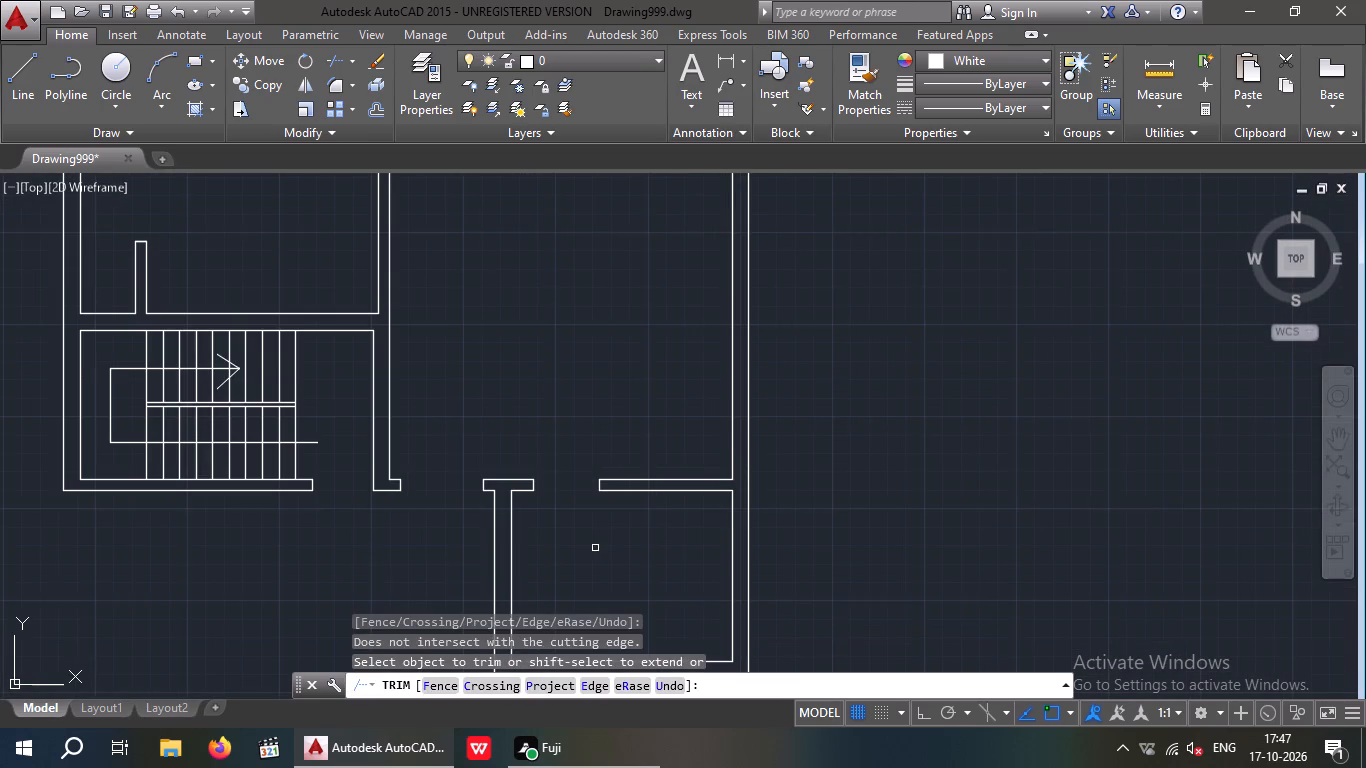
{"action": "middle_click_drag", "start_coordinate": [595, 548], "coordinate": [651, 550]}
{"action": "middle_click_drag", "start_coordinate": [664, 590], "coordinate": [663, 622]}
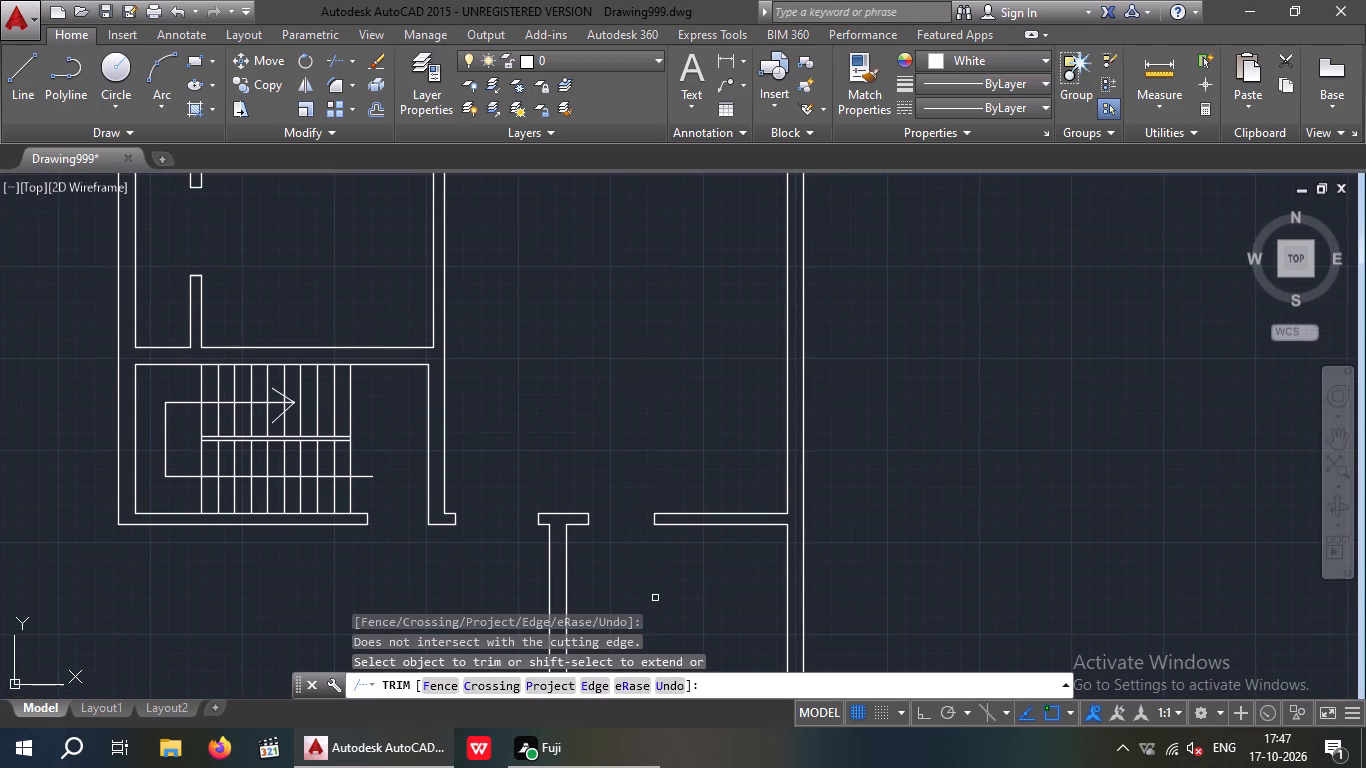
{"action": "scroll", "coordinate": [628, 439], "scroll_direction": "down", "scroll_amount": 1}
{"action": "middle_click_drag", "start_coordinate": [628, 441], "coordinate": [624, 558]}
{"action": "scroll", "coordinate": [606, 475], "scroll_direction": "down", "scroll_amount": 1}
{"action": "middle_click_drag", "start_coordinate": [605, 474], "coordinate": [651, 448]}
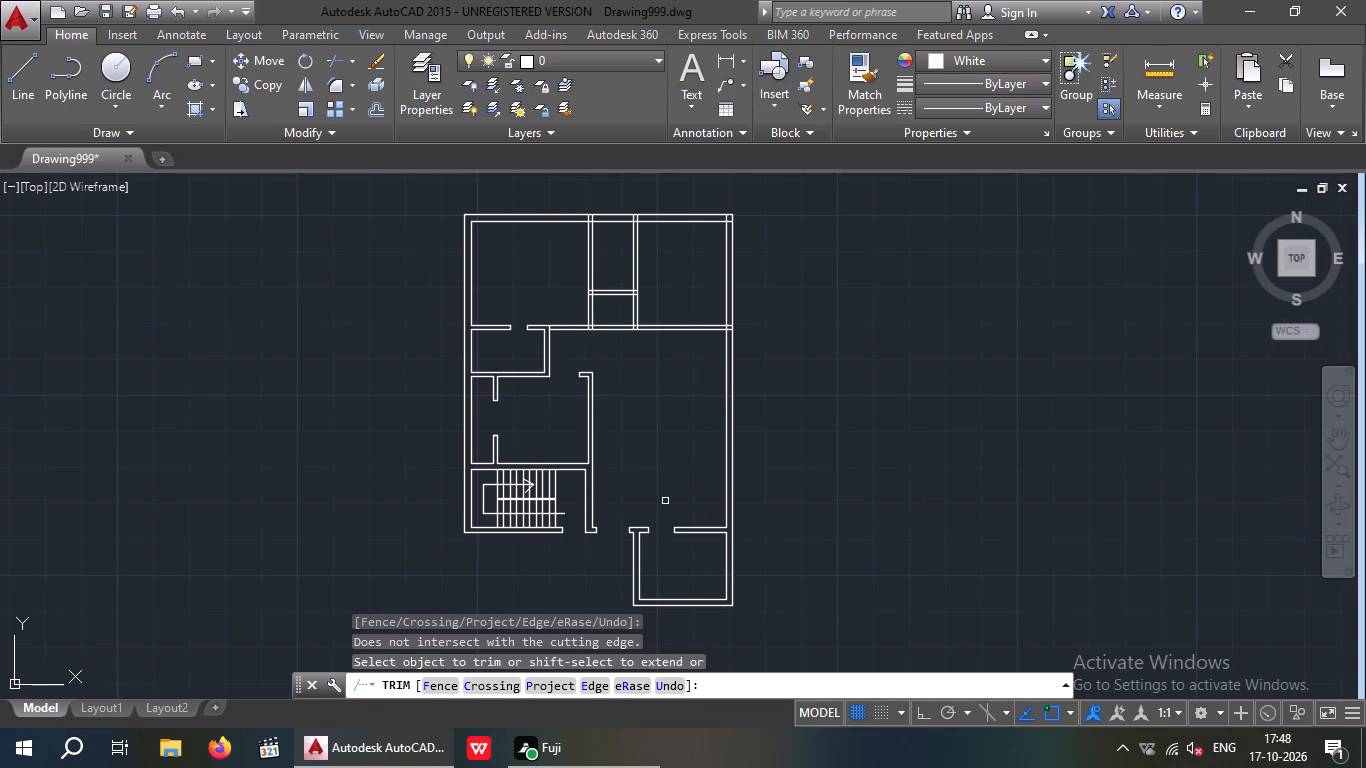
{"action": "key", "text": "Escape"}
{"action": "key", "text": "Escape"}
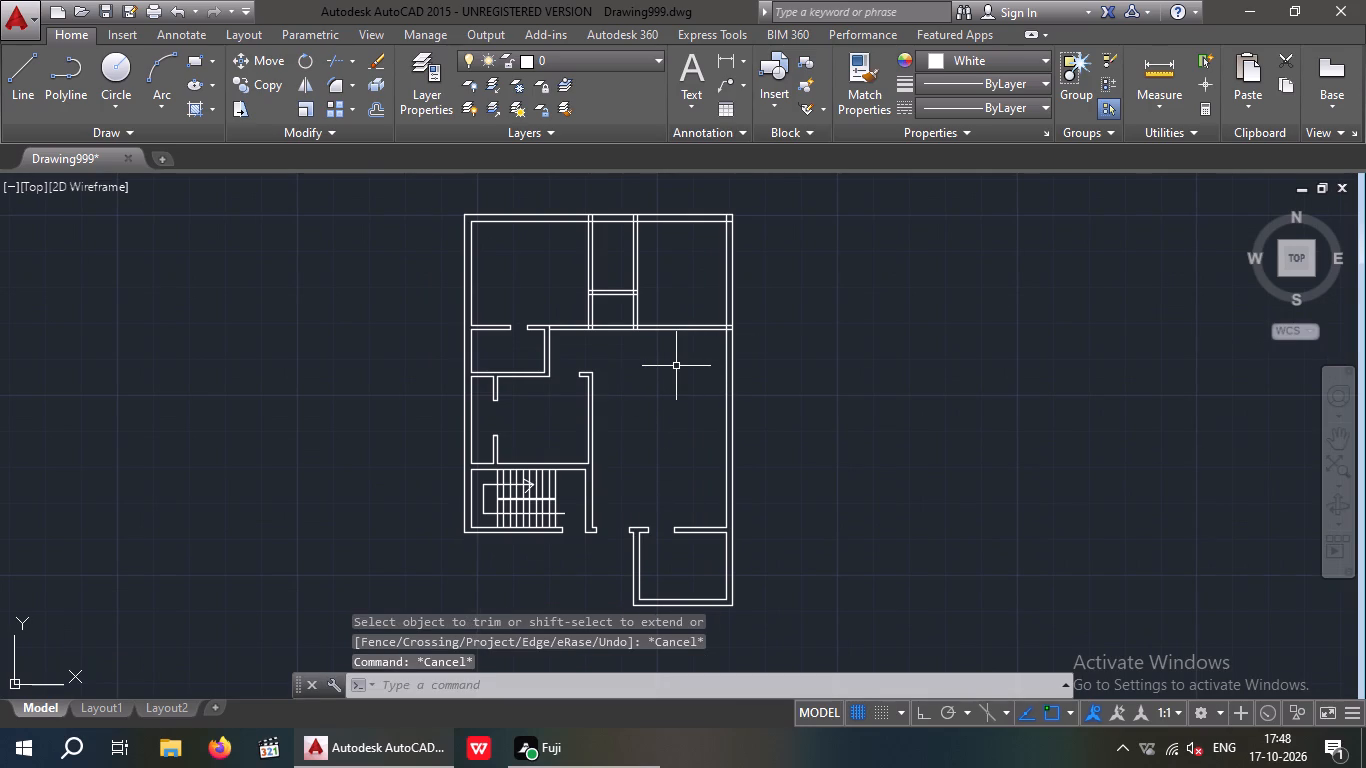
Offset the inner face of the outer east wall 1' west.
{"action": "key", "text": "o"}
{"action": "key", "text": "Return"}
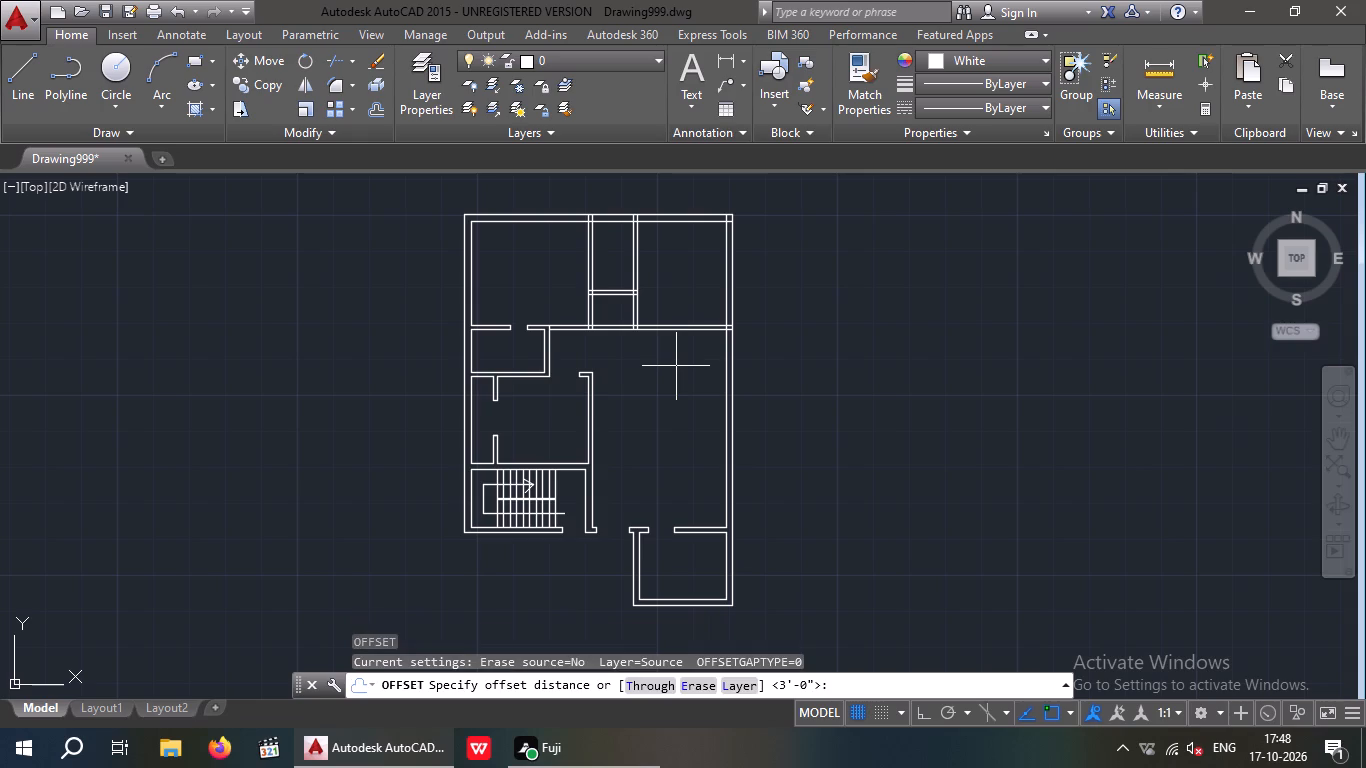
{"action": "key", "text": "1"}
{"action": "key", "text": "apostrophe"}
{"action": "key", "text": "Return"}
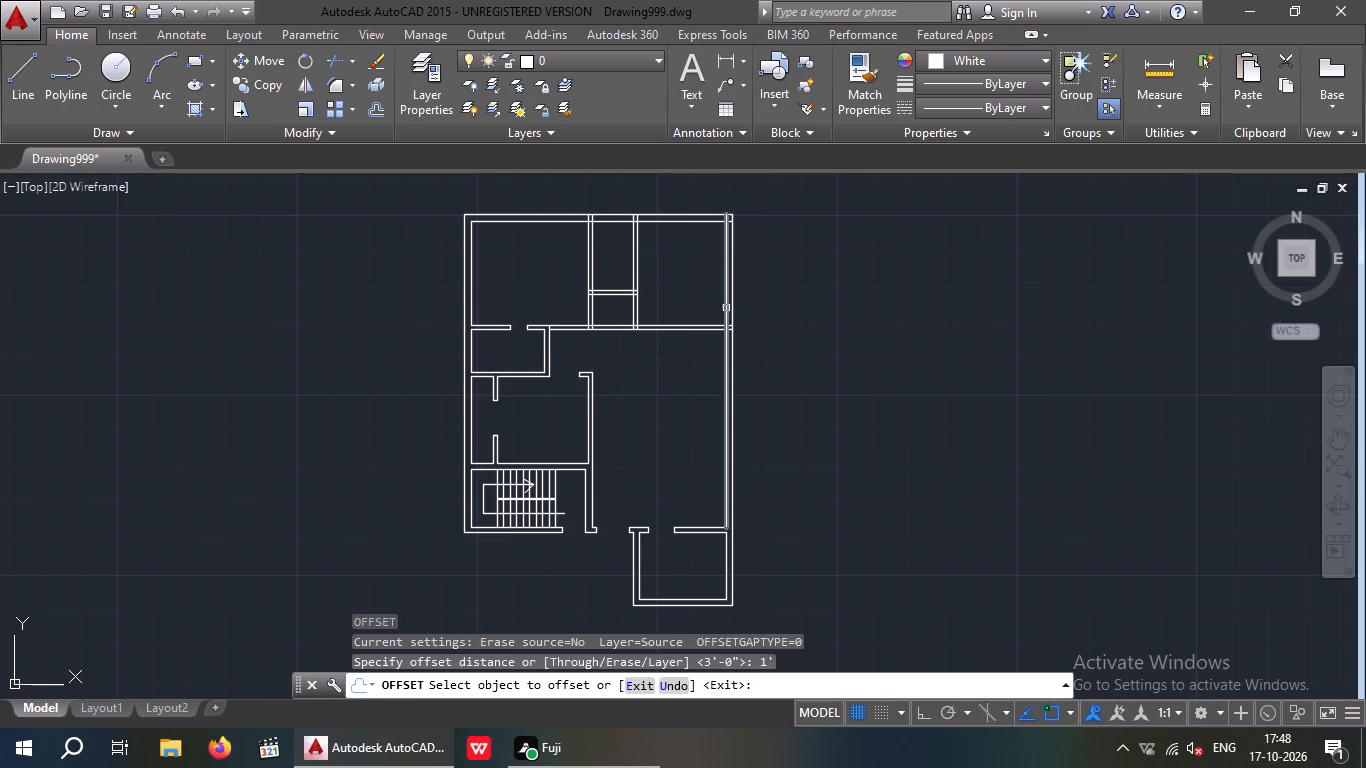
{"action": "scroll", "coordinate": [707, 291], "scroll_direction": "up", "scroll_amount": 3}
{"action": "left_click_drag", "start_coordinate": [783, 299], "coordinate": [758, 304]}
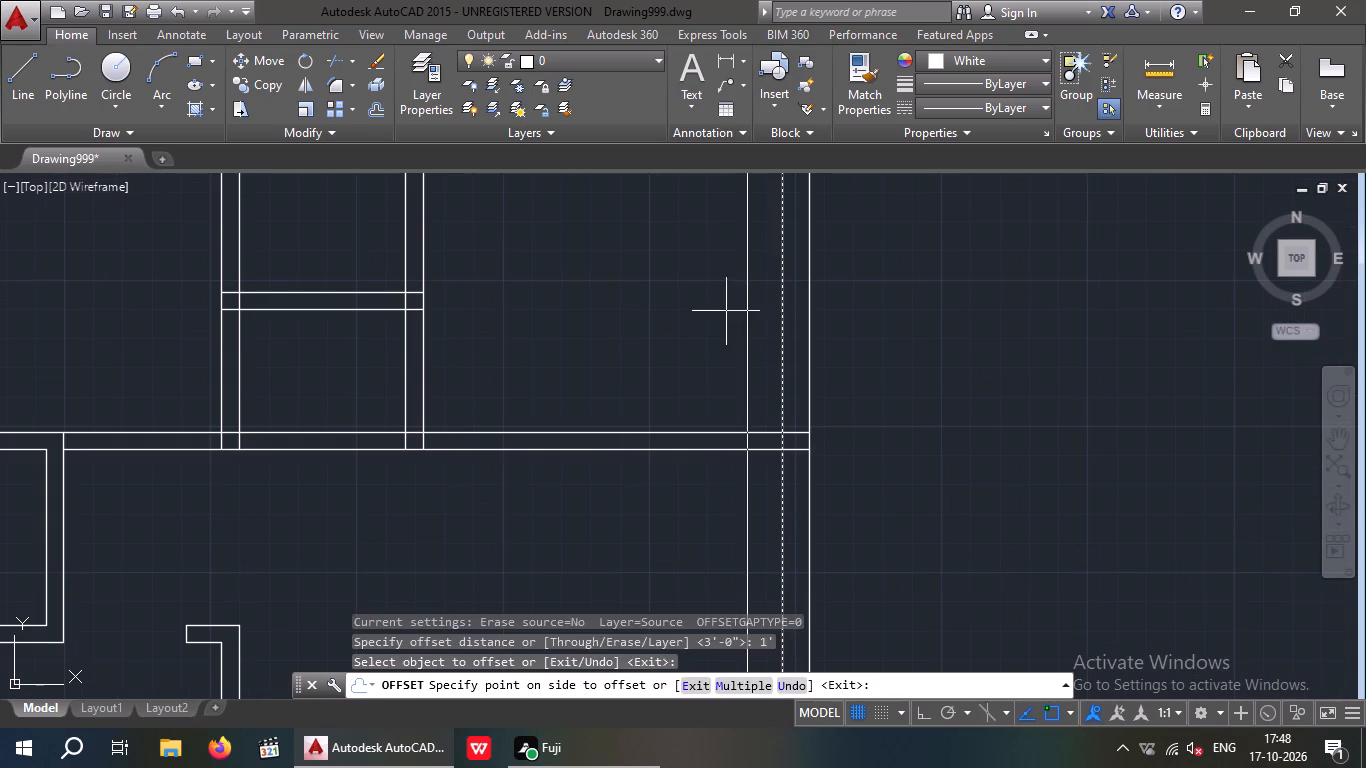
{"action": "left_click", "coordinate": [726, 311]}
{"action": "key", "text": "Escape"}
Offset the new 1' line another 3' west to mark an opening in the northeast room's south wall.
{"action": "key", "text": "o"}
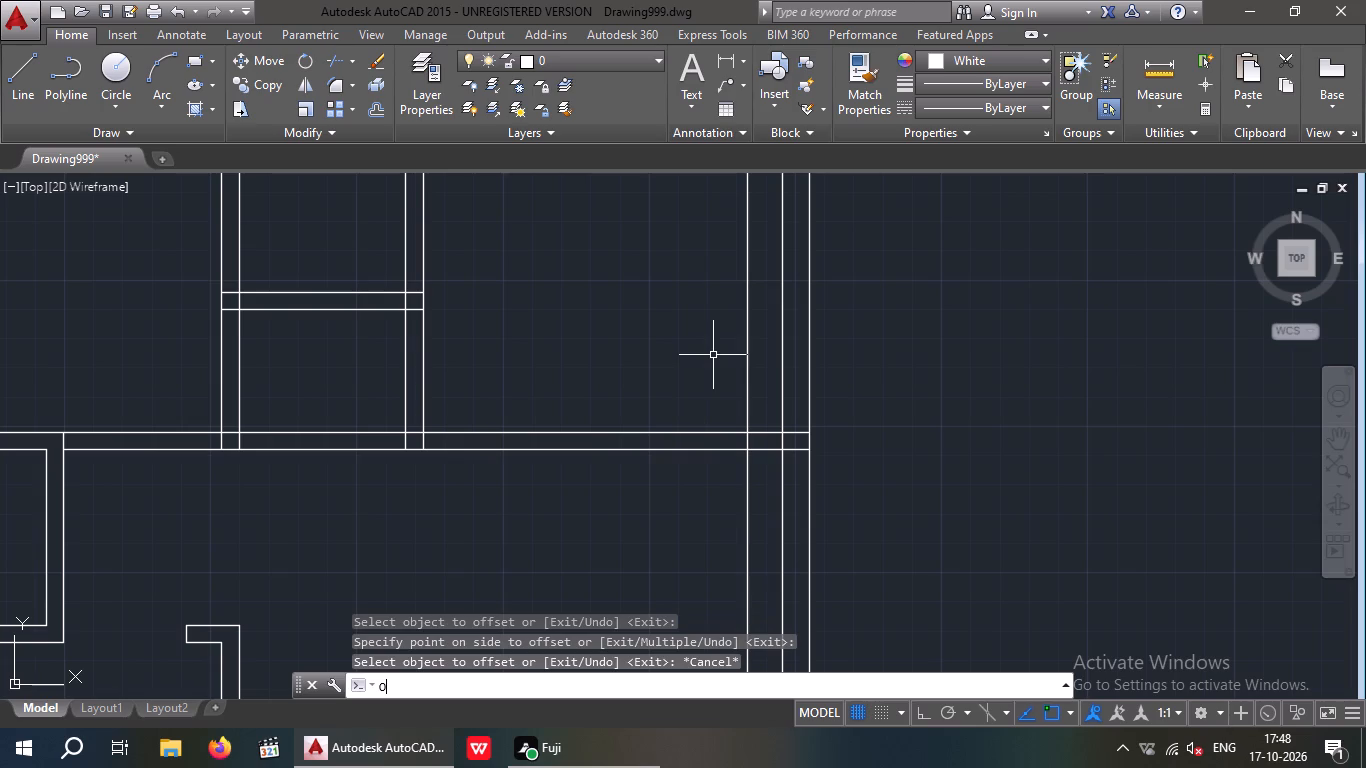
{"action": "key", "text": "Return"}
{"action": "key", "text": "3"}
{"action": "key", "text": "apostrophe"}
{"action": "key", "text": "Return"}
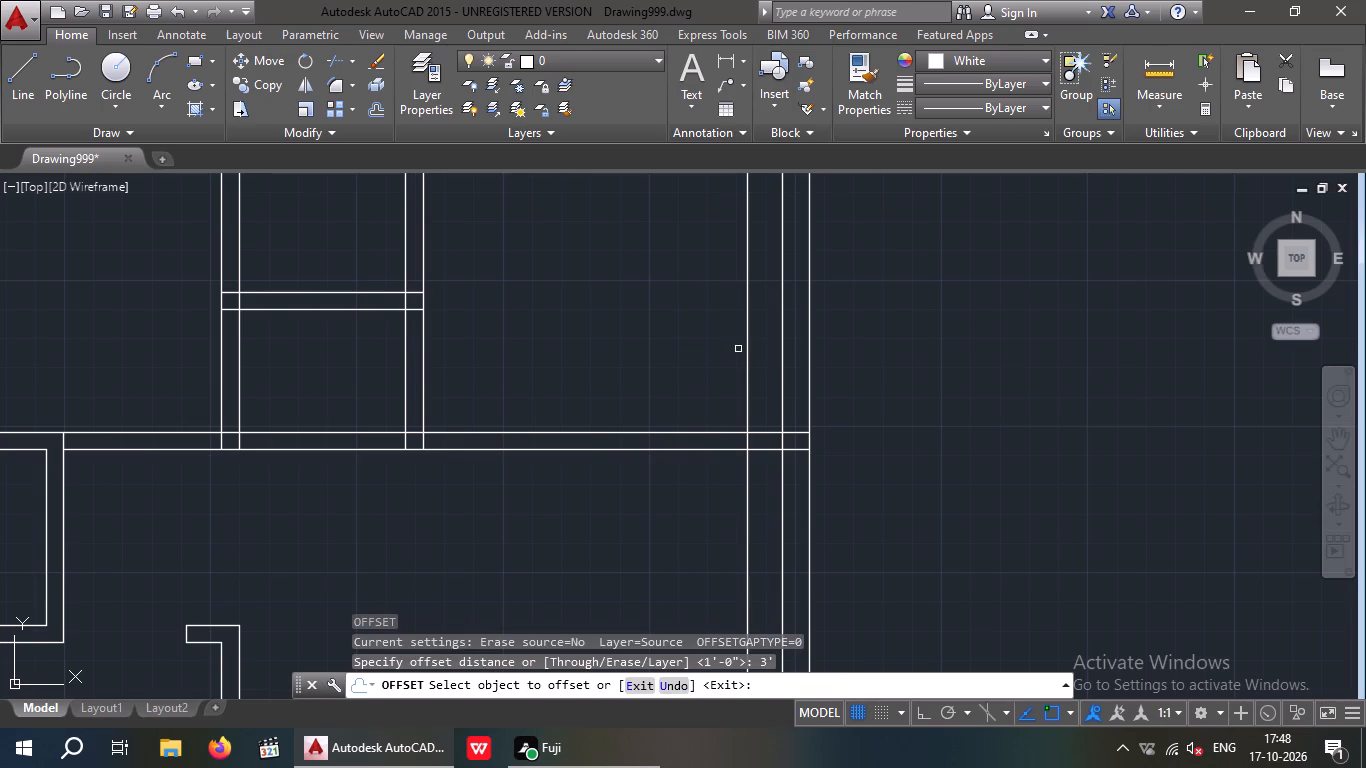
{"action": "left_click_drag", "start_coordinate": [751, 345], "coordinate": [722, 351]}
{"action": "left_click_drag", "start_coordinate": [746, 346], "coordinate": [718, 351]}
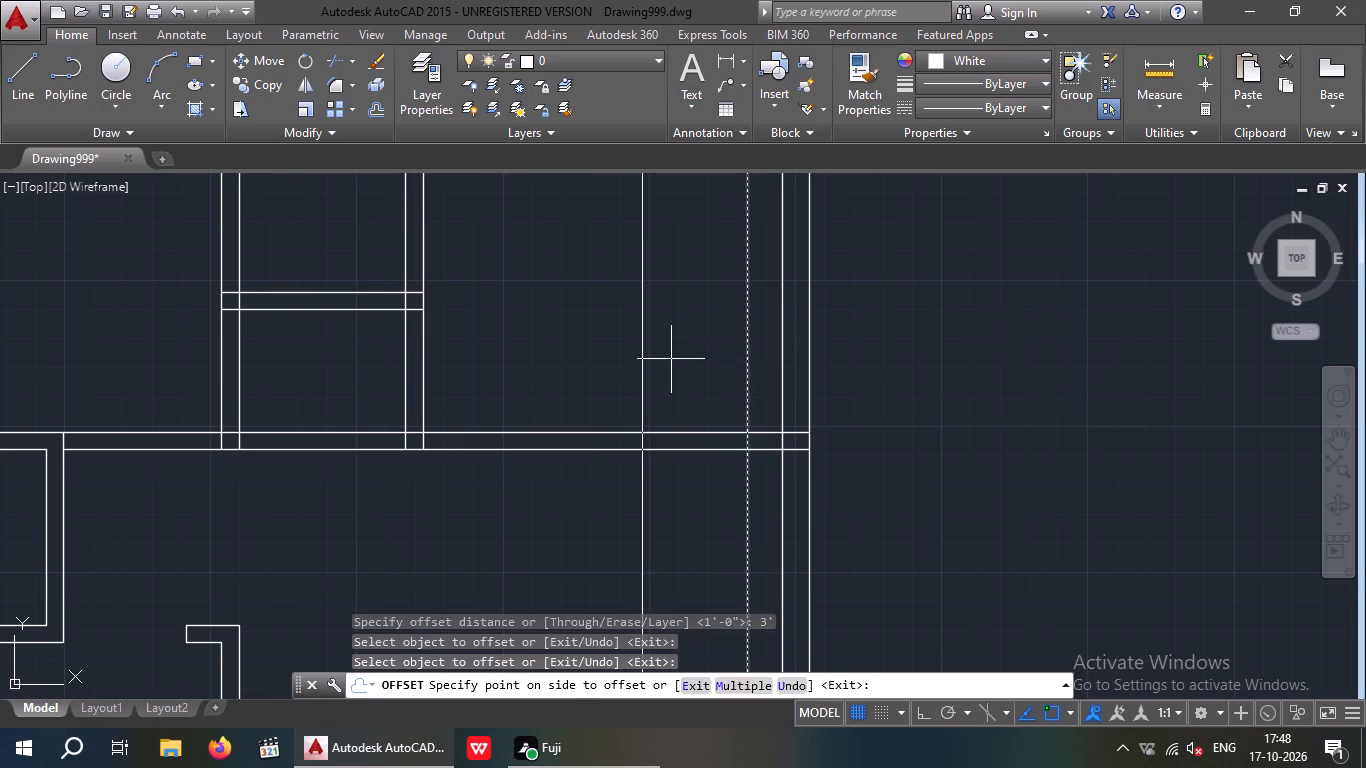
{"action": "left_click", "coordinate": [671, 359]}
{"action": "key", "text": "Escape"}
{"action": "key", "text": "Escape"}
Trim the excess offset lines and the wall between them to form the opening in the northeast room's south wall.
{"action": "type", "text": "TR"}
{"action": "key", "text": "space"}
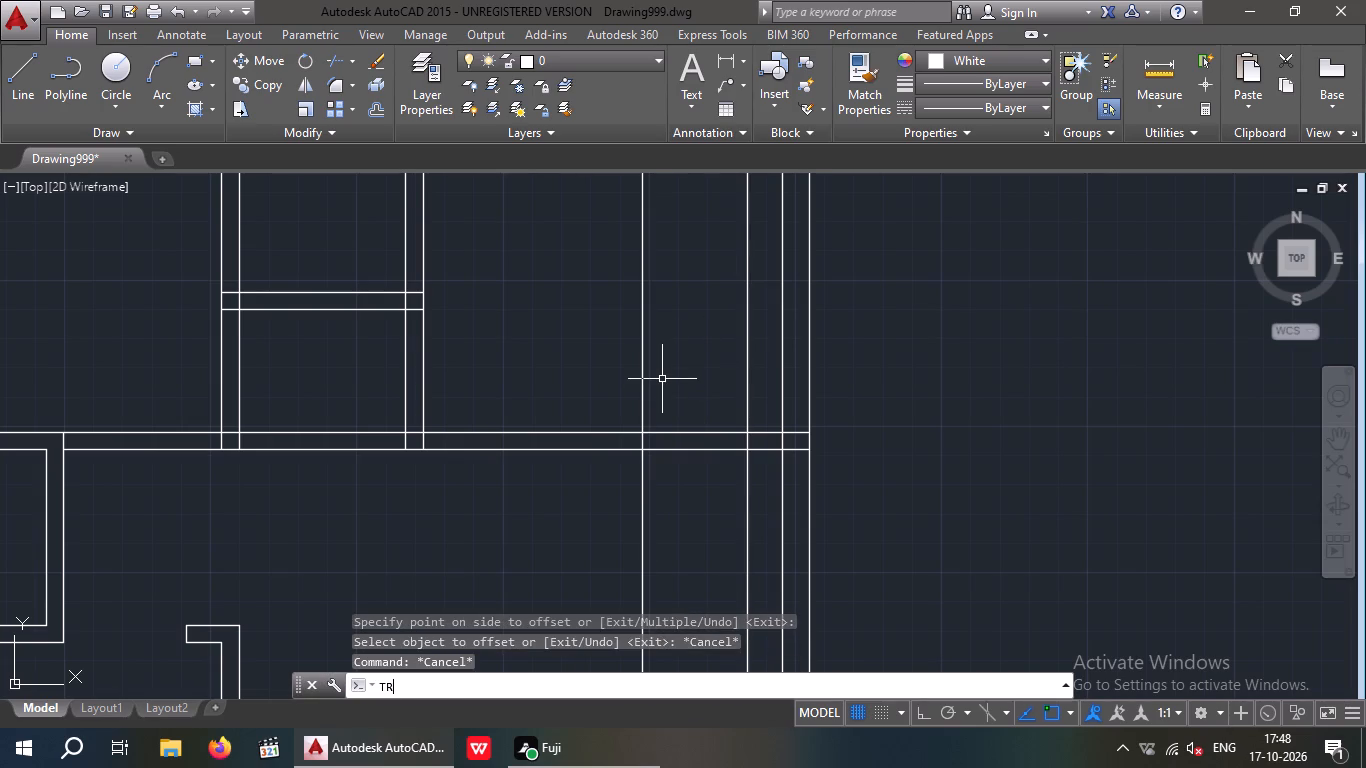
{"action": "key", "text": "space"}
{"action": "scroll", "coordinate": [693, 488], "scroll_direction": "up", "scroll_amount": 1}
{"action": "left_click_drag", "start_coordinate": [677, 485], "coordinate": [590, 517]}
{"action": "left_click_drag", "start_coordinate": [570, 521], "coordinate": [616, 527]}
{"action": "left_click_drag", "start_coordinate": [804, 495], "coordinate": [750, 513]}
{"action": "left_click", "coordinate": [749, 513]}
{"action": "left_click_drag", "start_coordinate": [807, 329], "coordinate": [689, 334]}
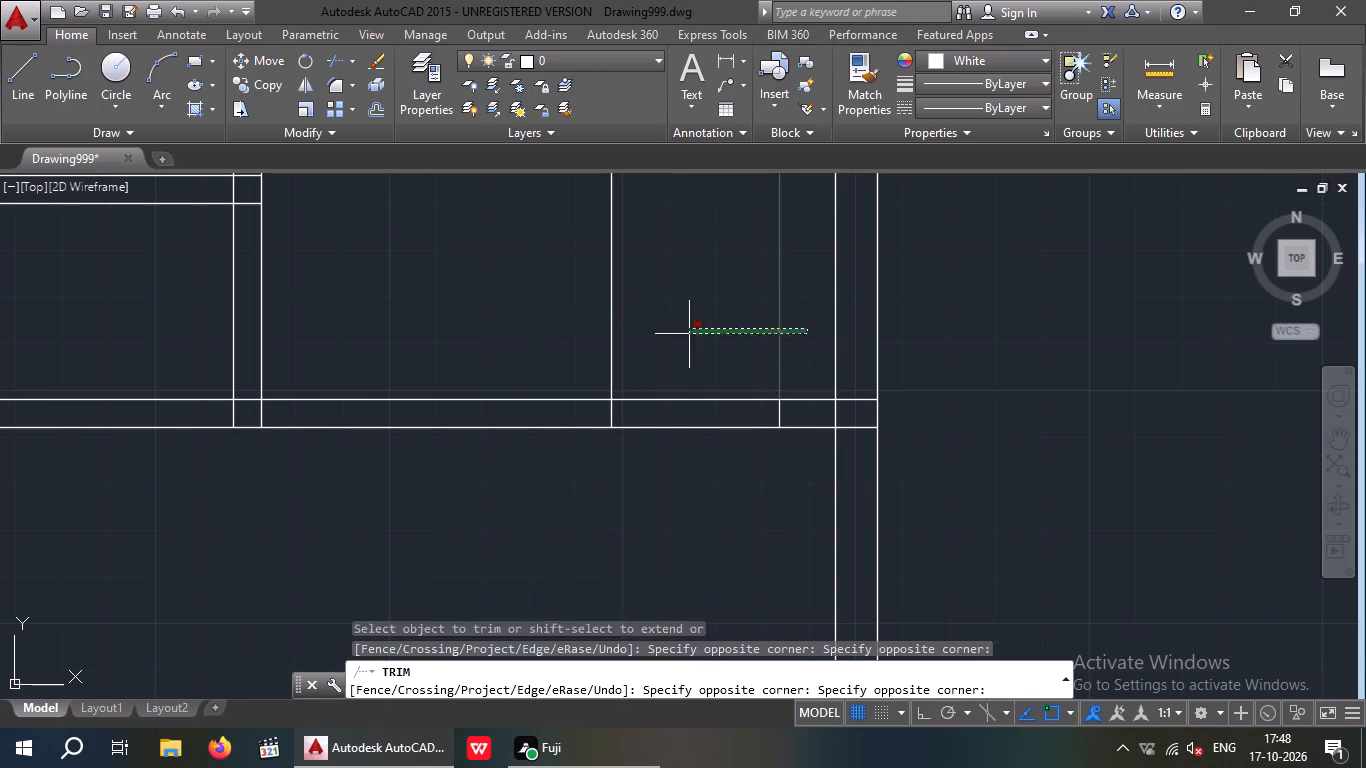
{"action": "left_click_drag", "start_coordinate": [689, 334], "coordinate": [655, 327]}
{"action": "left_click", "coordinate": [565, 330]}
{"action": "left_click_drag", "start_coordinate": [715, 476], "coordinate": [665, 379]}
{"action": "left_click", "coordinate": [671, 348]}
Trim the overlapping lines where the northeast room's south wall meets the outer east wall.
{"action": "scroll", "coordinate": [853, 422], "scroll_direction": "up", "scroll_amount": 2}
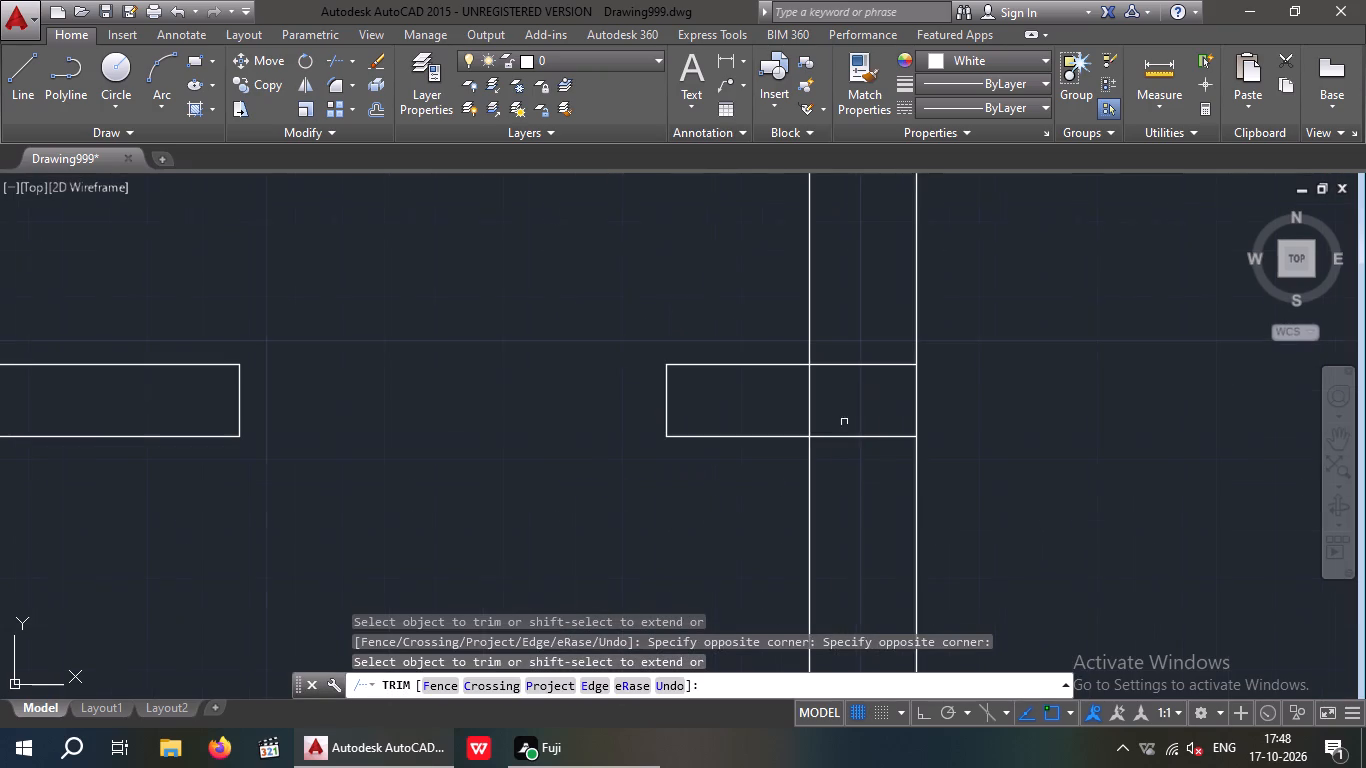
{"action": "left_click_drag", "start_coordinate": [868, 473], "coordinate": [859, 424]}
{"action": "left_click", "coordinate": [863, 336]}
{"action": "left_click_drag", "start_coordinate": [860, 395], "coordinate": [791, 401]}
{"action": "left_click", "coordinate": [788, 400]}
Trim the overlapping inner wall lines at the plan's northeast outer corner.
{"action": "scroll", "coordinate": [809, 394], "scroll_direction": "down", "scroll_amount": 3}
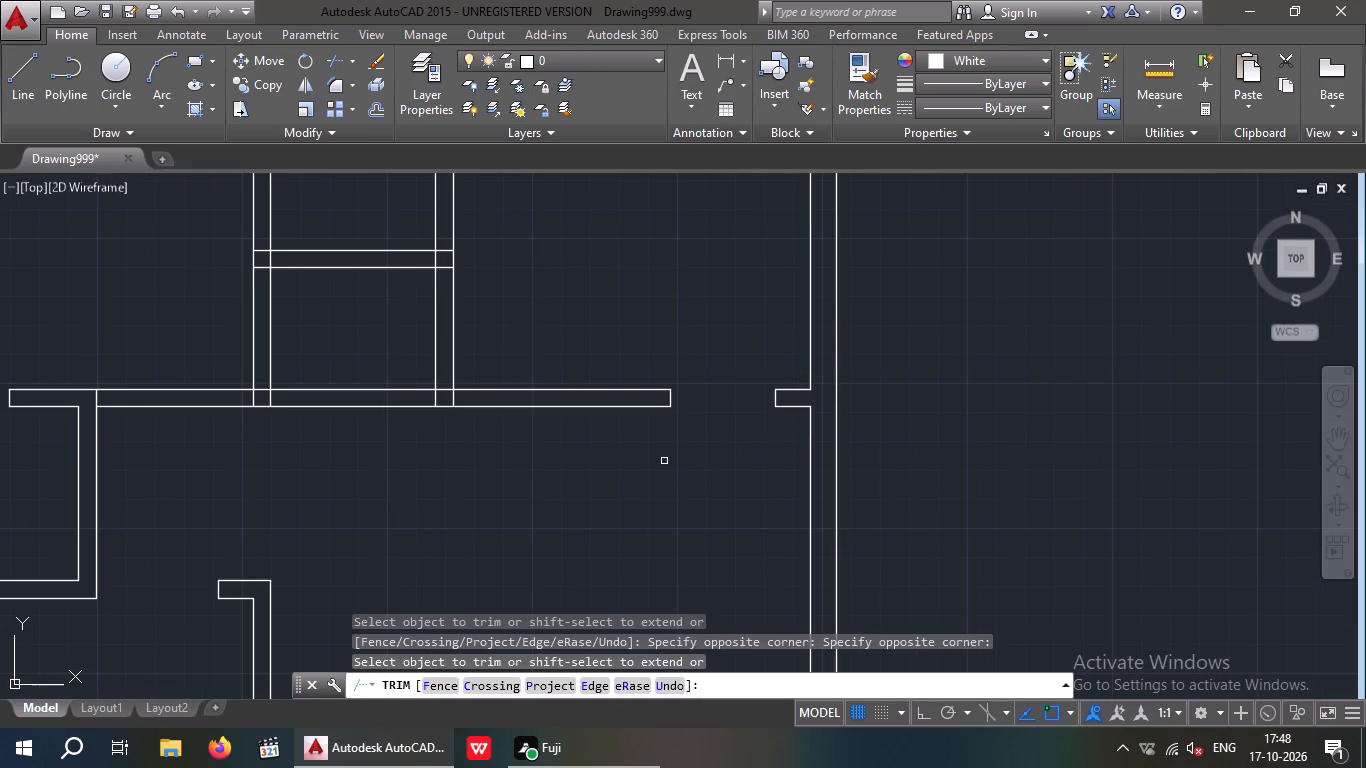
{"action": "scroll", "coordinate": [647, 453], "scroll_direction": "down", "scroll_amount": 1}
{"action": "middle_click_drag", "start_coordinate": [647, 453], "coordinate": [660, 475]}
{"action": "scroll", "coordinate": [655, 498], "scroll_direction": "down", "scroll_amount": 2}
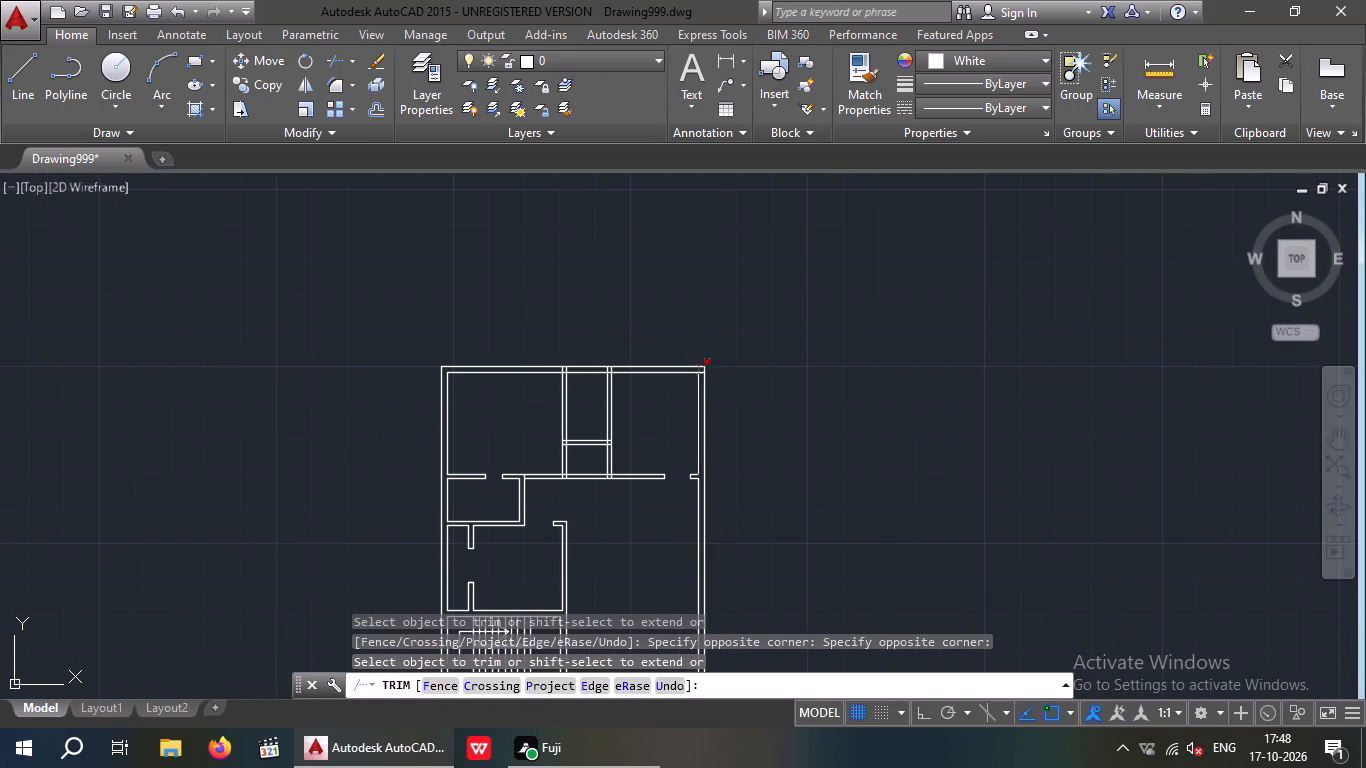
{"action": "scroll", "coordinate": [698, 370], "scroll_direction": "up", "scroll_amount": 5}
{"action": "left_click_drag", "start_coordinate": [756, 427], "coordinate": [755, 369]}
{"action": "left_click", "coordinate": [755, 350]}
{"action": "left_click_drag", "start_coordinate": [746, 366], "coordinate": [687, 365]}
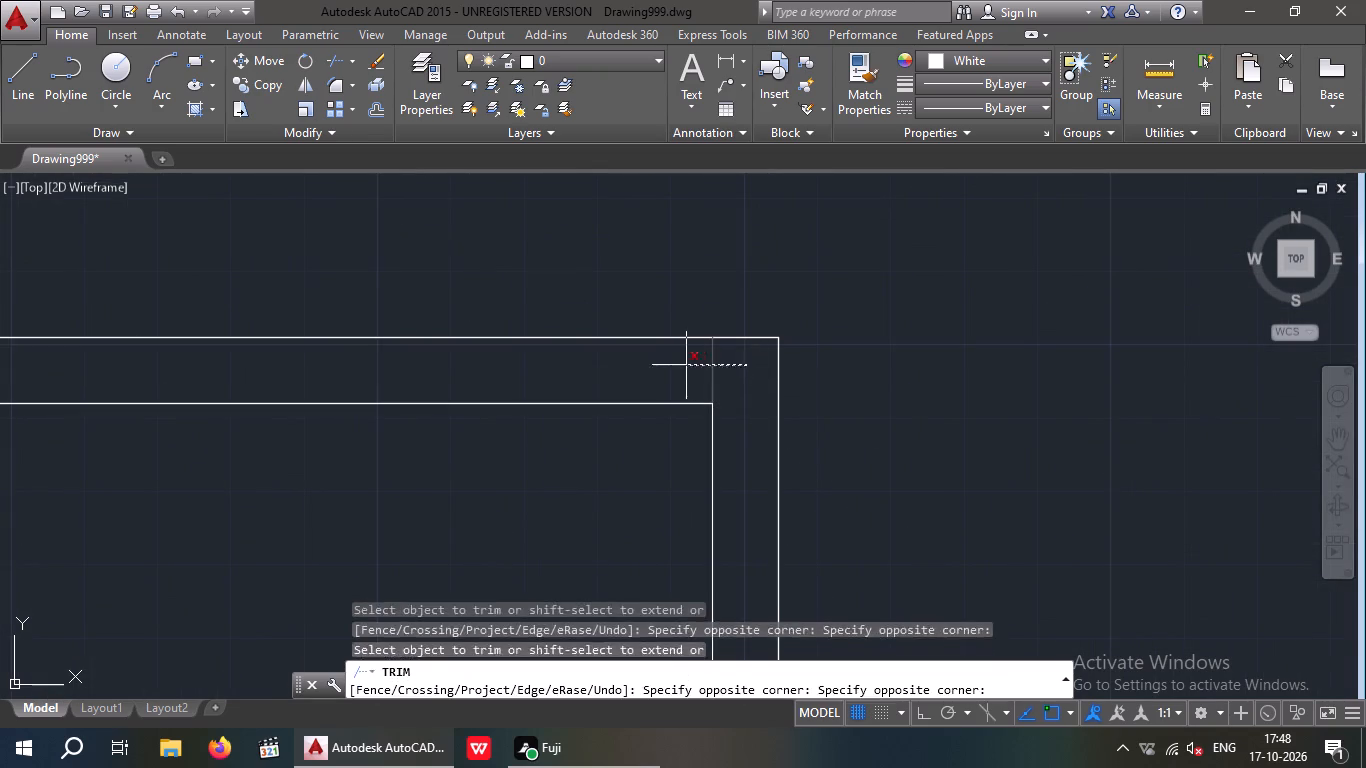
{"action": "left_click", "coordinate": [686, 365]}
Trim the horizontal wall lines between the two vertical partitions to open the south end of the central bay.
{"action": "scroll", "coordinate": [696, 362], "scroll_direction": "down", "scroll_amount": 4}
{"action": "middle_click_drag", "start_coordinate": [681, 410], "coordinate": [707, 391]}
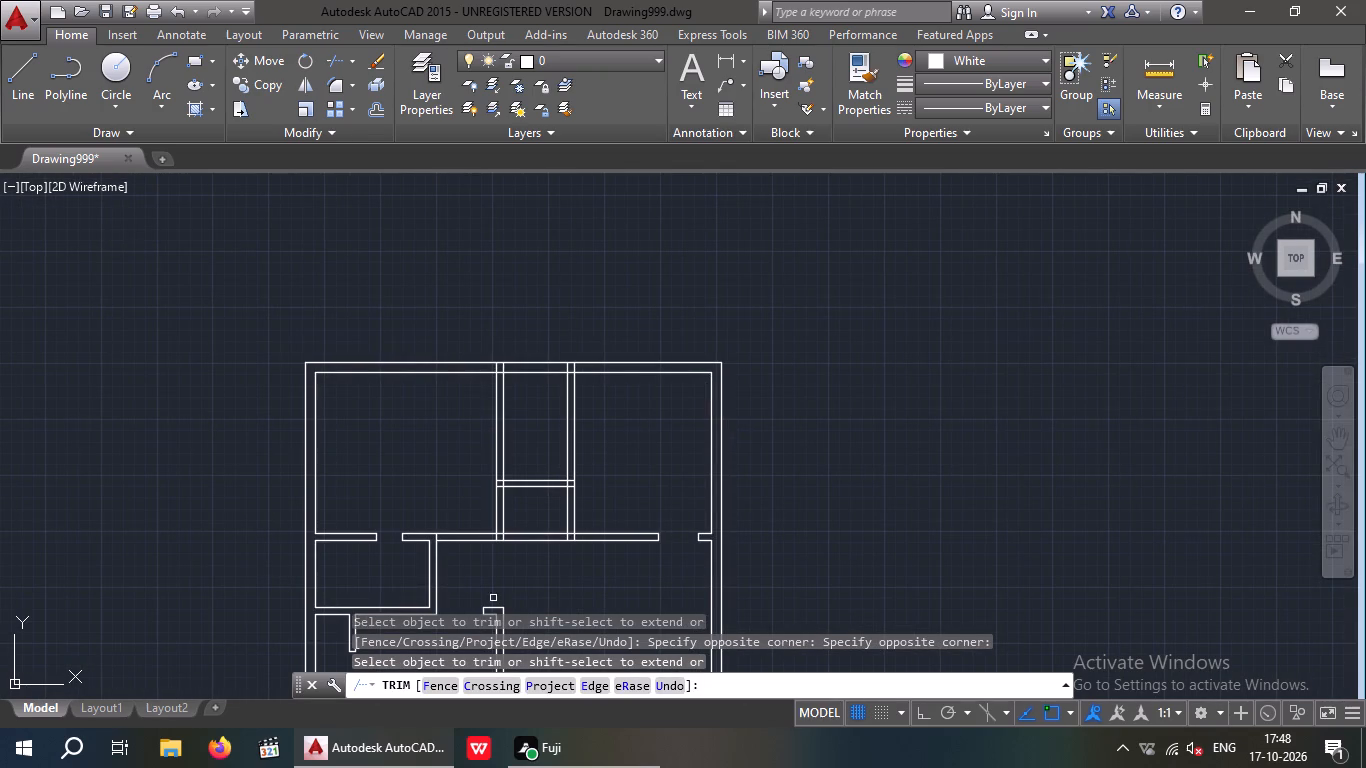
{"action": "scroll", "coordinate": [486, 597], "scroll_direction": "up", "scroll_amount": 3}
{"action": "left_click_drag", "start_coordinate": [686, 474], "coordinate": [658, 426]}
{"action": "left_click", "coordinate": [645, 293]}
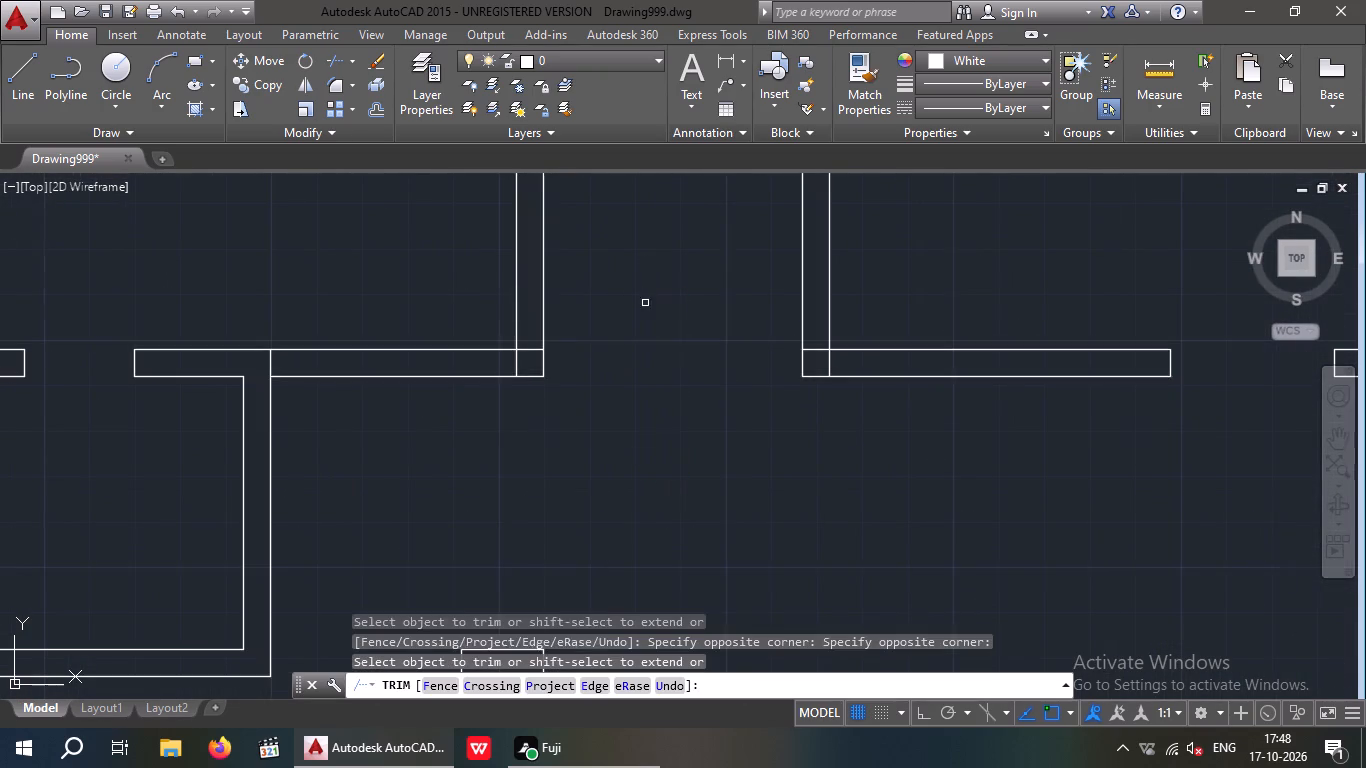
Trim the overlapping lines where the central bay's east partition meets the northeast room's south wall.
{"action": "scroll", "coordinate": [645, 305], "scroll_direction": "down", "scroll_amount": 2}
{"action": "scroll", "coordinate": [701, 335], "scroll_direction": "up", "scroll_amount": 3}
{"action": "left_click_drag", "start_coordinate": [789, 315], "coordinate": [771, 322]}
{"action": "left_click", "coordinate": [771, 322]}
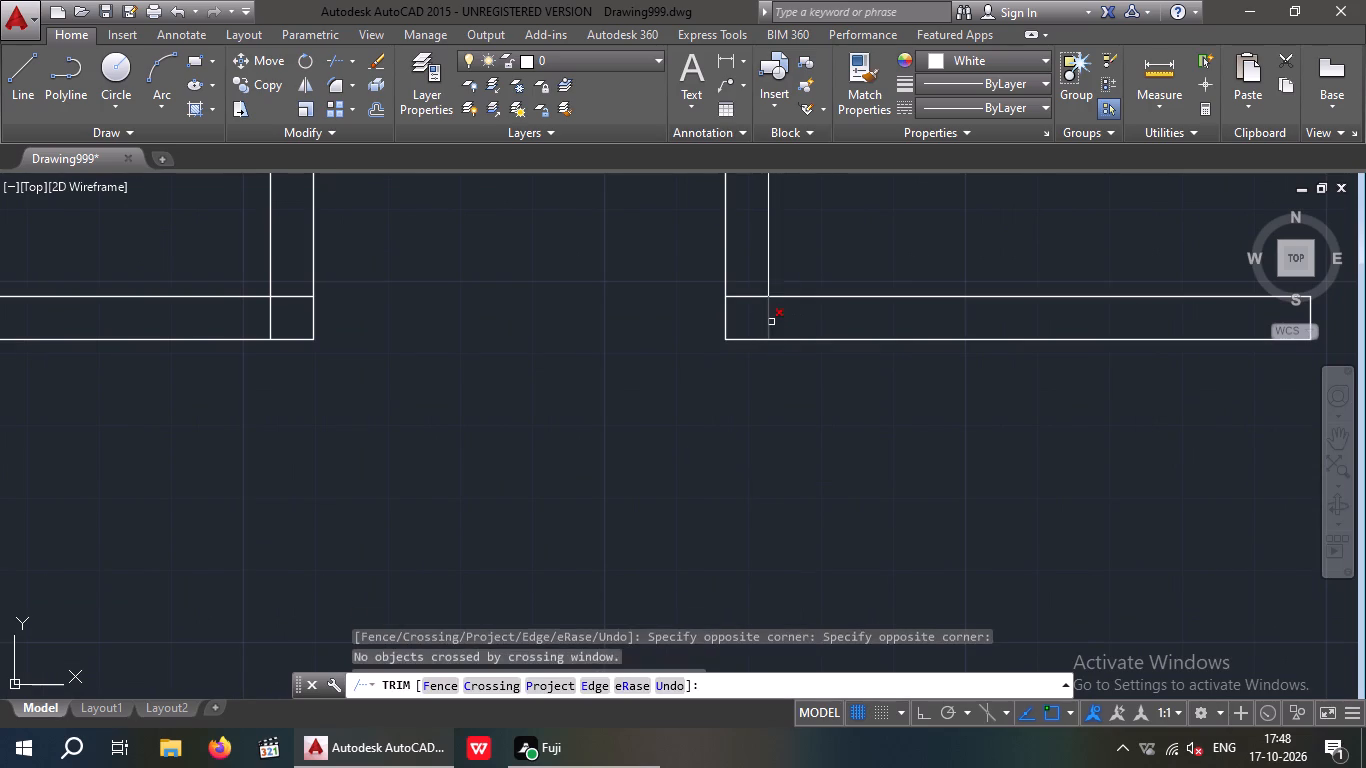
{"action": "left_click_drag", "start_coordinate": [781, 309], "coordinate": [756, 321]}
{"action": "left_click", "coordinate": [756, 321]}
{"action": "left_click_drag", "start_coordinate": [756, 323], "coordinate": [751, 282]}
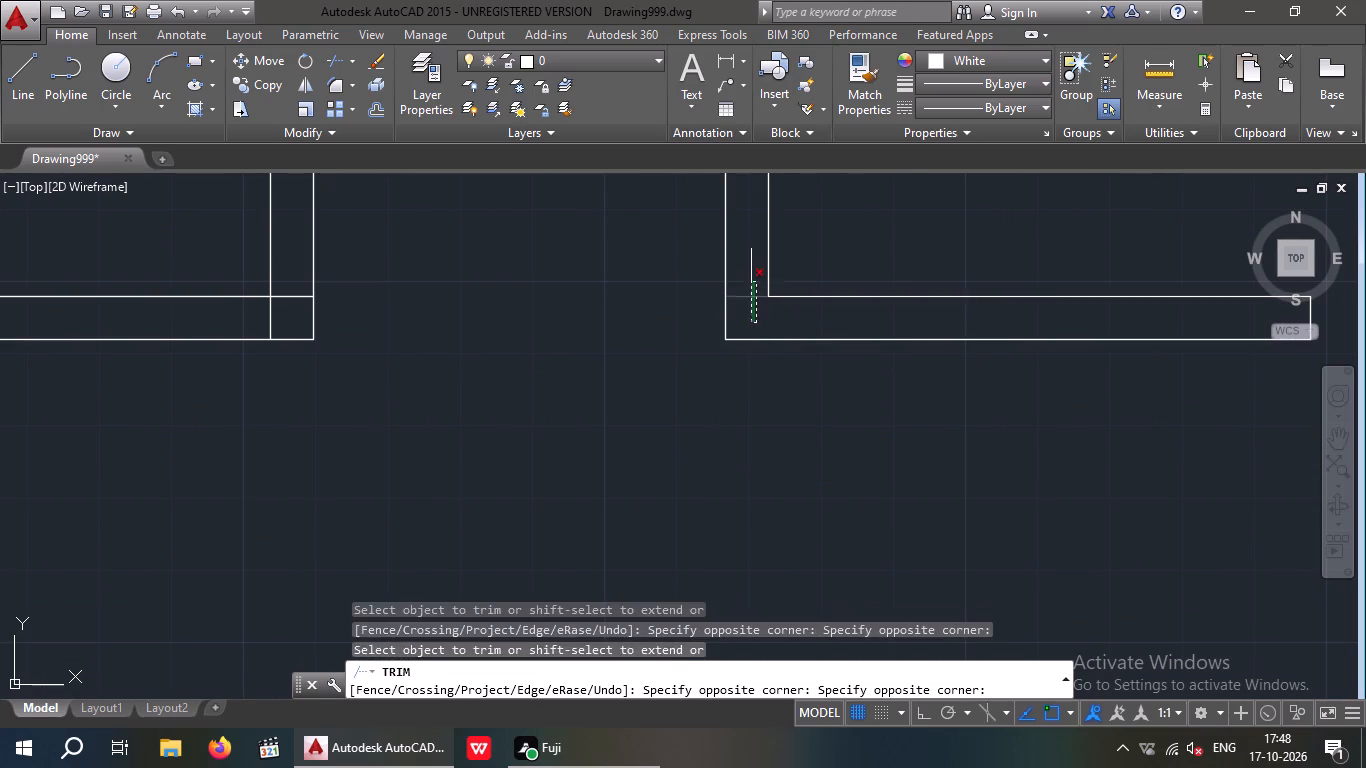
{"action": "left_click", "coordinate": [751, 282]}
Trim the overlapping lines where the central bay's cross partition meets its west partition.
{"action": "scroll", "coordinate": [737, 297], "scroll_direction": "down", "scroll_amount": 2}
{"action": "scroll", "coordinate": [554, 307], "scroll_direction": "up", "scroll_amount": 4}
{"action": "scroll", "coordinate": [582, 307], "scroll_direction": "down", "scroll_amount": 4}
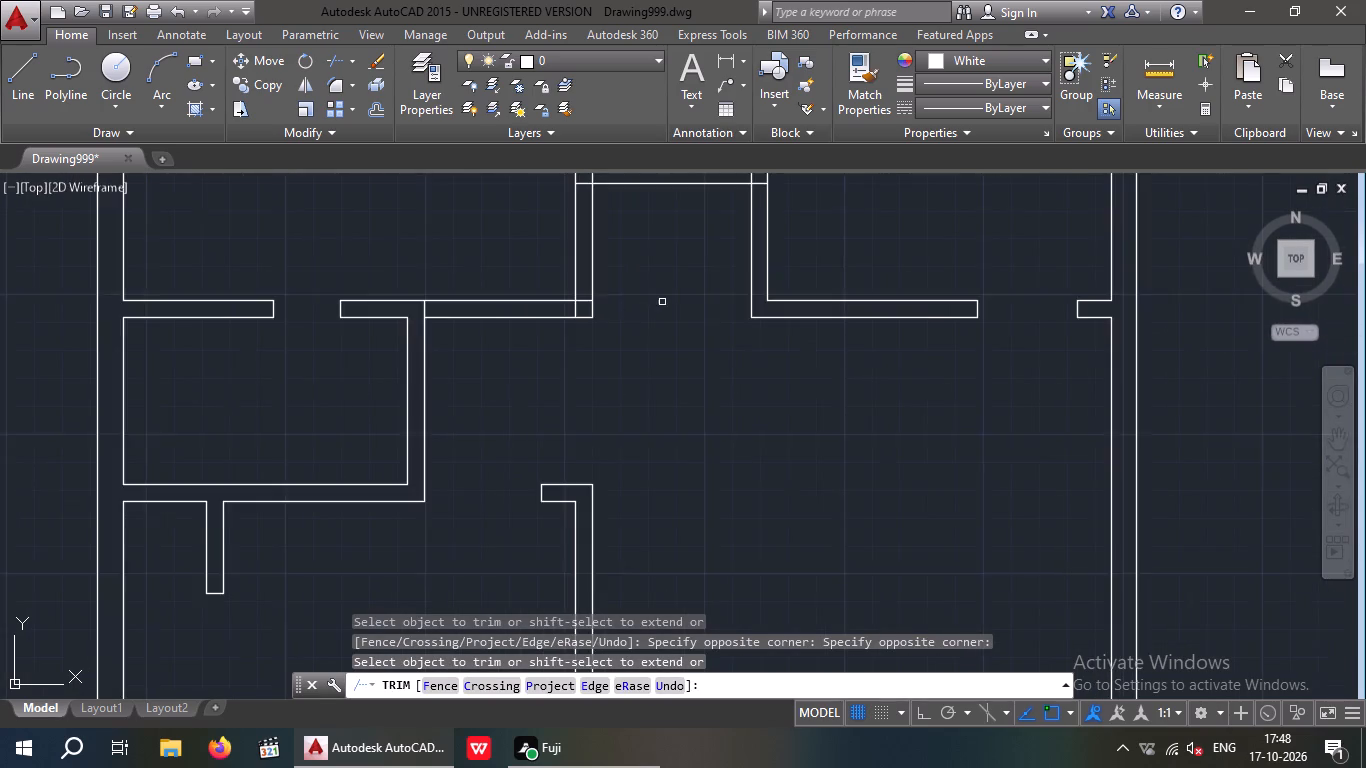
{"action": "middle_click_drag", "start_coordinate": [656, 339], "coordinate": [593, 512]}
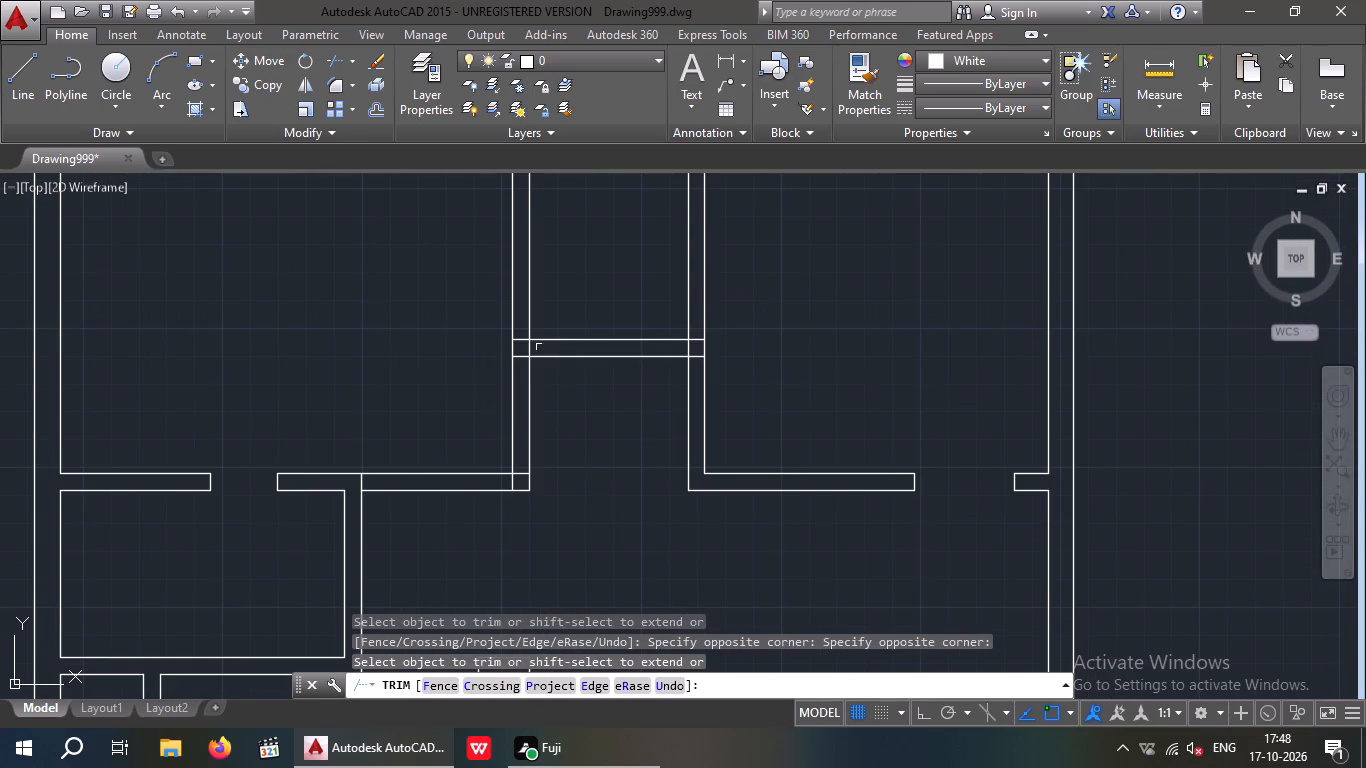
{"action": "scroll", "coordinate": [537, 345], "scroll_direction": "up", "scroll_amount": 3}
{"action": "left_click_drag", "start_coordinate": [470, 410], "coordinate": [460, 378]}
{"action": "left_click_drag", "start_coordinate": [457, 294], "coordinate": [463, 321]}
{"action": "left_click_drag", "start_coordinate": [534, 357], "coordinate": [480, 369]}
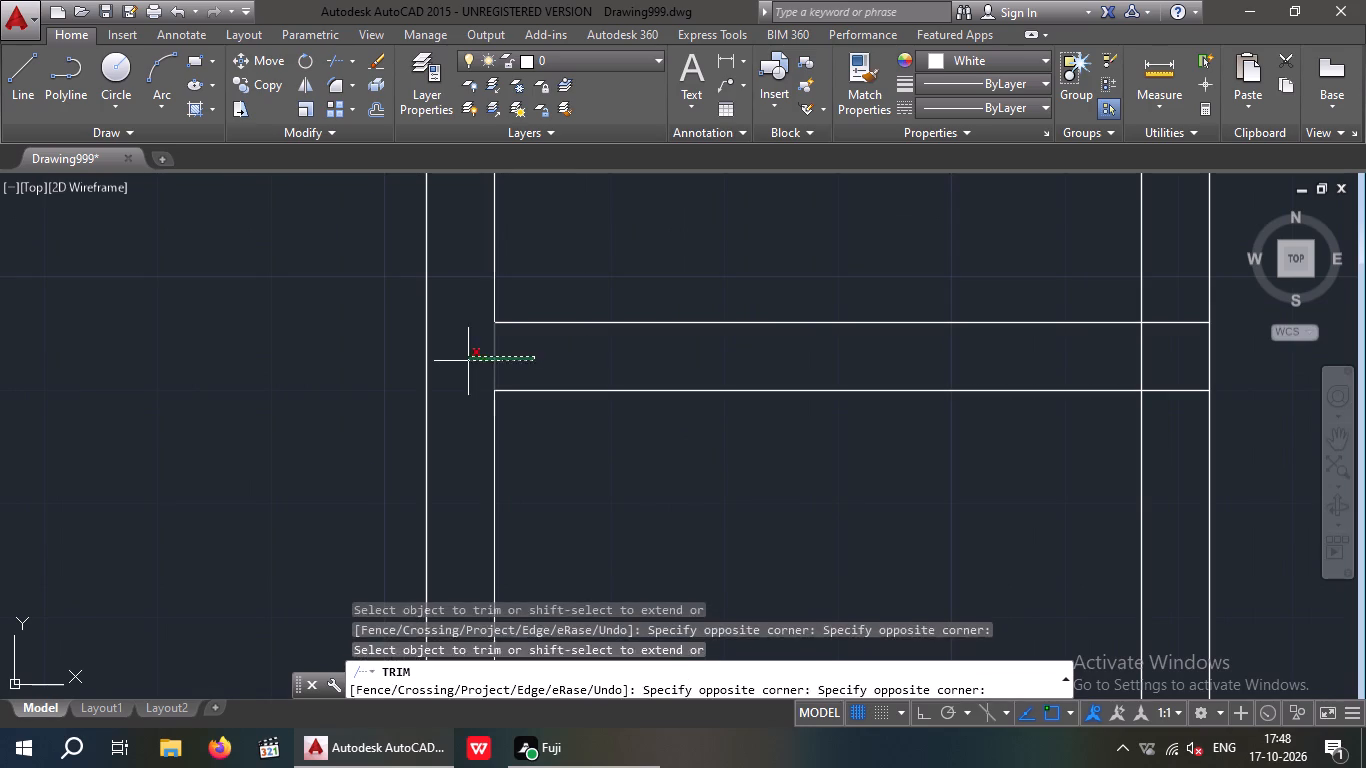
{"action": "left_click", "coordinate": [468, 361]}
{"action": "middle_click_drag", "start_coordinate": [706, 457], "coordinate": [654, 555]}
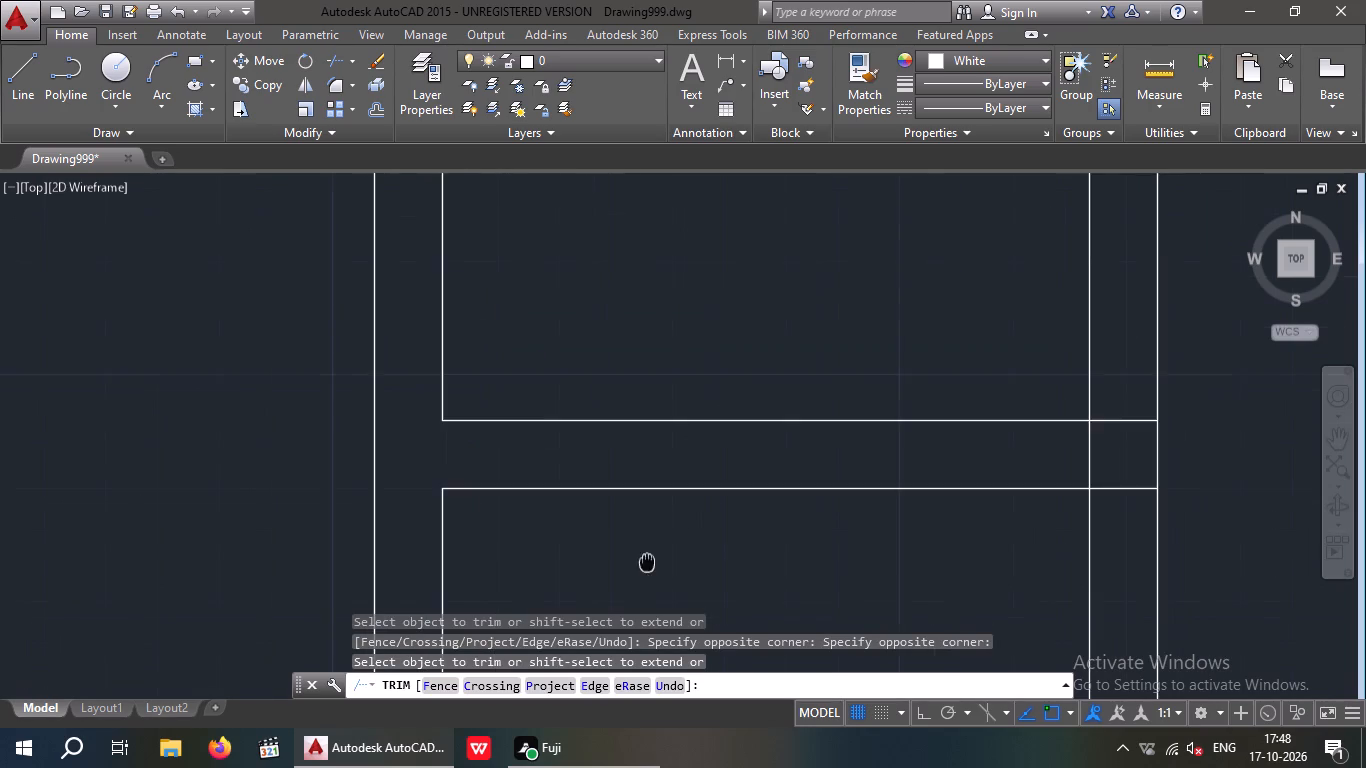
{"action": "scroll", "coordinate": [604, 525], "scroll_direction": "down", "scroll_amount": 1}
{"action": "key", "text": "Escape"}
{"action": "key", "text": "Escape"}
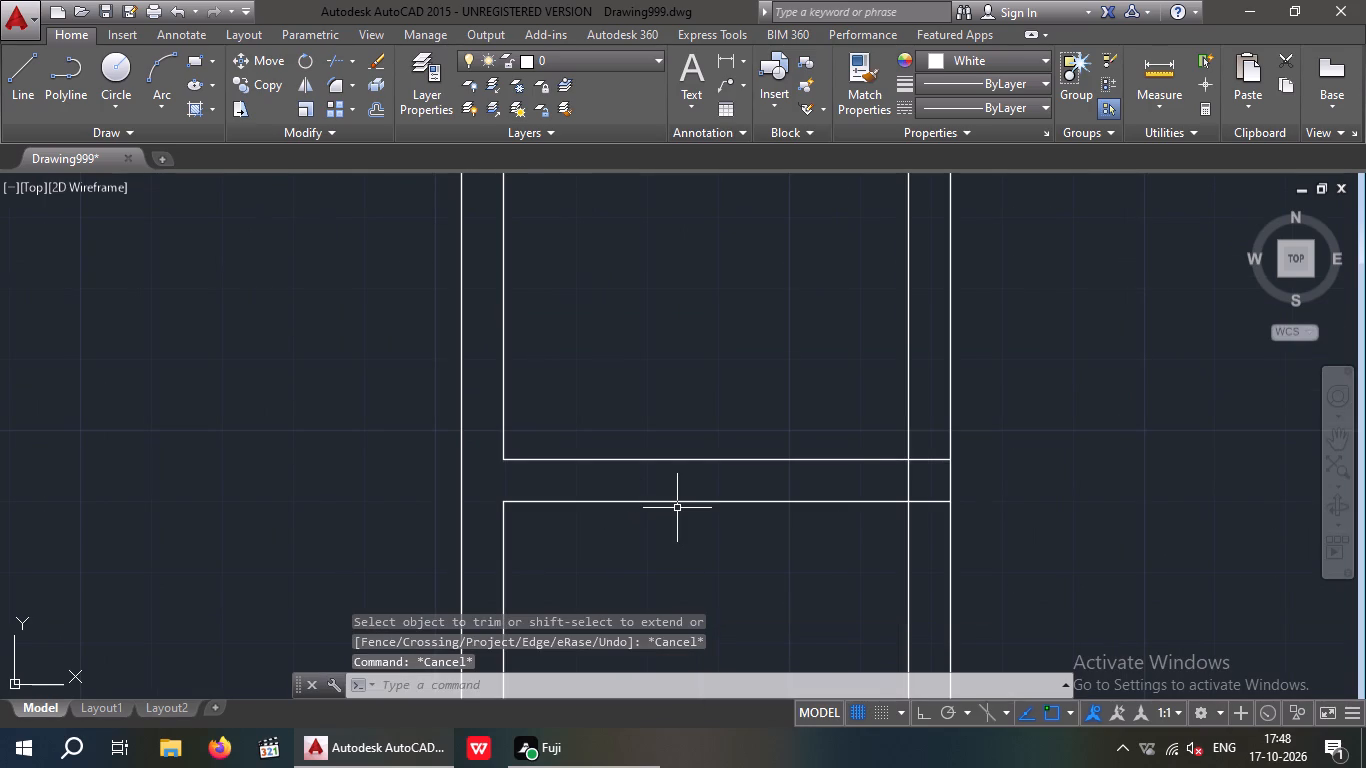
Offset the north line of the central bay's cross partition 1' to the north.
{"action": "key", "text": "o"}
{"action": "key", "text": "Return"}
{"action": "type", "text": "1'"}
{"action": "key", "text": "Return"}
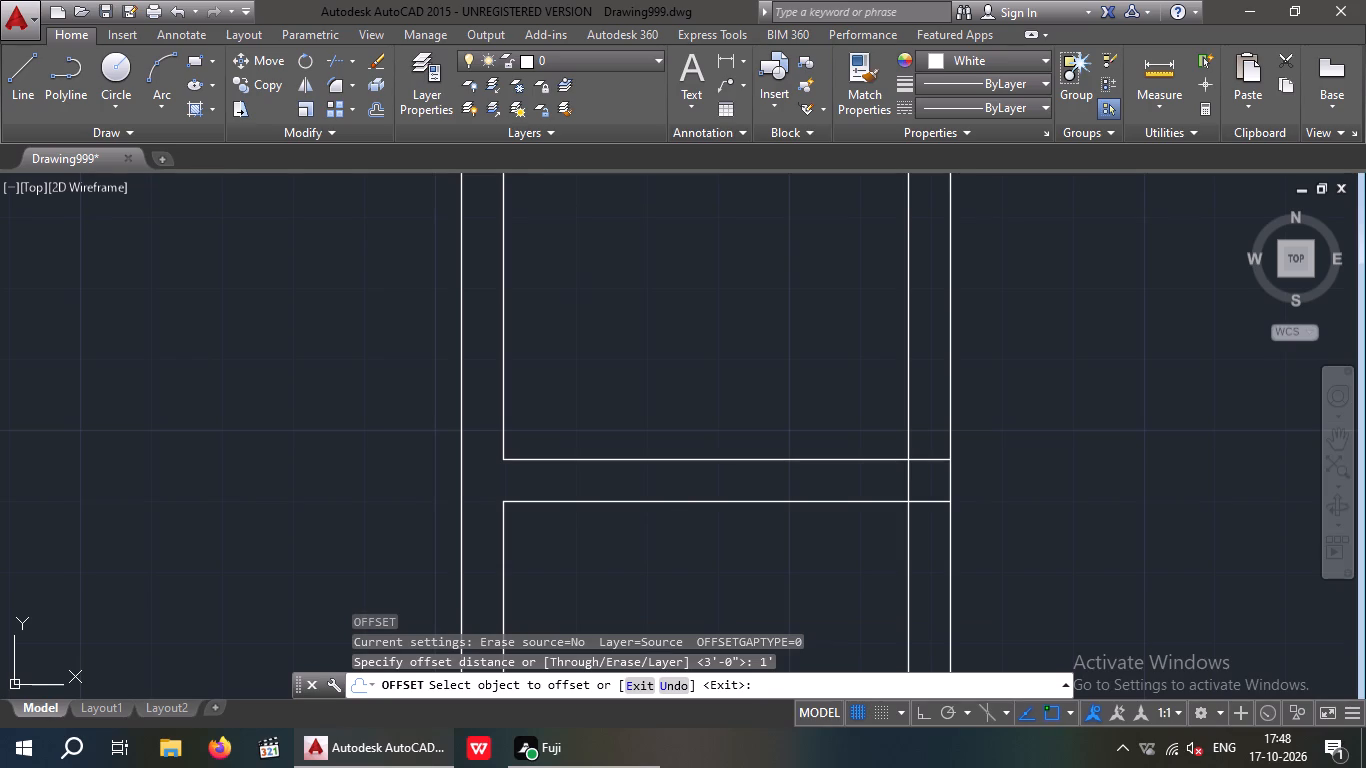
{"action": "left_click", "coordinate": [709, 463]}
{"action": "left_click_drag", "start_coordinate": [711, 461], "coordinate": [711, 451]}
{"action": "left_click", "coordinate": [706, 395]}
{"action": "key", "text": "Escape"}
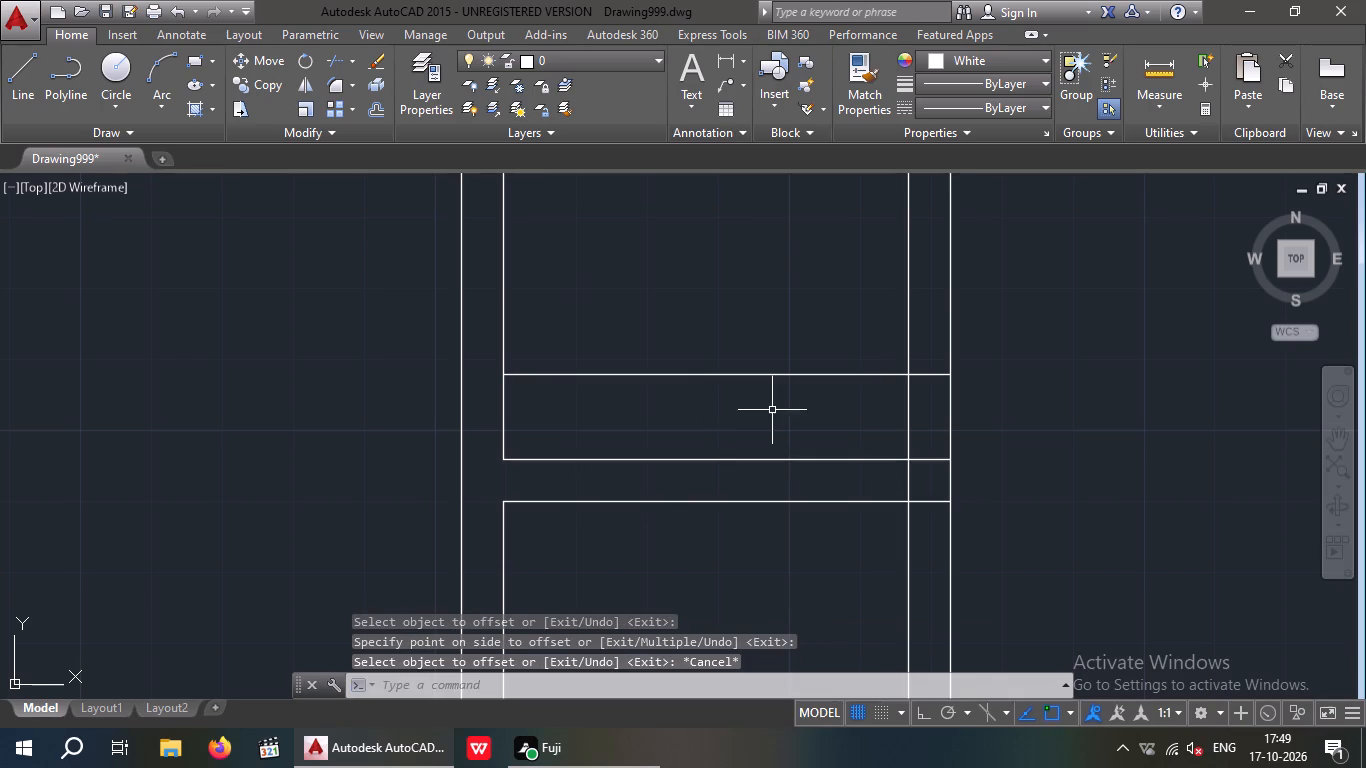
Offset the new line above the central bay's cross partition 2' further north to mark the door opening's width.
{"action": "key", "text": "Escape"}
{"action": "key", "text": "o"}
{"action": "key", "text": "Return"}
{"action": "key", "text": "2"}
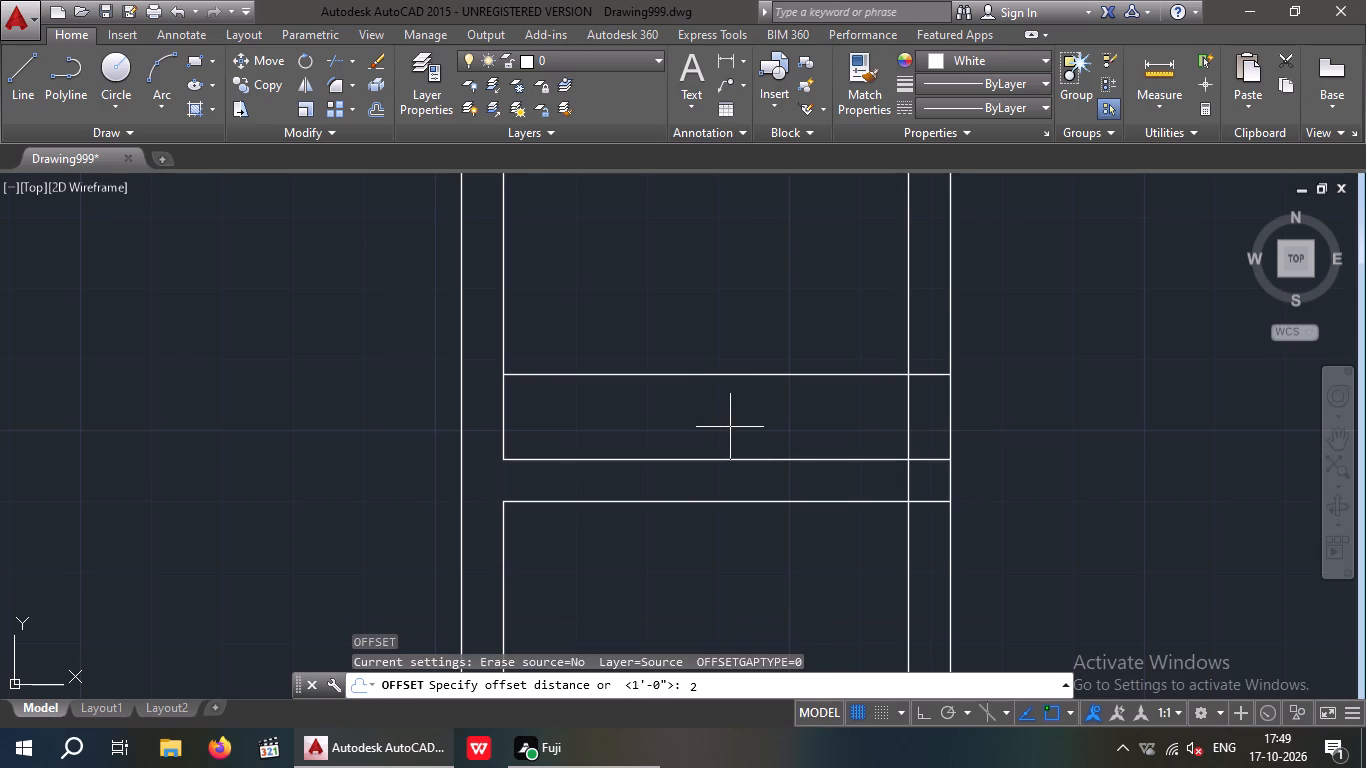
{"action": "key", "text": "apostrophe"}
{"action": "key", "text": "Return"}
{"action": "left_click_drag", "start_coordinate": [737, 375], "coordinate": [732, 342]}
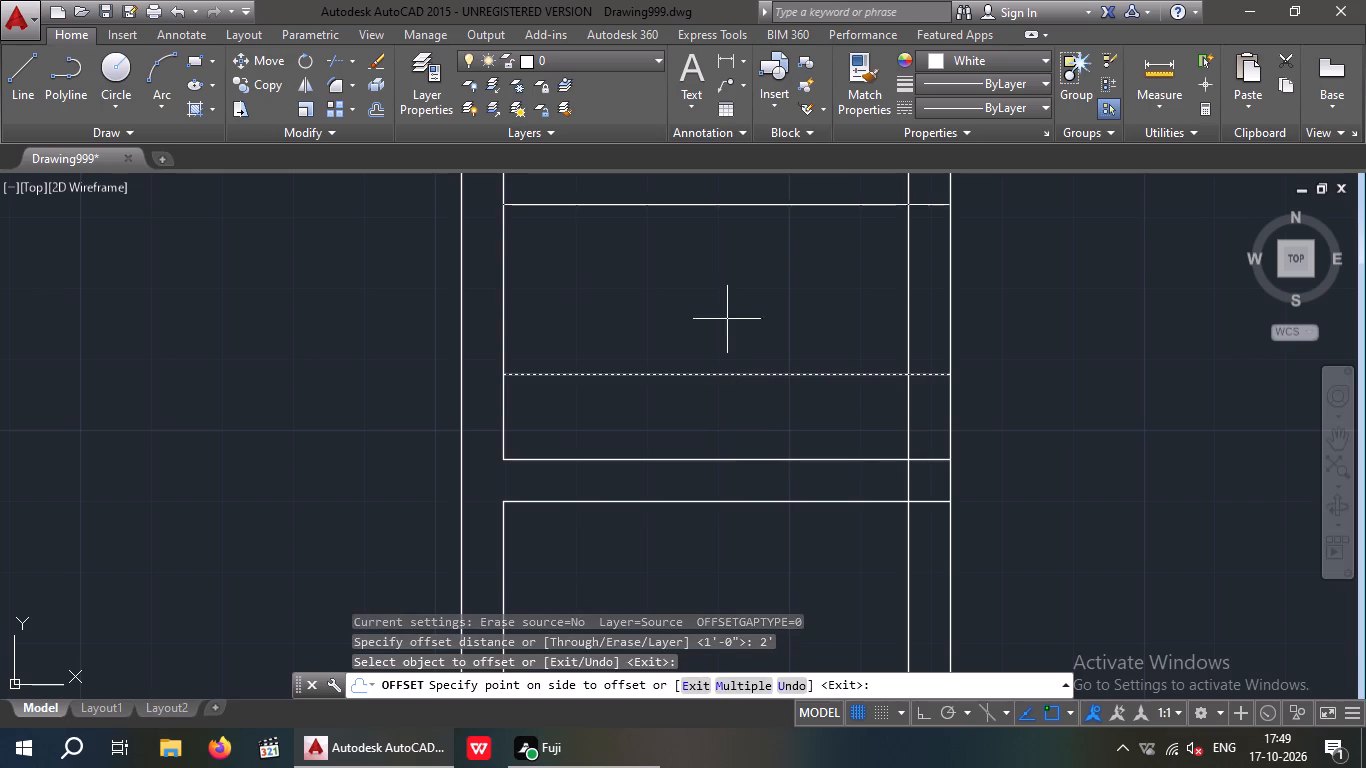
{"action": "left_click", "coordinate": [720, 275]}
{"action": "scroll", "coordinate": [717, 276], "scroll_direction": "down", "scroll_amount": 1}
{"action": "middle_click_drag", "start_coordinate": [712, 305], "coordinate": [688, 421]}
{"action": "key", "text": "Escape"}
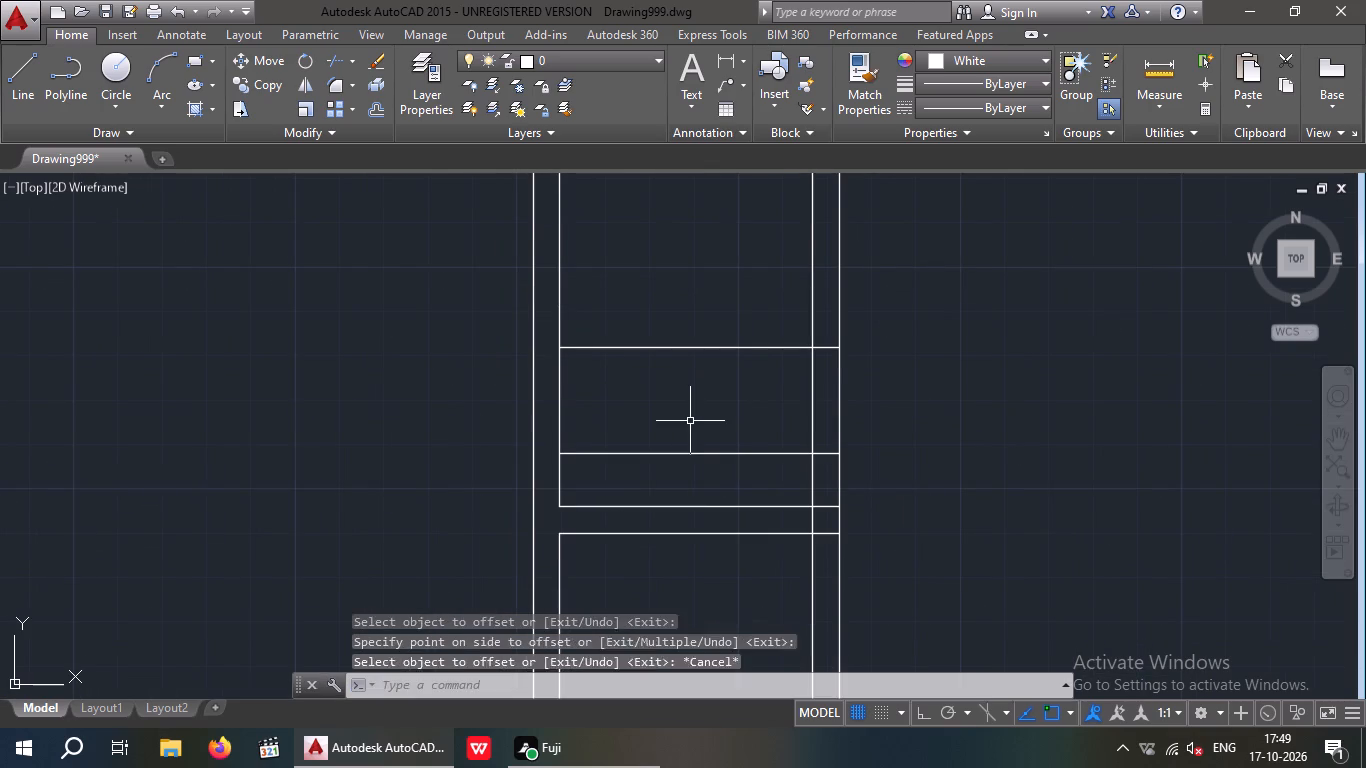
{"action": "key", "text": "Escape"}
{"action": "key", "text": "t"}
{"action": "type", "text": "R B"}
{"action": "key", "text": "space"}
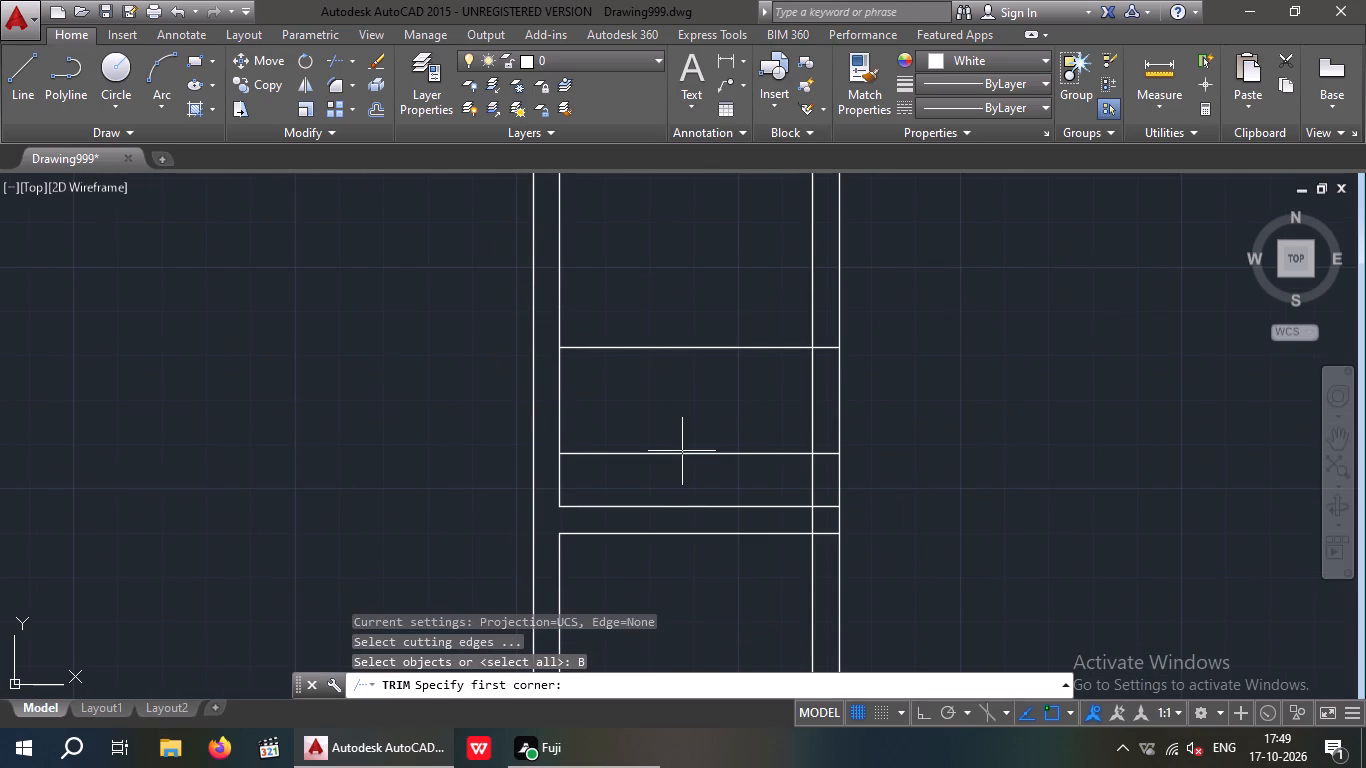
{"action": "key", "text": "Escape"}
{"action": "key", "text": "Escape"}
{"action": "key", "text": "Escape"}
Trim the two offset lines and the partition lines between them to cut a 2' opening in the central bay's east partition.
{"action": "type", "text": "TR"}
{"action": "key", "text": "space"}
{"action": "key", "text": "space"}
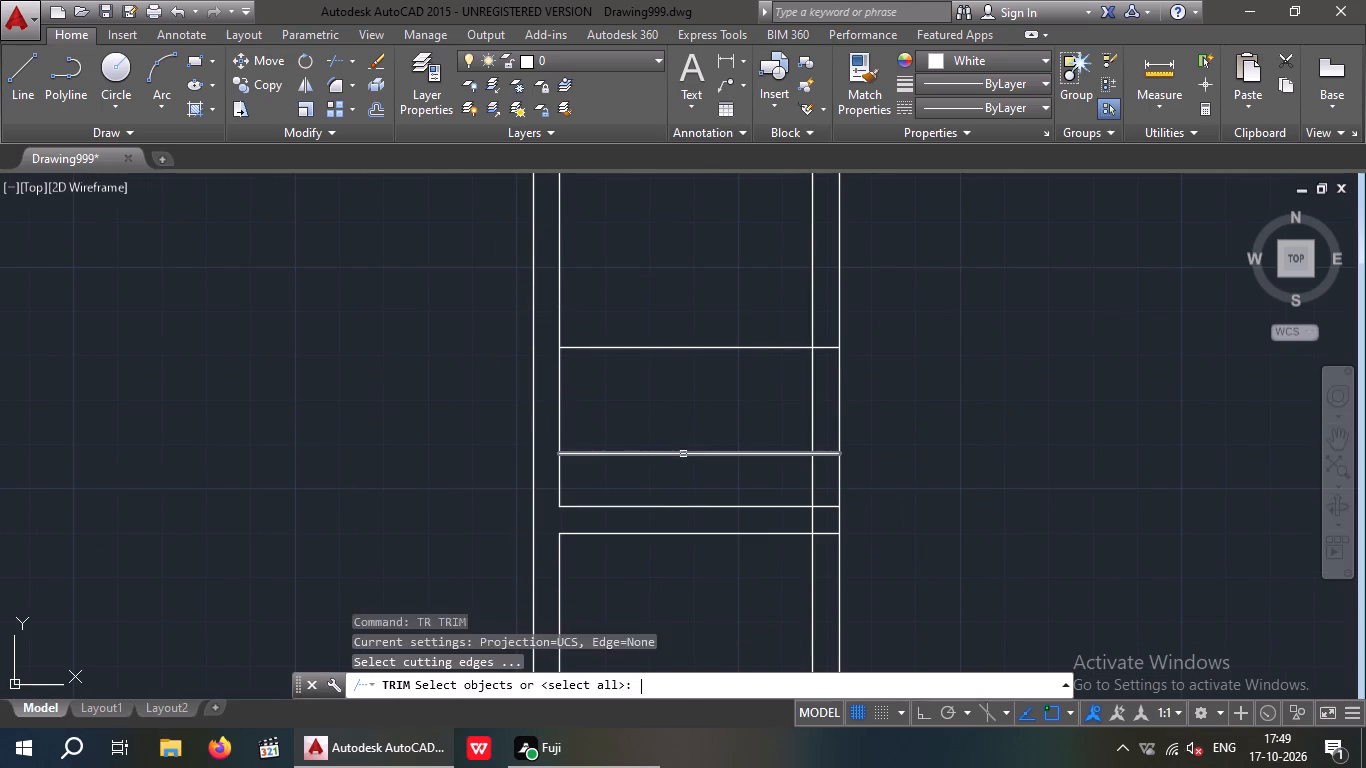
{"action": "left_click_drag", "start_coordinate": [713, 464], "coordinate": [696, 429]}
{"action": "left_click", "coordinate": [655, 334]}
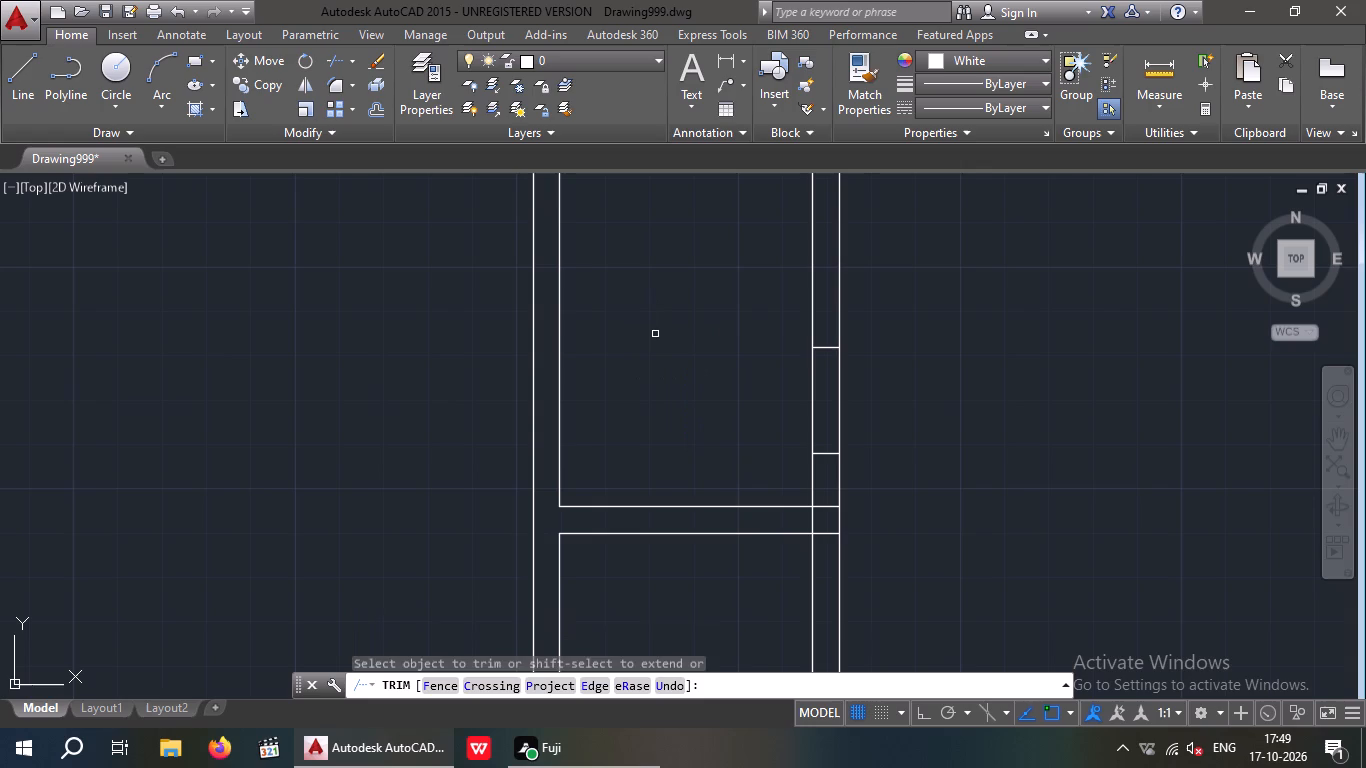
{"action": "left_click_drag", "start_coordinate": [880, 379], "coordinate": [770, 403]}
{"action": "left_click", "coordinate": [754, 404]}
Trim the overlapping lines where the central bay's cross partition meets its east partition.
{"action": "scroll", "coordinate": [817, 545], "scroll_direction": "up", "scroll_amount": 3}
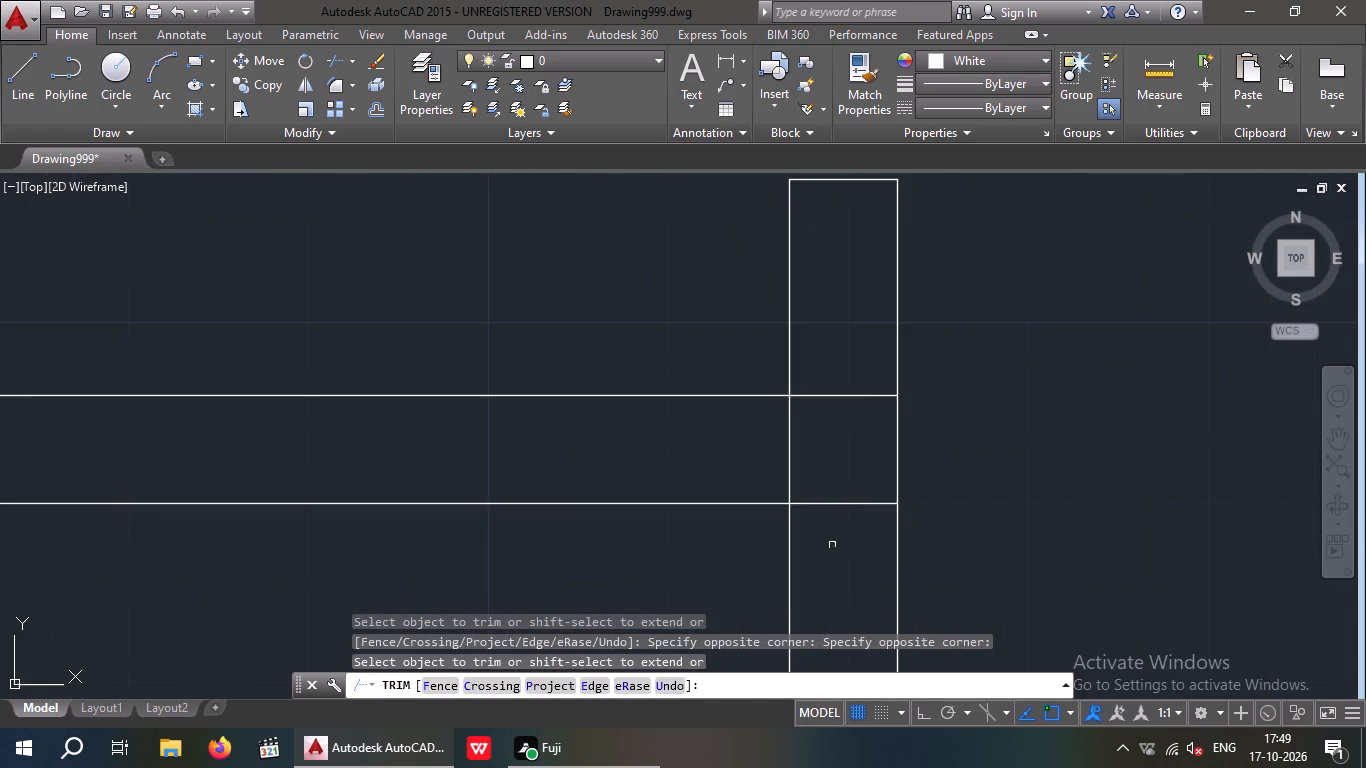
{"action": "left_click_drag", "start_coordinate": [846, 541], "coordinate": [840, 508]}
{"action": "left_click", "coordinate": [840, 381]}
{"action": "left_click_drag", "start_coordinate": [849, 408], "coordinate": [737, 453]}
{"action": "left_click", "coordinate": [736, 453]}
Trim the overlapping lines where the central bay's east and west partitions meet the north outer wall.
{"action": "scroll", "coordinate": [760, 447], "scroll_direction": "down", "scroll_amount": 4}
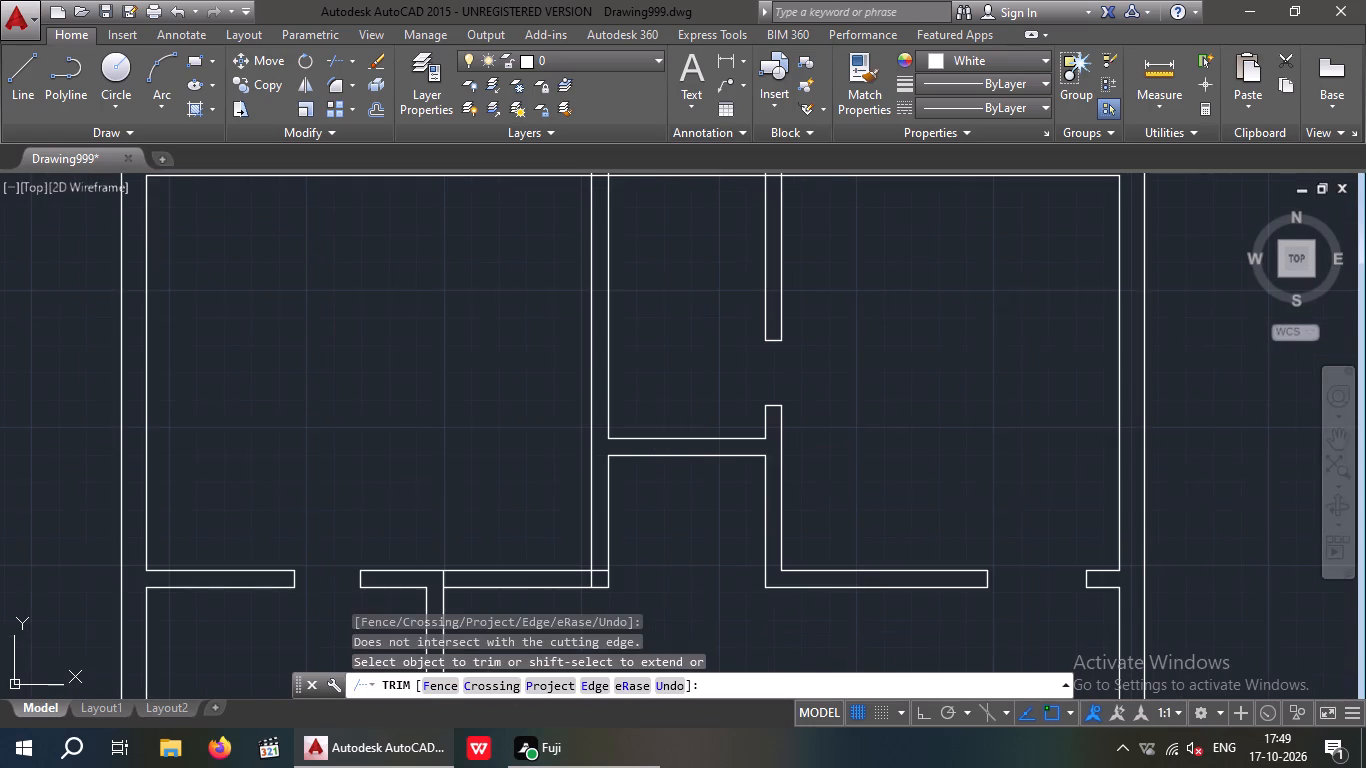
{"action": "middle_click_drag", "start_coordinate": [904, 452], "coordinate": [863, 534]}
{"action": "middle_click_drag", "start_coordinate": [831, 547], "coordinate": [832, 583]}
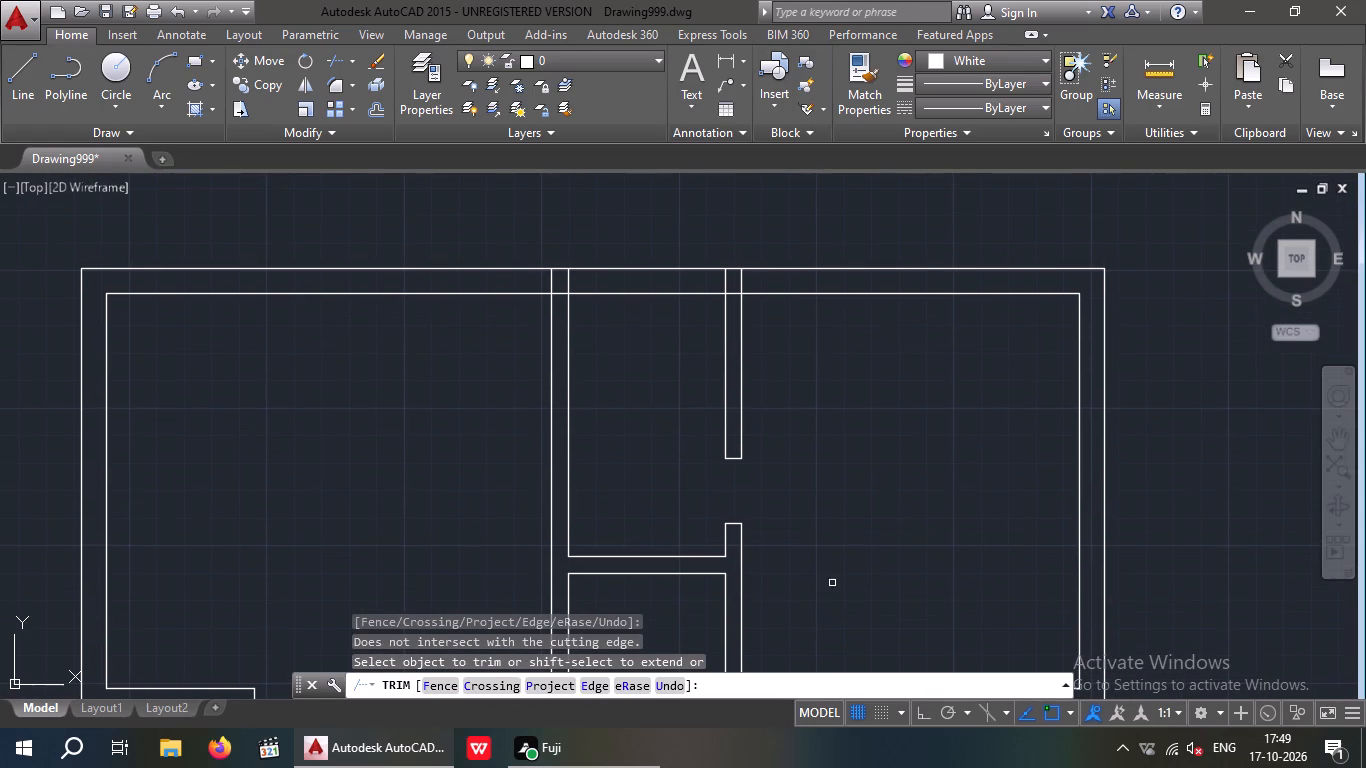
{"action": "scroll", "coordinate": [705, 275], "scroll_direction": "up", "scroll_amount": 2}
{"action": "left_click_drag", "start_coordinate": [866, 275], "coordinate": [685, 281]}
{"action": "left_click", "coordinate": [680, 282]}
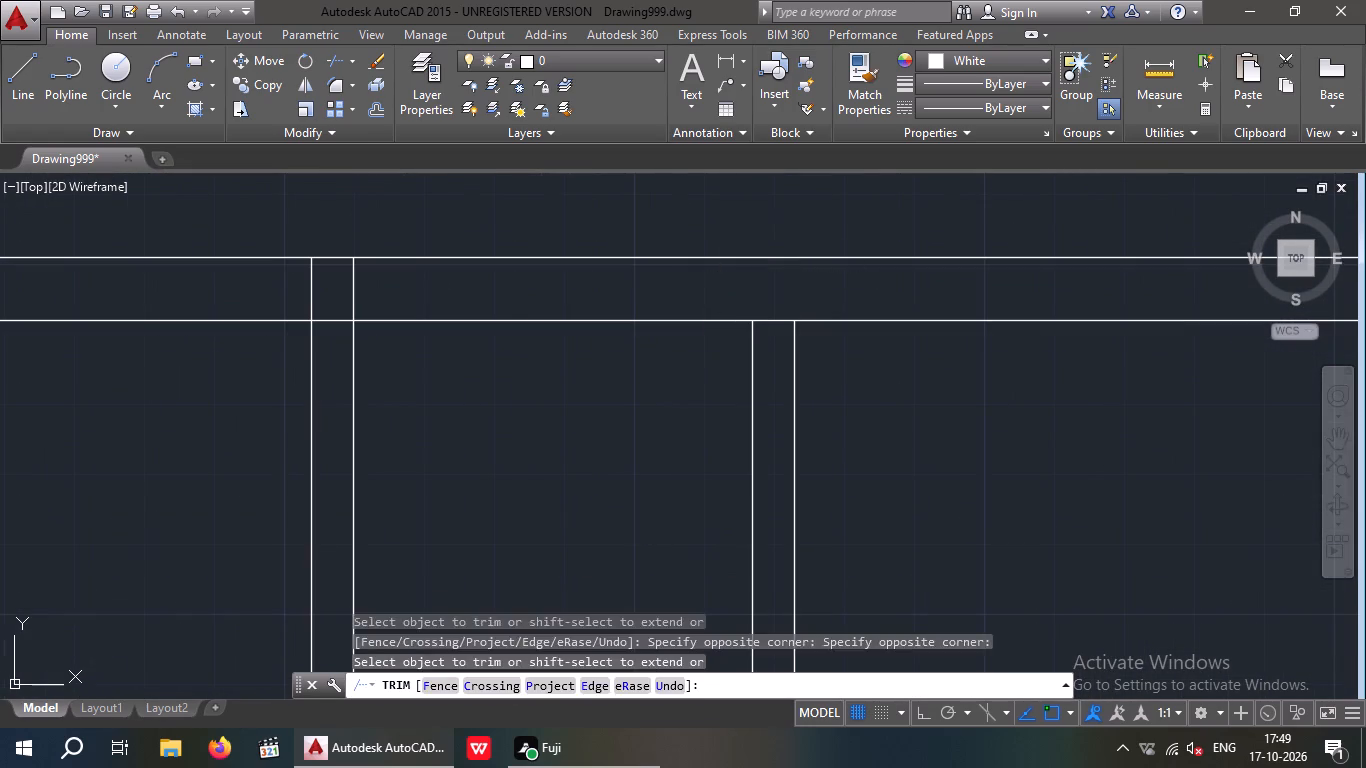
{"action": "left_click_drag", "start_coordinate": [440, 287], "coordinate": [301, 290]}
{"action": "left_click", "coordinate": [291, 290]}
{"action": "left_click", "coordinate": [332, 322]}
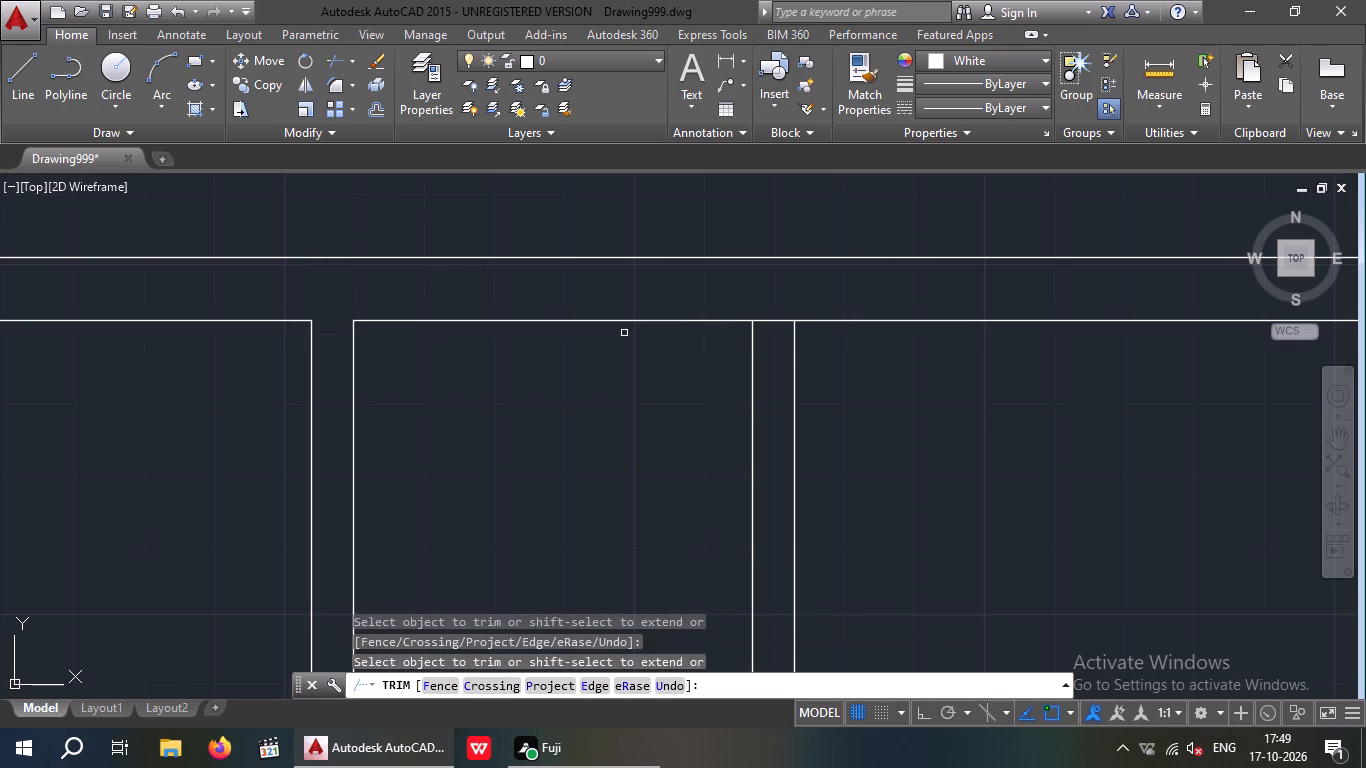
{"action": "left_click", "coordinate": [773, 322]}
{"action": "scroll", "coordinate": [770, 326], "scroll_direction": "down", "scroll_amount": 1}
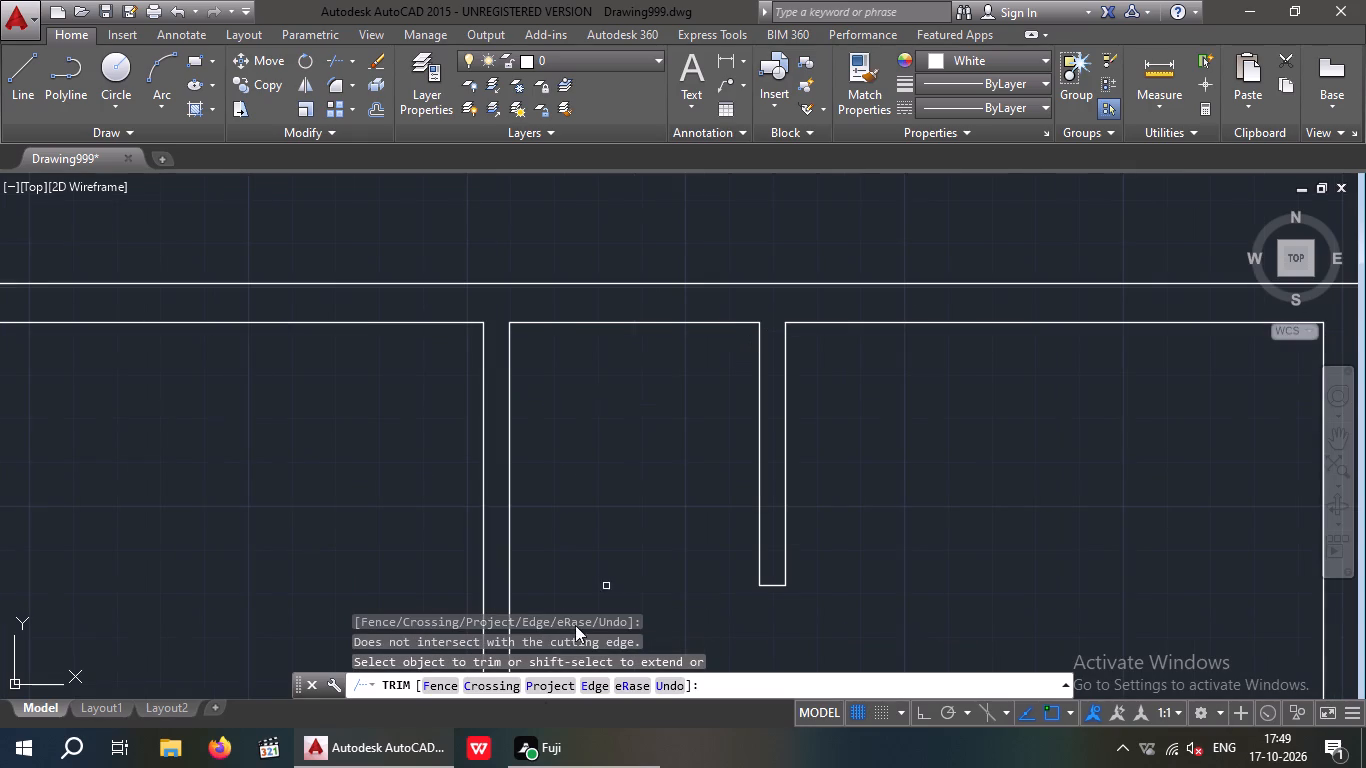
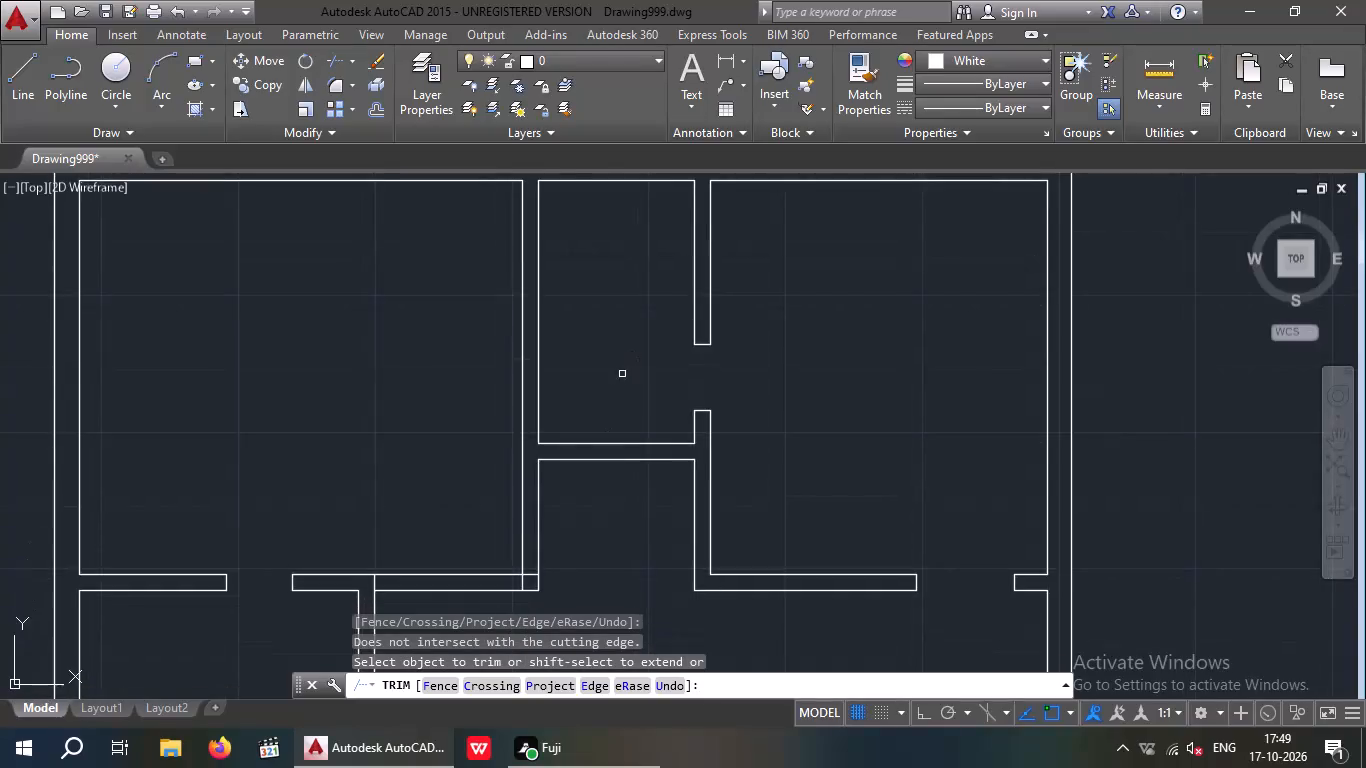
Offset the west face of the central bay's west partition 1' to the west to mark the door jamb.
{"action": "scroll", "coordinate": [623, 389], "scroll_direction": "down", "scroll_amount": 1}
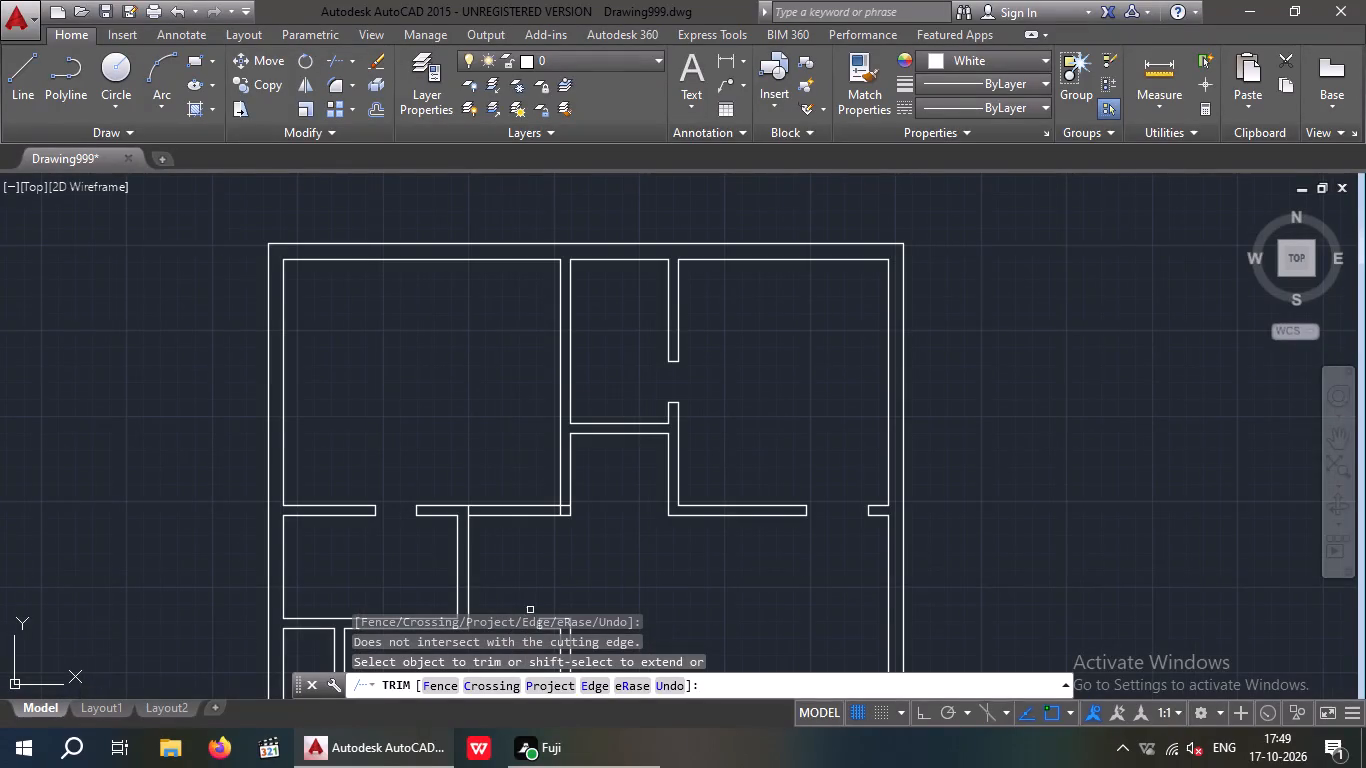
{"action": "scroll", "coordinate": [549, 501], "scroll_direction": "up", "scroll_amount": 3}
{"action": "key", "text": "Escape"}
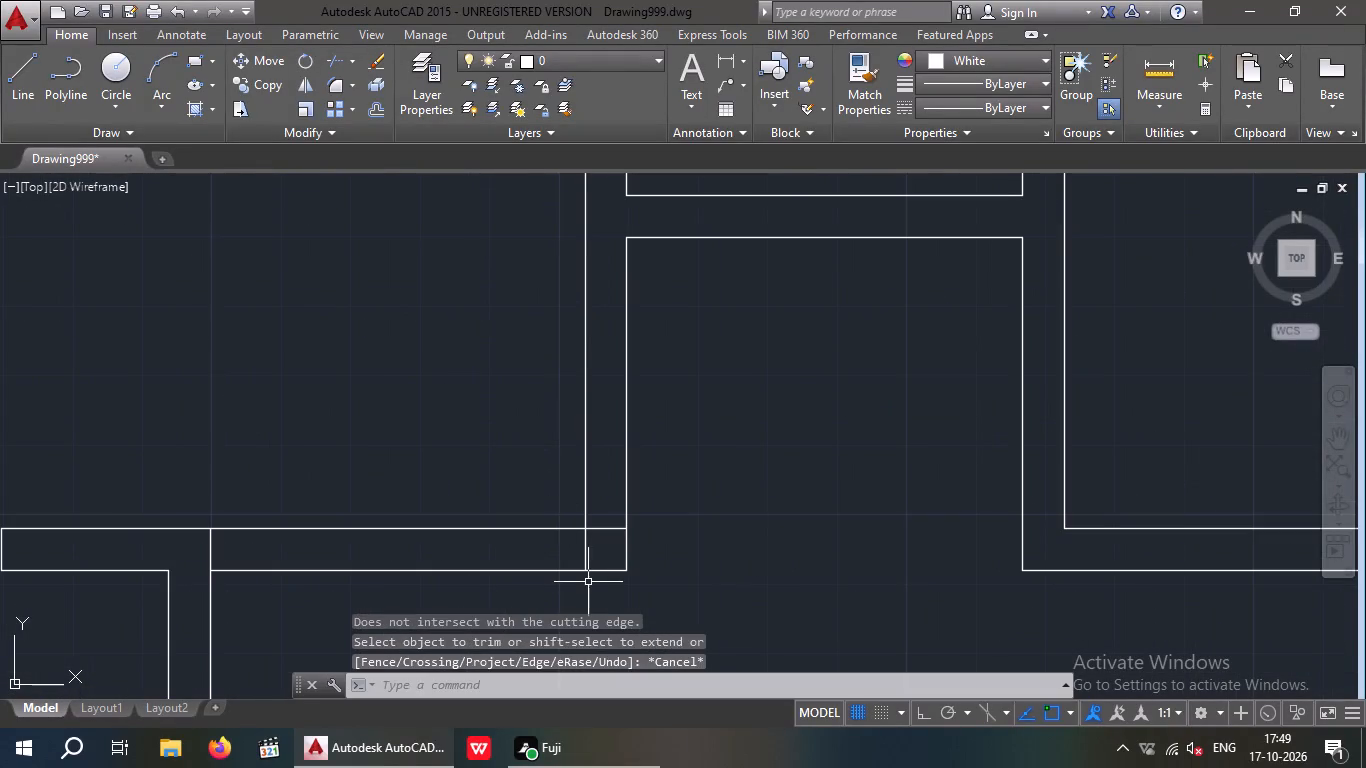
{"action": "key", "text": "Escape"}
{"action": "key", "text": "o"}
{"action": "key", "text": "Return"}
{"action": "key", "text": "1"}
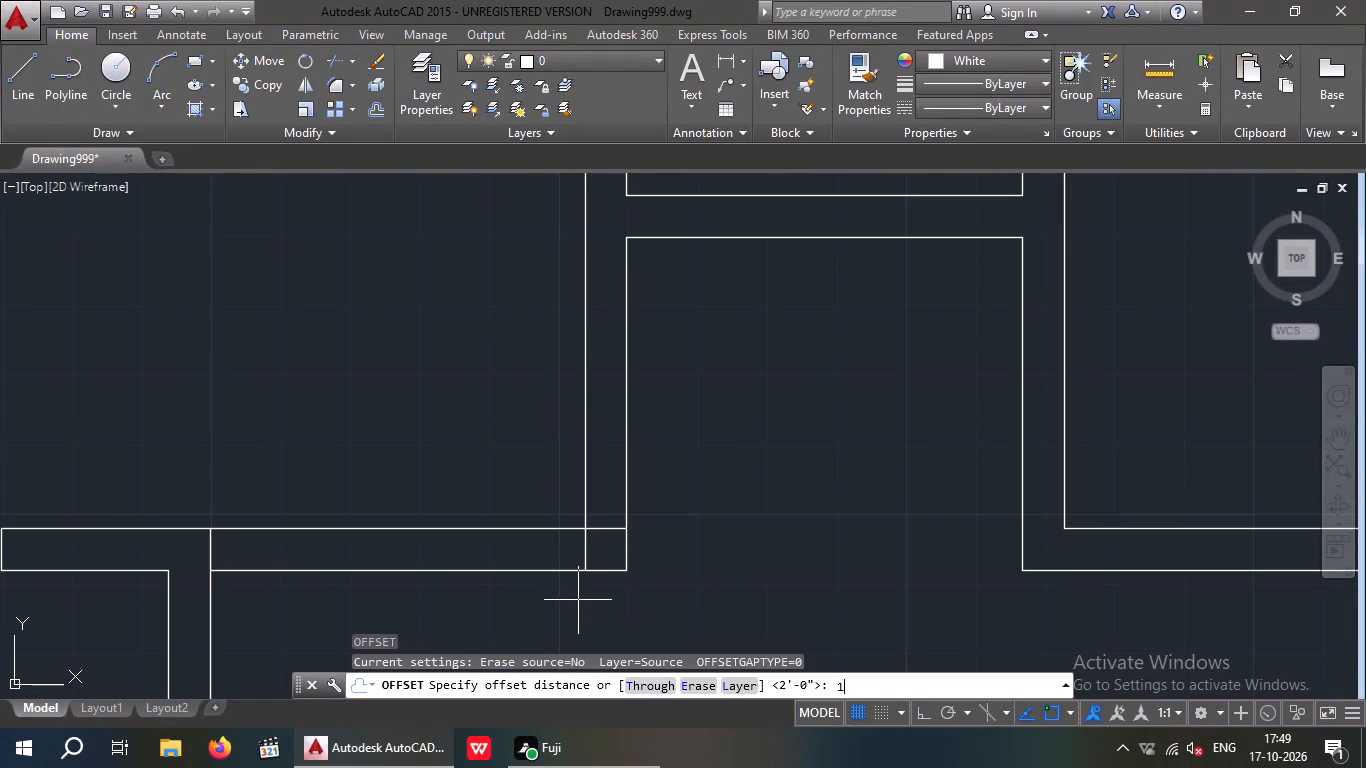
{"action": "key", "text": "apostrophe"}
{"action": "key", "text": "Return"}
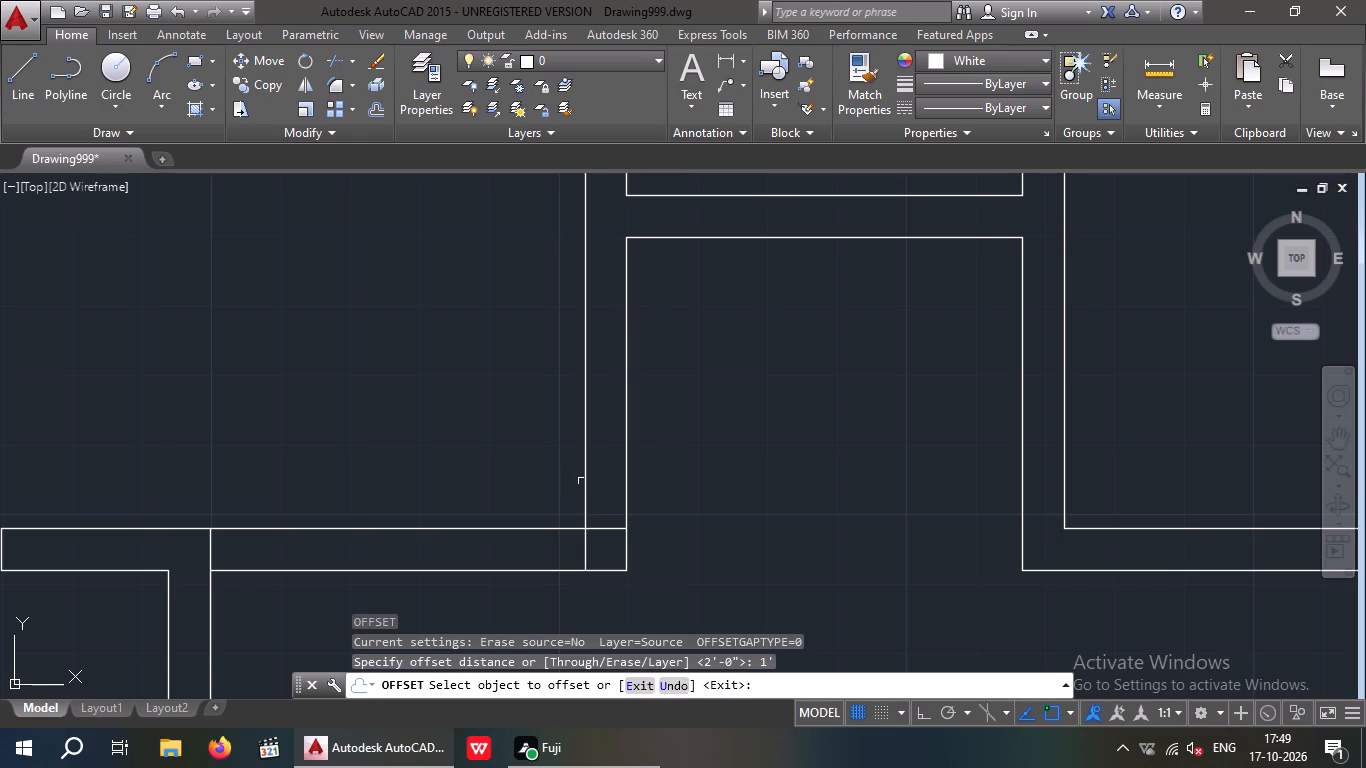
{"action": "left_click_drag", "start_coordinate": [584, 479], "coordinate": [551, 490]}
{"action": "left_click", "coordinate": [546, 490]}
{"action": "key", "text": "Escape"}
{"action": "key", "text": "Escape"}
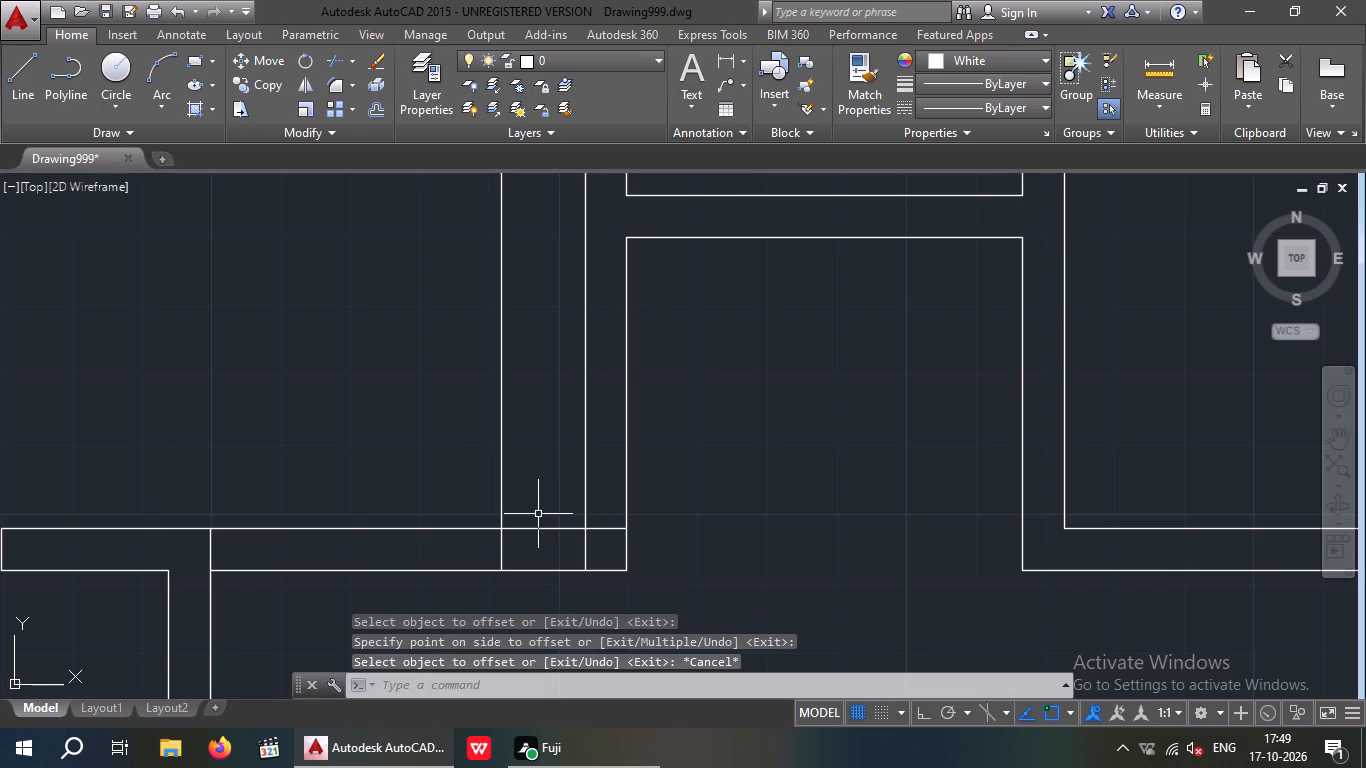
Offset the new jamb line 3' further west to mark the door opening's width.
{"action": "key", "text": "o"}
{"action": "key", "text": "Return"}
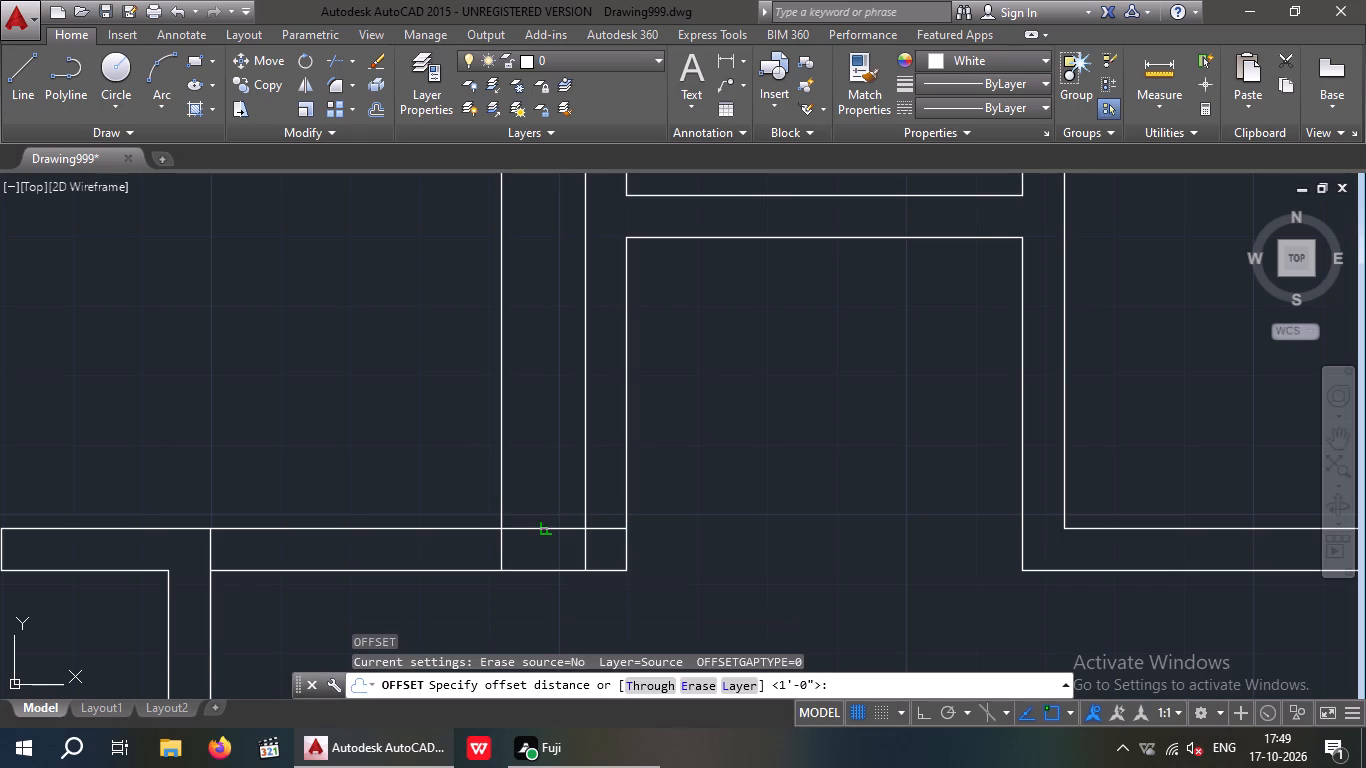
{"action": "key", "text": "3"}
{"action": "key", "text": "apostrophe"}
{"action": "key", "text": "Return"}
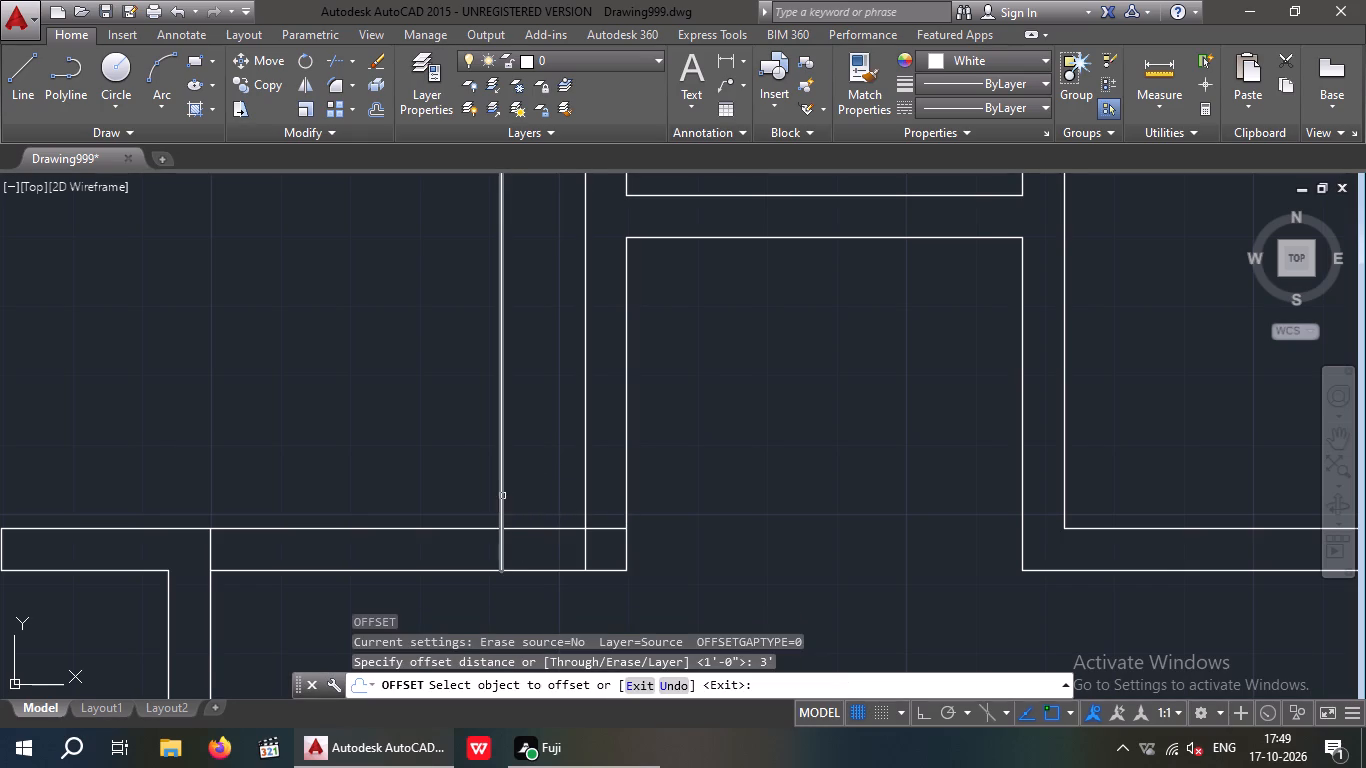
{"action": "left_click_drag", "start_coordinate": [502, 496], "coordinate": [474, 500]}
{"action": "left_click", "coordinate": [418, 495]}
{"action": "key", "text": "Escape"}
{"action": "key", "text": "Escape"}
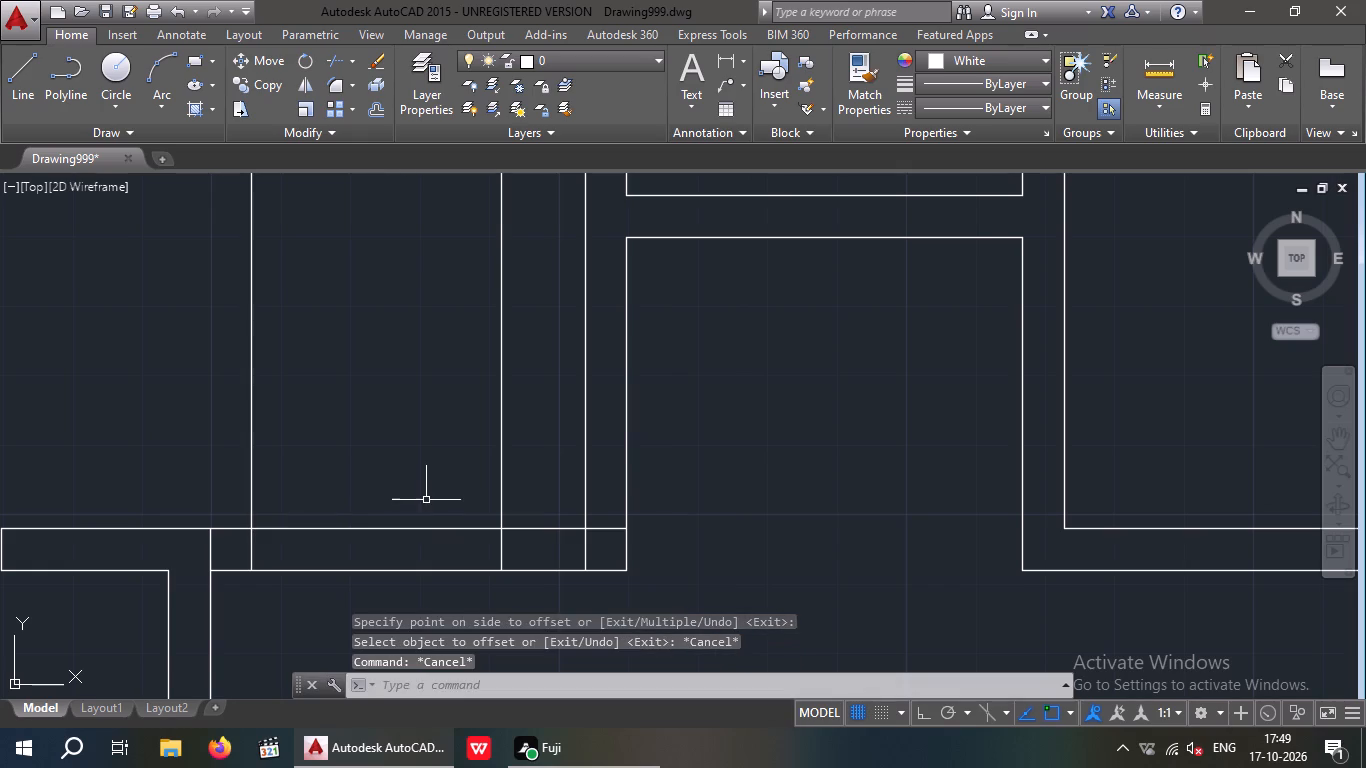
Trim the portions of the two offset lines that extend north of the northwest room's south partition.
{"action": "key", "text": "t"}
{"action": "key", "text": "r"}
{"action": "key", "text": "space"}
{"action": "key", "text": "space"}
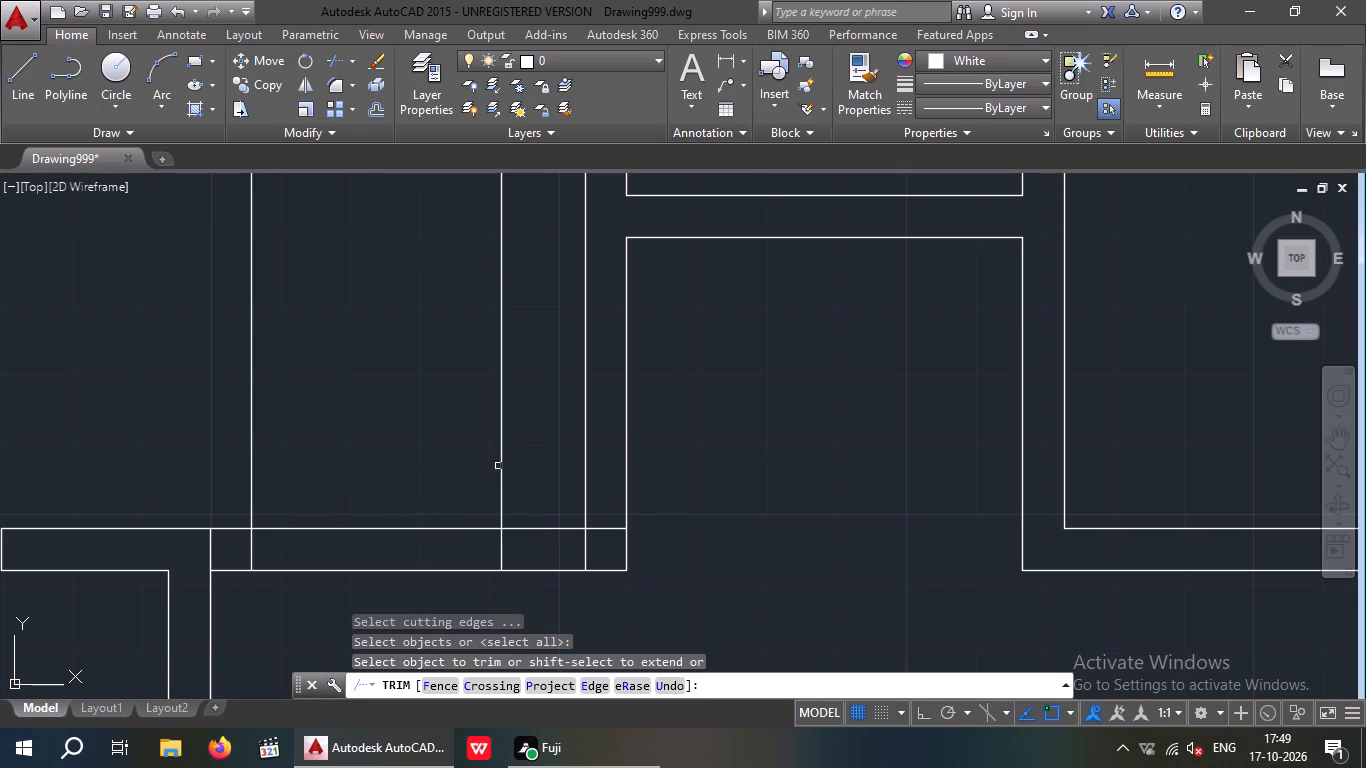
{"action": "left_click_drag", "start_coordinate": [532, 410], "coordinate": [399, 423]}
{"action": "left_click", "coordinate": [221, 433]}
Trim the overlapping lines where the northwest room's south partition meets the central bay's west partition.
{"action": "scroll", "coordinate": [562, 540], "scroll_direction": "up", "scroll_amount": 2}
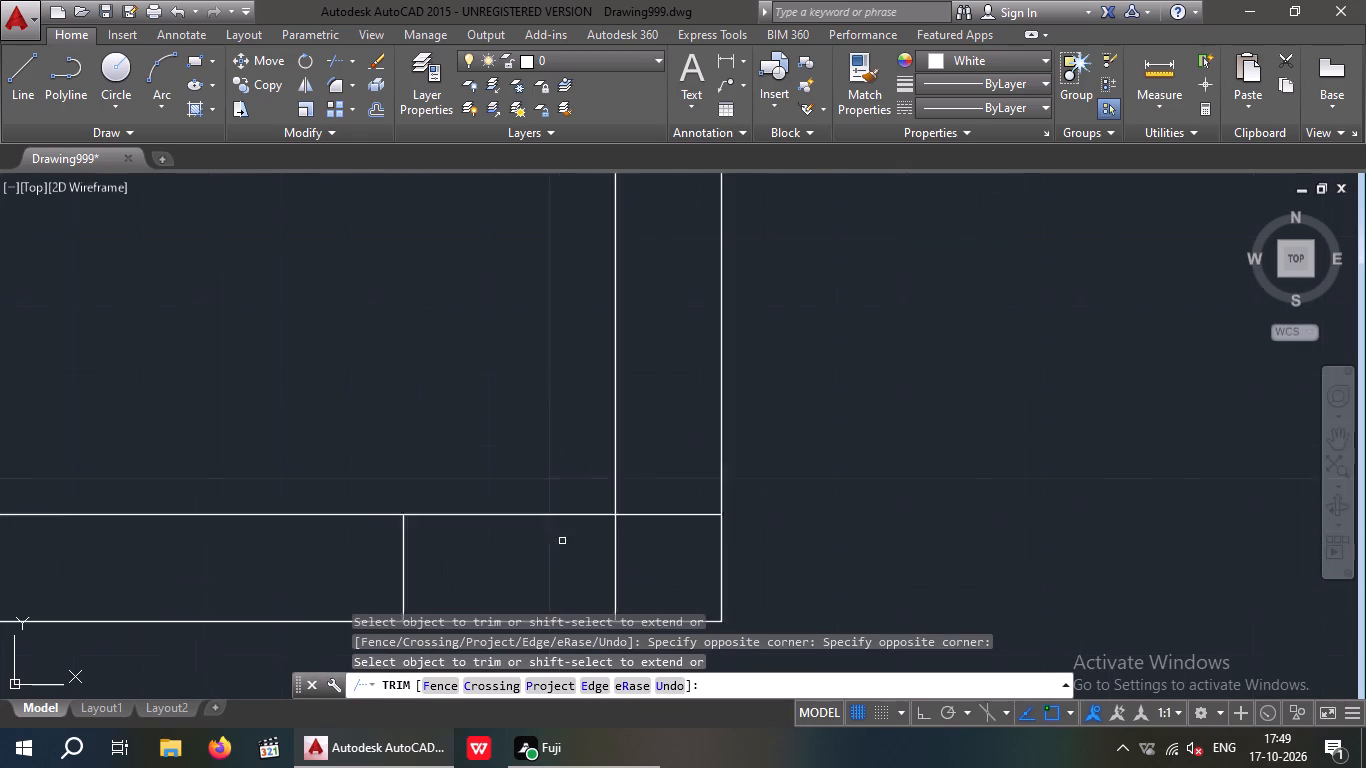
{"action": "scroll", "coordinate": [562, 541], "scroll_direction": "up", "scroll_amount": 1}
{"action": "left_click_drag", "start_coordinate": [713, 465], "coordinate": [723, 568]}
{"action": "left_click", "coordinate": [703, 568]}
{"action": "left_click_drag", "start_coordinate": [727, 549], "coordinate": [565, 604]}
{"action": "left_click", "coordinate": [565, 604]}
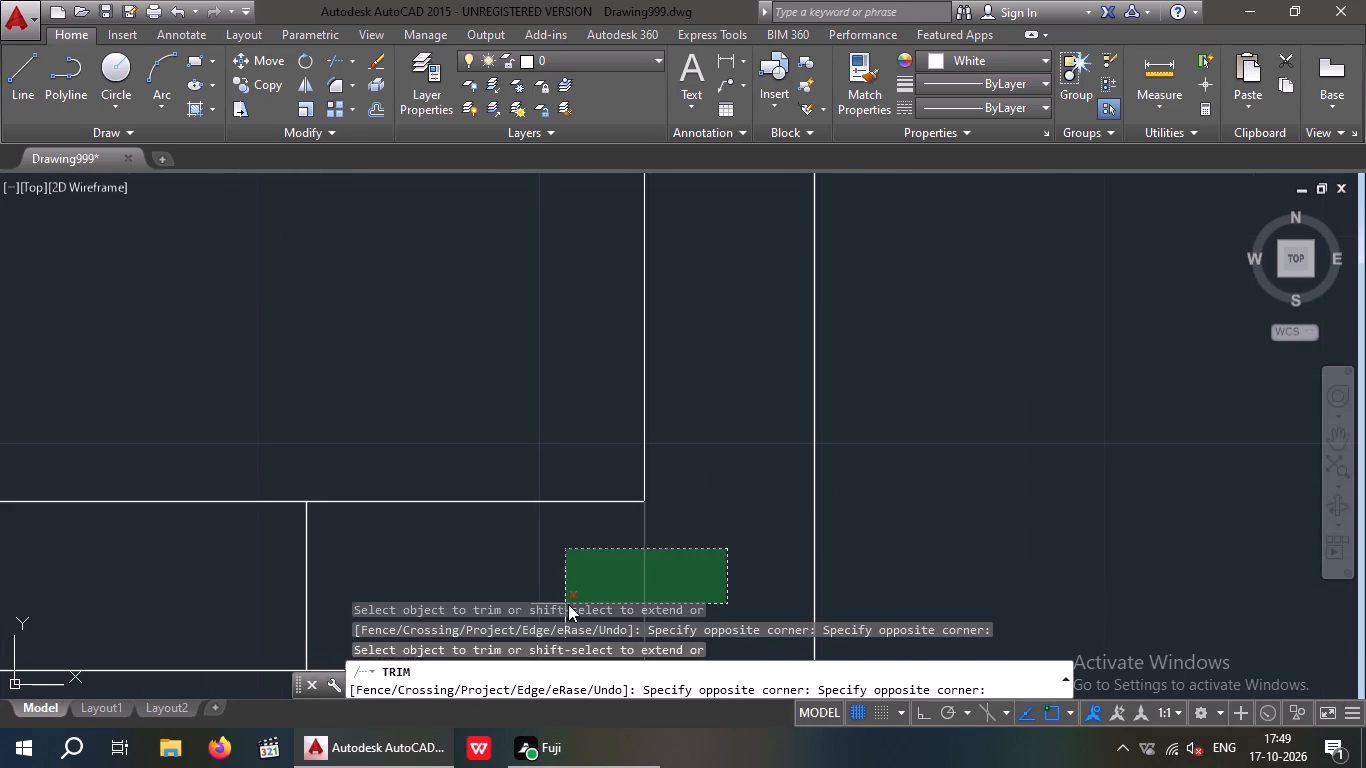
{"action": "scroll", "coordinate": [581, 592], "scroll_direction": "down", "scroll_amount": 3}
{"action": "left_click", "coordinate": [565, 595]}
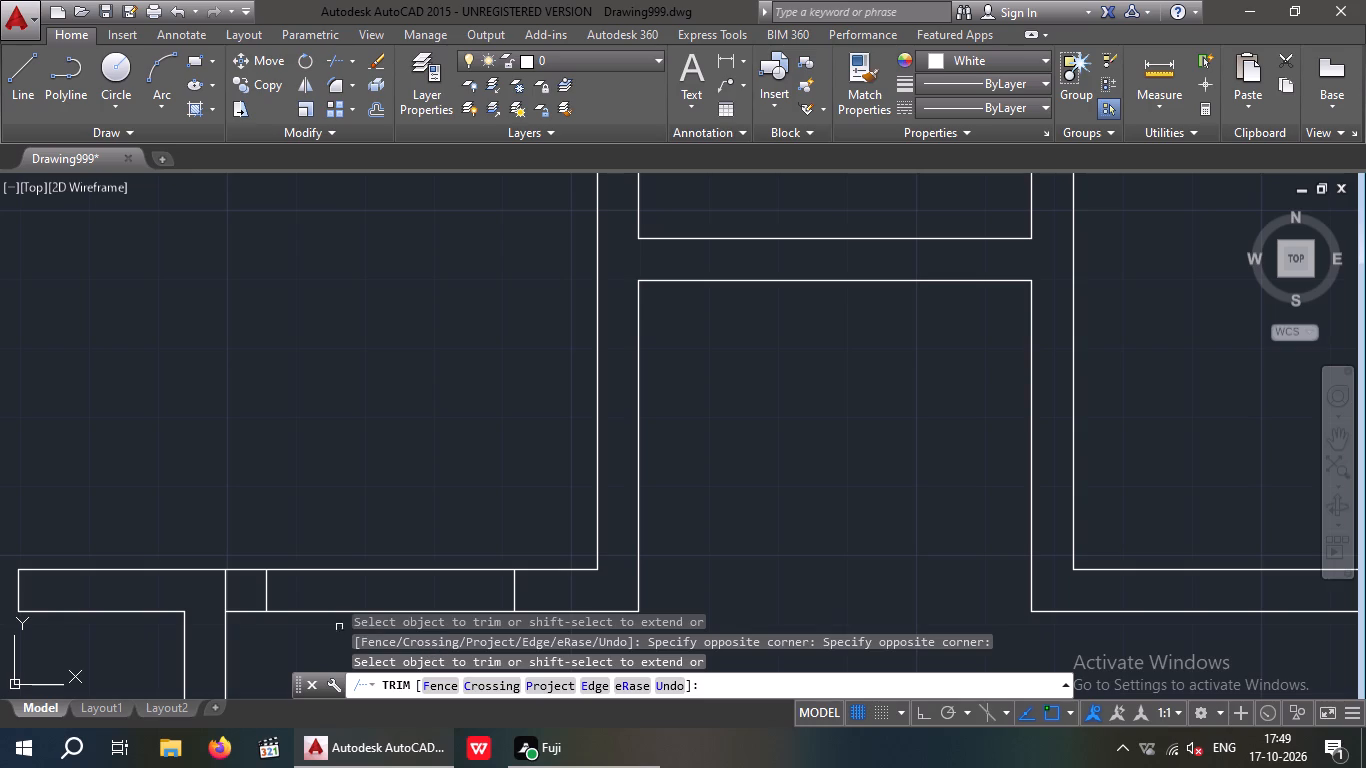
Trim the partition lines between the jambs to cut the 3' opening, and remove the leftover line across the adjacent wall junction.
{"action": "left_click_drag", "start_coordinate": [327, 636], "coordinate": [327, 611]}
{"action": "left_click", "coordinate": [356, 545]}
{"action": "left_click", "coordinate": [223, 592]}
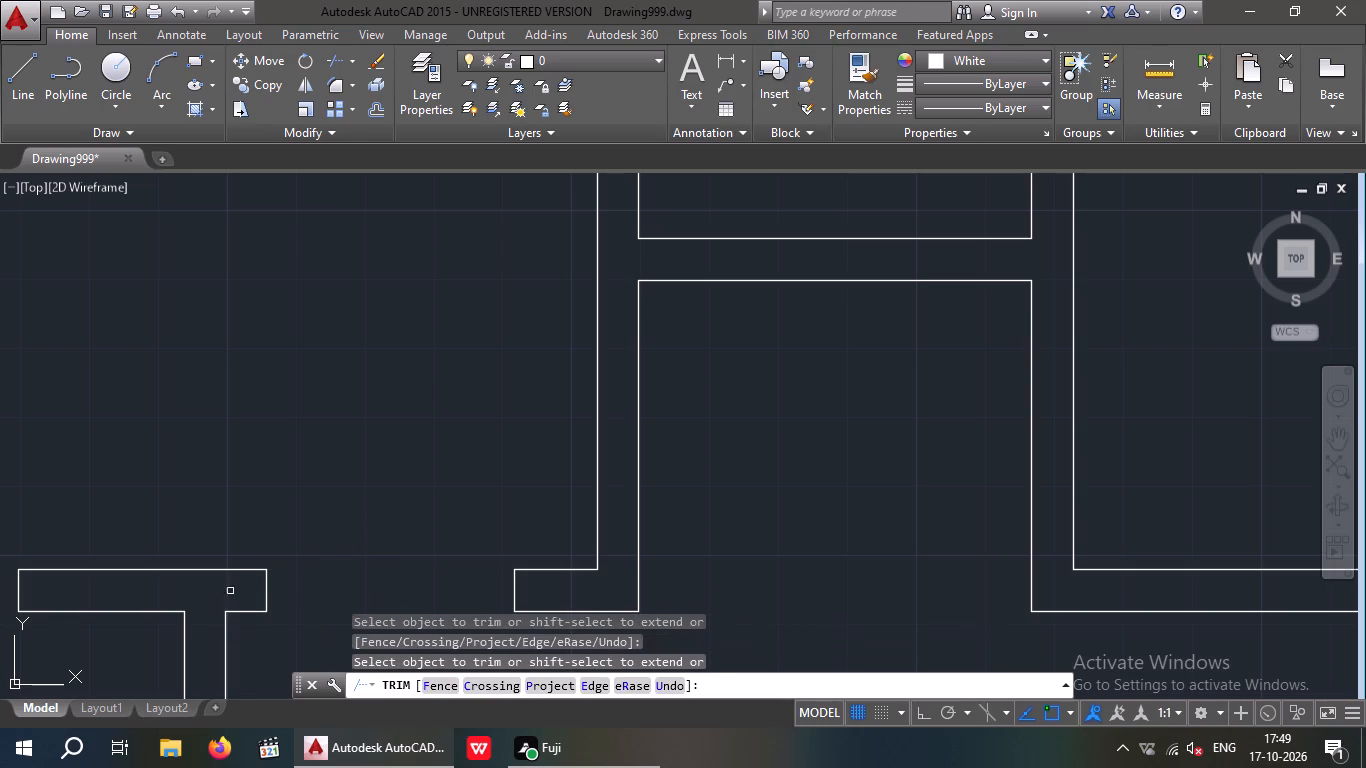
{"action": "scroll", "coordinate": [276, 551], "scroll_direction": "down", "scroll_amount": 2}
{"action": "middle_click_drag", "start_coordinate": [339, 584], "coordinate": [337, 480]}
{"action": "scroll", "coordinate": [347, 449], "scroll_direction": "down", "scroll_amount": 2}
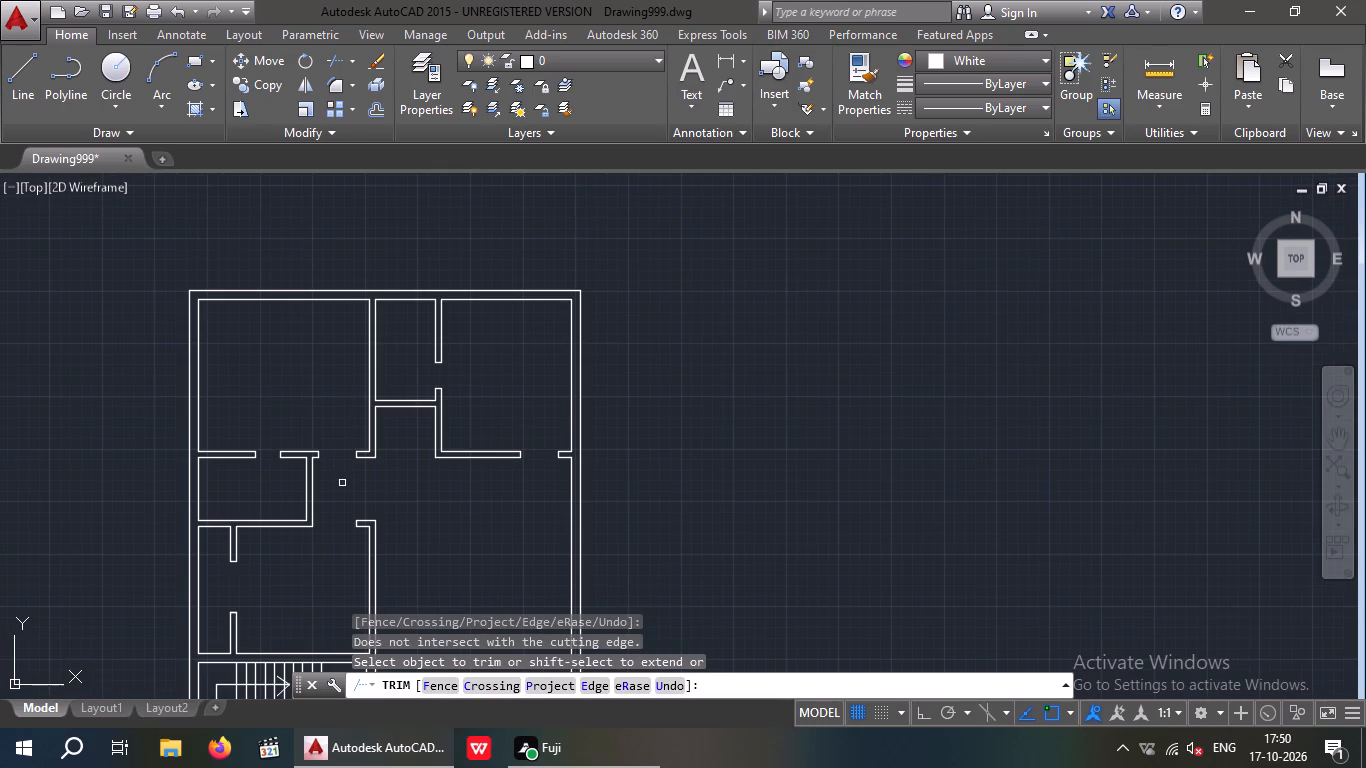
Save the drawing.
{"action": "key", "text": "ctrl+s"}
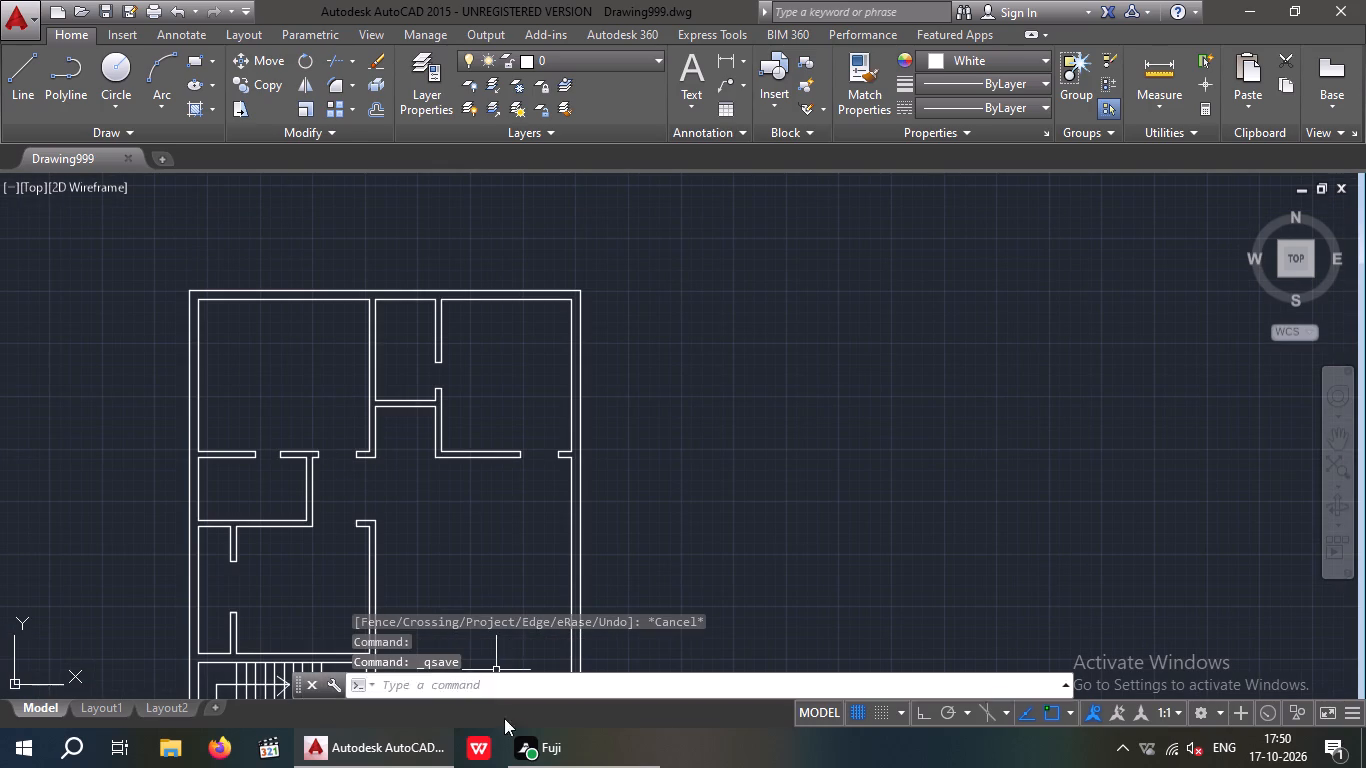
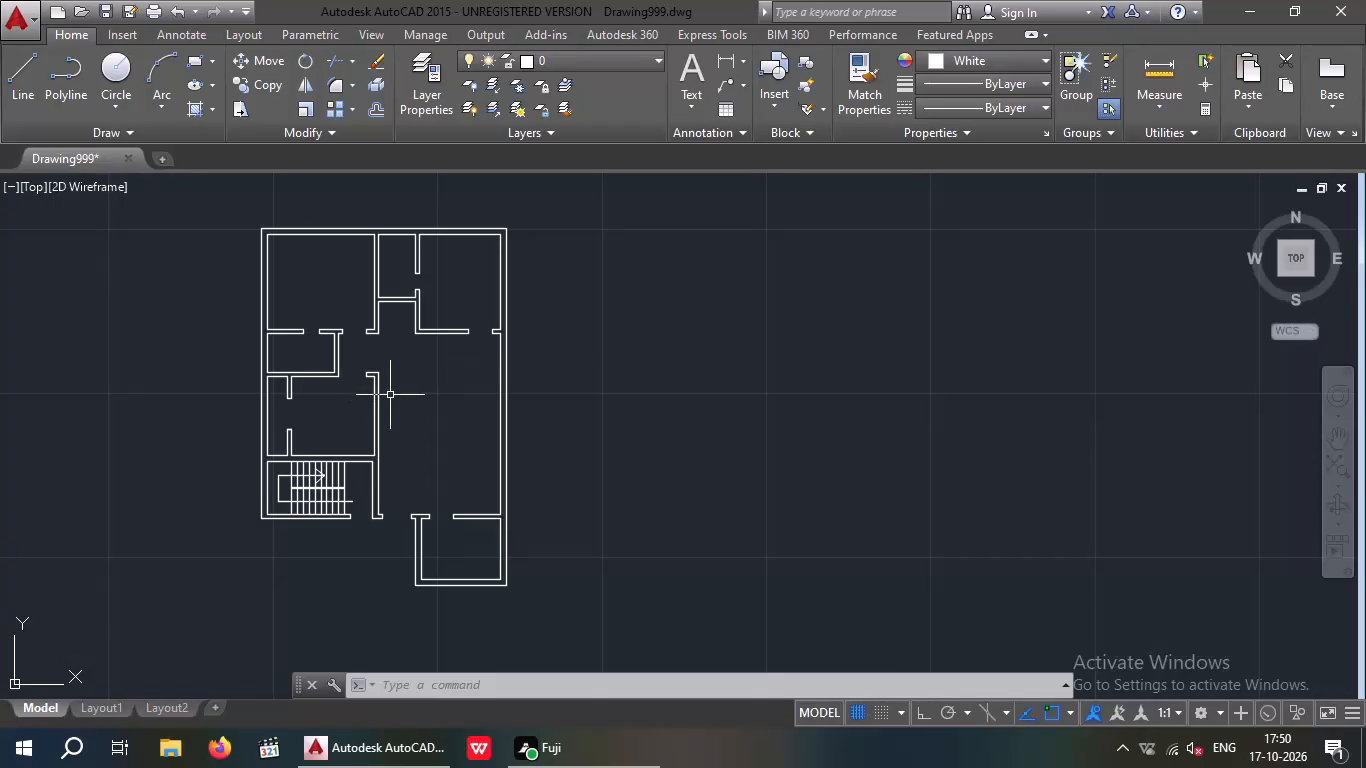
Copy the entire floor plan, using its northeast corner as base point, and place the duplicate in the empty space to the east.
{"action": "middle_click_drag", "start_coordinate": [407, 427], "coordinate": [413, 459]}
{"action": "scroll", "coordinate": [418, 449], "scroll_direction": "down", "scroll_amount": 1}
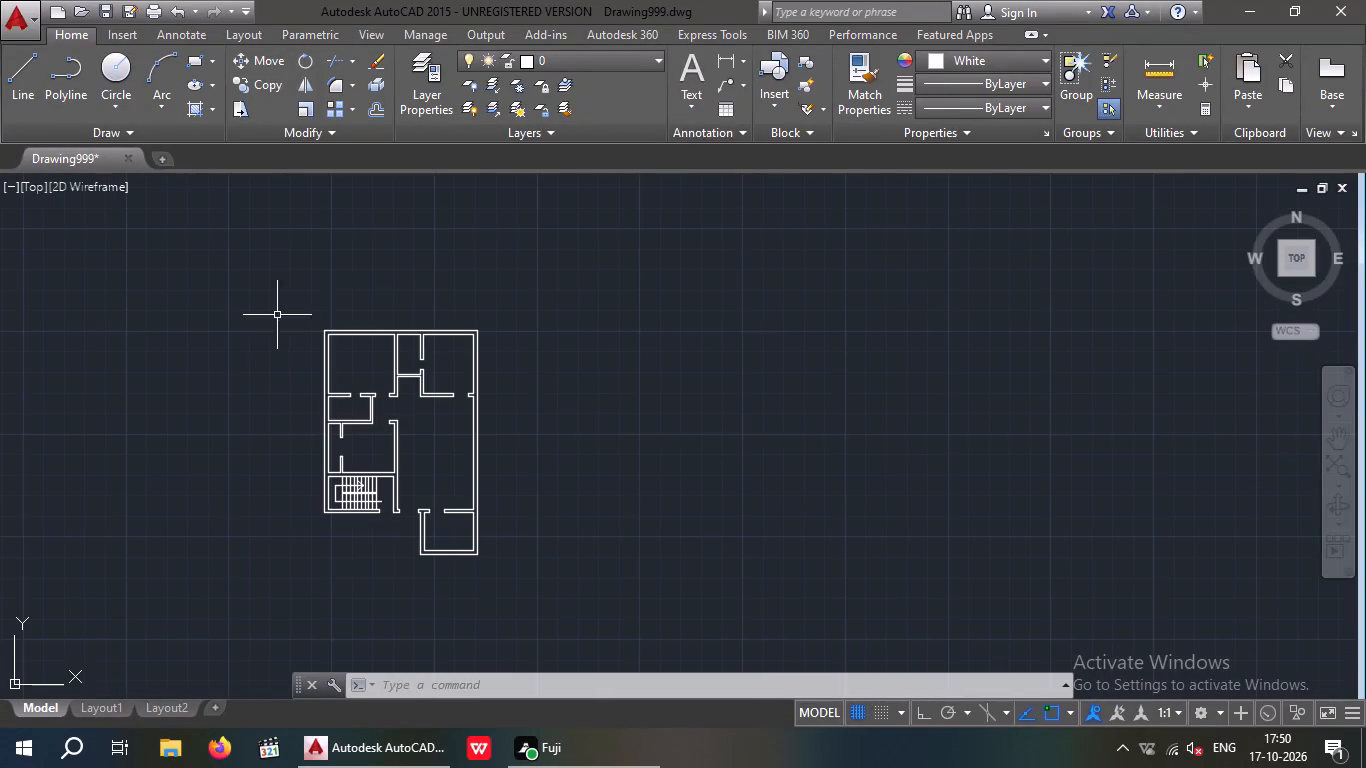
{"action": "left_click_drag", "start_coordinate": [287, 296], "coordinate": [322, 305]}
{"action": "left_click", "coordinate": [528, 596]}
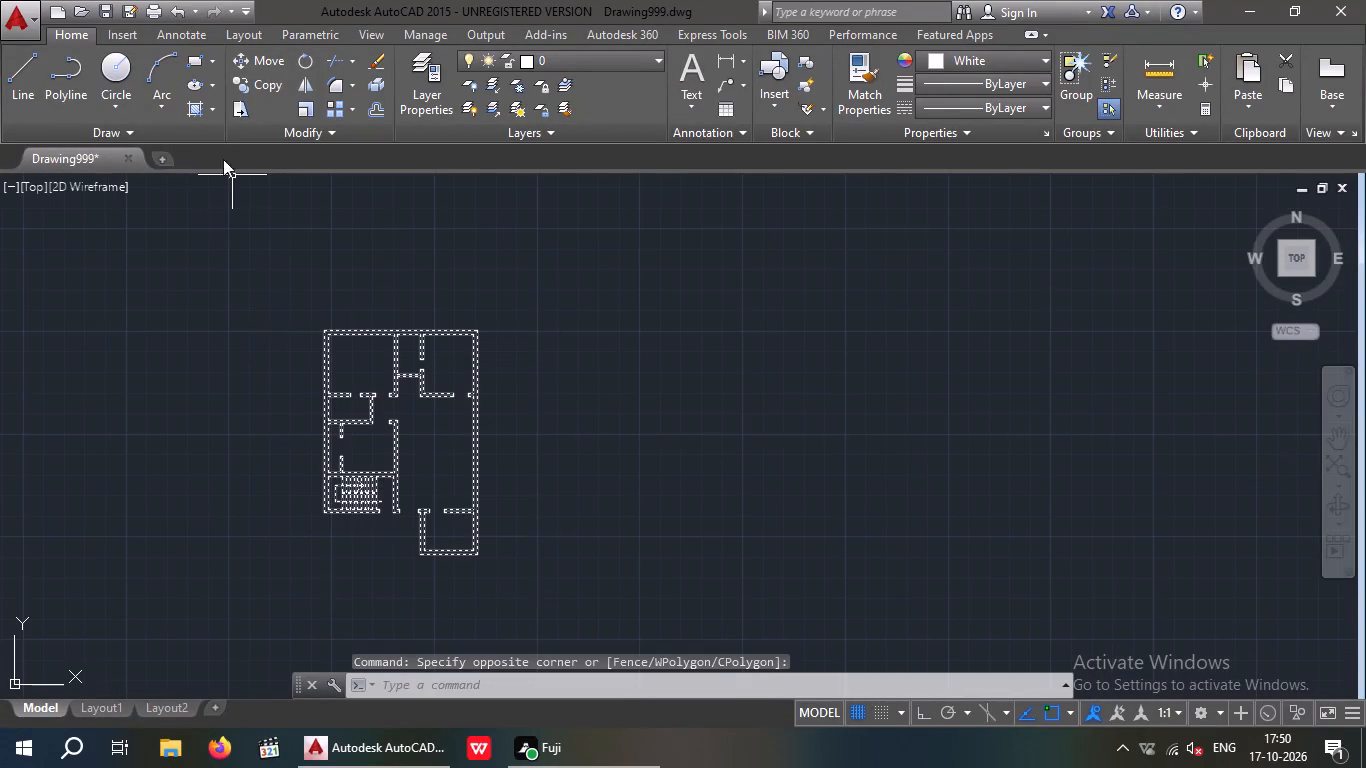
{"action": "left_click", "coordinate": [270, 88]}
{"action": "scroll", "coordinate": [477, 317], "scroll_direction": "up", "scroll_amount": 1}
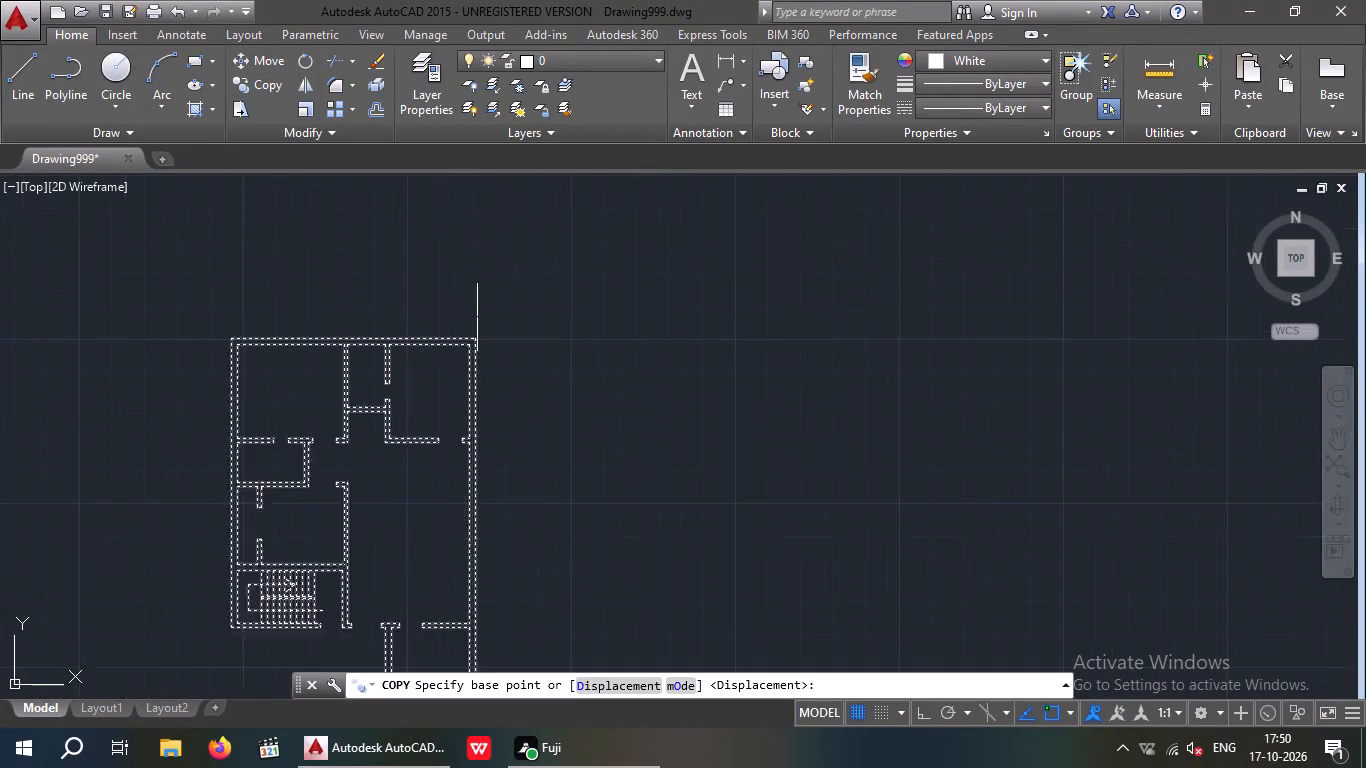
{"action": "scroll", "coordinate": [477, 317], "scroll_direction": "up", "scroll_amount": 1}
{"action": "left_click", "coordinate": [478, 348]}
{"action": "scroll", "coordinate": [532, 334], "scroll_direction": "down", "scroll_amount": 3}
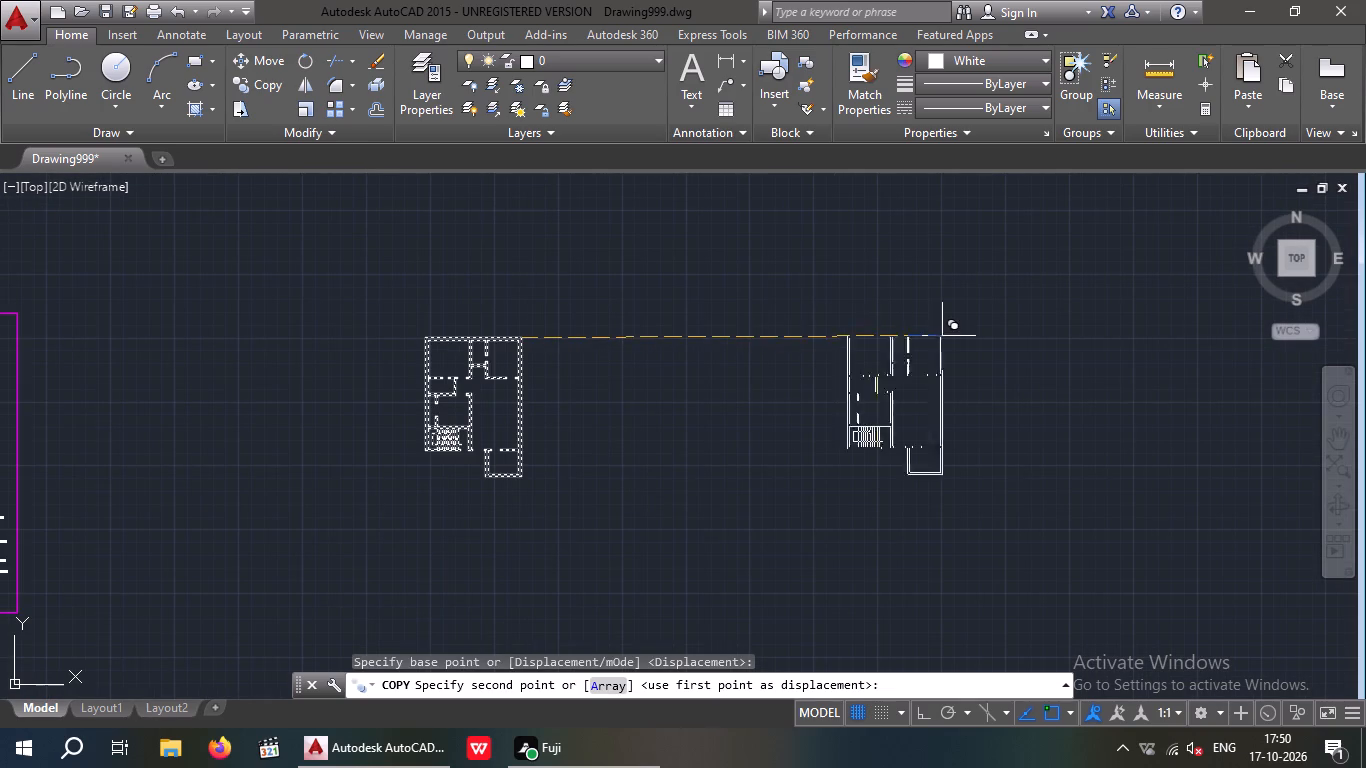
{"action": "left_click", "coordinate": [933, 345]}
{"action": "key", "text": "grave"}
{"action": "key", "text": "Escape"}
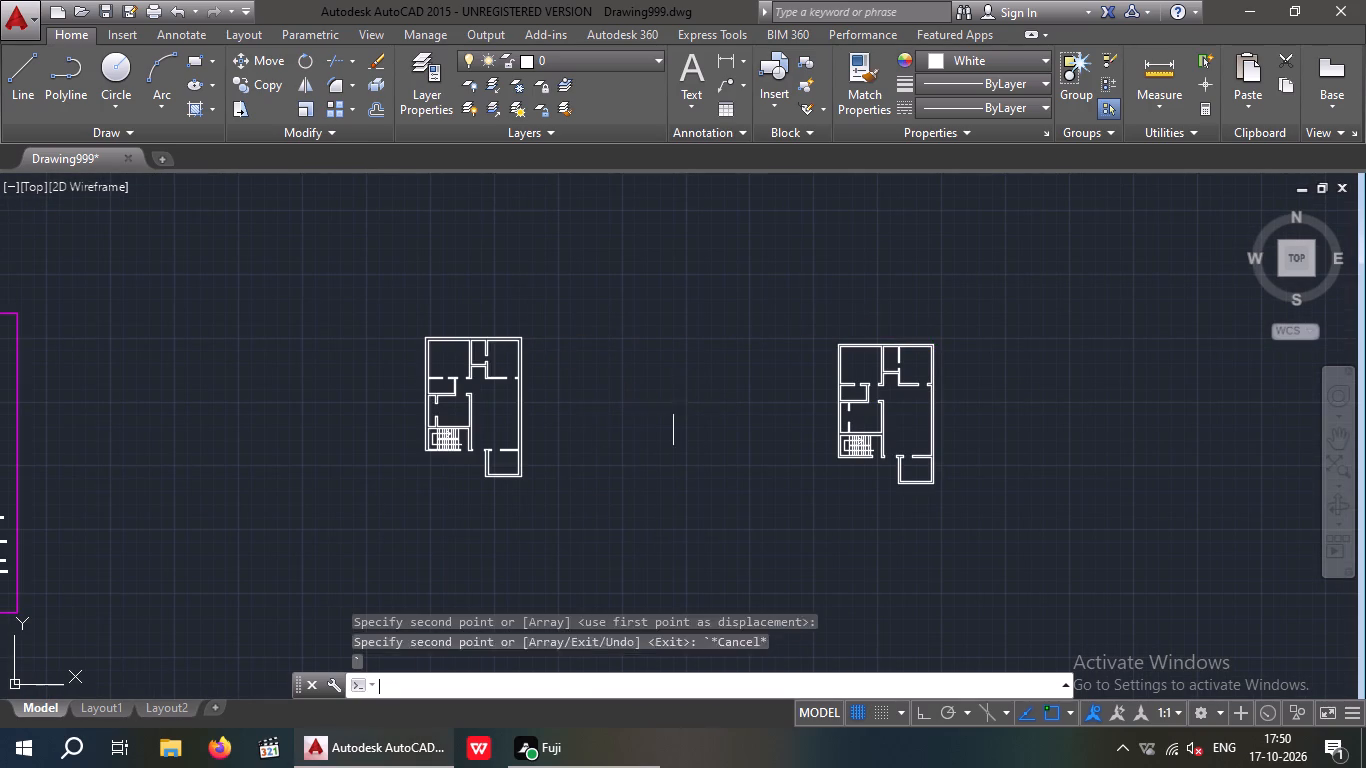
{"action": "key", "text": "Escape"}
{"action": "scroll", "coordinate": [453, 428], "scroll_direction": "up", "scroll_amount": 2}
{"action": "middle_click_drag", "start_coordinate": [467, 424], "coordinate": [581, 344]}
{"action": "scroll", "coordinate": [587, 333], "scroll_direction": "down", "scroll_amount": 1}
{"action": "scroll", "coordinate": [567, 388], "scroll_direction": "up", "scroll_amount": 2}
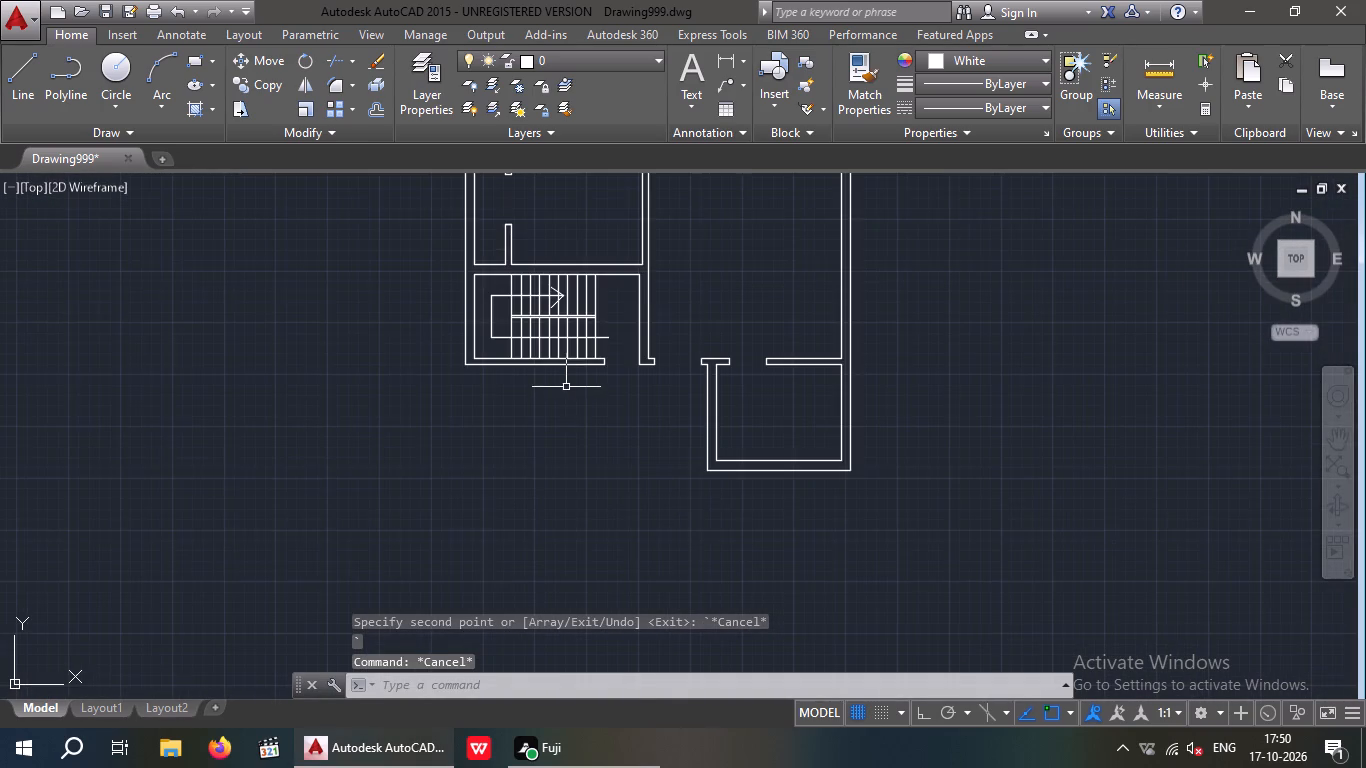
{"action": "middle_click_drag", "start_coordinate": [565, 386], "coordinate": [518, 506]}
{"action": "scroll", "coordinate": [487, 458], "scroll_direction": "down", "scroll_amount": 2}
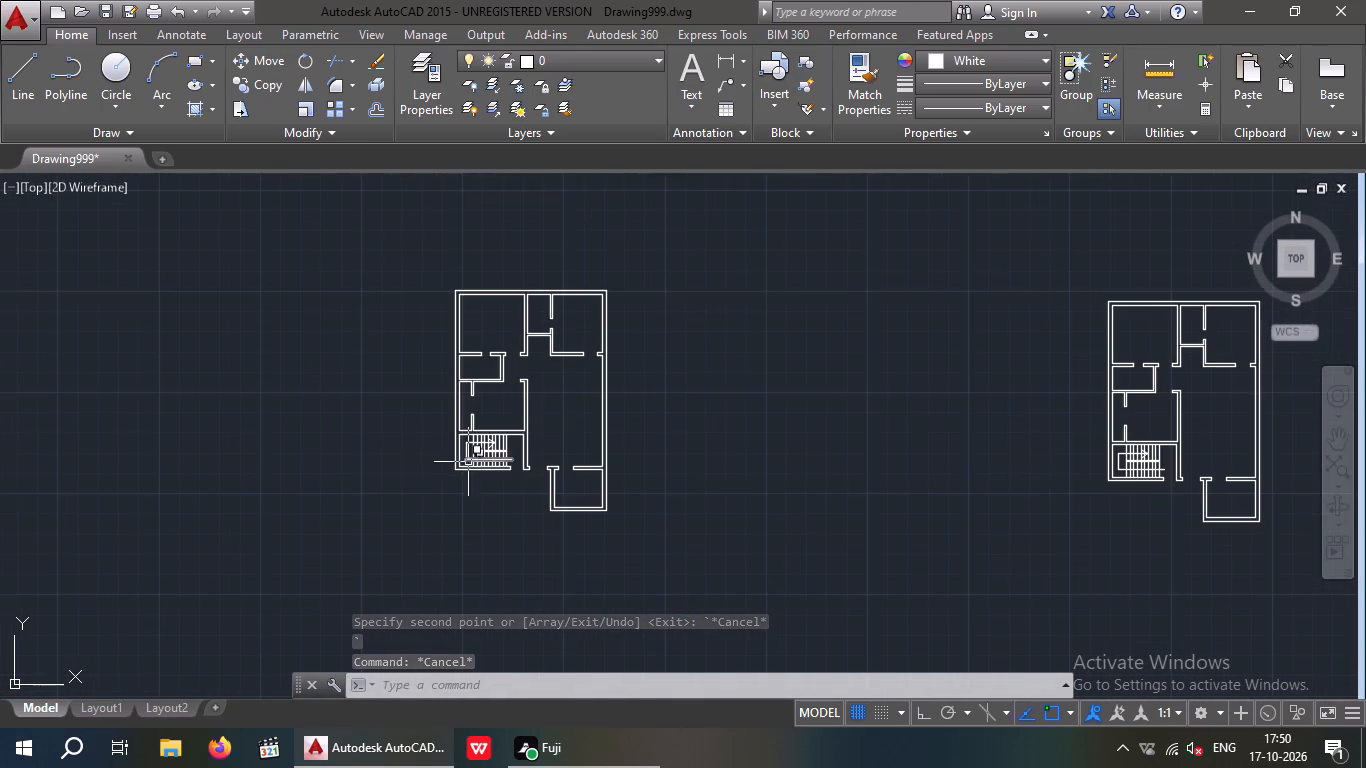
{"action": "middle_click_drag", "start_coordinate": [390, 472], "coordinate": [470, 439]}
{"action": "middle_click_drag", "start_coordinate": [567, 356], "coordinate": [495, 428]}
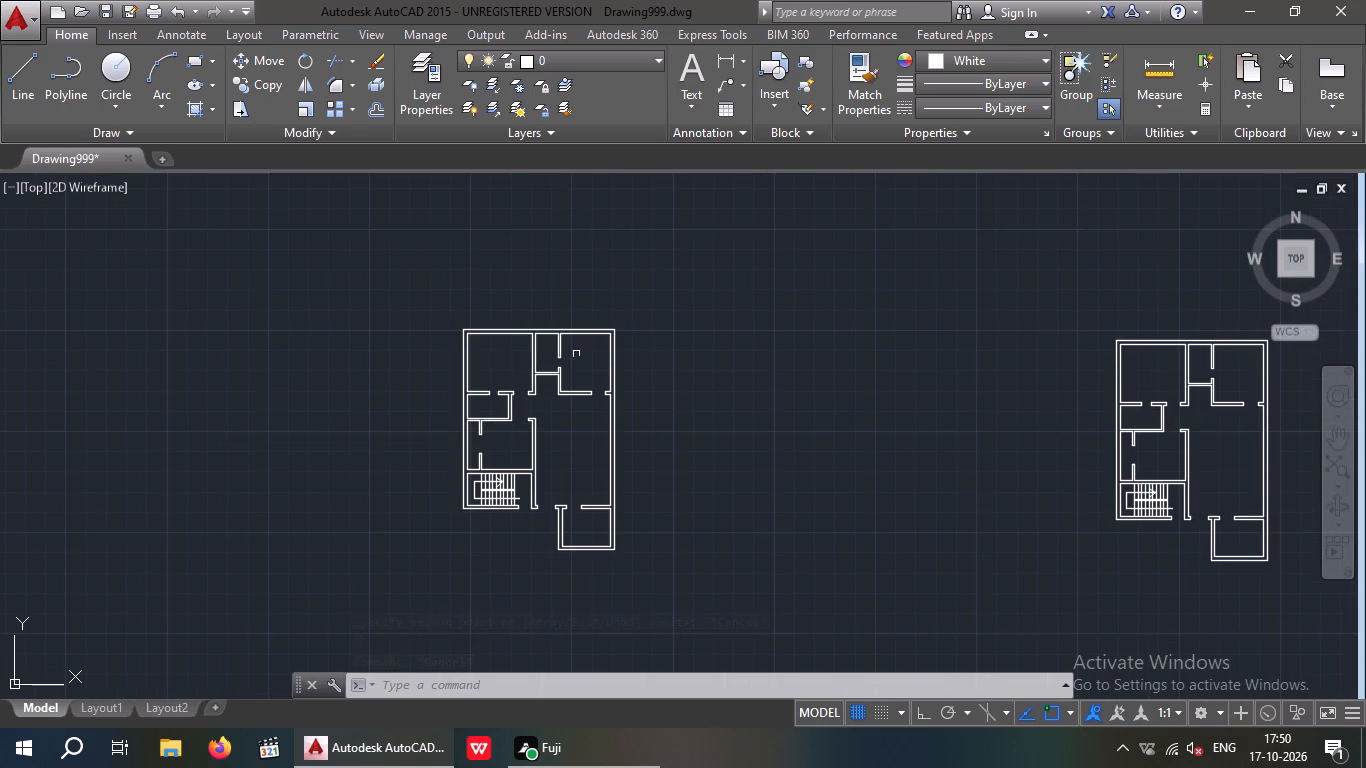
Draw lines across the west outer wall from its inner-face midpoints at the northwest room and at the small room directly south of it.
{"action": "scroll", "coordinate": [491, 359], "scroll_direction": "up", "scroll_amount": 2}
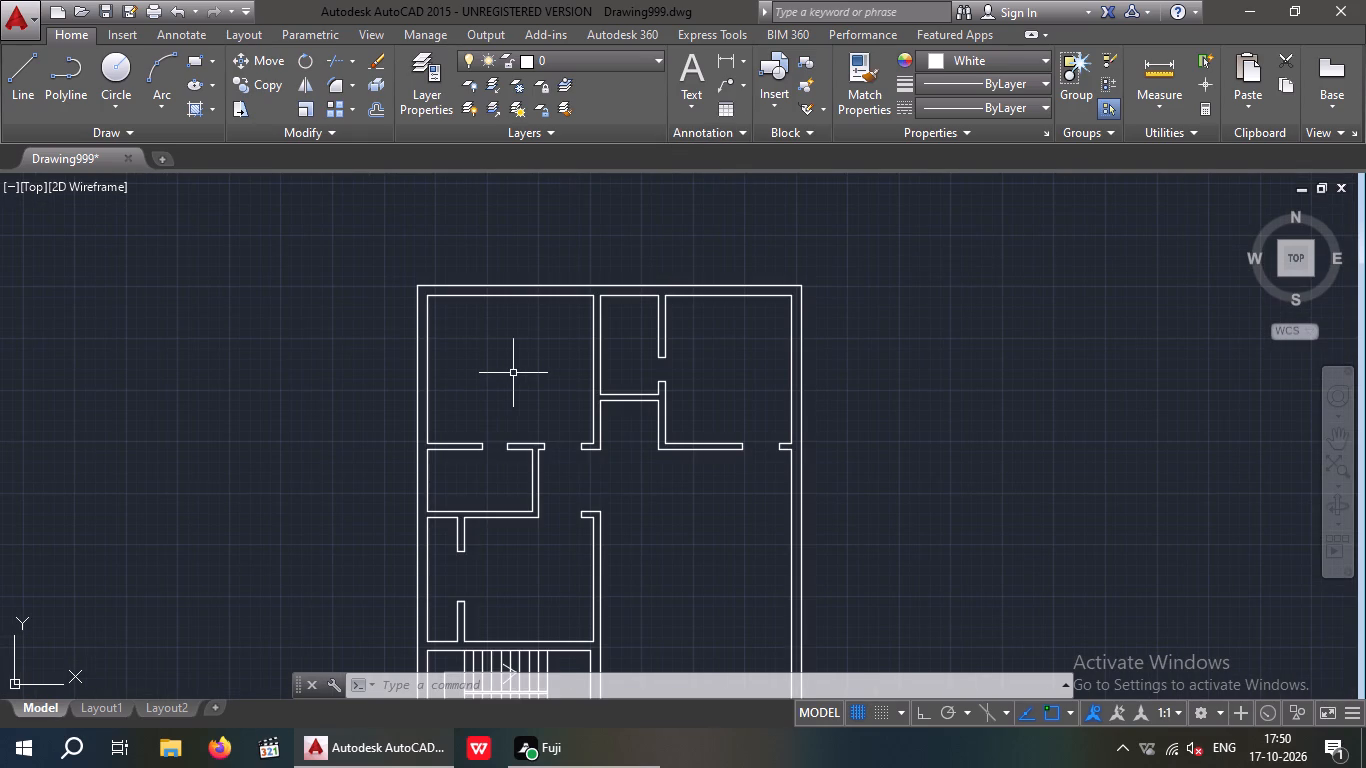
{"action": "key", "text": "l"}
{"action": "key", "text": "Return"}
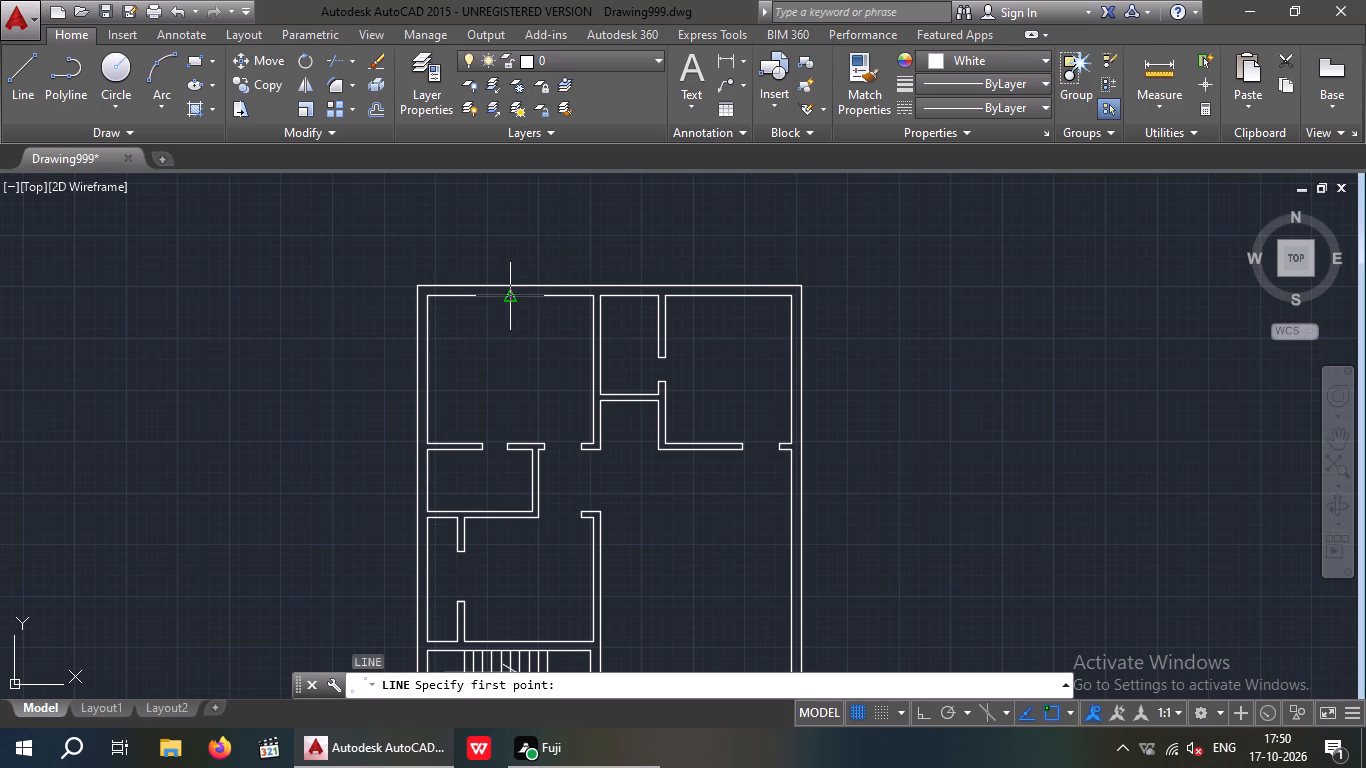
{"action": "scroll", "coordinate": [422, 368], "scroll_direction": "up", "scroll_amount": 2}
{"action": "left_click_drag", "start_coordinate": [422, 368], "coordinate": [385, 379]}
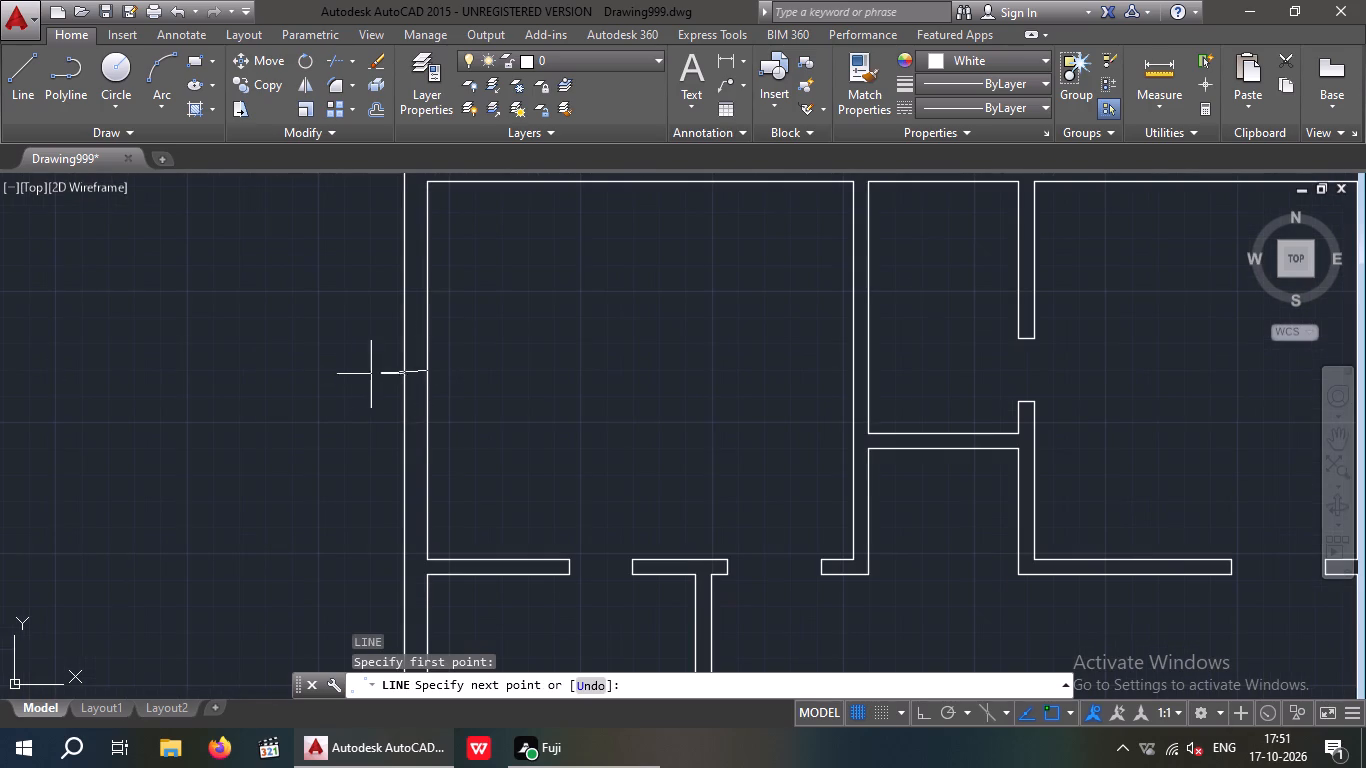
{"action": "left_click", "coordinate": [402, 369]}
{"action": "key", "text": "space"}
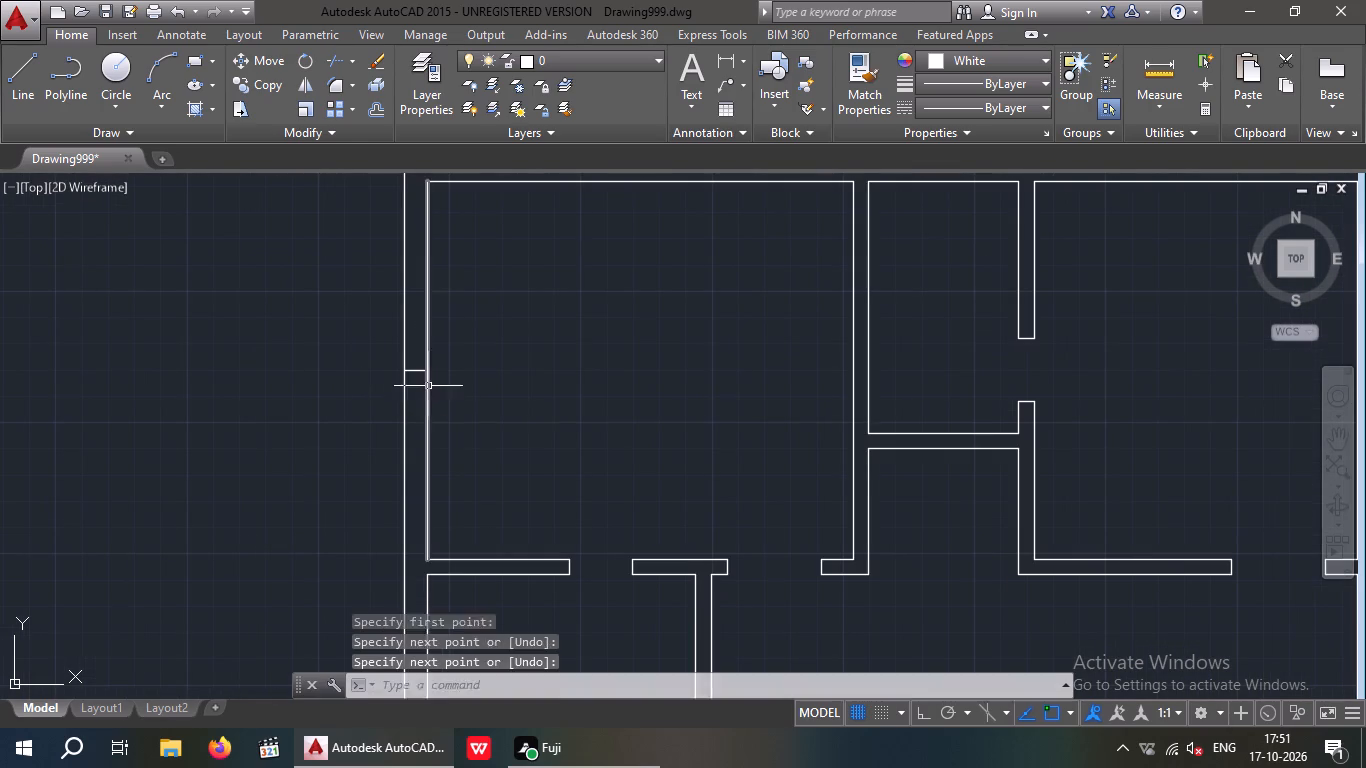
{"action": "scroll", "coordinate": [442, 380], "scroll_direction": "down", "scroll_amount": 3}
{"action": "scroll", "coordinate": [432, 466], "scroll_direction": "up", "scroll_amount": 3}
{"action": "key", "text": "space"}
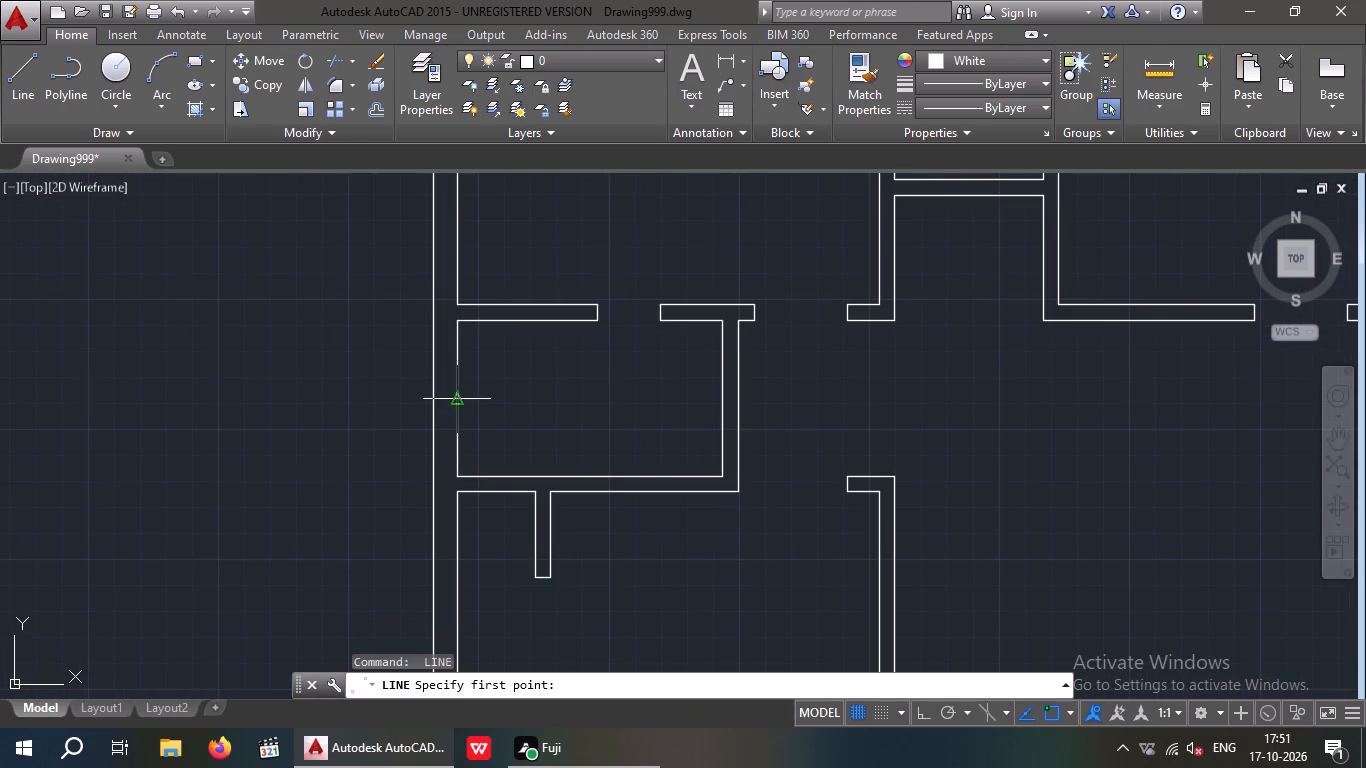
{"action": "left_click", "coordinate": [458, 401]}
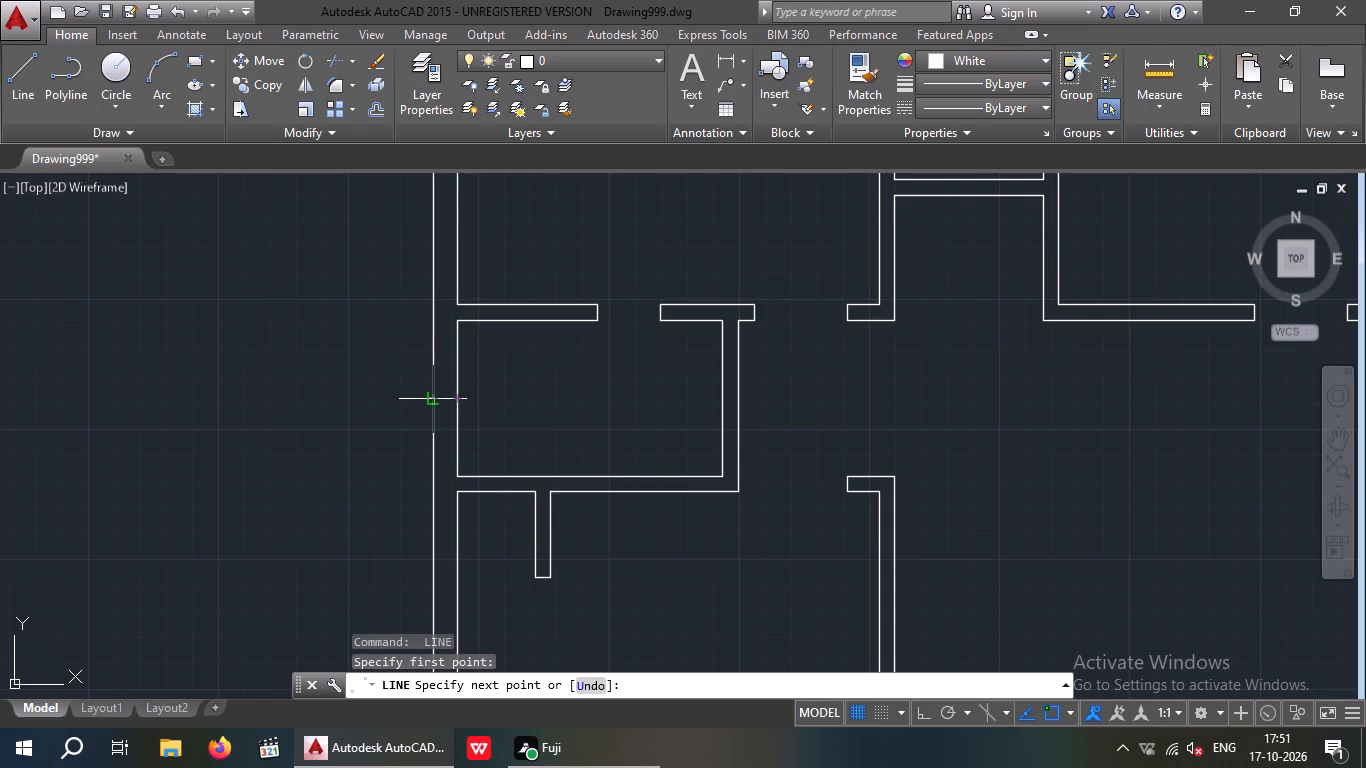
{"action": "left_click", "coordinate": [430, 402]}
{"action": "key", "text": "space"}
Draw a line across the west outer wall at the midpoint of its inner face beside the staircase.
{"action": "scroll", "coordinate": [494, 395], "scroll_direction": "down", "scroll_amount": 3}
{"action": "middle_click_drag", "start_coordinate": [533, 475], "coordinate": [444, 413]}
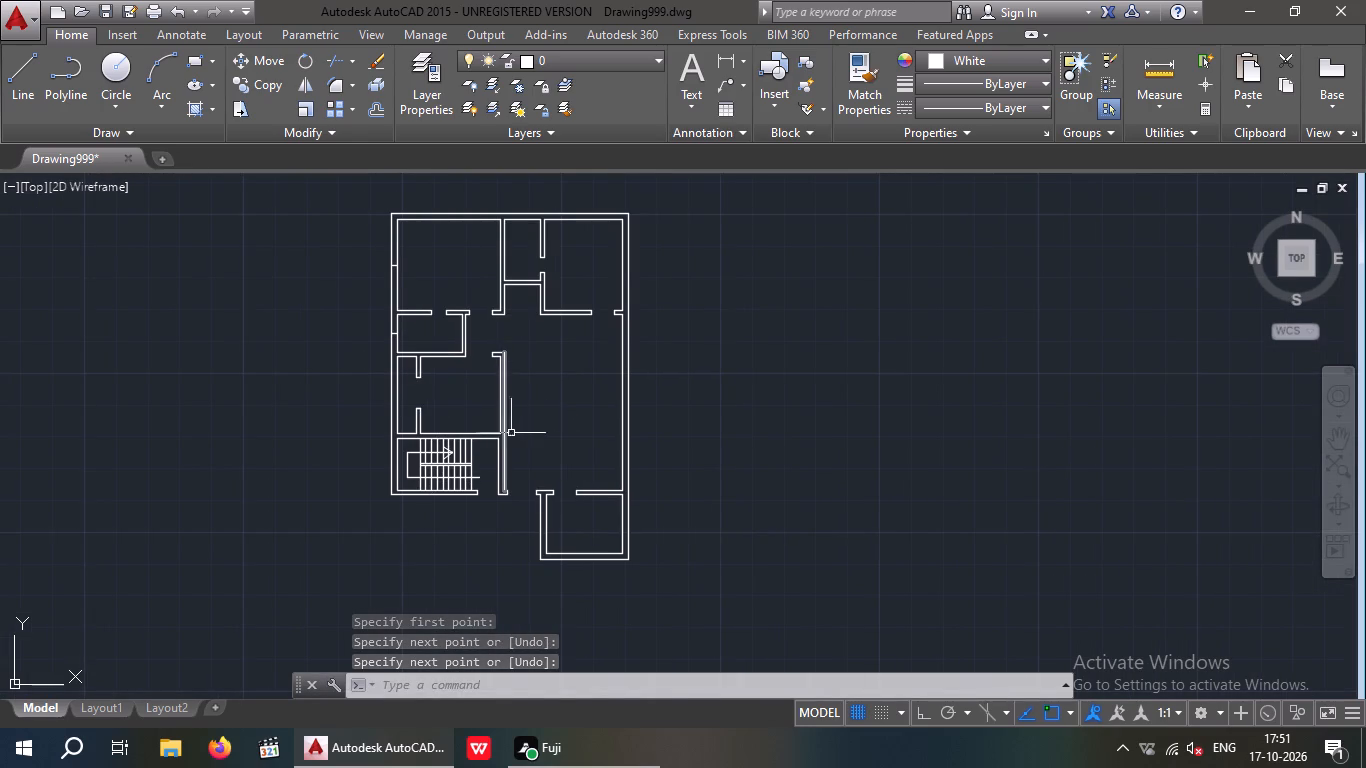
{"action": "scroll", "coordinate": [393, 463], "scroll_direction": "up", "scroll_amount": 3}
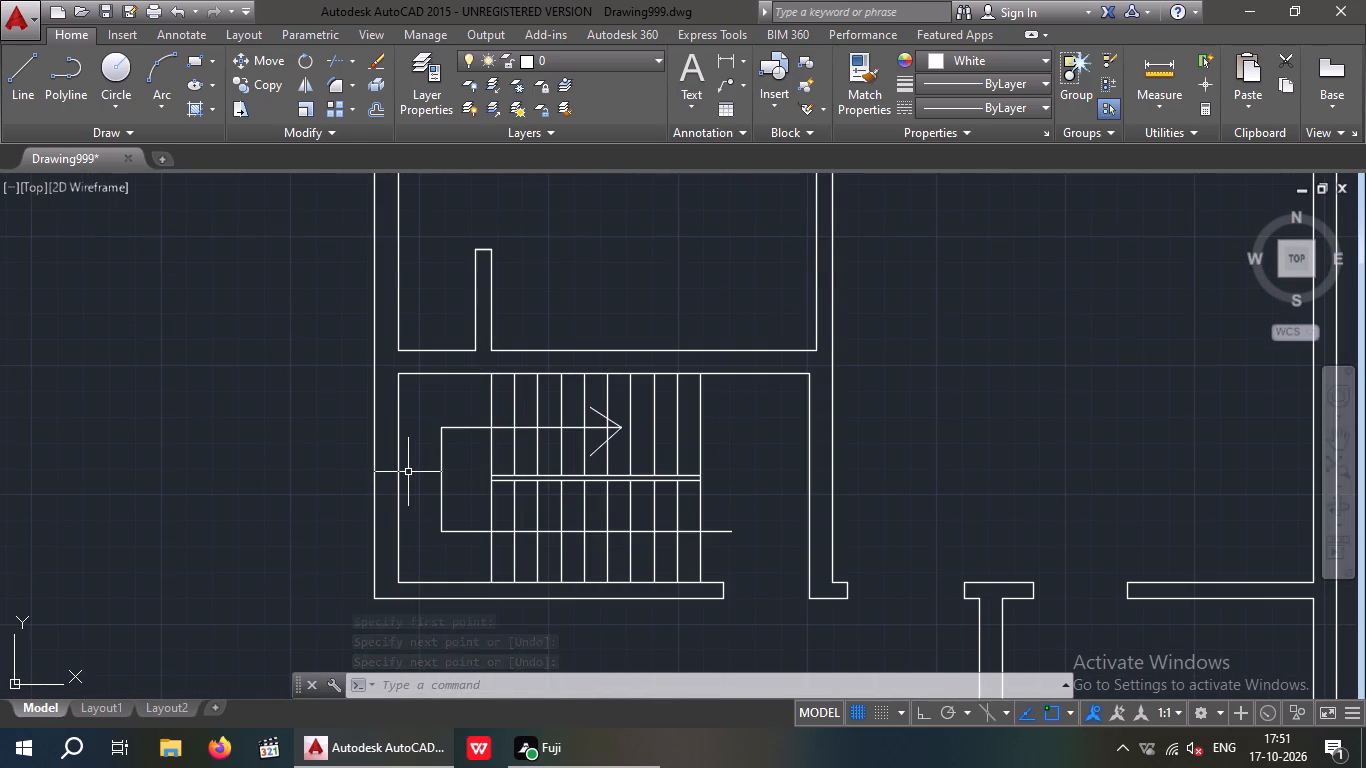
{"action": "key", "text": "space"}
{"action": "left_click", "coordinate": [398, 473]}
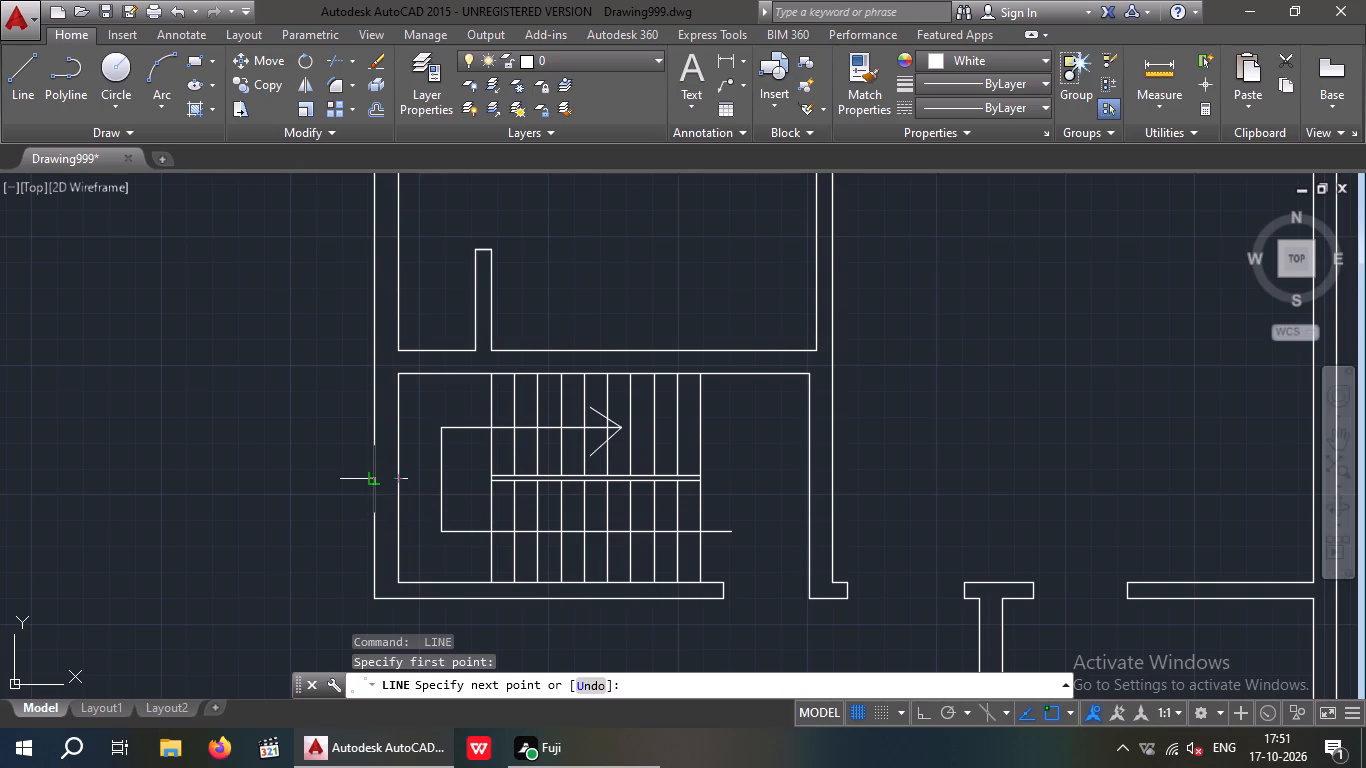
{"action": "left_click", "coordinate": [376, 478]}
{"action": "key", "text": "space"}
Draw a line across the south outer wall of the projecting southeast room at the midpoint of its inner face.
{"action": "scroll", "coordinate": [403, 455], "scroll_direction": "down", "scroll_amount": 3}
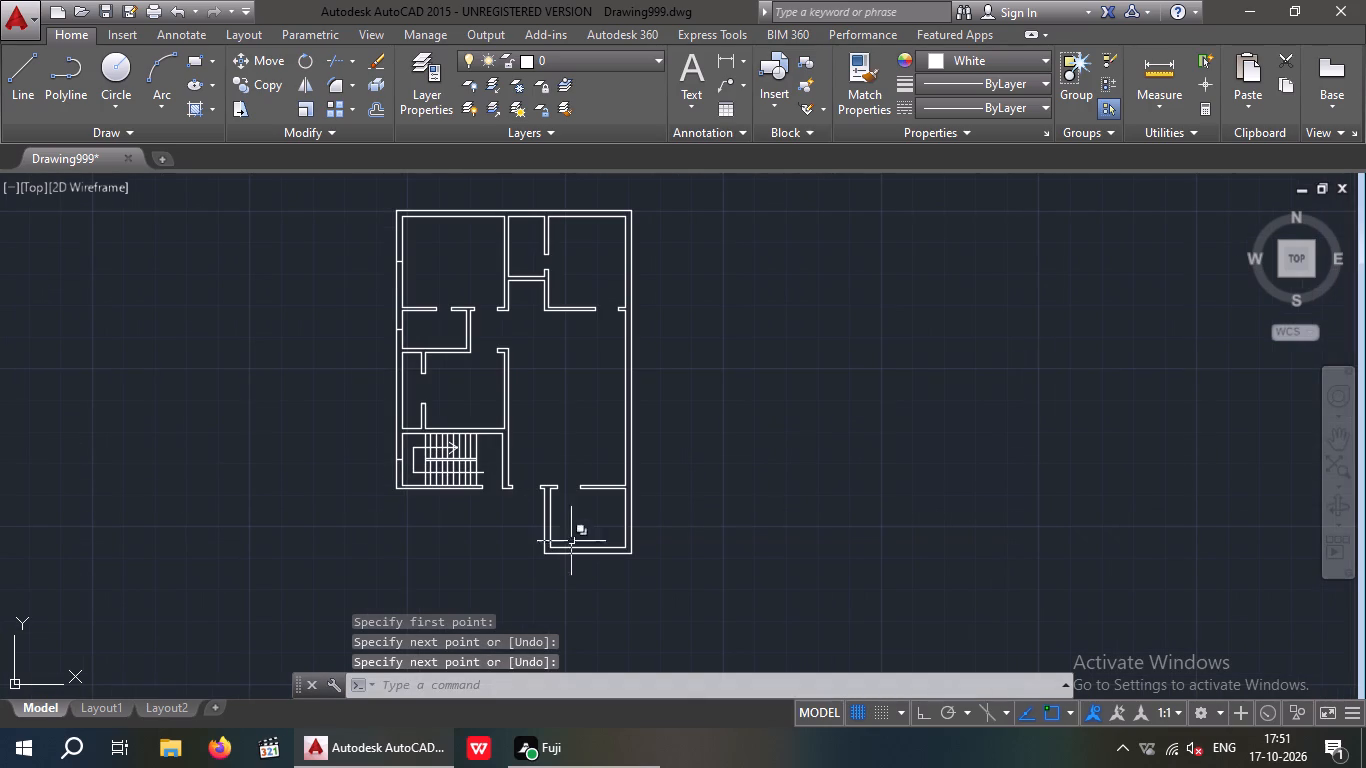
{"action": "middle_click_drag", "start_coordinate": [599, 510], "coordinate": [488, 416]}
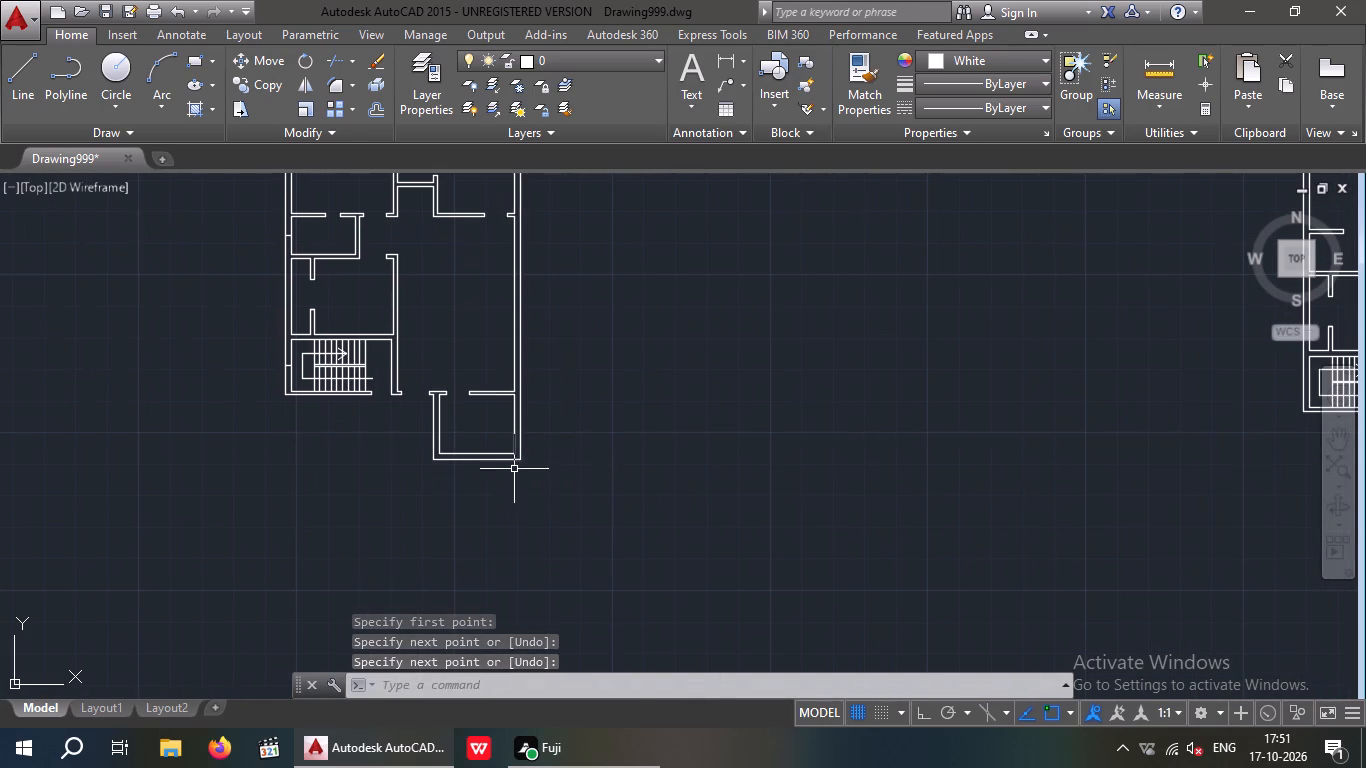
{"action": "scroll", "coordinate": [471, 456], "scroll_direction": "up", "scroll_amount": 3}
{"action": "key", "text": "space"}
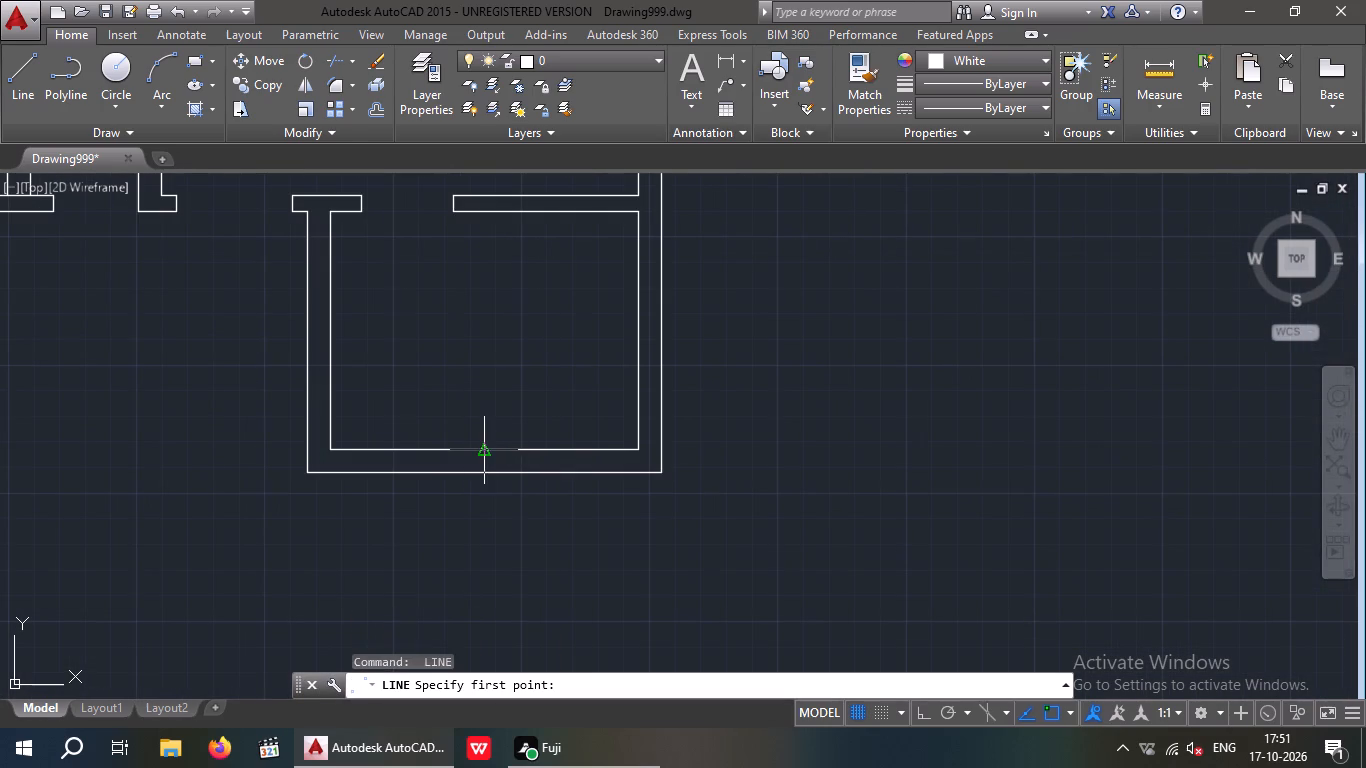
{"action": "left_click", "coordinate": [485, 452]}
{"action": "left_click", "coordinate": [484, 477]}
{"action": "key", "text": "space"}
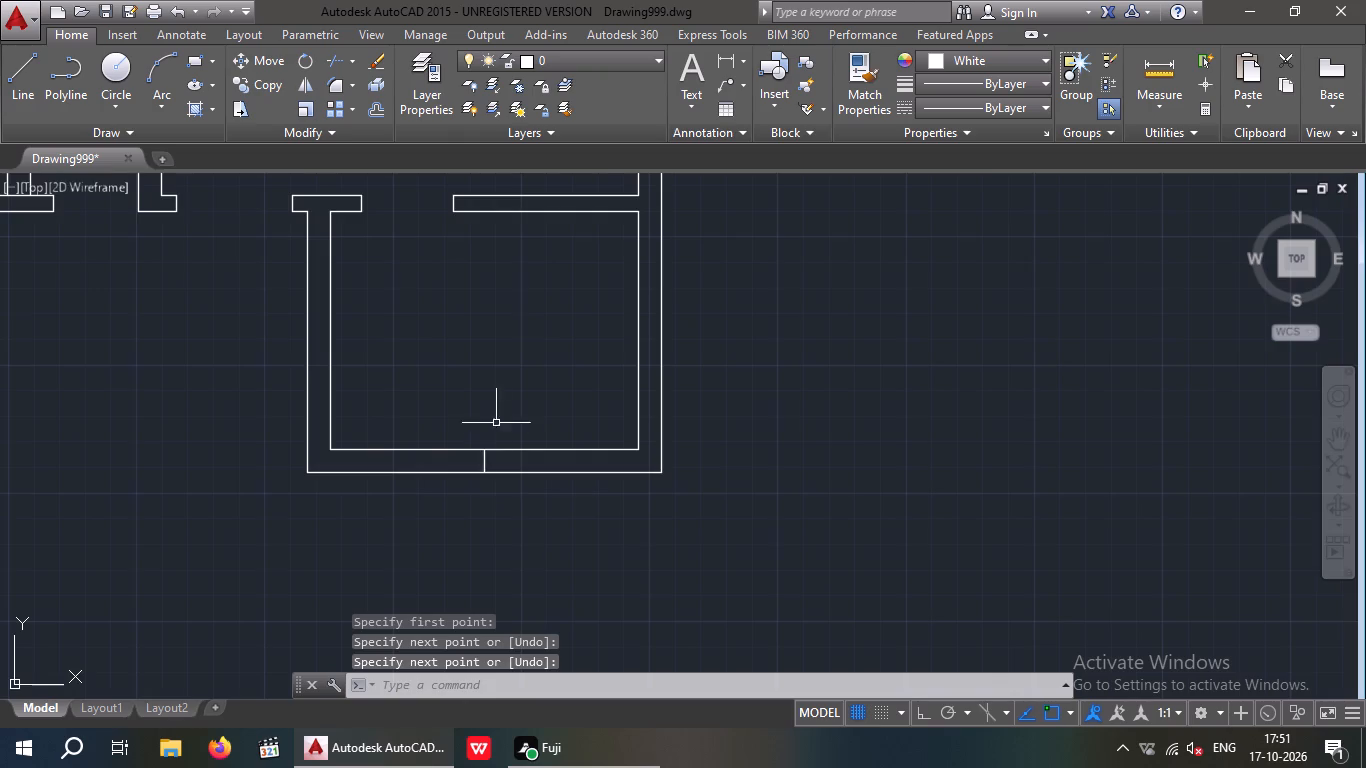
Draw a line across the east outer wall at the midpoint of its inner face in the large eastern hall.
{"action": "scroll", "coordinate": [488, 406], "scroll_direction": "down", "scroll_amount": 1}
{"action": "middle_click_drag", "start_coordinate": [488, 403], "coordinate": [450, 527]}
{"action": "scroll", "coordinate": [473, 457], "scroll_direction": "down", "scroll_amount": 2}
{"action": "middle_click_drag", "start_coordinate": [468, 482], "coordinate": [454, 572]}
{"action": "scroll", "coordinate": [495, 434], "scroll_direction": "up", "scroll_amount": 1}
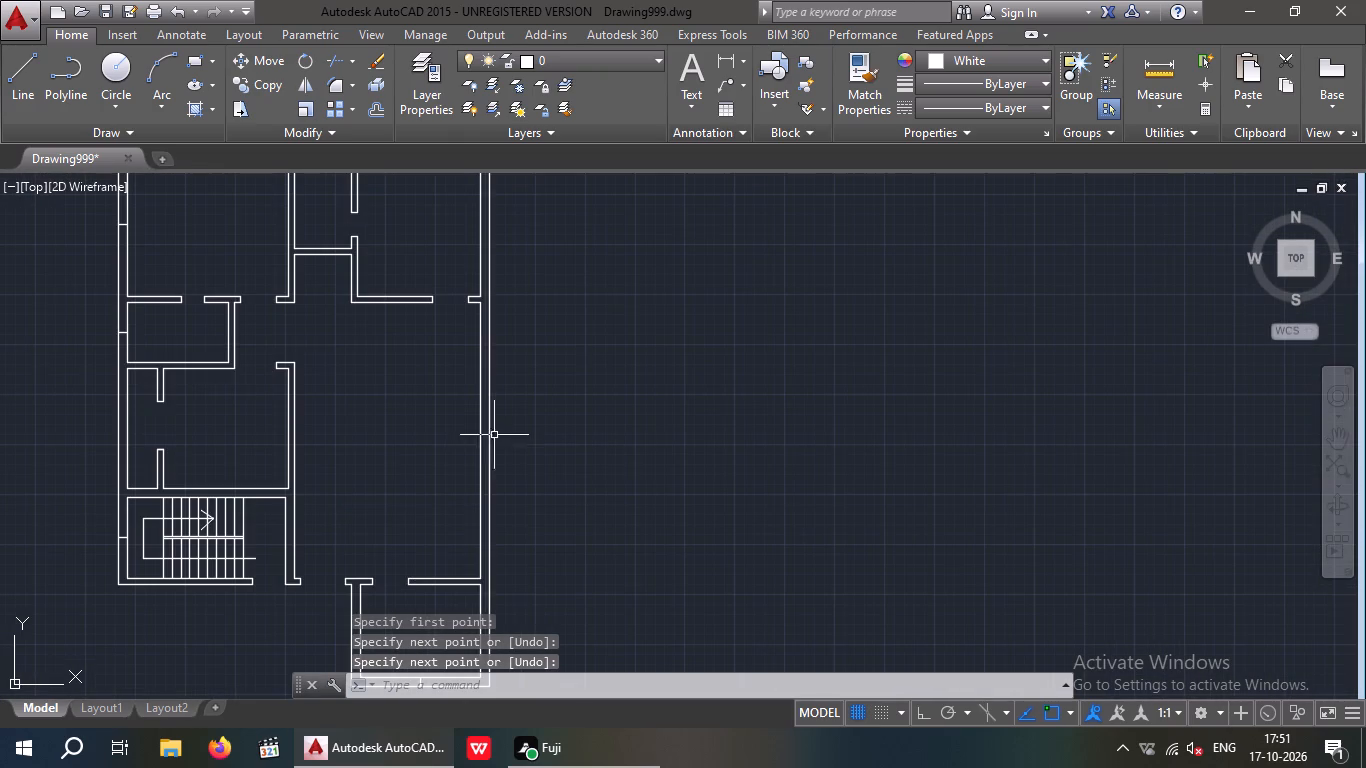
{"action": "key", "text": "space"}
{"action": "left_click_drag", "start_coordinate": [473, 444], "coordinate": [488, 446]}
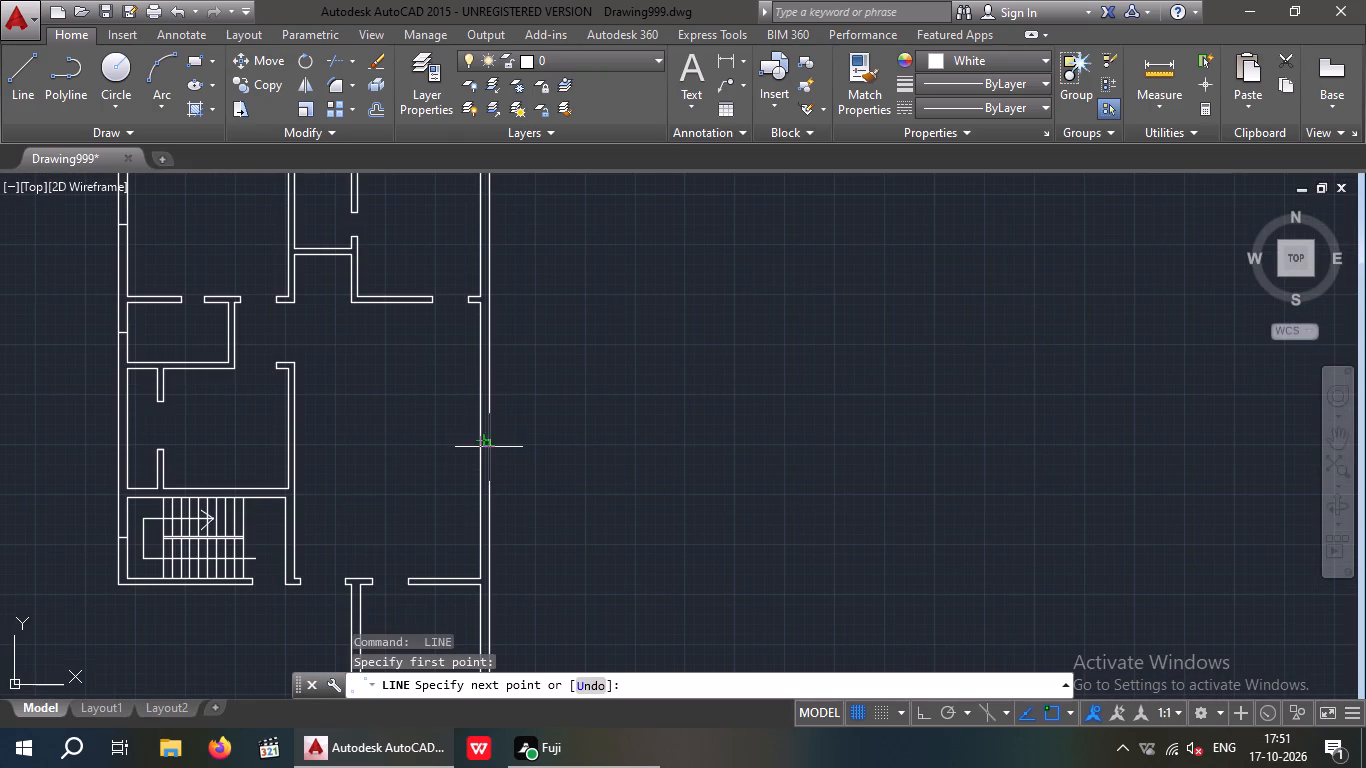
{"action": "left_click", "coordinate": [492, 443]}
{"action": "key", "text": "space"}
Draw a line across the east outer wall at the midpoint of its inner face in the northeast room.
{"action": "middle_click_drag", "start_coordinate": [578, 443], "coordinate": [588, 565]}
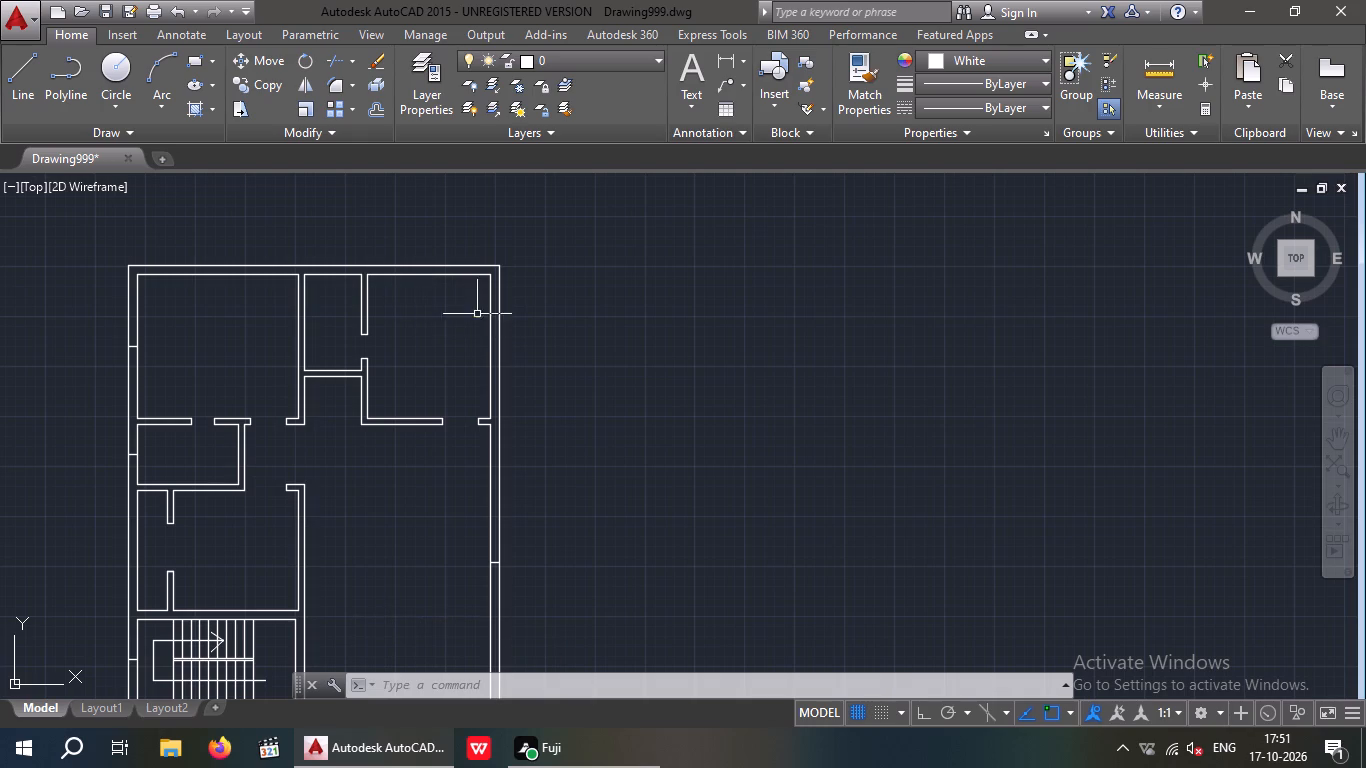
{"action": "key", "text": "space"}
{"action": "scroll", "coordinate": [489, 344], "scroll_direction": "up", "scroll_amount": 4}
{"action": "left_click_drag", "start_coordinate": [491, 356], "coordinate": [528, 356]}
{"action": "left_click", "coordinate": [546, 354]}
{"action": "key", "text": "space"}
Draw a 3' vertical line with Ortho on in the empty space between the two floor plans.
{"action": "scroll", "coordinate": [497, 342], "scroll_direction": "down", "scroll_amount": 3}
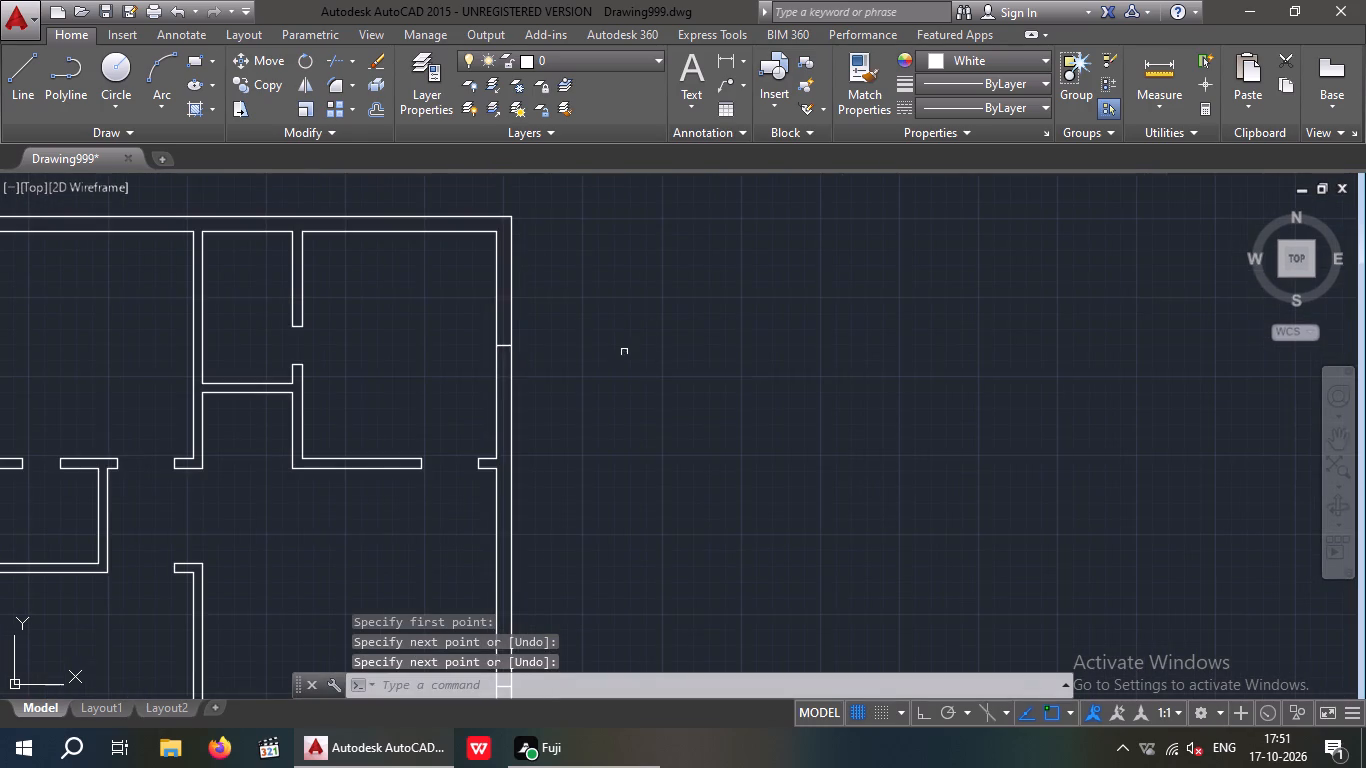
{"action": "scroll", "coordinate": [606, 350], "scroll_direction": "down", "scroll_amount": 1}
{"action": "middle_click_drag", "start_coordinate": [609, 343], "coordinate": [647, 306]}
{"action": "scroll", "coordinate": [651, 319], "scroll_direction": "down", "scroll_amount": 2}
{"action": "middle_click_drag", "start_coordinate": [684, 370], "coordinate": [562, 399]}
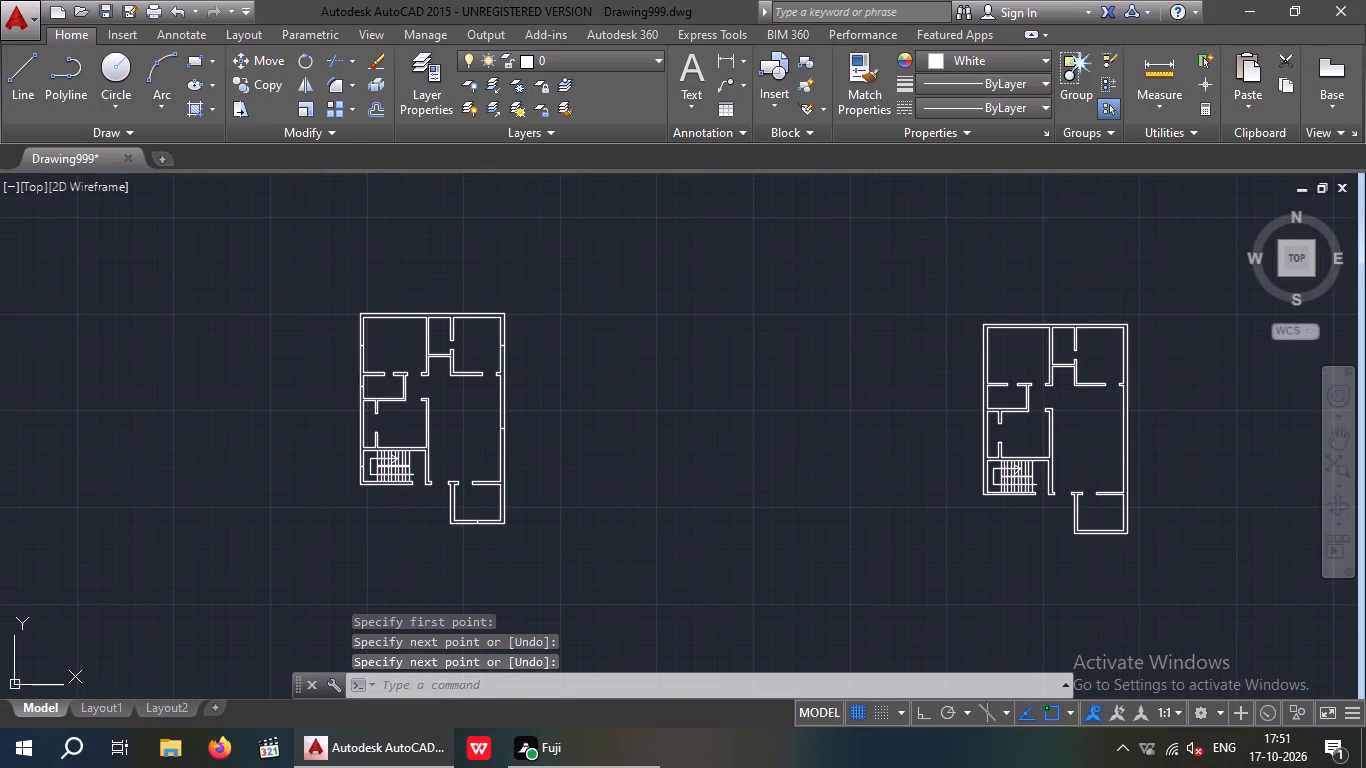
{"action": "scroll", "coordinate": [366, 335], "scroll_direction": "up", "scroll_amount": 1}
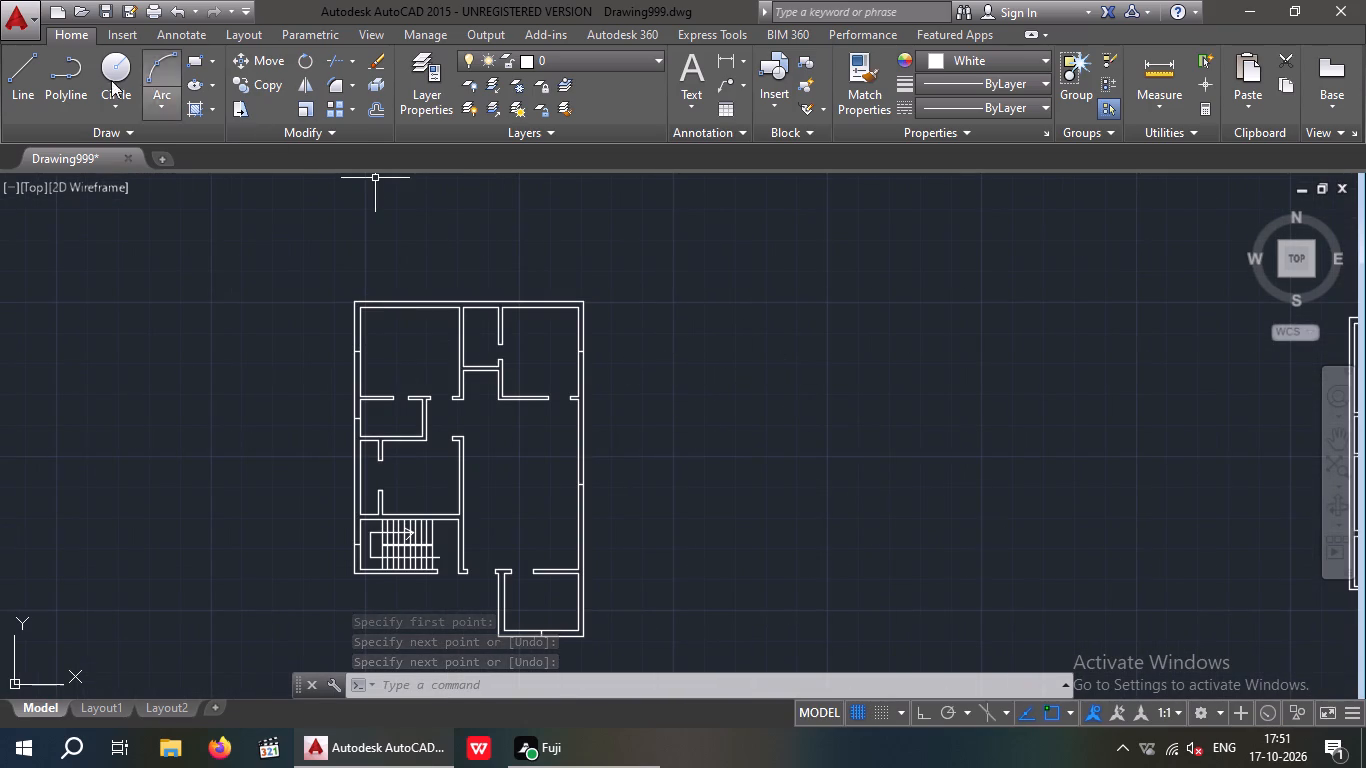
{"action": "left_click", "coordinate": [22, 66]}
{"action": "left_click_drag", "start_coordinate": [827, 294], "coordinate": [831, 325]}
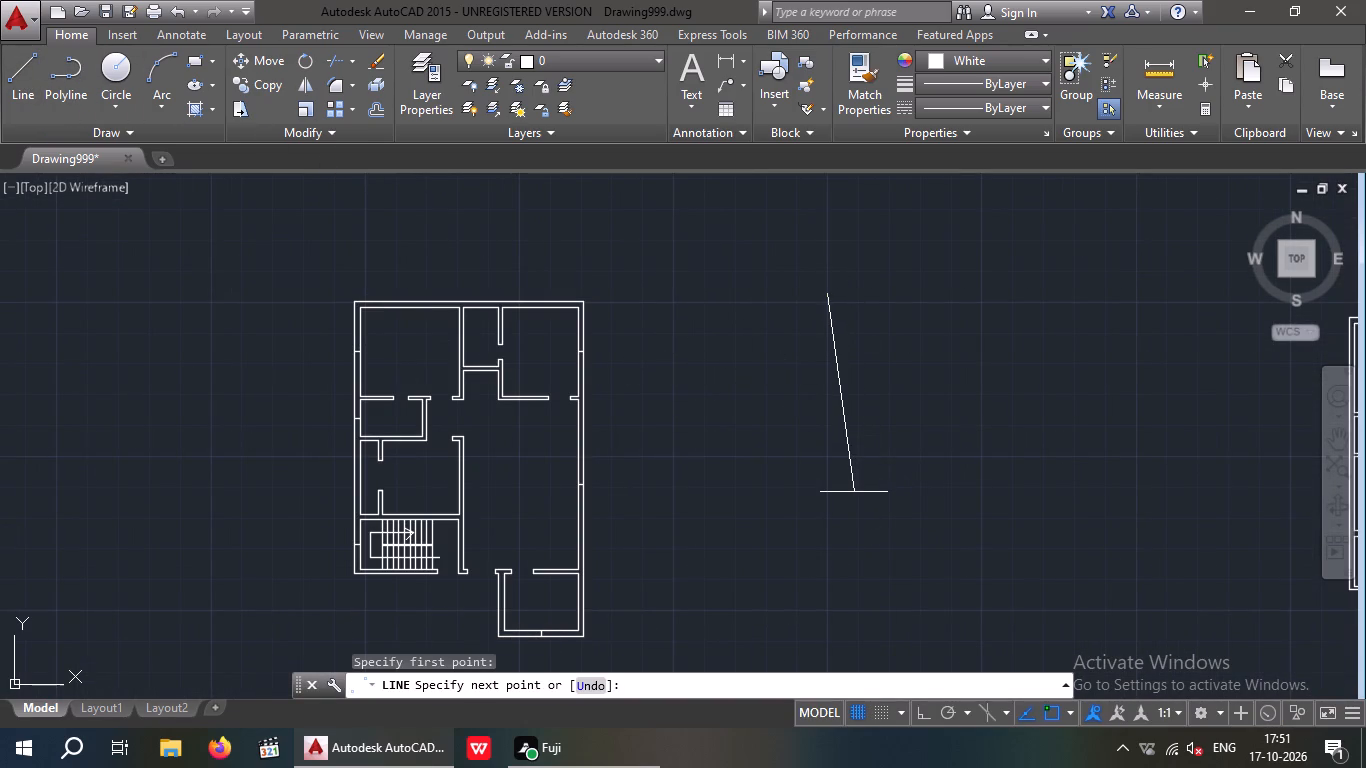
{"action": "key", "text": "F8"}
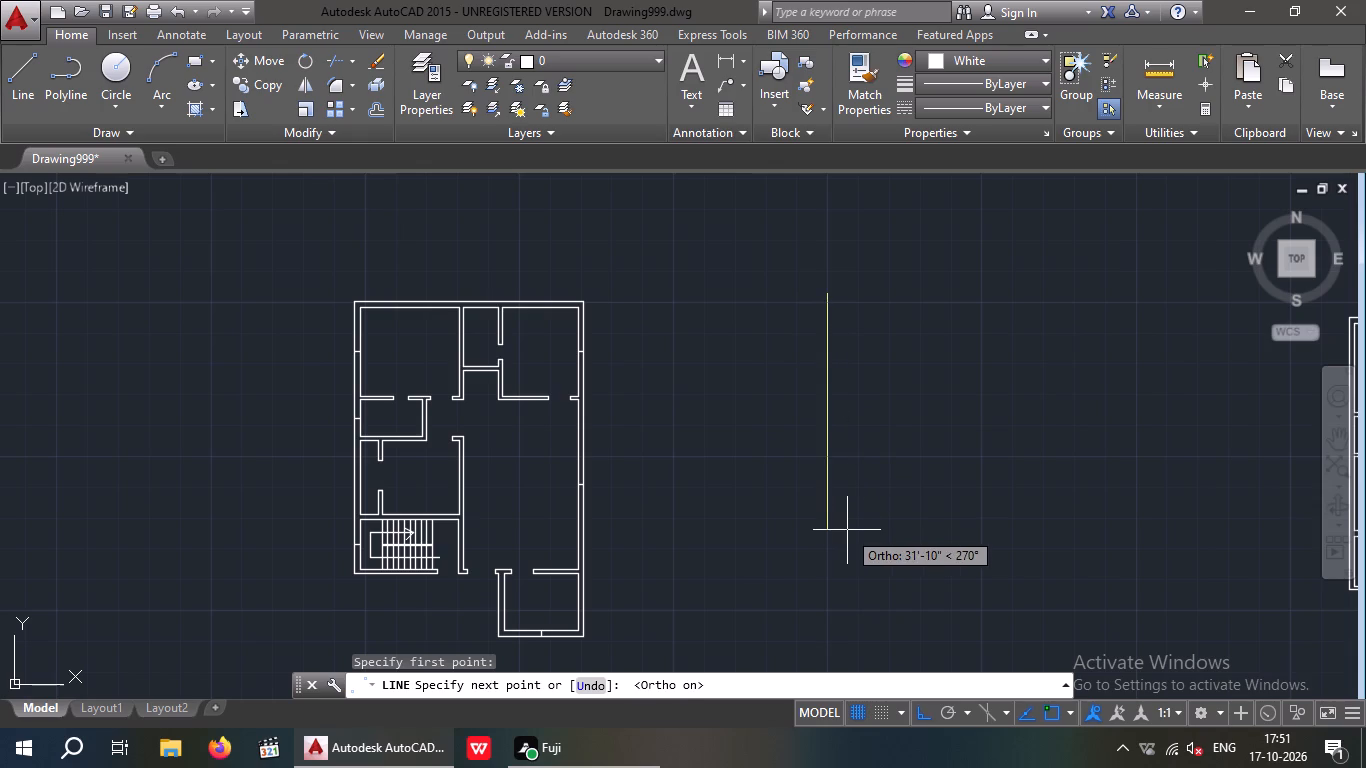
{"action": "type", "text": "3'"}
{"action": "key", "text": "Return"}
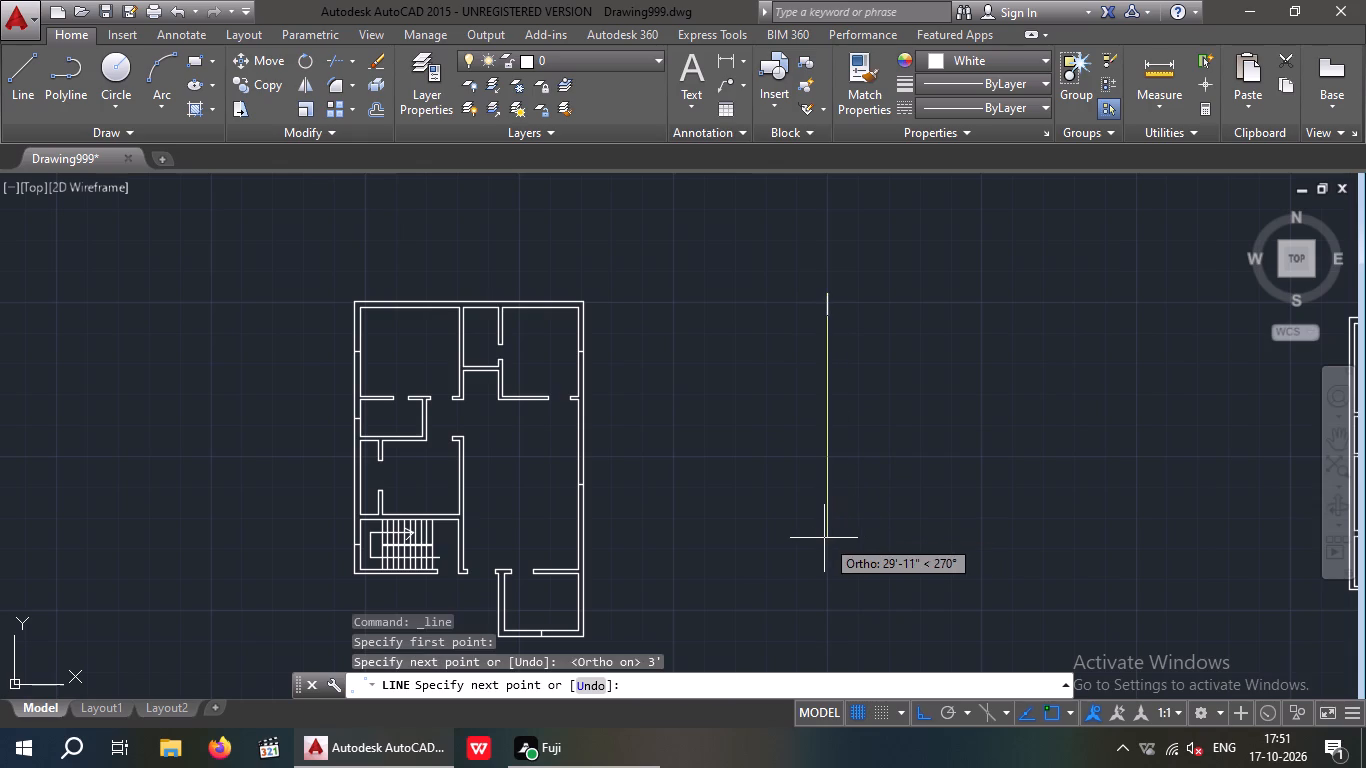
{"action": "key", "text": "Escape"}
Draw a 9" horizontal line in the empty space just north of the 3' vertical line.
{"action": "scroll", "coordinate": [833, 288], "scroll_direction": "up", "scroll_amount": 7}
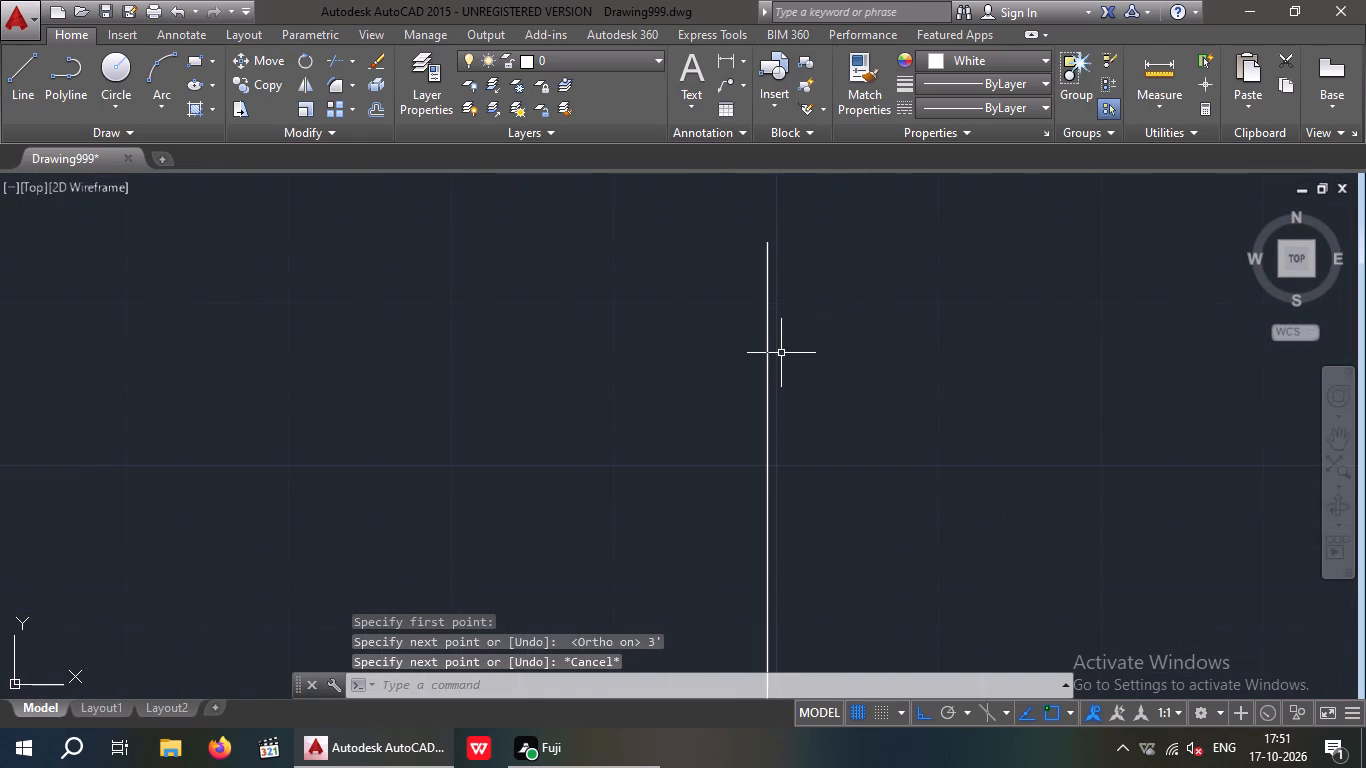
{"action": "key", "text": "l"}
{"action": "key", "text": "Return"}
{"action": "scroll", "coordinate": [721, 306], "scroll_direction": "down", "scroll_amount": 2}
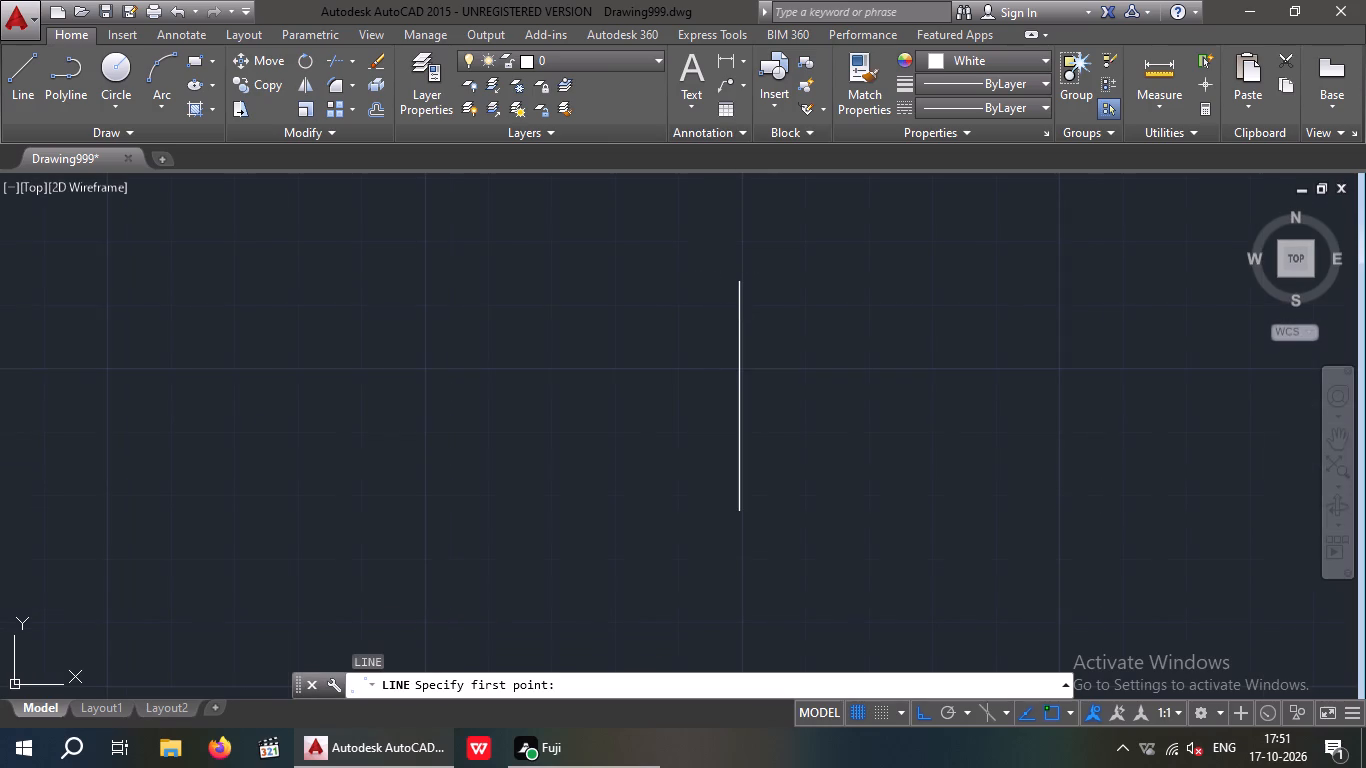
{"action": "left_click_drag", "start_coordinate": [662, 207], "coordinate": [703, 219]}
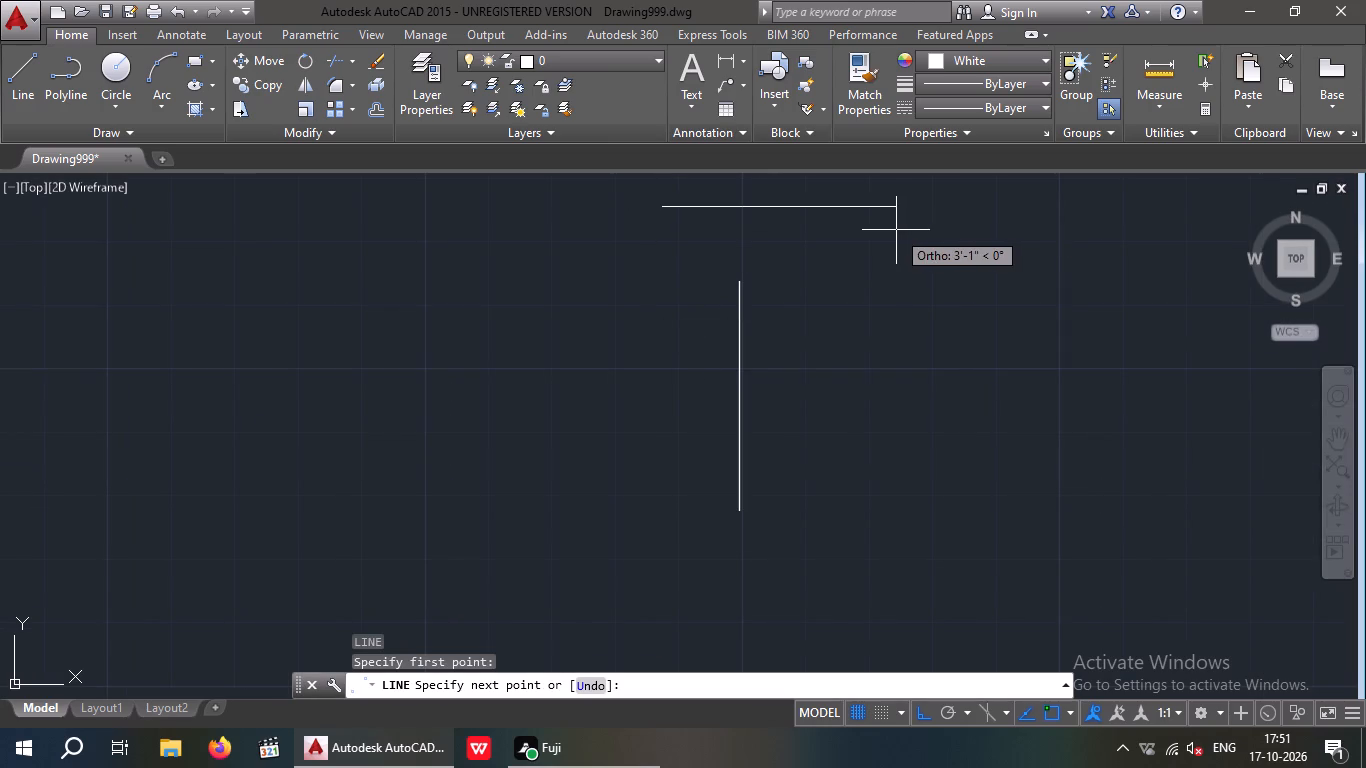
{"action": "key", "text": "9"}
{"action": "key", "text": "shift+quotedbl"}
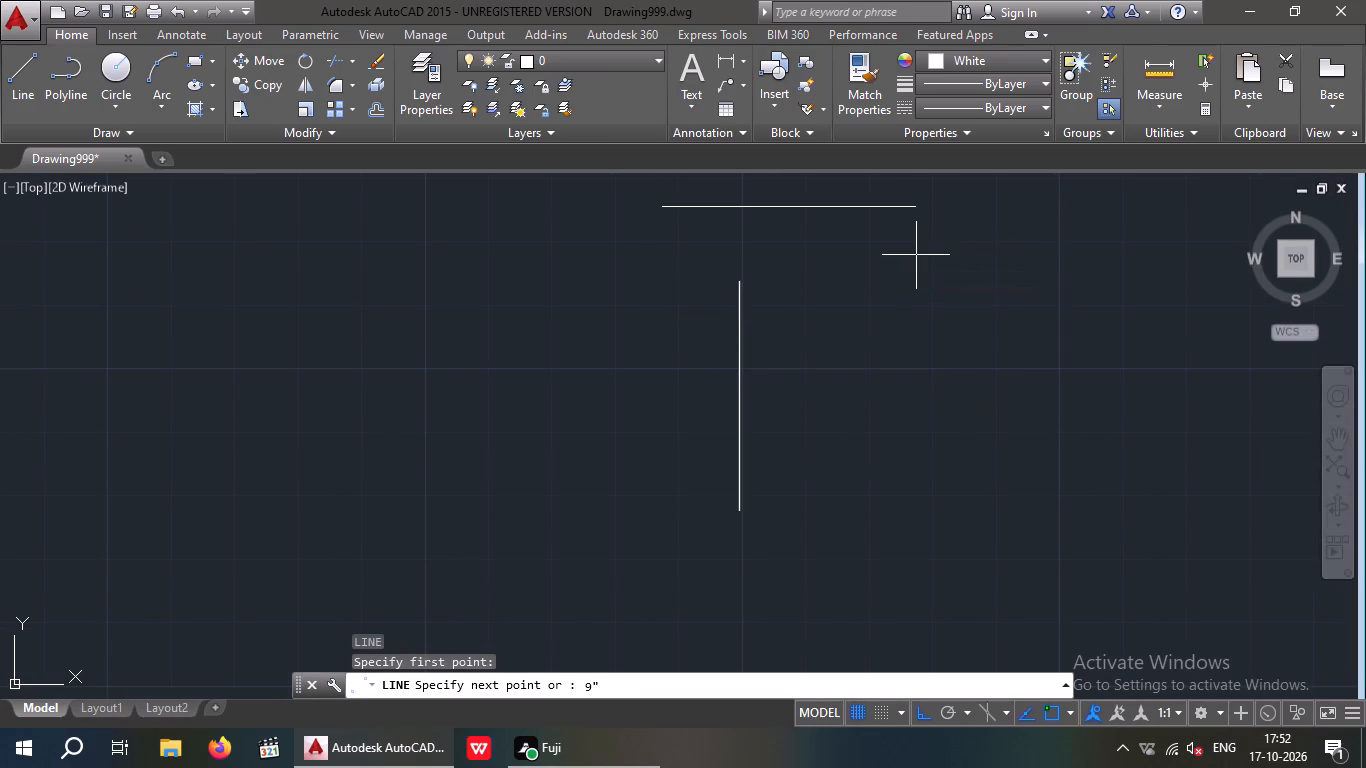
{"action": "key", "text": "Return"}
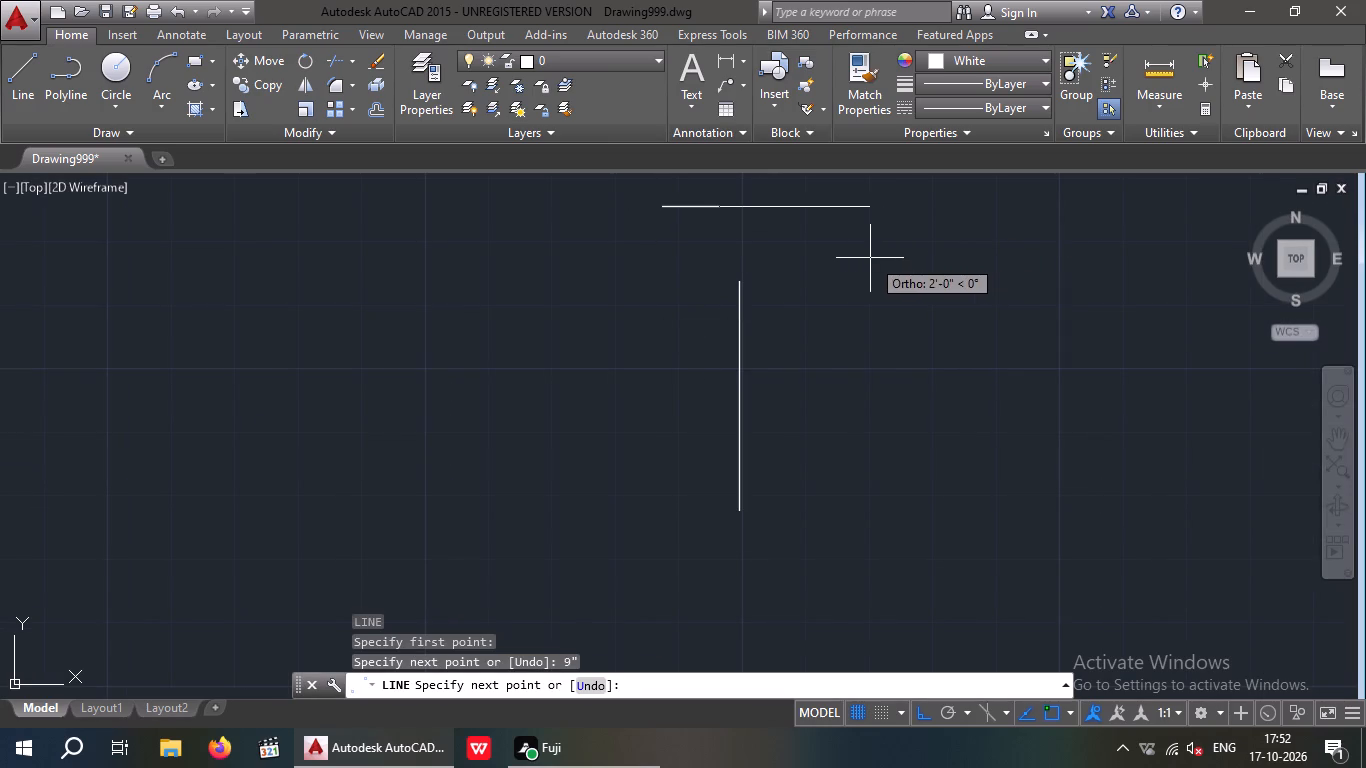
{"action": "key", "text": "Escape"}
Move the 9" line by its midpoint onto the north end of the 3' vertical line.
{"action": "middle_click_drag", "start_coordinate": [828, 235], "coordinate": [837, 358]}
{"action": "left_click_drag", "start_coordinate": [810, 242], "coordinate": [703, 345]}
{"action": "left_click", "coordinate": [595, 369]}
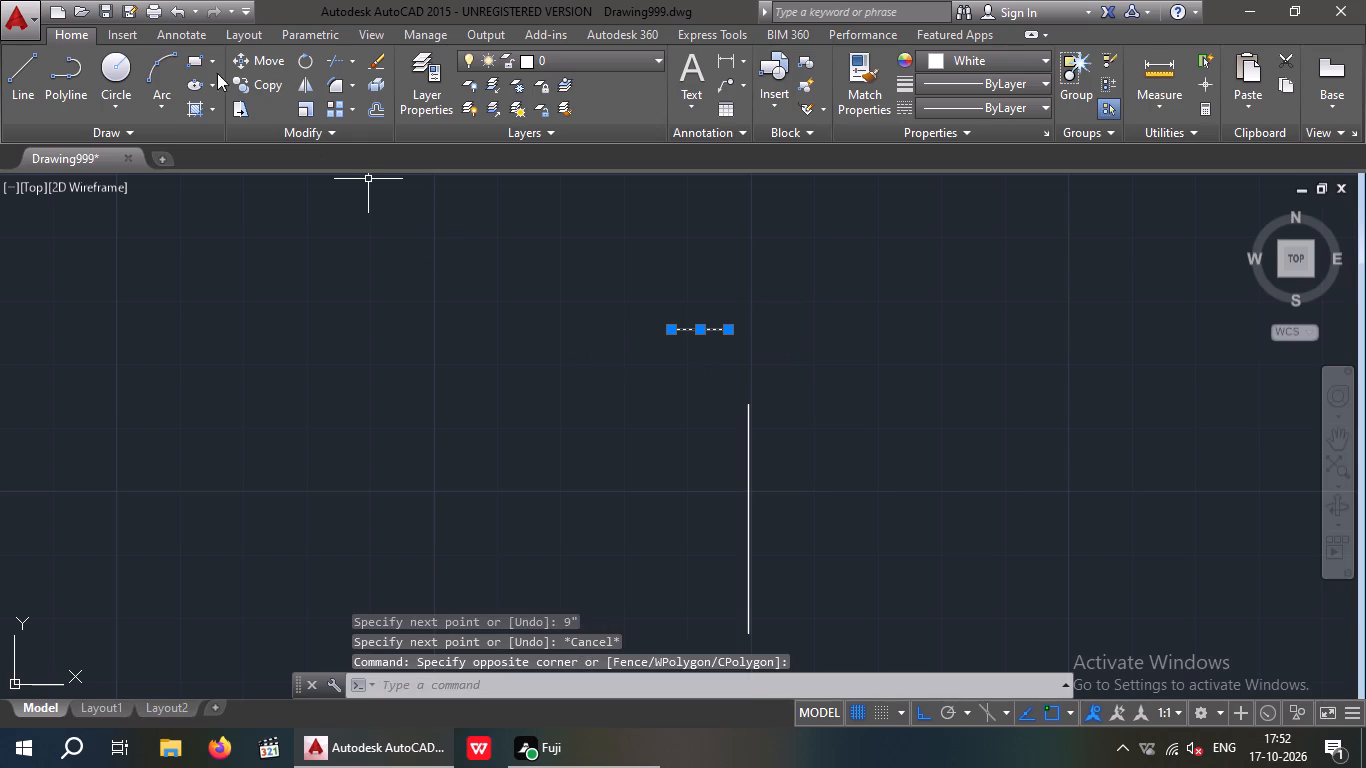
{"action": "left_click", "coordinate": [273, 63]}
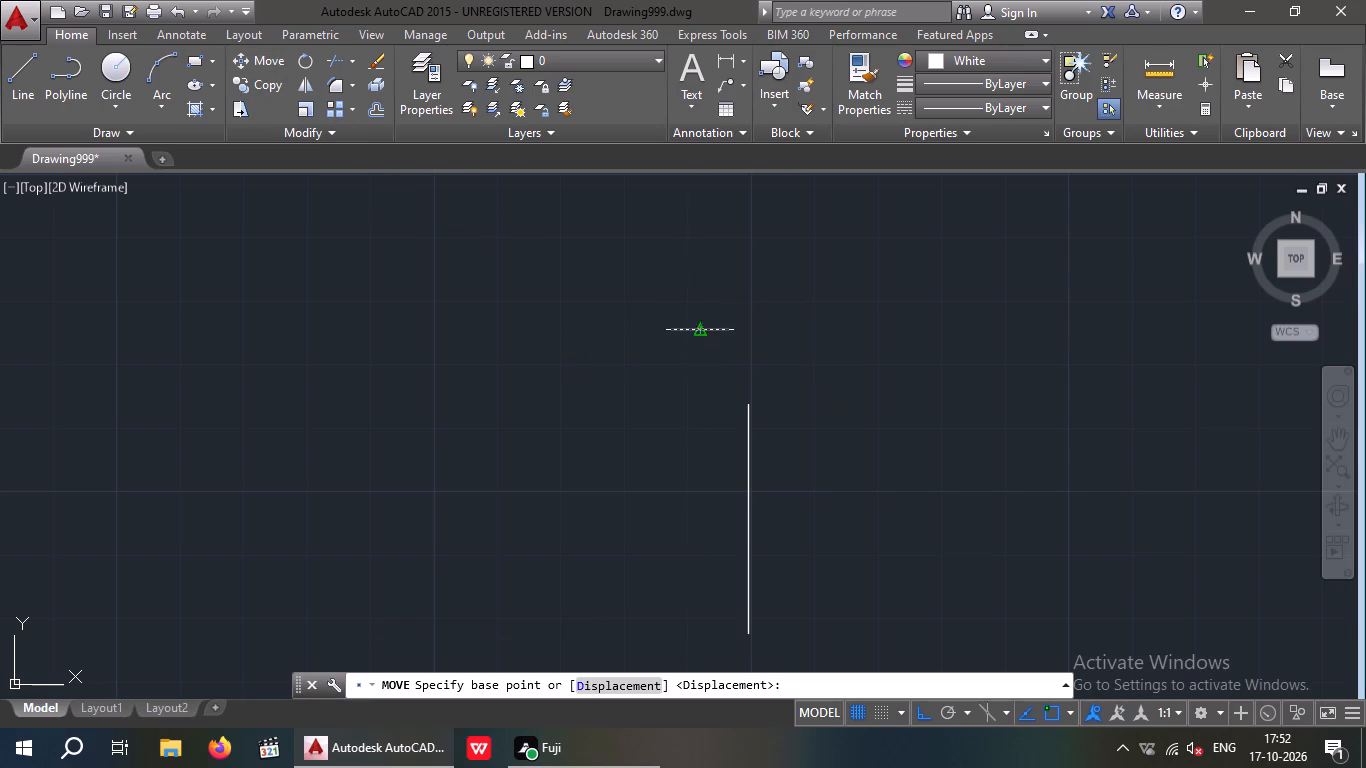
{"action": "left_click_drag", "start_coordinate": [703, 330], "coordinate": [712, 333]}
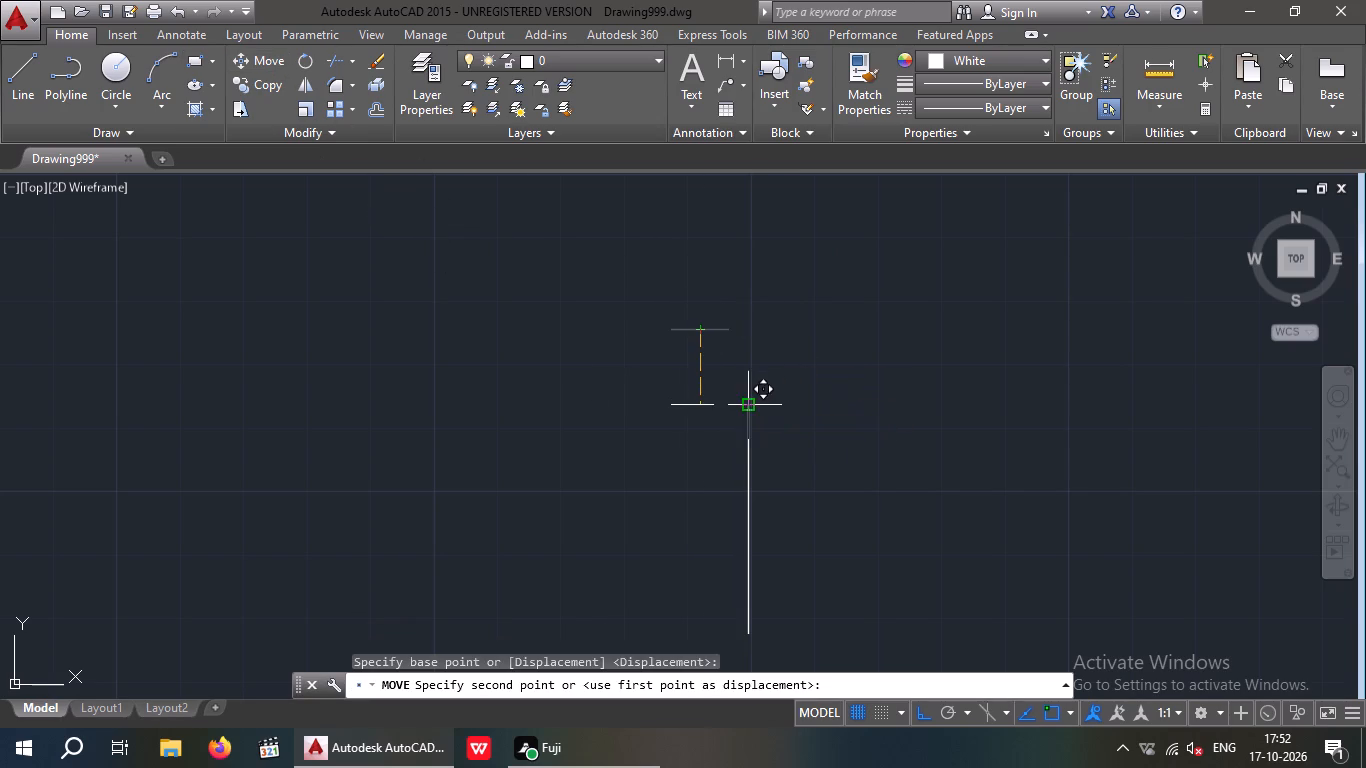
{"action": "left_click", "coordinate": [750, 401]}
{"action": "key", "text": "Escape"}
Offset the 9" line 3' southward to the other end of the vertical line.
{"action": "key", "text": "o"}
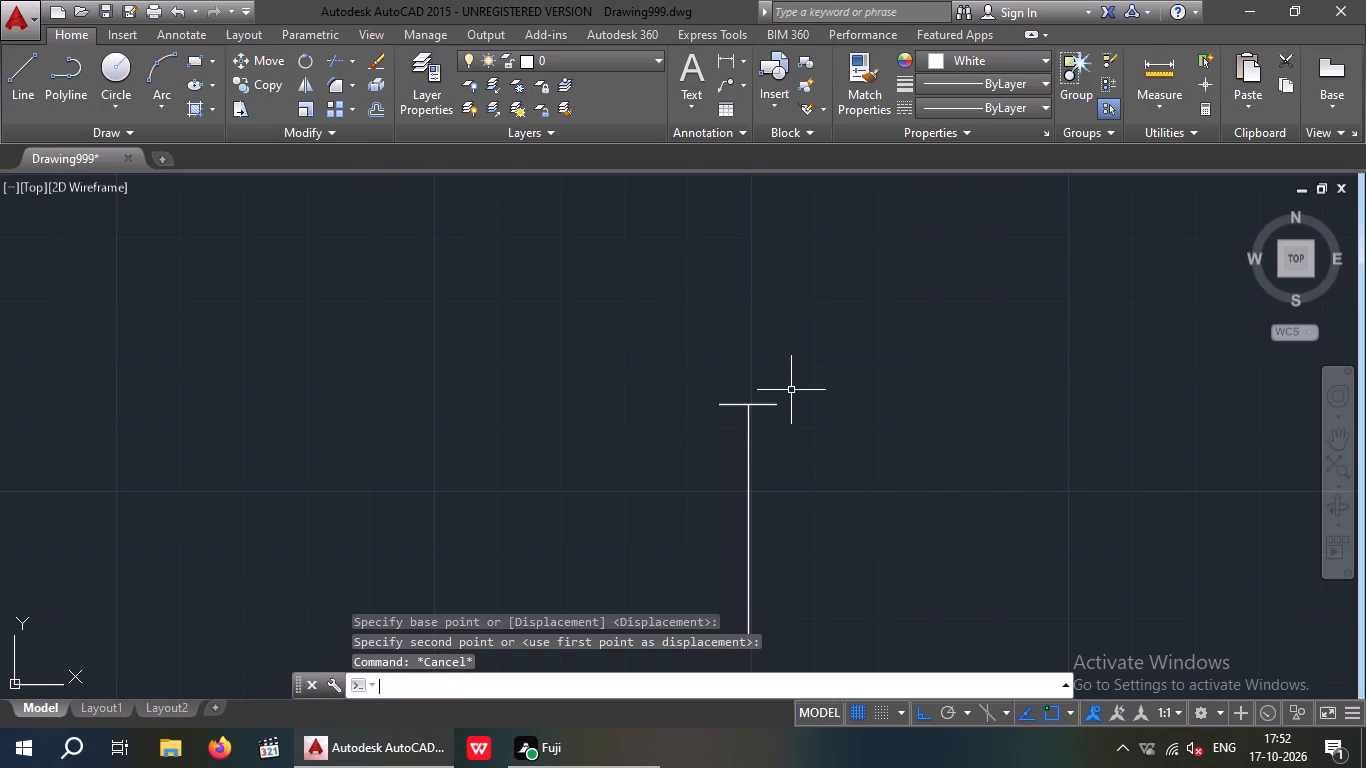
{"action": "key", "text": "Return"}
{"action": "key", "text": "3"}
{"action": "key", "text": "apostrophe"}
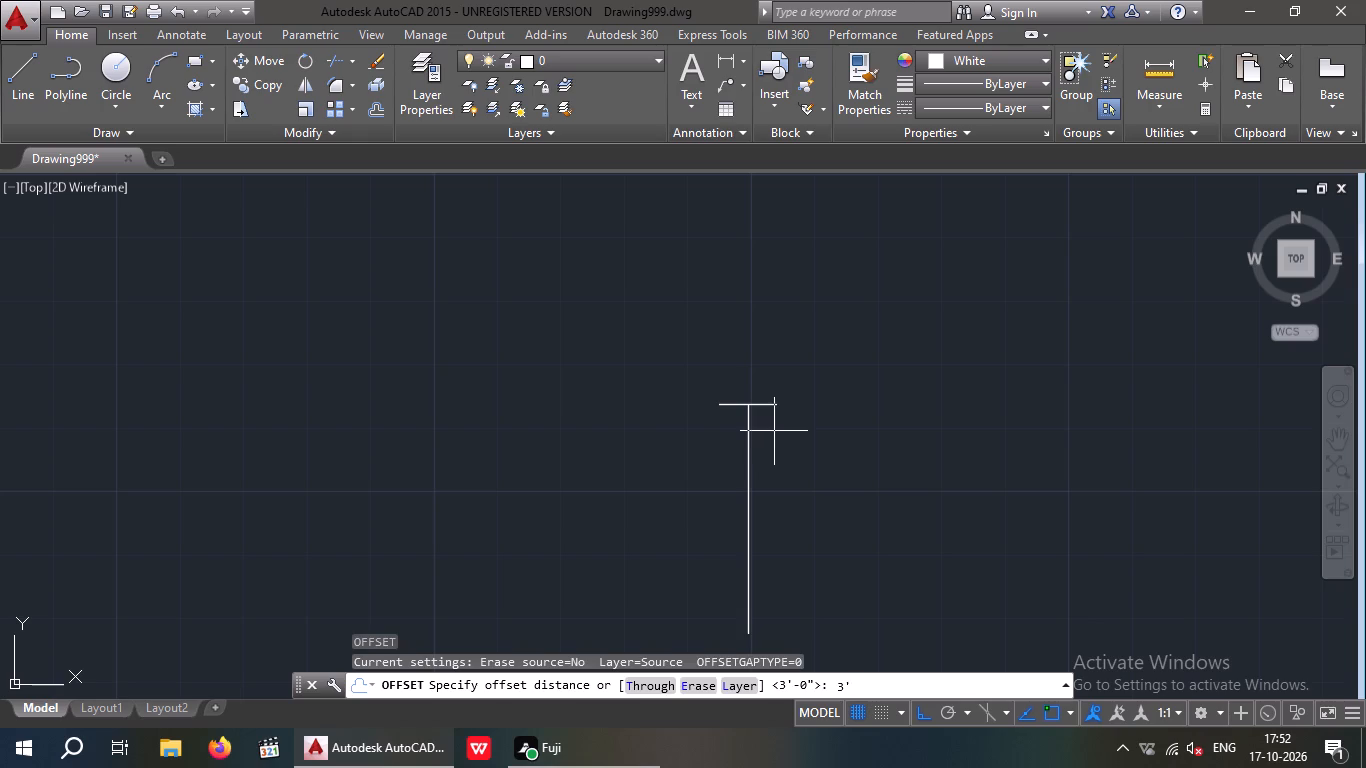
{"action": "key", "text": "Return"}
{"action": "left_click_drag", "start_coordinate": [773, 404], "coordinate": [771, 430]}
{"action": "left_click", "coordinate": [778, 497]}
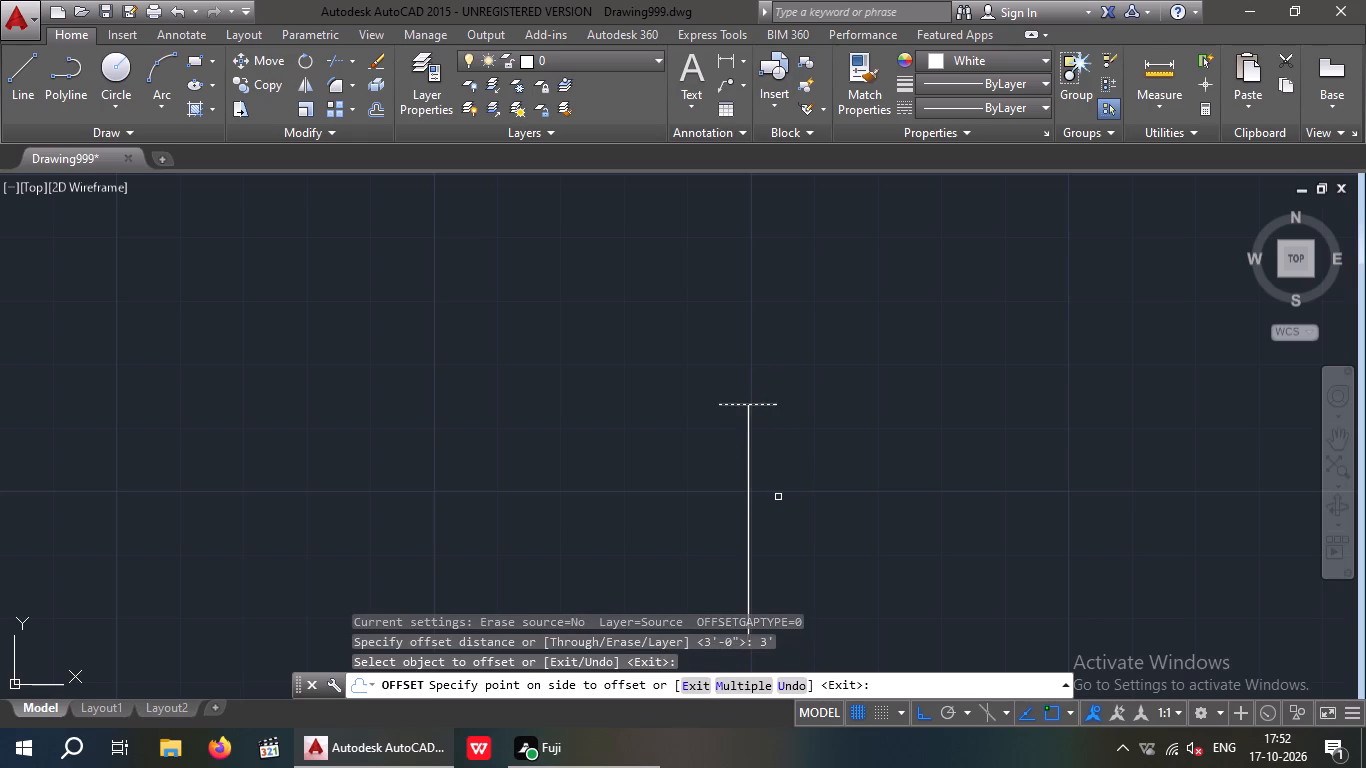
{"action": "middle_click_drag", "start_coordinate": [784, 475], "coordinate": [754, 326]}
{"action": "key", "text": "Escape"}
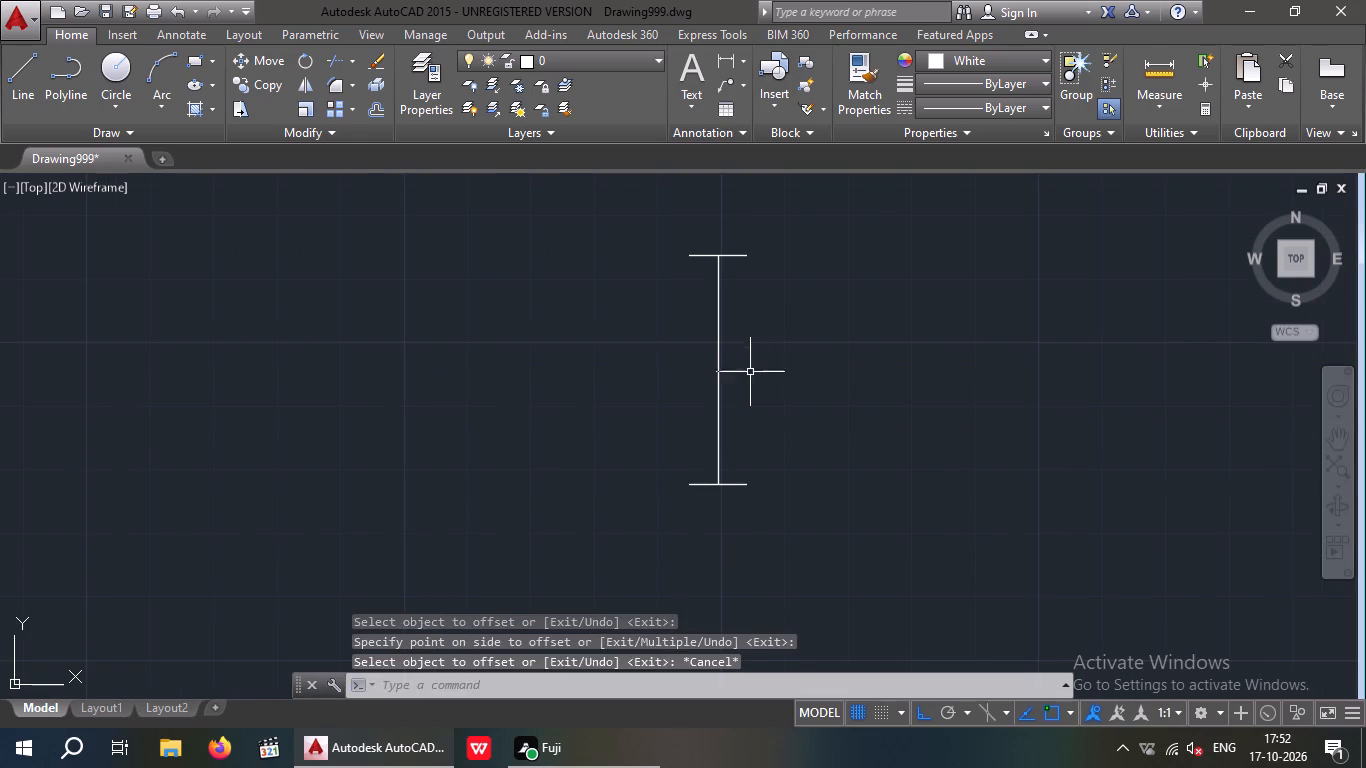
{"action": "key", "text": "Escape"}
Offset both 9" end lines 3" outward, away from the vertical line.
{"action": "key", "text": "o"}
{"action": "key", "text": "Return"}
{"action": "key", "text": "3"}
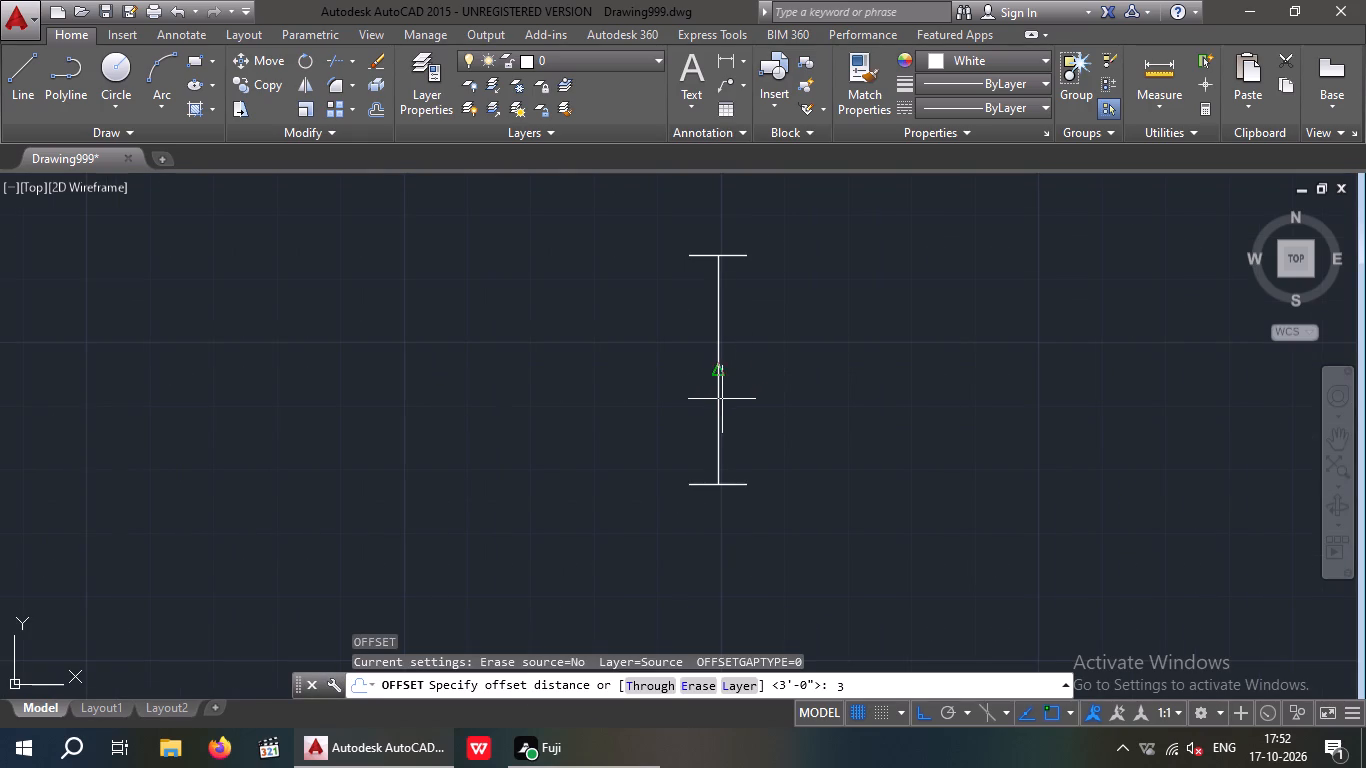
{"action": "key", "text": "shift+quotedbl"}
{"action": "key", "text": "Return"}
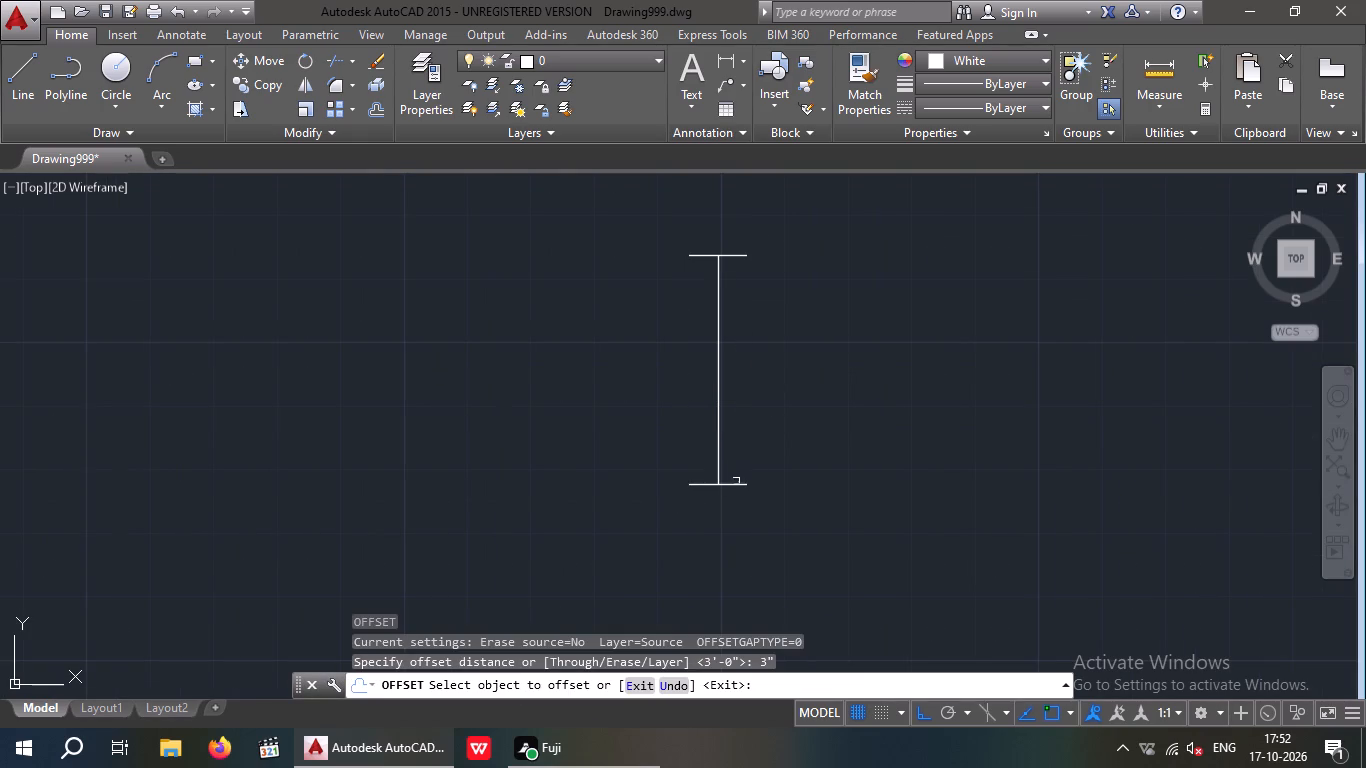
{"action": "left_click", "coordinate": [739, 486]}
{"action": "left_click_drag", "start_coordinate": [743, 505], "coordinate": [749, 466]}
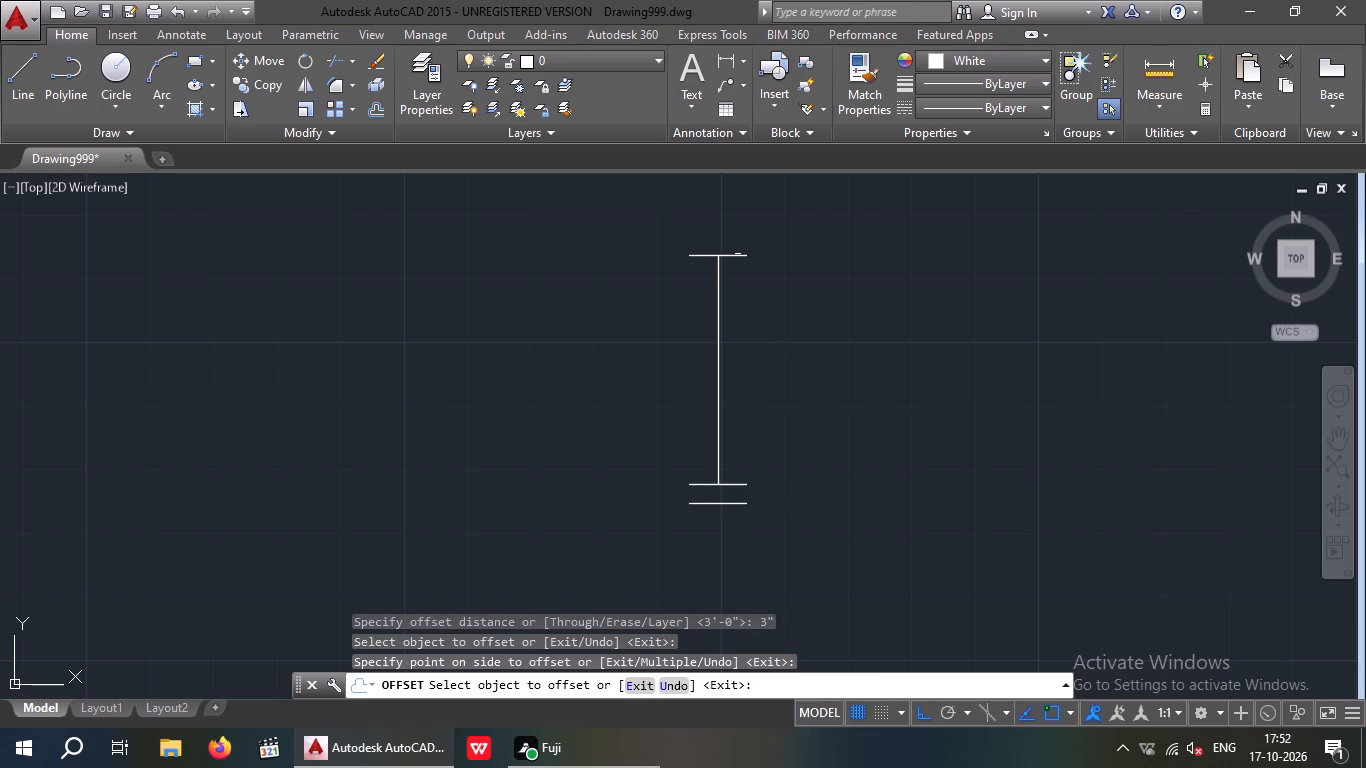
{"action": "left_click", "coordinate": [737, 258]}
{"action": "left_click", "coordinate": [735, 230]}
{"action": "key", "text": "Escape"}
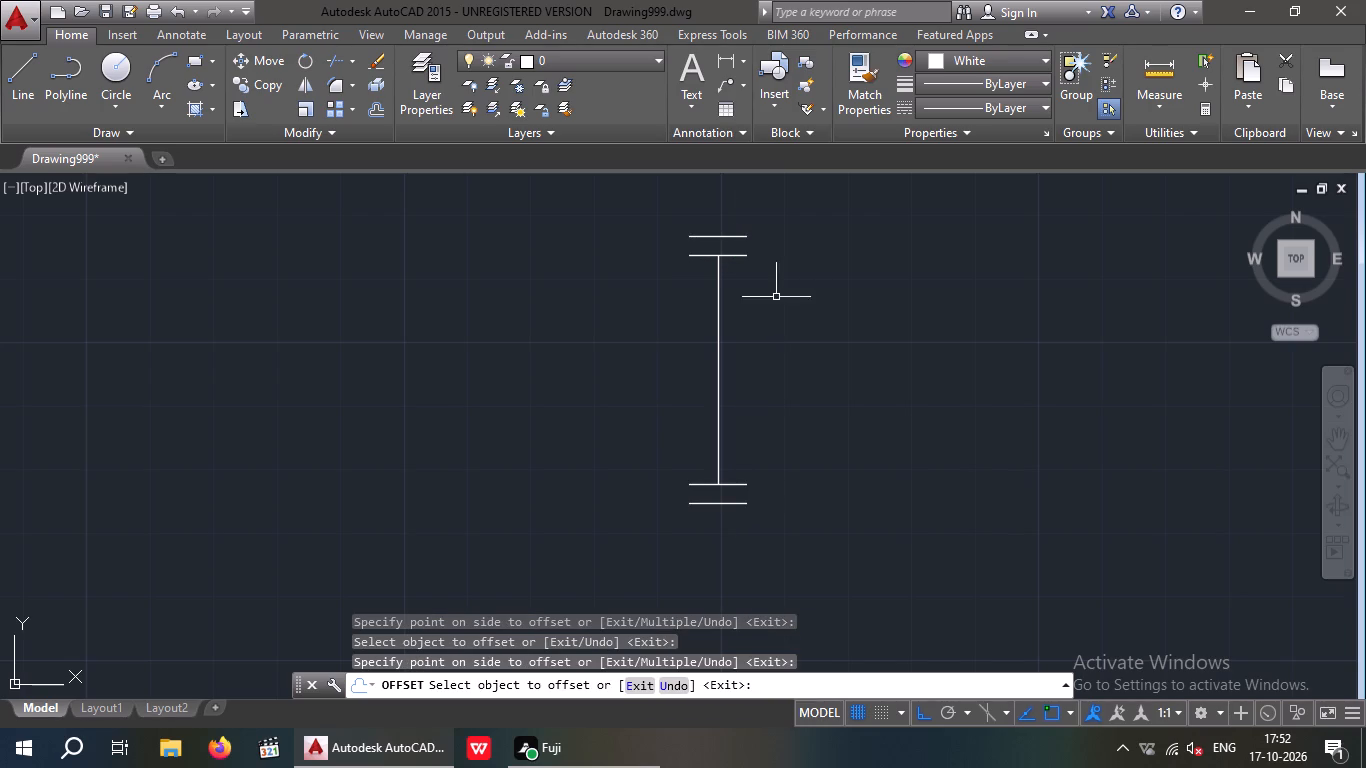
{"action": "key", "text": "Escape"}
Offset the 3' vertical line 1/2" to each side.
{"action": "key", "text": "o"}
{"action": "key", "text": "Return"}
{"action": "key", "text": "1"}
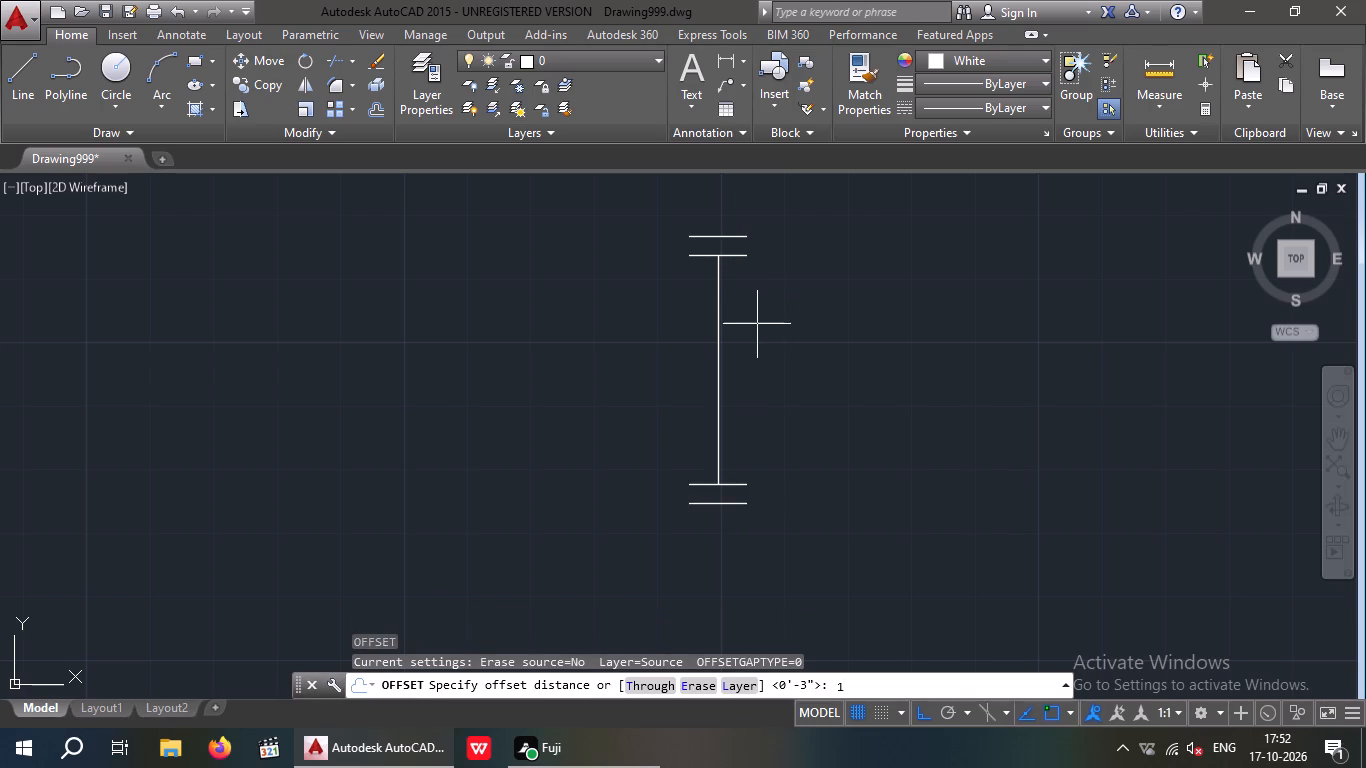
{"action": "key", "text": "slash"}
{"action": "key", "text": "2"}
{"action": "key", "text": "shift+quotedbl"}
{"action": "key", "text": "Return"}
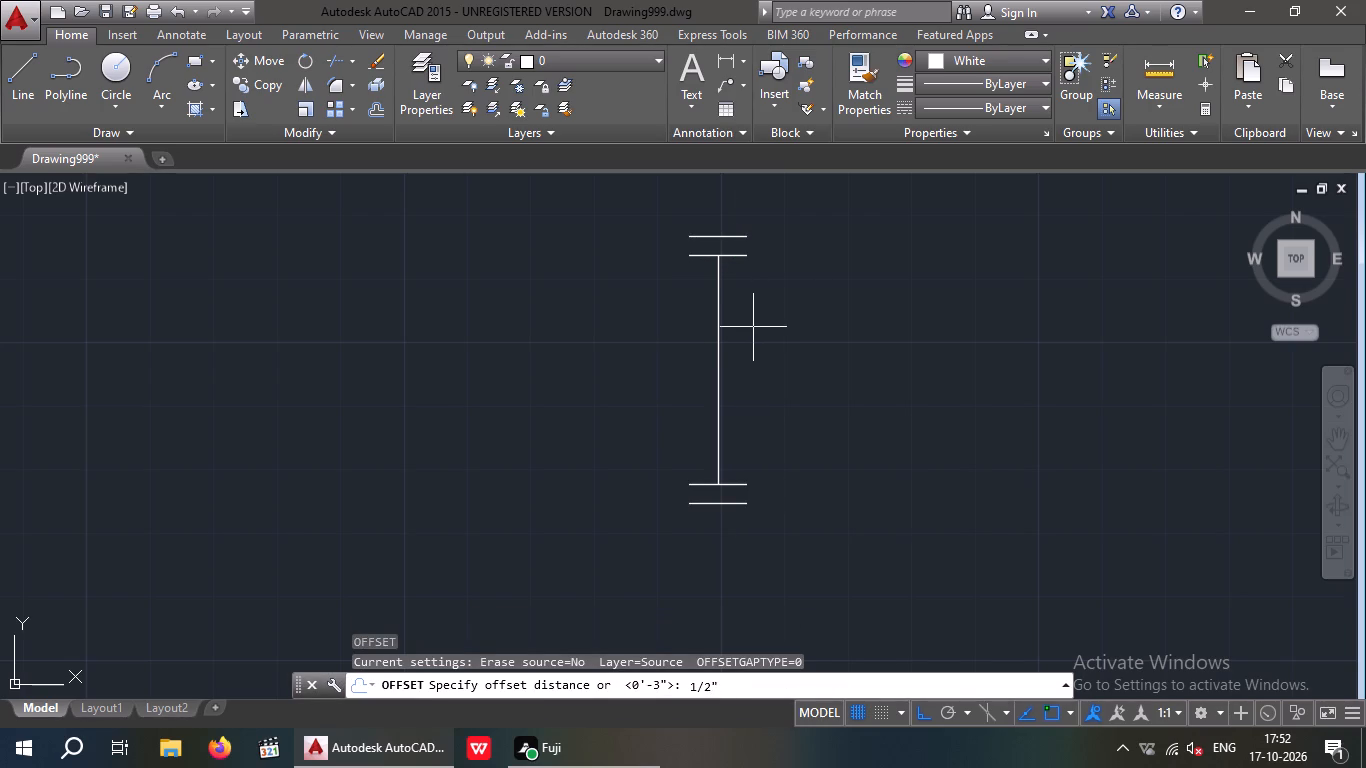
{"action": "left_click", "coordinate": [715, 413]}
{"action": "left_click", "coordinate": [790, 410]}
{"action": "scroll", "coordinate": [735, 414], "scroll_direction": "up", "scroll_amount": 2}
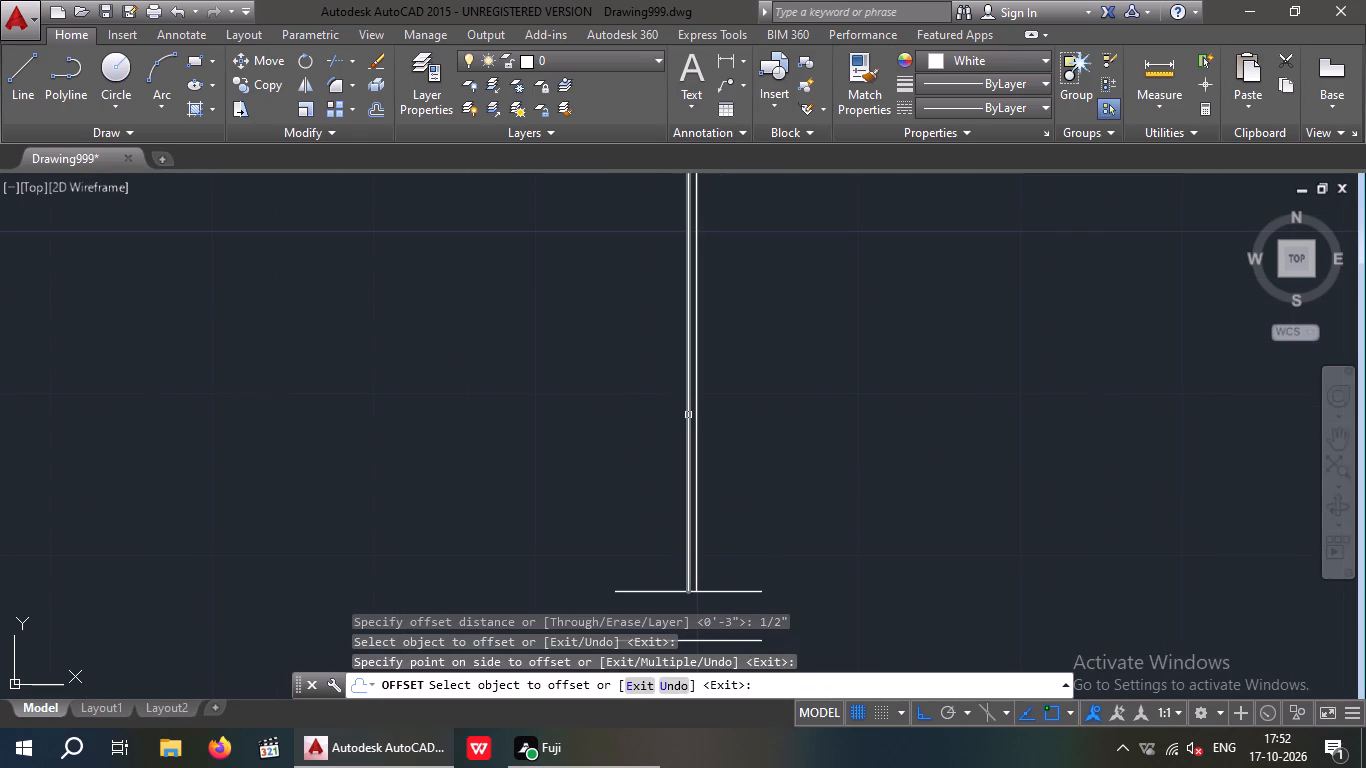
{"action": "left_click_drag", "start_coordinate": [689, 414], "coordinate": [658, 423]}
{"action": "left_click", "coordinate": [654, 424]}
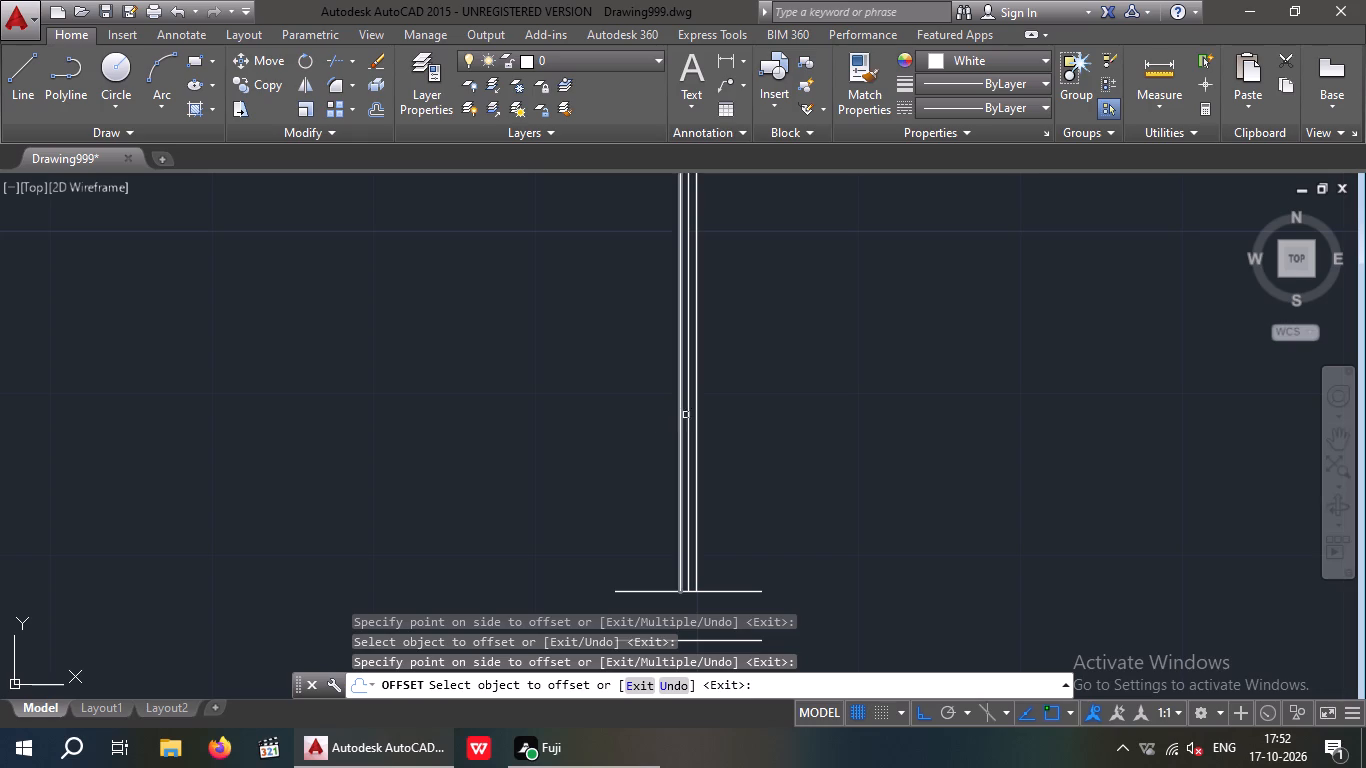
{"action": "scroll", "coordinate": [746, 314], "scroll_direction": "down", "scroll_amount": 2}
{"action": "key", "text": "Escape"}
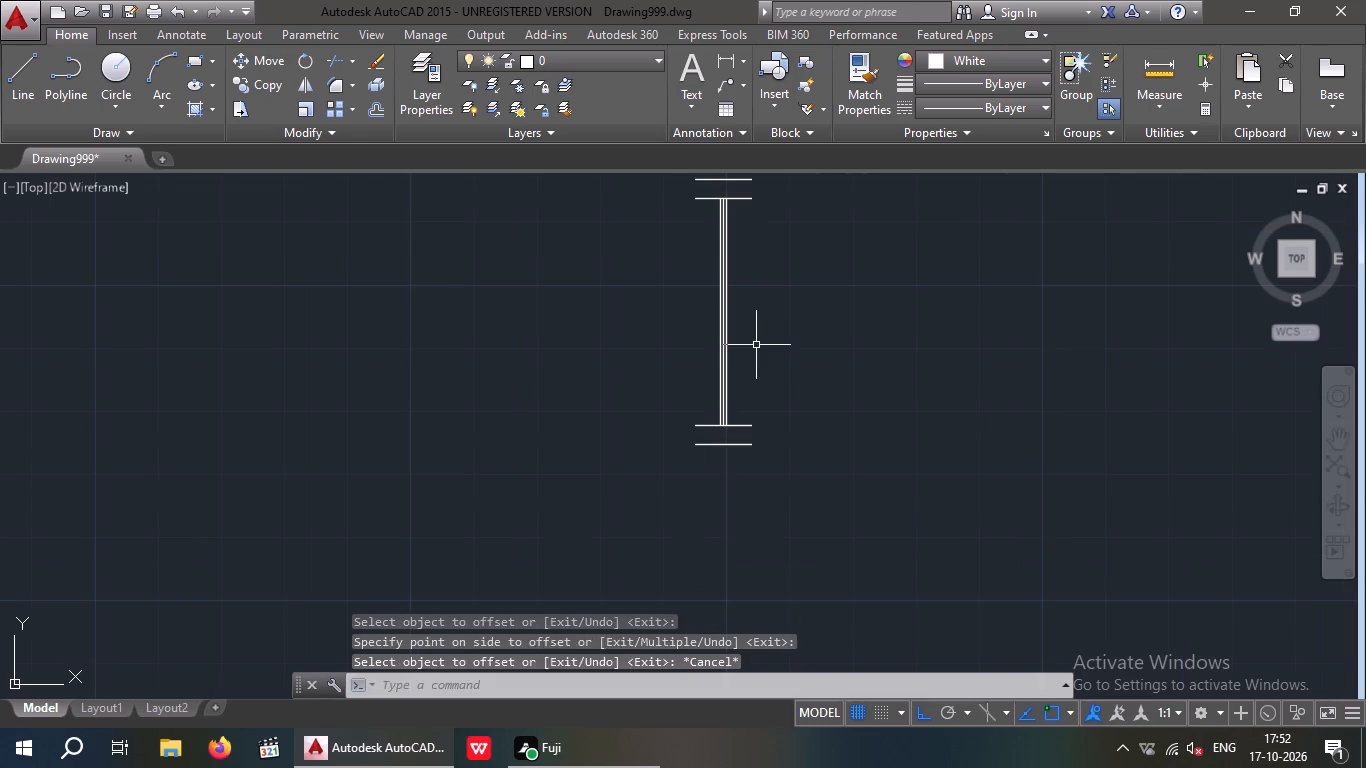
{"action": "key", "text": "Escape"}
With Ortho off, copy the whole window symbol from its centre line's midpoint to the midpoint mark on the northeast room's east outer wall.
{"action": "scroll", "coordinate": [759, 342], "scroll_direction": "down", "scroll_amount": 4}
{"action": "key", "text": "Escape"}
{"action": "left_click_drag", "start_coordinate": [728, 284], "coordinate": [777, 295]}
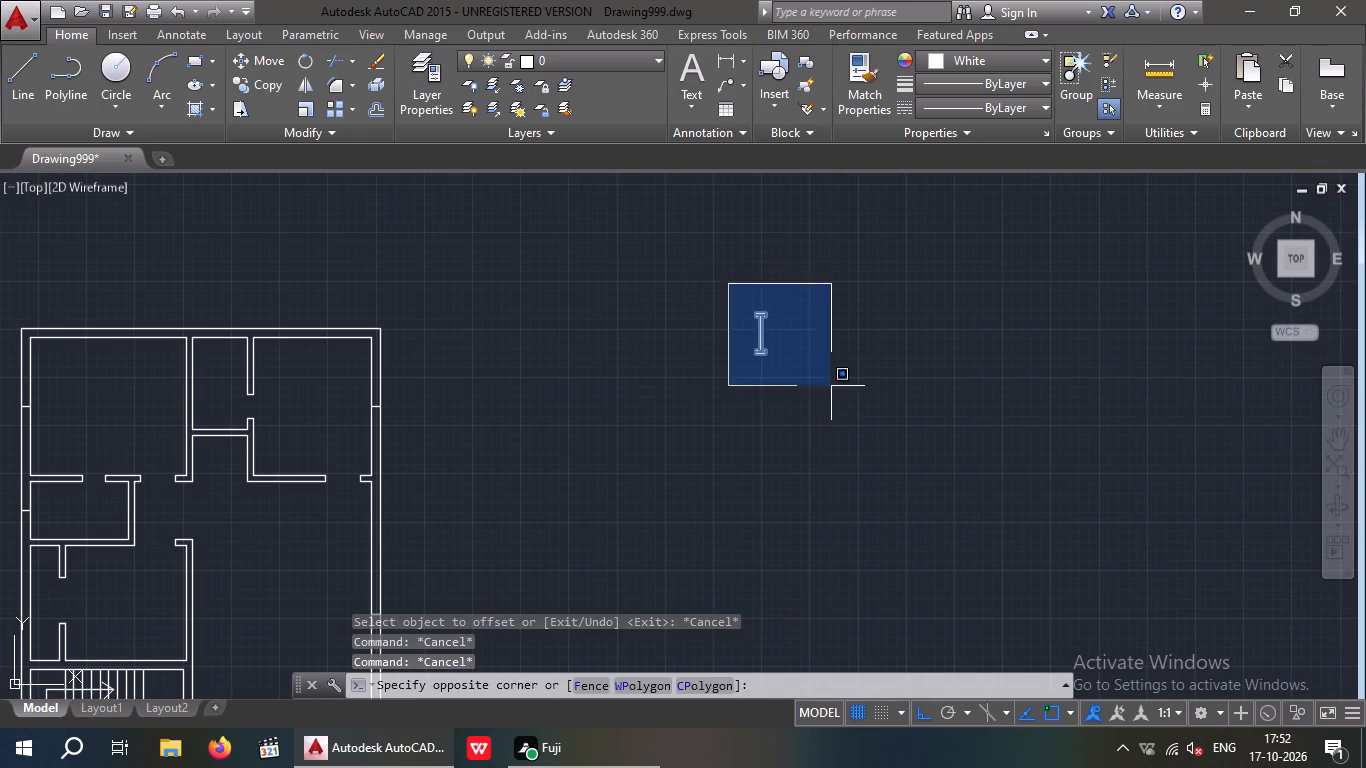
{"action": "left_click", "coordinate": [805, 415]}
{"action": "left_click", "coordinate": [264, 82]}
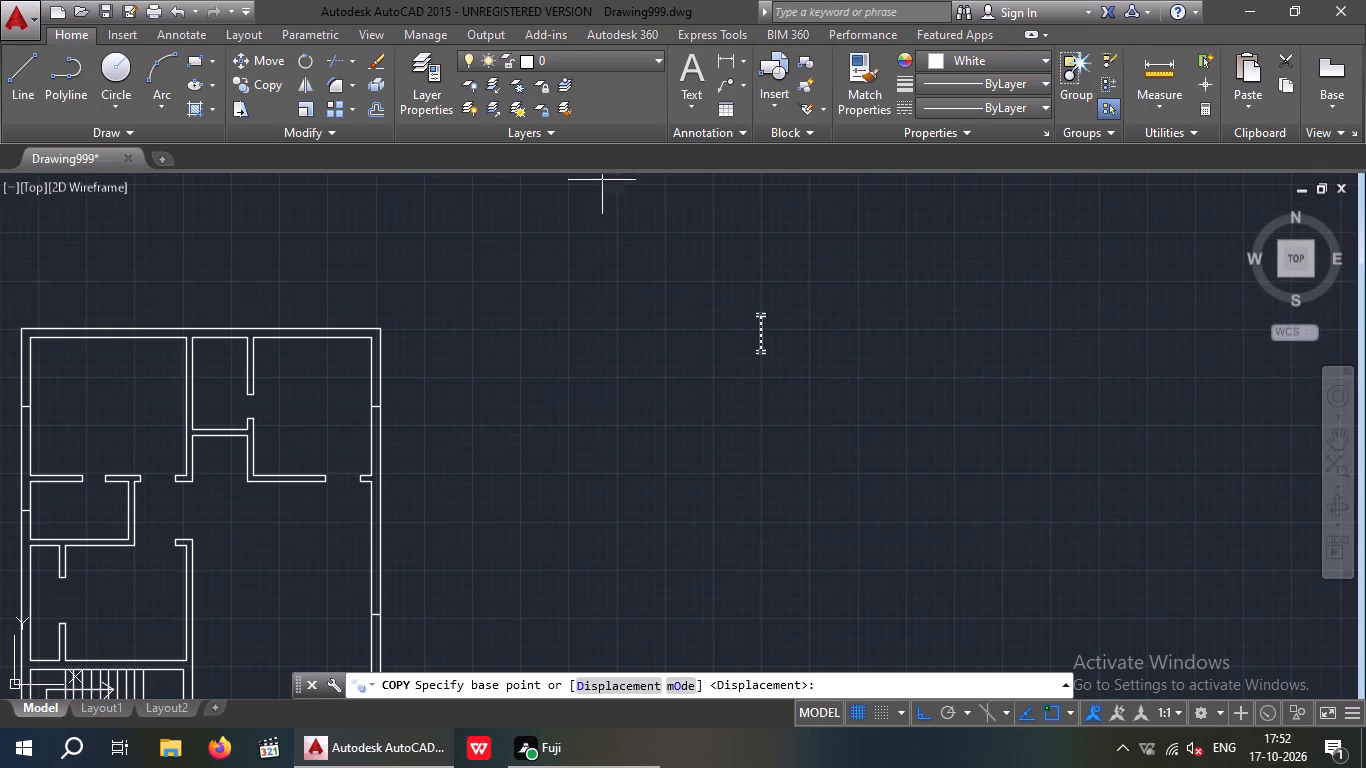
{"action": "scroll", "coordinate": [825, 372], "scroll_direction": "up", "scroll_amount": 2}
{"action": "left_click", "coordinate": [918, 713]}
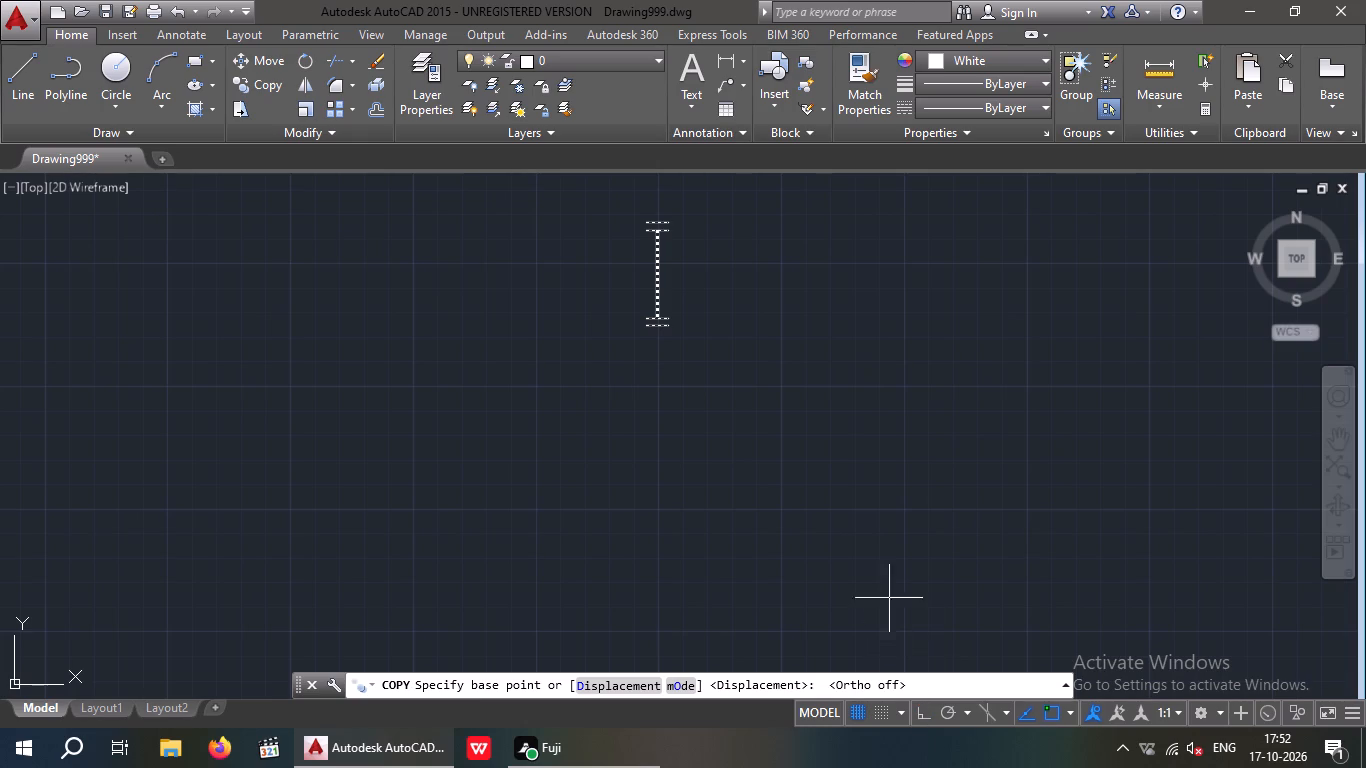
{"action": "scroll", "coordinate": [657, 272], "scroll_direction": "up", "scroll_amount": 4}
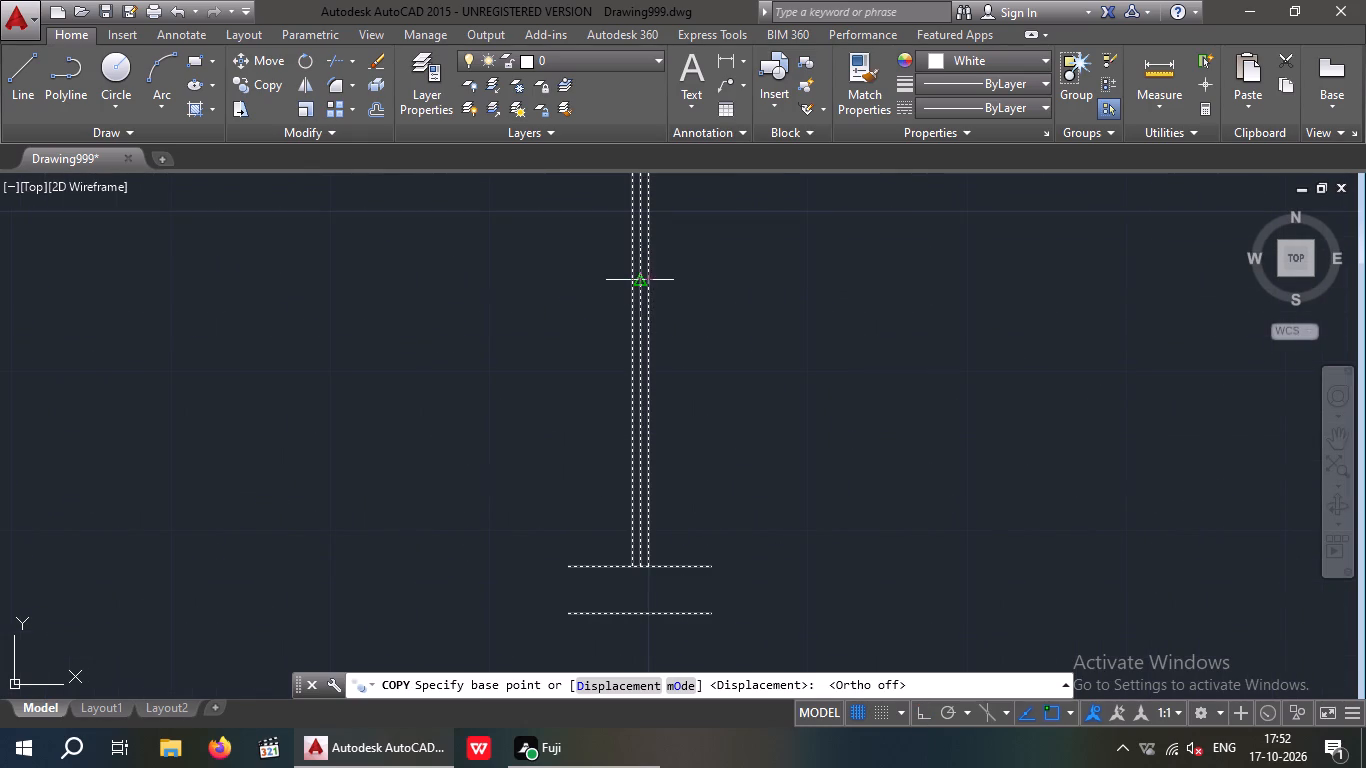
{"action": "left_click", "coordinate": [640, 282]}
{"action": "scroll", "coordinate": [641, 287], "scroll_direction": "down", "scroll_amount": 3}
{"action": "middle_click_drag", "start_coordinate": [487, 316], "coordinate": [686, 276]}
{"action": "middle_click_drag", "start_coordinate": [304, 337], "coordinate": [637, 351]}
{"action": "scroll", "coordinate": [542, 349], "scroll_direction": "down", "scroll_amount": 2}
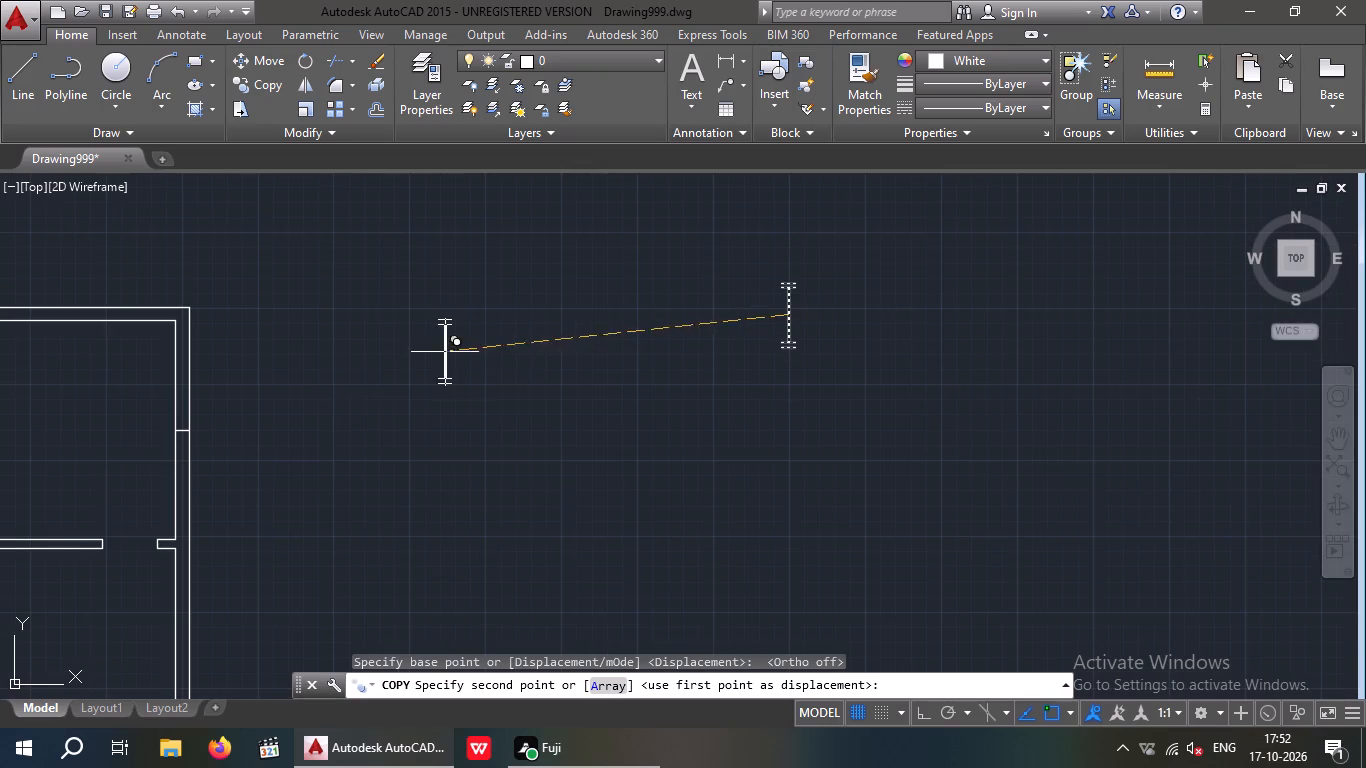
{"action": "scroll", "coordinate": [181, 427], "scroll_direction": "up", "scroll_amount": 3}
{"action": "left_click", "coordinate": [182, 432]}
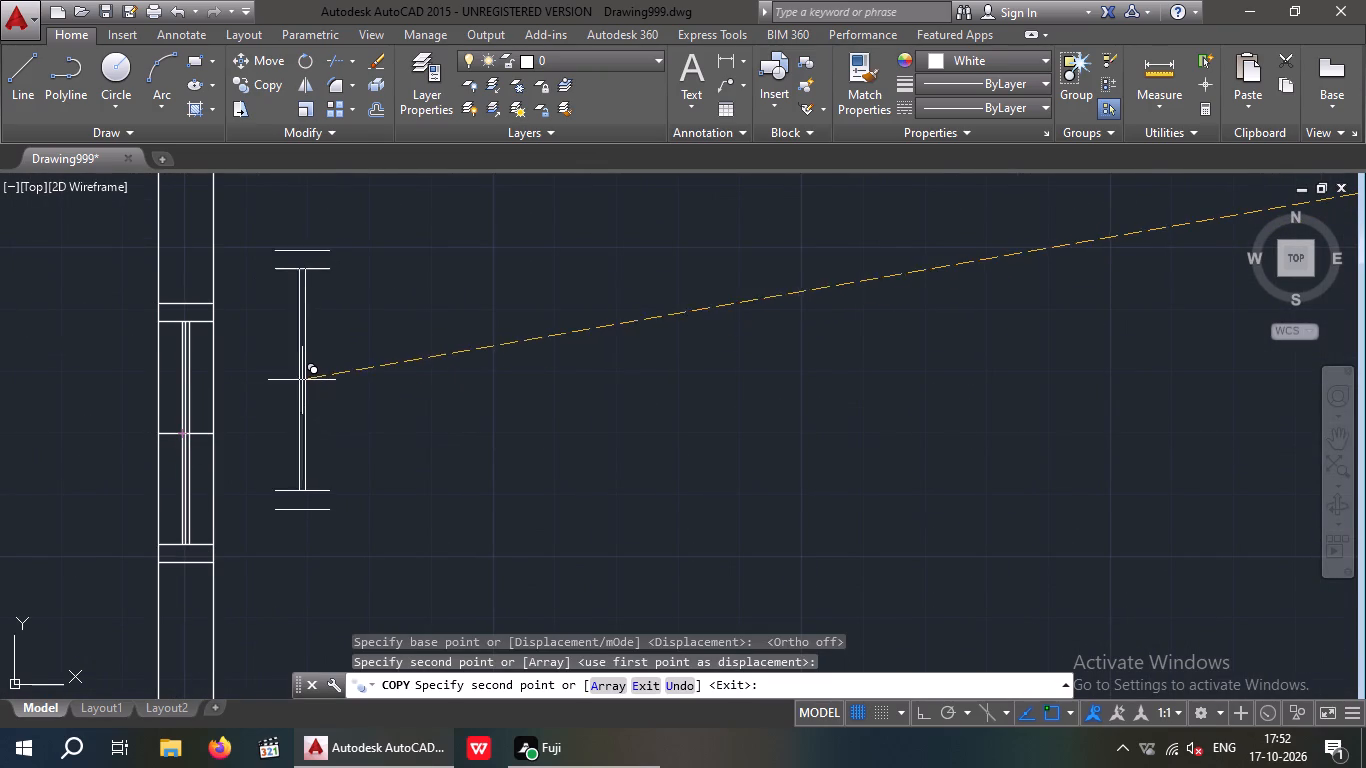
Place another copy of the window symbol at the midpoint mark on the northwest room's west outer wall.
{"action": "scroll", "coordinate": [298, 378], "scroll_direction": "down", "scroll_amount": 2}
{"action": "middle_click_drag", "start_coordinate": [303, 383], "coordinate": [644, 335]}
{"action": "scroll", "coordinate": [635, 344], "scroll_direction": "down", "scroll_amount": 1}
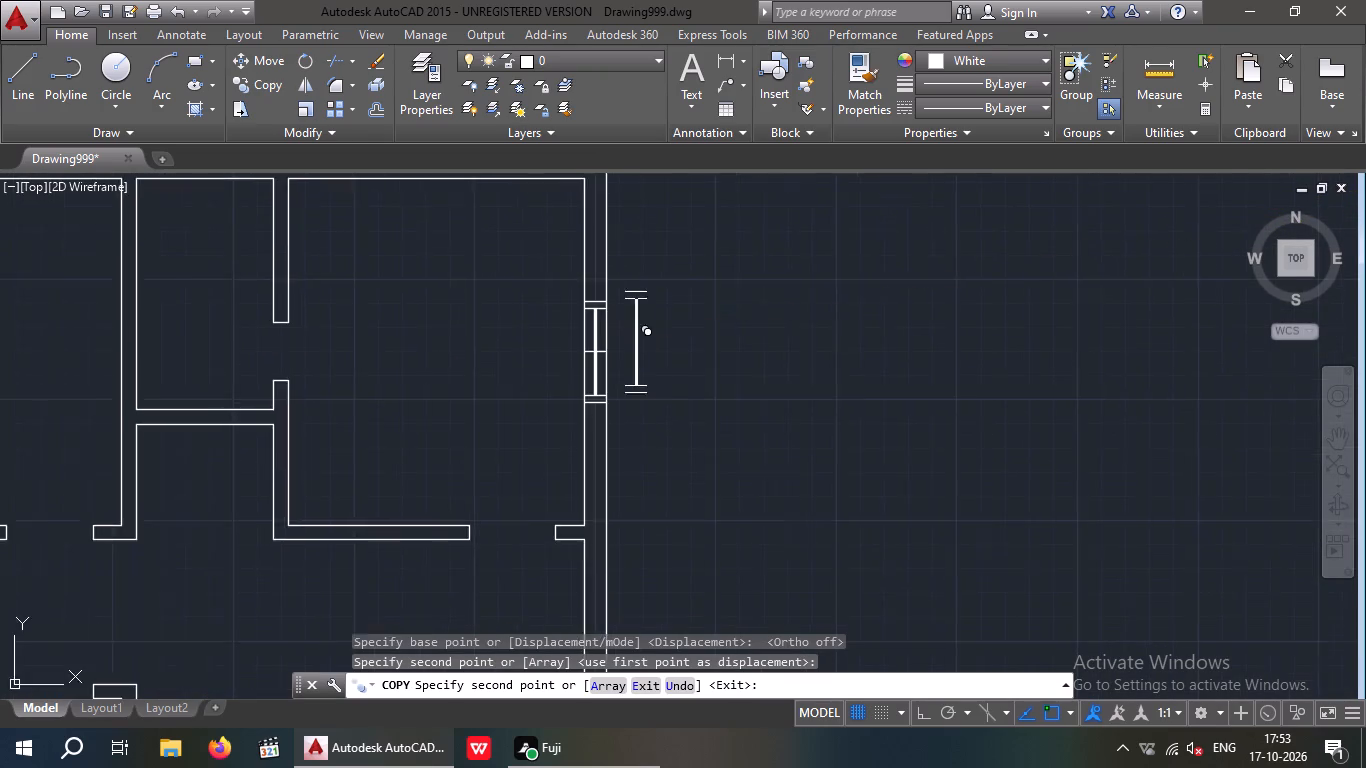
{"action": "scroll", "coordinate": [635, 344], "scroll_direction": "down", "scroll_amount": 1}
{"action": "scroll", "coordinate": [264, 347], "scroll_direction": "up", "scroll_amount": 3}
{"action": "left_click", "coordinate": [308, 360]}
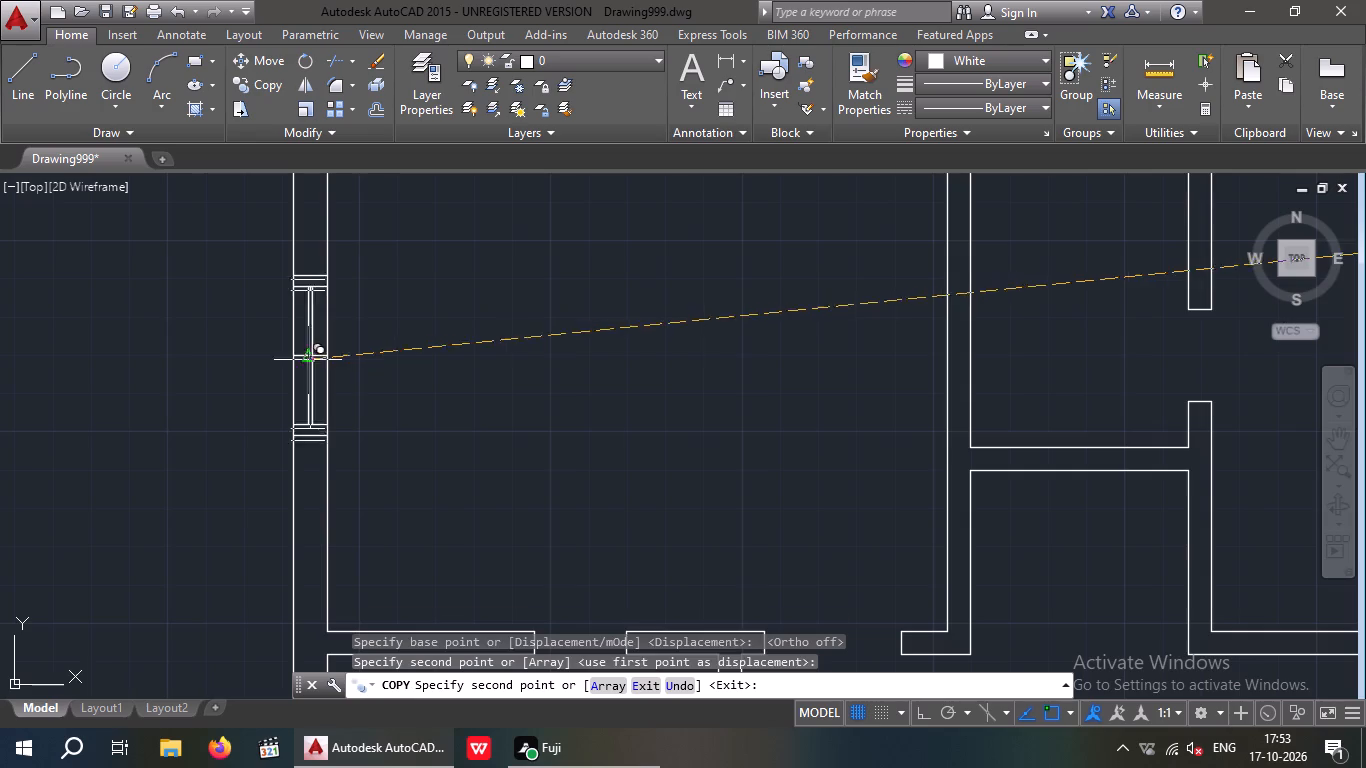
Place another copy of the window symbol at the midpoint mark on the staircase's west outer wall and end copying.
{"action": "scroll", "coordinate": [347, 357], "scroll_direction": "down", "scroll_amount": 3}
{"action": "middle_click_drag", "start_coordinate": [421, 349], "coordinate": [455, 195]}
{"action": "scroll", "coordinate": [365, 501], "scroll_direction": "up", "scroll_amount": 2}
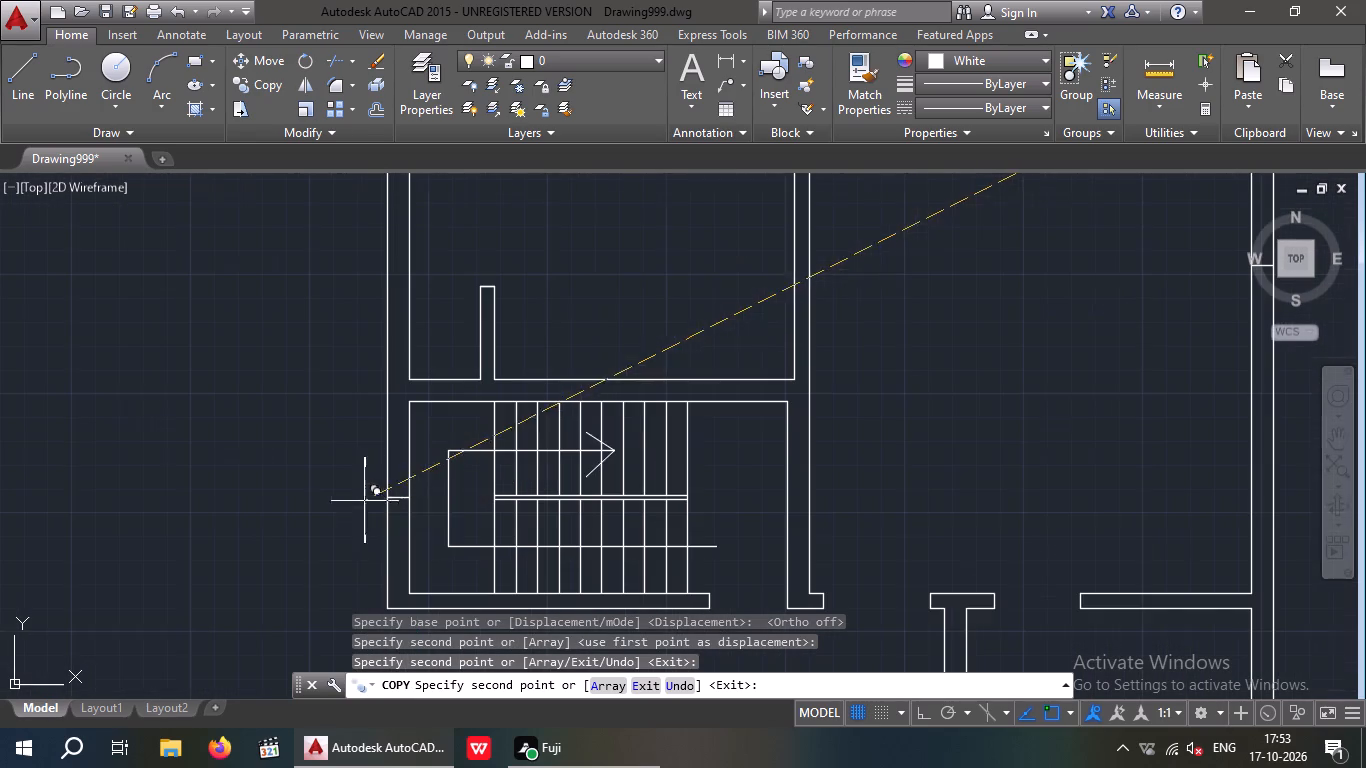
{"action": "left_click", "coordinate": [398, 496]}
{"action": "scroll", "coordinate": [403, 449], "scroll_direction": "up", "scroll_amount": 1}
{"action": "scroll", "coordinate": [403, 448], "scroll_direction": "down", "scroll_amount": 5}
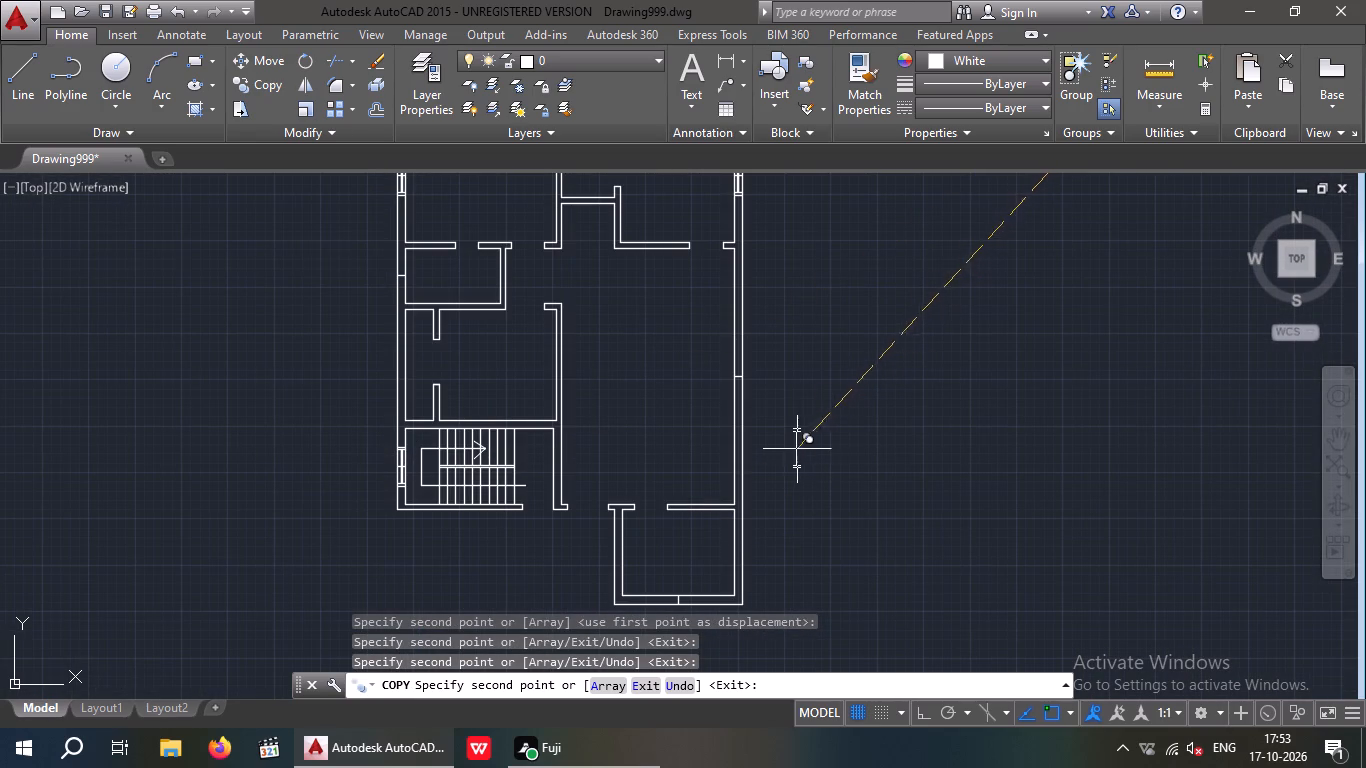
{"action": "middle_click_drag", "start_coordinate": [788, 446], "coordinate": [787, 323]}
{"action": "scroll", "coordinate": [760, 381], "scroll_direction": "down", "scroll_amount": 1}
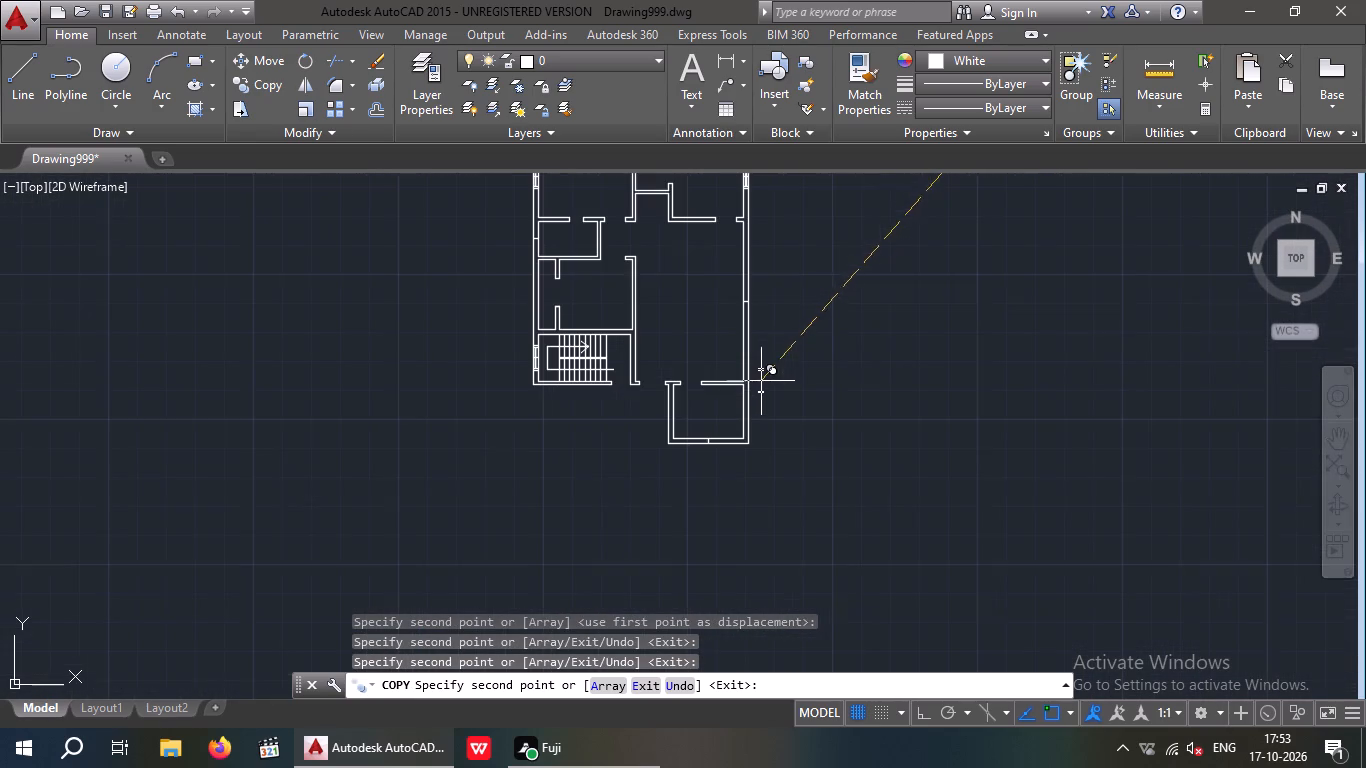
{"action": "key", "text": "Escape"}
With Ortho on, rotate the original vertical window symbol 270° about its lower end so that it lies horizontally.
{"action": "scroll", "coordinate": [792, 375], "scroll_direction": "down", "scroll_amount": 1}
{"action": "middle_click_drag", "start_coordinate": [772, 389], "coordinate": [534, 519]}
{"action": "scroll", "coordinate": [680, 378], "scroll_direction": "up", "scroll_amount": 3}
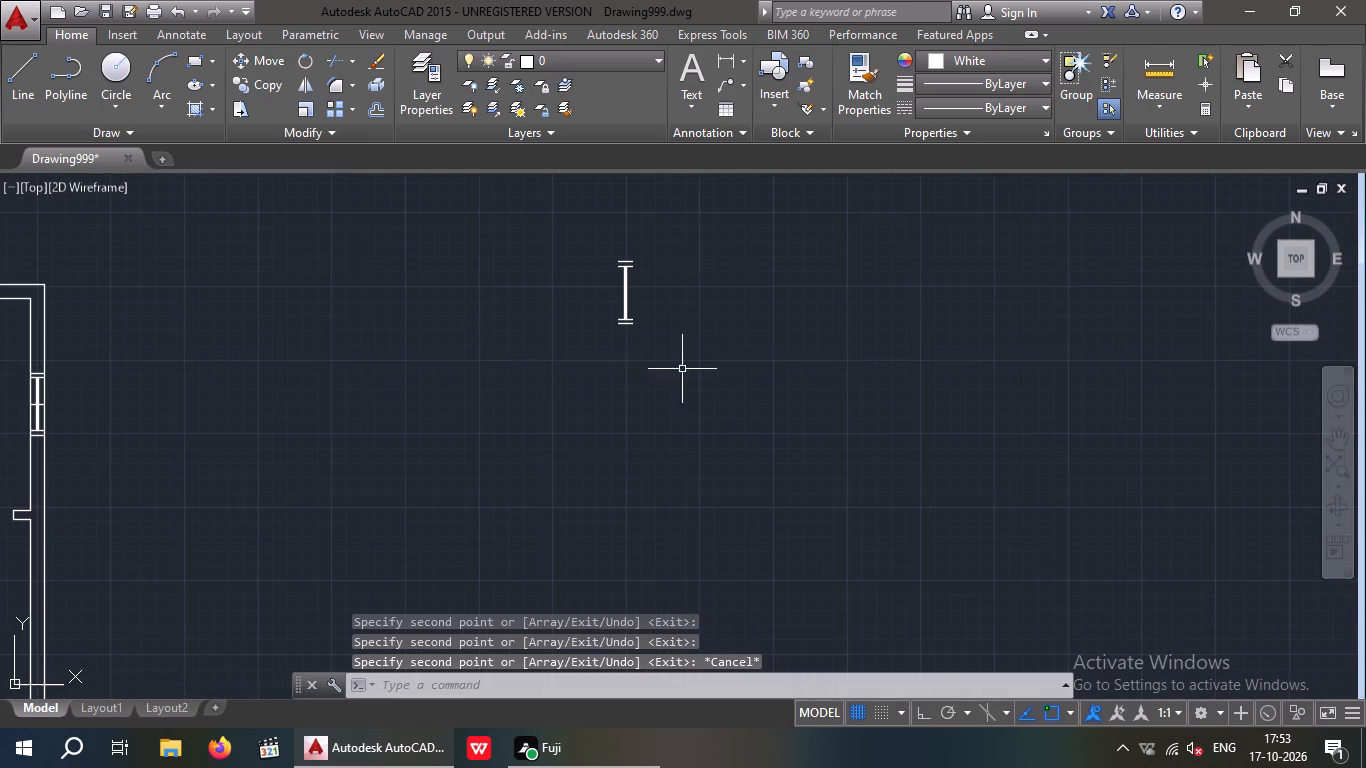
{"action": "middle_click_drag", "start_coordinate": [677, 349], "coordinate": [654, 438]}
{"action": "left_click_drag", "start_coordinate": [528, 309], "coordinate": [655, 296]}
{"action": "left_click", "coordinate": [616, 457]}
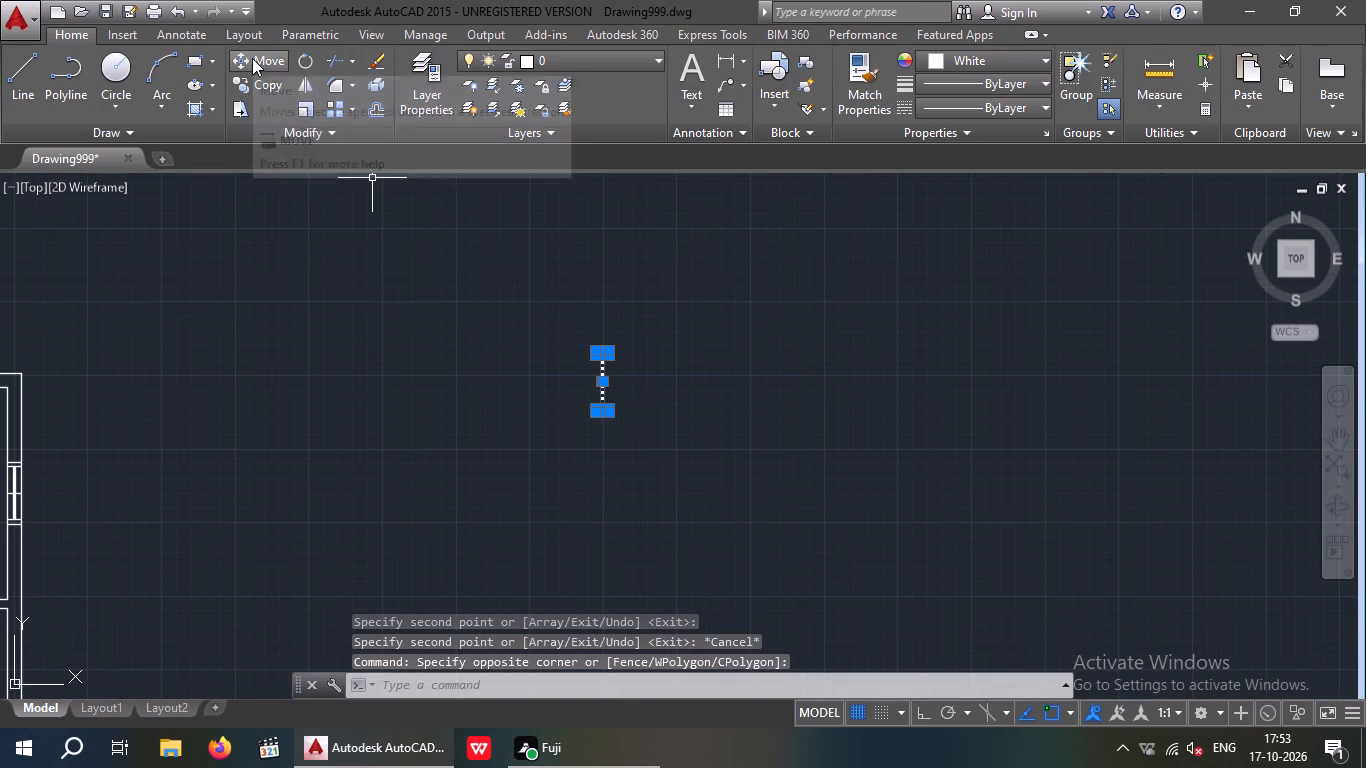
{"action": "left_click", "coordinate": [308, 62]}
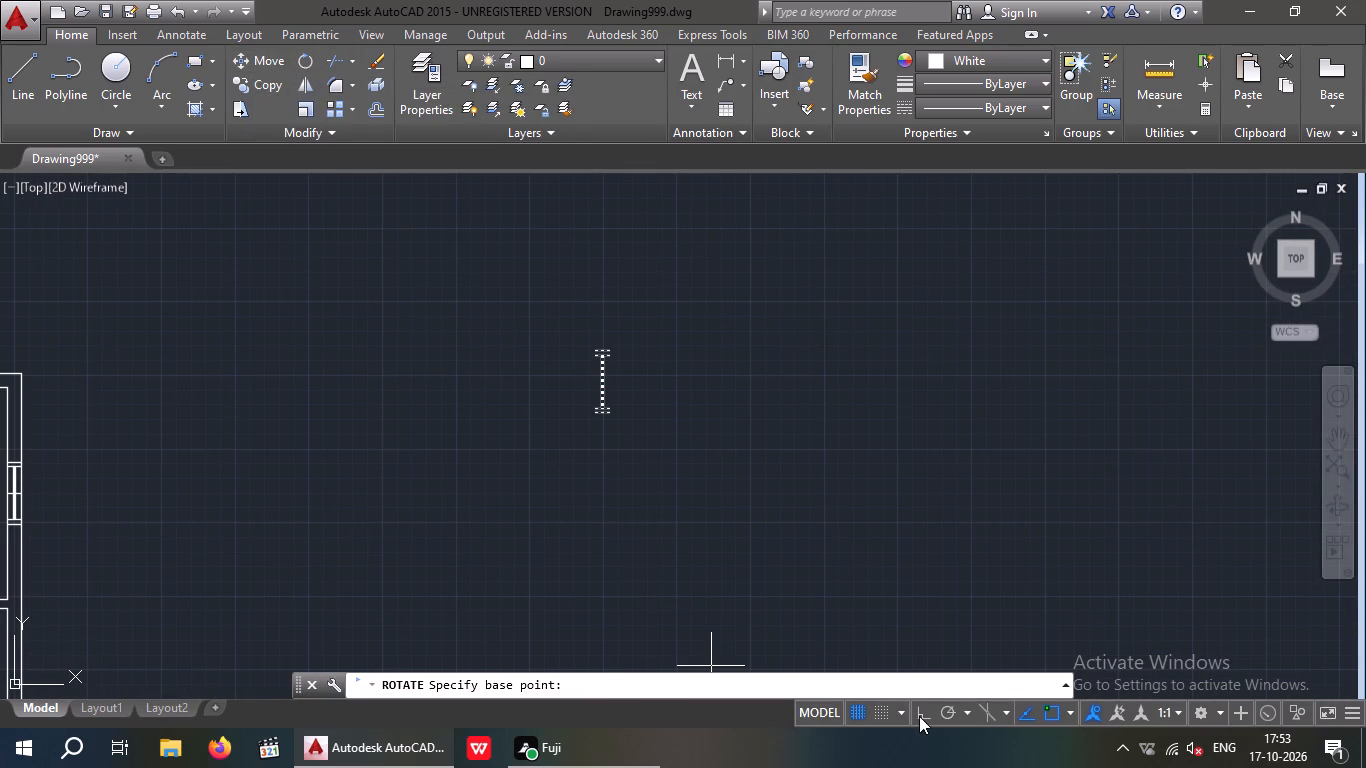
{"action": "left_click_drag", "start_coordinate": [920, 715], "coordinate": [910, 711]}
{"action": "left_click_drag", "start_coordinate": [611, 413], "coordinate": [568, 425]}
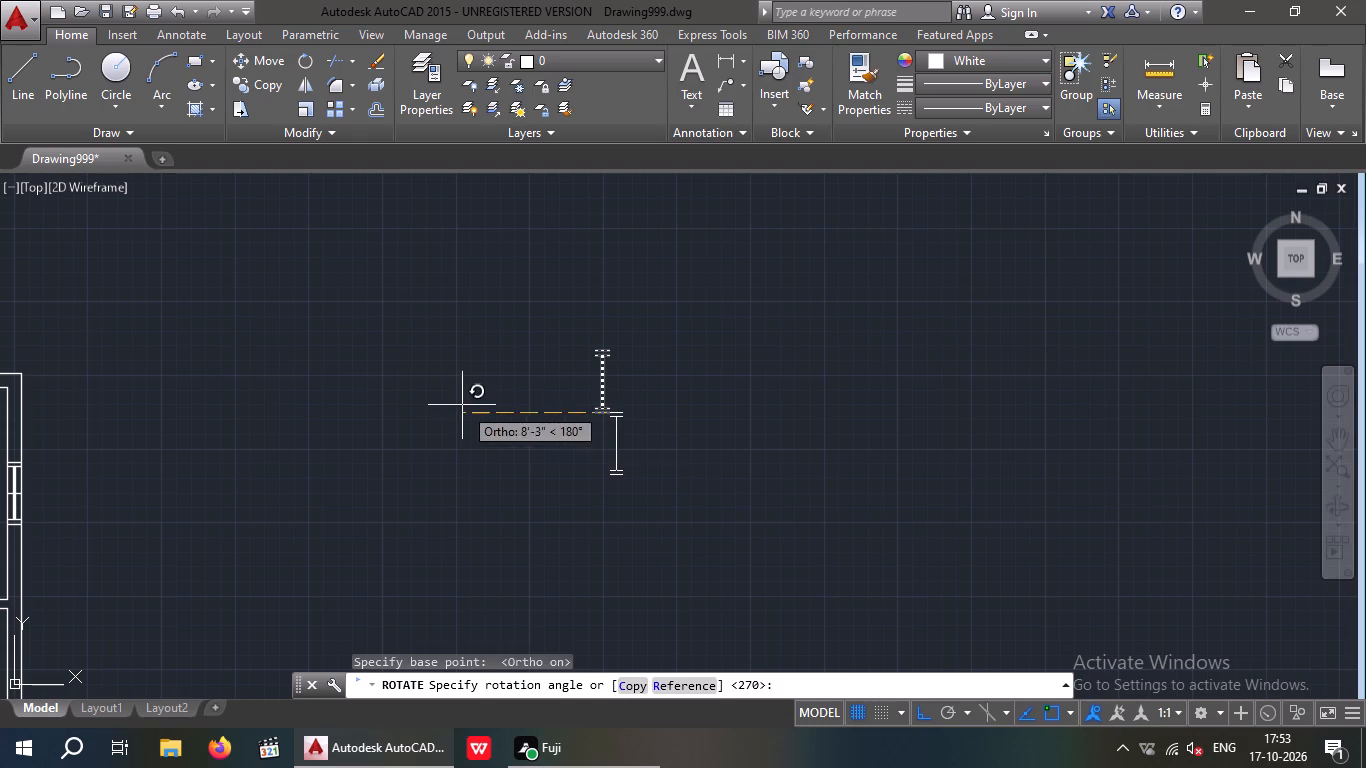
{"action": "left_click", "coordinate": [586, 467]}
{"action": "key", "text": "Escape"}
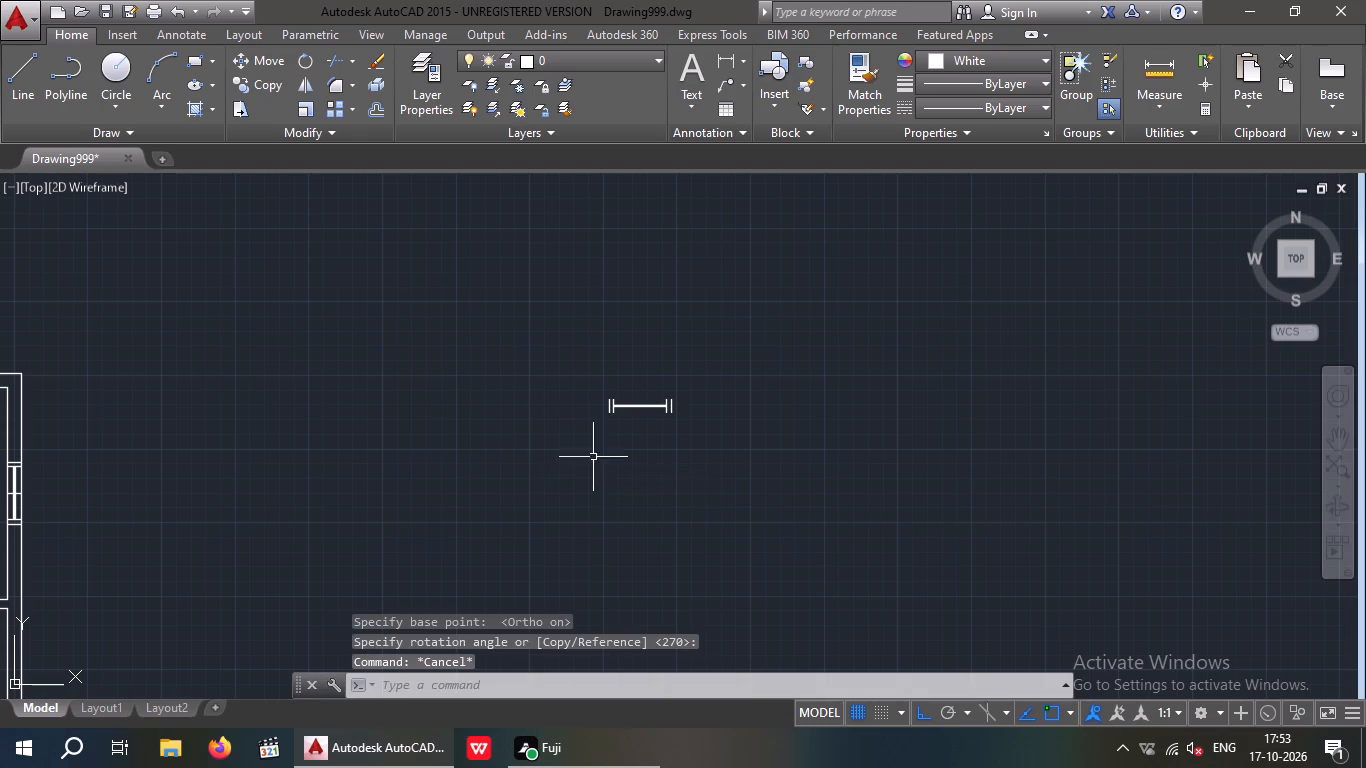
Copy the horizontal window symbol from its centre line's midpoint to the midpoint mark on the southernmost room's south outer wall.
{"action": "left_click_drag", "start_coordinate": [739, 341], "coordinate": [696, 414]}
{"action": "left_click_drag", "start_coordinate": [505, 471], "coordinate": [494, 444]}
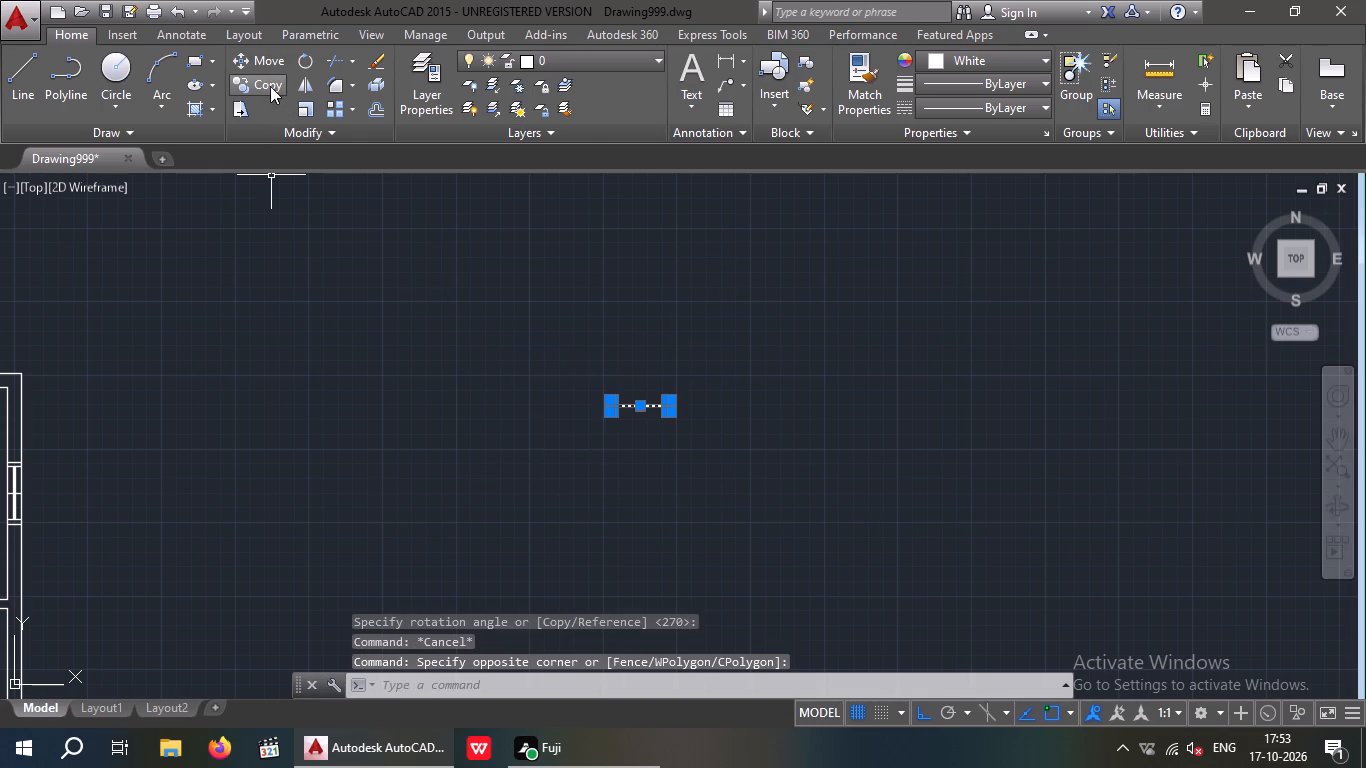
{"action": "left_click", "coordinate": [269, 85]}
{"action": "scroll", "coordinate": [632, 395], "scroll_direction": "up", "scroll_amount": 6}
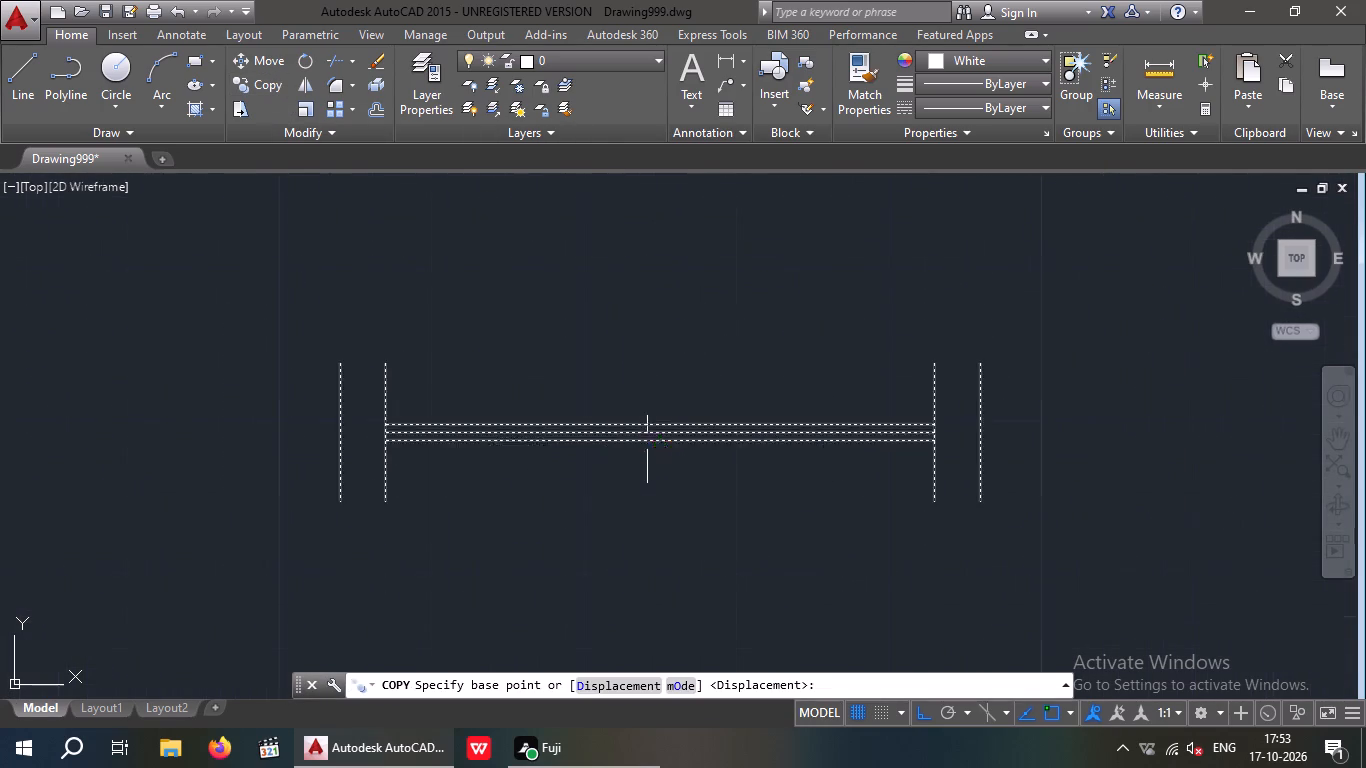
{"action": "left_click", "coordinate": [670, 429]}
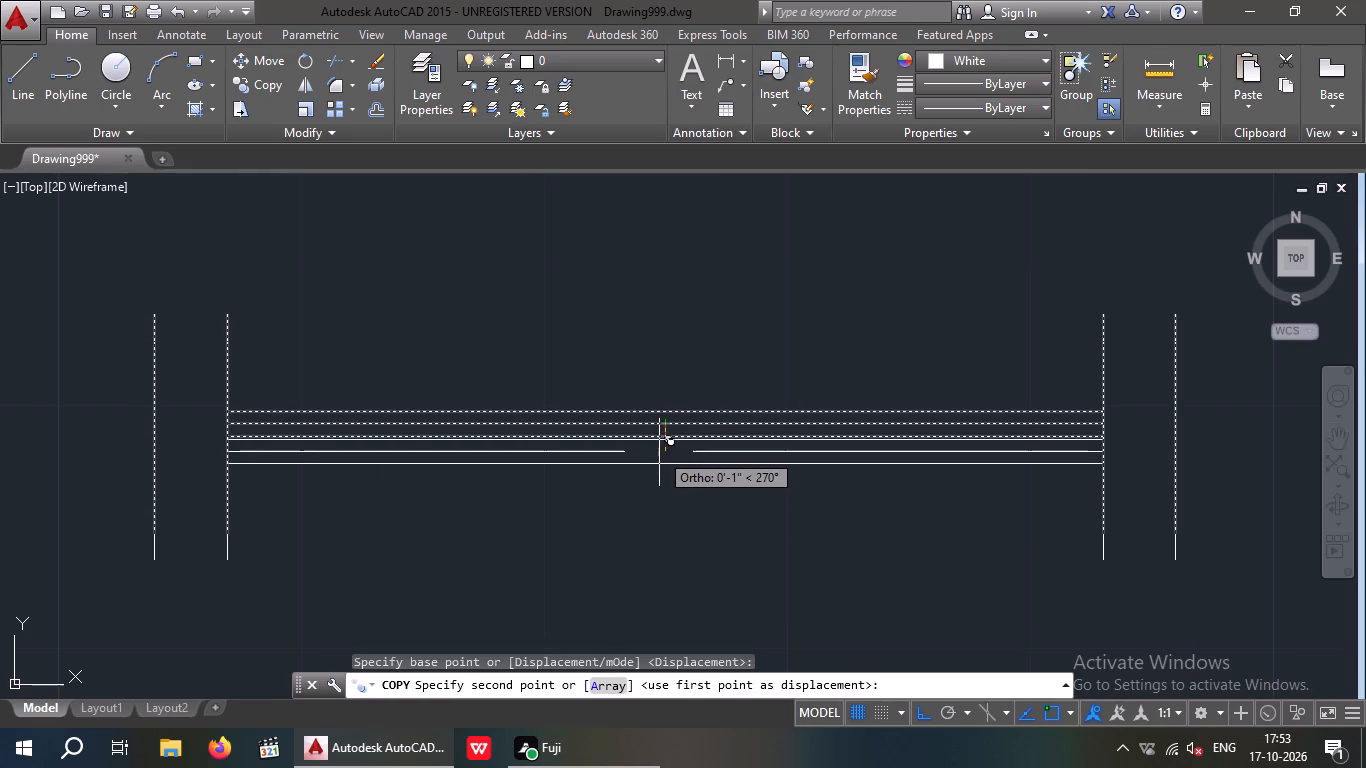
{"action": "scroll", "coordinate": [656, 452], "scroll_direction": "down", "scroll_amount": 6}
{"action": "middle_click_drag", "start_coordinate": [586, 484], "coordinate": [793, 350]}
{"action": "scroll", "coordinate": [716, 391], "scroll_direction": "down", "scroll_amount": 3}
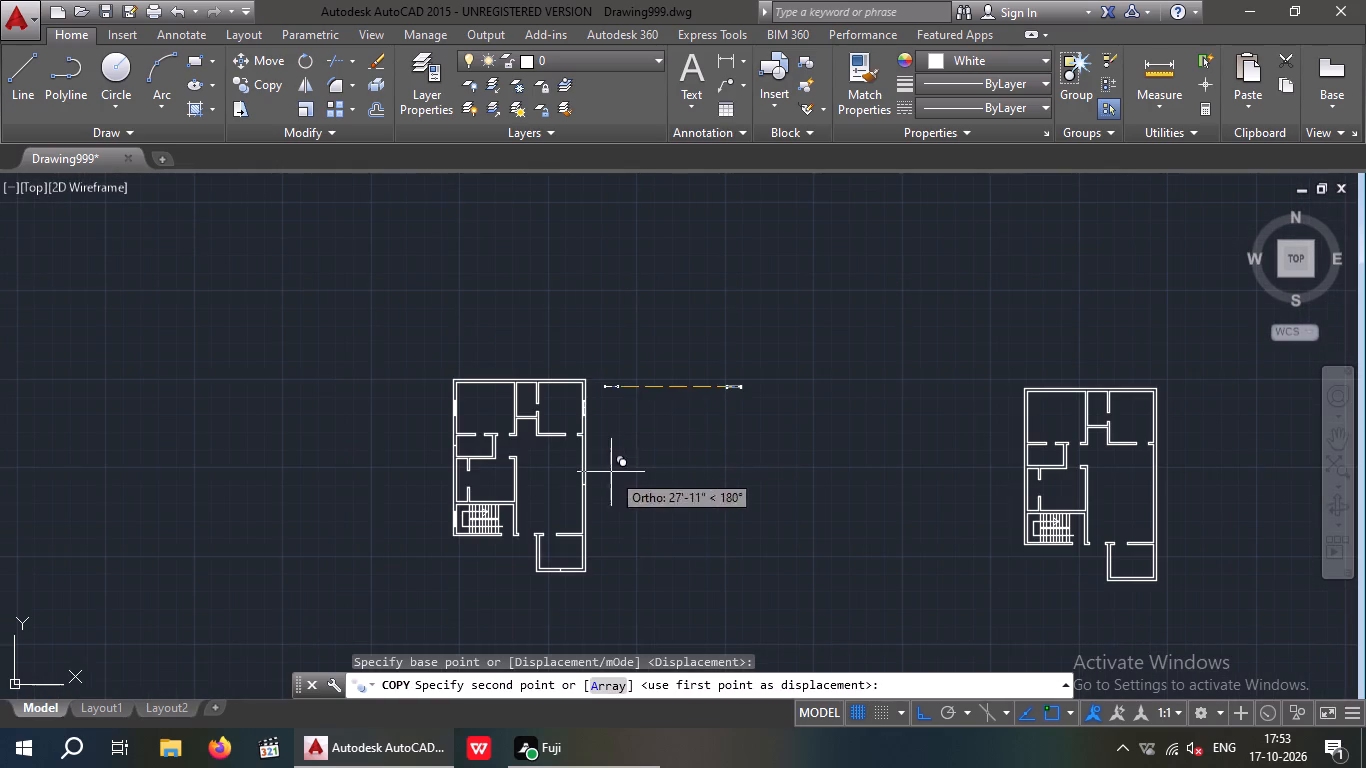
{"action": "scroll", "coordinate": [561, 581], "scroll_direction": "up", "scroll_amount": 4}
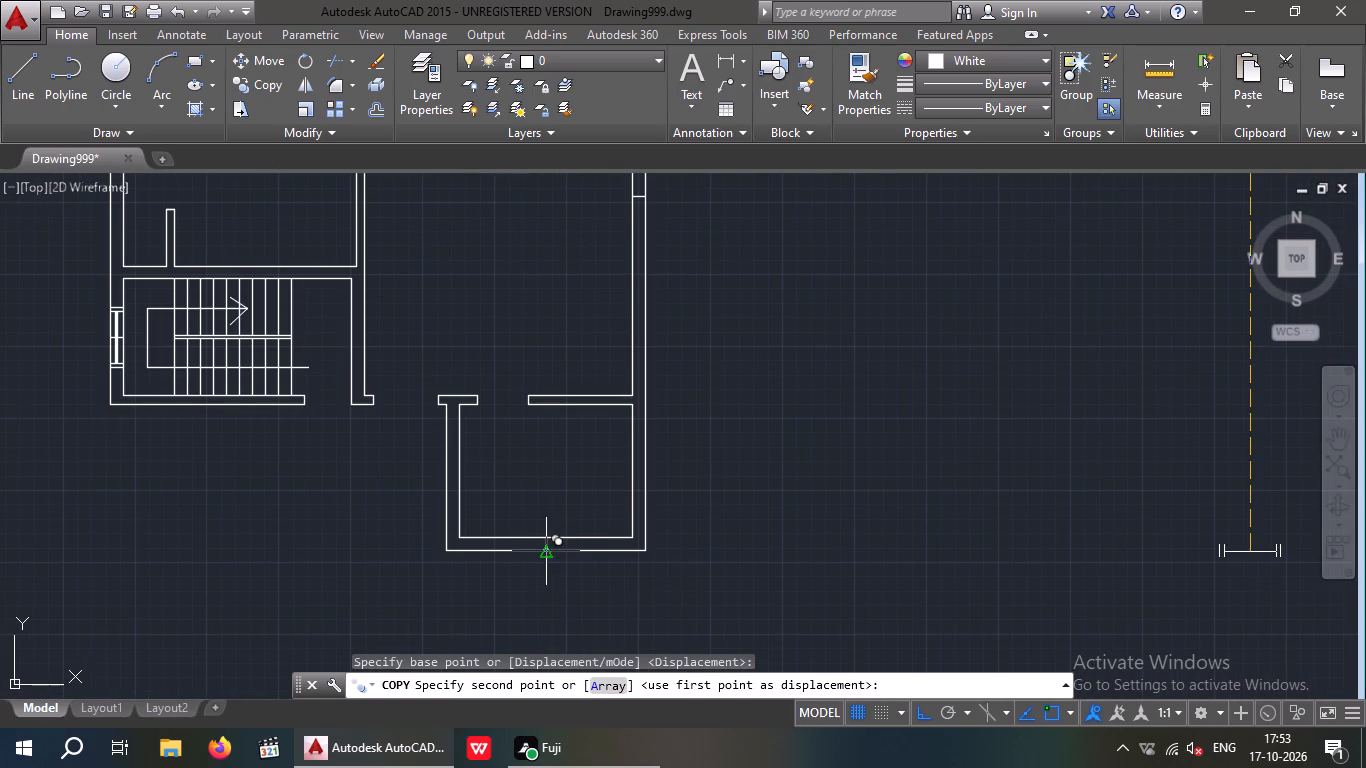
{"action": "left_click", "coordinate": [547, 543]}
{"action": "key", "text": "Escape"}
{"action": "key", "text": "Escape"}
Delete the midpoint mark line crossing the window in the southernmost room's south wall.
{"action": "scroll", "coordinate": [538, 542], "scroll_direction": "up", "scroll_amount": 4}
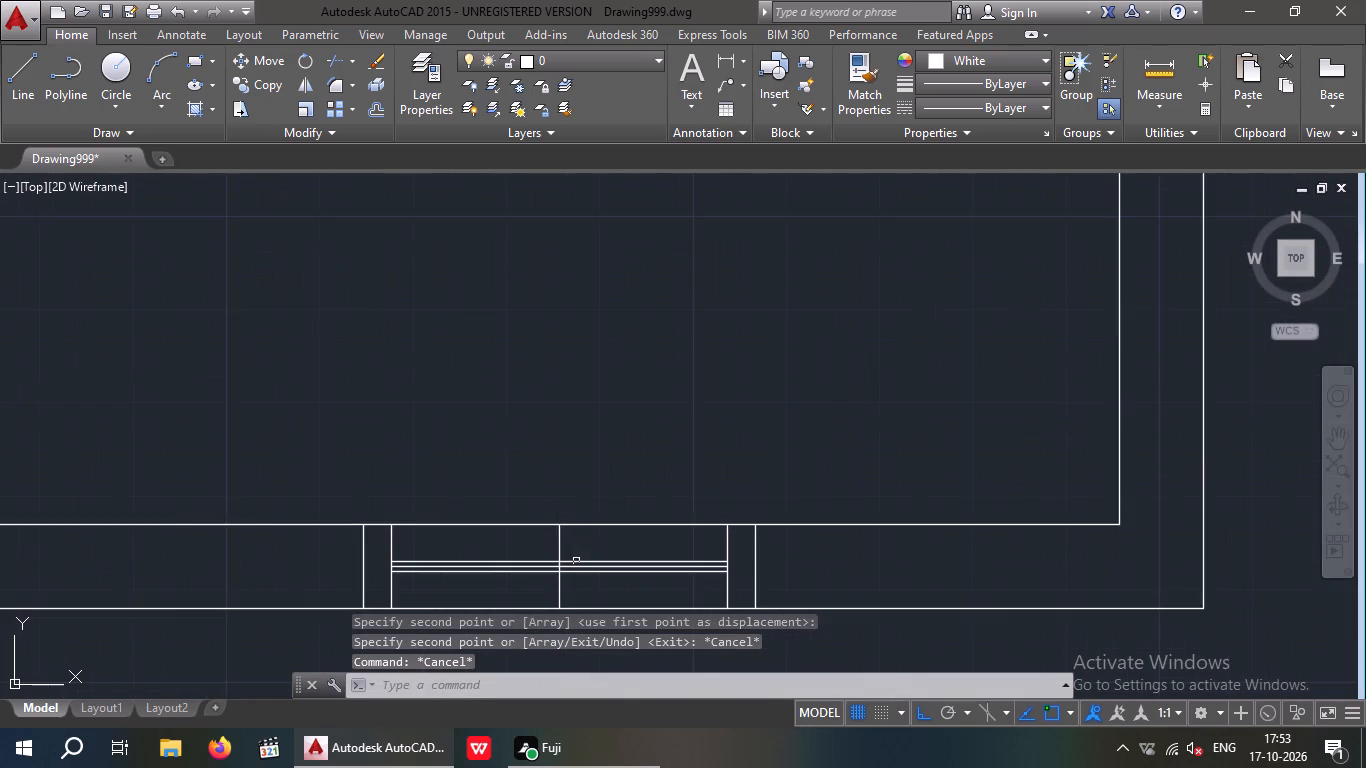
{"action": "scroll", "coordinate": [560, 554], "scroll_direction": "up", "scroll_amount": 2}
{"action": "left_click_drag", "start_coordinate": [619, 529], "coordinate": [564, 541]}
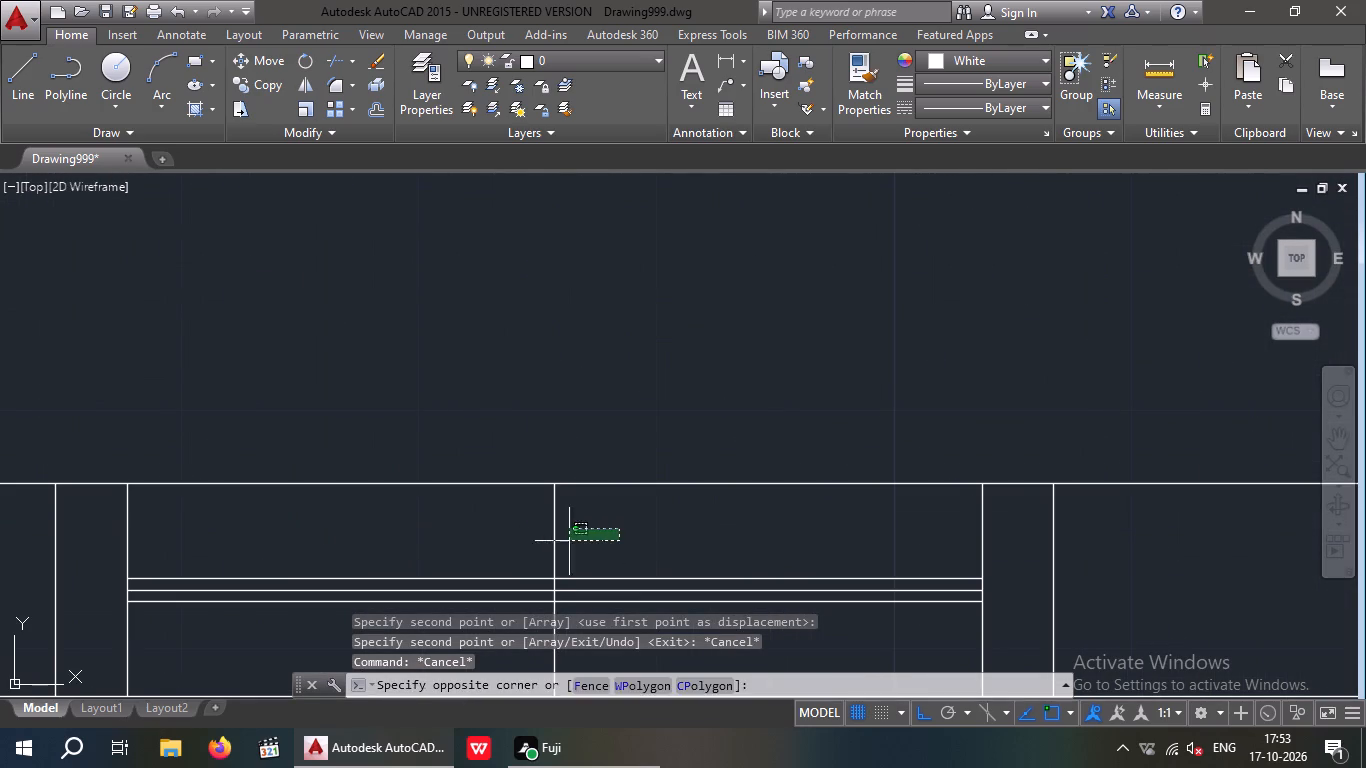
{"action": "left_click_drag", "start_coordinate": [564, 541], "coordinate": [566, 541]}
{"action": "left_click", "coordinate": [528, 541]}
{"action": "key", "text": "Delete"}
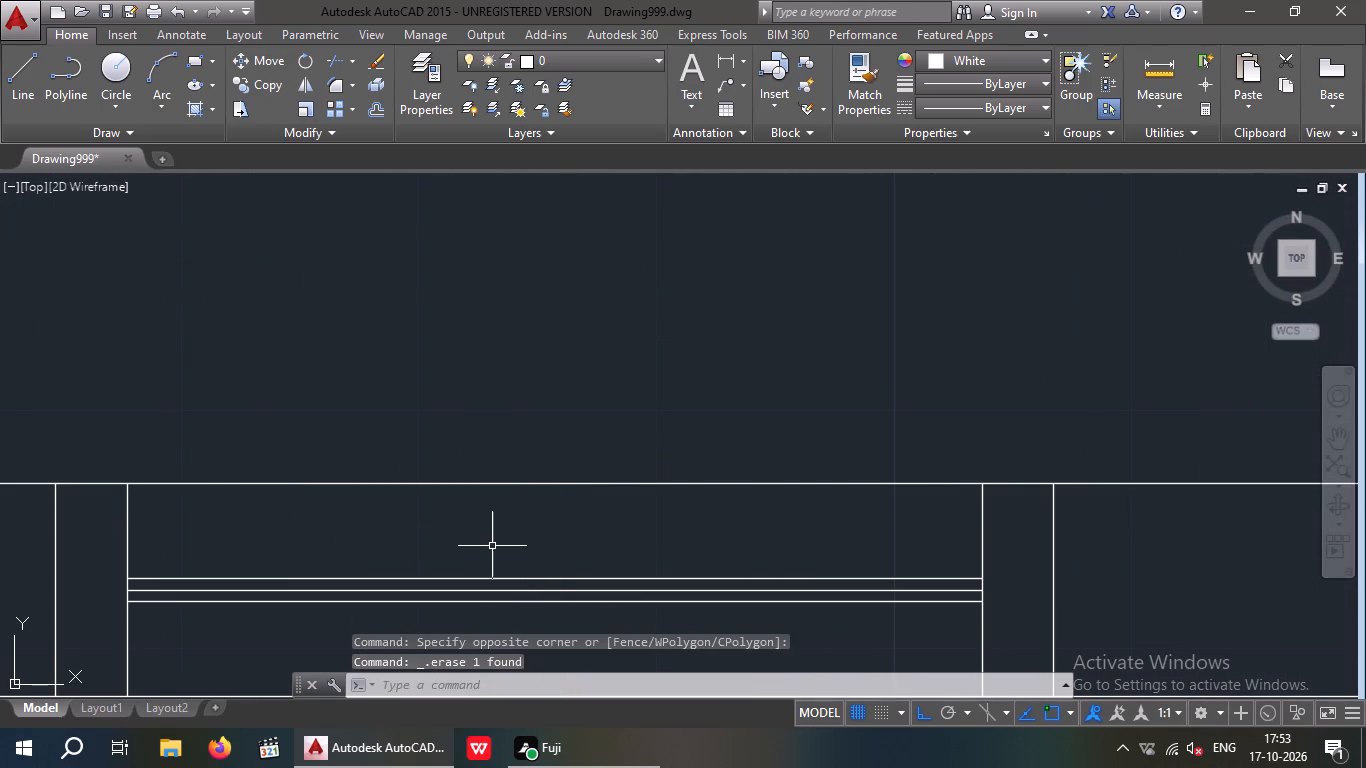
Delete the midpoint mark line crossing the window in the staircase's west outer wall.
{"action": "scroll", "coordinate": [537, 521], "scroll_direction": "down", "scroll_amount": 5}
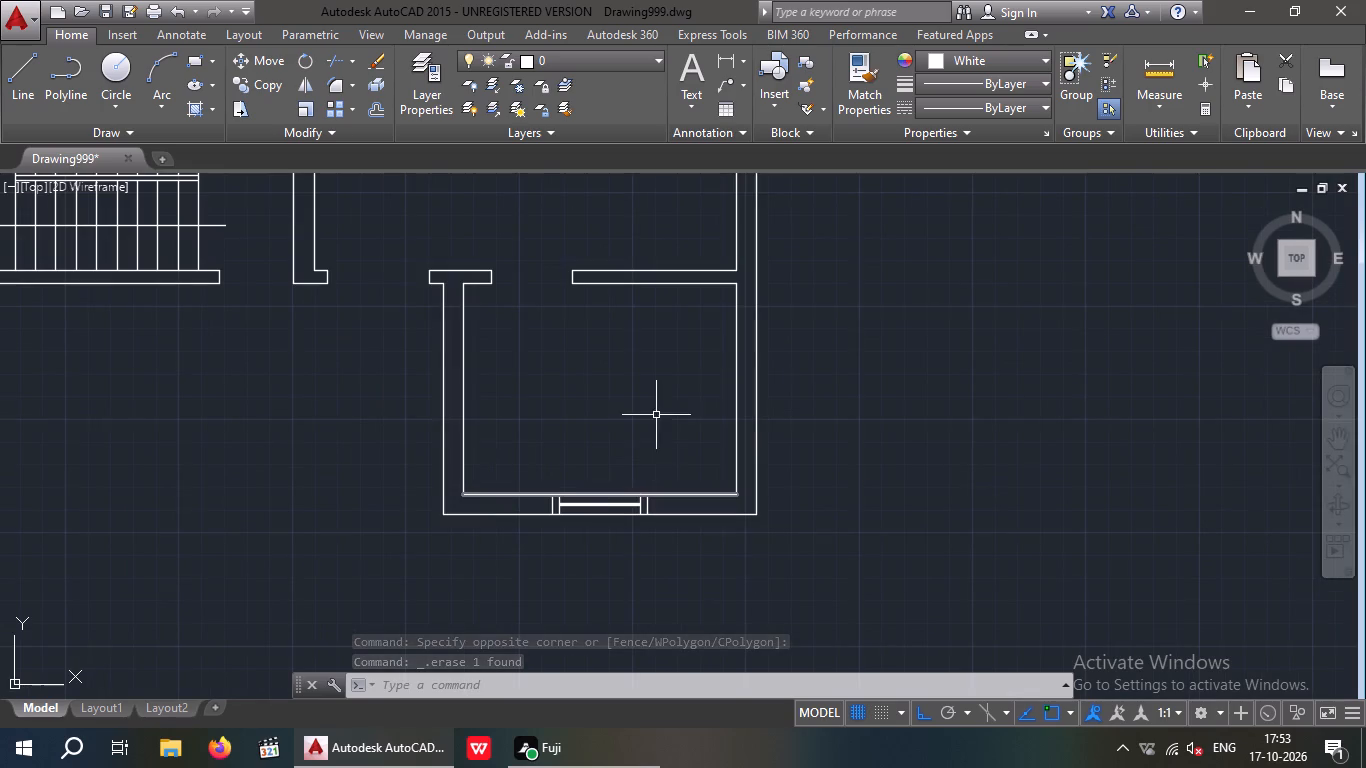
{"action": "middle_click_drag", "start_coordinate": [362, 336], "coordinate": [513, 504]}
{"action": "scroll", "coordinate": [474, 432], "scroll_direction": "down", "scroll_amount": 2}
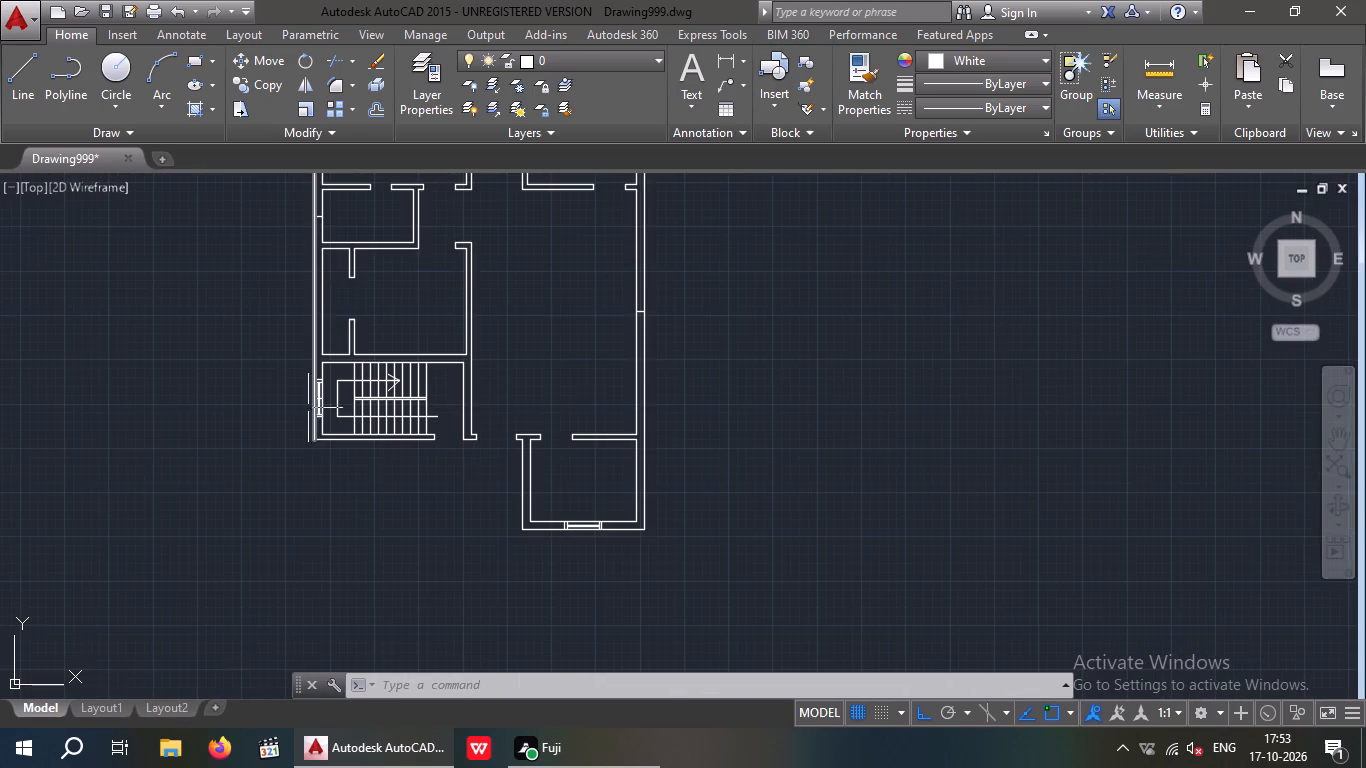
{"action": "scroll", "coordinate": [315, 405], "scroll_direction": "up", "scroll_amount": 7}
{"action": "middle_click_drag", "start_coordinate": [360, 329], "coordinate": [349, 507]}
{"action": "left_click_drag", "start_coordinate": [347, 463], "coordinate": [332, 419]}
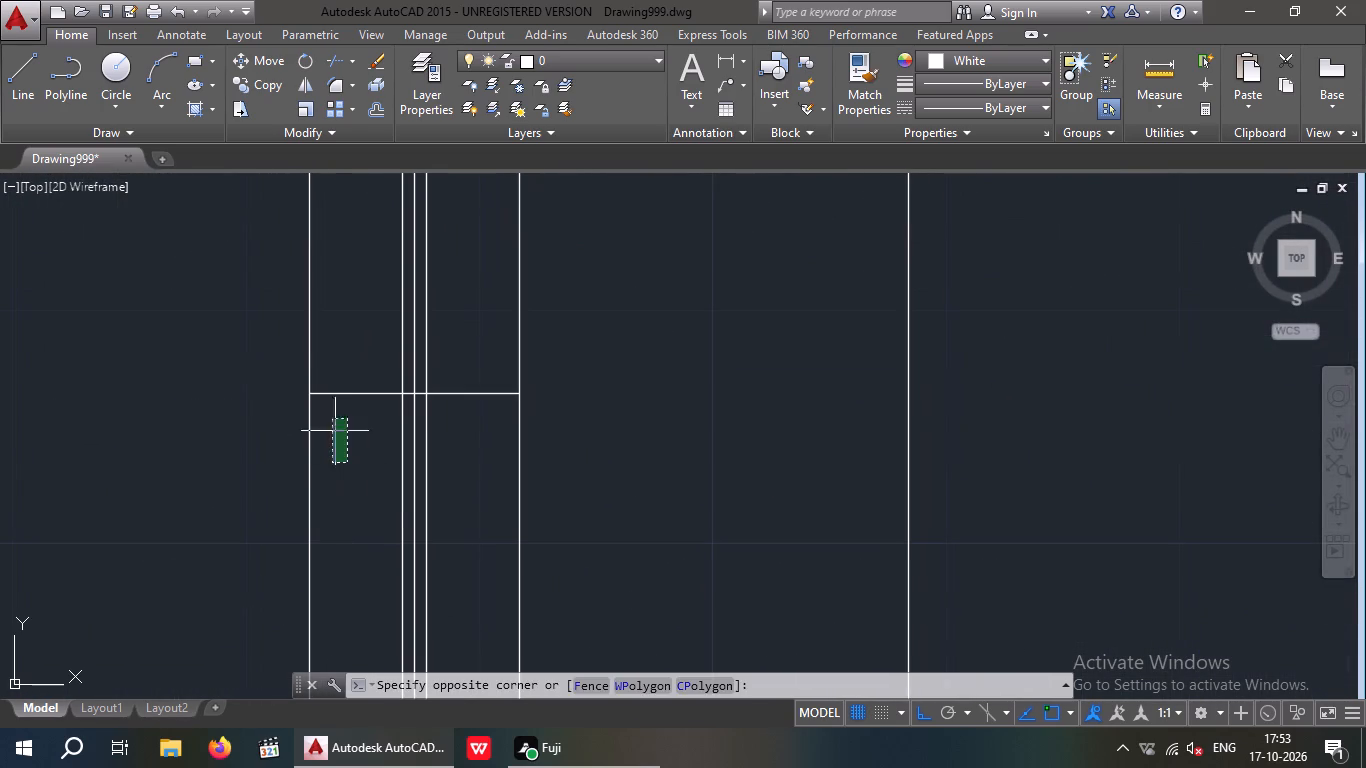
{"action": "left_click", "coordinate": [328, 317]}
{"action": "key", "text": "Delete"}
Delete the midpoint mark line crossing the window in the northwest room's west outer wall.
{"action": "scroll", "coordinate": [365, 338], "scroll_direction": "down", "scroll_amount": 2}
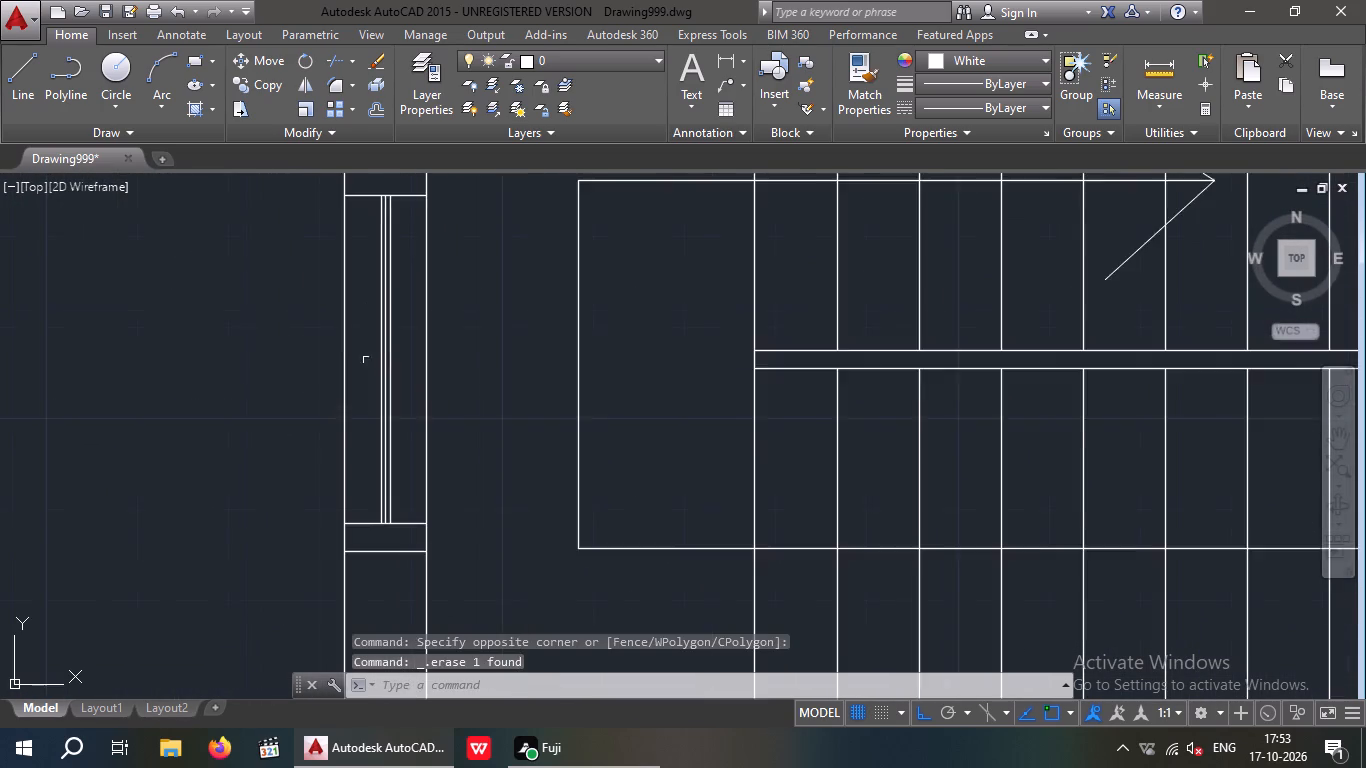
{"action": "scroll", "coordinate": [366, 364], "scroll_direction": "down", "scroll_amount": 1}
{"action": "middle_click_drag", "start_coordinate": [358, 449], "coordinate": [350, 502]}
{"action": "scroll", "coordinate": [392, 340], "scroll_direction": "down", "scroll_amount": 3}
{"action": "middle_click_drag", "start_coordinate": [390, 407], "coordinate": [326, 613]}
{"action": "scroll", "coordinate": [435, 355], "scroll_direction": "down", "scroll_amount": 1}
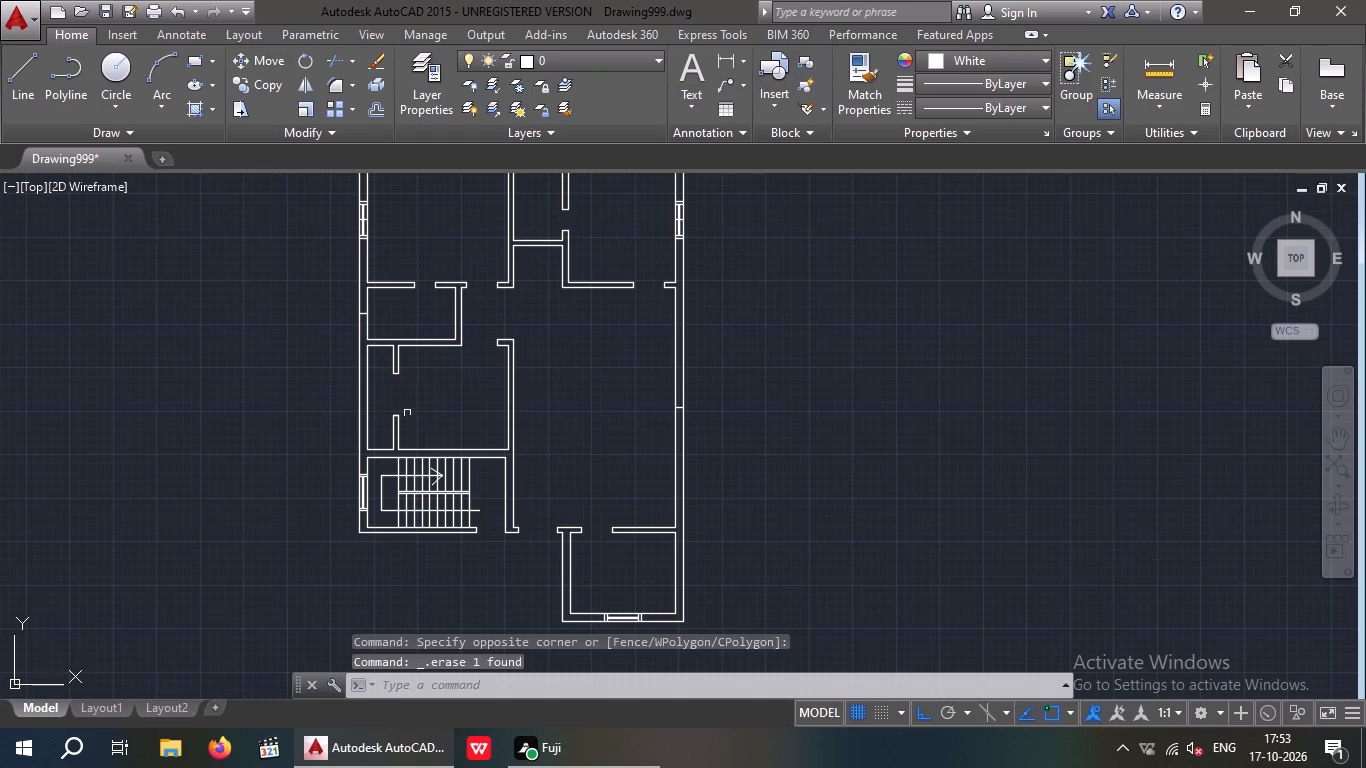
{"action": "middle_click_drag", "start_coordinate": [434, 384], "coordinate": [380, 562]}
{"action": "scroll", "coordinate": [296, 379], "scroll_direction": "up", "scroll_amount": 8}
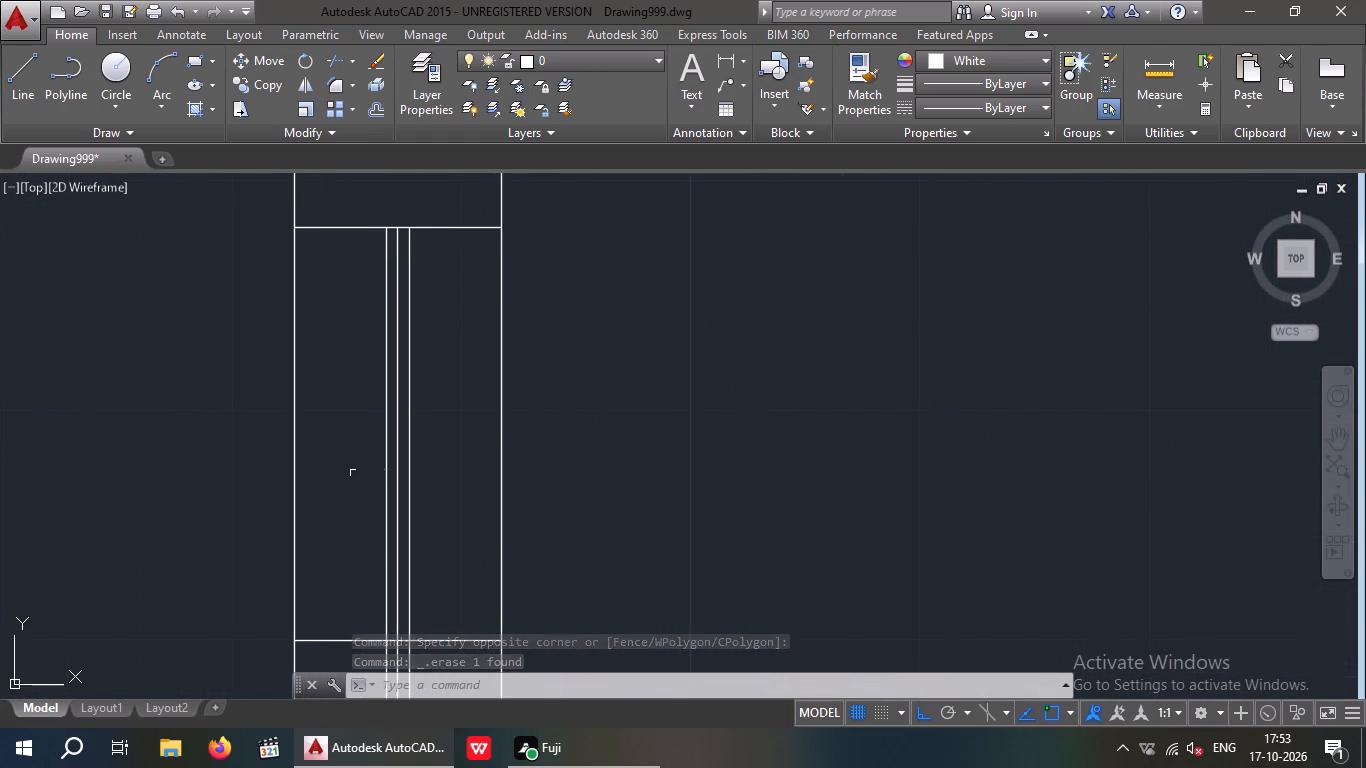
{"action": "middle_click_drag", "start_coordinate": [347, 466], "coordinate": [371, 319]}
{"action": "left_click_drag", "start_coordinate": [362, 525], "coordinate": [353, 465]}
{"action": "left_click", "coordinate": [357, 458]}
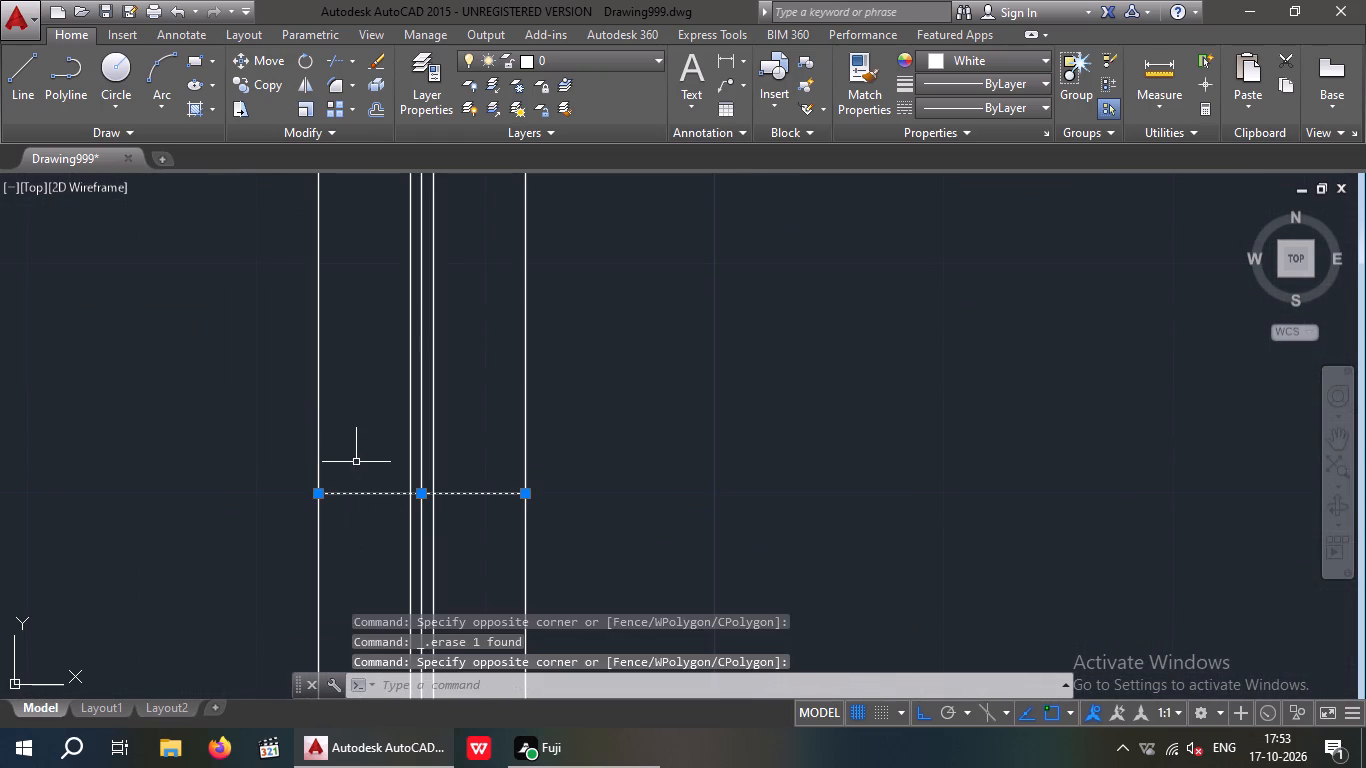
{"action": "key", "text": "Delete"}
Delete the midpoint mark line crossing the window in the northeast room's east outer wall.
{"action": "scroll", "coordinate": [404, 431], "scroll_direction": "down", "scroll_amount": 6}
{"action": "middle_click_drag", "start_coordinate": [592, 429], "coordinate": [209, 526]}
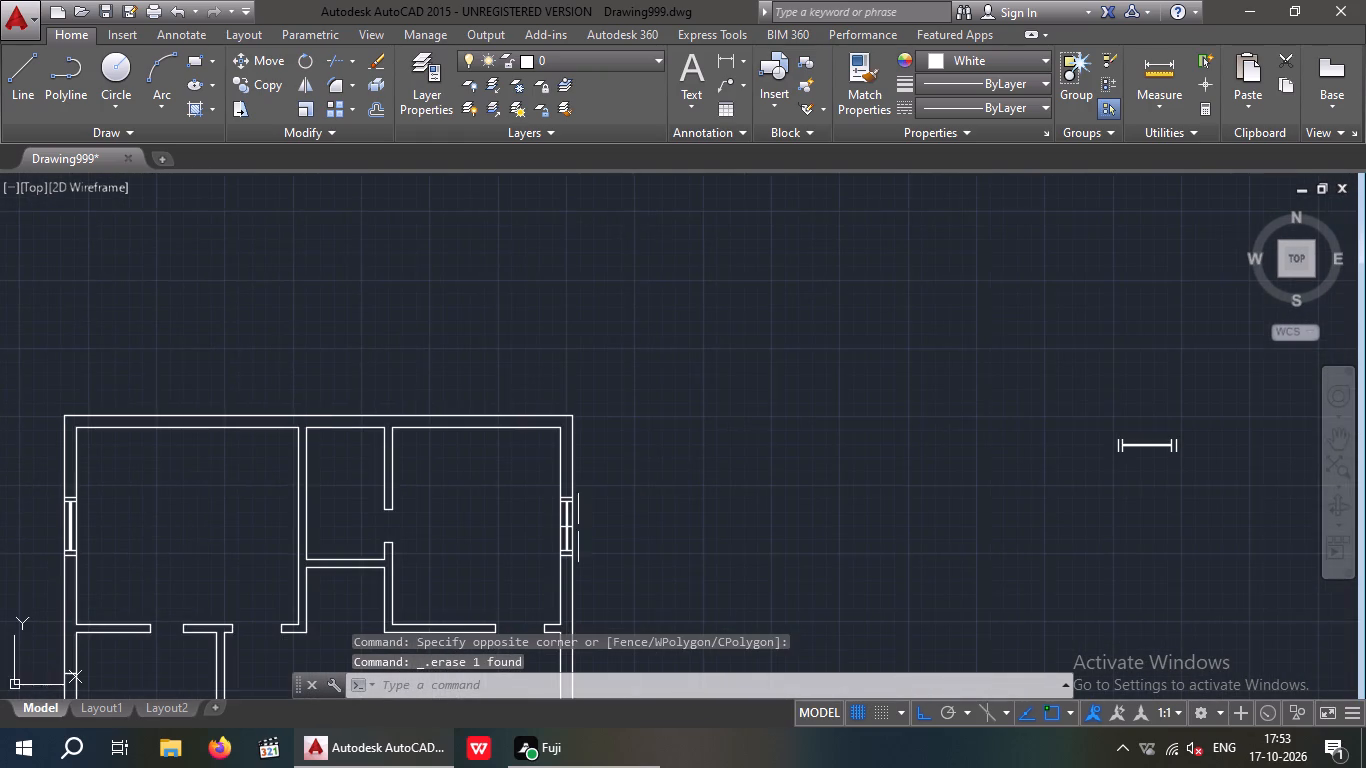
{"action": "scroll", "coordinate": [557, 531], "scroll_direction": "up", "scroll_amount": 7}
{"action": "left_click_drag", "start_coordinate": [641, 553], "coordinate": [534, 513]}
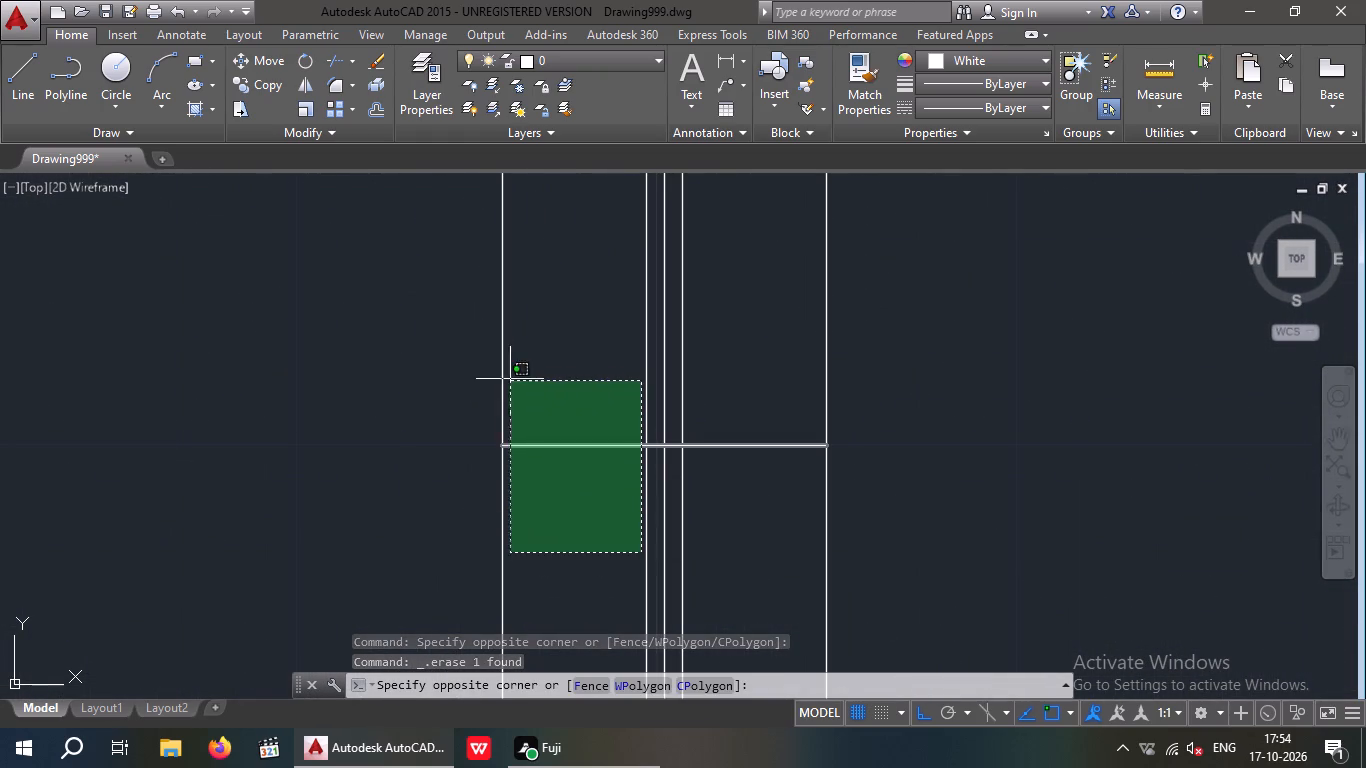
{"action": "left_click", "coordinate": [533, 397]}
{"action": "key", "text": "Delete"}
On the spare horizontal window symbol, offset the west inner end line 2' toward the east.
{"action": "scroll", "coordinate": [564, 370], "scroll_direction": "down", "scroll_amount": 2}
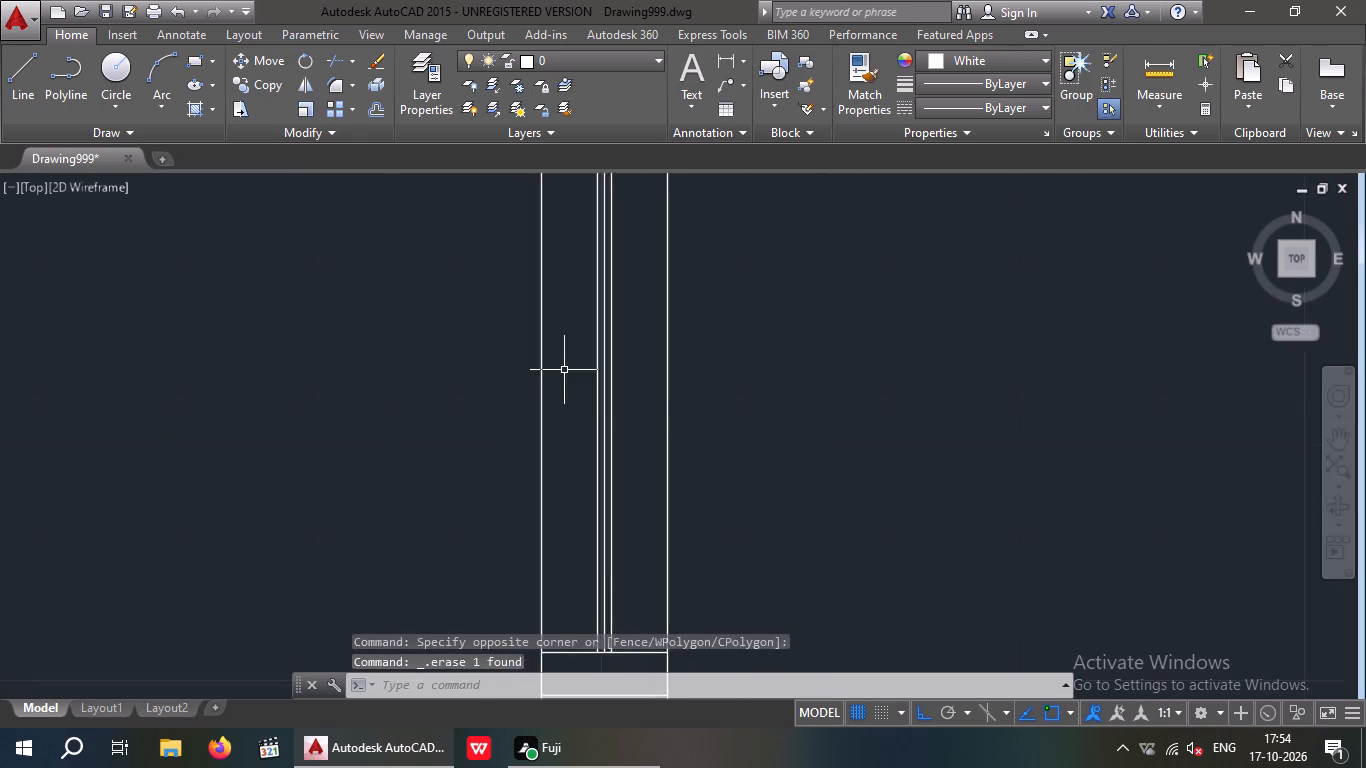
{"action": "scroll", "coordinate": [564, 370], "scroll_direction": "down", "scroll_amount": 6}
{"action": "middle_click_drag", "start_coordinate": [456, 428], "coordinate": [525, 319]}
{"action": "scroll", "coordinate": [510, 339], "scroll_direction": "down", "scroll_amount": 3}
{"action": "middle_click_drag", "start_coordinate": [505, 396], "coordinate": [483, 453]}
{"action": "scroll", "coordinate": [483, 452], "scroll_direction": "up", "scroll_amount": 1}
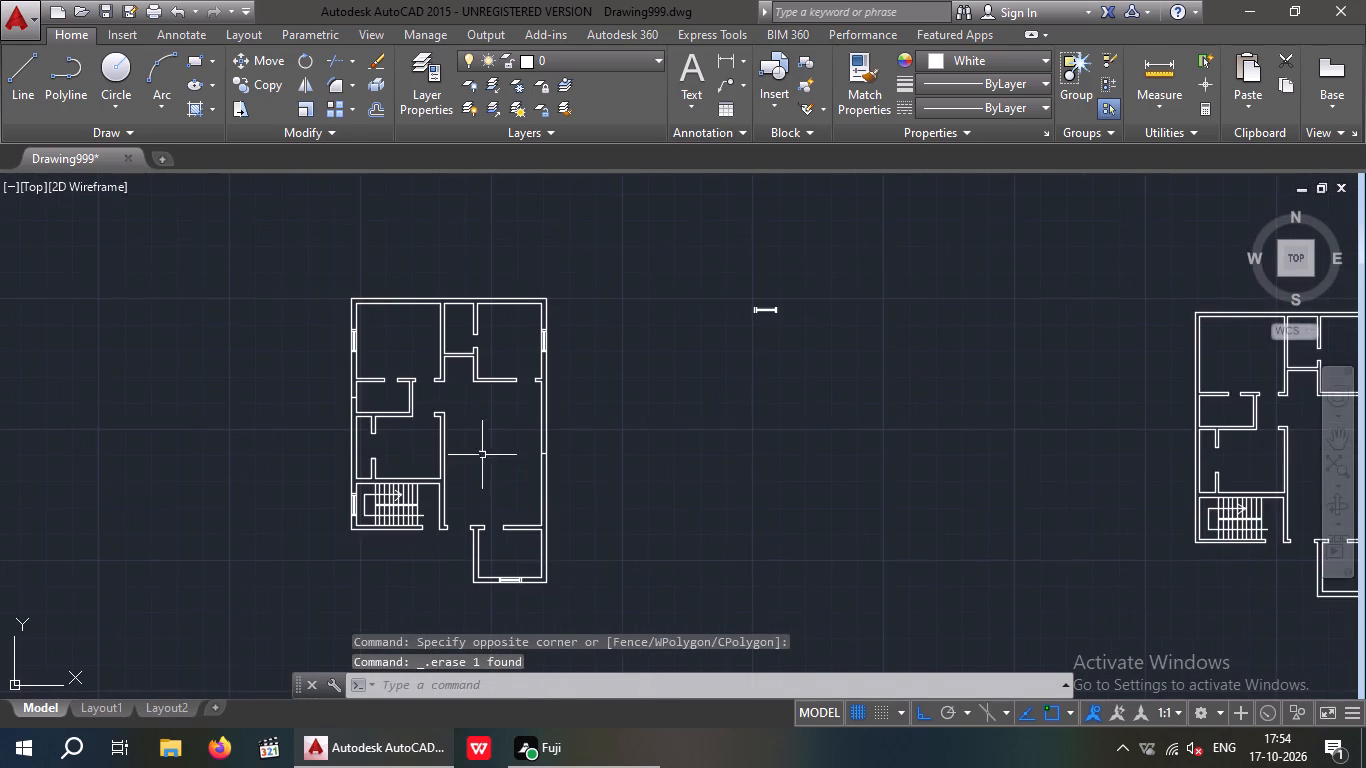
{"action": "scroll", "coordinate": [493, 505], "scroll_direction": "up", "scroll_amount": 1}
{"action": "key", "text": "Escape"}
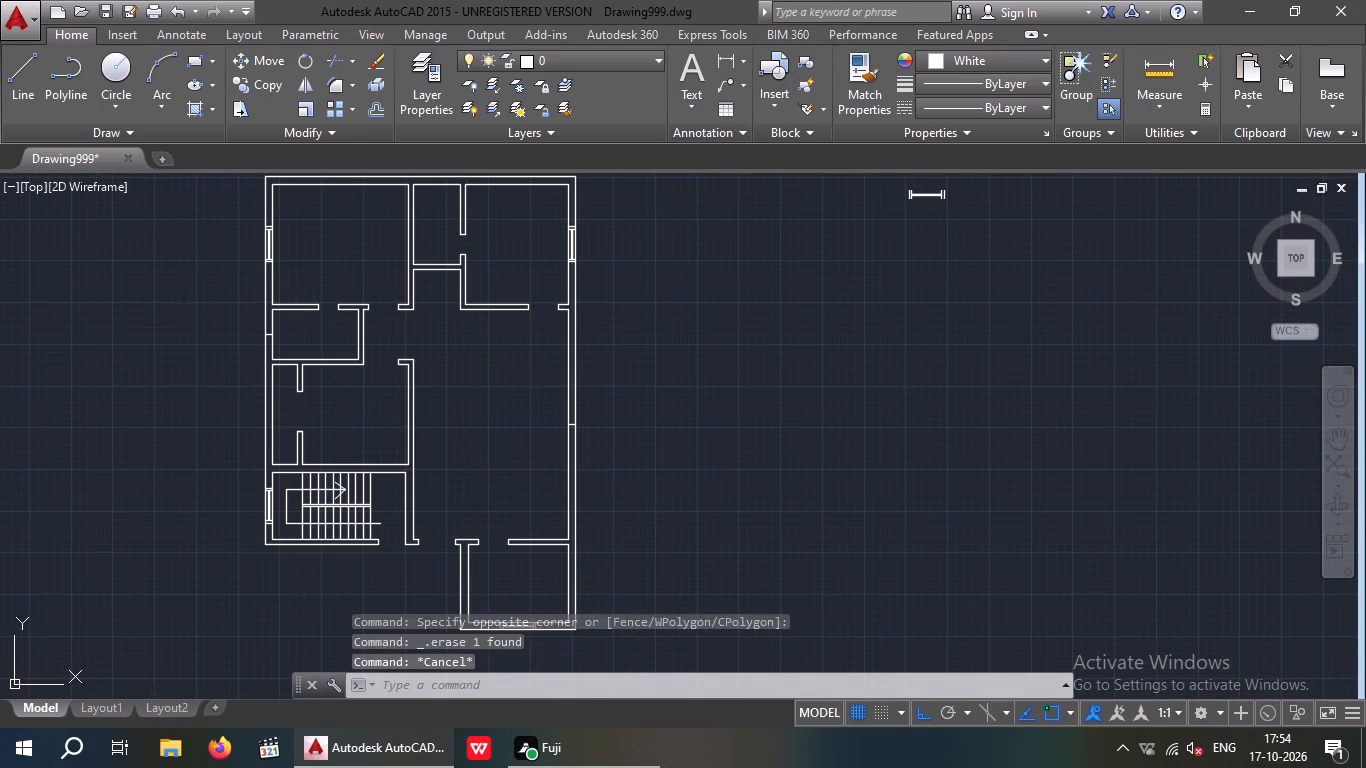
{"action": "key", "text": "Escape"}
{"action": "middle_click_drag", "start_coordinate": [738, 380], "coordinate": [472, 550]}
{"action": "scroll", "coordinate": [642, 370], "scroll_direction": "up", "scroll_amount": 4}
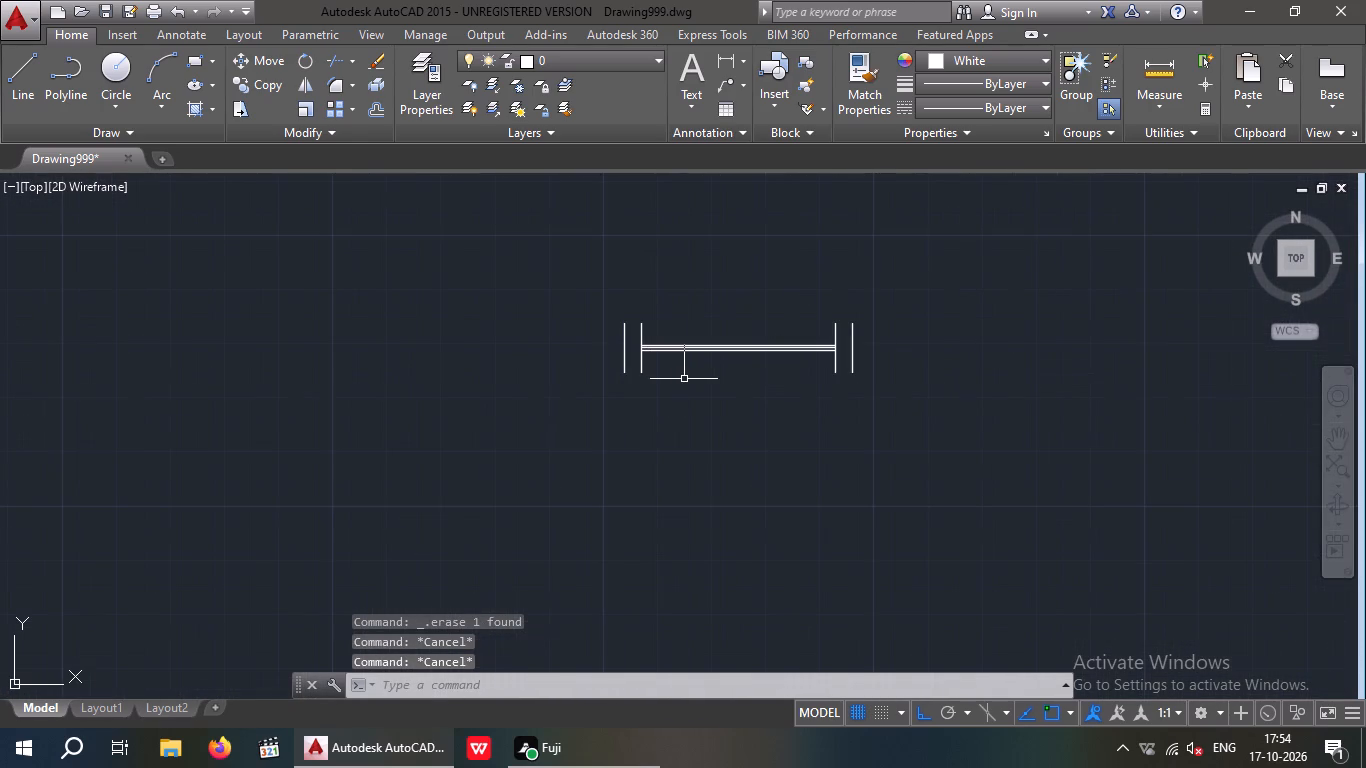
{"action": "key", "text": "o"}
{"action": "key", "text": "Return"}
{"action": "key", "text": "2"}
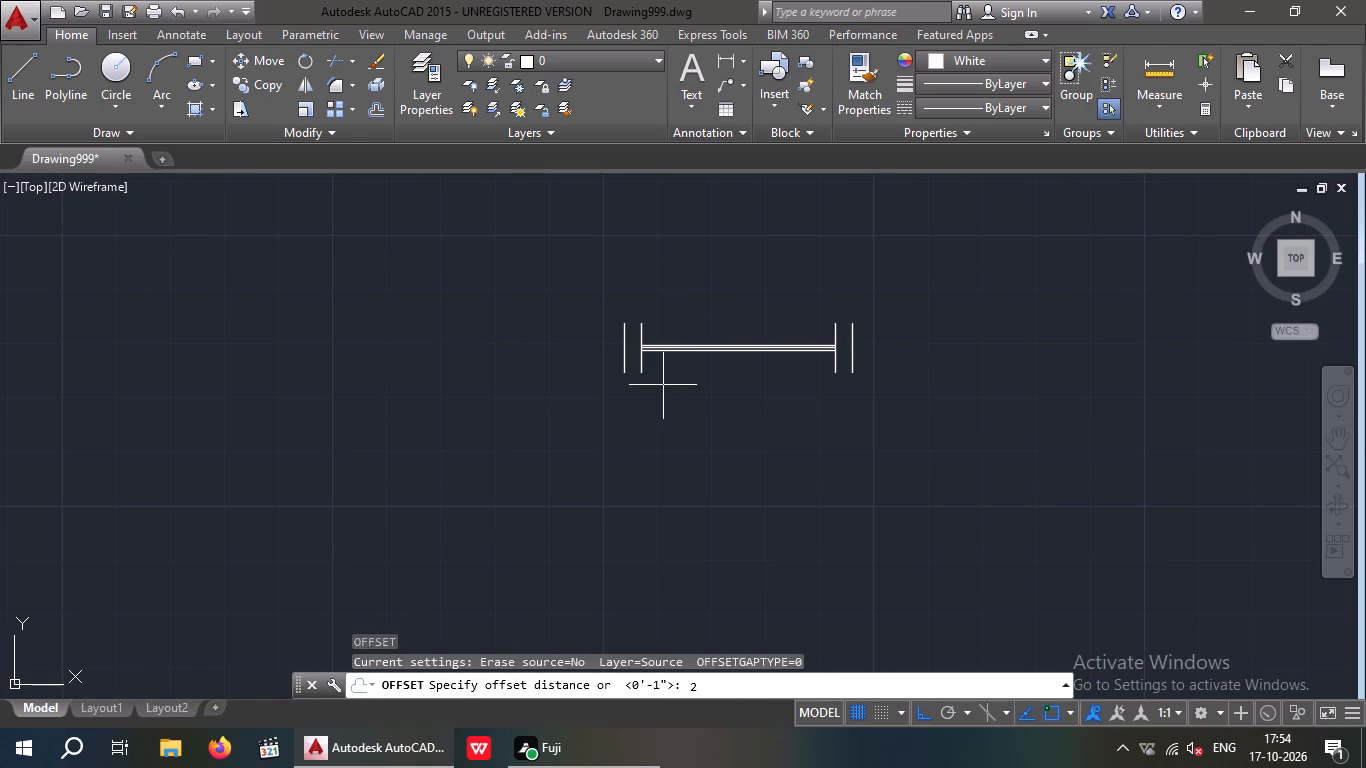
{"action": "key", "text": "apostrophe"}
{"action": "key", "text": "Return"}
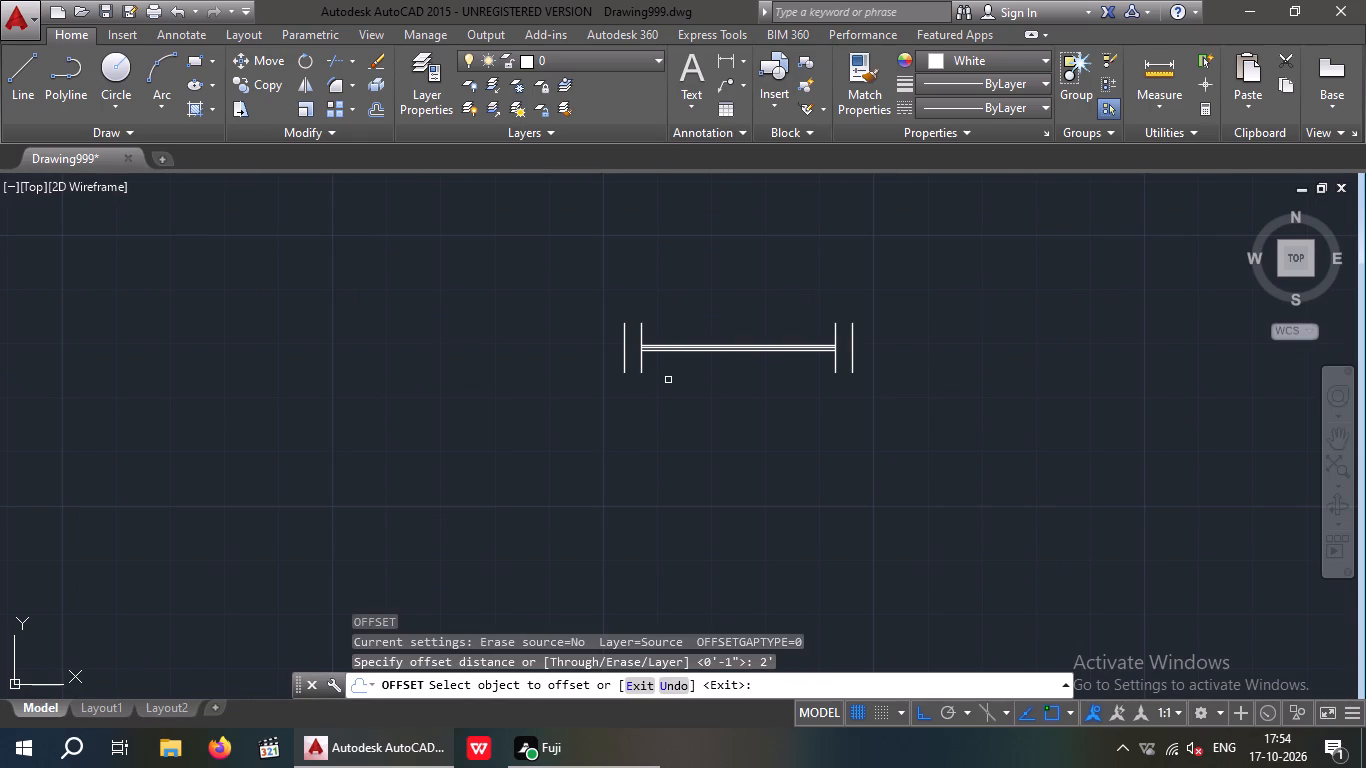
{"action": "left_click_drag", "start_coordinate": [641, 362], "coordinate": [653, 369]}
{"action": "left_click", "coordinate": [718, 384]}
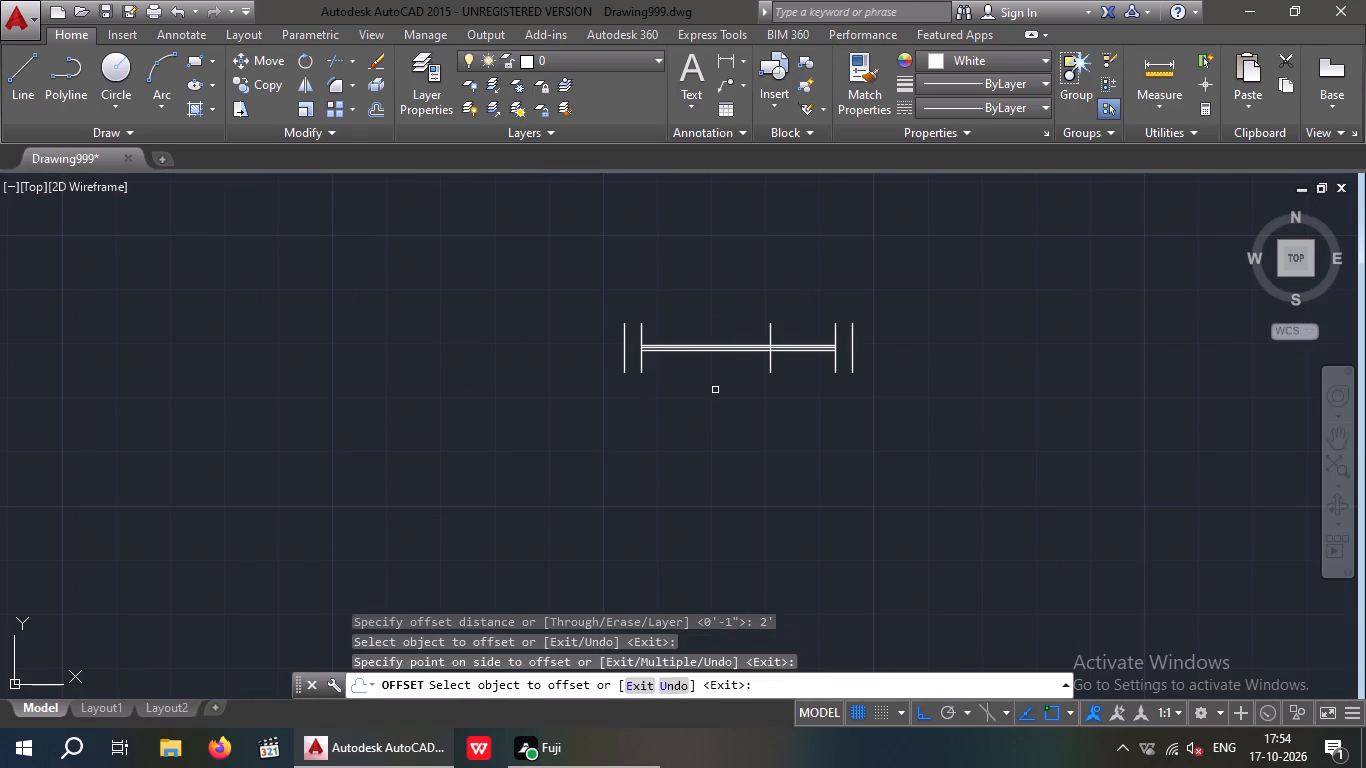
{"action": "key", "text": "Escape"}
{"action": "key", "text": "Escape"}
Offset the new 2' end line 3" further east to form the shorter window's outer end line.
{"action": "key", "text": "o"}
{"action": "key", "text": "Return"}
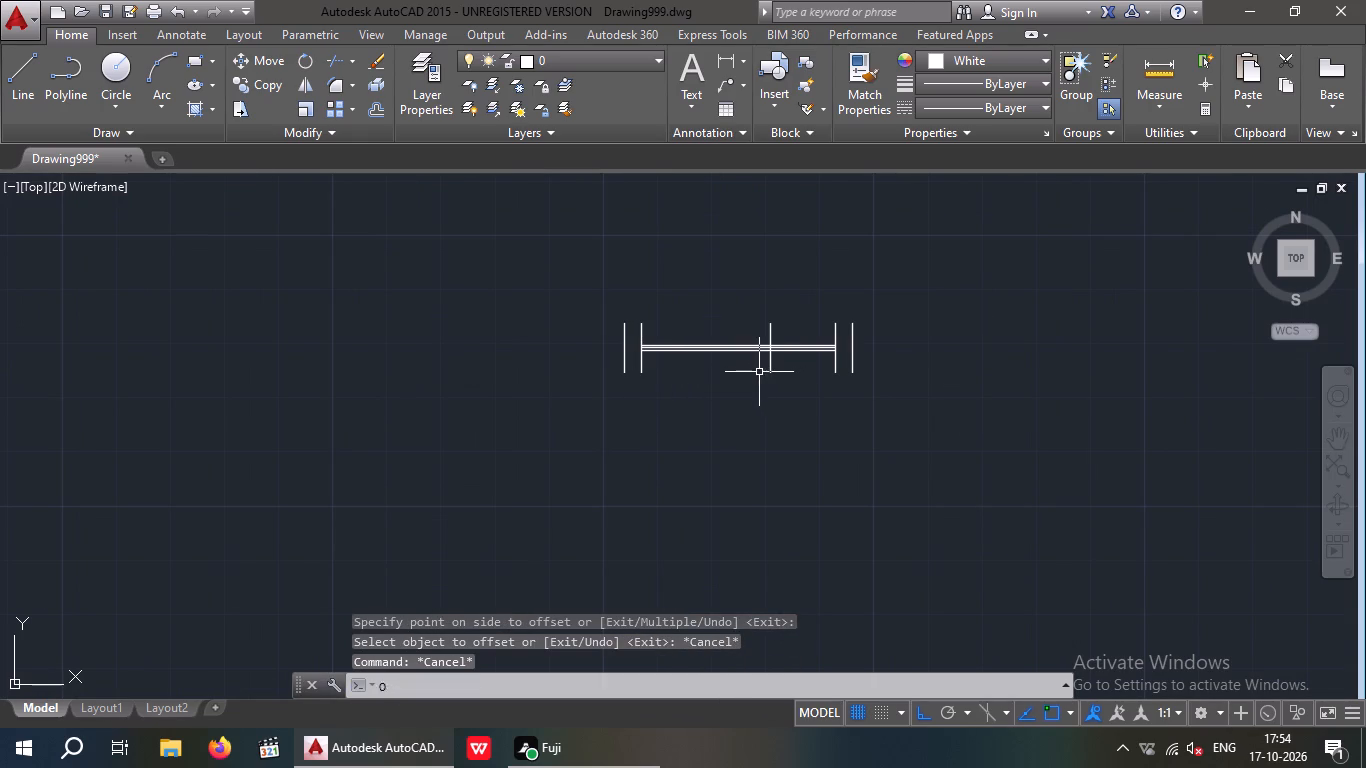
{"action": "key", "text": "3"}
{"action": "key", "text": "shift+quotedbl"}
{"action": "key", "text": "Return"}
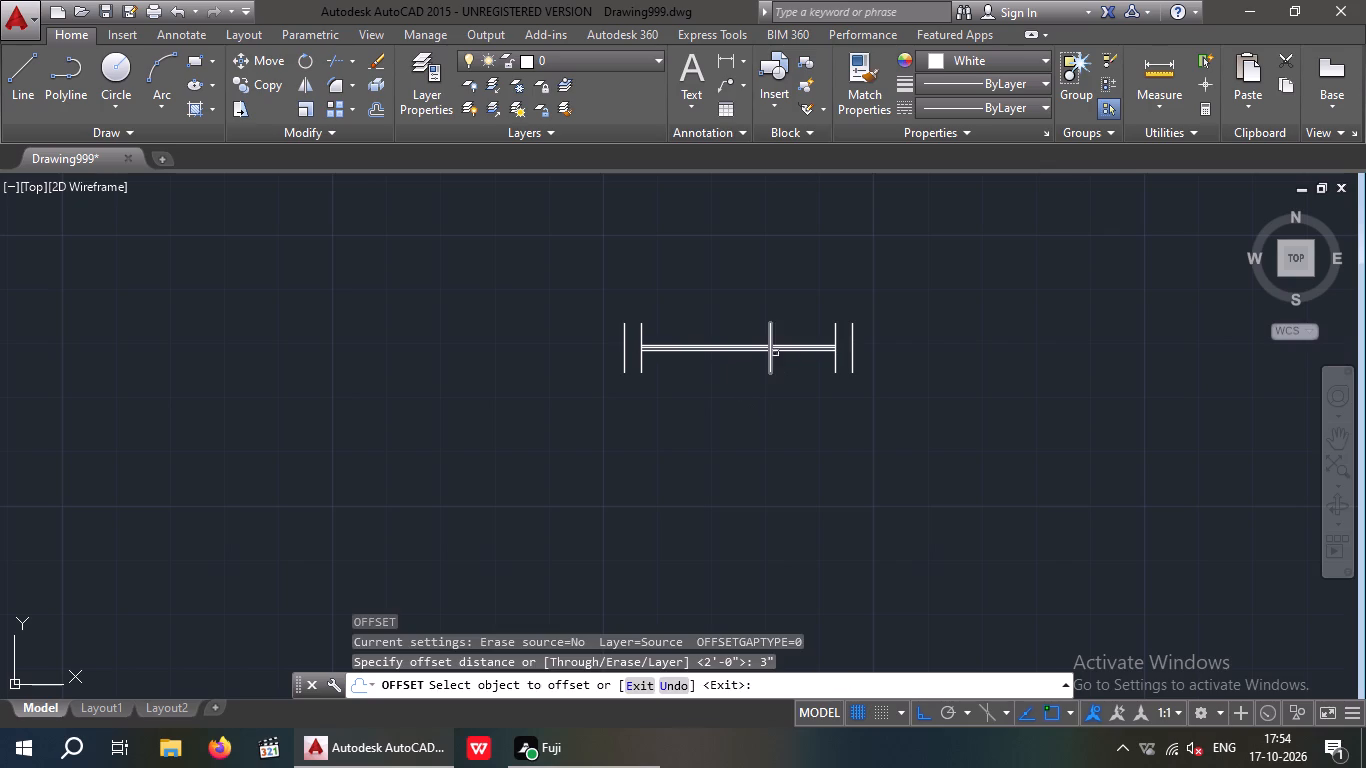
{"action": "left_click_drag", "start_coordinate": [770, 362], "coordinate": [788, 367]}
{"action": "left_click", "coordinate": [797, 368]}
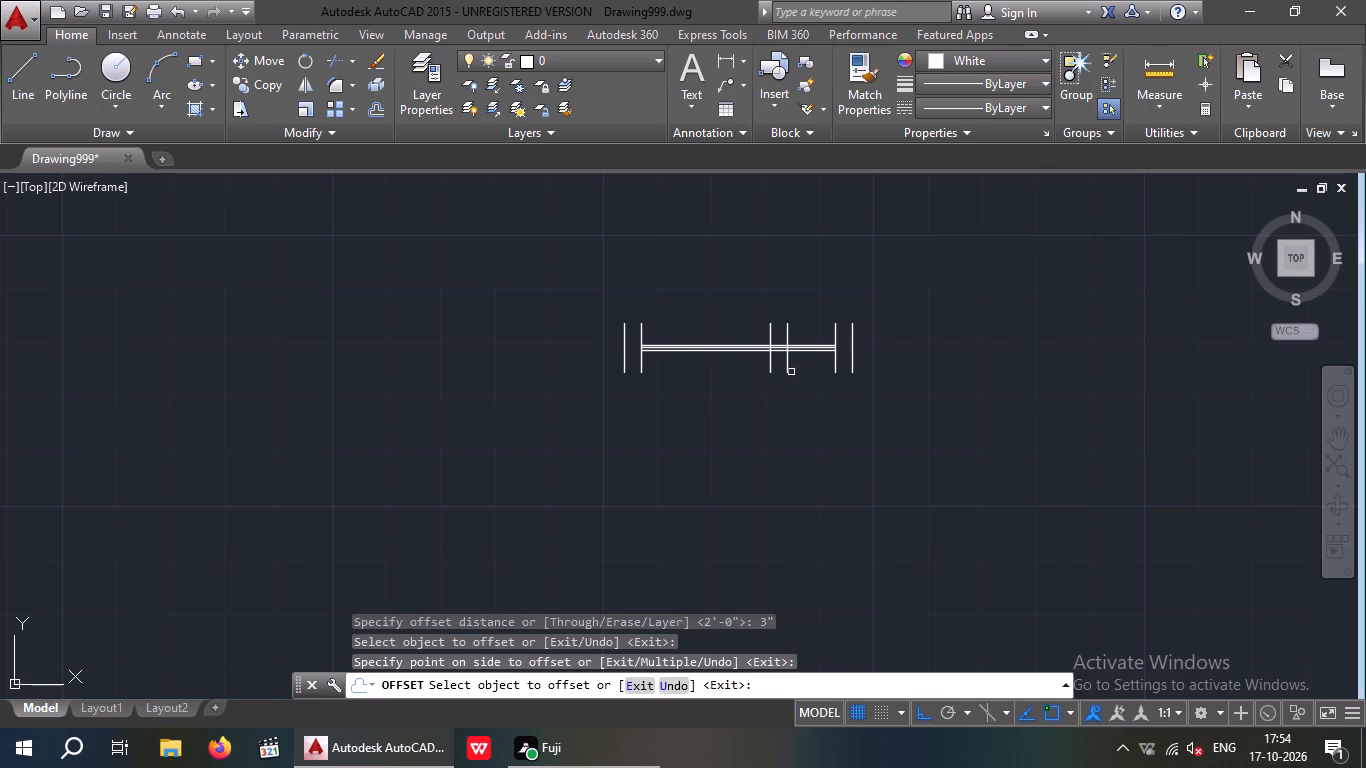
{"action": "key", "text": "Escape"}
{"action": "key", "text": "Escape"}
Trim the three pane lines east of the new inner end line so they span only the 2' width.
{"action": "key", "text": "t"}
{"action": "key", "text": "r"}
{"action": "key", "text": "space"}
{"action": "key", "text": "space"}
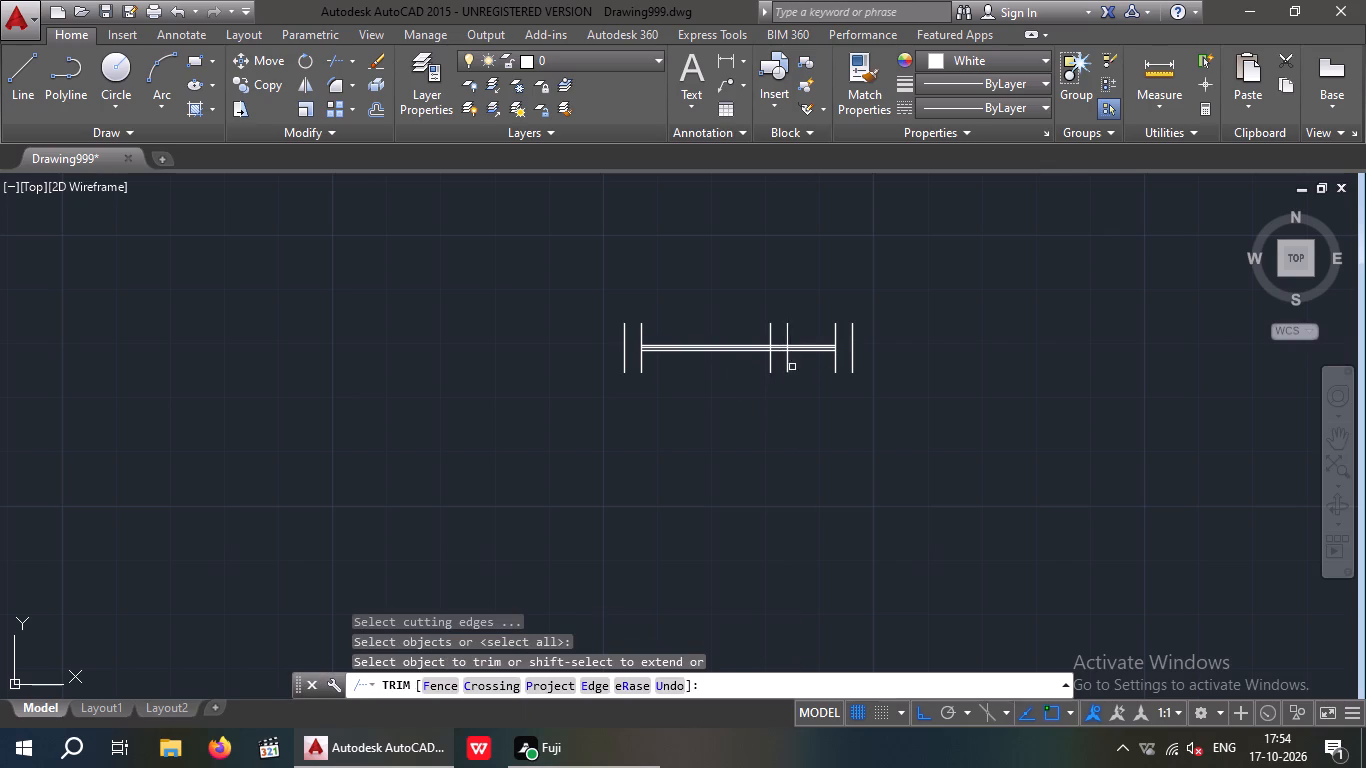
{"action": "scroll", "coordinate": [768, 356], "scroll_direction": "up", "scroll_amount": 3}
{"action": "left_click_drag", "start_coordinate": [899, 368], "coordinate": [887, 327]}
{"action": "left_click", "coordinate": [880, 280]}
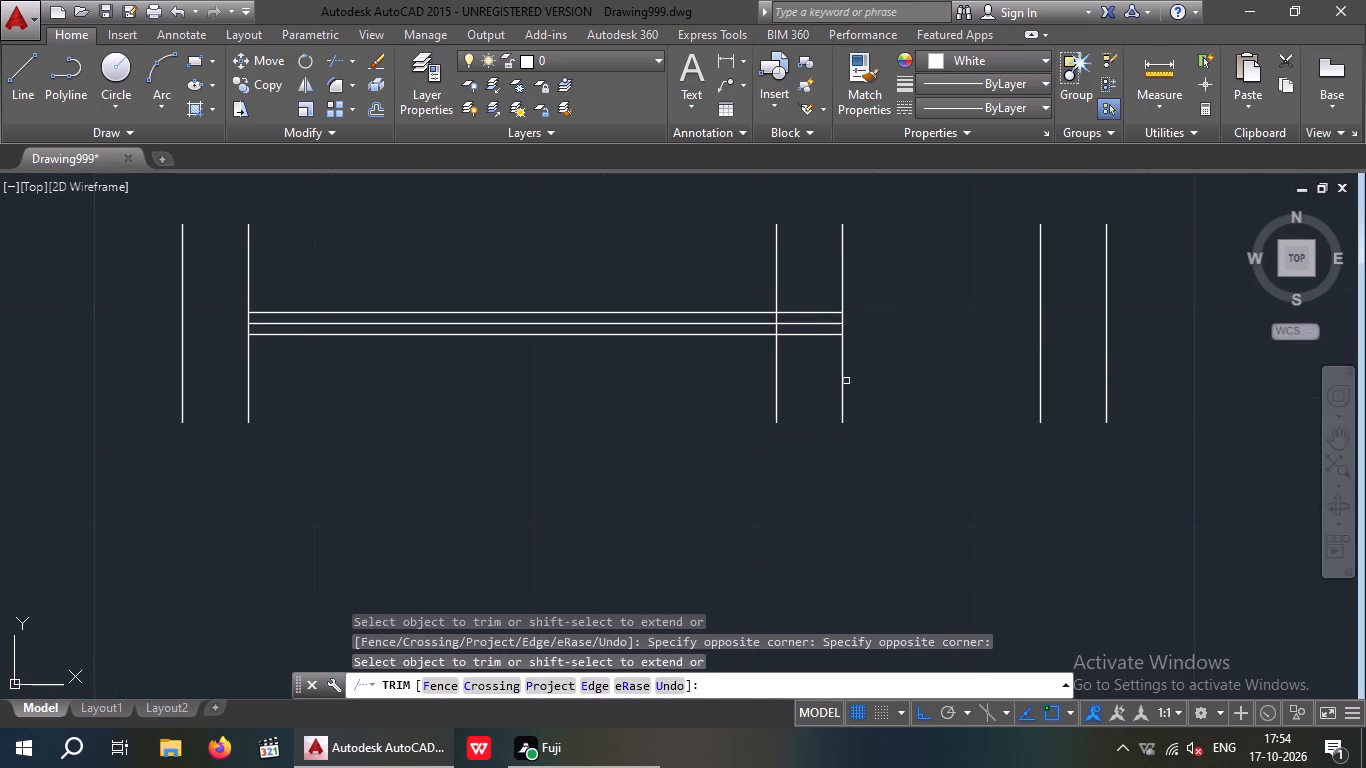
{"action": "left_click_drag", "start_coordinate": [809, 380], "coordinate": [797, 336]}
{"action": "left_click", "coordinate": [797, 282]}
{"action": "scroll", "coordinate": [796, 290], "scroll_direction": "down", "scroll_amount": 2}
{"action": "key", "text": "Escape"}
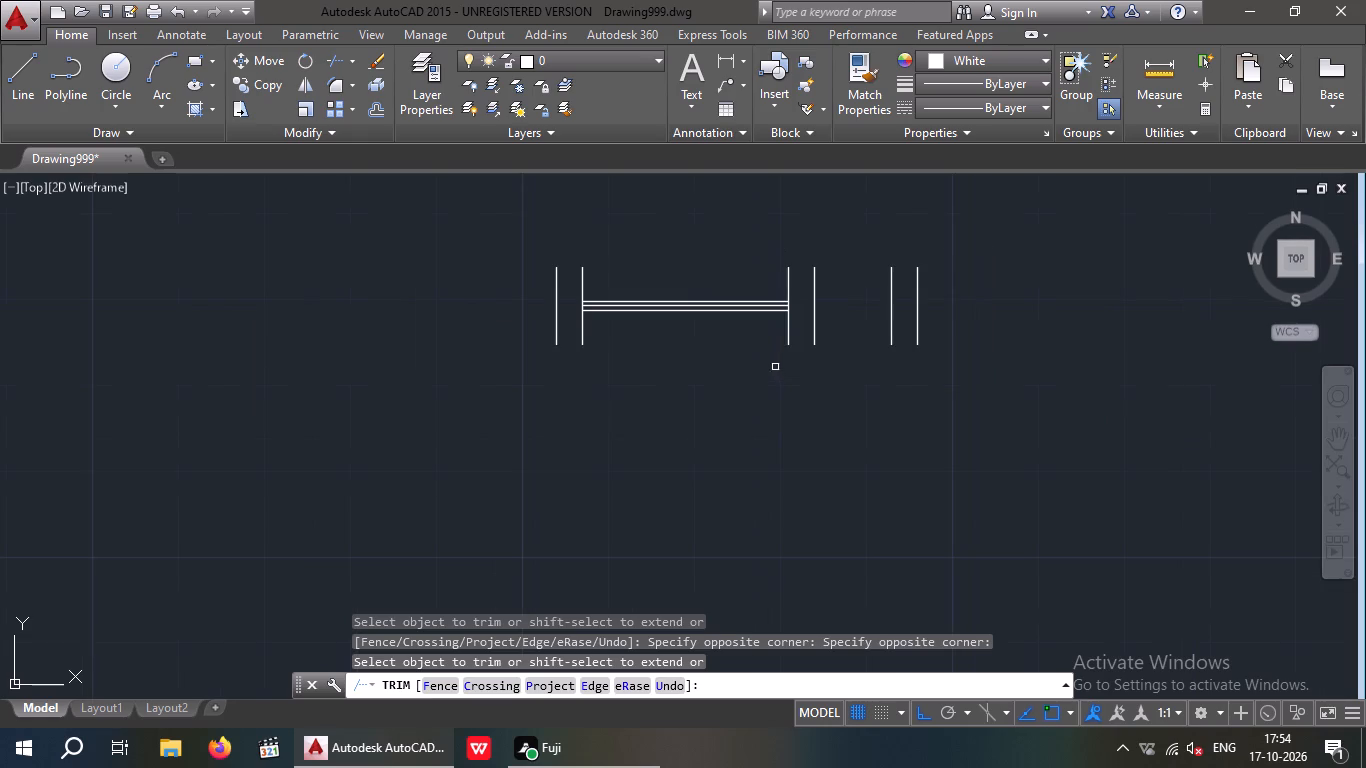
Rotate the spare 2' window symbol 270° about its southeast corner so it stands vertical, leaving out the two extra end lines.
{"action": "scroll", "coordinate": [784, 357], "scroll_direction": "down", "scroll_amount": 5}
{"action": "middle_click_drag", "start_coordinate": [685, 419], "coordinate": [670, 346]}
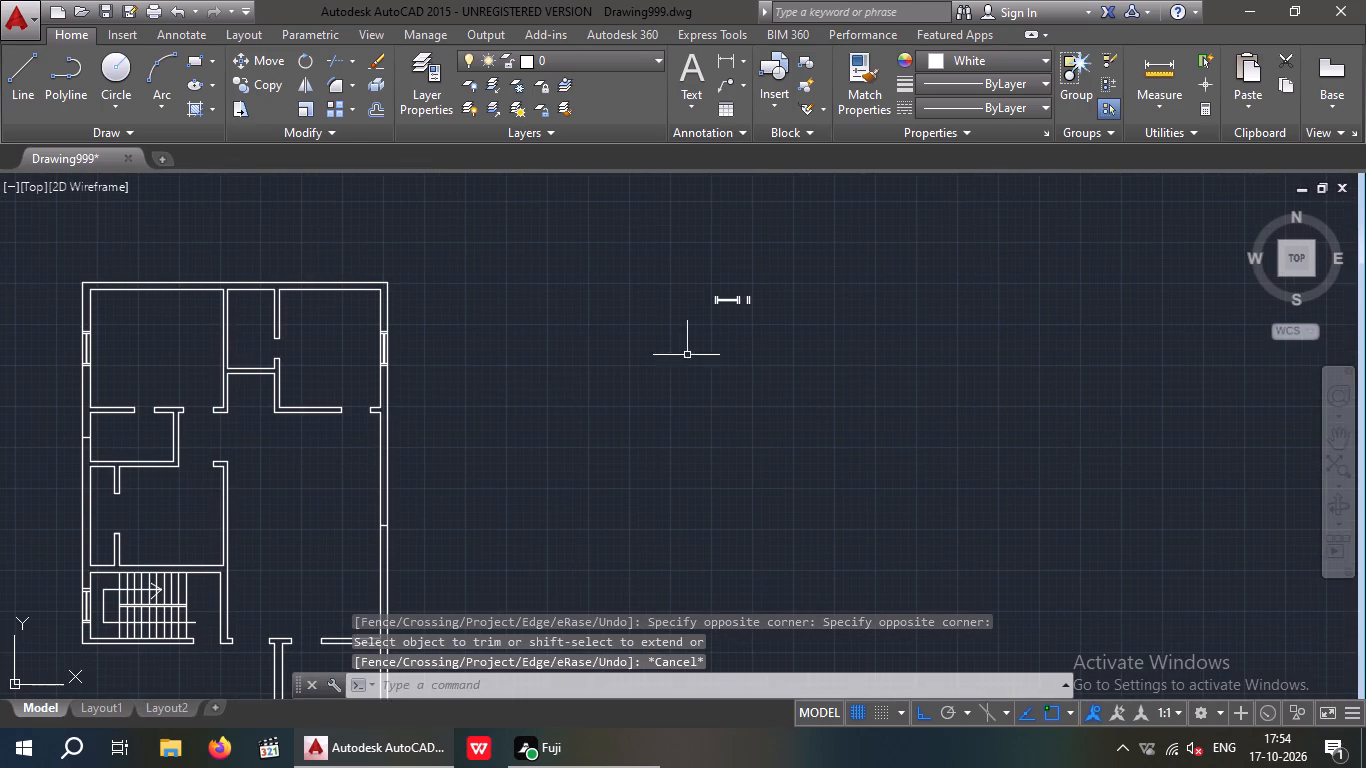
{"action": "middle_click_drag", "start_coordinate": [696, 346], "coordinate": [687, 291]}
{"action": "middle_click_drag", "start_coordinate": [686, 270], "coordinate": [619, 422]}
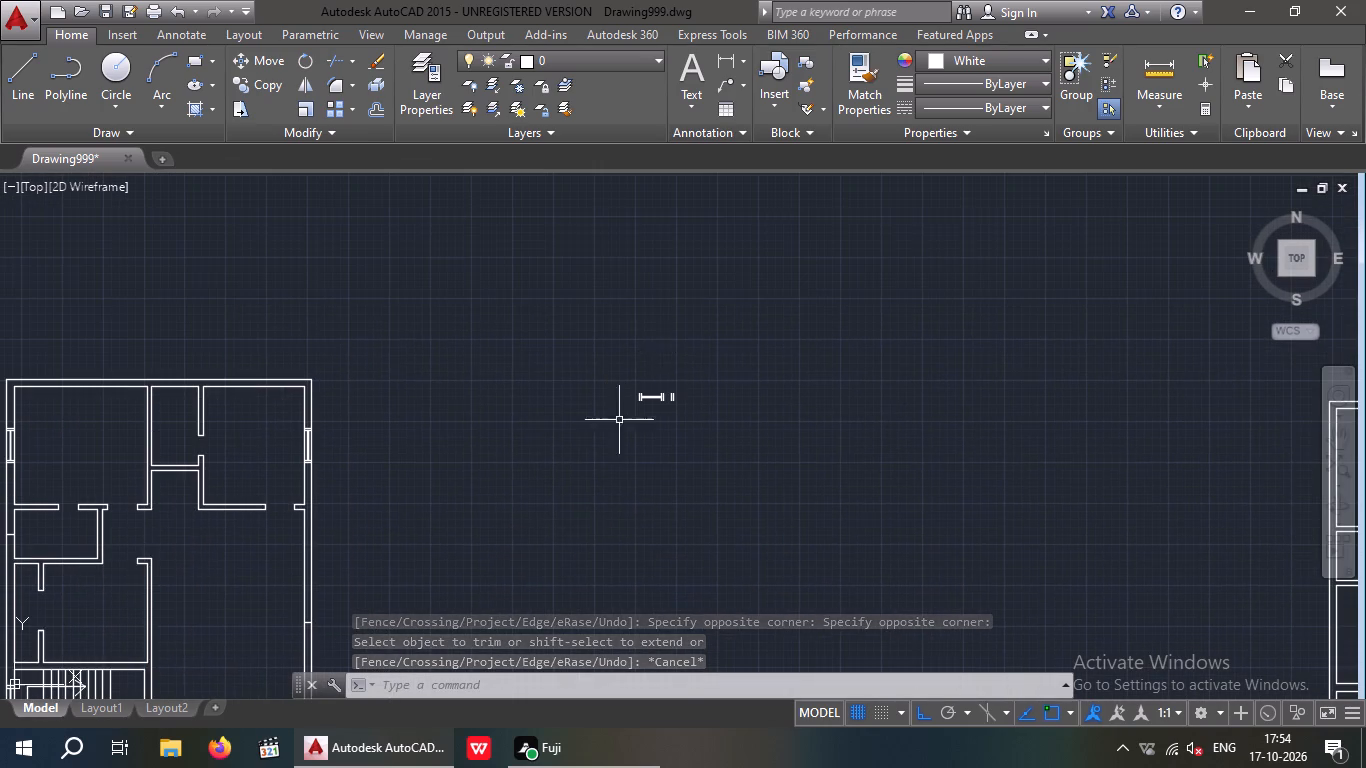
{"action": "middle_click_drag", "start_coordinate": [640, 372], "coordinate": [643, 247]}
{"action": "scroll", "coordinate": [643, 231], "scroll_direction": "down", "scroll_amount": 2}
{"action": "scroll", "coordinate": [646, 257], "scroll_direction": "up", "scroll_amount": 2}
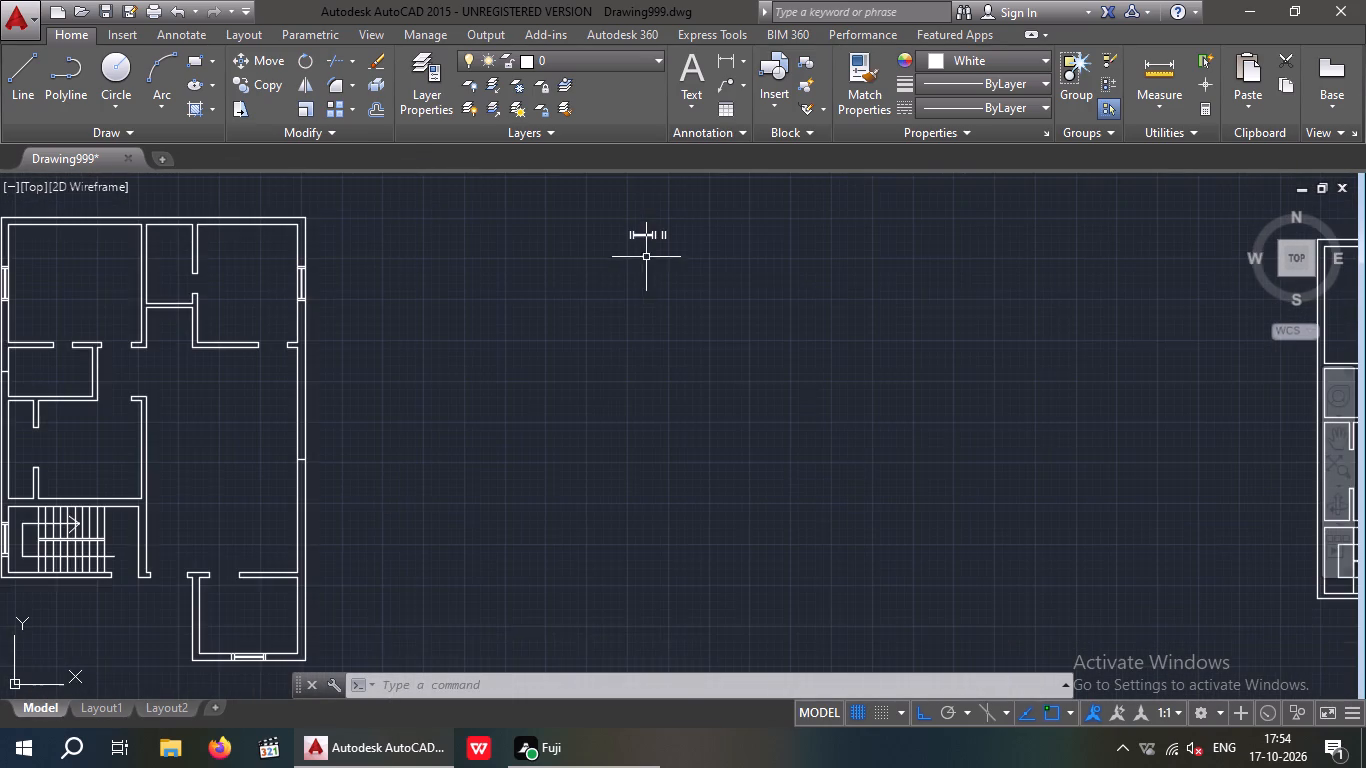
{"action": "scroll", "coordinate": [616, 285], "scroll_direction": "up", "scroll_amount": 1}
{"action": "middle_click_drag", "start_coordinate": [626, 306], "coordinate": [630, 420]}
{"action": "scroll", "coordinate": [645, 308], "scroll_direction": "up", "scroll_amount": 3}
{"action": "left_click_drag", "start_coordinate": [587, 290], "coordinate": [694, 315]}
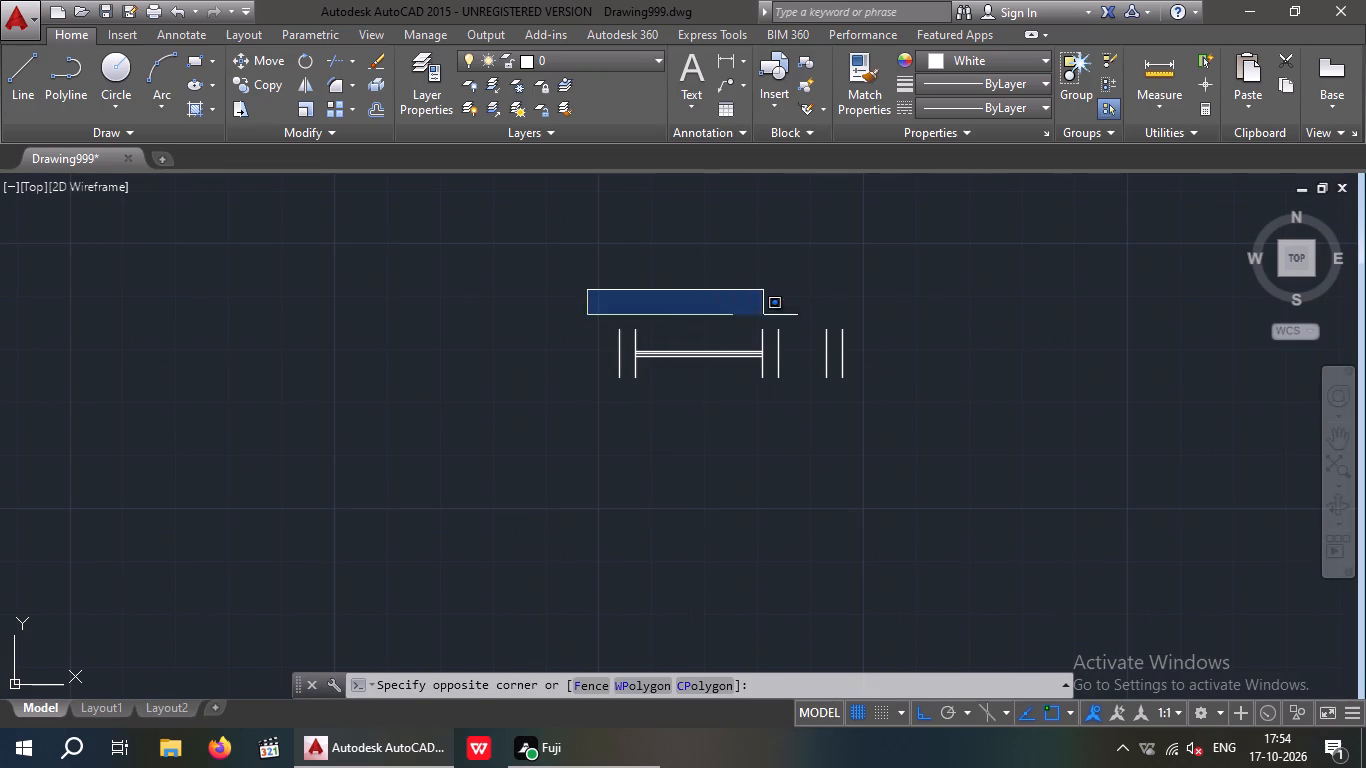
{"action": "left_click", "coordinate": [787, 399]}
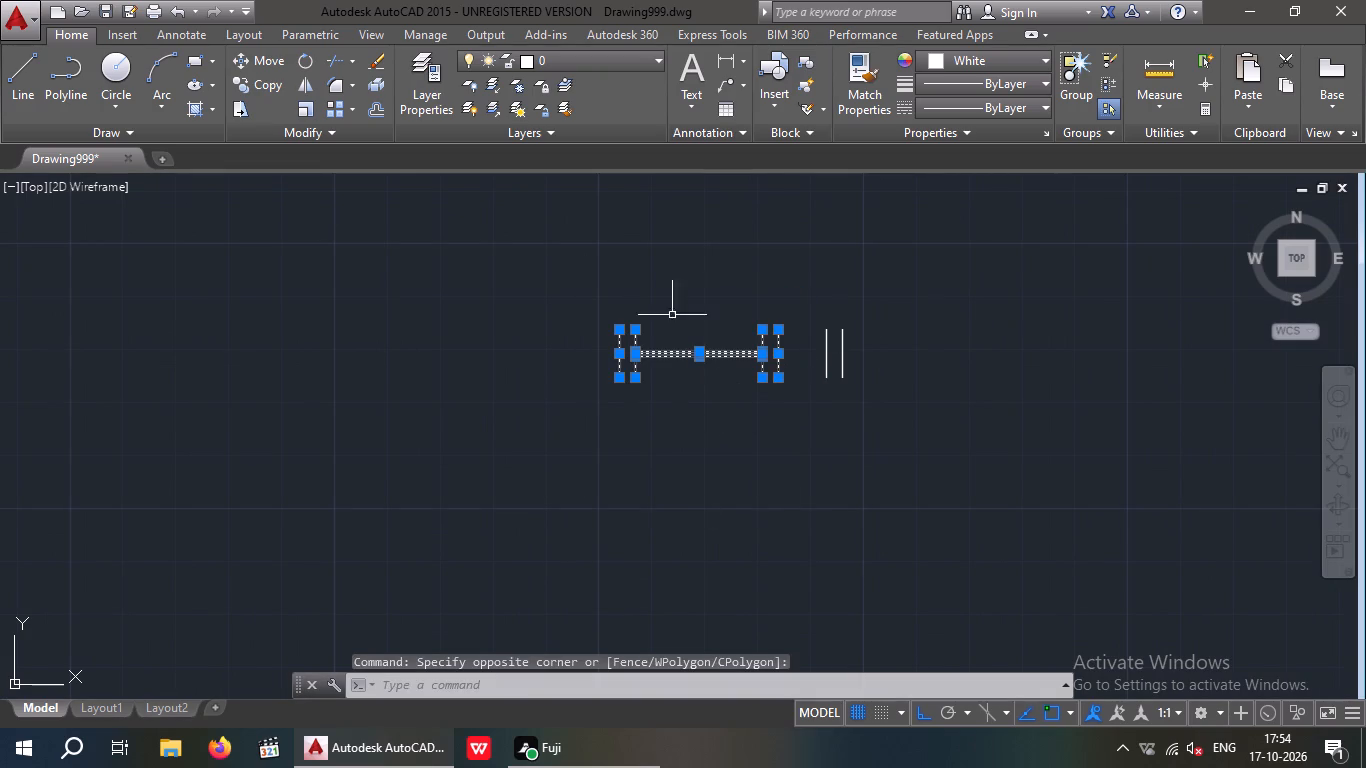
{"action": "left_click", "coordinate": [304, 59]}
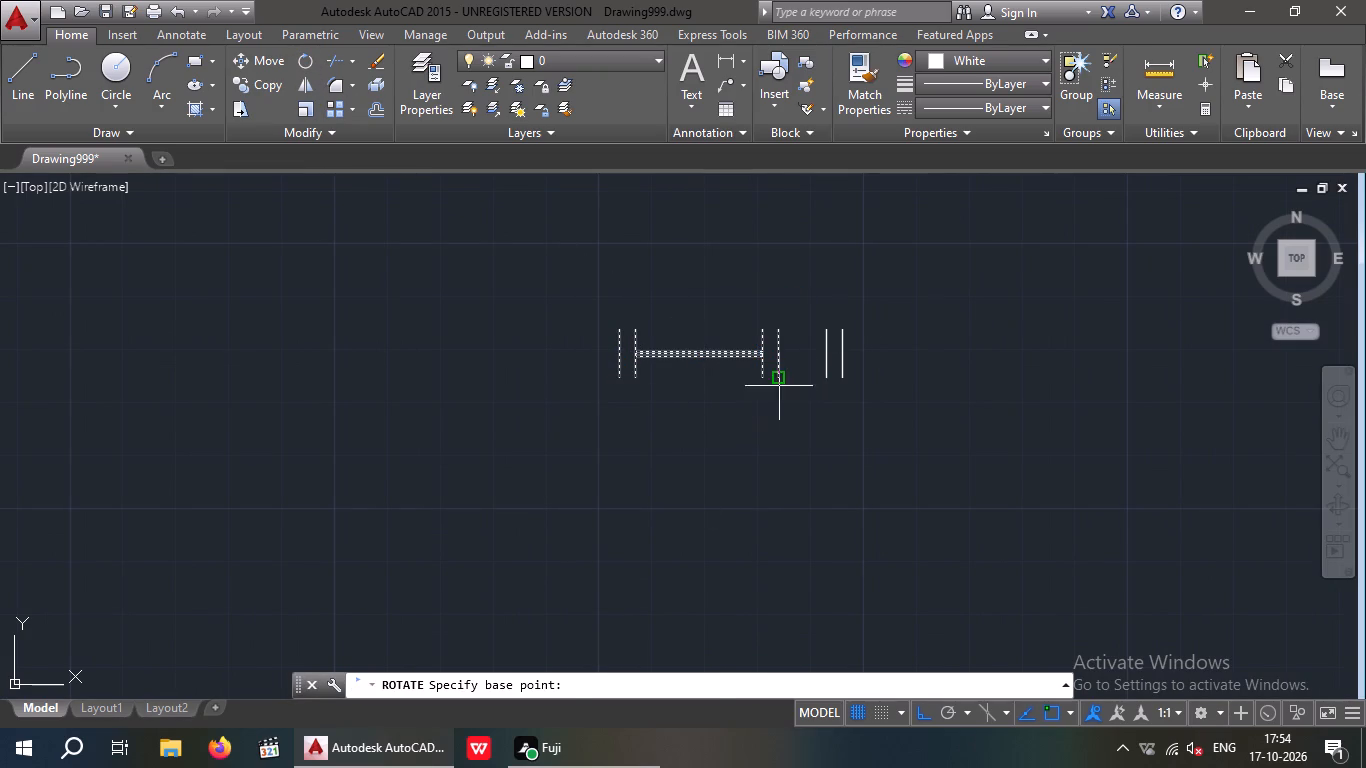
{"action": "left_click_drag", "start_coordinate": [782, 379], "coordinate": [768, 414]}
{"action": "left_click", "coordinate": [747, 482]}
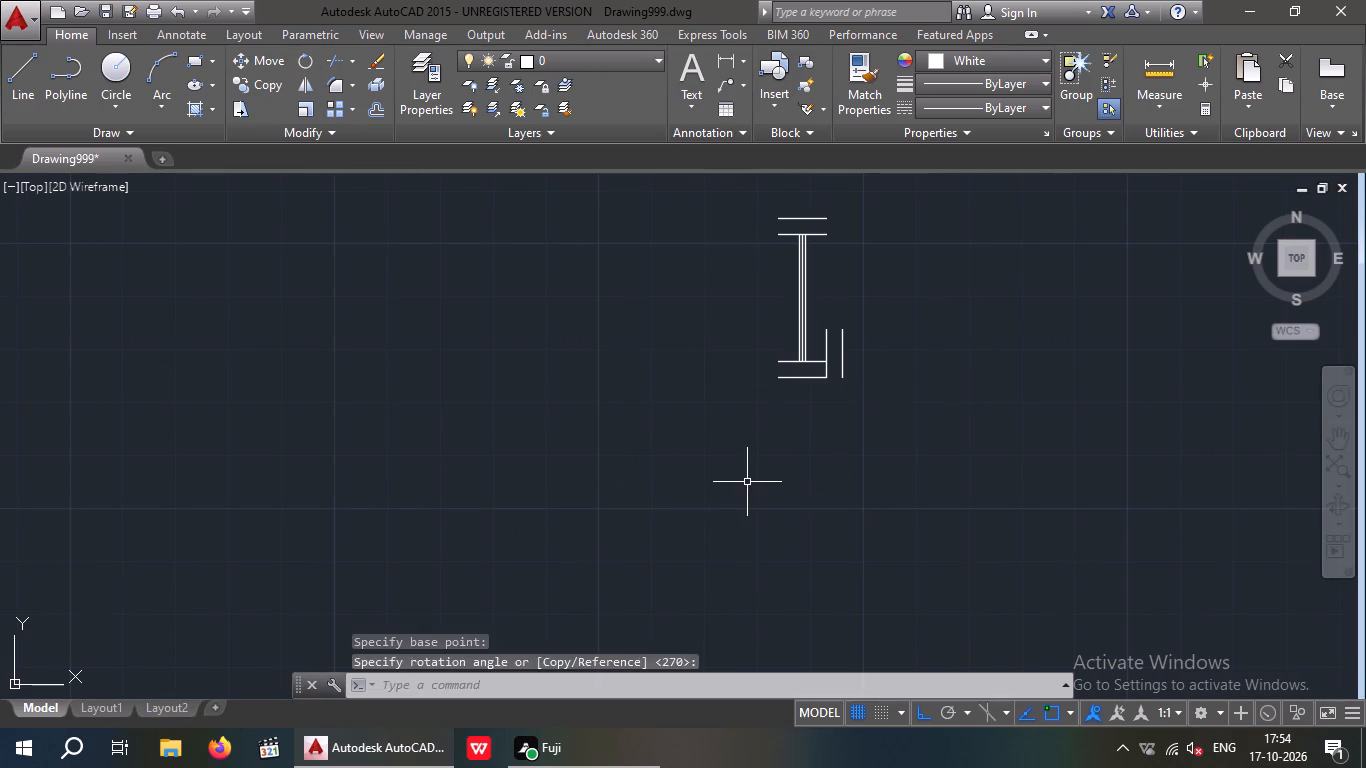
{"action": "key", "text": "Escape"}
Delete the two leftover vertical end lines beside the rotated 2' window symbol.
{"action": "scroll", "coordinate": [858, 345], "scroll_direction": "up", "scroll_amount": 3}
{"action": "left_click_drag", "start_coordinate": [870, 330], "coordinate": [755, 372]}
{"action": "left_click", "coordinate": [695, 382]}
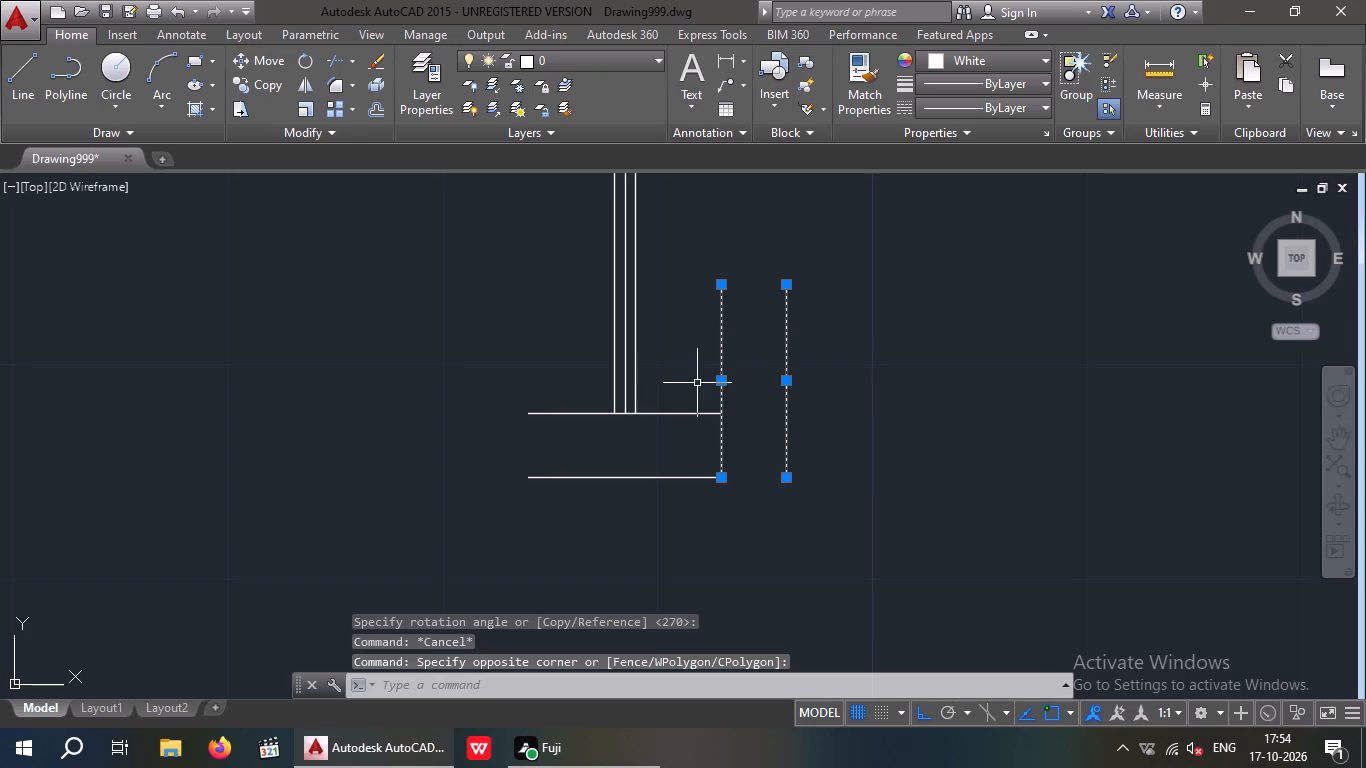
{"action": "key", "text": "Delete"}
Copy the vertical 2' window symbol by its pane midpoint onto the midpoint mark in the small west room's outer wall.
{"action": "scroll", "coordinate": [705, 392], "scroll_direction": "down", "scroll_amount": 2}
{"action": "middle_click_drag", "start_coordinate": [645, 344], "coordinate": [606, 453]}
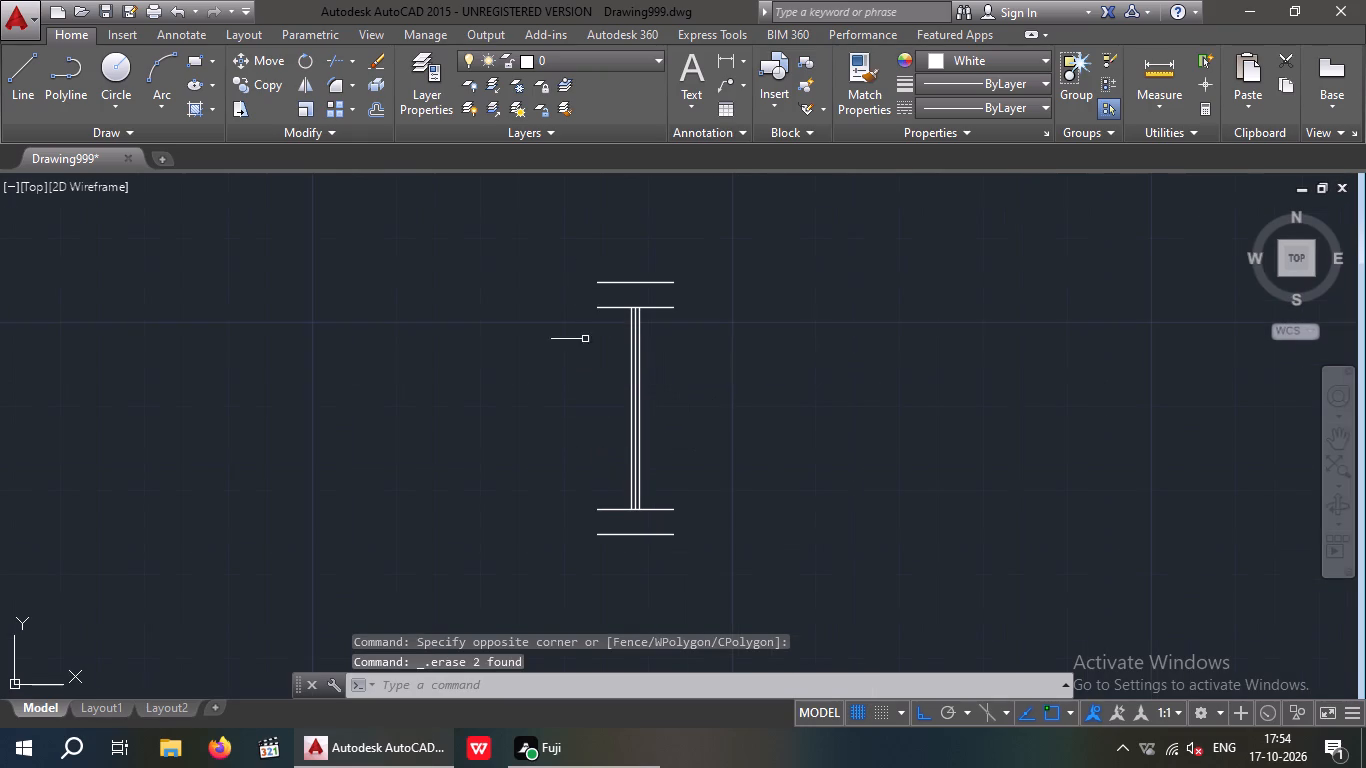
{"action": "left_click_drag", "start_coordinate": [538, 252], "coordinate": [634, 250]}
{"action": "left_click", "coordinate": [753, 608]}
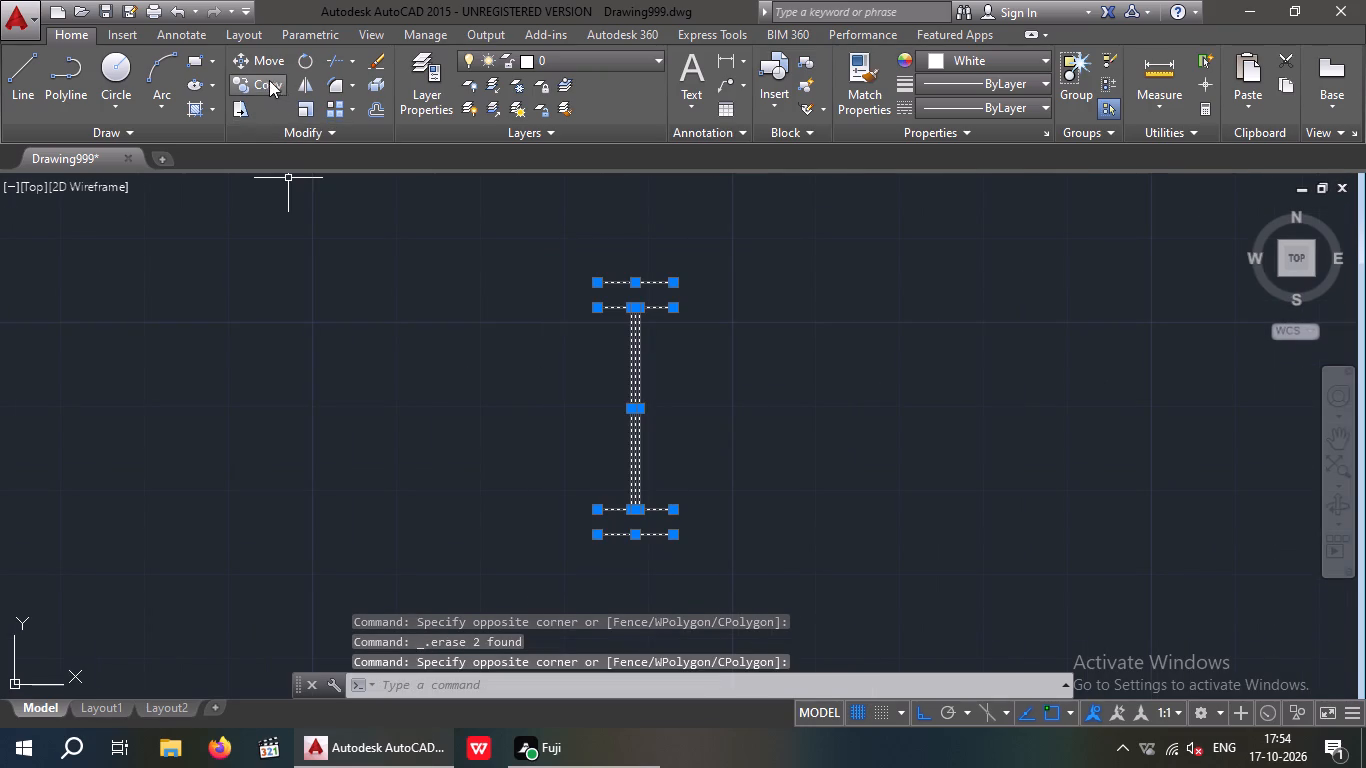
{"action": "left_click", "coordinate": [270, 85]}
{"action": "scroll", "coordinate": [649, 415], "scroll_direction": "up", "scroll_amount": 2}
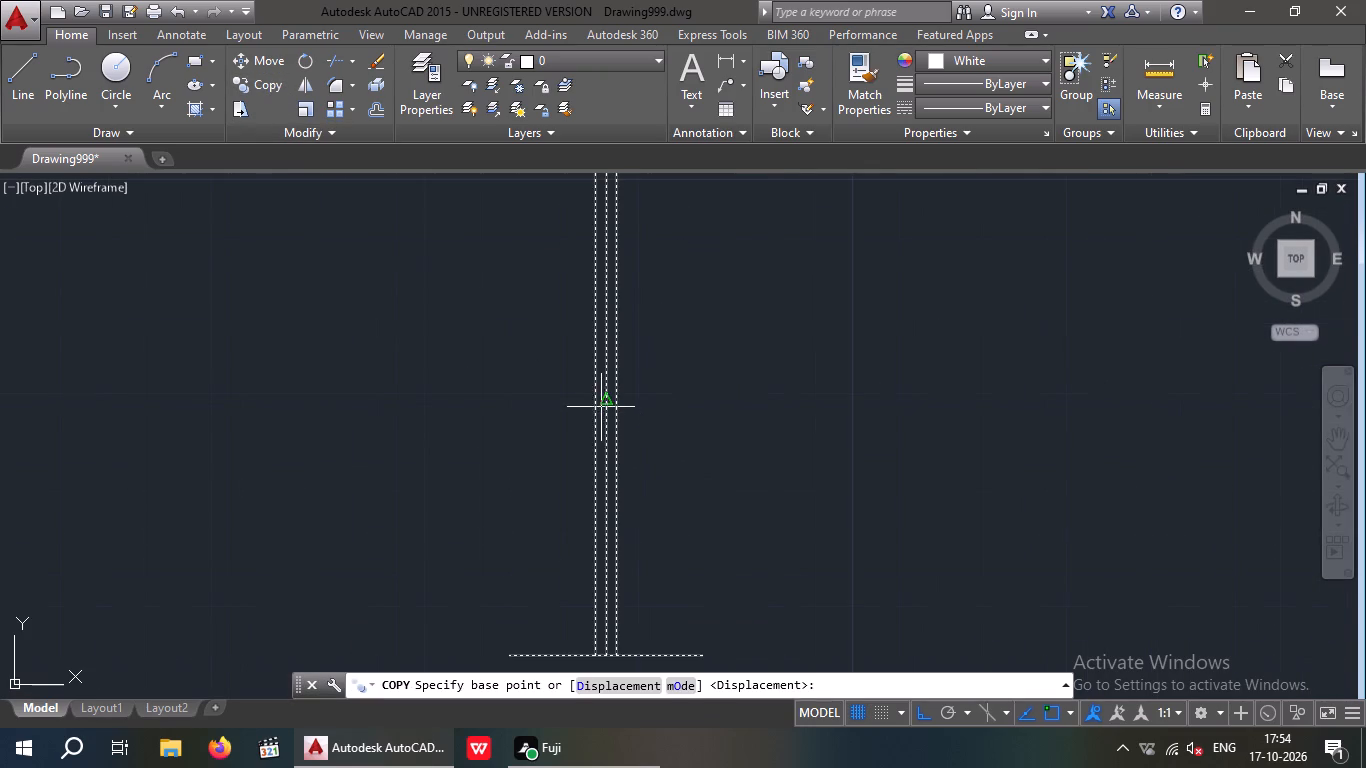
{"action": "left_click", "coordinate": [608, 402]}
{"action": "scroll", "coordinate": [610, 399], "scroll_direction": "down", "scroll_amount": 6}
{"action": "middle_click_drag", "start_coordinate": [539, 427], "coordinate": [690, 366]}
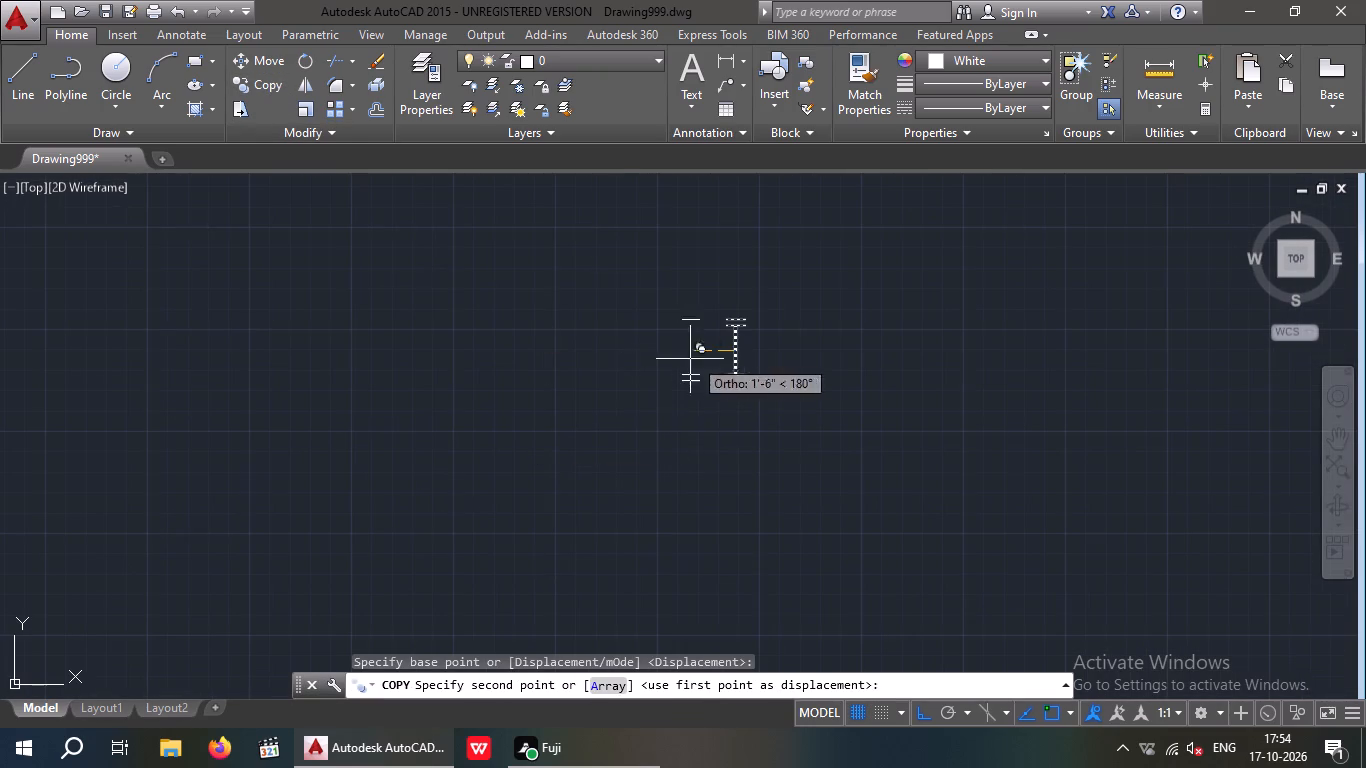
{"action": "left_click", "coordinate": [922, 715]}
{"action": "scroll", "coordinate": [755, 497], "scroll_direction": "down", "scroll_amount": 4}
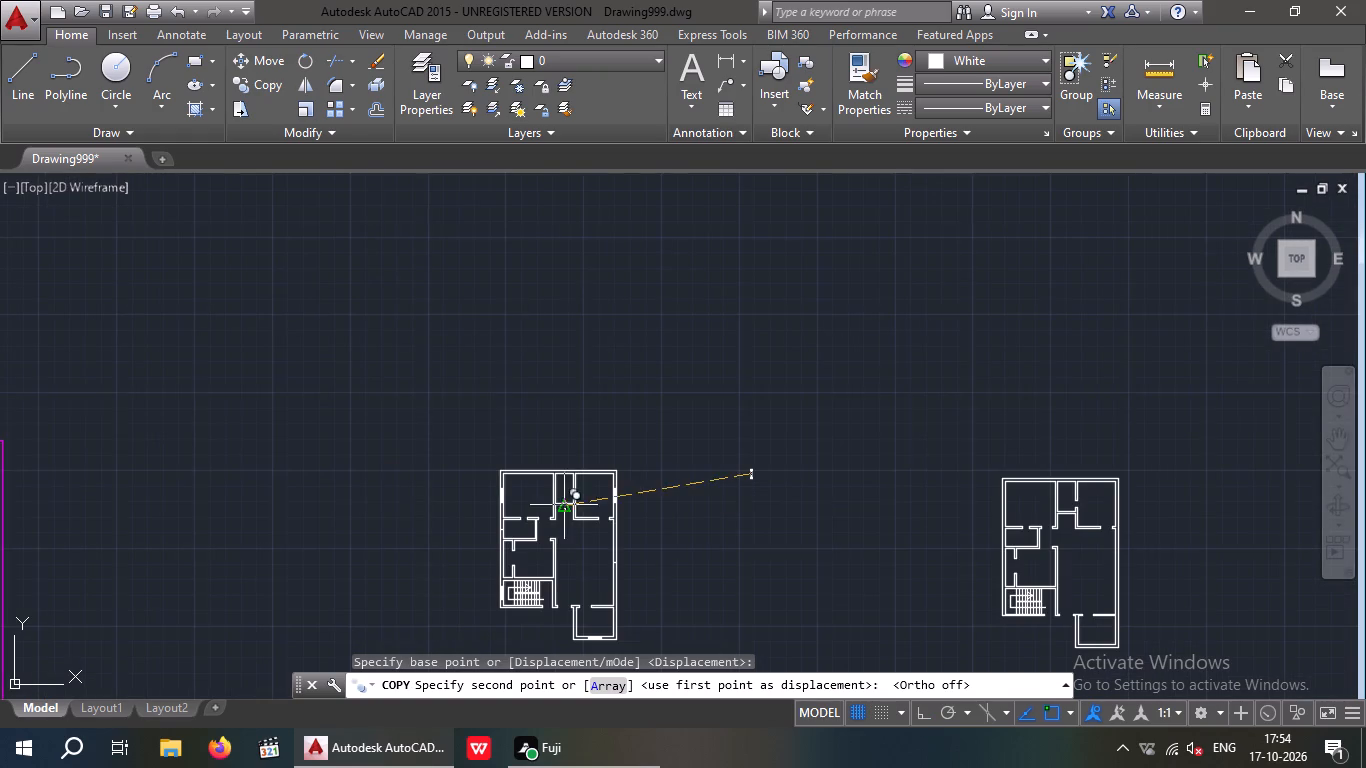
{"action": "scroll", "coordinate": [510, 543], "scroll_direction": "up", "scroll_amount": 4}
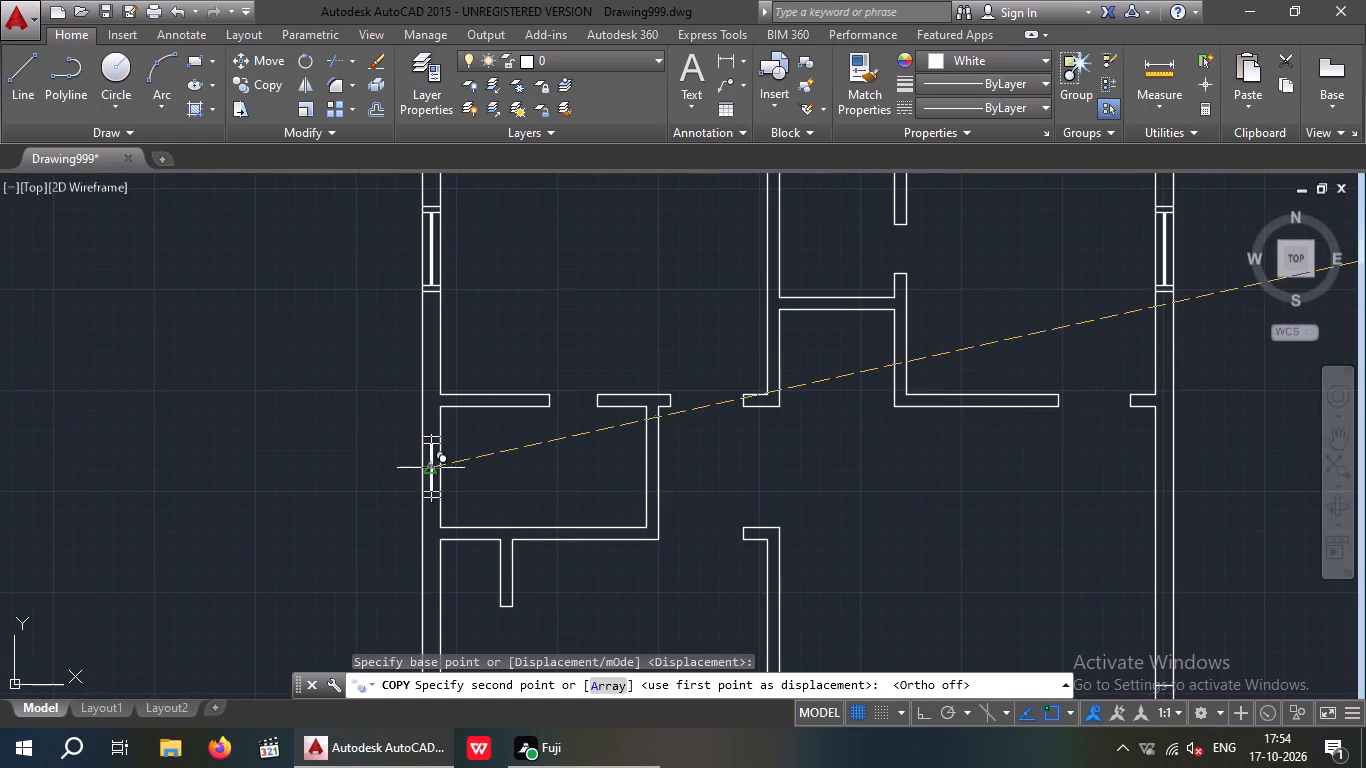
{"action": "left_click", "coordinate": [431, 466]}
{"action": "key", "text": "Escape"}
Delete the midpoint mark line crossing the new 2' window in the small west room's outer wall.
{"action": "scroll", "coordinate": [371, 461], "scroll_direction": "down", "scroll_amount": 3}
{"action": "scroll", "coordinate": [399, 468], "scroll_direction": "up", "scroll_amount": 5}
{"action": "scroll", "coordinate": [434, 462], "scroll_direction": "down", "scroll_amount": 3}
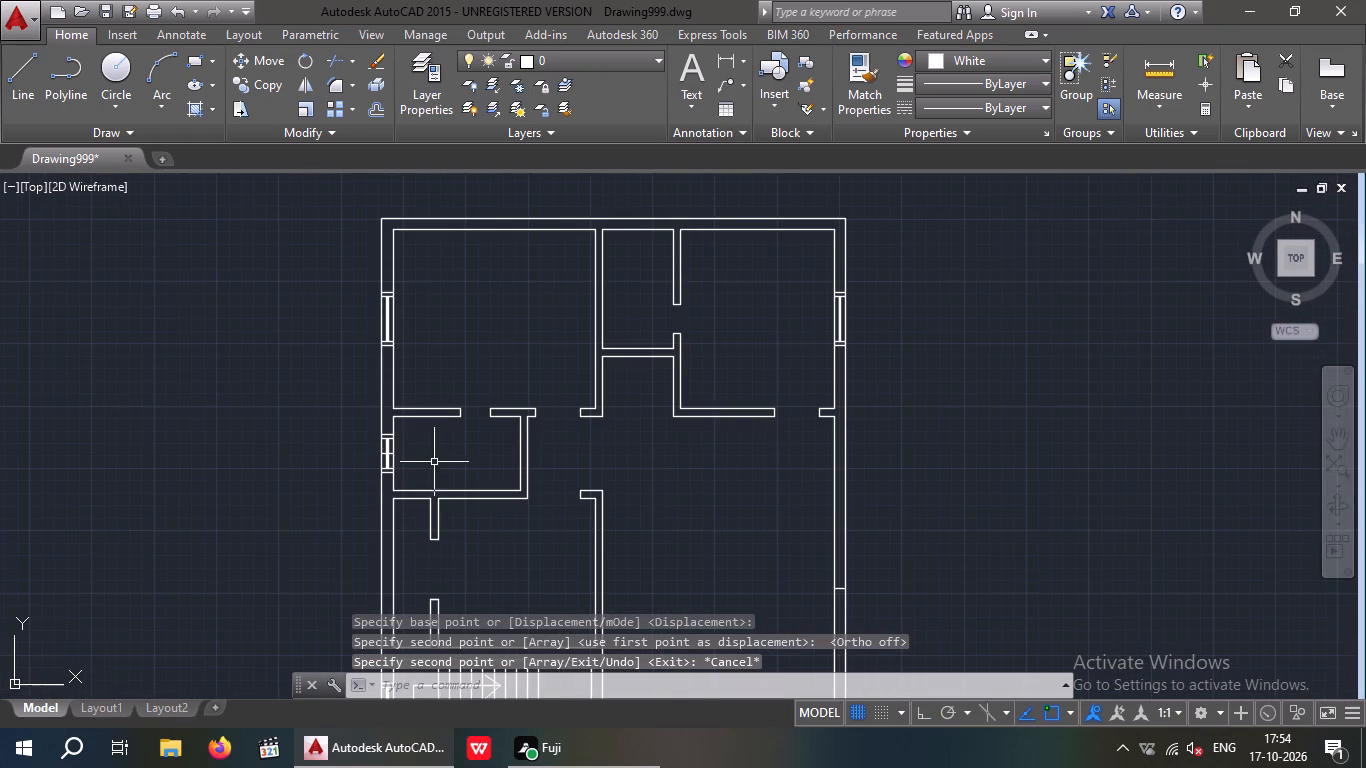
{"action": "scroll", "coordinate": [378, 464], "scroll_direction": "up", "scroll_amount": 3}
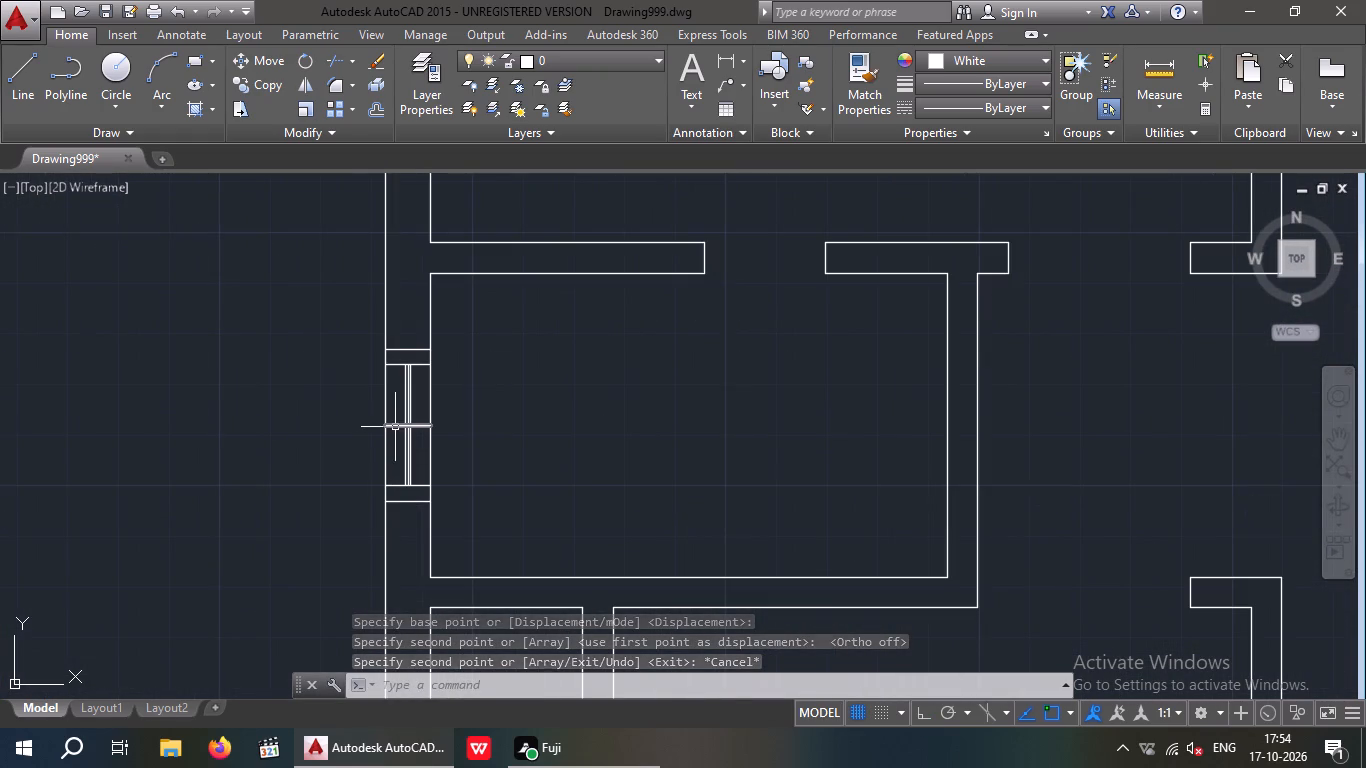
{"action": "left_click", "coordinate": [395, 426]}
{"action": "key", "text": "Delete"}
Draw a midpoint mark line across the north outer wall above the small room between the two northern rooms.
{"action": "scroll", "coordinate": [582, 445], "scroll_direction": "down", "scroll_amount": 3}
{"action": "middle_click_drag", "start_coordinate": [589, 450], "coordinate": [410, 517]}
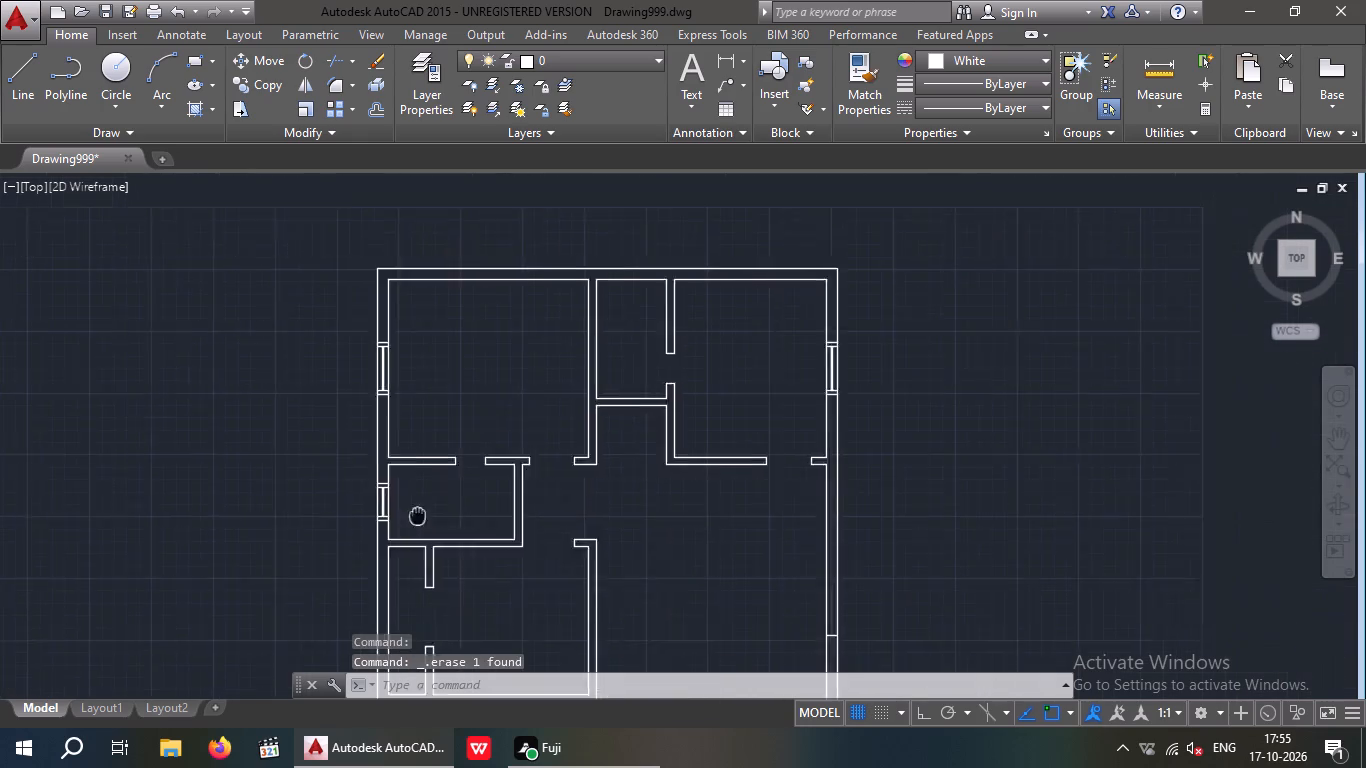
{"action": "middle_click_drag", "start_coordinate": [410, 517], "coordinate": [384, 522]}
{"action": "key", "text": "l"}
{"action": "key", "text": "Return"}
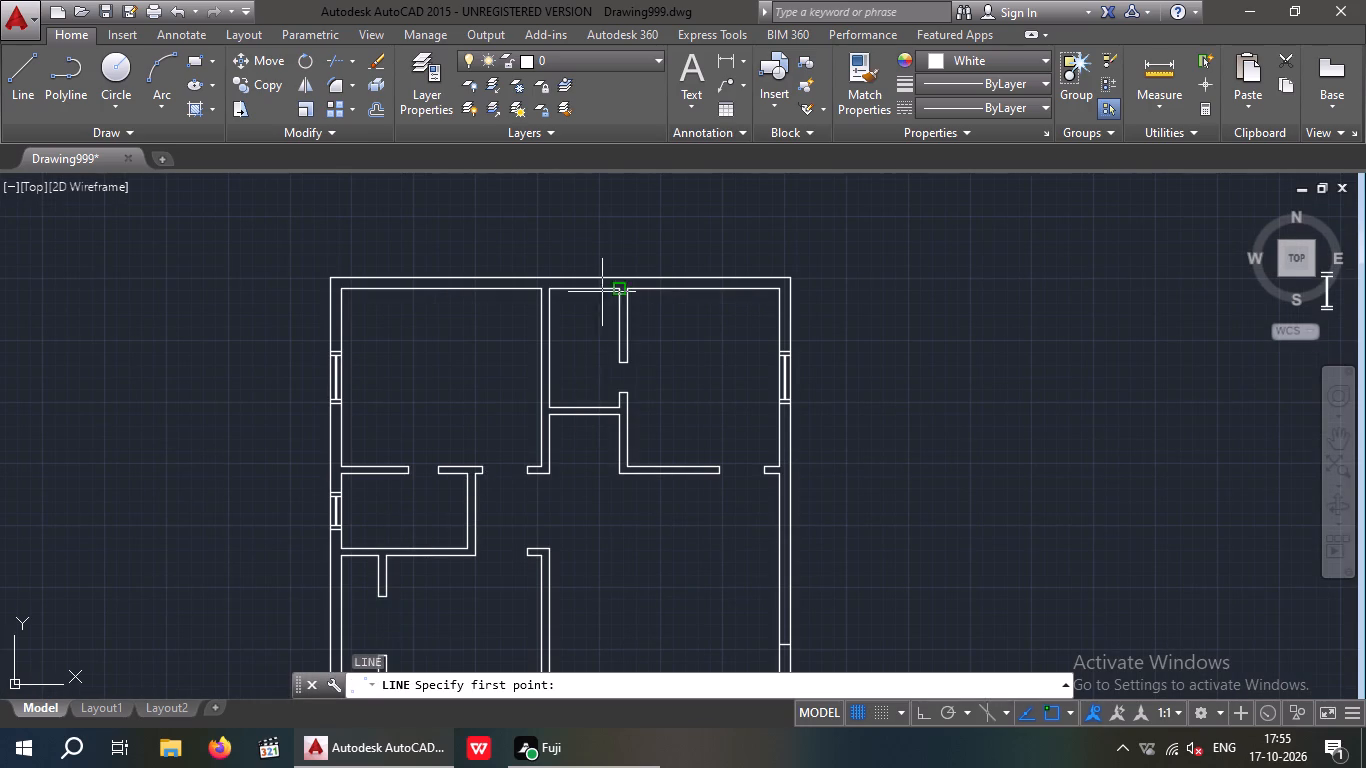
{"action": "scroll", "coordinate": [586, 309], "scroll_direction": "up", "scroll_amount": 3}
{"action": "middle_click_drag", "start_coordinate": [581, 377], "coordinate": [555, 514]}
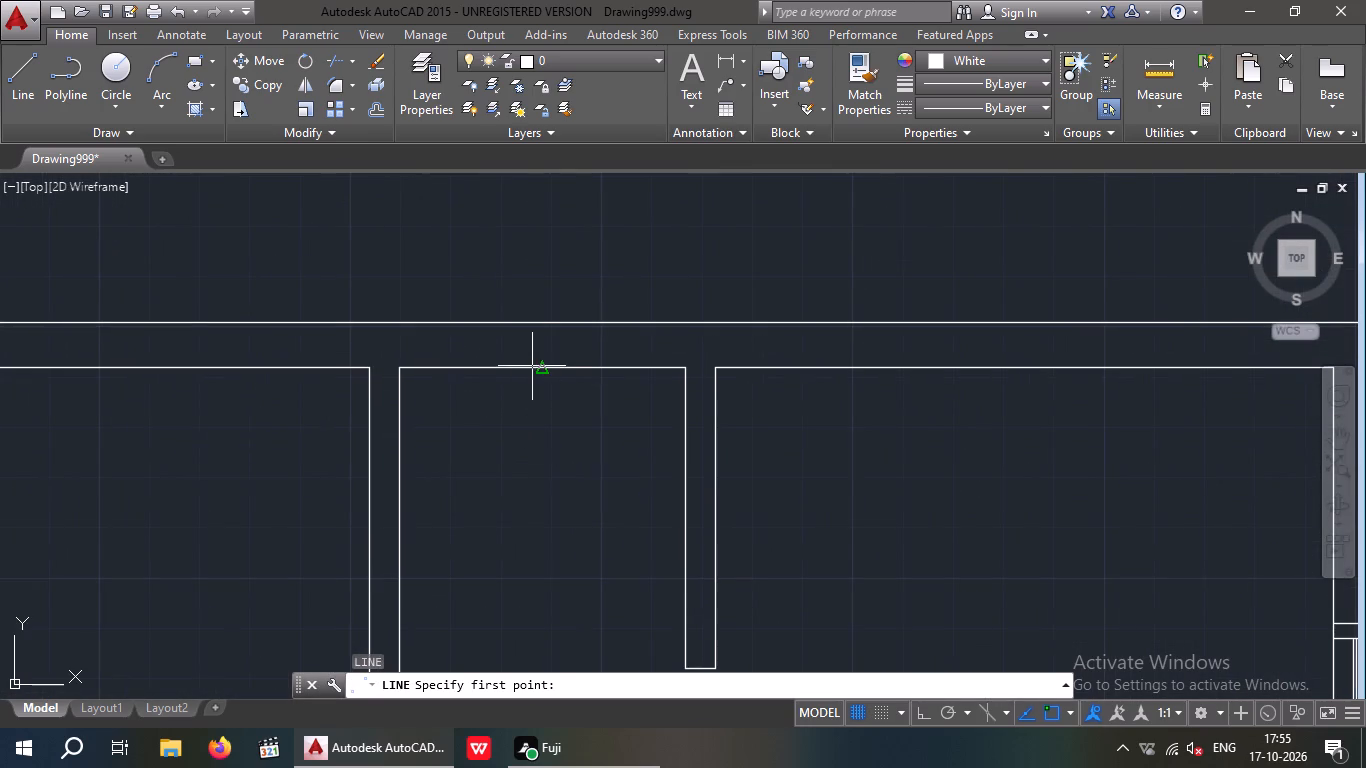
{"action": "left_click", "coordinate": [542, 366]}
{"action": "left_click", "coordinate": [543, 324]}
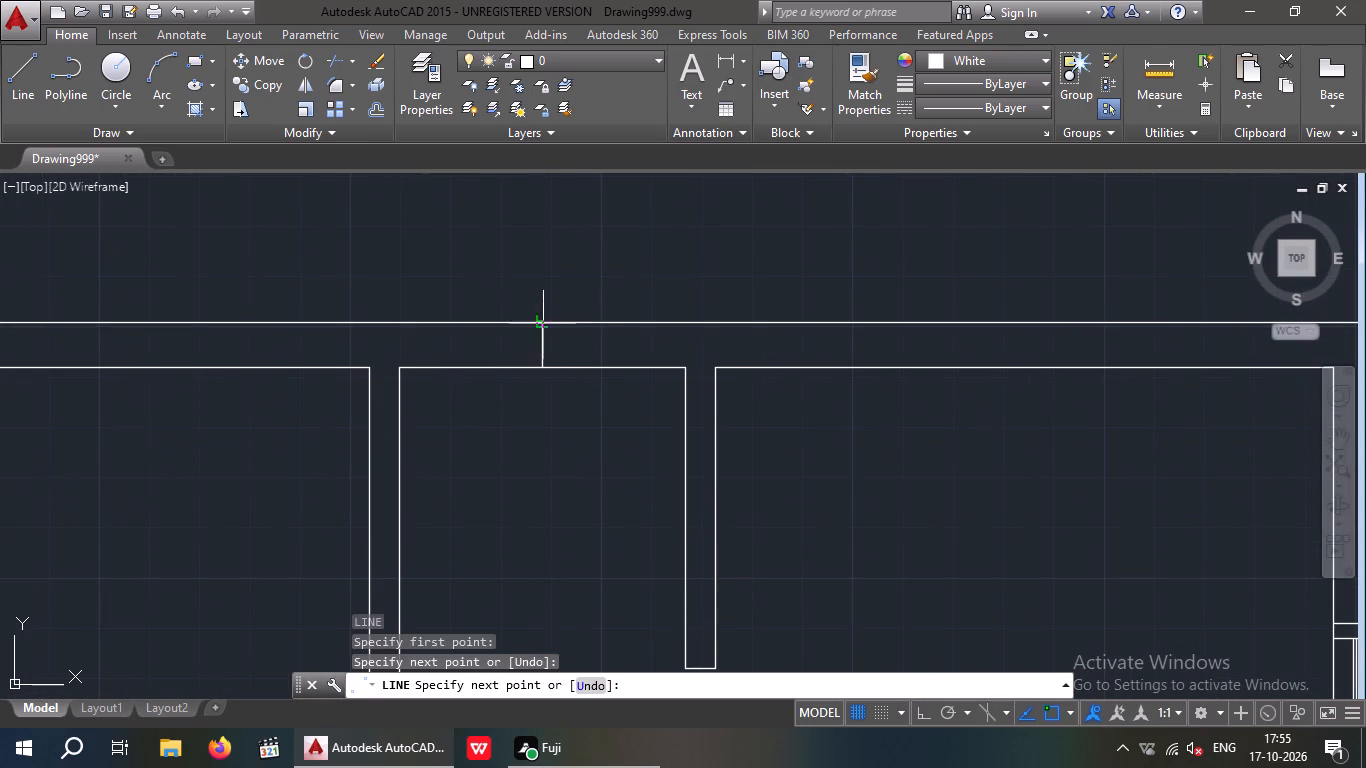
{"action": "key", "text": "Escape"}
{"action": "scroll", "coordinate": [590, 330], "scroll_direction": "down", "scroll_amount": 4}
{"action": "key", "text": "Escape"}
Rotate the spare vertical 2' window symbol 270° about its upper east corner so it lies horizontal.
{"action": "scroll", "coordinate": [587, 358], "scroll_direction": "down", "scroll_amount": 3}
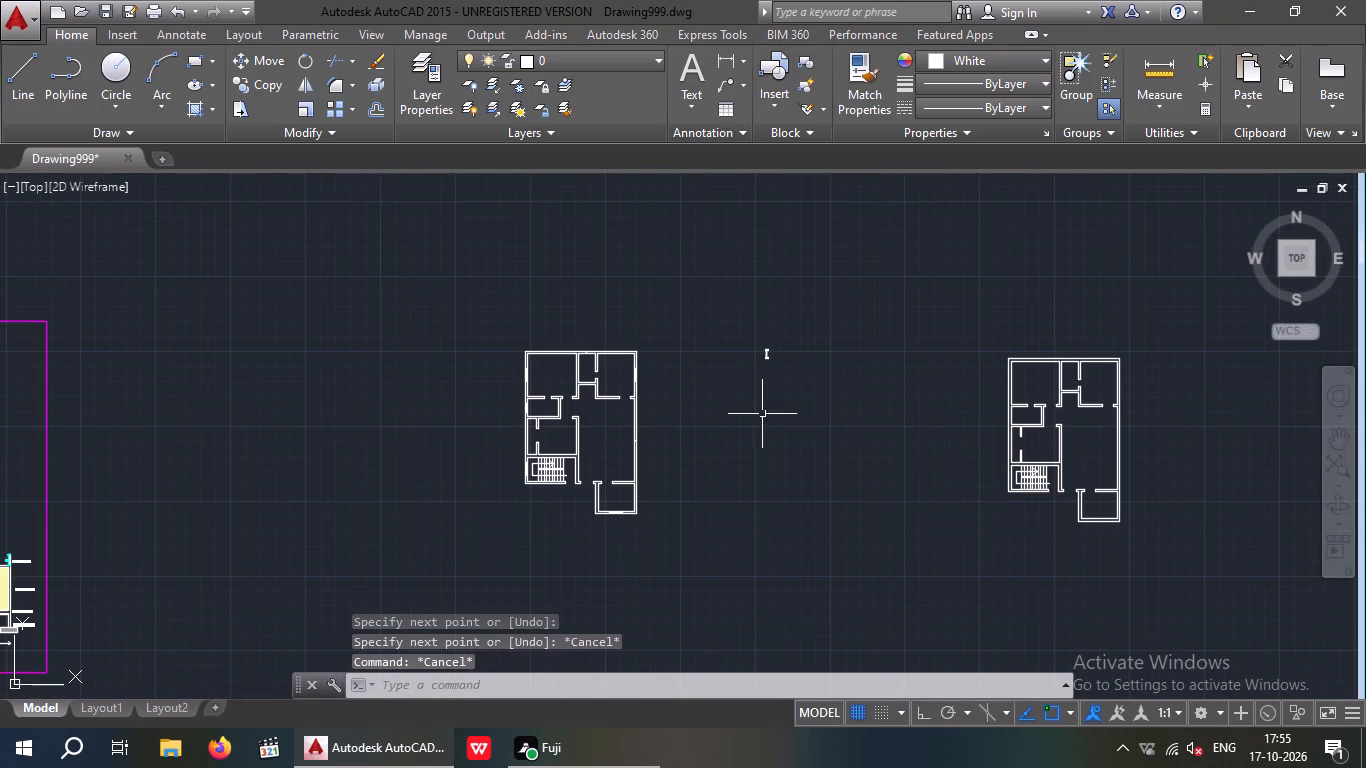
{"action": "scroll", "coordinate": [754, 376], "scroll_direction": "up", "scroll_amount": 3}
{"action": "middle_click_drag", "start_coordinate": [840, 339], "coordinate": [784, 478]}
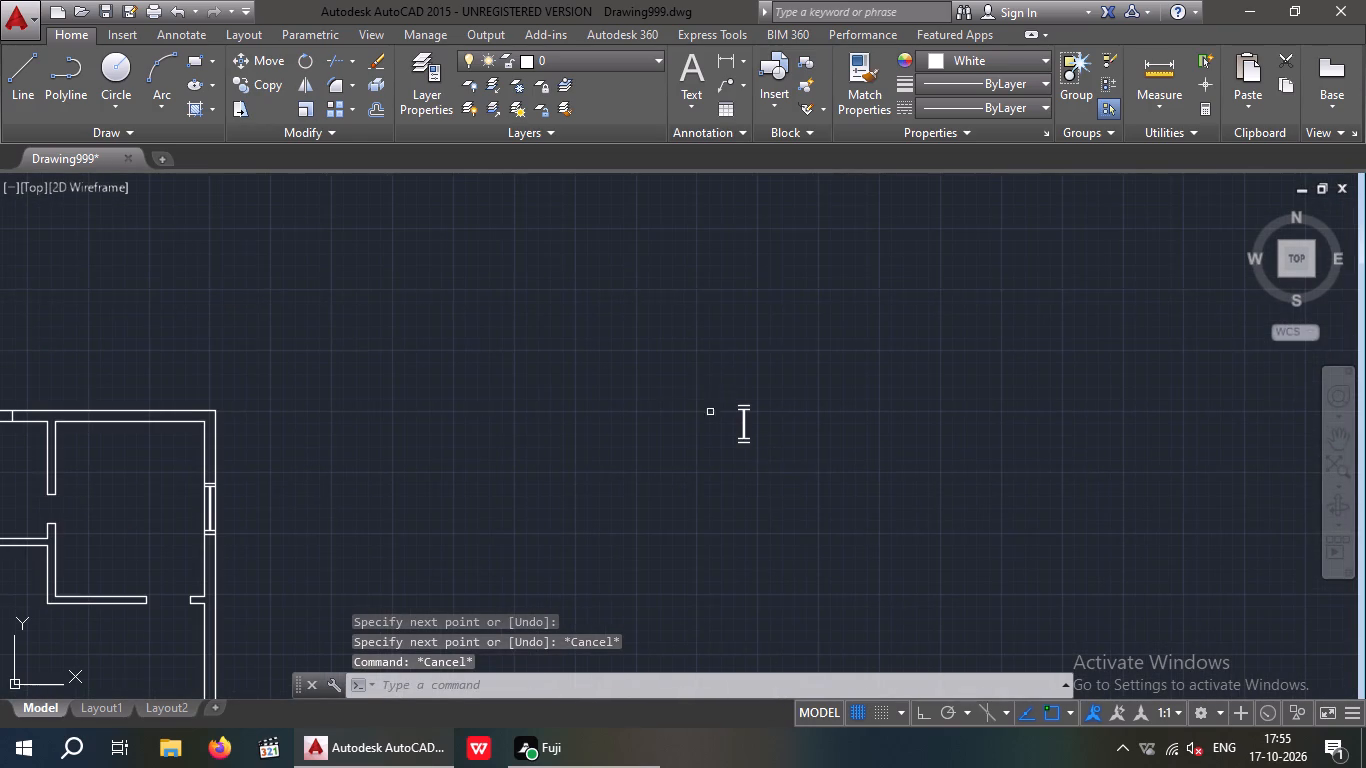
{"action": "left_click_drag", "start_coordinate": [704, 387], "coordinate": [750, 381]}
{"action": "left_click", "coordinate": [806, 508]}
{"action": "left_click", "coordinate": [919, 715]}
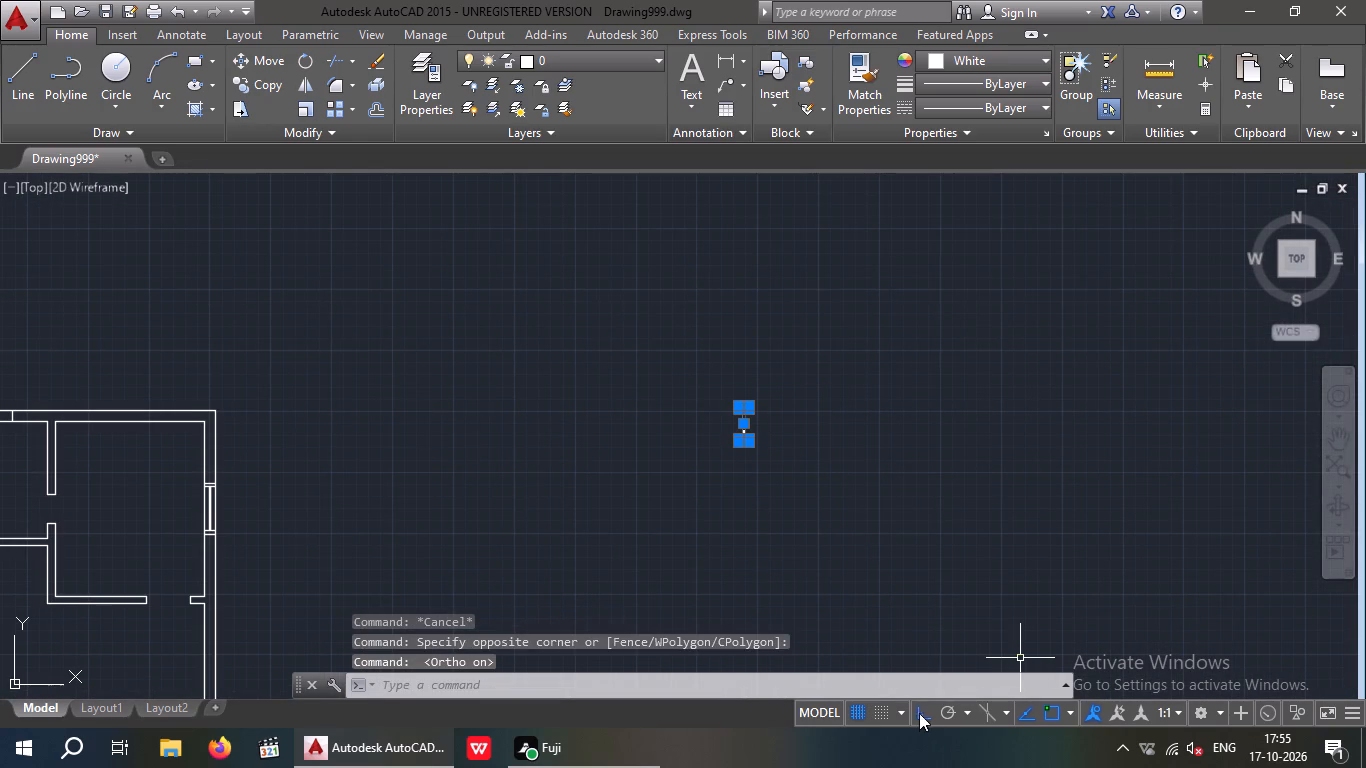
{"action": "left_click", "coordinate": [308, 57]}
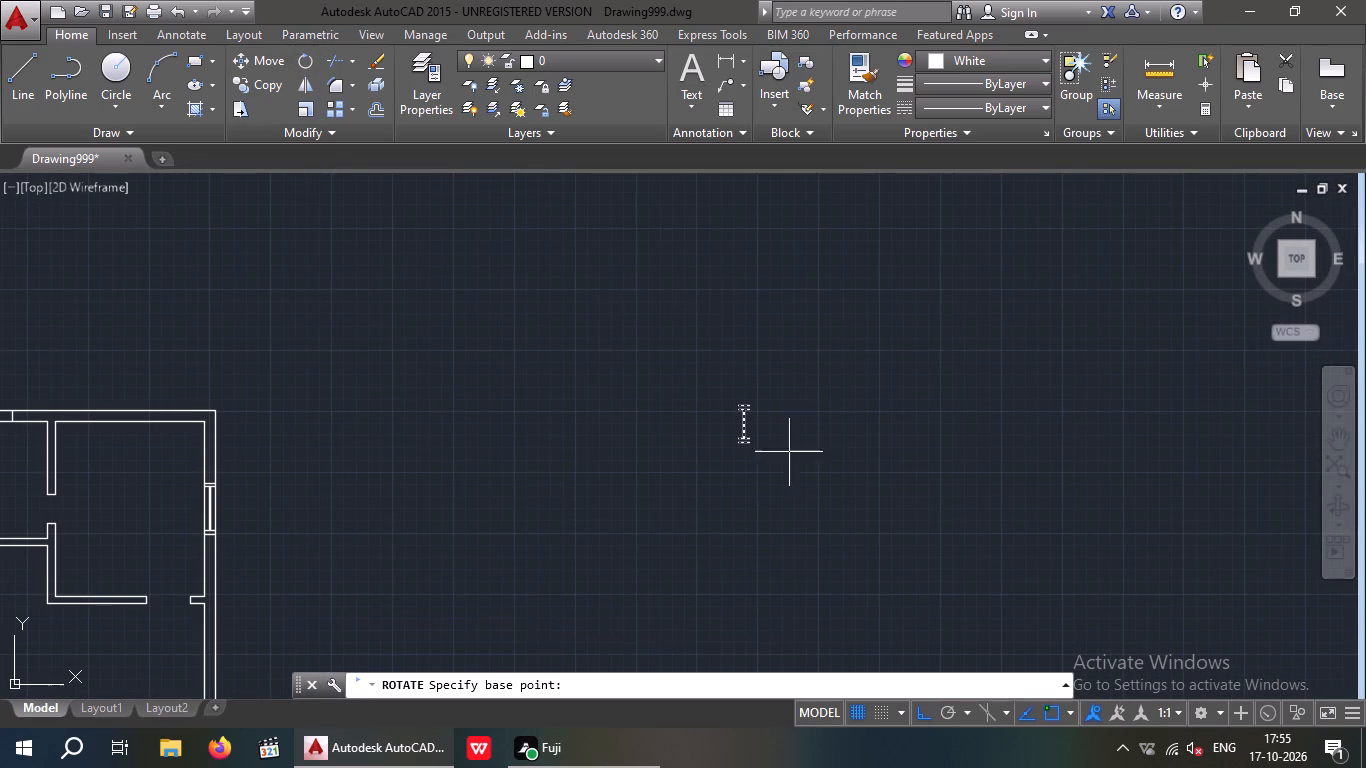
{"action": "scroll", "coordinate": [752, 416], "scroll_direction": "up", "scroll_amount": 3}
{"action": "left_click_drag", "start_coordinate": [746, 368], "coordinate": [793, 379]}
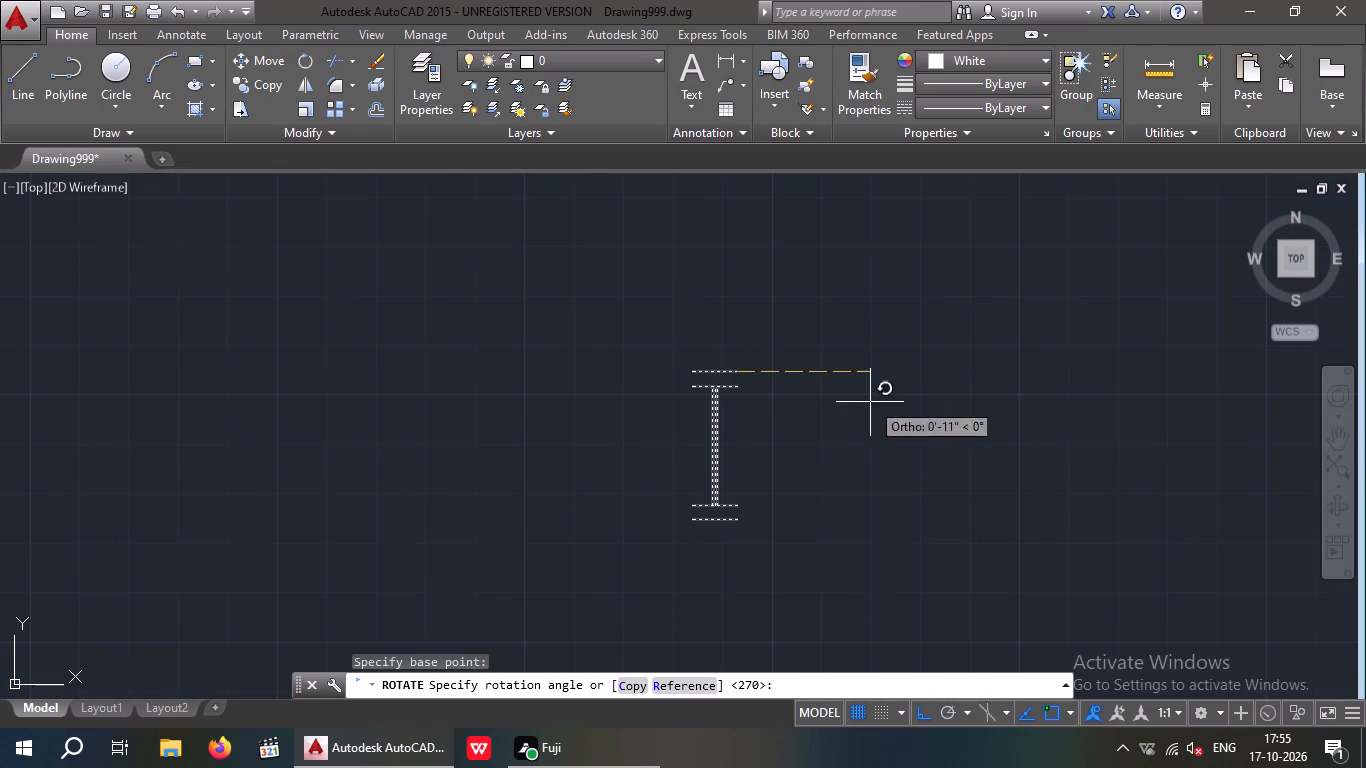
{"action": "left_click", "coordinate": [686, 472]}
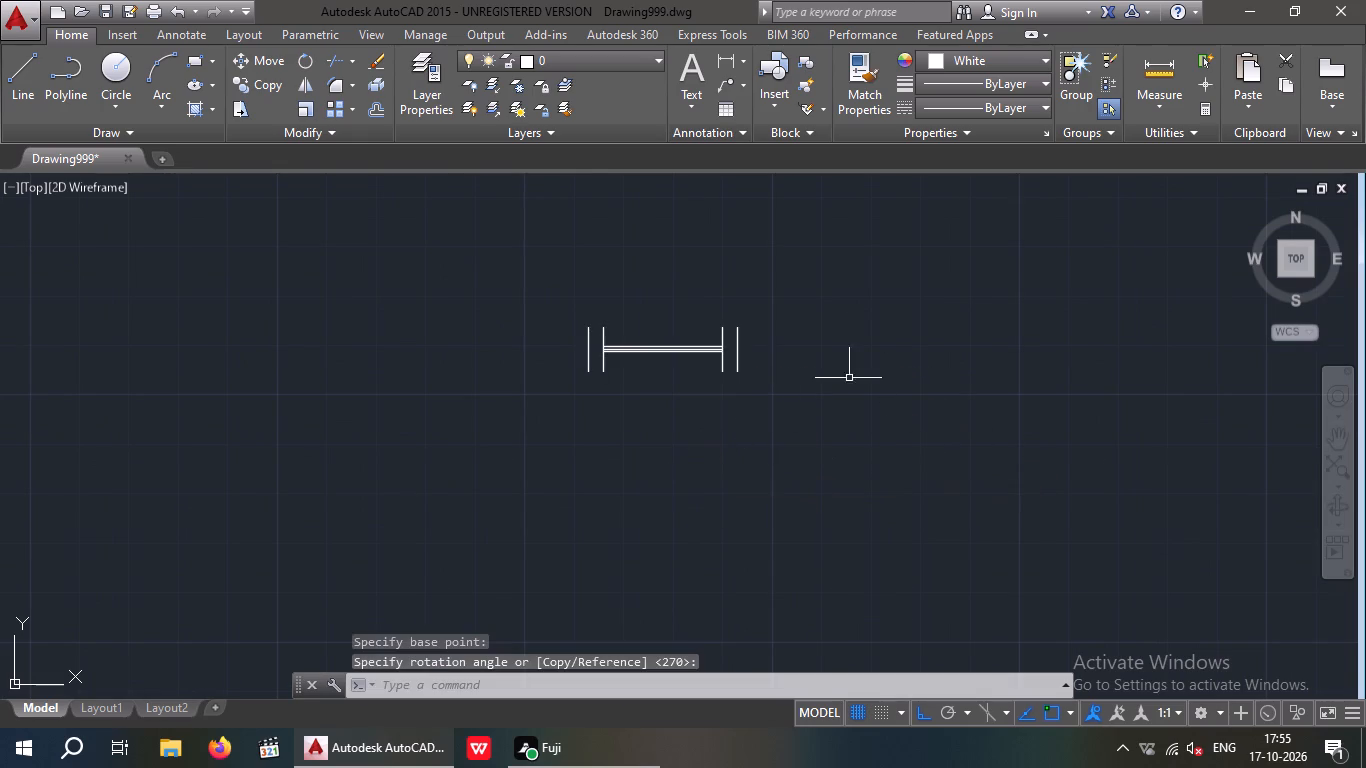
Copy the horizontal 2' window symbol by its pane midpoint onto the midpoint mark in the small north room's outer wall.
{"action": "left_click_drag", "start_coordinate": [838, 301], "coordinate": [649, 412]}
{"action": "left_click_drag", "start_coordinate": [428, 441], "coordinate": [448, 435]}
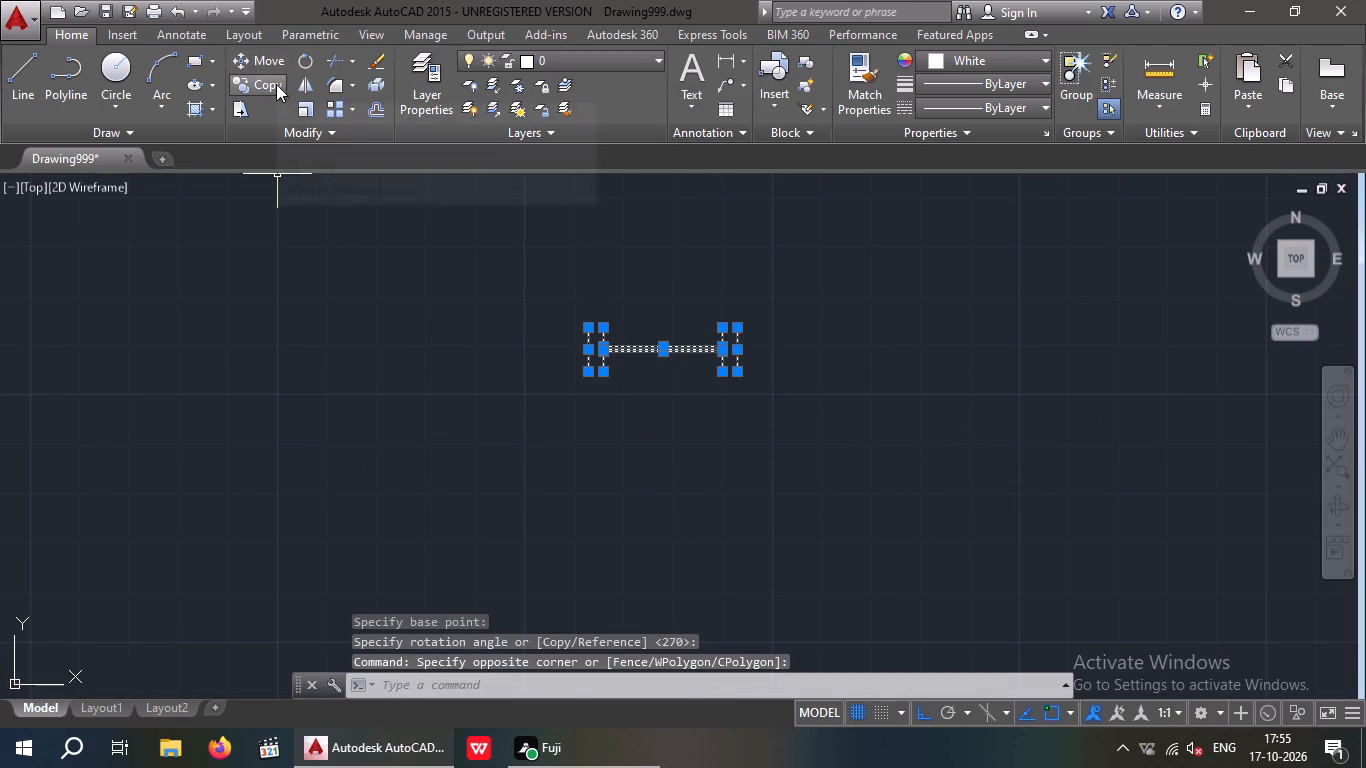
{"action": "left_click", "coordinate": [276, 84]}
{"action": "scroll", "coordinate": [671, 345], "scroll_direction": "up", "scroll_amount": 4}
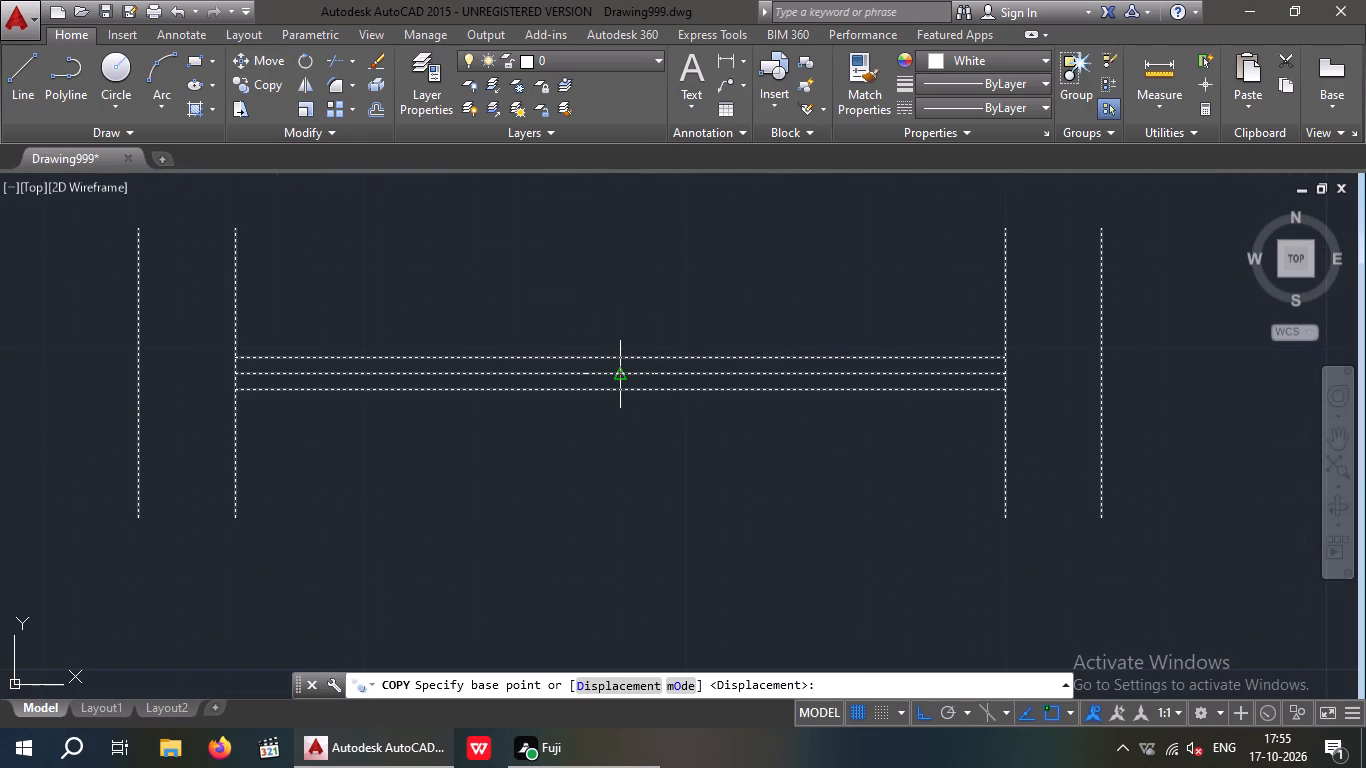
{"action": "left_click", "coordinate": [625, 376]}
{"action": "scroll", "coordinate": [634, 378], "scroll_direction": "down", "scroll_amount": 4}
{"action": "left_click_drag", "start_coordinate": [920, 712], "coordinate": [910, 700]}
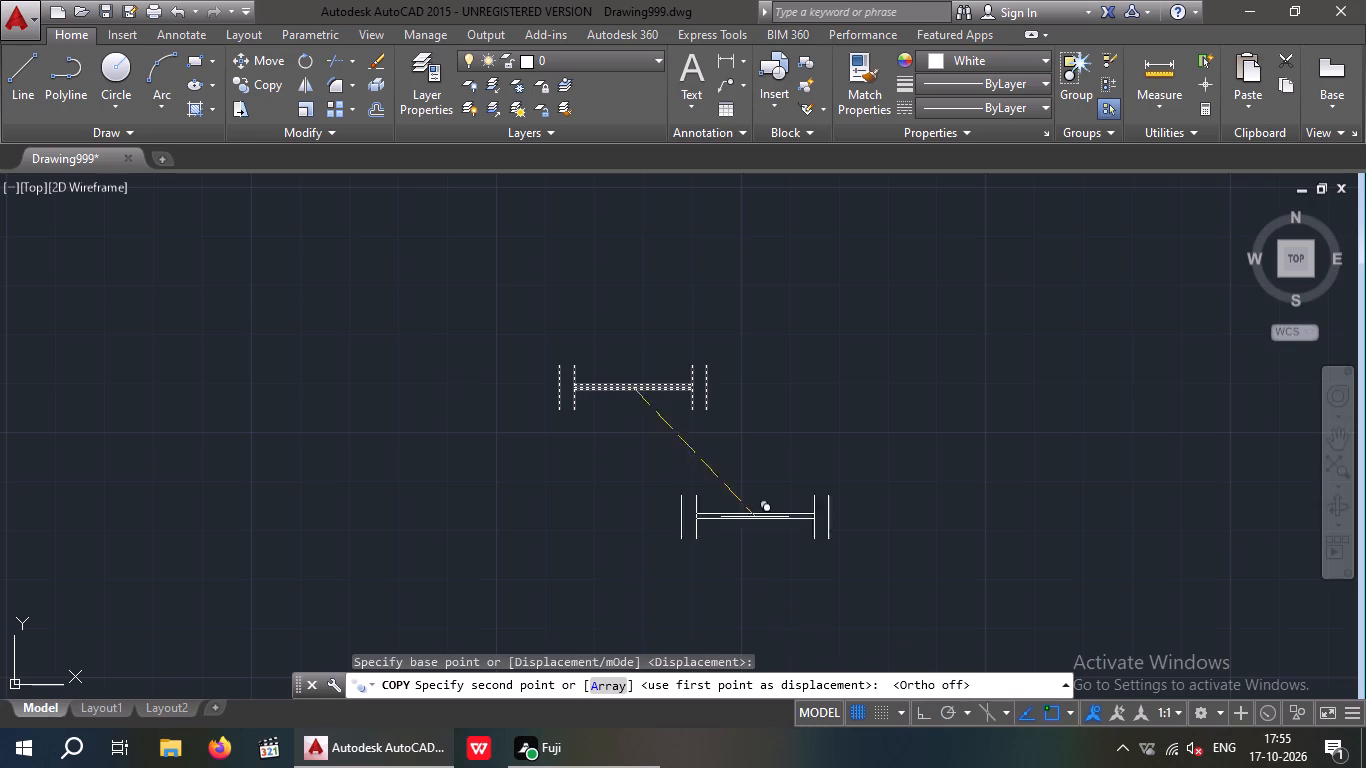
{"action": "scroll", "coordinate": [725, 463], "scroll_direction": "down", "scroll_amount": 3}
{"action": "middle_click_drag", "start_coordinate": [516, 474], "coordinate": [805, 412]}
{"action": "scroll", "coordinate": [271, 392], "scroll_direction": "up", "scroll_amount": 4}
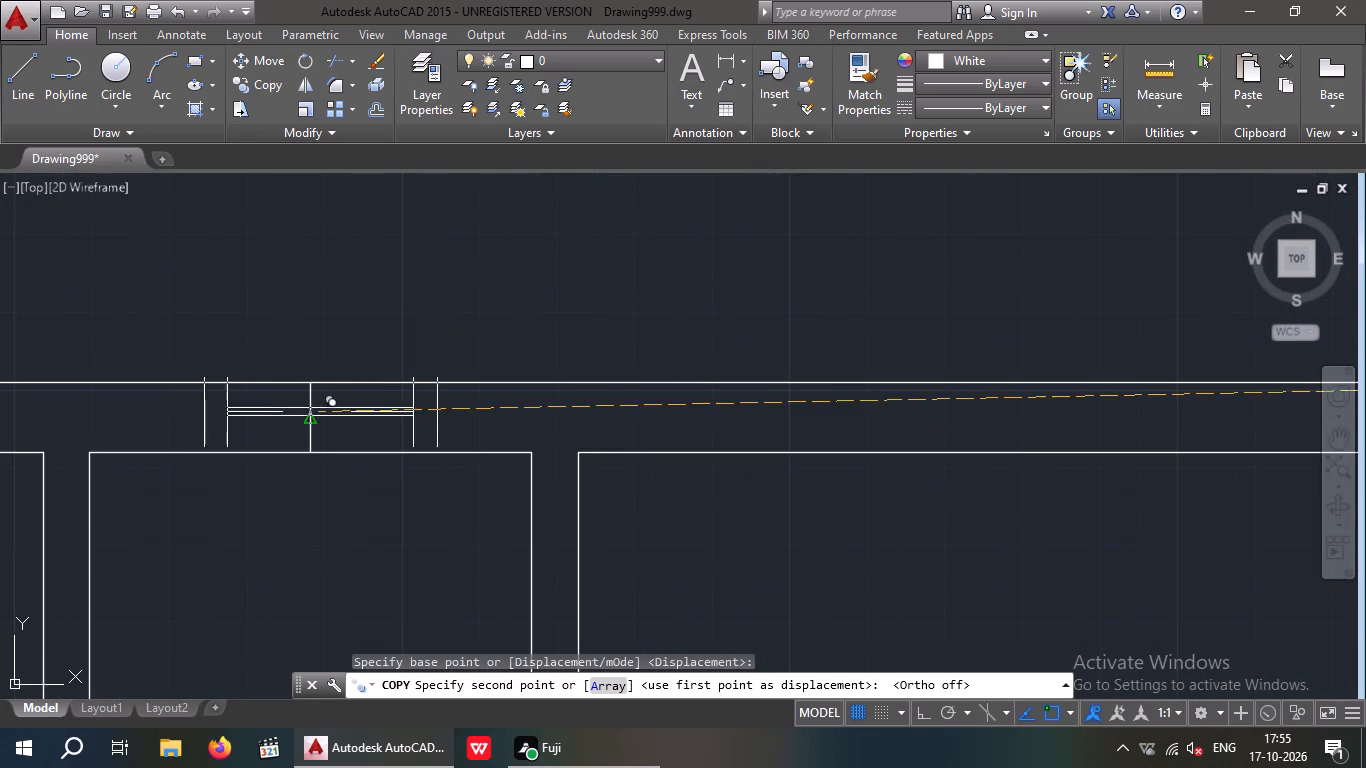
{"action": "left_click", "coordinate": [307, 418]}
{"action": "key", "text": "Escape"}
Delete the midpoint mark line crossing the new 2' window in the north outer wall.
{"action": "scroll", "coordinate": [320, 399], "scroll_direction": "up", "scroll_amount": 2}
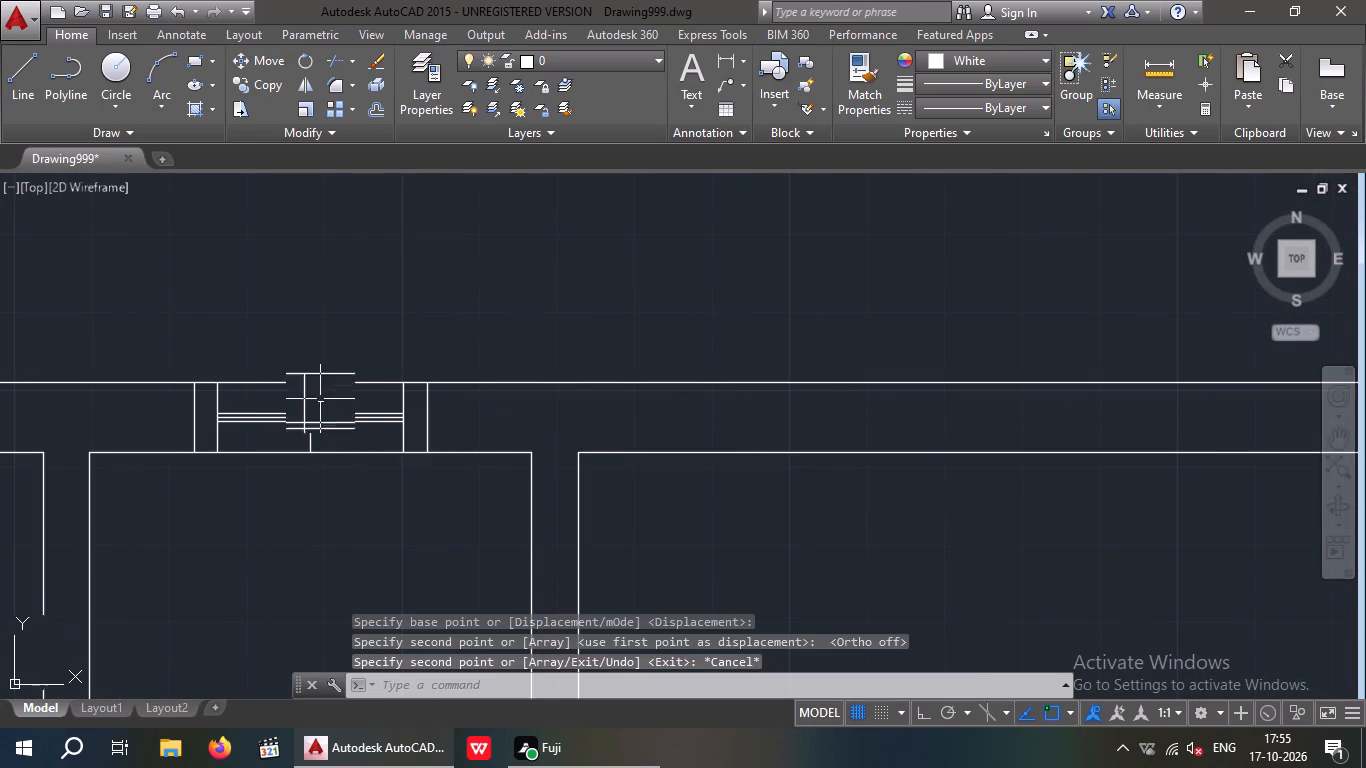
{"action": "left_click_drag", "start_coordinate": [360, 376], "coordinate": [251, 414]}
{"action": "left_click", "coordinate": [246, 414]}
{"action": "key", "text": "Delete"}
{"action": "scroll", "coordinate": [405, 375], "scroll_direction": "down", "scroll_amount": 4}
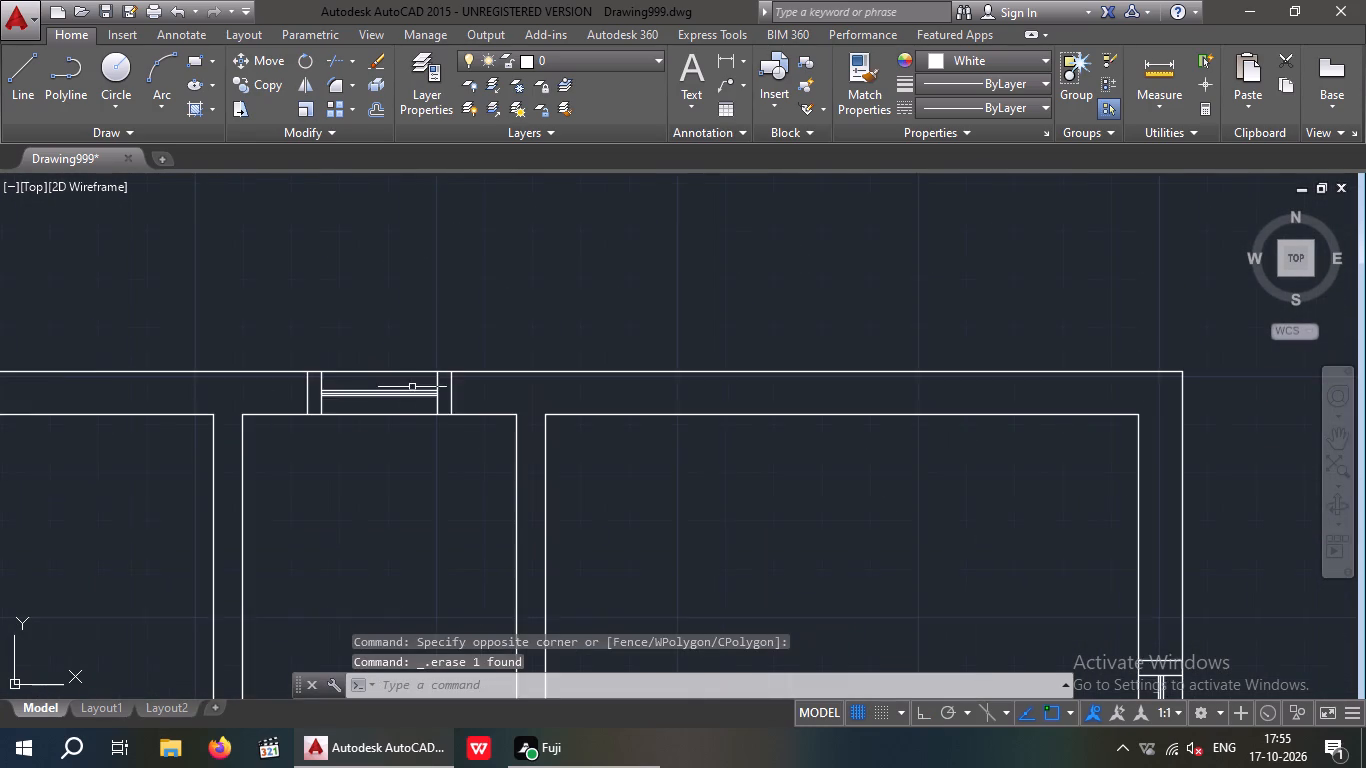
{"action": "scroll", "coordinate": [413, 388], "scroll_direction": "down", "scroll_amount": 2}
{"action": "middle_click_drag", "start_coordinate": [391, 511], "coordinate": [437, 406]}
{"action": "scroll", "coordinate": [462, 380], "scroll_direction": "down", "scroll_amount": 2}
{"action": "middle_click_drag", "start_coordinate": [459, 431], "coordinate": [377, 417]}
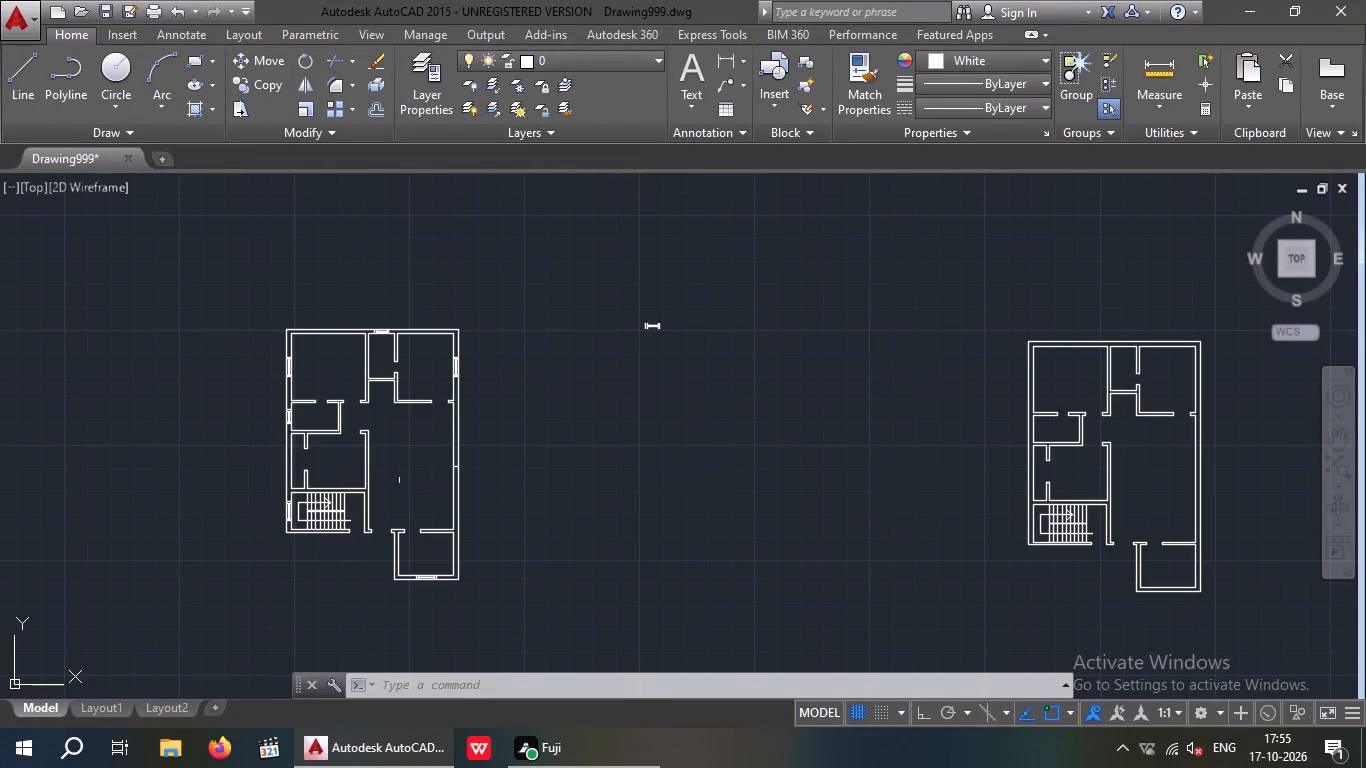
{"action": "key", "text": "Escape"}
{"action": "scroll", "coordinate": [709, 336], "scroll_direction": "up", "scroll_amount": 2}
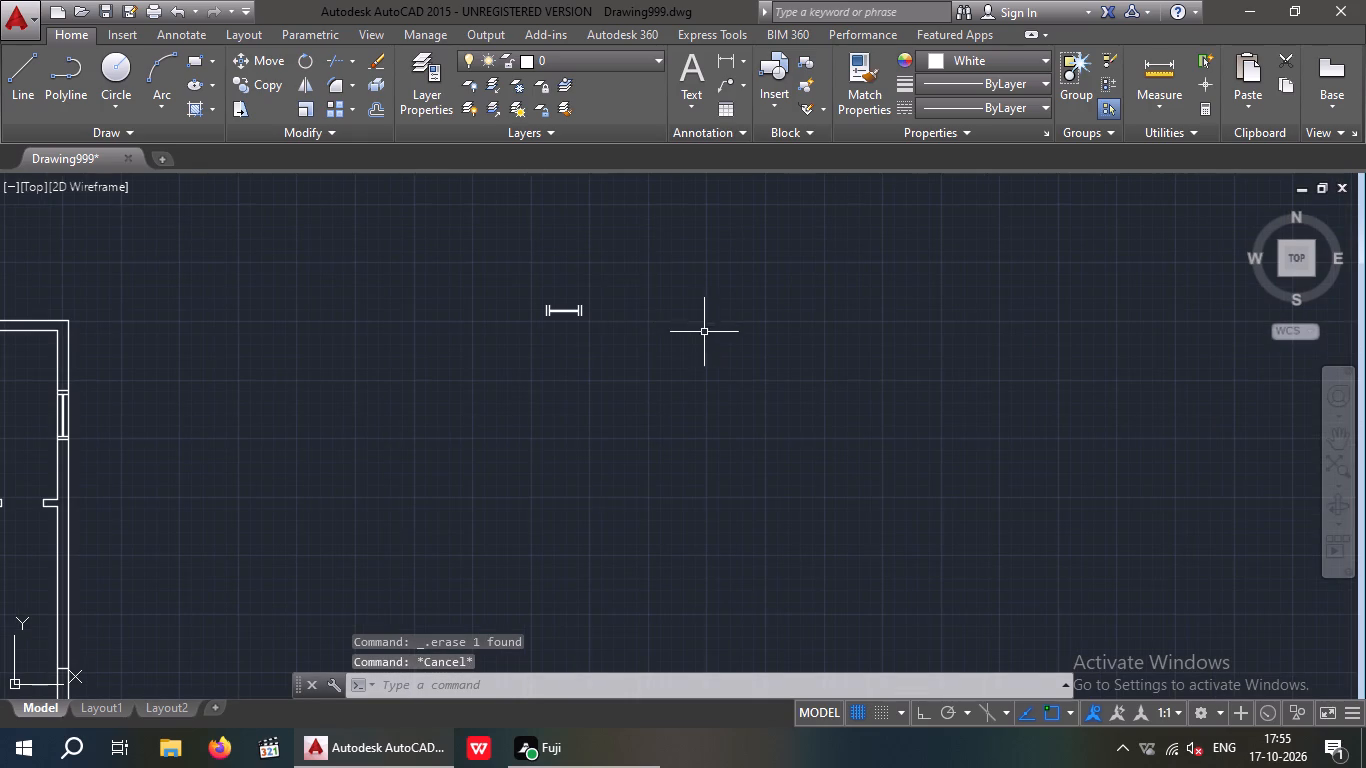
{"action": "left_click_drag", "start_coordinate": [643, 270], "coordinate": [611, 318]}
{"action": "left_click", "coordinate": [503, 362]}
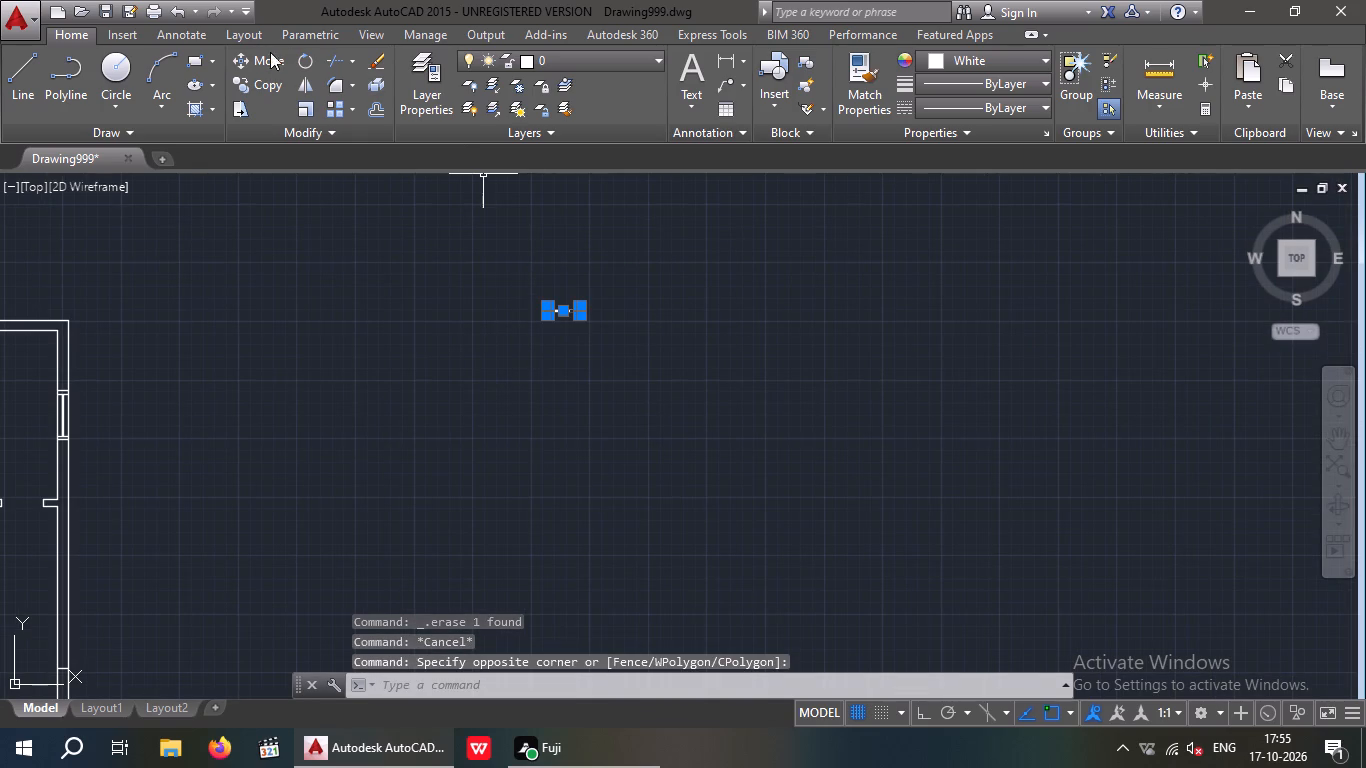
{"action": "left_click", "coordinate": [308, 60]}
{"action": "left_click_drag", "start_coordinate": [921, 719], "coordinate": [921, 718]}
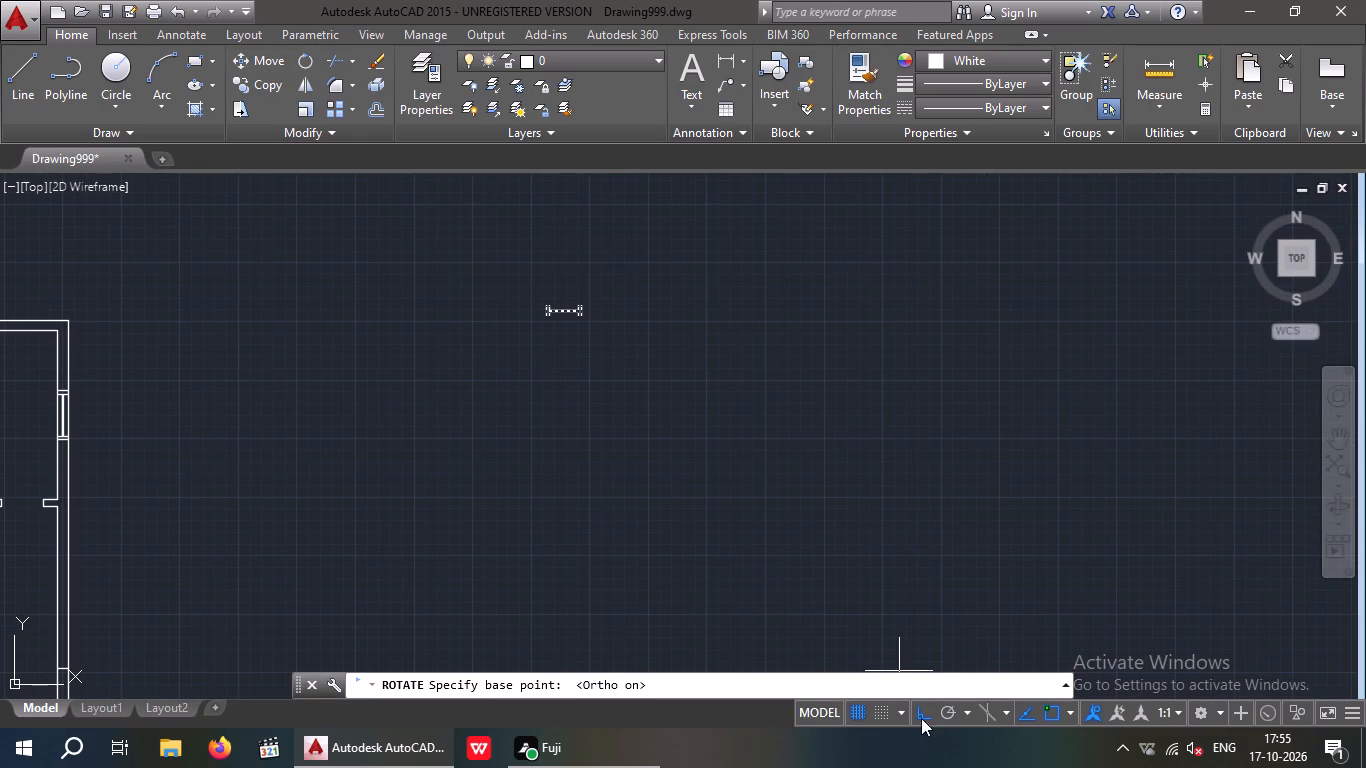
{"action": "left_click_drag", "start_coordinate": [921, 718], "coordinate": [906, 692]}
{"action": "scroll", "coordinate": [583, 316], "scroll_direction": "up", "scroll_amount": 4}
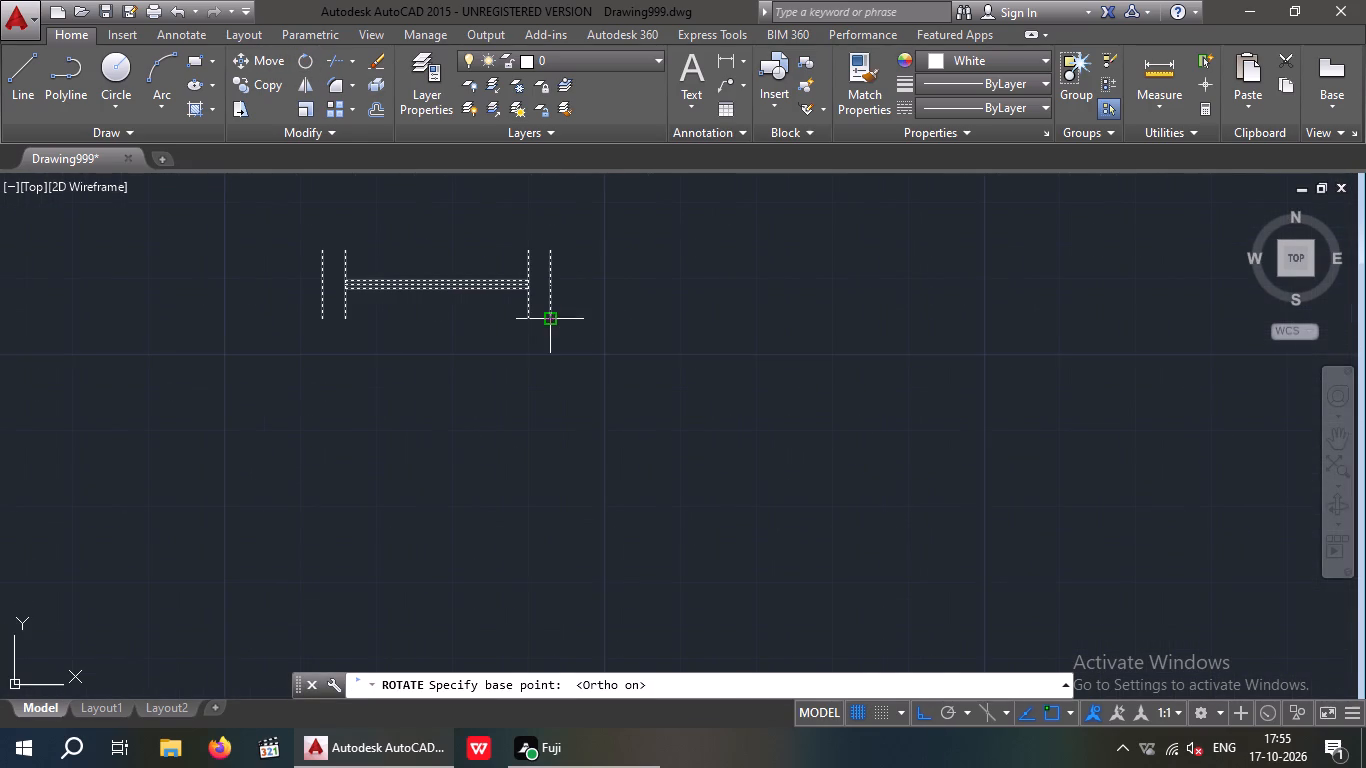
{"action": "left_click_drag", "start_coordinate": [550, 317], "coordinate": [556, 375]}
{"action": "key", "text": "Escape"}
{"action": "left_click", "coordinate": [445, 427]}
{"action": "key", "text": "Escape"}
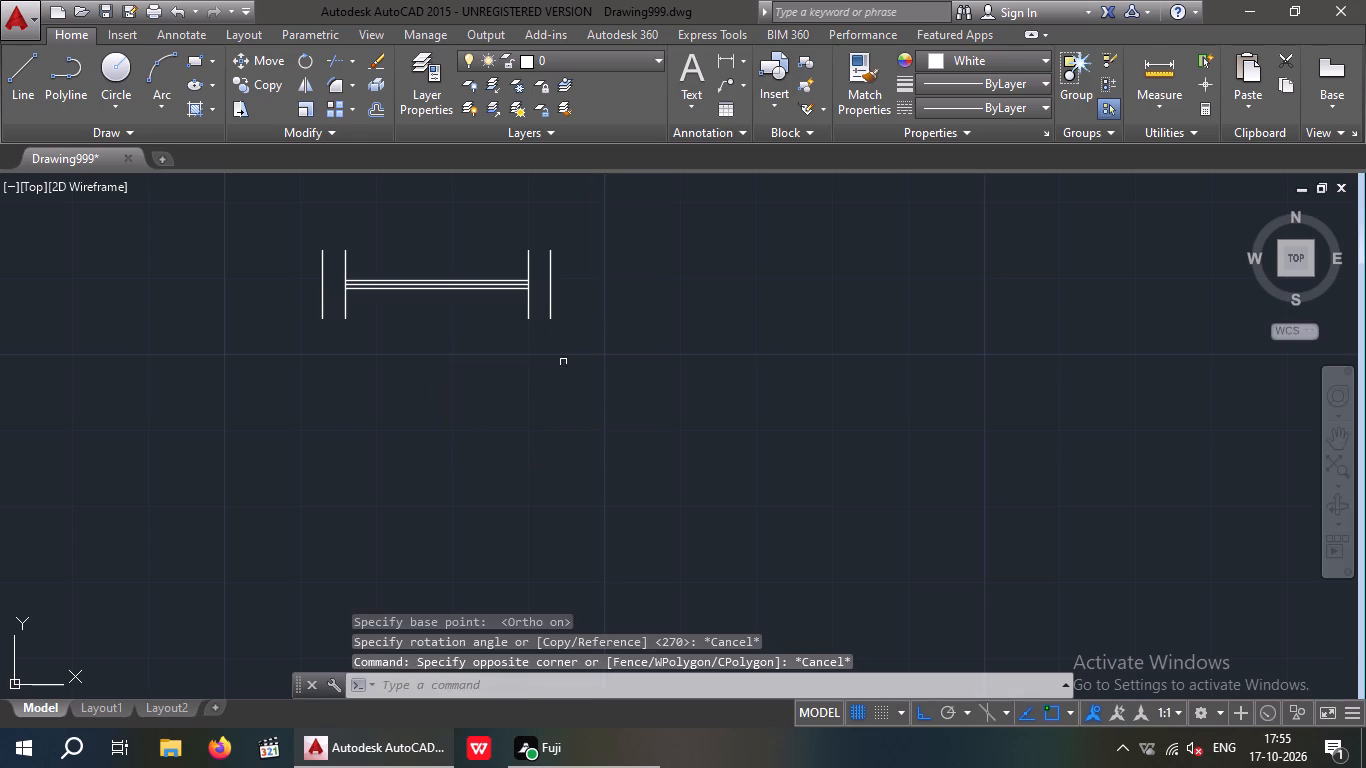
Rotate the spare horizontal 2' window symbol 270° about its lower east corner so it stands vertical.
{"action": "left_click_drag", "start_coordinate": [624, 238], "coordinate": [406, 269]}
{"action": "left_click_drag", "start_coordinate": [177, 372], "coordinate": [186, 372]}
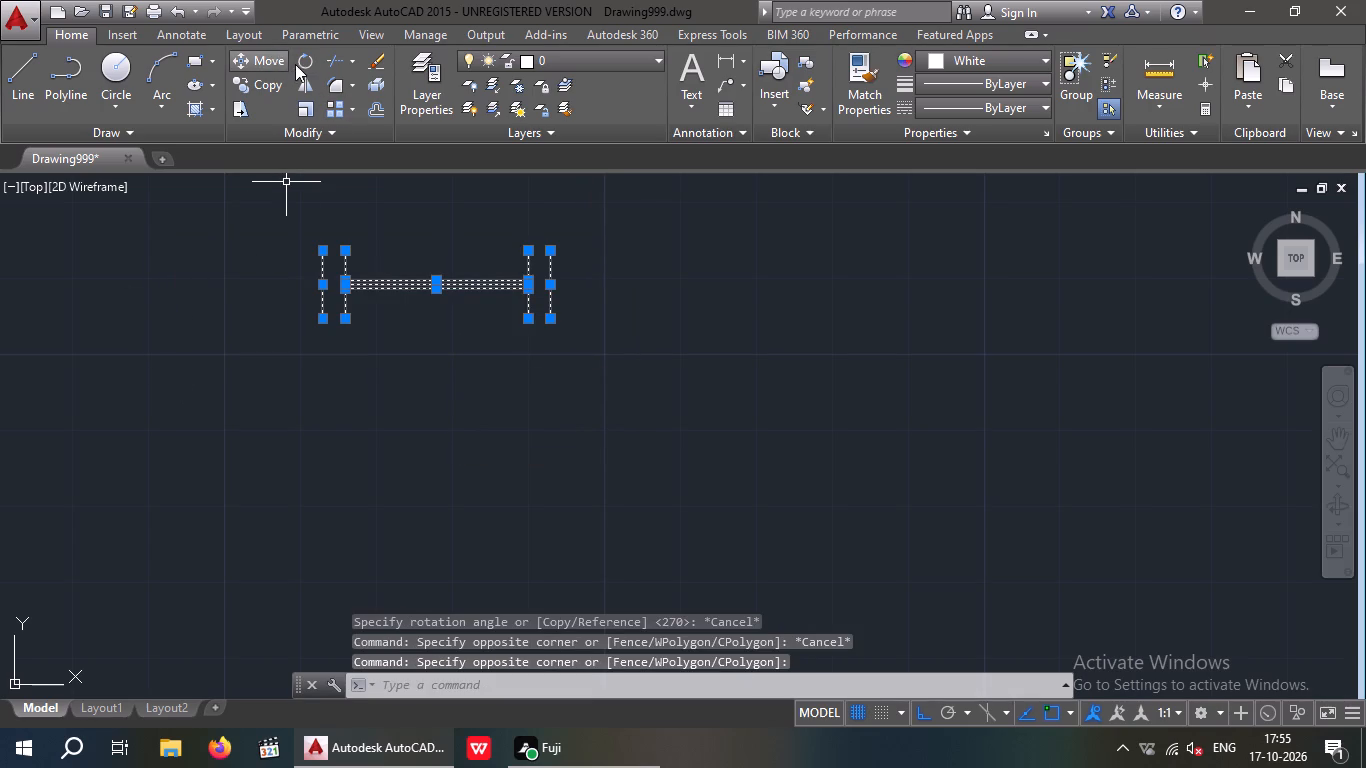
{"action": "left_click", "coordinate": [299, 64]}
{"action": "left_click_drag", "start_coordinate": [555, 322], "coordinate": [561, 362]}
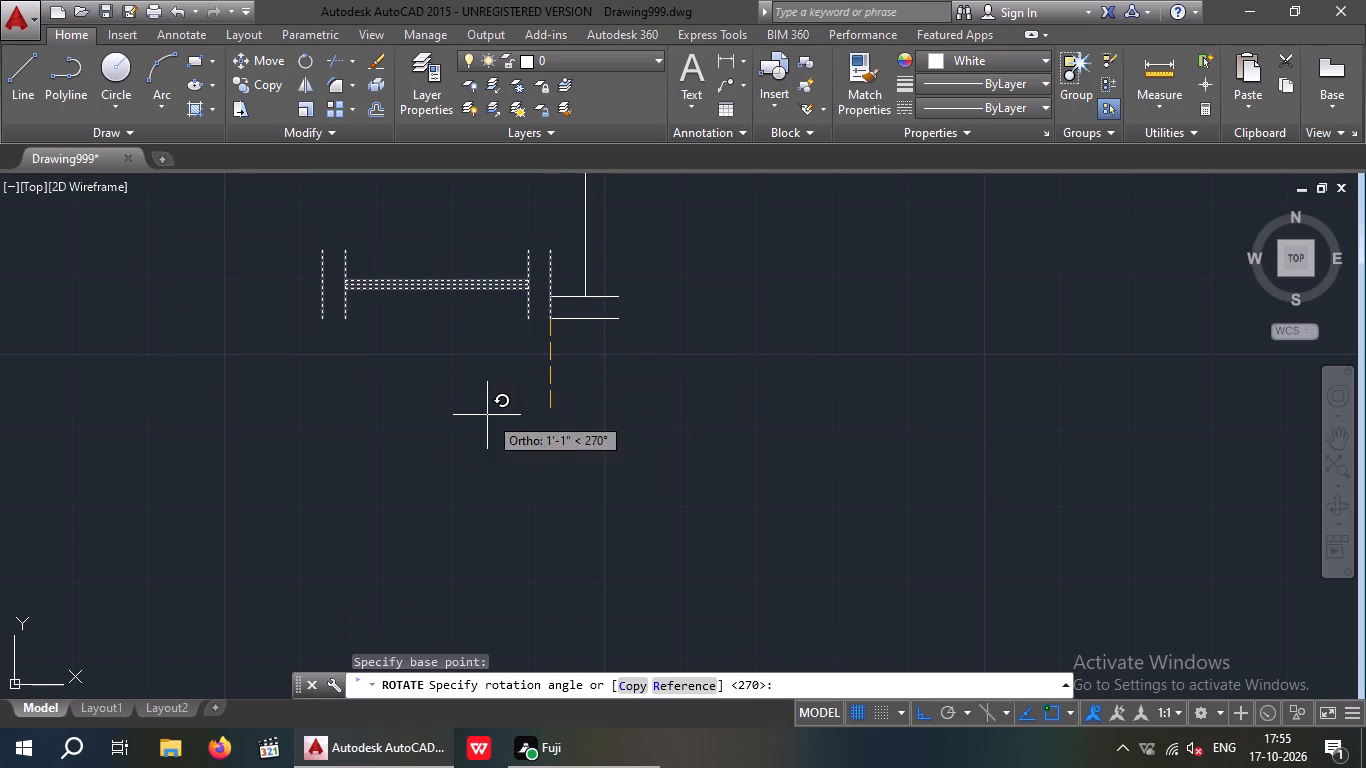
{"action": "left_click", "coordinate": [487, 415]}
{"action": "middle_click_drag", "start_coordinate": [724, 505], "coordinate": [643, 701]}
{"action": "key", "text": "Escape"}
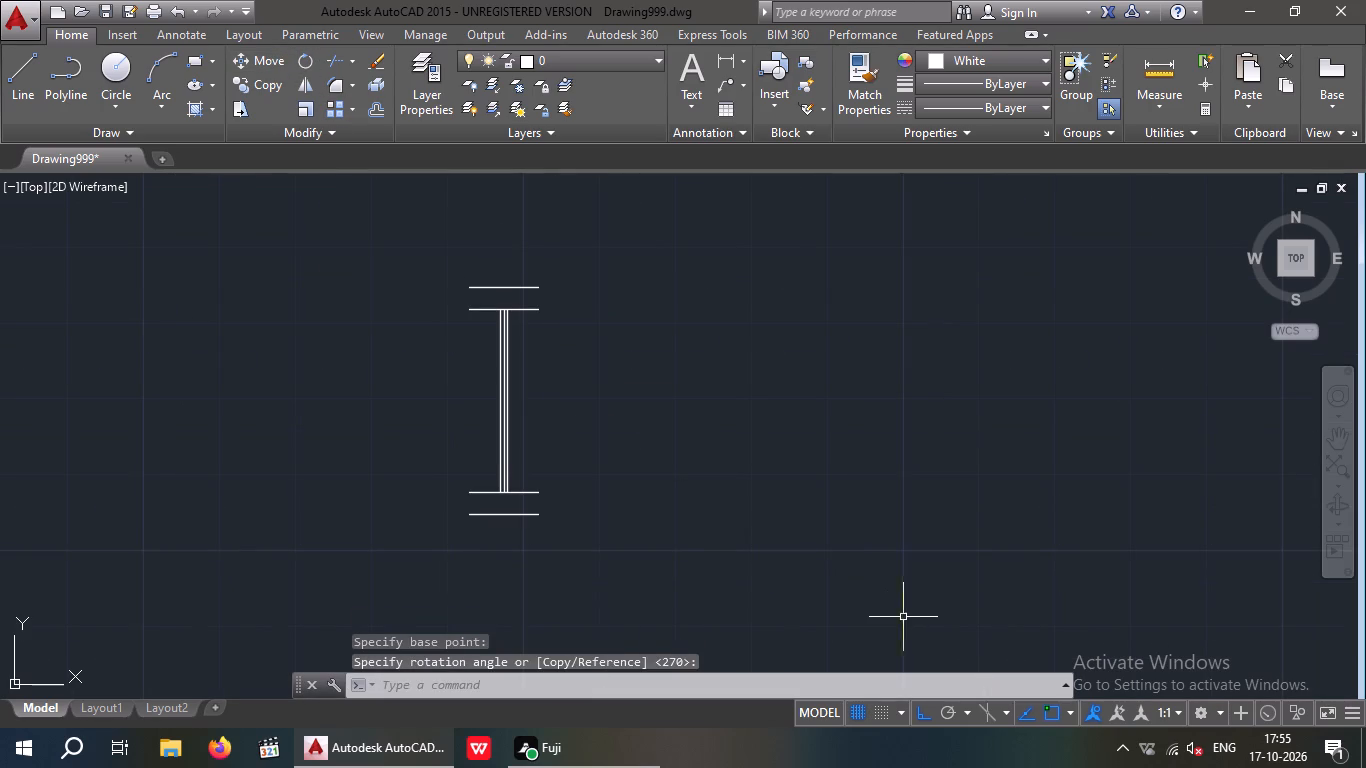
{"action": "key", "text": "Escape"}
Offset the inner south jamb line of the vertical window symbol 2' to the south.
{"action": "key", "text": "o"}
{"action": "key", "text": "Return"}
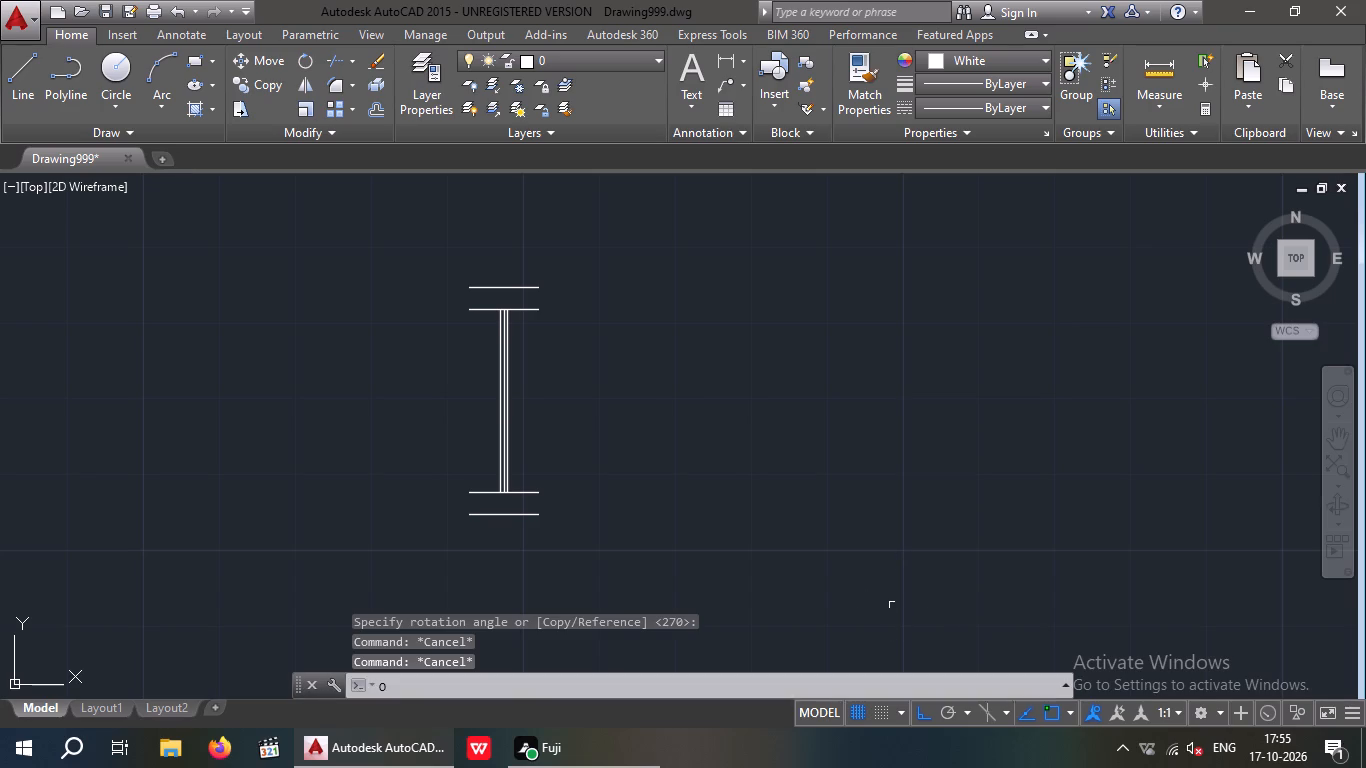
{"action": "key", "text": "2"}
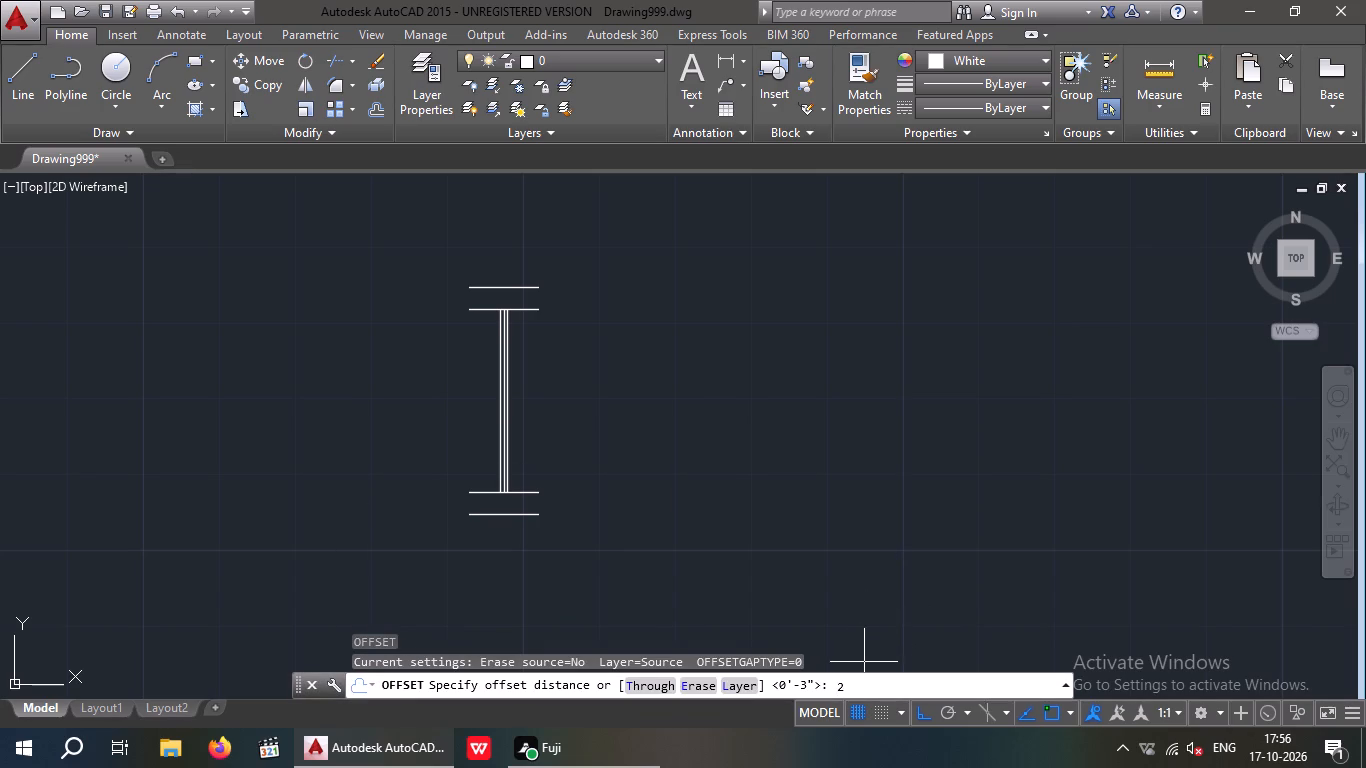
{"action": "key", "text": "apostrophe"}
{"action": "key", "text": "Return"}
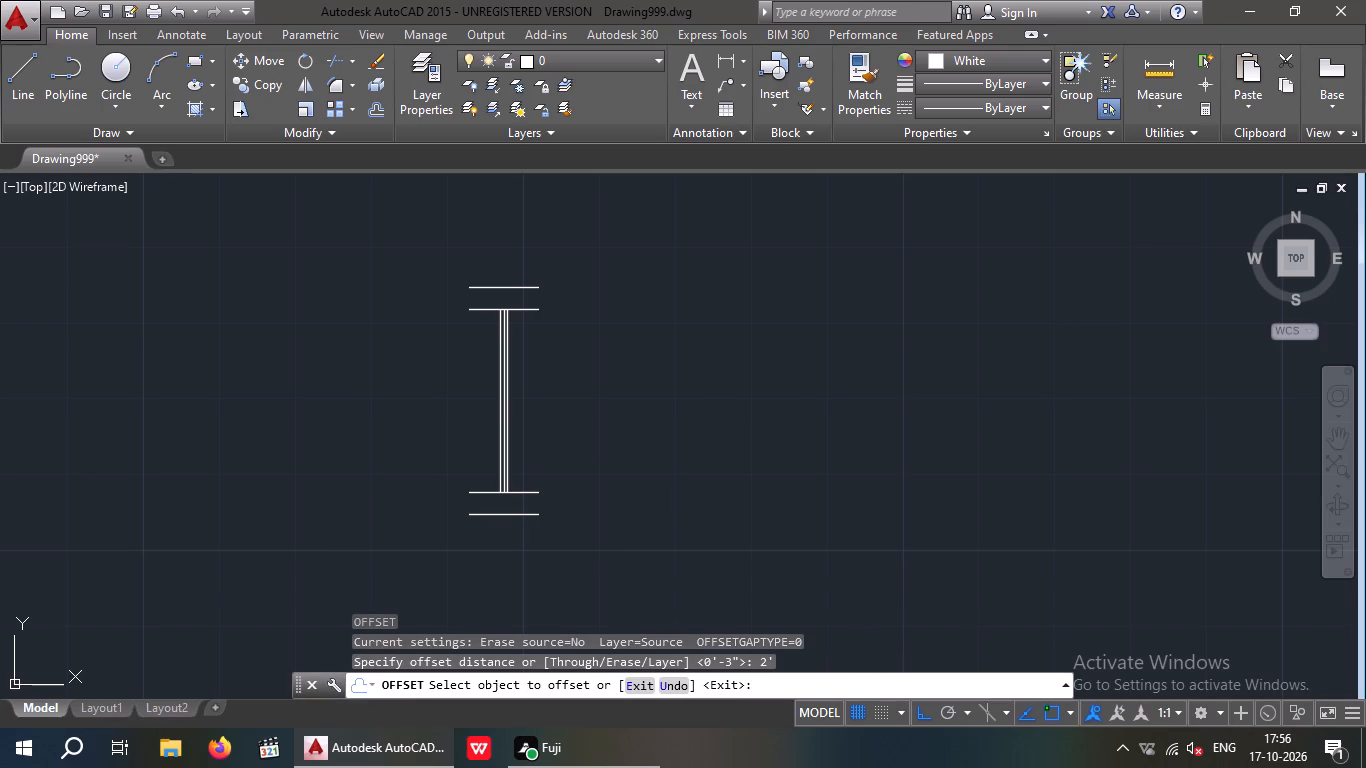
{"action": "left_click_drag", "start_coordinate": [520, 493], "coordinate": [524, 519]}
{"action": "middle_click_drag", "start_coordinate": [539, 561], "coordinate": [539, 545]}
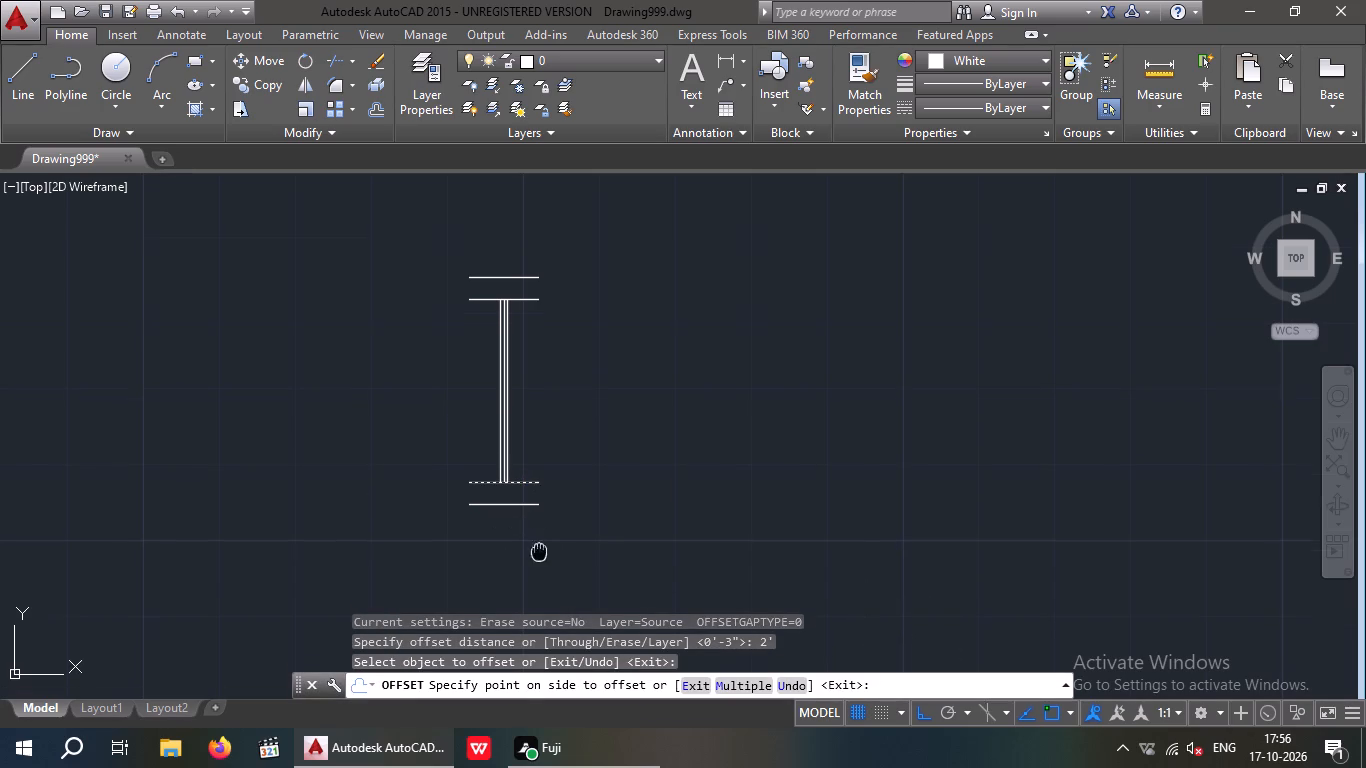
{"action": "middle_click_drag", "start_coordinate": [539, 545], "coordinate": [538, 396]}
{"action": "left_click", "coordinate": [559, 443]}
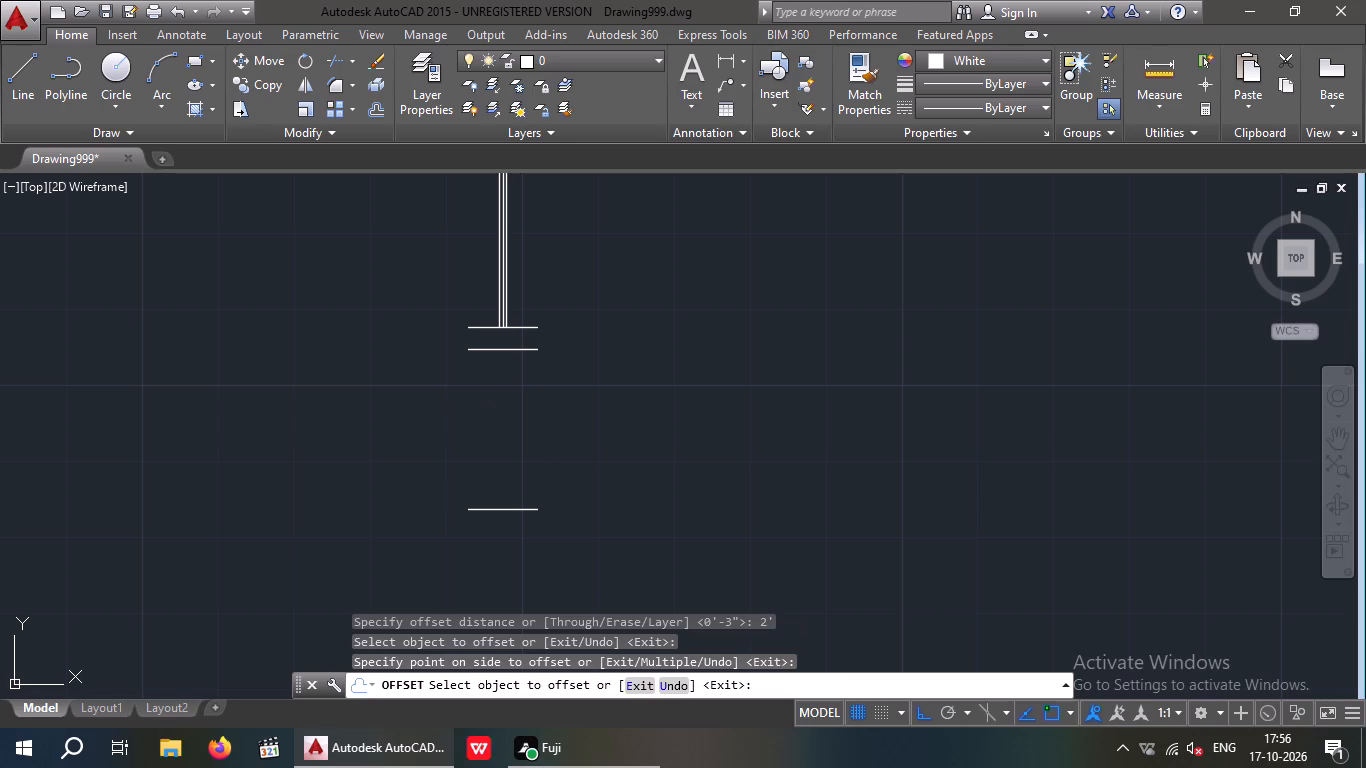
{"action": "key", "text": "Escape"}
Delete the old outer south jamb line of the vertical window symbol.
{"action": "left_click_drag", "start_coordinate": [602, 385], "coordinate": [516, 386]}
{"action": "left_click", "coordinate": [468, 344]}
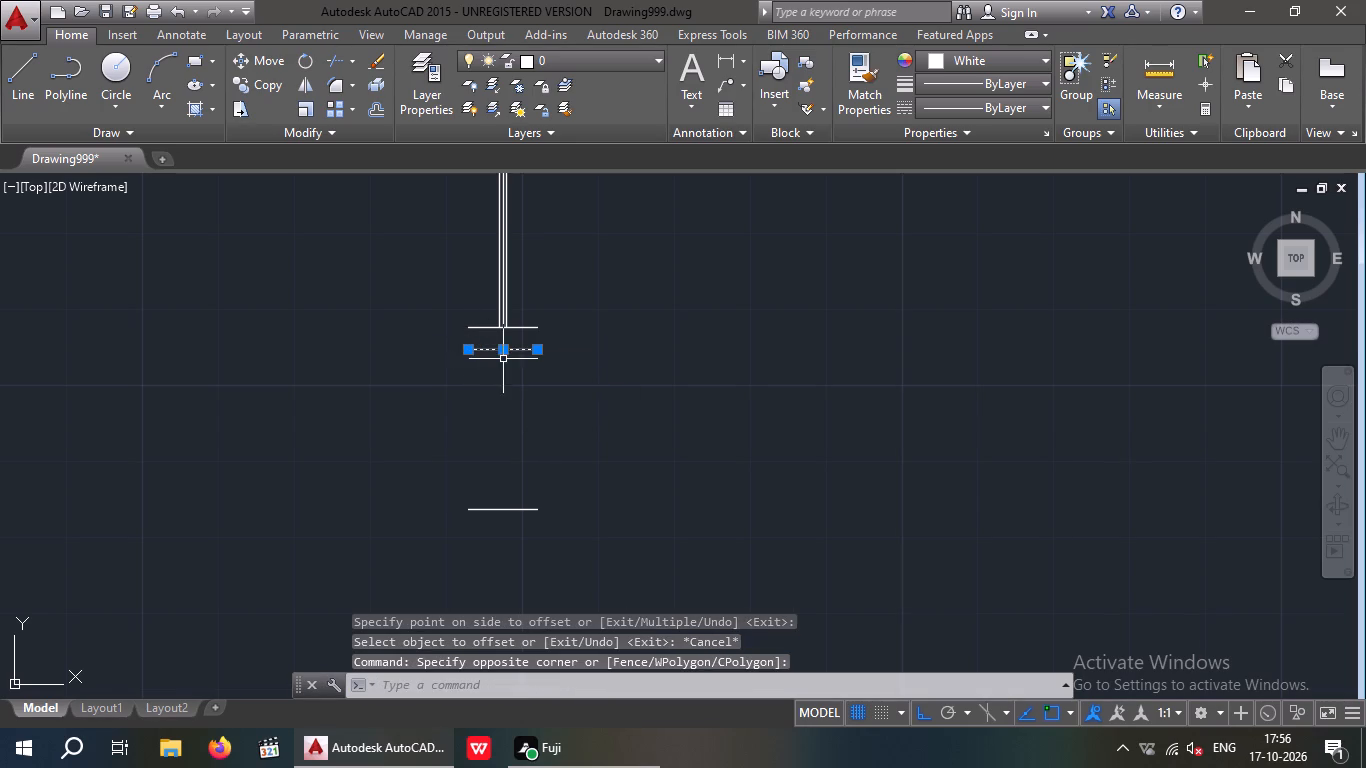
{"action": "key", "text": "Delete"}
{"action": "key", "text": "Escape"}
{"action": "key", "text": "Escape"}
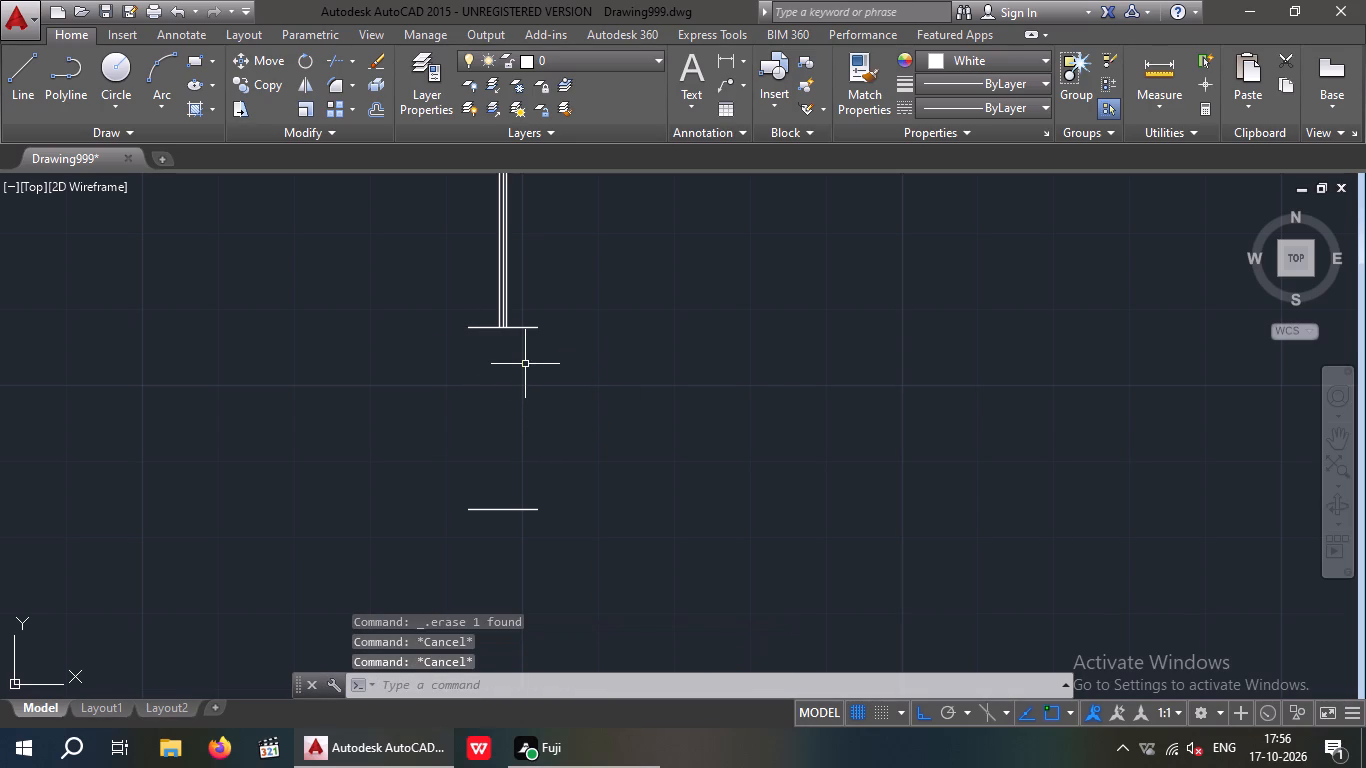
Offset the new southern jamb line 3" further south to form the outer jamb line.
{"action": "key", "text": "o"}
{"action": "key", "text": "Return"}
{"action": "key", "text": "3"}
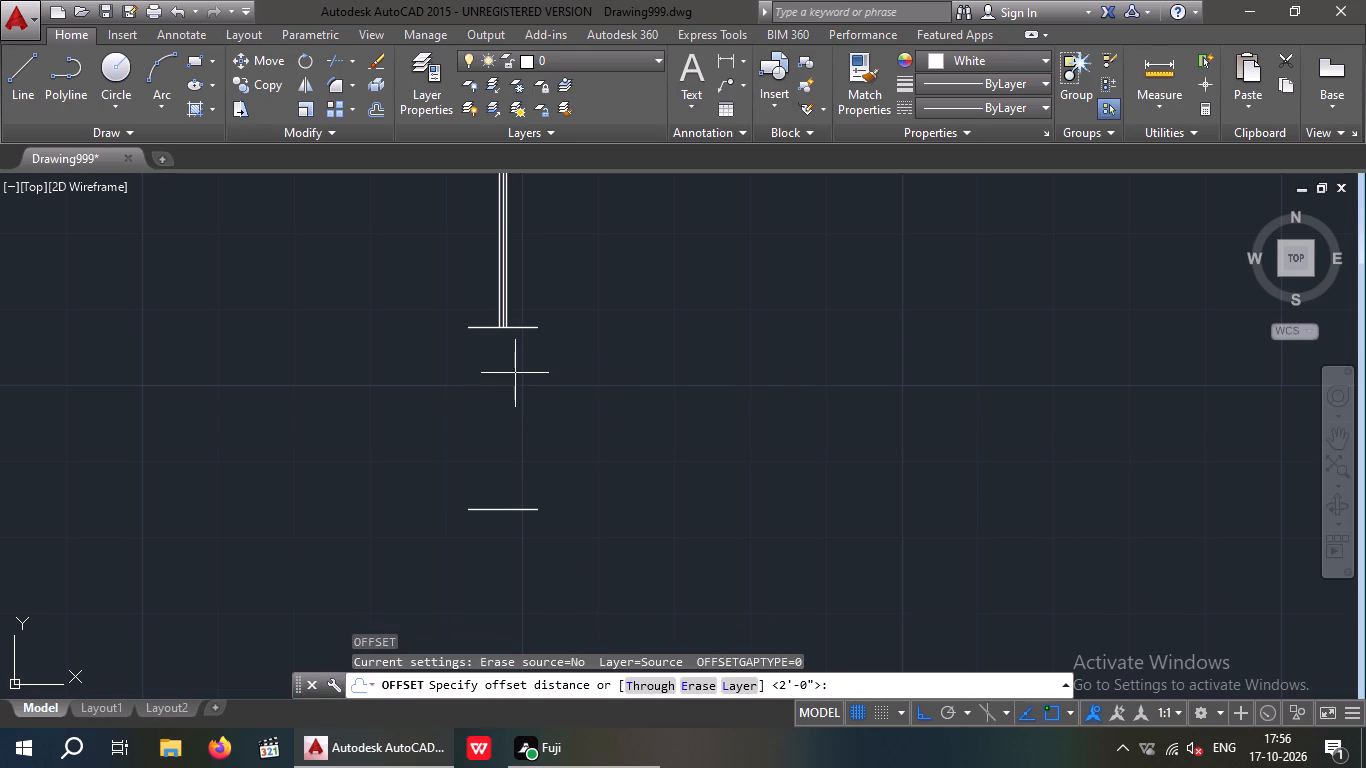
{"action": "key", "text": "shift+quotedbl"}
{"action": "key", "text": "Return"}
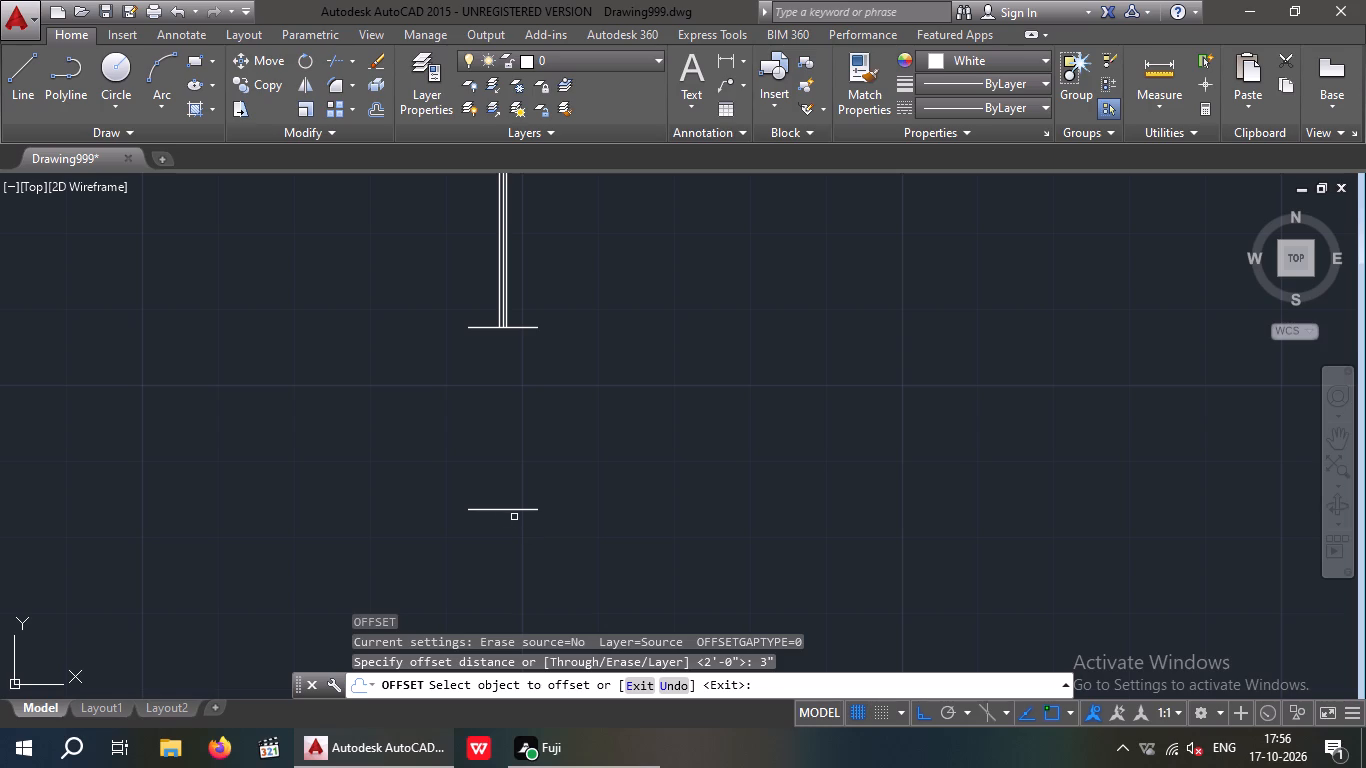
{"action": "left_click_drag", "start_coordinate": [513, 510], "coordinate": [513, 524]}
{"action": "left_click", "coordinate": [513, 535]}
{"action": "key", "text": "Escape"}
Delete the old inner jamb line at the south end of the window's pane lines.
{"action": "left_click_drag", "start_coordinate": [554, 370], "coordinate": [546, 363]}
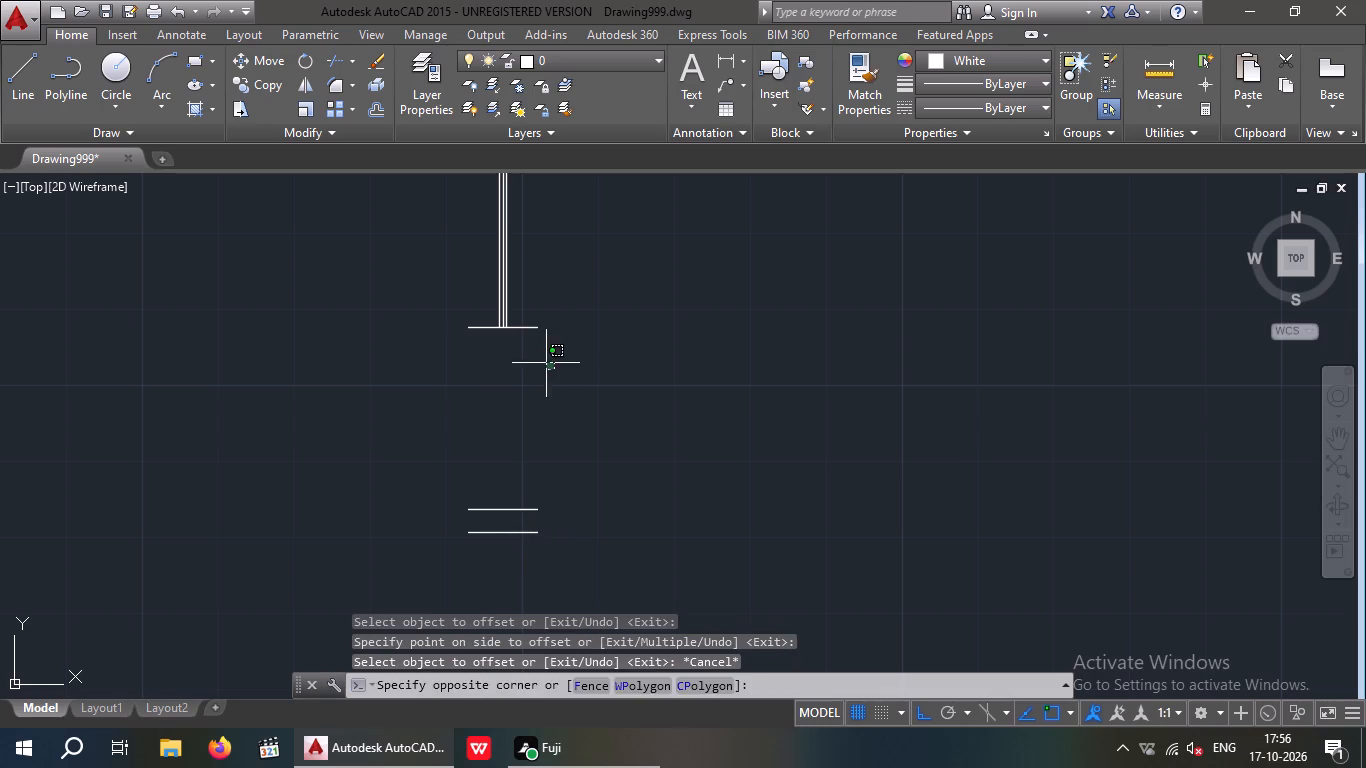
{"action": "left_click_drag", "start_coordinate": [546, 363], "coordinate": [533, 330]}
{"action": "left_click", "coordinate": [529, 315]}
{"action": "key", "text": "Delete"}
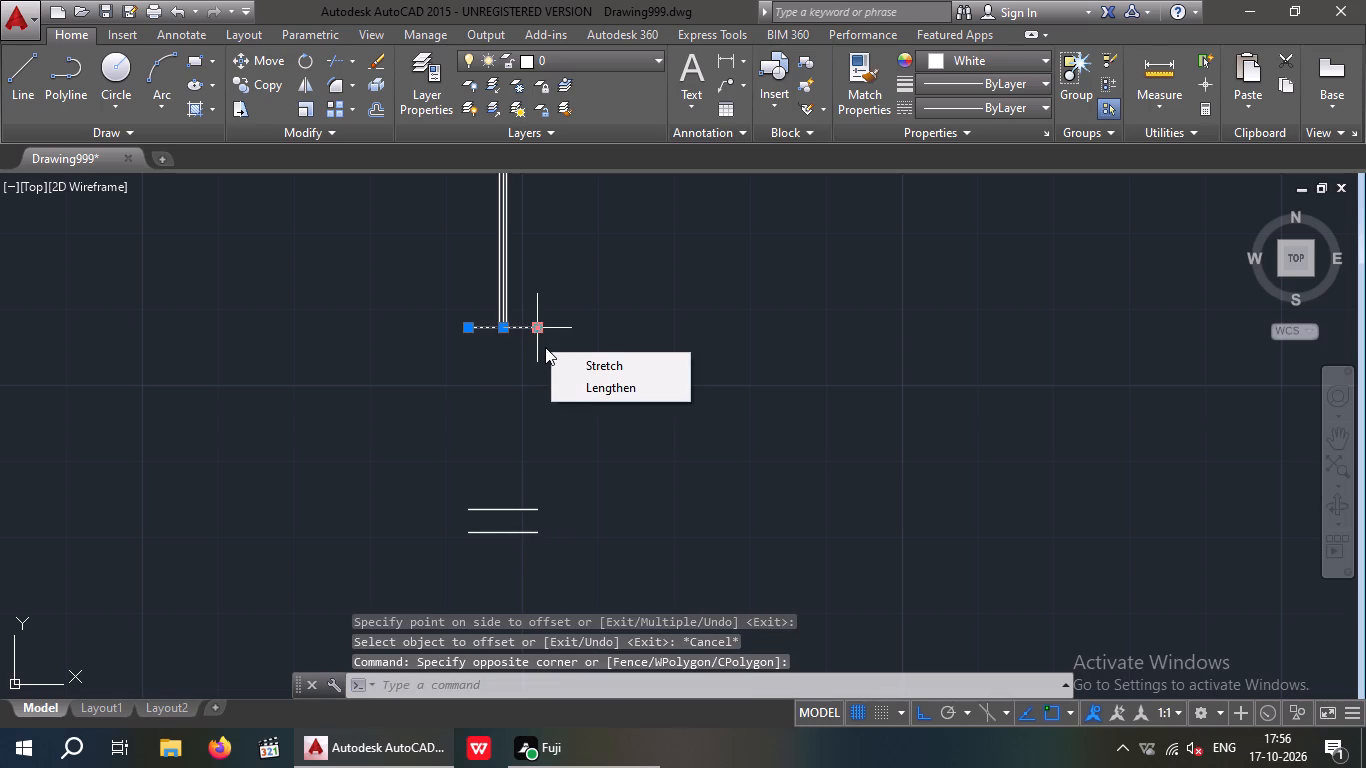
{"action": "key", "text": "Delete"}
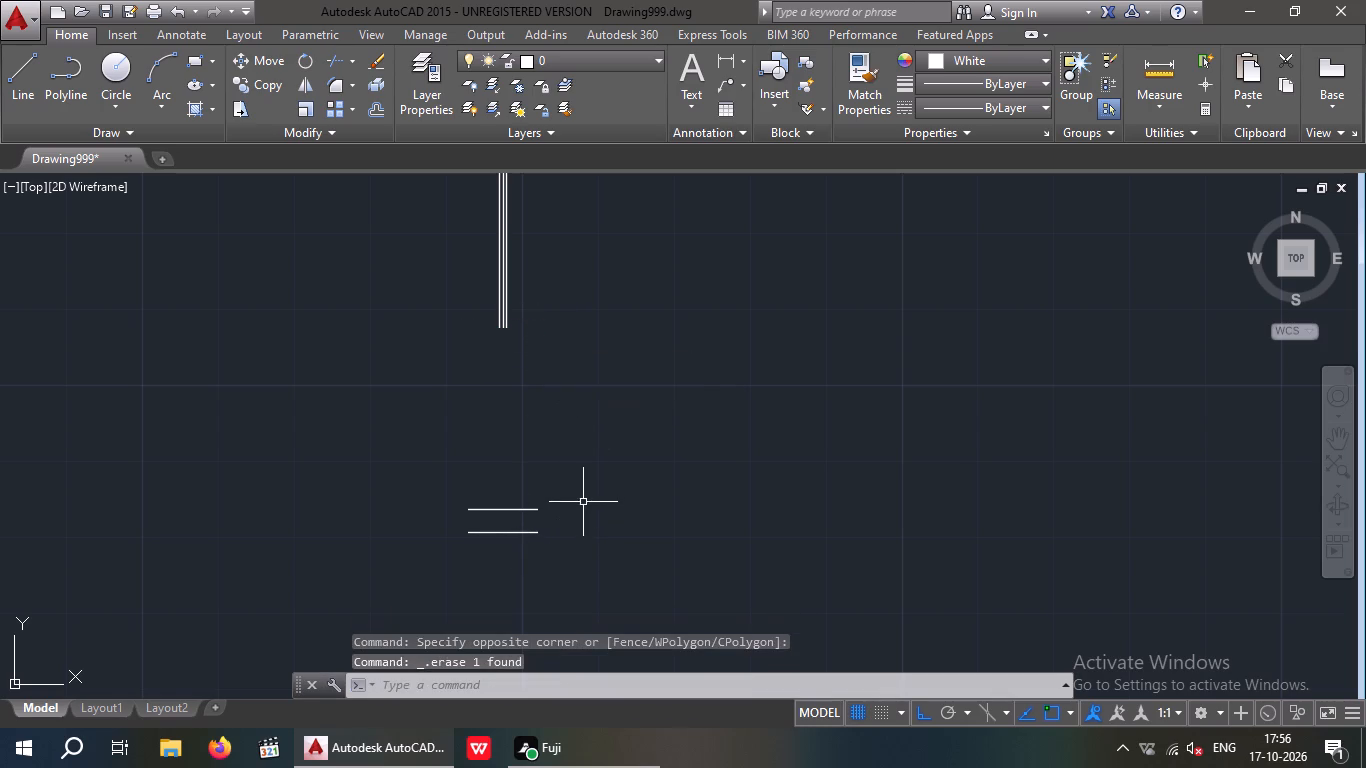
{"action": "key", "text": "Escape"}
{"action": "key", "text": "Escape"}
Extend the three pane lines south to the new inner jamb line to complete the 4' window symbol.
{"action": "key", "text": "e"}
{"action": "key", "text": "x"}
{"action": "key", "text": "space"}
{"action": "key", "text": "space"}
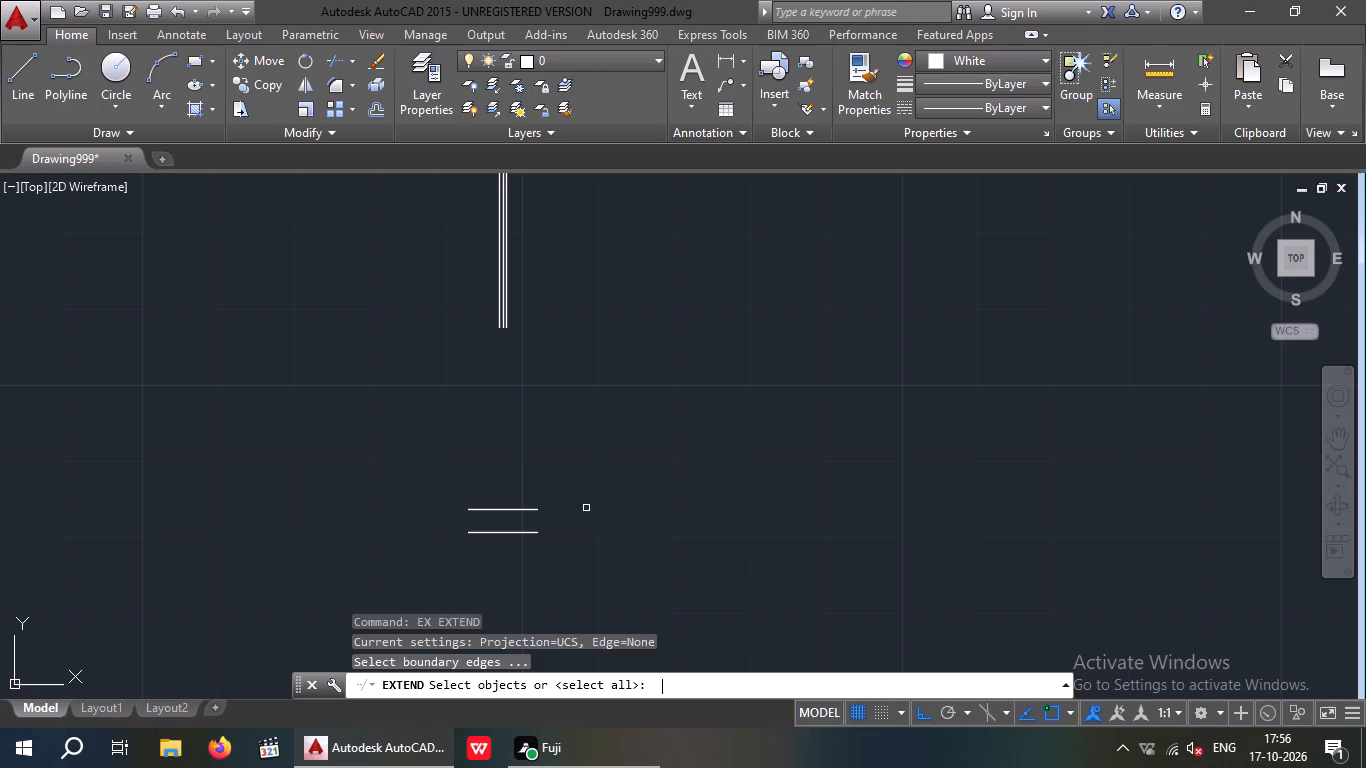
{"action": "left_click_drag", "start_coordinate": [656, 248], "coordinate": [381, 323]}
{"action": "left_click", "coordinate": [359, 329]}
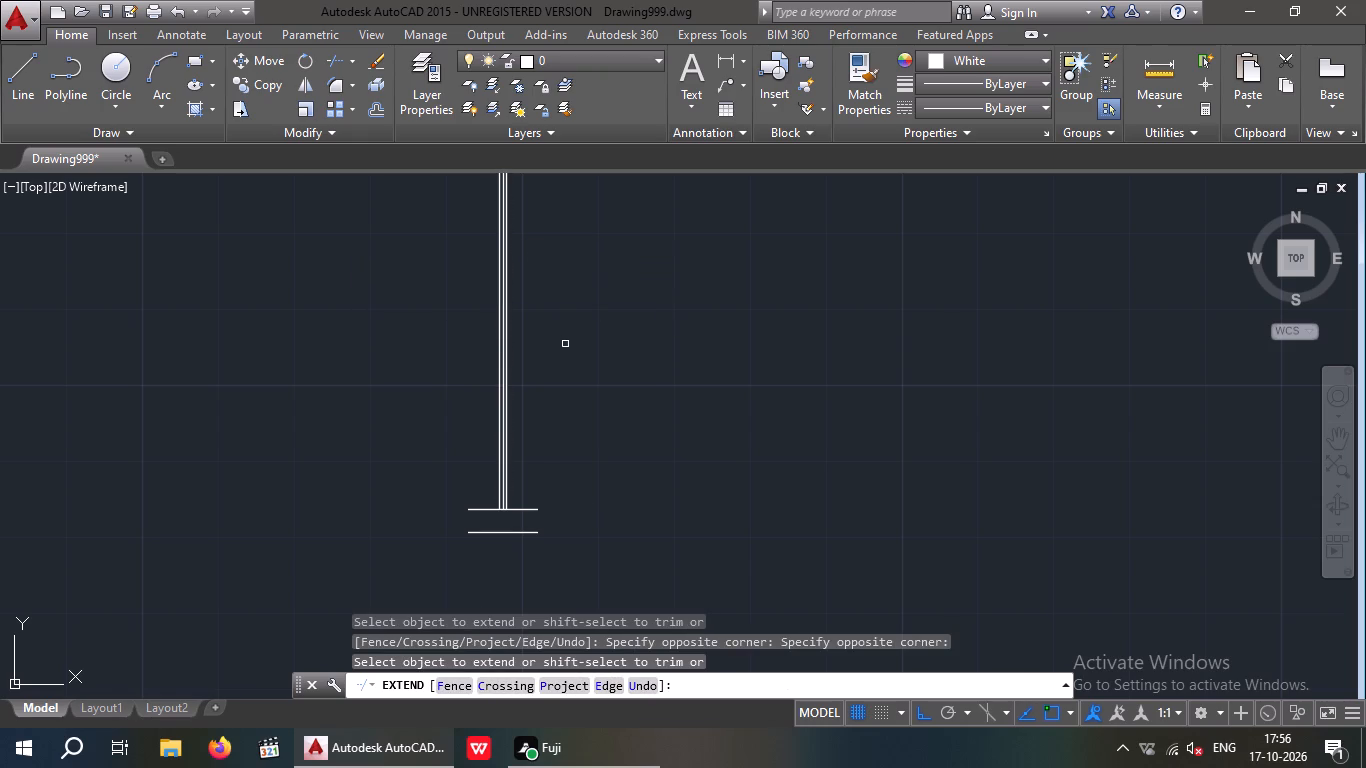
{"action": "key", "text": "Escape"}
Copy the vertical 4' window symbol by its middle pane line's midpoint onto the midpoint mark in the large hall's east outer wall, with ortho off.
{"action": "scroll", "coordinate": [568, 347], "scroll_direction": "down", "scroll_amount": 4}
{"action": "middle_click_drag", "start_coordinate": [573, 384], "coordinate": [568, 429]}
{"action": "middle_click_drag", "start_coordinate": [522, 345], "coordinate": [527, 348]}
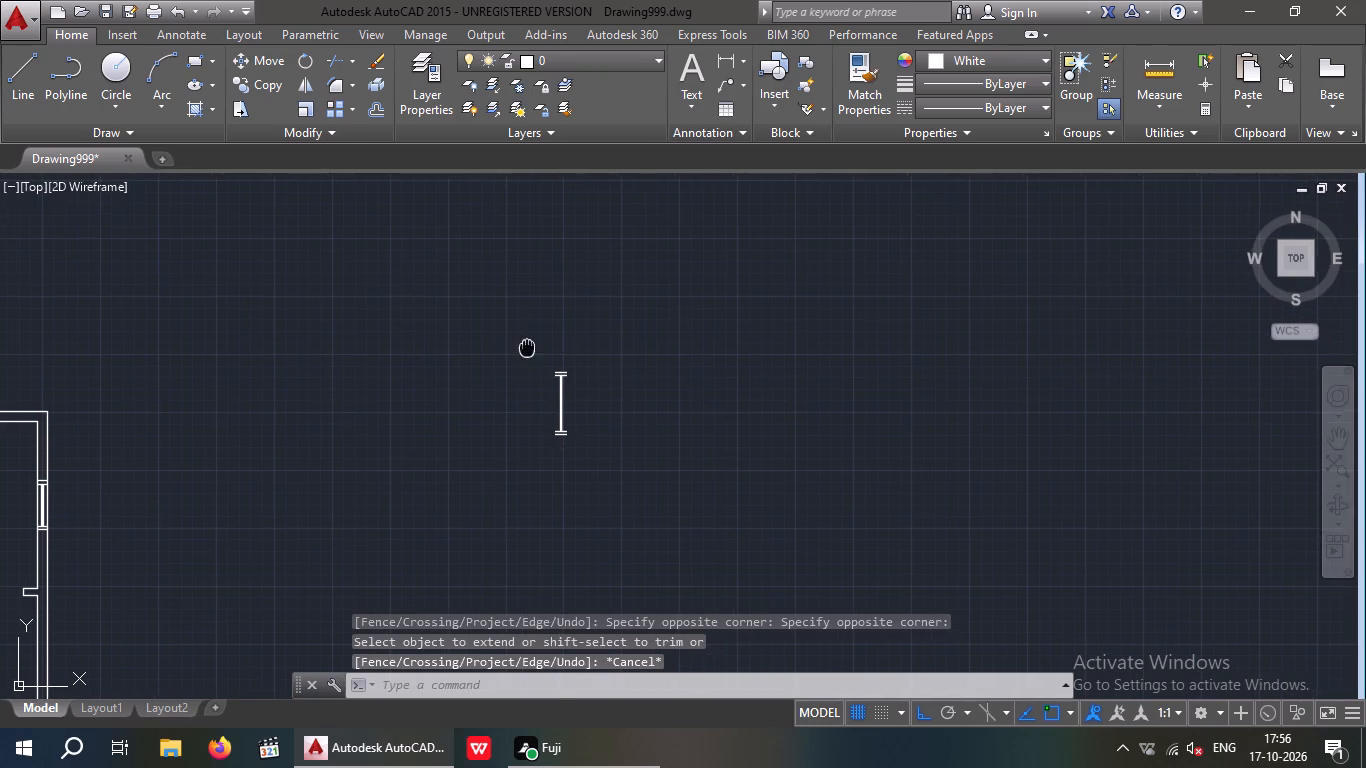
{"action": "middle_click_drag", "start_coordinate": [527, 348], "coordinate": [553, 348]}
{"action": "scroll", "coordinate": [589, 359], "scroll_direction": "up", "scroll_amount": 1}
{"action": "left_click", "coordinate": [546, 363]}
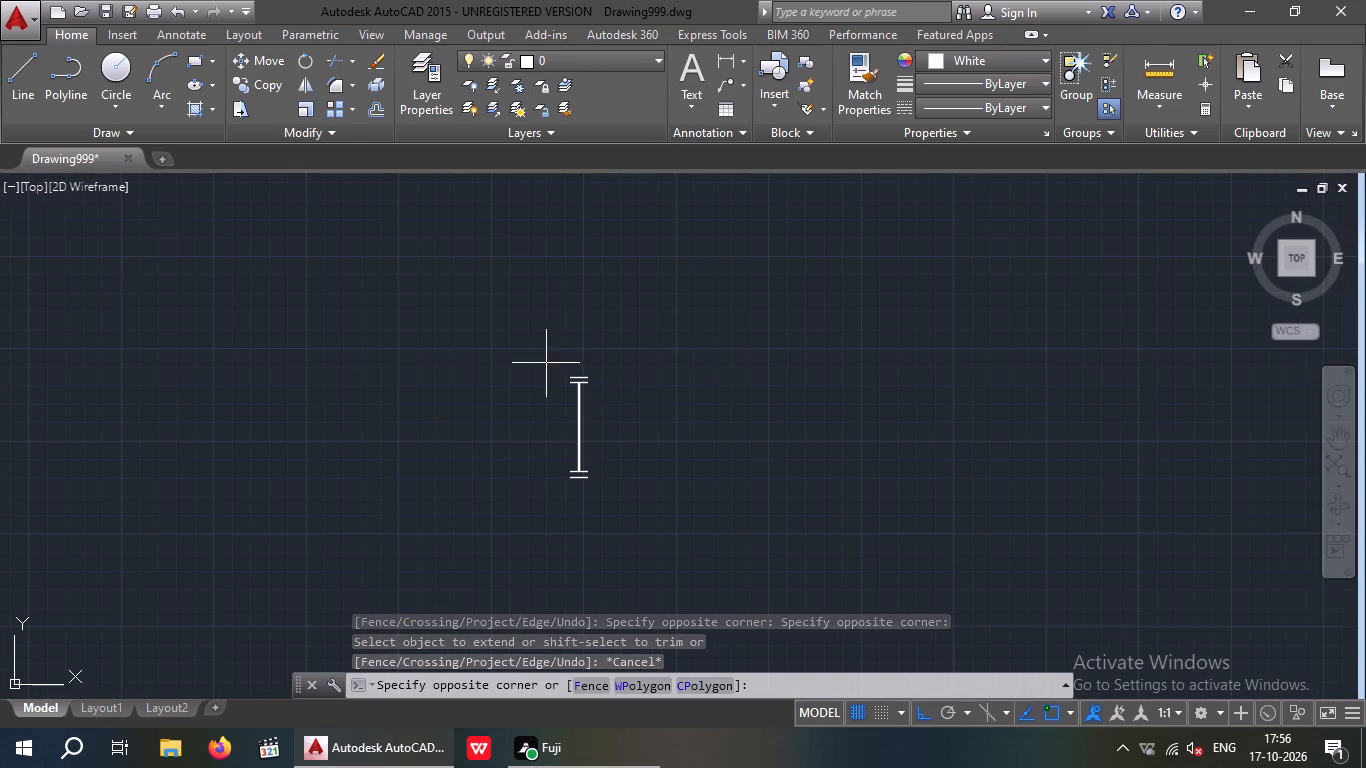
{"action": "left_click_drag", "start_coordinate": [607, 554], "coordinate": [620, 547]}
{"action": "left_click", "coordinate": [275, 82]}
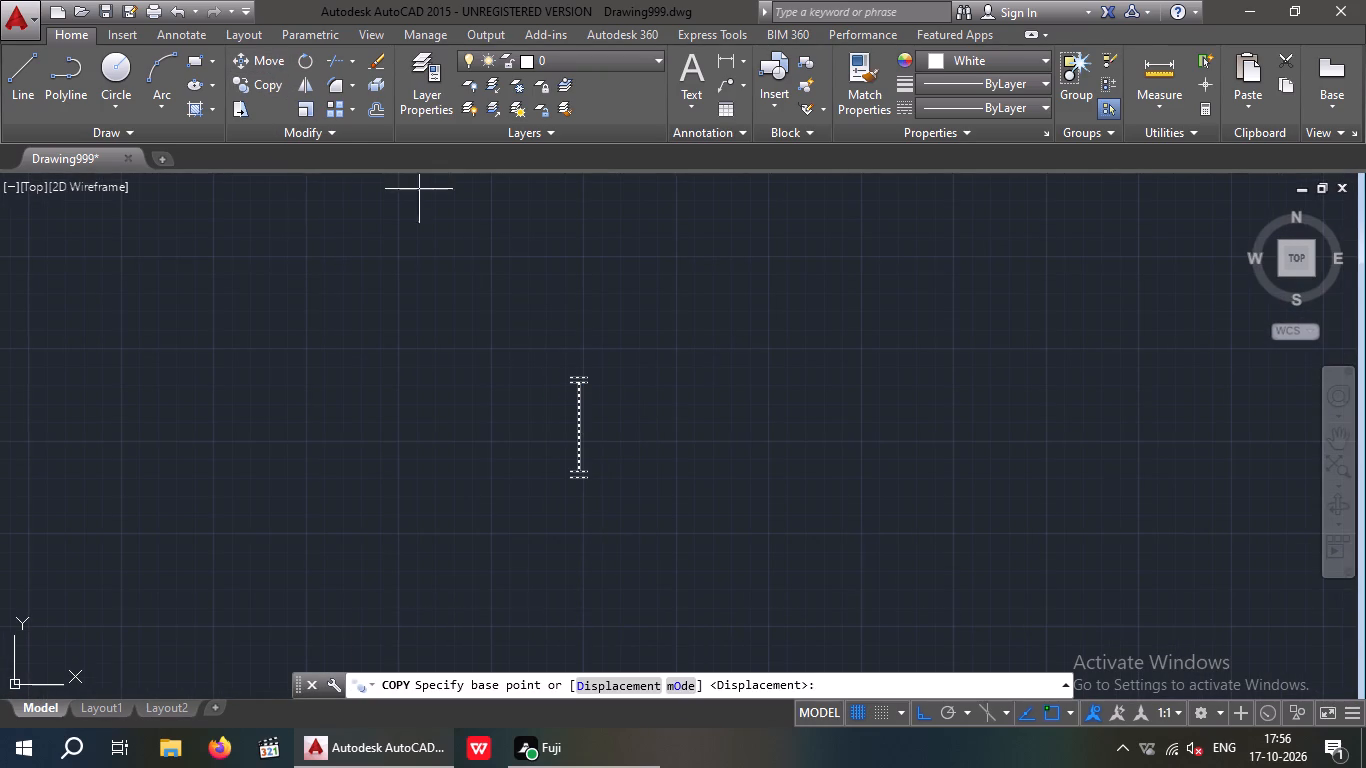
{"action": "scroll", "coordinate": [556, 433], "scroll_direction": "up", "scroll_amount": 3}
{"action": "scroll", "coordinate": [638, 410], "scroll_direction": "up", "scroll_amount": 3}
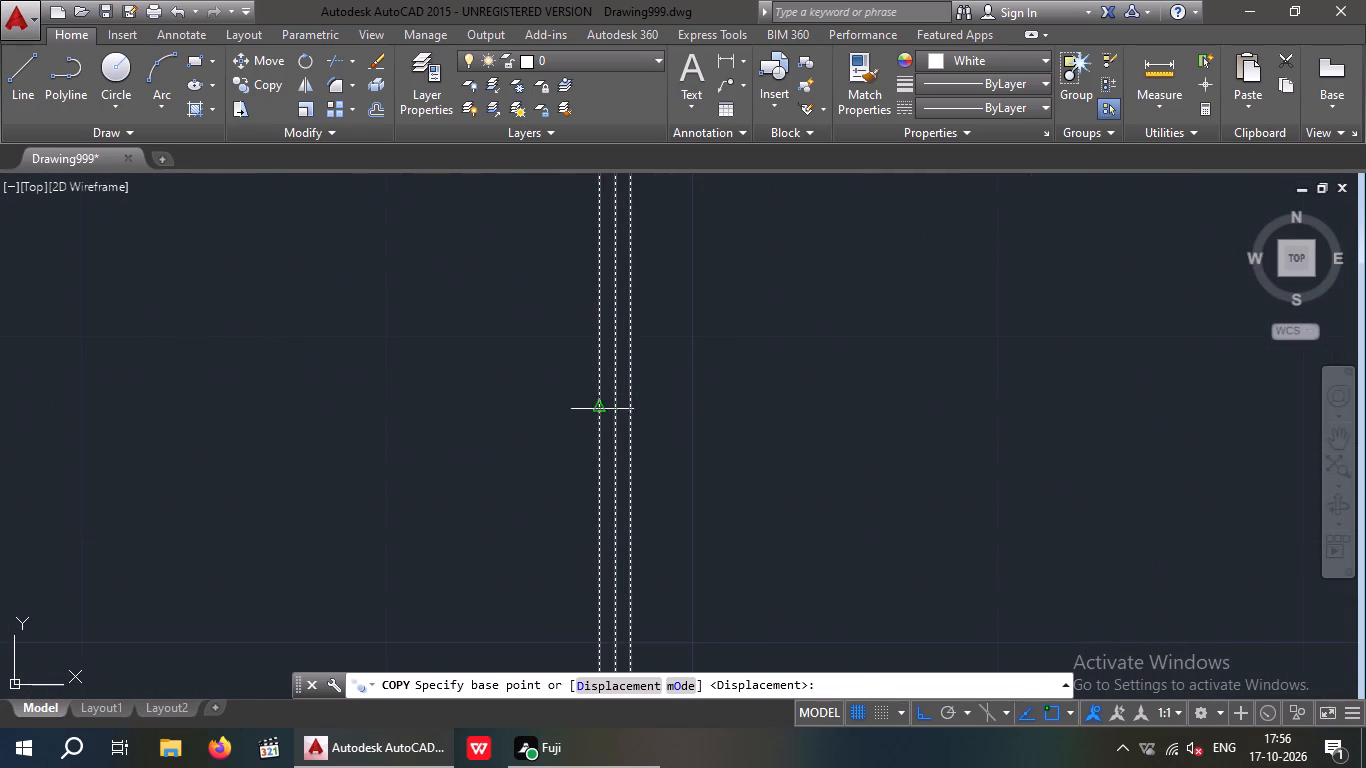
{"action": "left_click_drag", "start_coordinate": [612, 407], "coordinate": [614, 419]}
{"action": "left_click", "coordinate": [920, 710]}
{"action": "scroll", "coordinate": [878, 540], "scroll_direction": "down", "scroll_amount": 2}
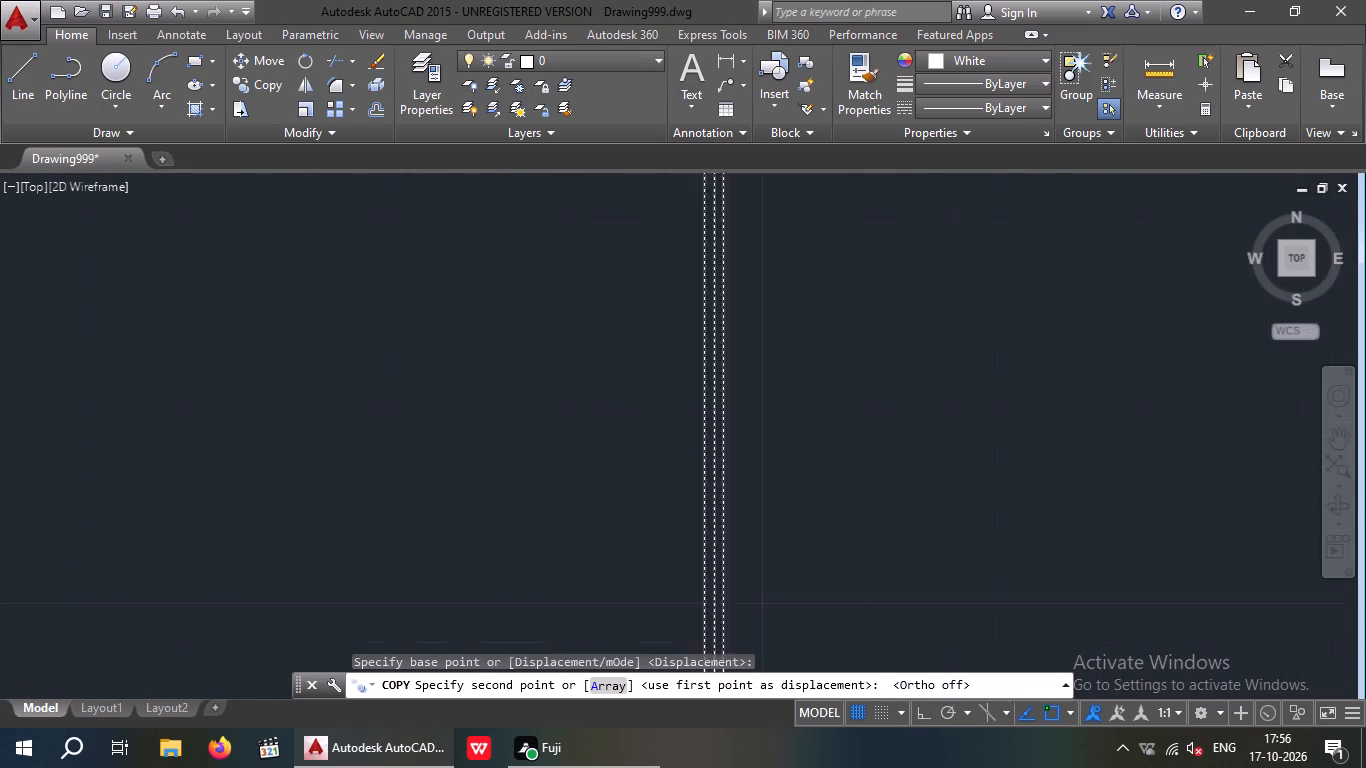
{"action": "scroll", "coordinate": [878, 540], "scroll_direction": "down", "scroll_amount": 4}
{"action": "middle_click_drag", "start_coordinate": [652, 509], "coordinate": [702, 235]}
{"action": "scroll", "coordinate": [703, 268], "scroll_direction": "down", "scroll_amount": 4}
{"action": "scroll", "coordinate": [612, 367], "scroll_direction": "up", "scroll_amount": 4}
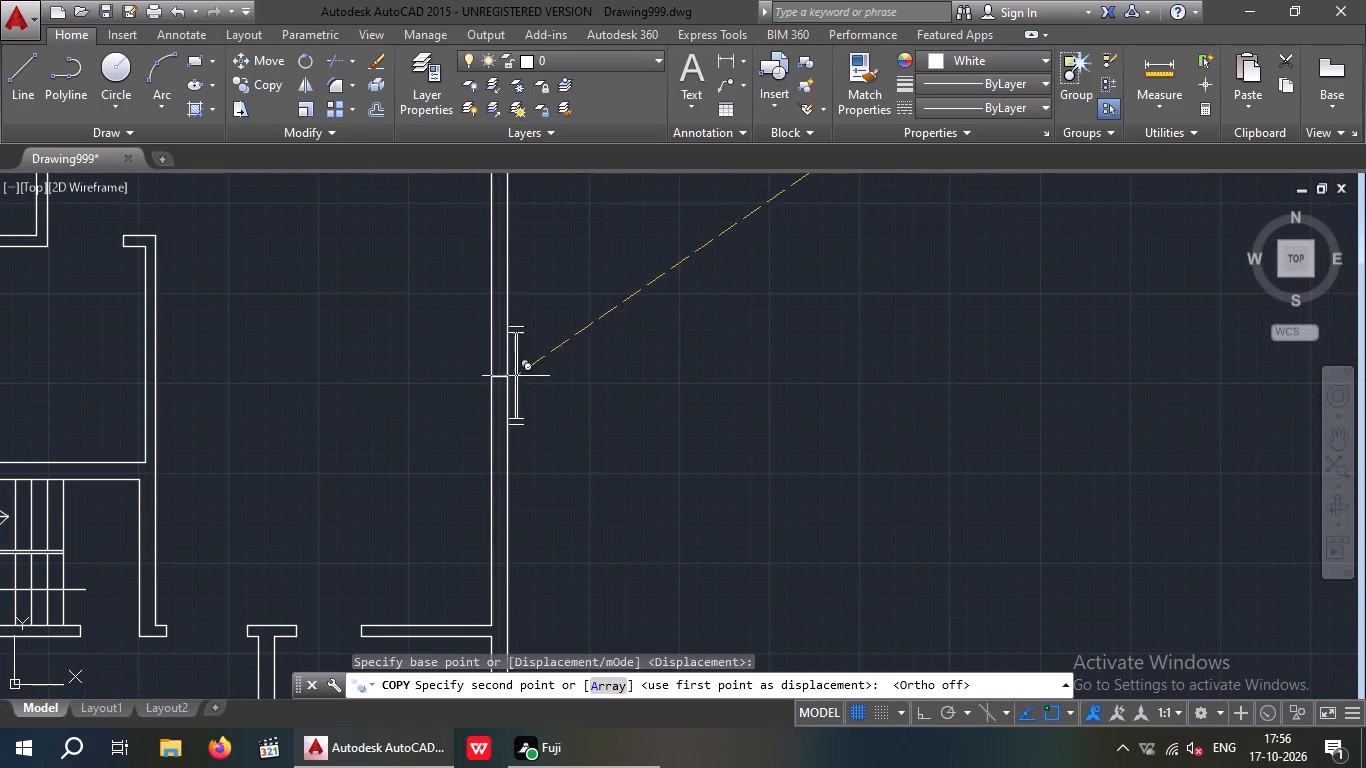
{"action": "left_click", "coordinate": [504, 378]}
{"action": "key", "text": "Escape"}
Delete the midpoint mark line crossing the new 4' window in the hall's east outer wall.
{"action": "scroll", "coordinate": [492, 382], "scroll_direction": "up", "scroll_amount": 4}
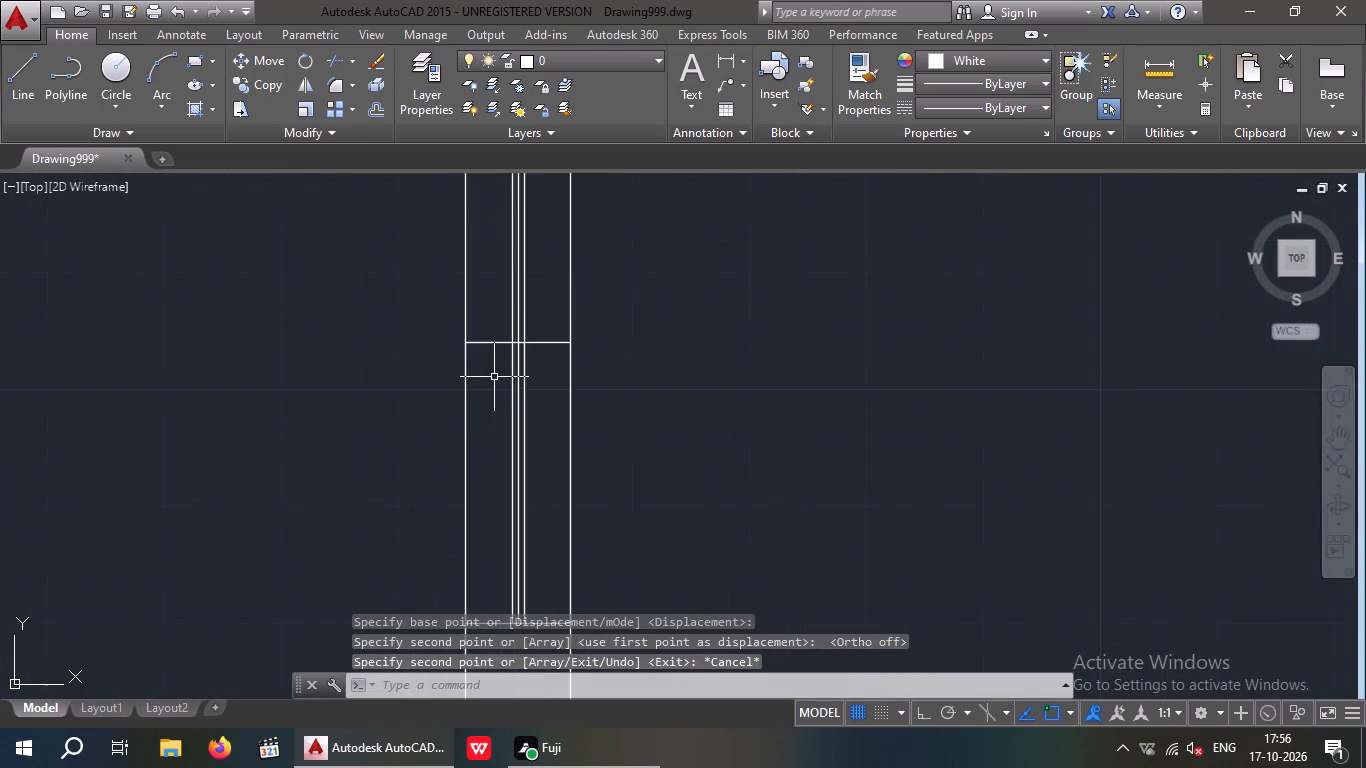
{"action": "scroll", "coordinate": [495, 375], "scroll_direction": "up", "scroll_amount": 1}
{"action": "left_click_drag", "start_coordinate": [498, 375], "coordinate": [489, 365]}
{"action": "left_click", "coordinate": [468, 312]}
{"action": "key", "text": "Delete"}
{"action": "scroll", "coordinate": [546, 355], "scroll_direction": "down", "scroll_amount": 3}
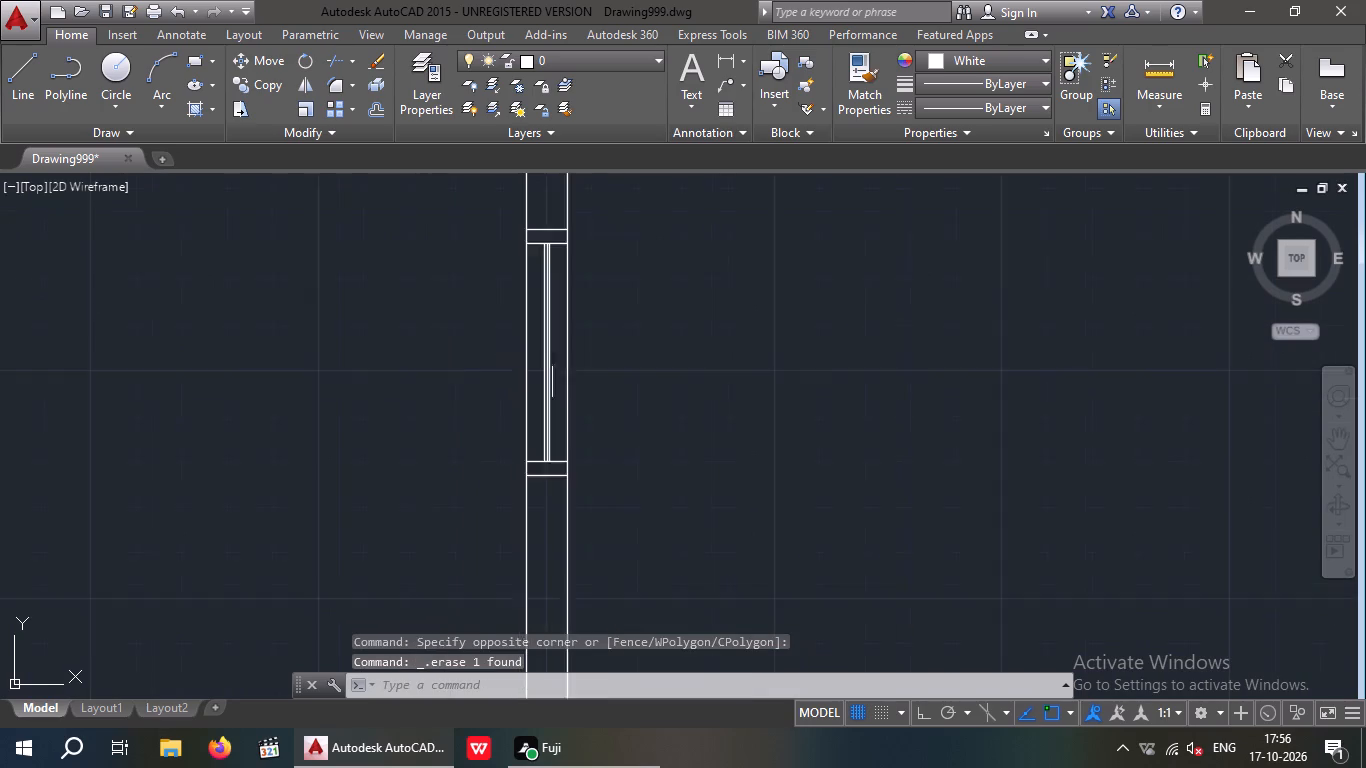
{"action": "scroll", "coordinate": [562, 373], "scroll_direction": "down", "scroll_amount": 3}
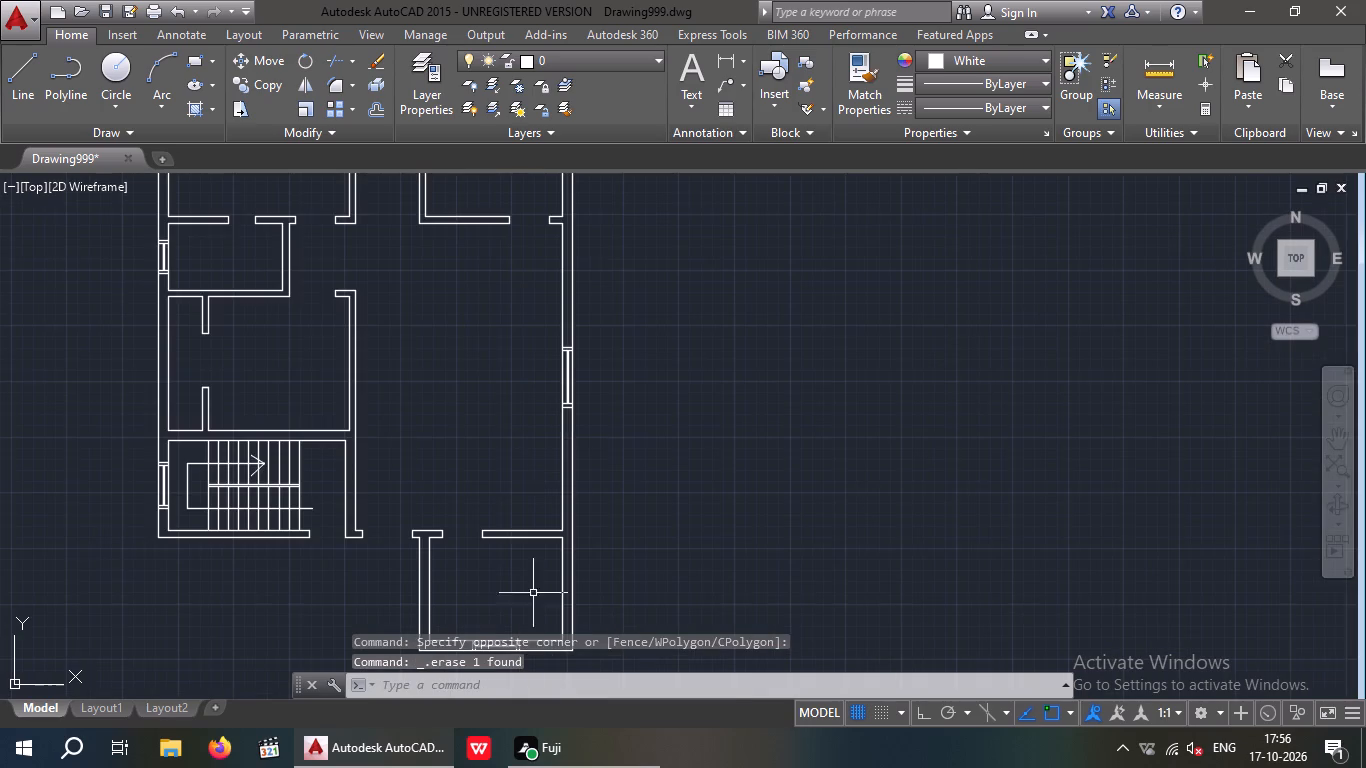
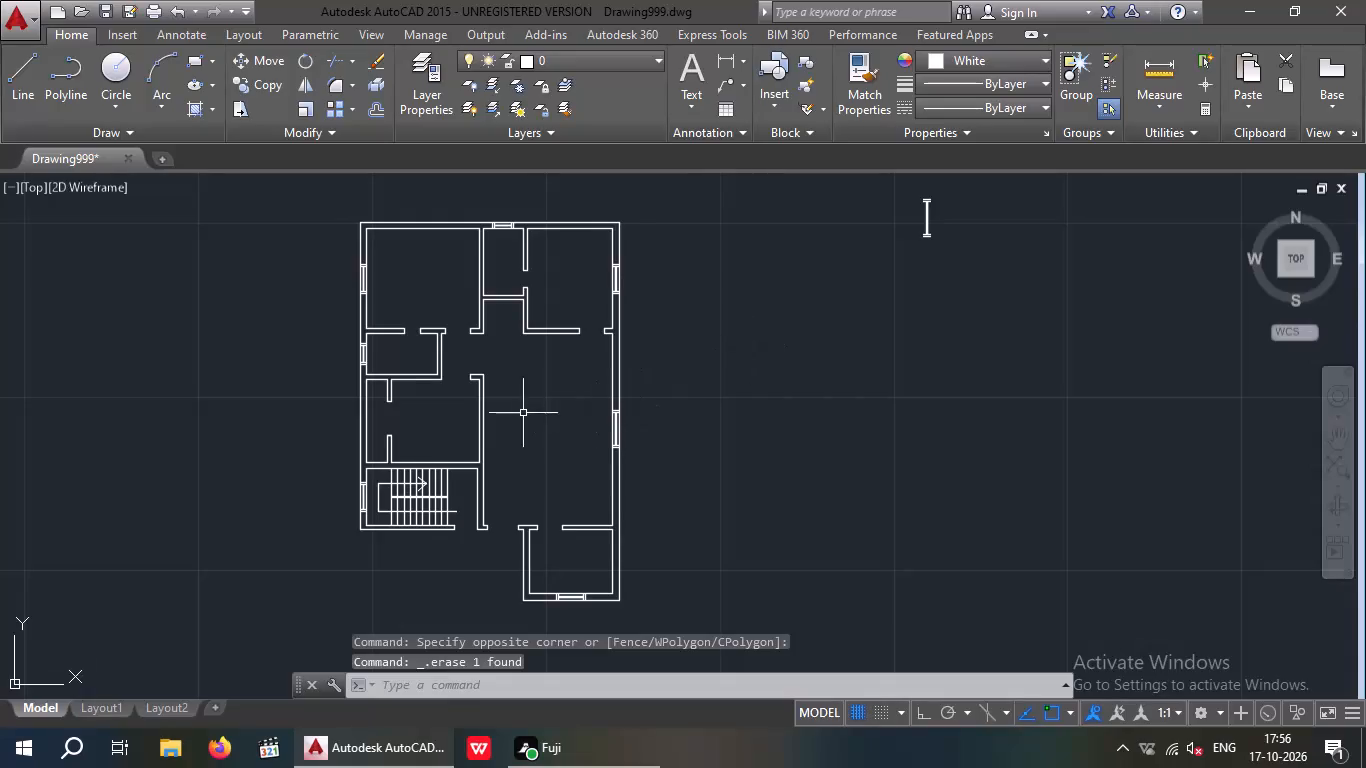
Delete the spare vertical window symbol lying outside the plan to the northeast.
{"action": "middle_click_drag", "start_coordinate": [522, 413], "coordinate": [567, 404]}
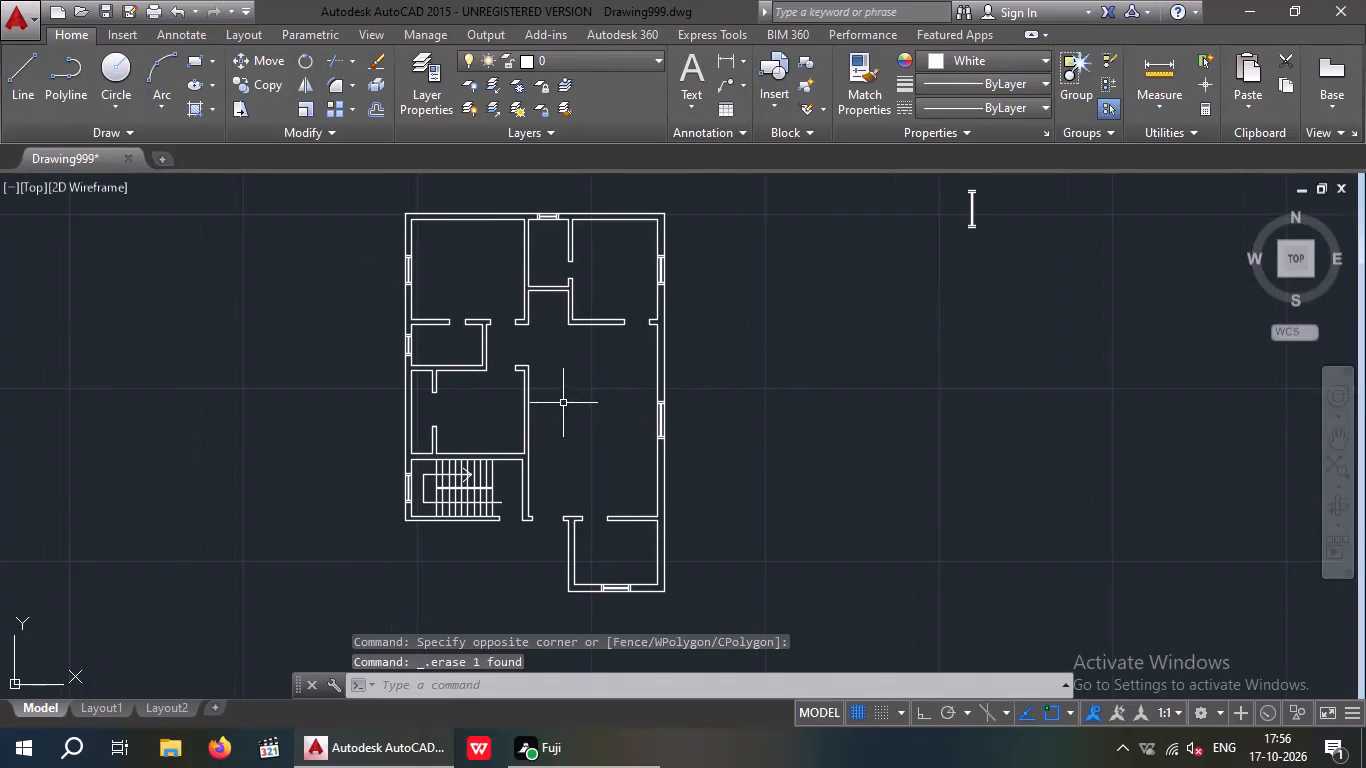
{"action": "middle_click_drag", "start_coordinate": [1033, 300], "coordinate": [804, 421]}
{"action": "left_click_drag", "start_coordinate": [699, 289], "coordinate": [763, 299]}
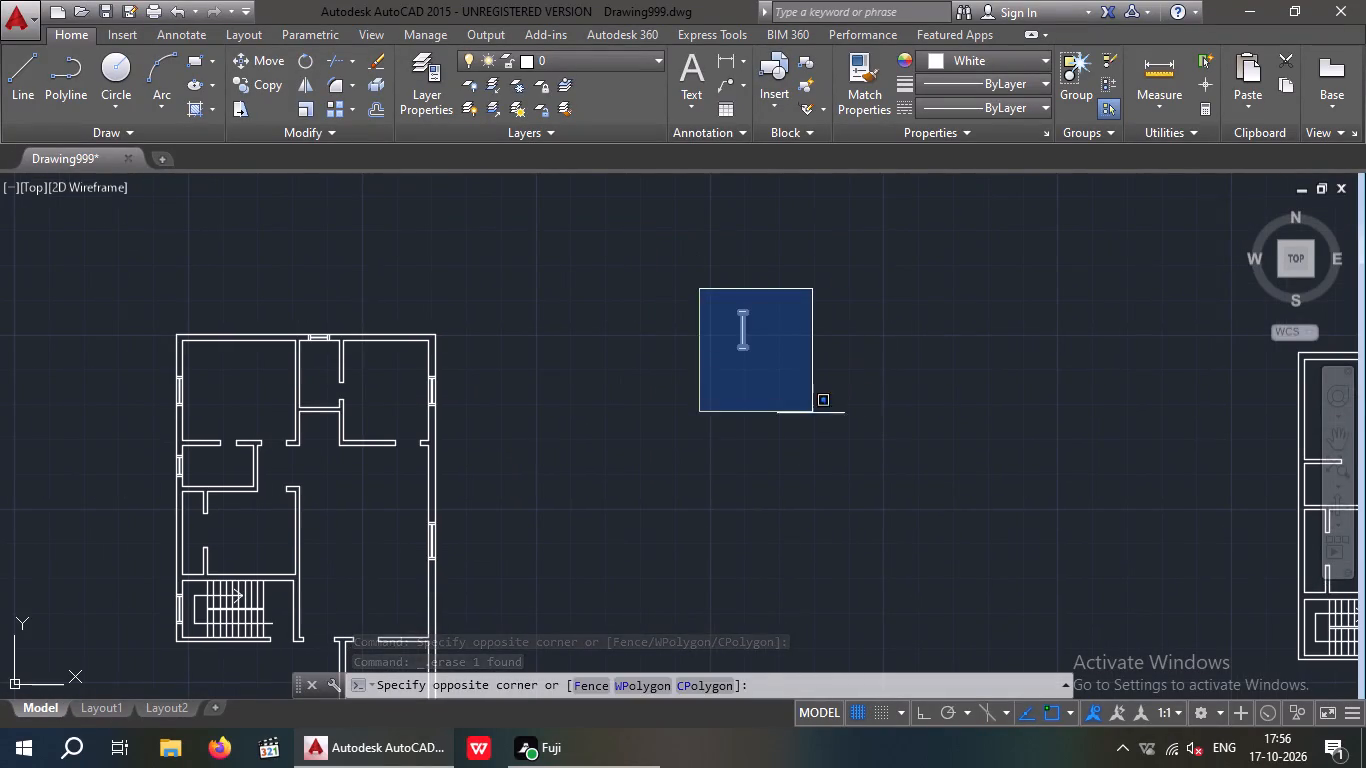
{"action": "left_click", "coordinate": [811, 412]}
{"action": "key", "text": "Delete"}
Copy the door above the reference plan's lounge, by its south hinge-side endpoint, into the new plan's northeast room above its door opening.
{"action": "scroll", "coordinate": [820, 419], "scroll_direction": "down", "scroll_amount": 3}
{"action": "middle_click_drag", "start_coordinate": [771, 443], "coordinate": [799, 381]}
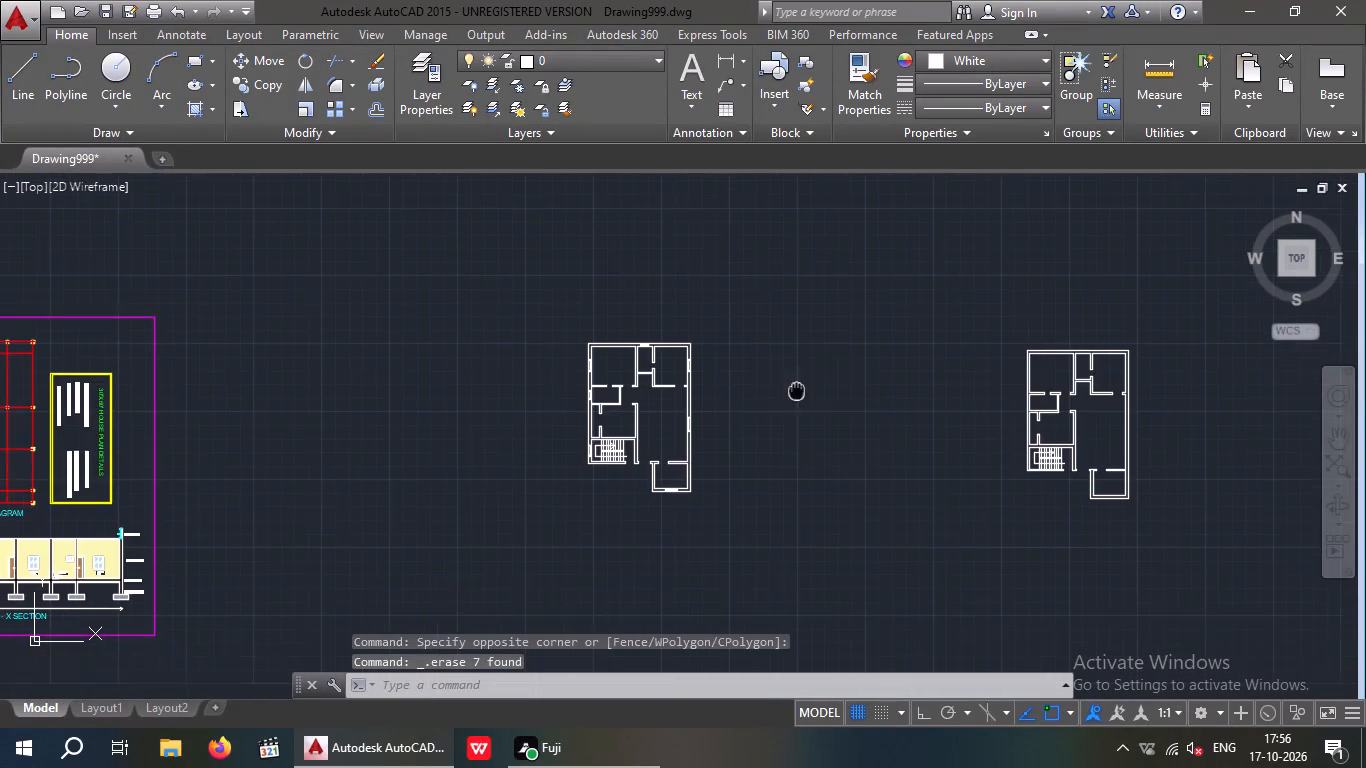
{"action": "middle_click_drag", "start_coordinate": [799, 381], "coordinate": [815, 339]}
{"action": "middle_click_drag", "start_coordinate": [813, 379], "coordinate": [913, 369]}
{"action": "middle_click_drag", "start_coordinate": [392, 386], "coordinate": [588, 341]}
{"action": "scroll", "coordinate": [149, 299], "scroll_direction": "up", "scroll_amount": 4}
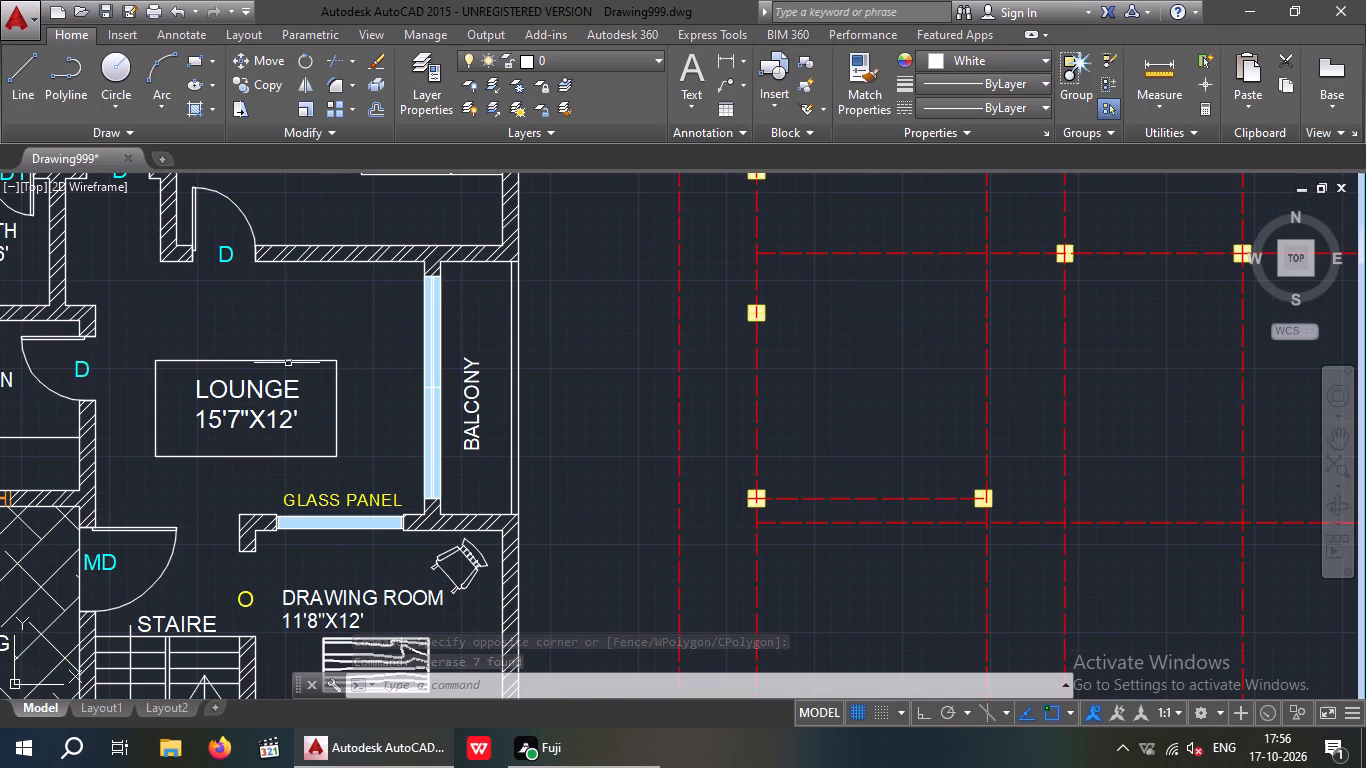
{"action": "middle_click", "coordinate": [294, 372]}
{"action": "middle_click", "coordinate": [294, 373]}
{"action": "key", "text": "Escape"}
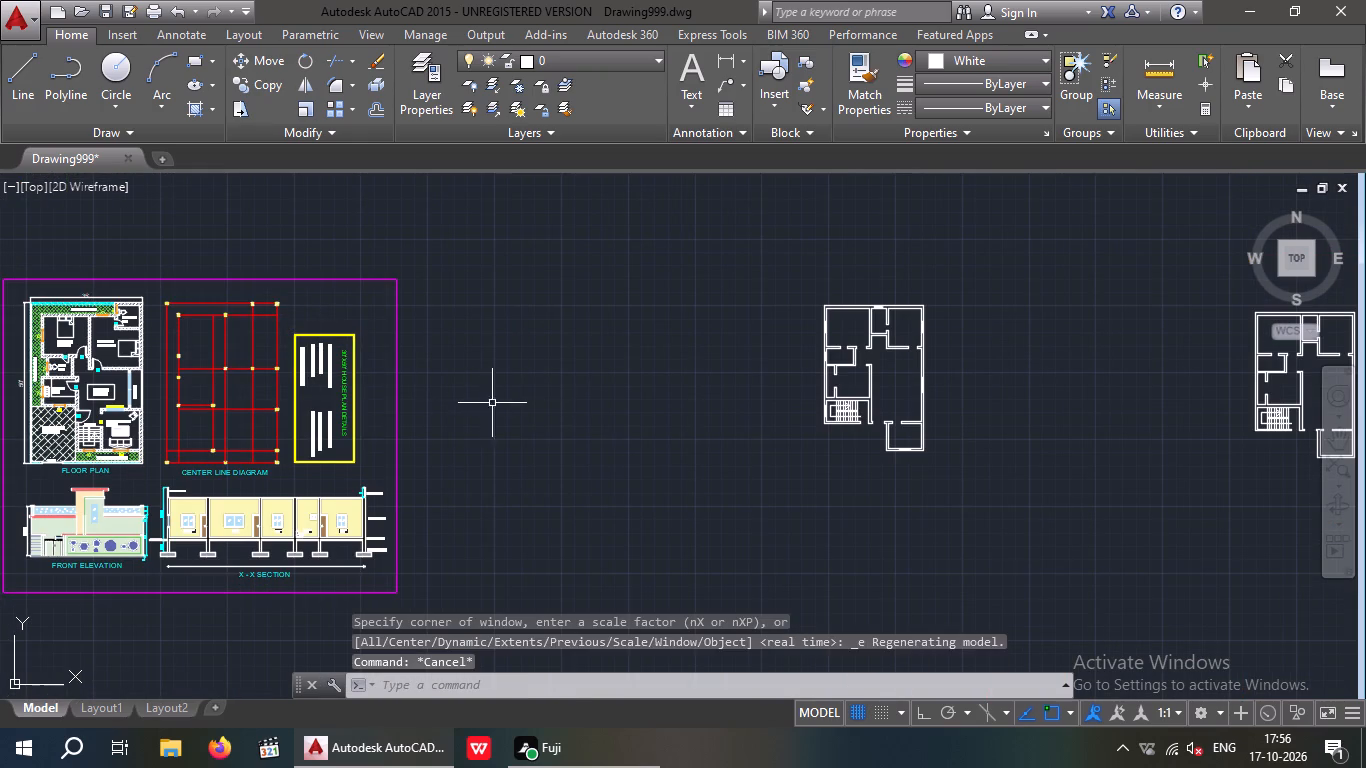
{"action": "middle_click_drag", "start_coordinate": [509, 399], "coordinate": [613, 398]}
{"action": "scroll", "coordinate": [207, 367], "scroll_direction": "up", "scroll_amount": 6}
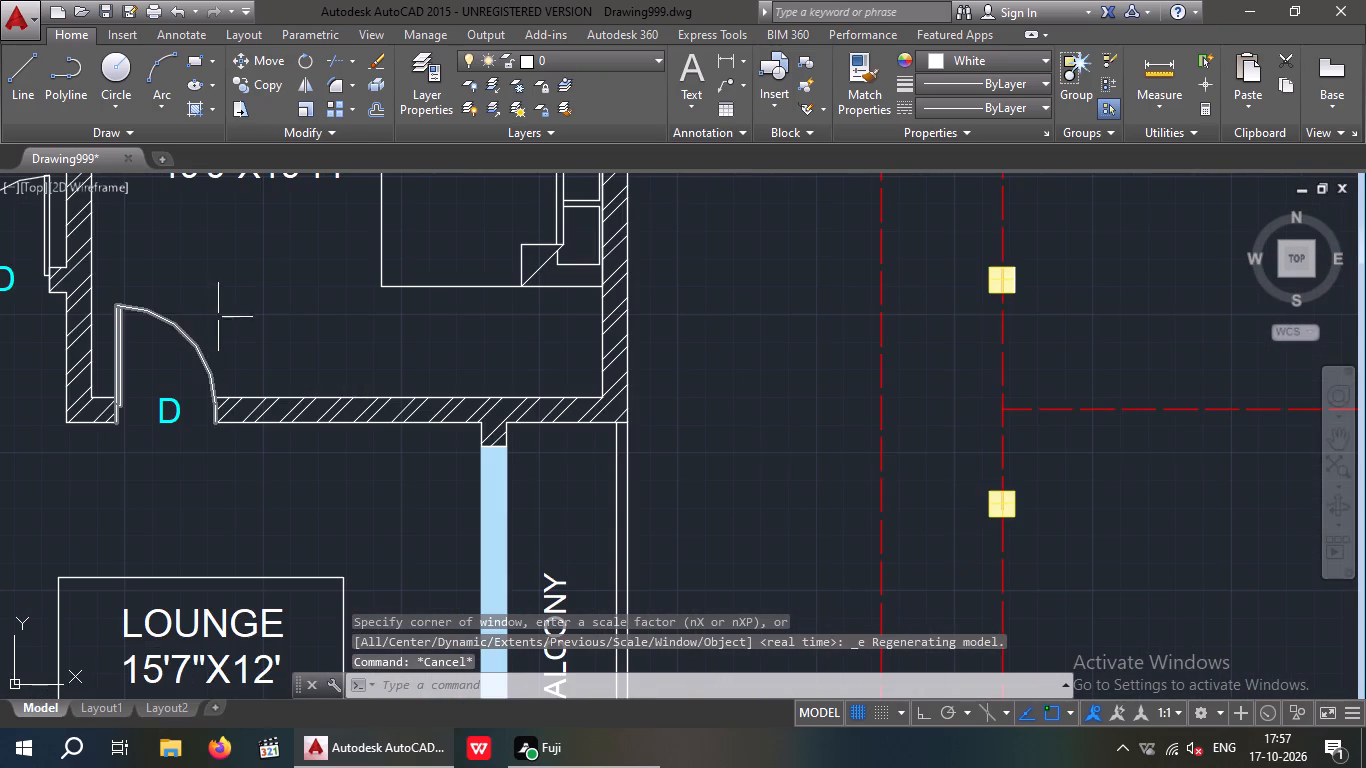
{"action": "left_click_drag", "start_coordinate": [220, 314], "coordinate": [170, 360]}
{"action": "left_click", "coordinate": [170, 360]}
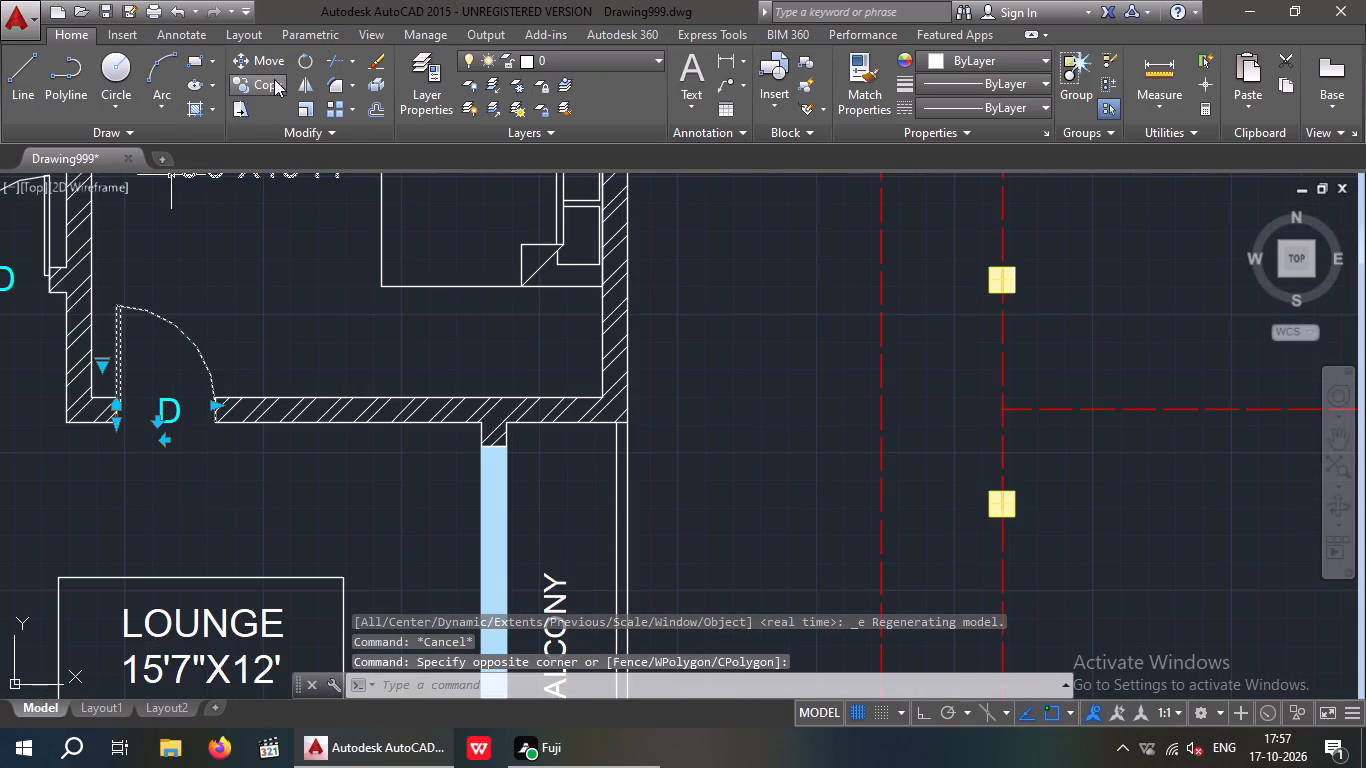
{"action": "left_click_drag", "start_coordinate": [275, 79], "coordinate": [290, 85]}
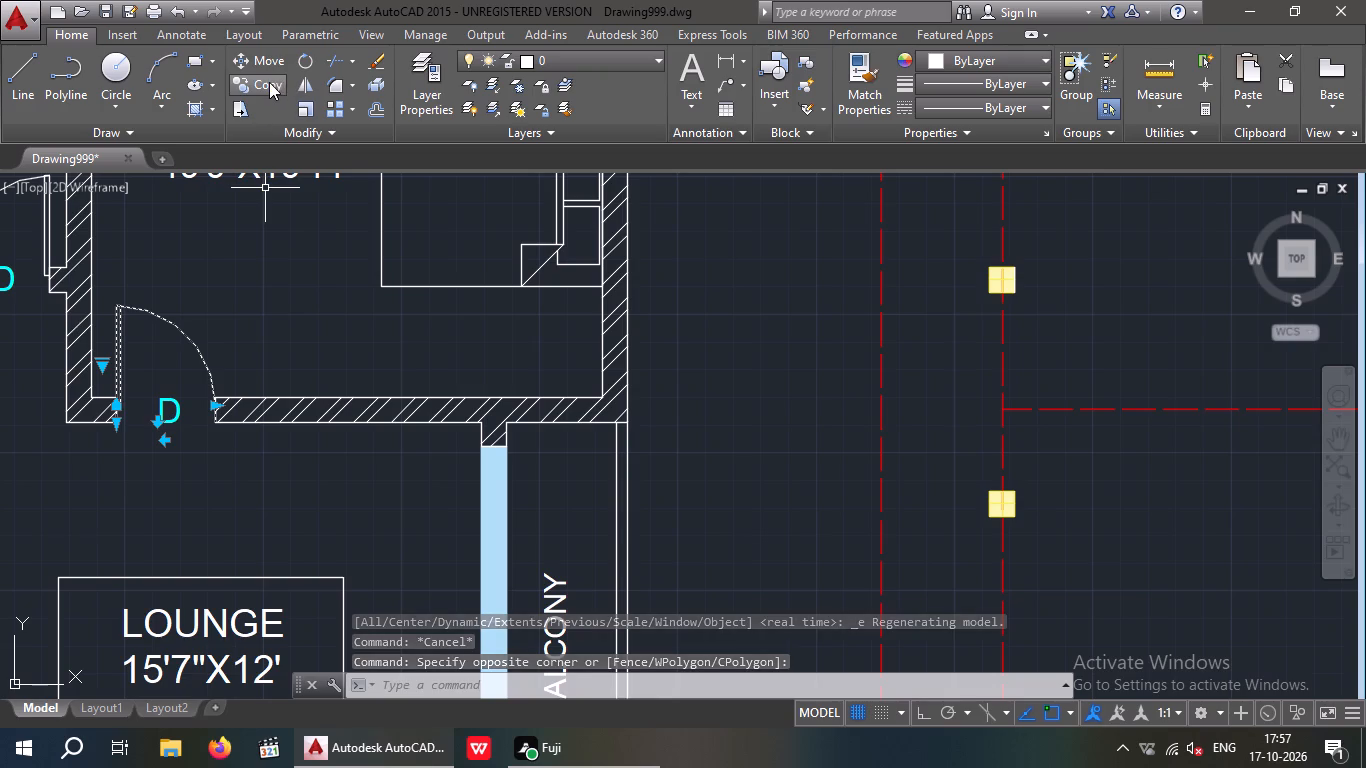
{"action": "left_click", "coordinate": [269, 82]}
{"action": "scroll", "coordinate": [121, 428], "scroll_direction": "up", "scroll_amount": 3}
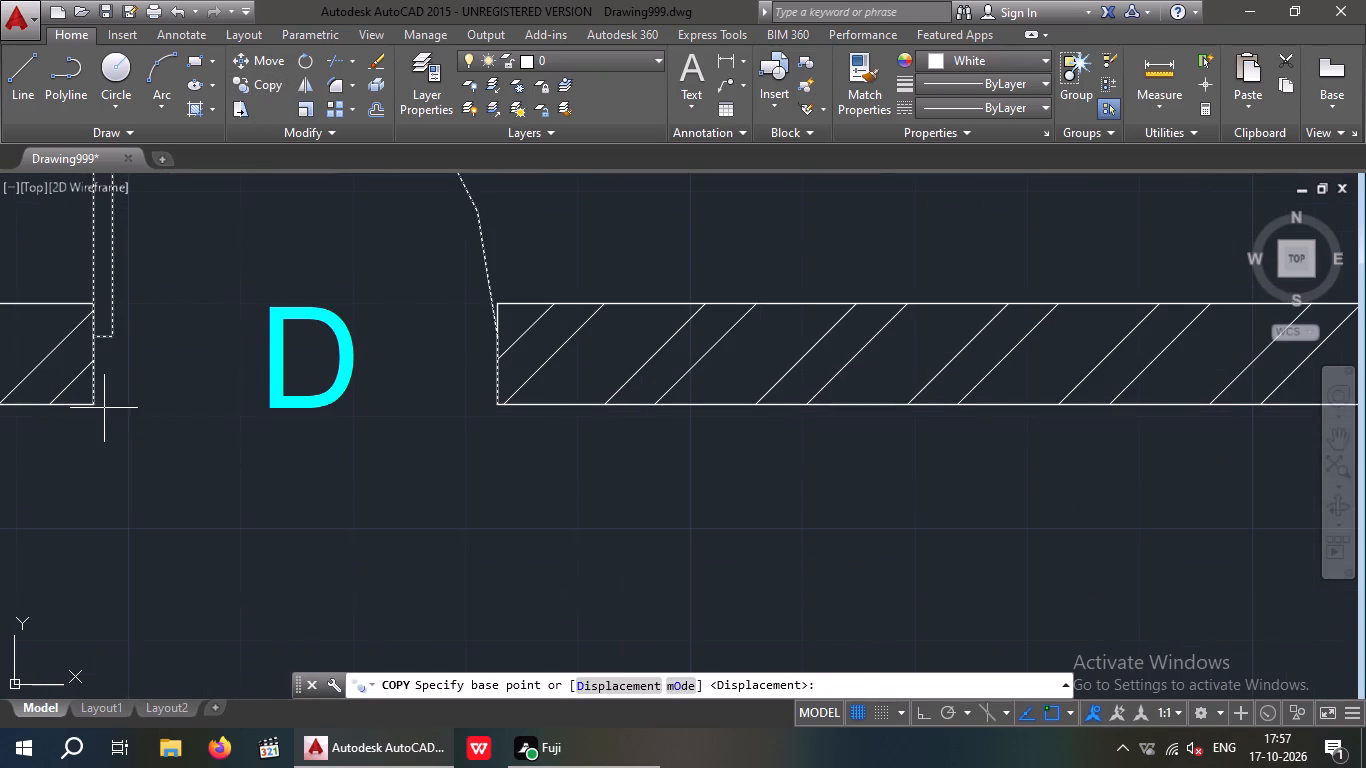
{"action": "left_click", "coordinate": [92, 402]}
{"action": "scroll", "coordinate": [115, 394], "scroll_direction": "down", "scroll_amount": 3}
{"action": "scroll", "coordinate": [322, 384], "scroll_direction": "down", "scroll_amount": 3}
{"action": "scroll", "coordinate": [595, 403], "scroll_direction": "down", "scroll_amount": 2}
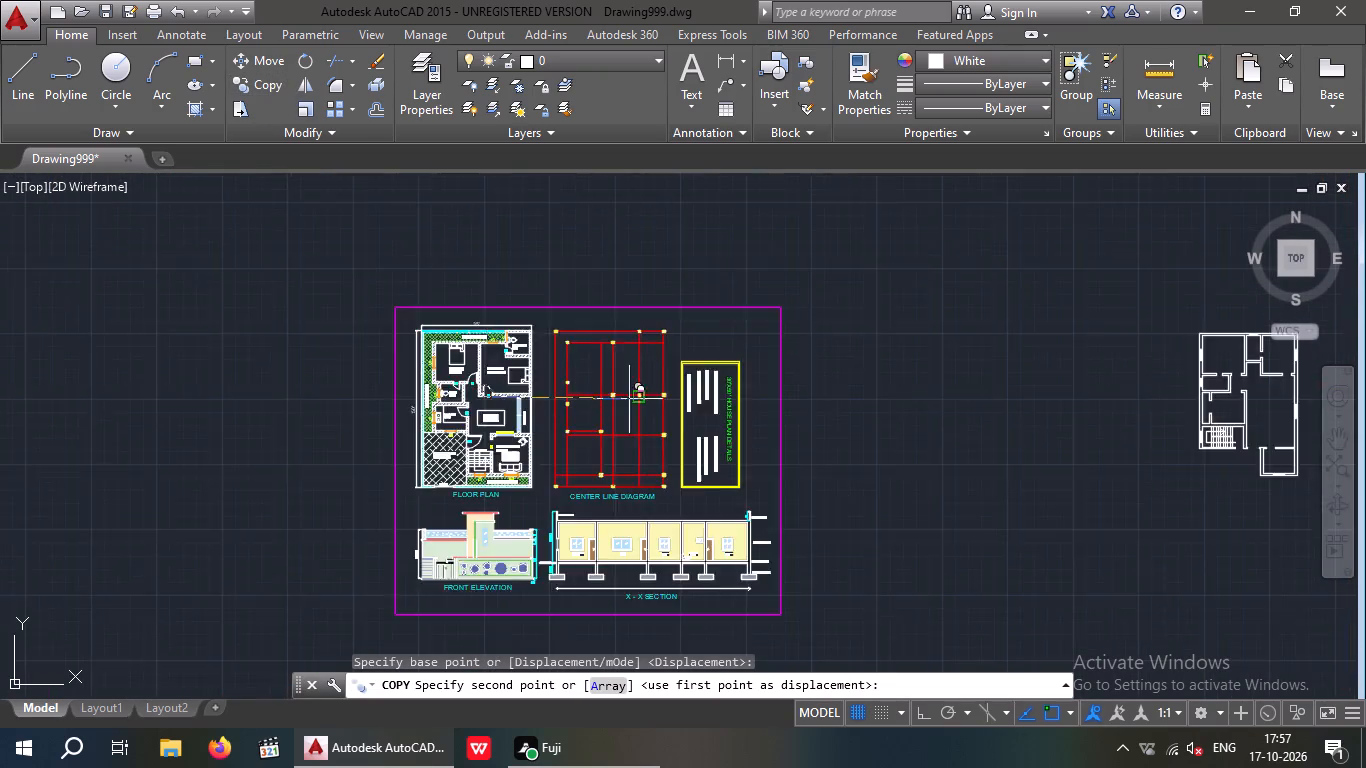
{"action": "scroll", "coordinate": [629, 399], "scroll_direction": "down", "scroll_amount": 1}
{"action": "middle_click_drag", "start_coordinate": [881, 408], "coordinate": [512, 445]}
{"action": "scroll", "coordinate": [693, 419], "scroll_direction": "up", "scroll_amount": 6}
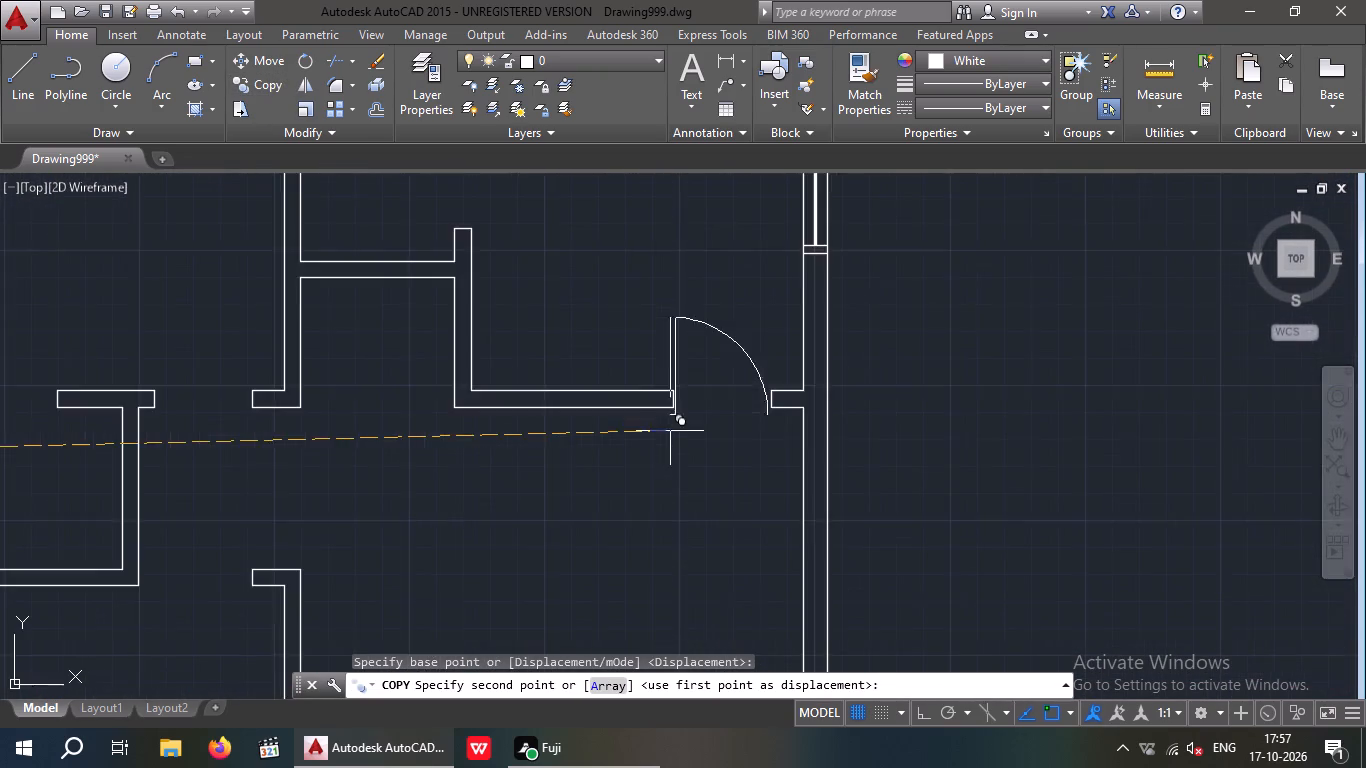
{"action": "scroll", "coordinate": [650, 442], "scroll_direction": "down", "scroll_amount": 2}
{"action": "middle_click_drag", "start_coordinate": [551, 459], "coordinate": [490, 359]}
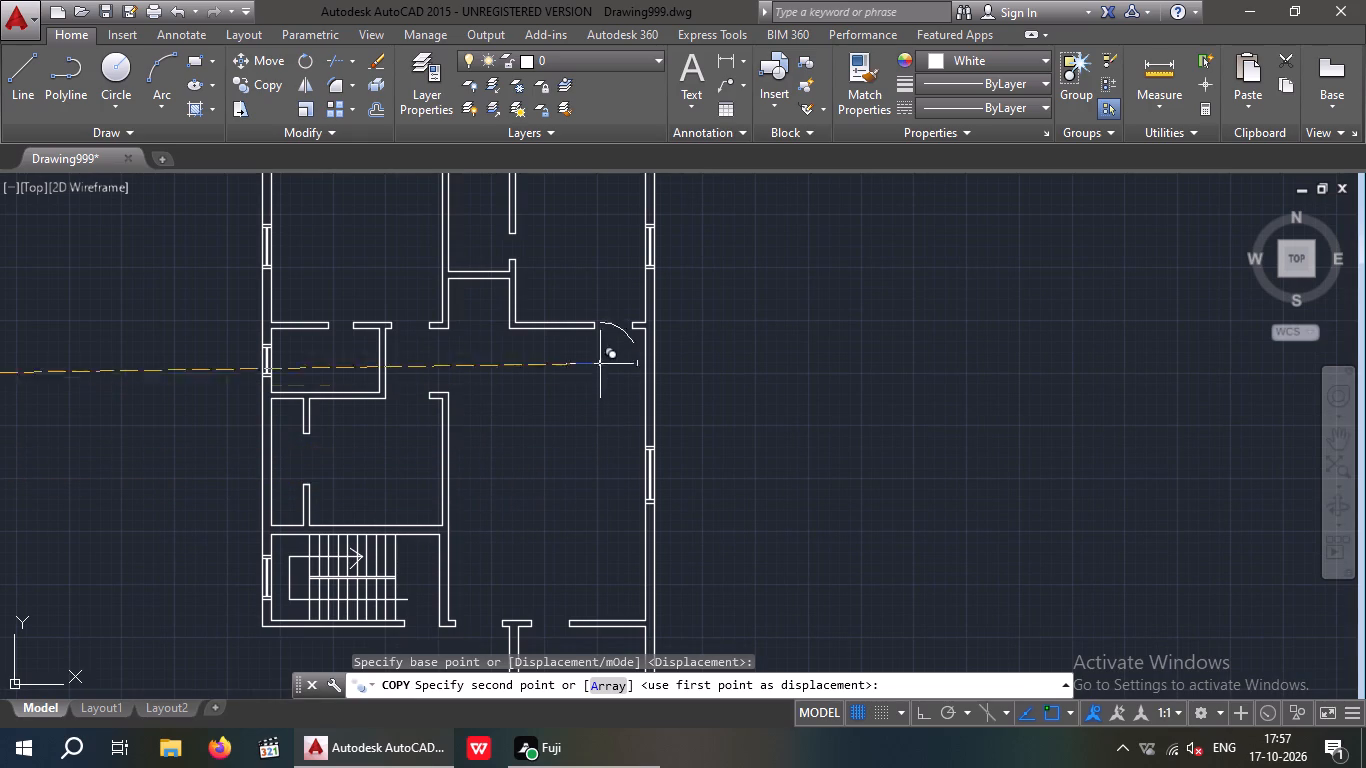
{"action": "left_click_drag", "start_coordinate": [595, 292], "coordinate": [563, 302]}
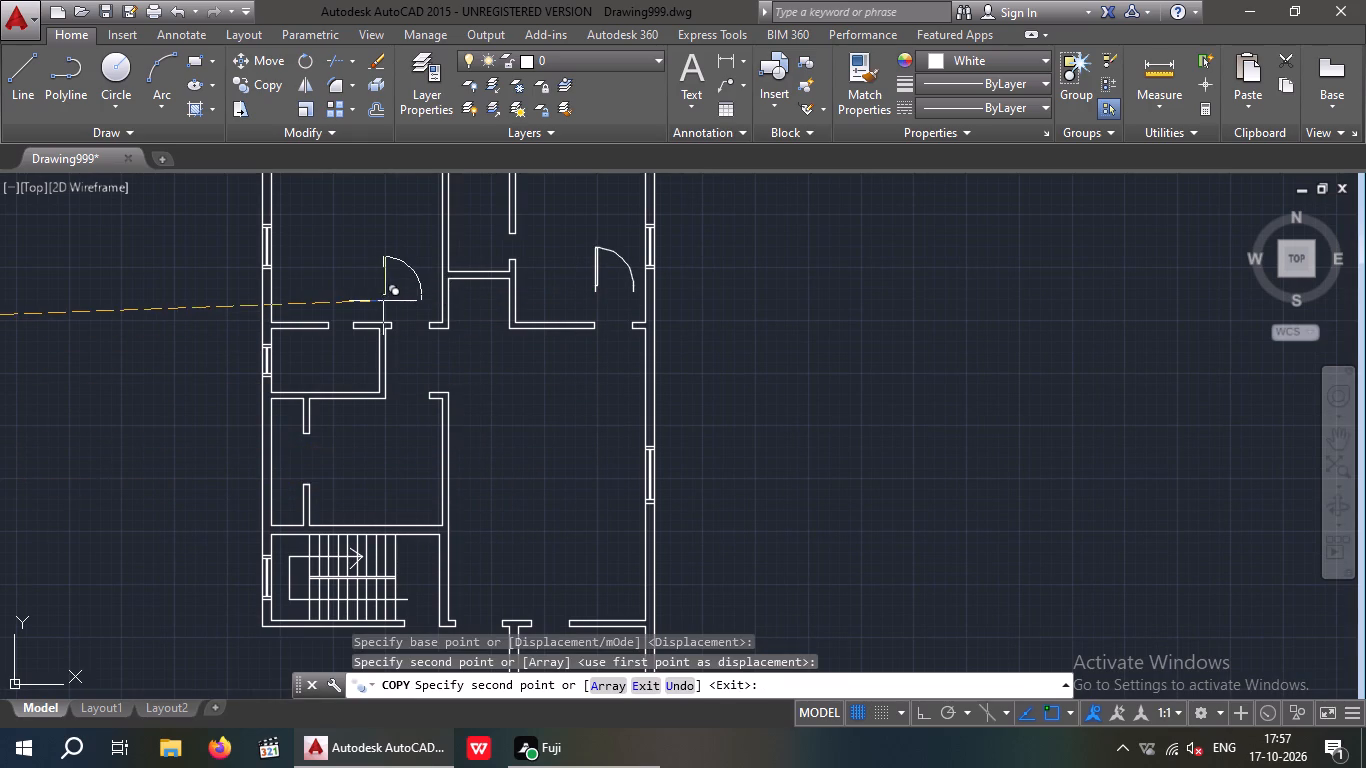
Place two more door copies in the northwest room, above its two south wall openings.
{"action": "left_click", "coordinate": [384, 301]}
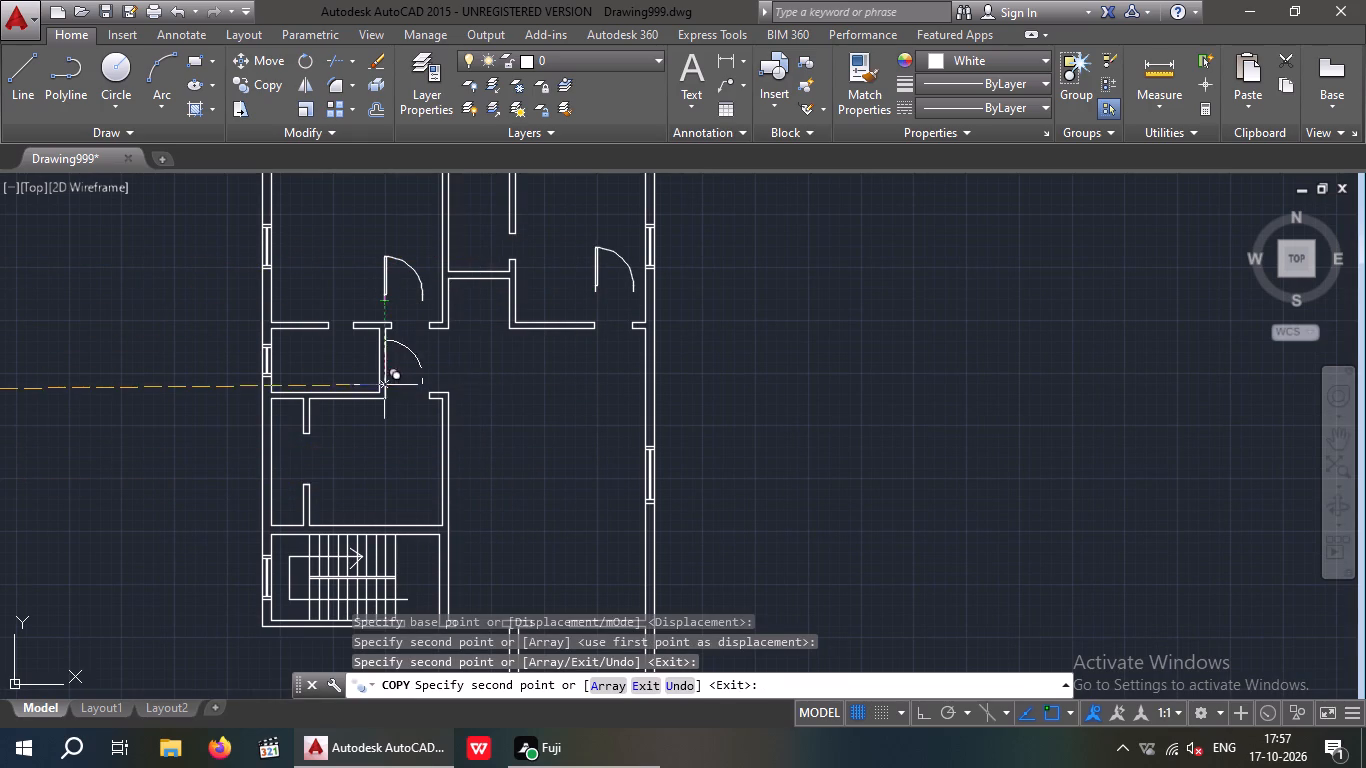
{"action": "scroll", "coordinate": [317, 333], "scroll_direction": "up", "scroll_amount": 1}
{"action": "left_click", "coordinate": [330, 275]}
Place a door copy inside the small southeast room, just below its north wall opening.
{"action": "scroll", "coordinate": [344, 293], "scroll_direction": "down", "scroll_amount": 2}
{"action": "scroll", "coordinate": [480, 515], "scroll_direction": "up", "scroll_amount": 2}
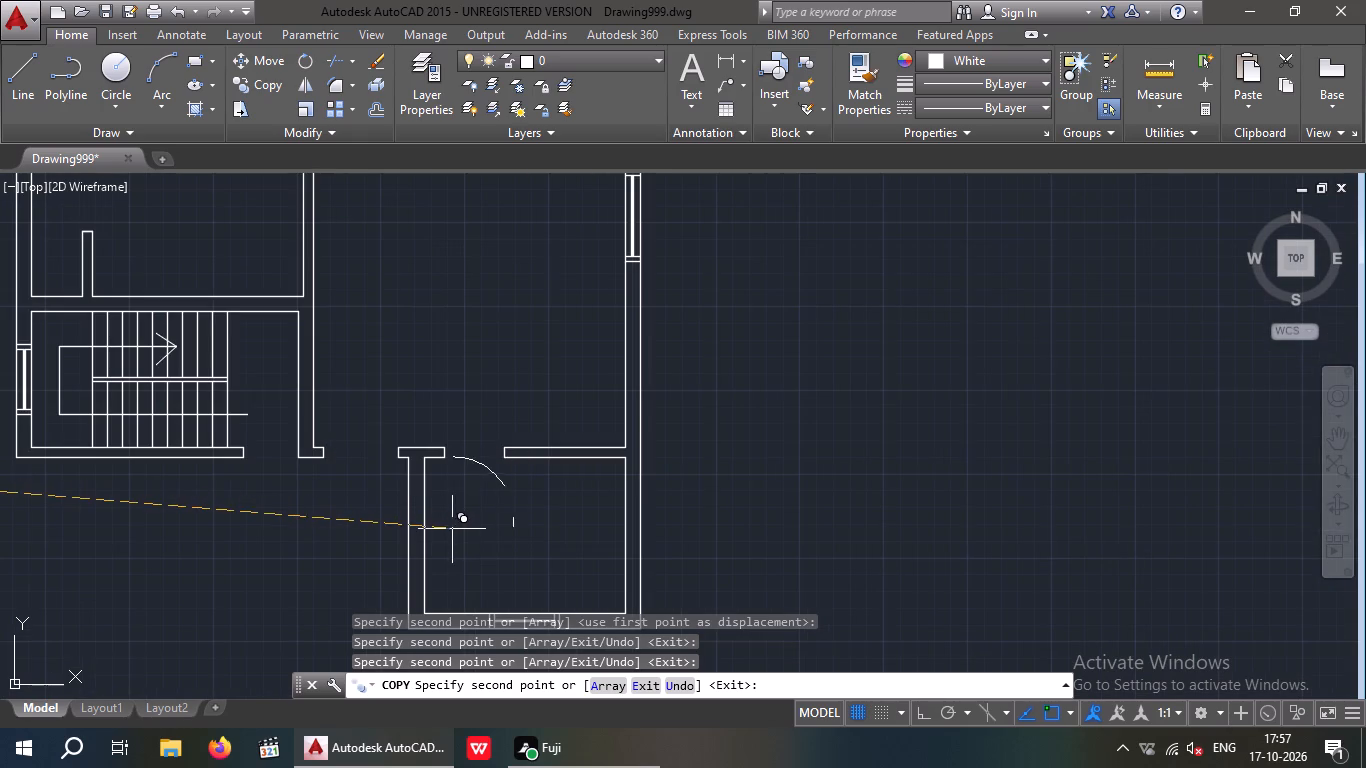
{"action": "left_click", "coordinate": [452, 529]}
Place a door copy with its base point on the wall-end corner at the hall's south opening, east of the staircase.
{"action": "scroll", "coordinate": [339, 460], "scroll_direction": "up", "scroll_amount": 3}
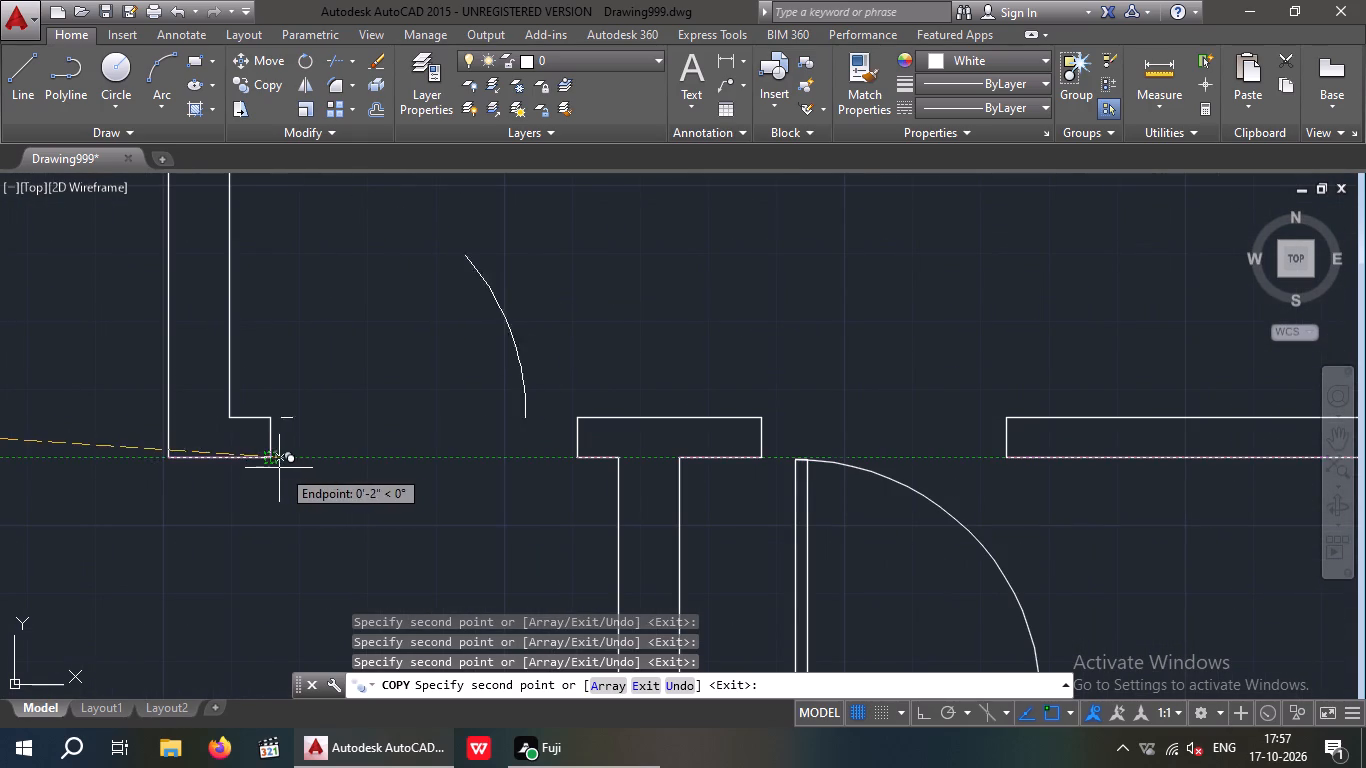
{"action": "scroll", "coordinate": [273, 465], "scroll_direction": "up", "scroll_amount": 3}
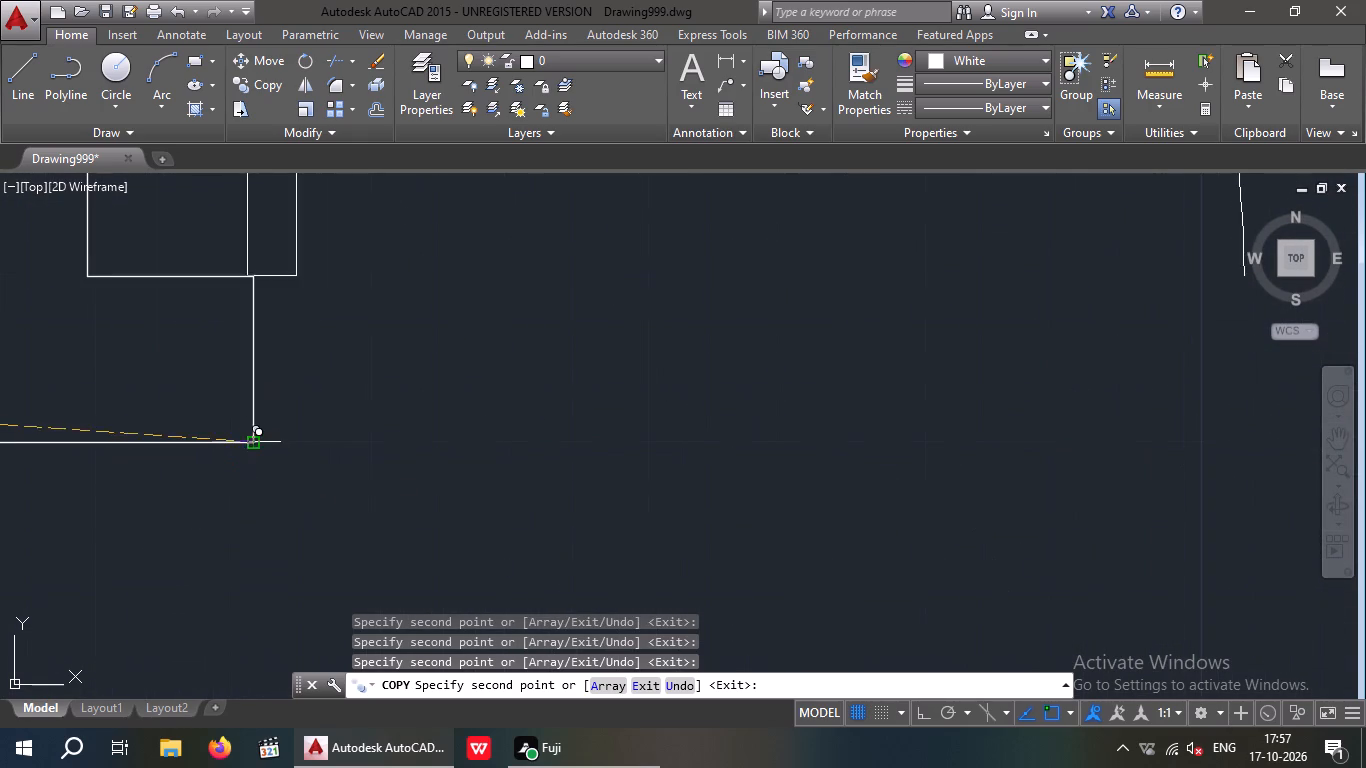
{"action": "left_click", "coordinate": [254, 446]}
Place a last door copy in the west room north of the staircase, below its opening, and finish copying.
{"action": "scroll", "coordinate": [353, 445], "scroll_direction": "down", "scroll_amount": 7}
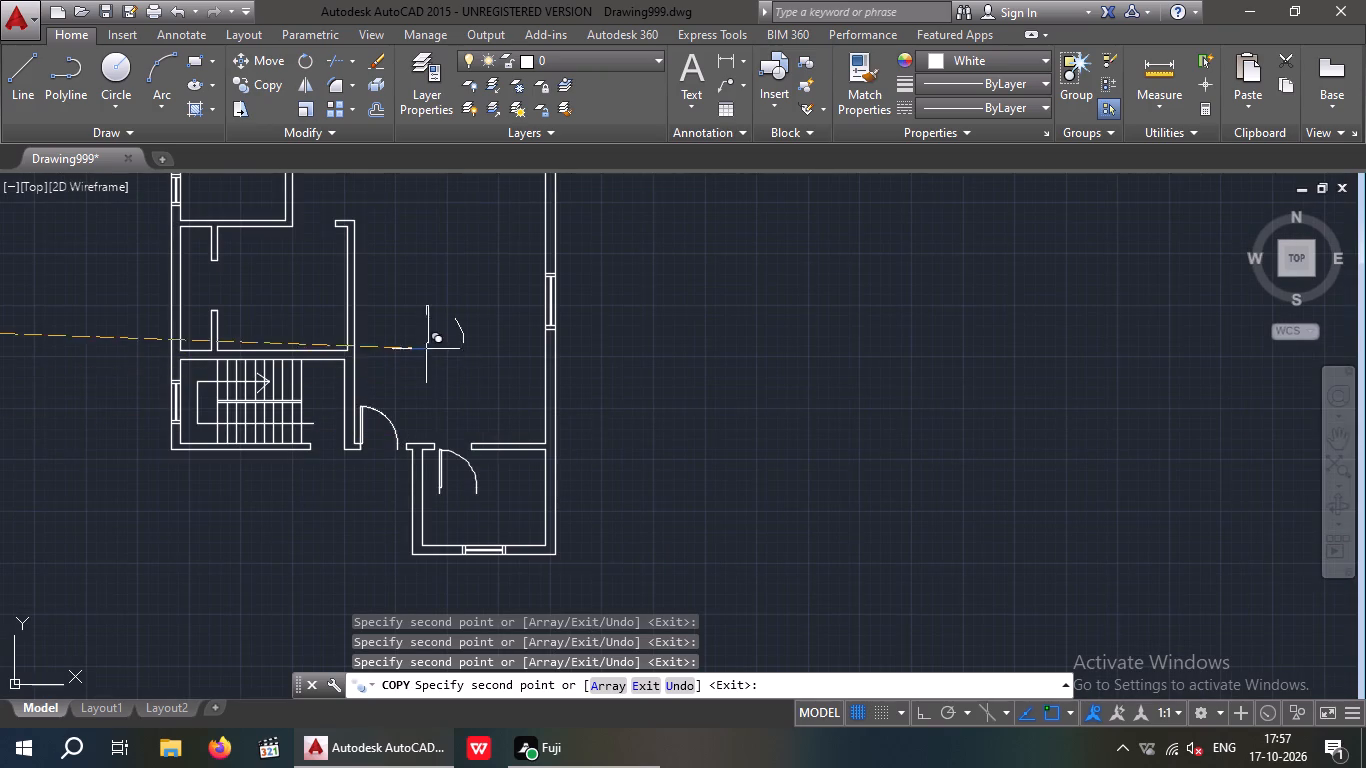
{"action": "middle_click_drag", "start_coordinate": [426, 348], "coordinate": [454, 442]}
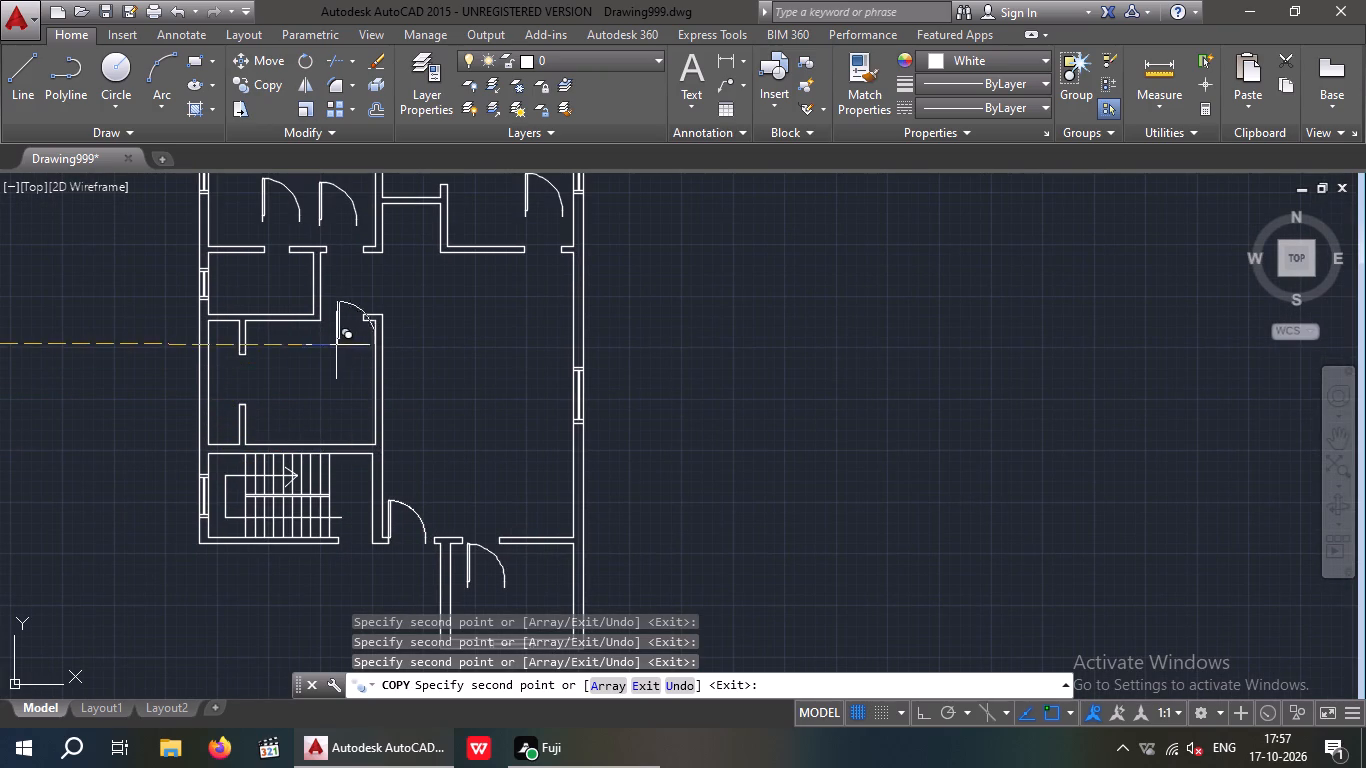
{"action": "left_click", "coordinate": [328, 369]}
{"action": "key", "text": "Escape"}
{"action": "key", "text": "Escape"}
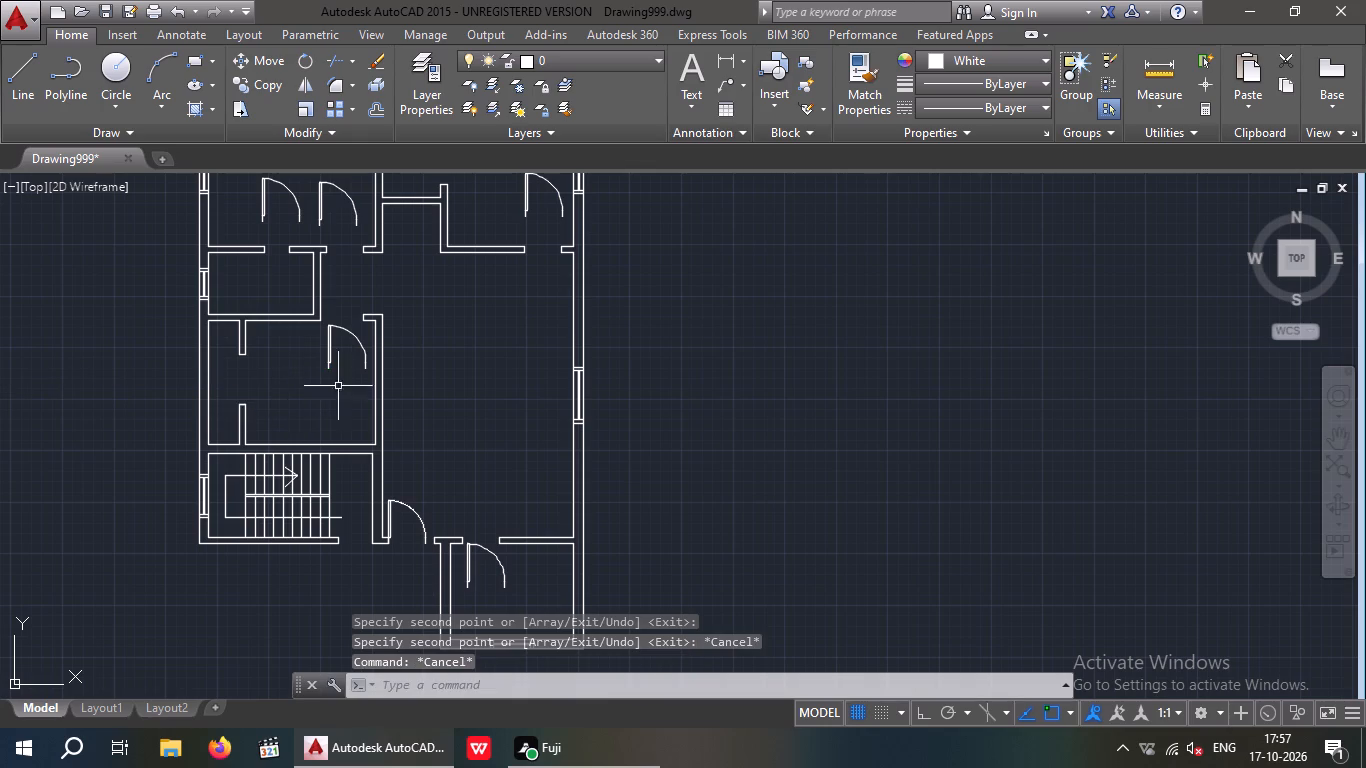
Flip the northeast room's door to hinge on the east and move it by its hinge-side endpoint onto the opening's east jamb corner.
{"action": "scroll", "coordinate": [368, 376], "scroll_direction": "down", "scroll_amount": 1}
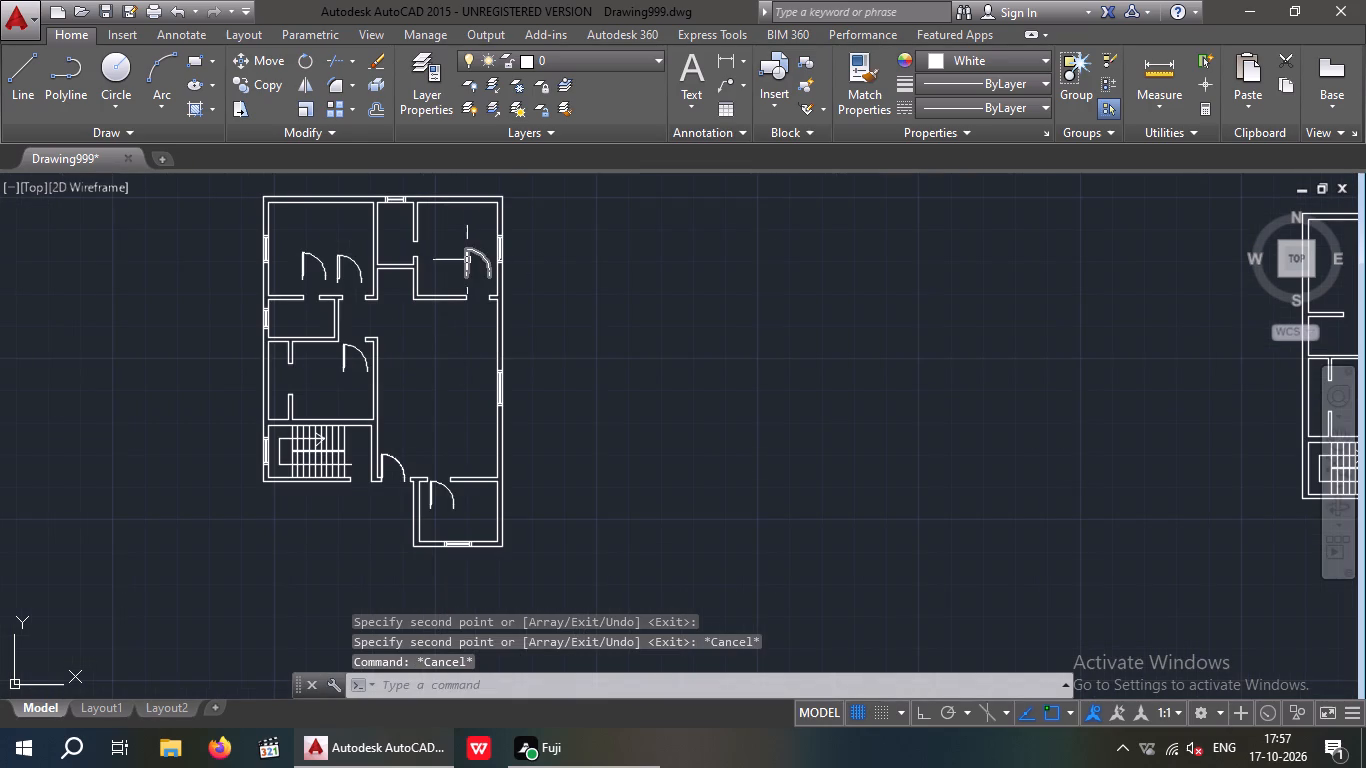
{"action": "left_click", "coordinate": [466, 260]}
{"action": "scroll", "coordinate": [469, 281], "scroll_direction": "up", "scroll_amount": 4}
{"action": "left_click", "coordinate": [498, 286]}
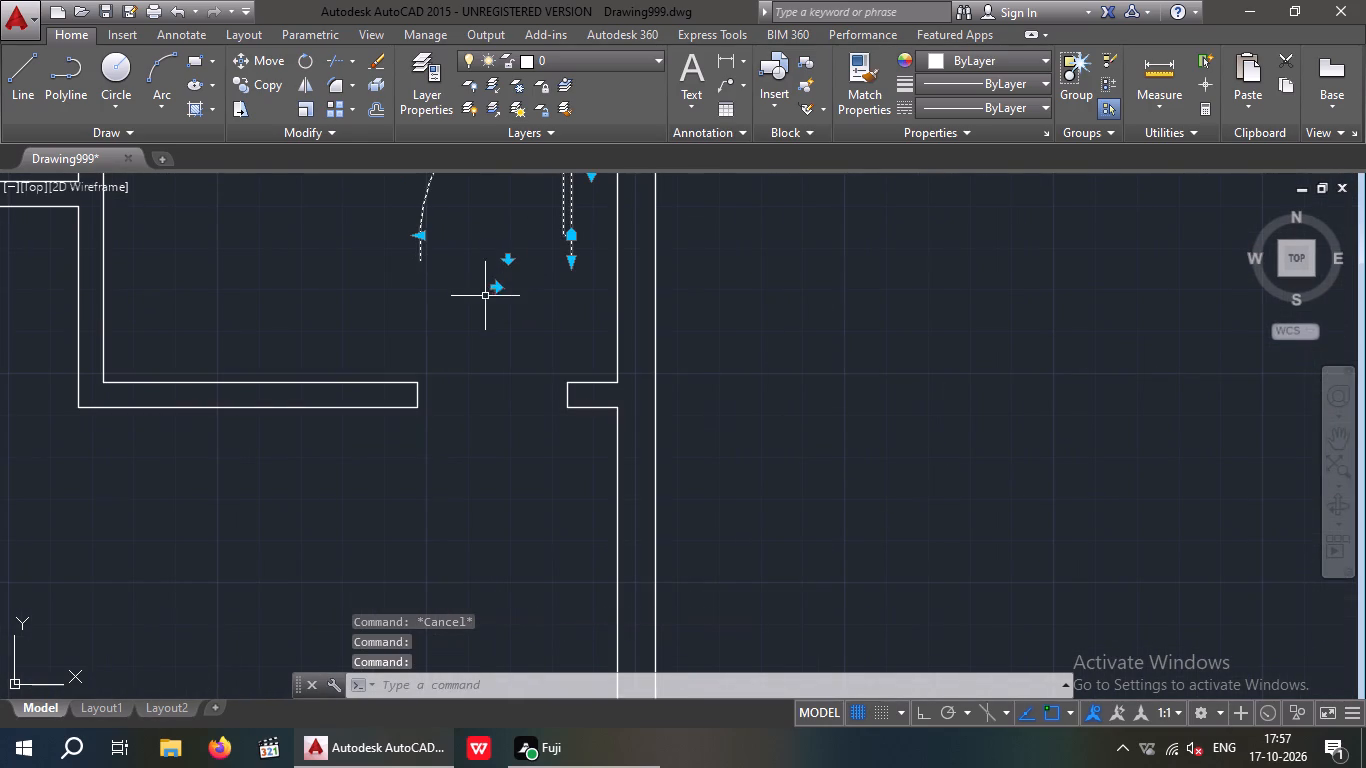
{"action": "middle_click_drag", "start_coordinate": [529, 291], "coordinate": [454, 402]}
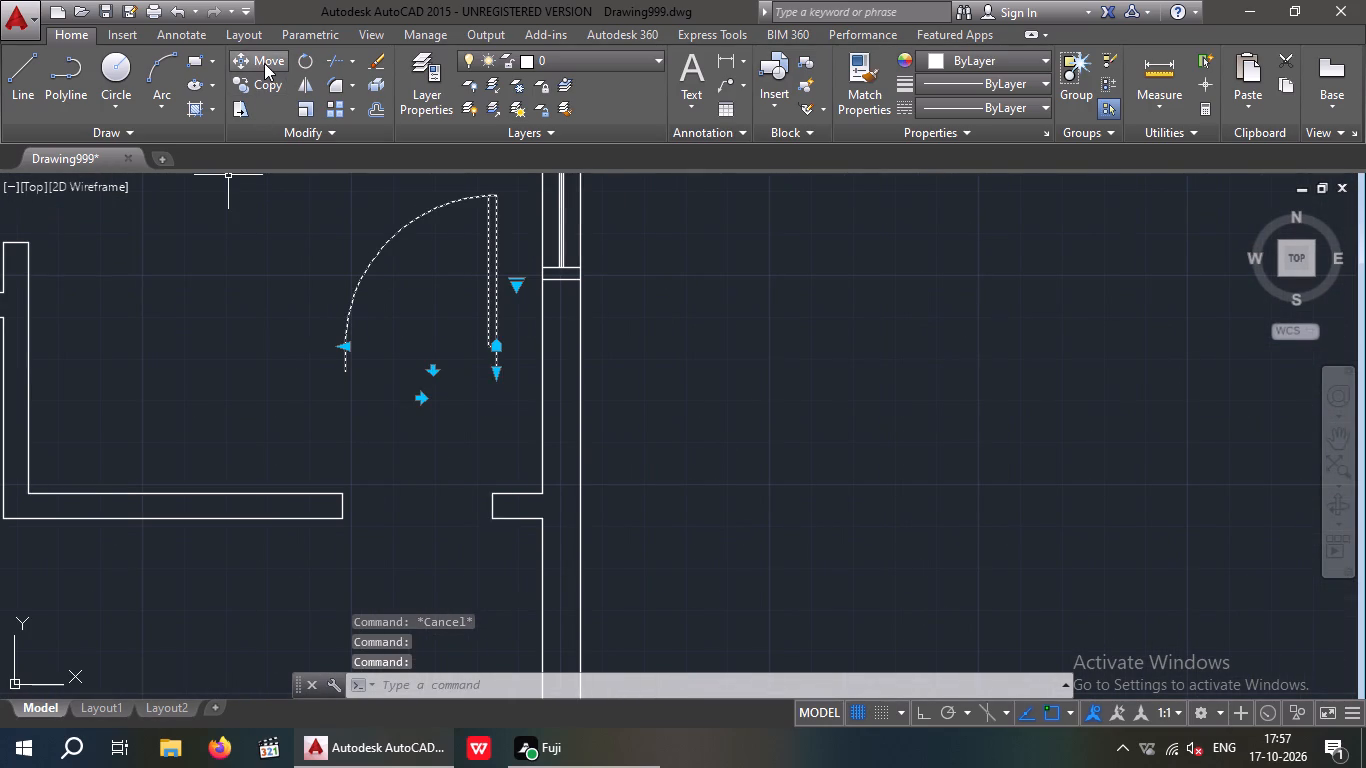
{"action": "left_click", "coordinate": [265, 61]}
{"action": "left_click_drag", "start_coordinate": [496, 370], "coordinate": [496, 383]}
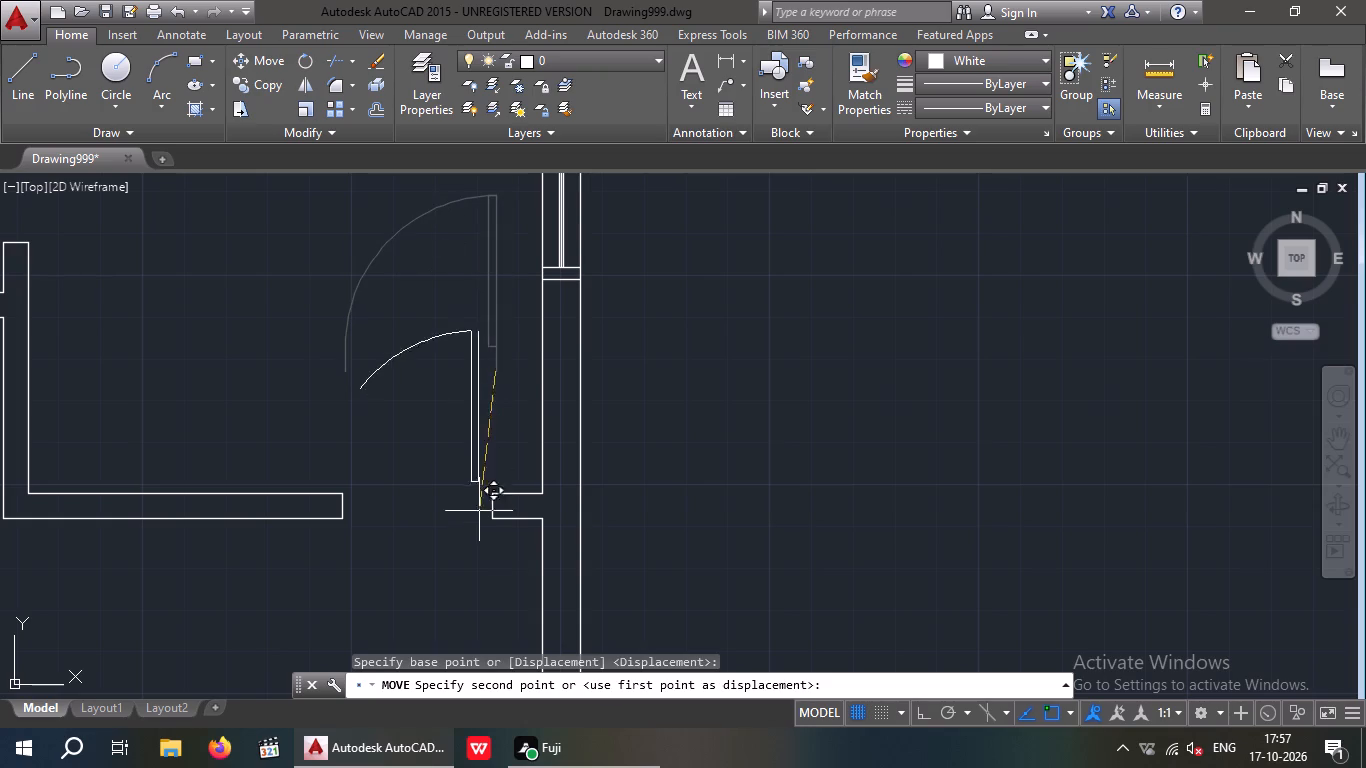
{"action": "left_click", "coordinate": [491, 520]}
{"action": "key", "text": "Escape"}
Flip the northwest room's eastern door to hinge on the east and move it onto the south corner of its opening's east jamb.
{"action": "scroll", "coordinate": [450, 522], "scroll_direction": "down", "scroll_amount": 2}
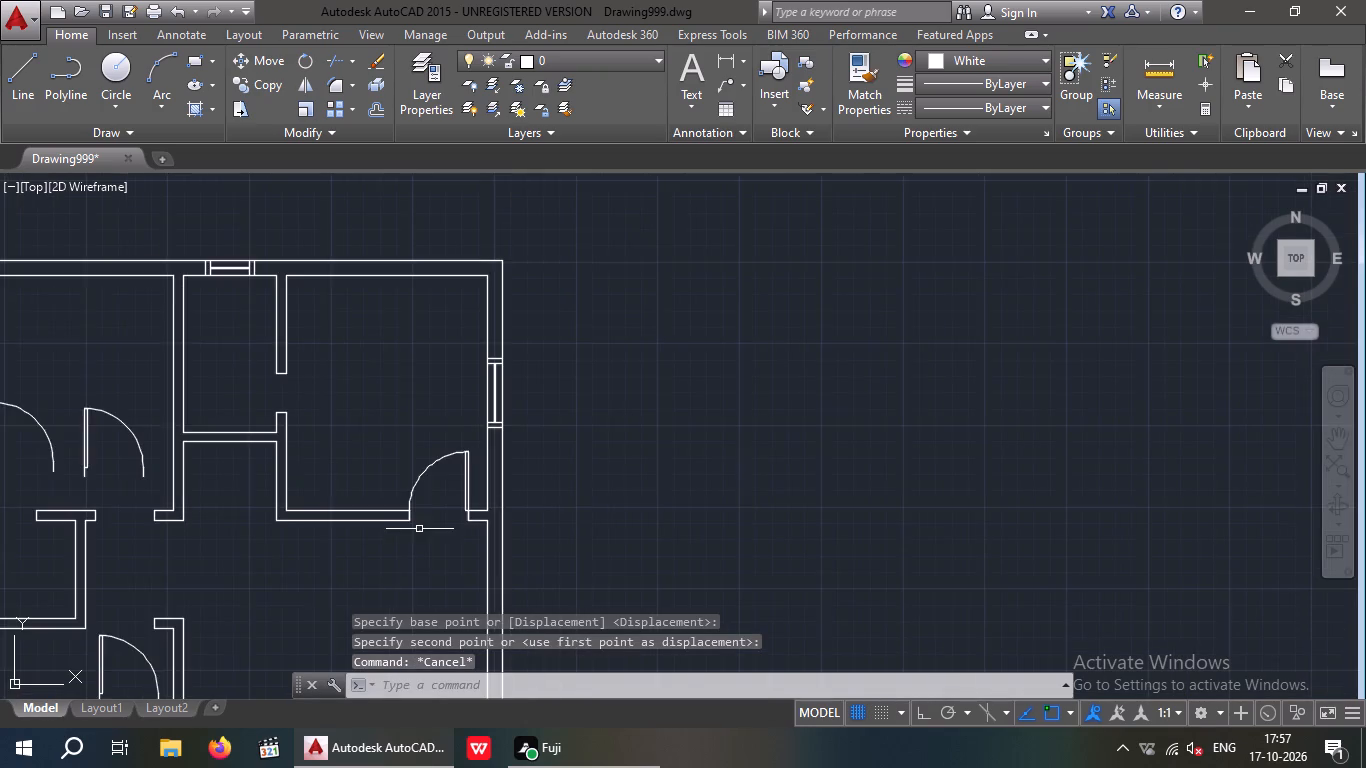
{"action": "middle_click_drag", "start_coordinate": [417, 529], "coordinate": [603, 505]}
{"action": "scroll", "coordinate": [304, 424], "scroll_direction": "up", "scroll_amount": 2}
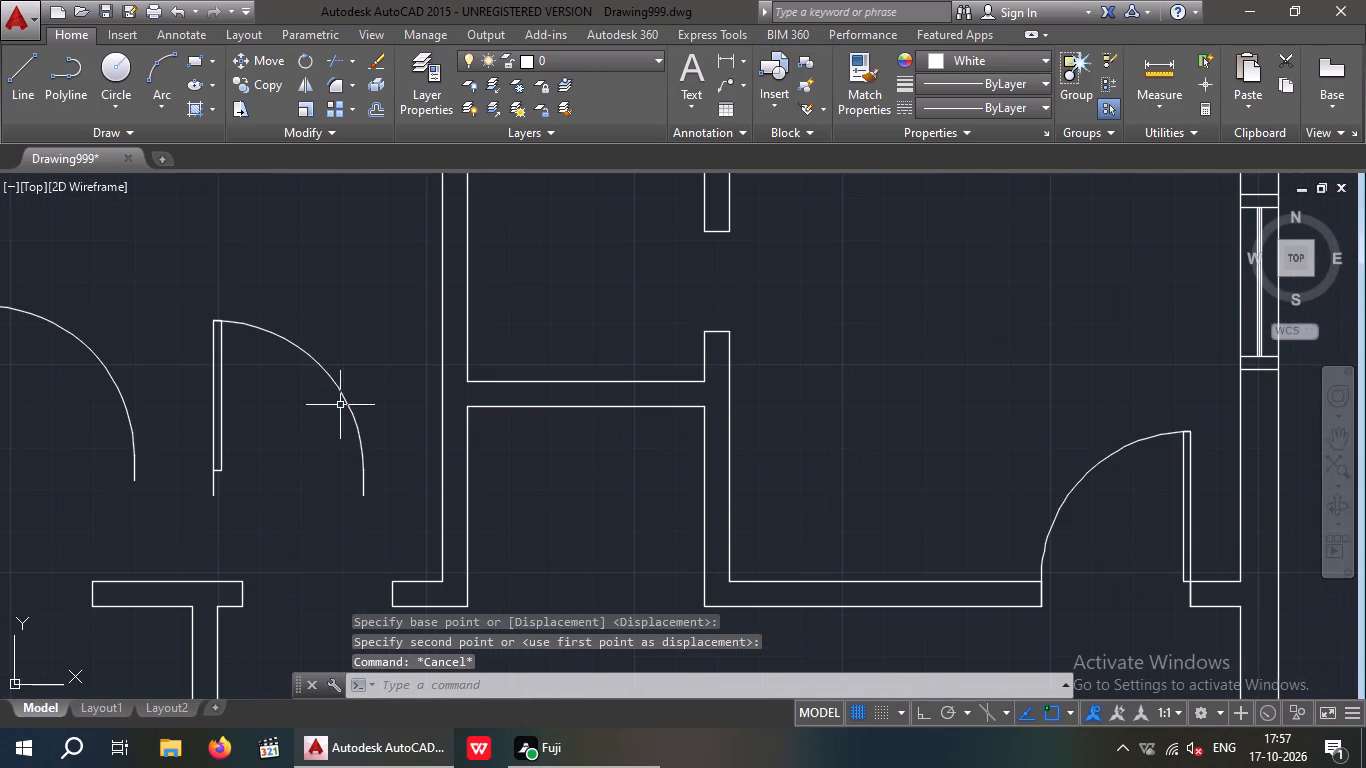
{"action": "left_click", "coordinate": [347, 401]}
{"action": "left_click", "coordinate": [289, 520]}
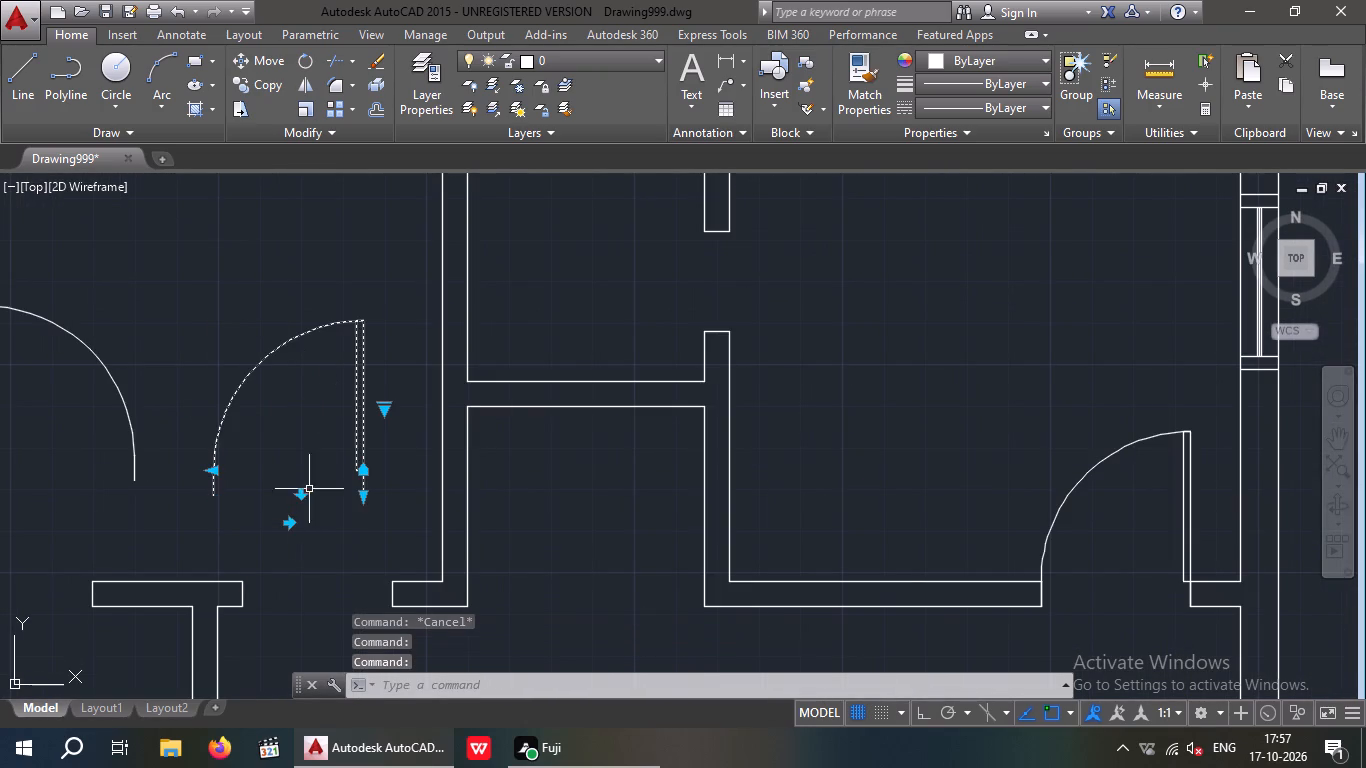
{"action": "left_click", "coordinate": [271, 54]}
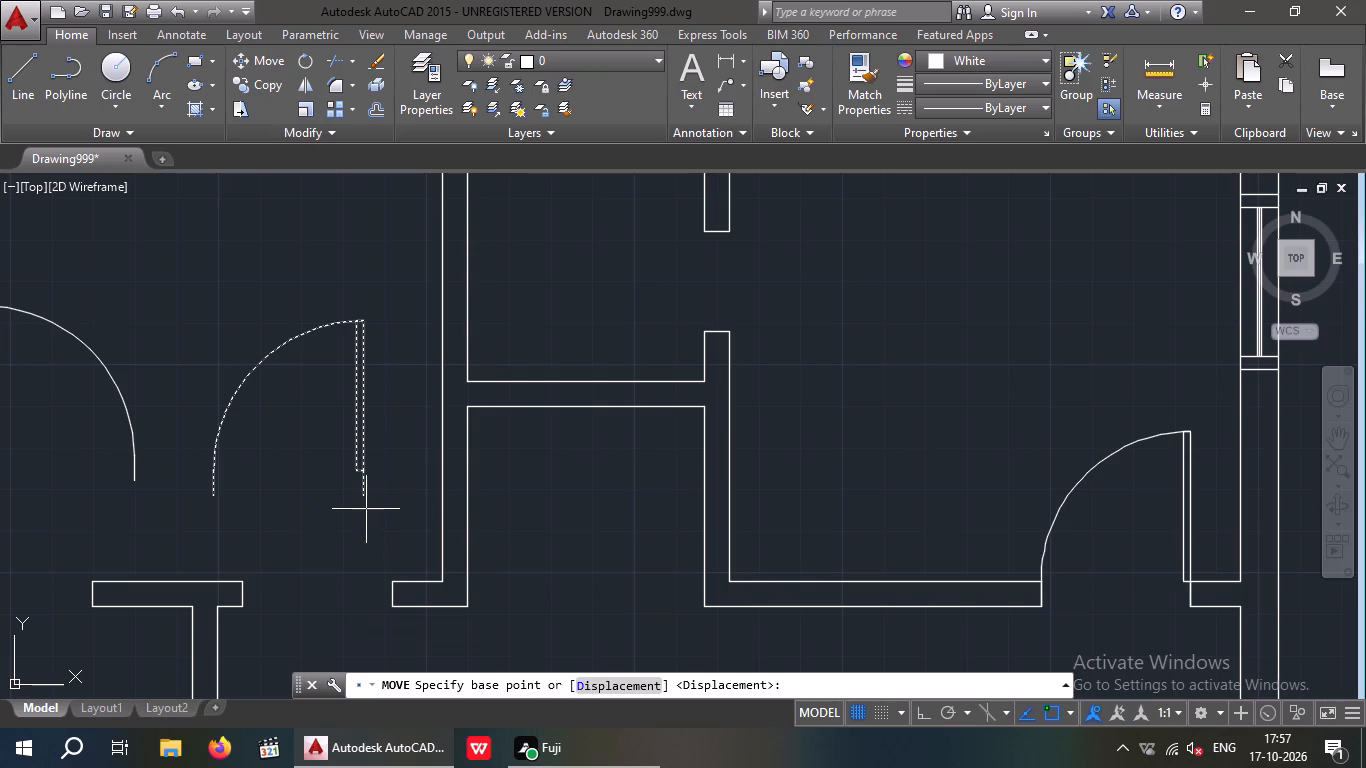
{"action": "left_click_drag", "start_coordinate": [364, 497], "coordinate": [366, 507]}
{"action": "left_click", "coordinate": [392, 608]}
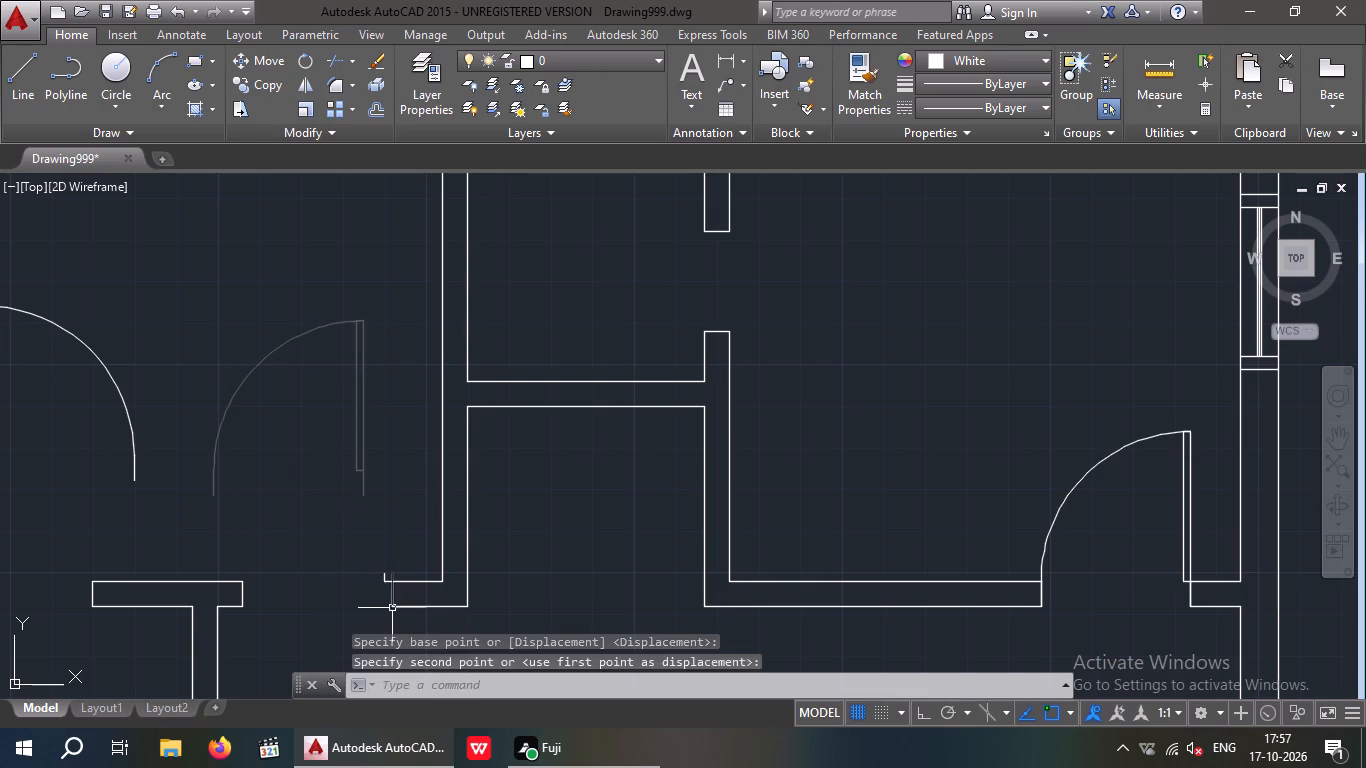
{"action": "key", "text": "Escape"}
Flip the northwest room's other door to hinge east and swing south, and move it onto the north corner of the narrow opening's east jamb.
{"action": "scroll", "coordinate": [354, 543], "scroll_direction": "down", "scroll_amount": 1}
{"action": "middle_click_drag", "start_coordinate": [393, 542], "coordinate": [504, 516]}
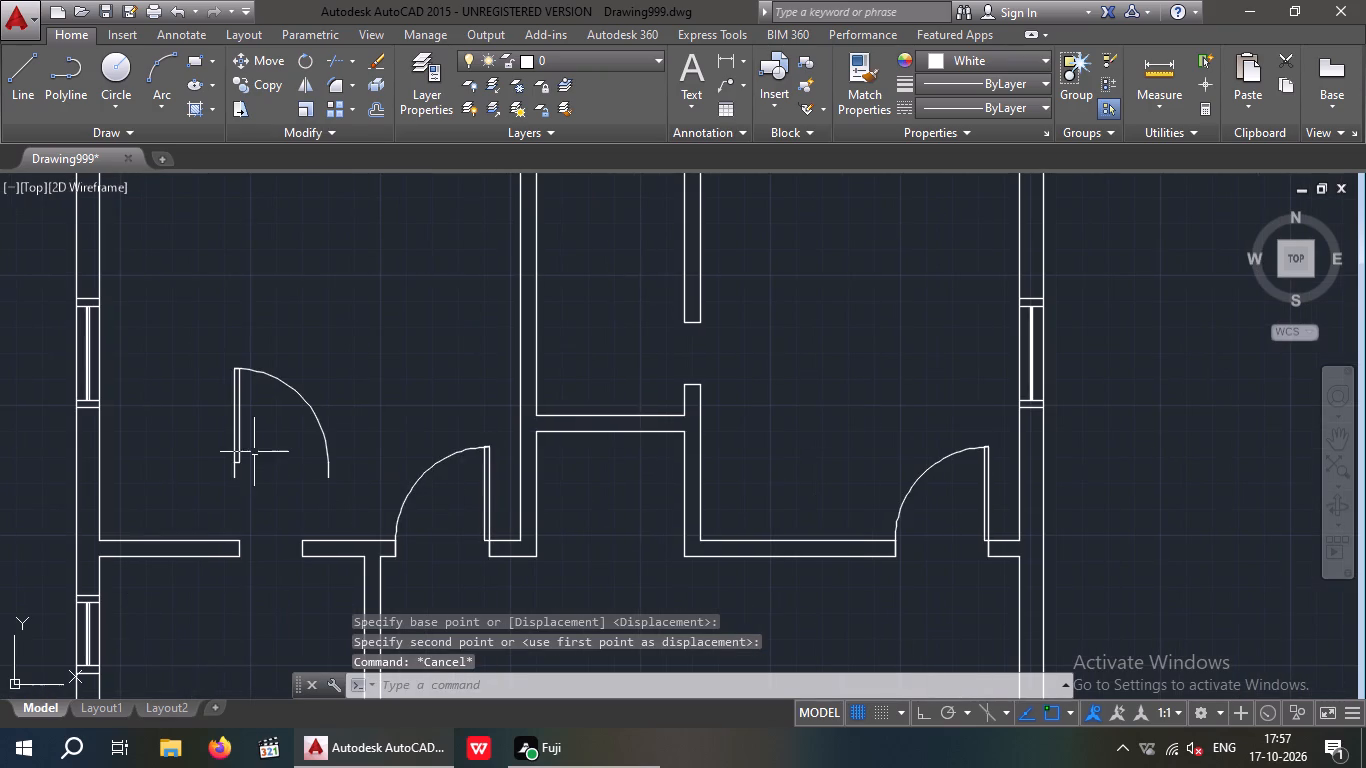
{"action": "left_click", "coordinate": [232, 437]}
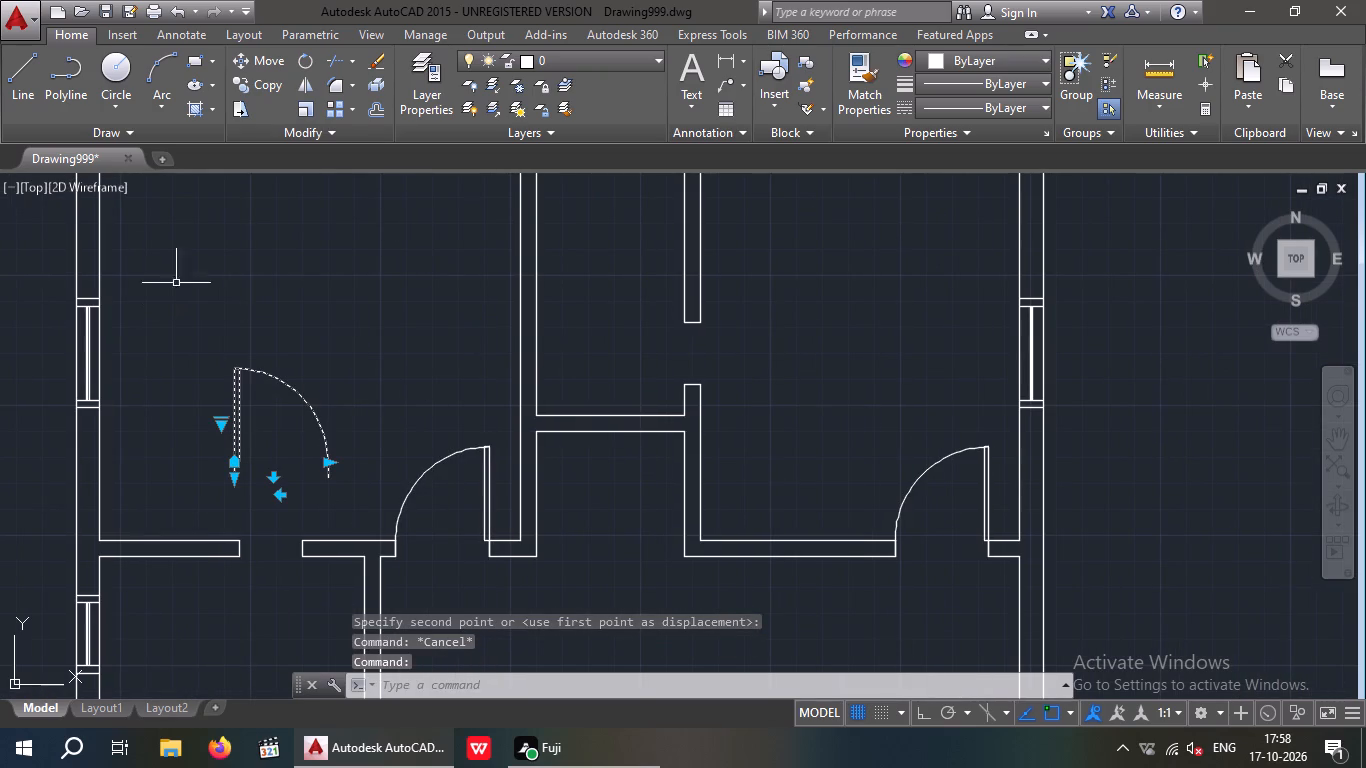
{"action": "left_click", "coordinate": [285, 495]}
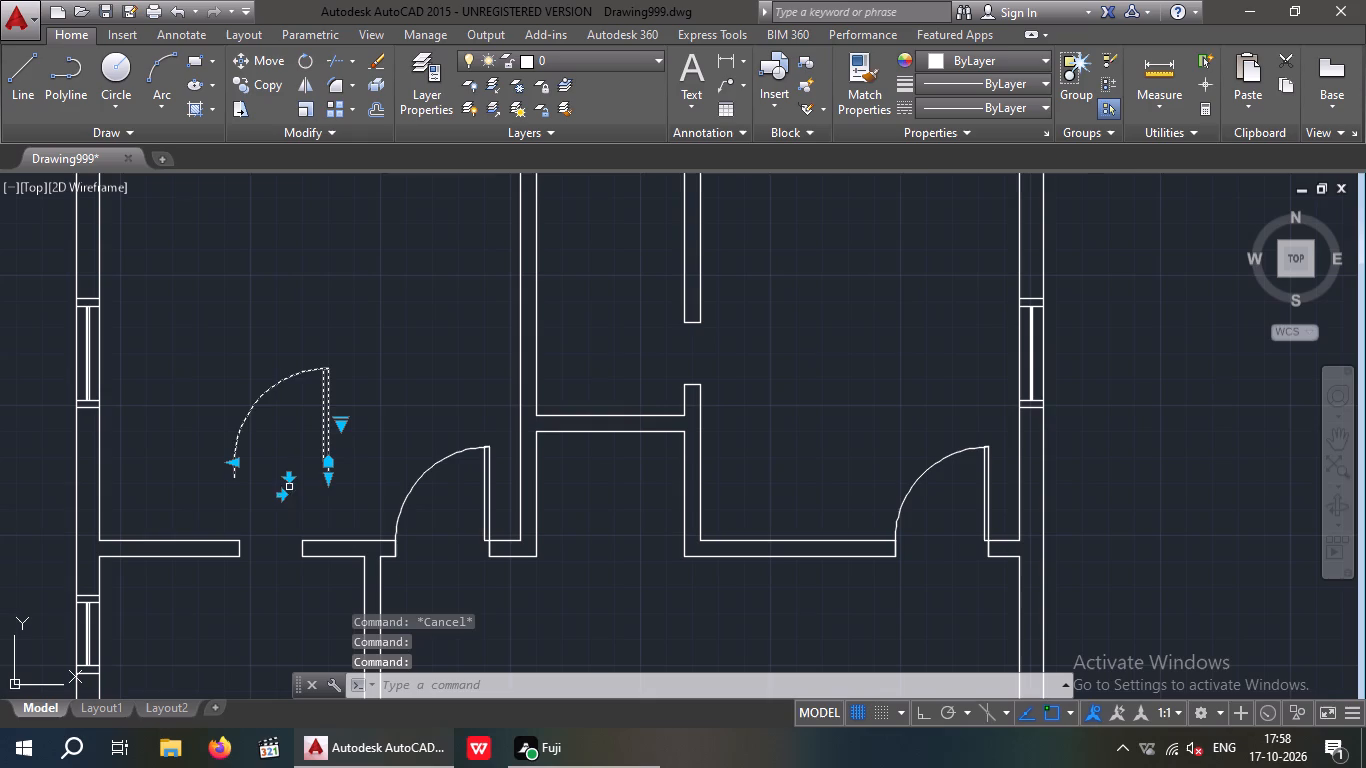
{"action": "left_click", "coordinate": [291, 477]}
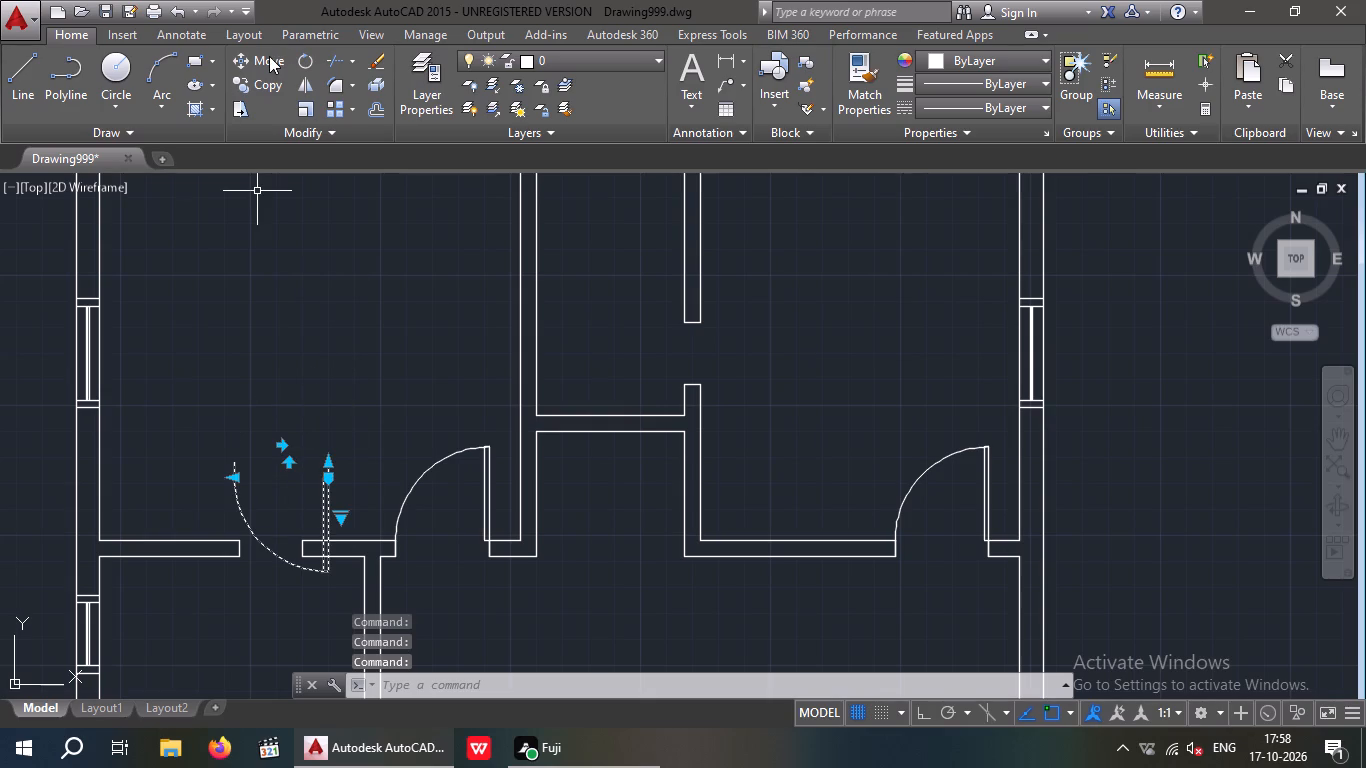
{"action": "left_click", "coordinate": [269, 56]}
{"action": "left_click", "coordinate": [328, 456]}
{"action": "scroll", "coordinate": [291, 443], "scroll_direction": "down", "scroll_amount": 1}
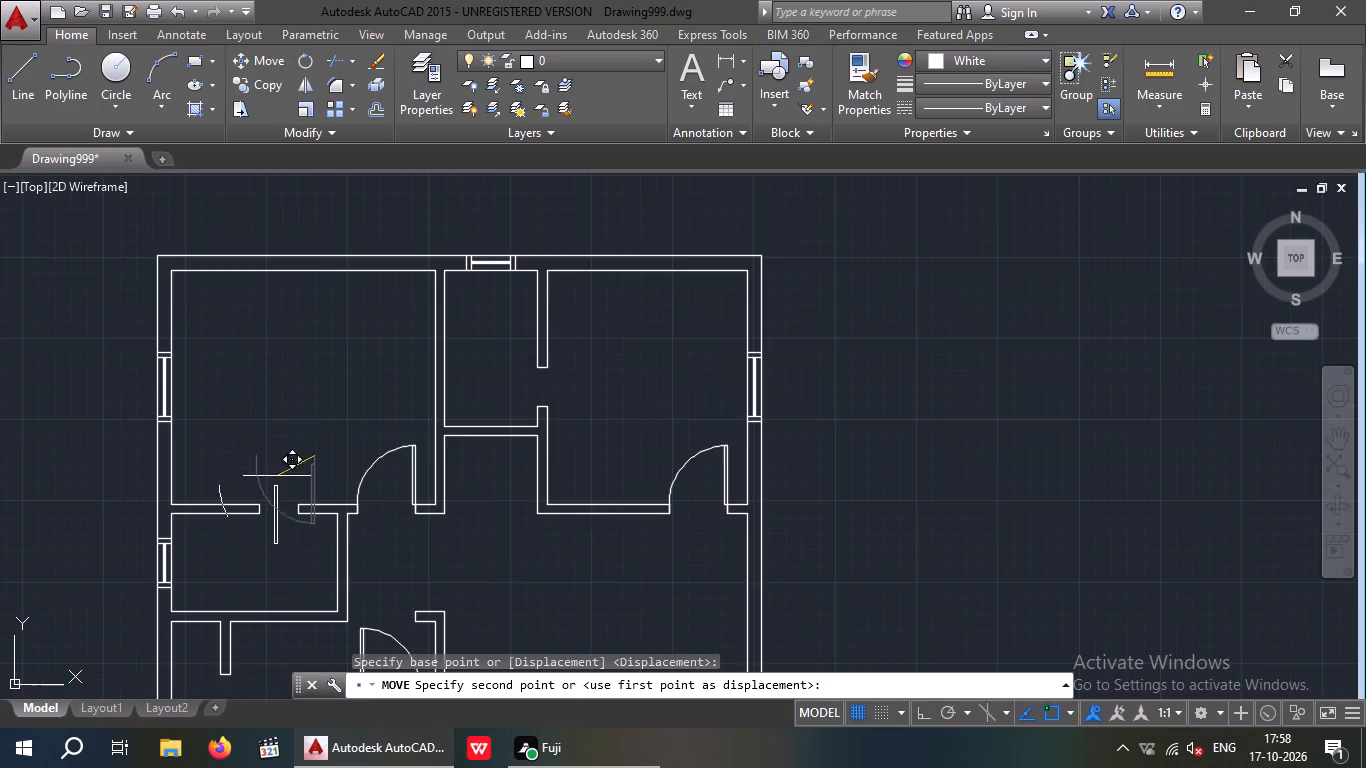
{"action": "scroll", "coordinate": [298, 514], "scroll_direction": "up", "scroll_amount": 3}
{"action": "left_click", "coordinate": [292, 483]}
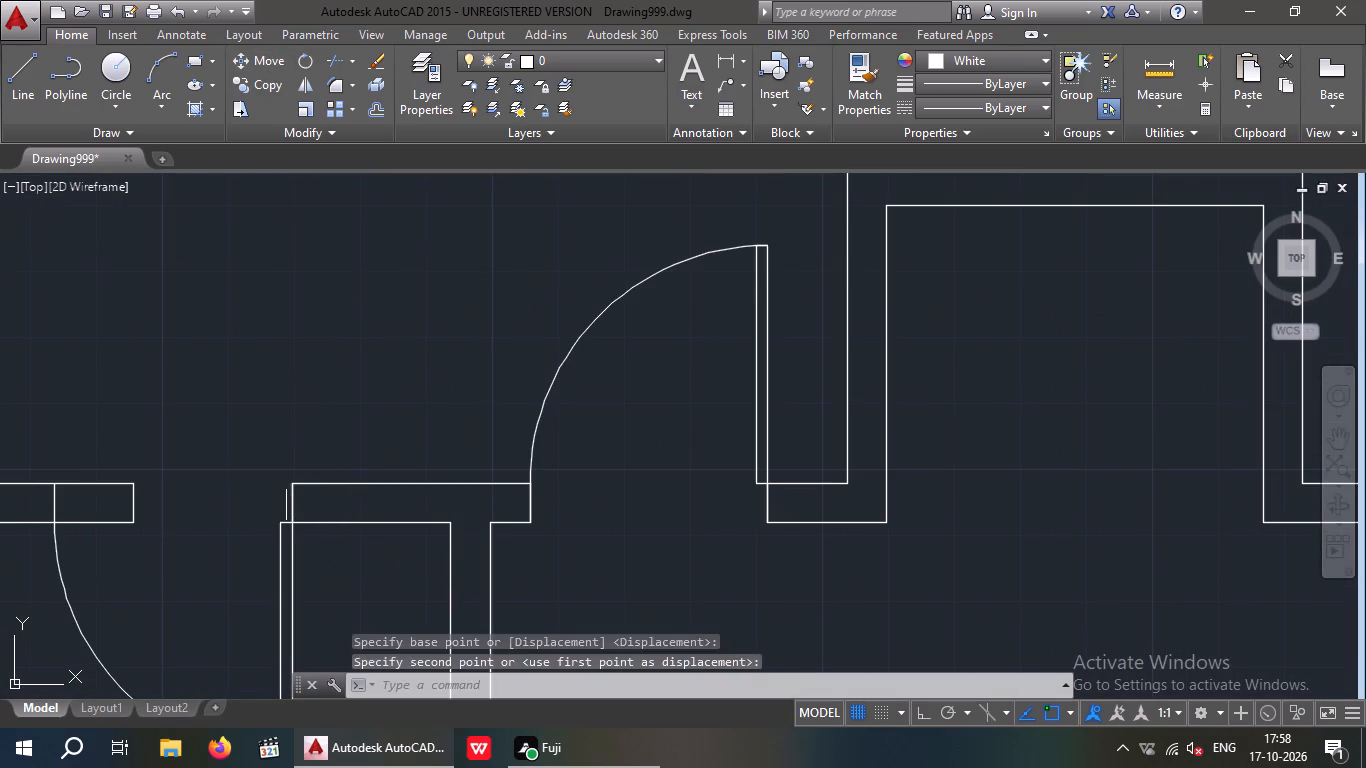
Shorten the northwest room's narrow door so its swing ends at the opening's west jamb corner.
{"action": "key", "text": "Escape"}
{"action": "middle_click_drag", "start_coordinate": [208, 520], "coordinate": [282, 388]}
{"action": "scroll", "coordinate": [297, 379], "scroll_direction": "down", "scroll_amount": 1}
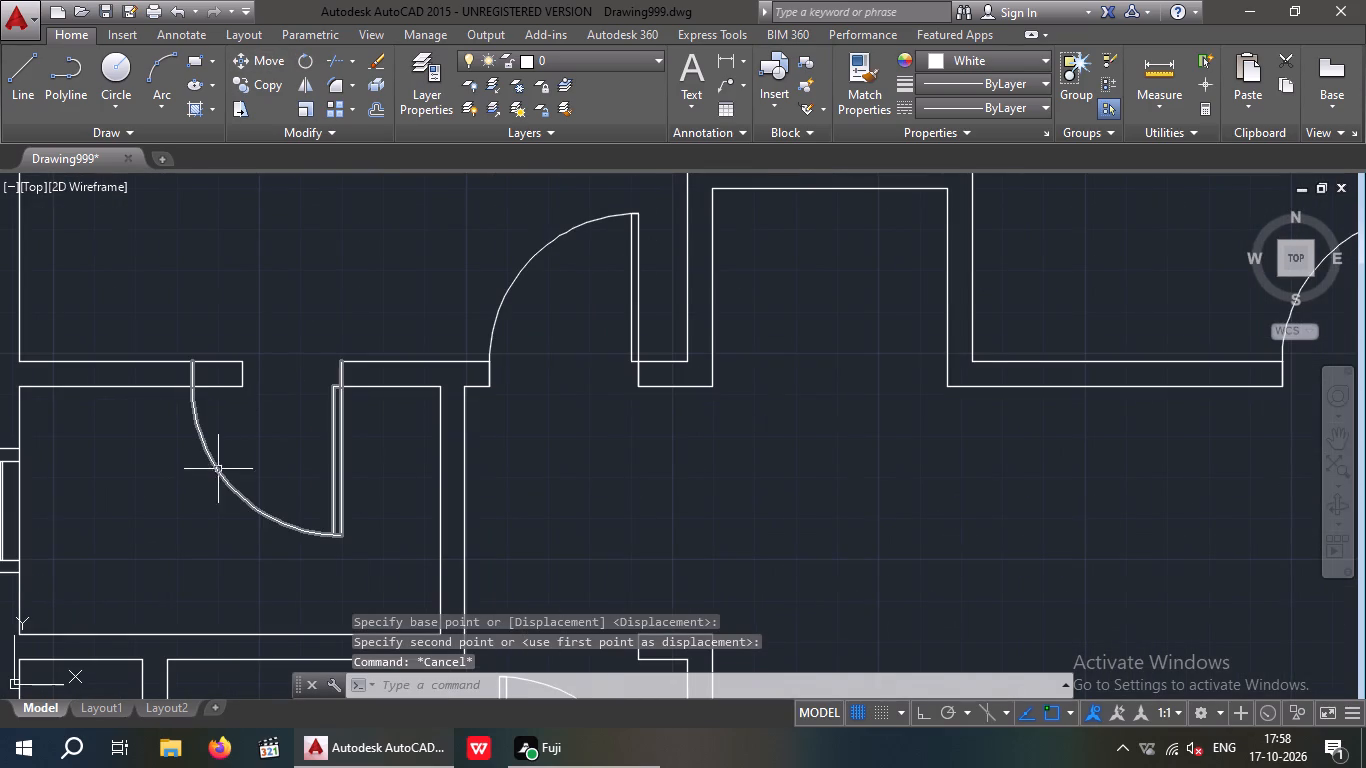
{"action": "left_click", "coordinate": [214, 471]}
{"action": "left_click_drag", "start_coordinate": [195, 389], "coordinate": [217, 394]}
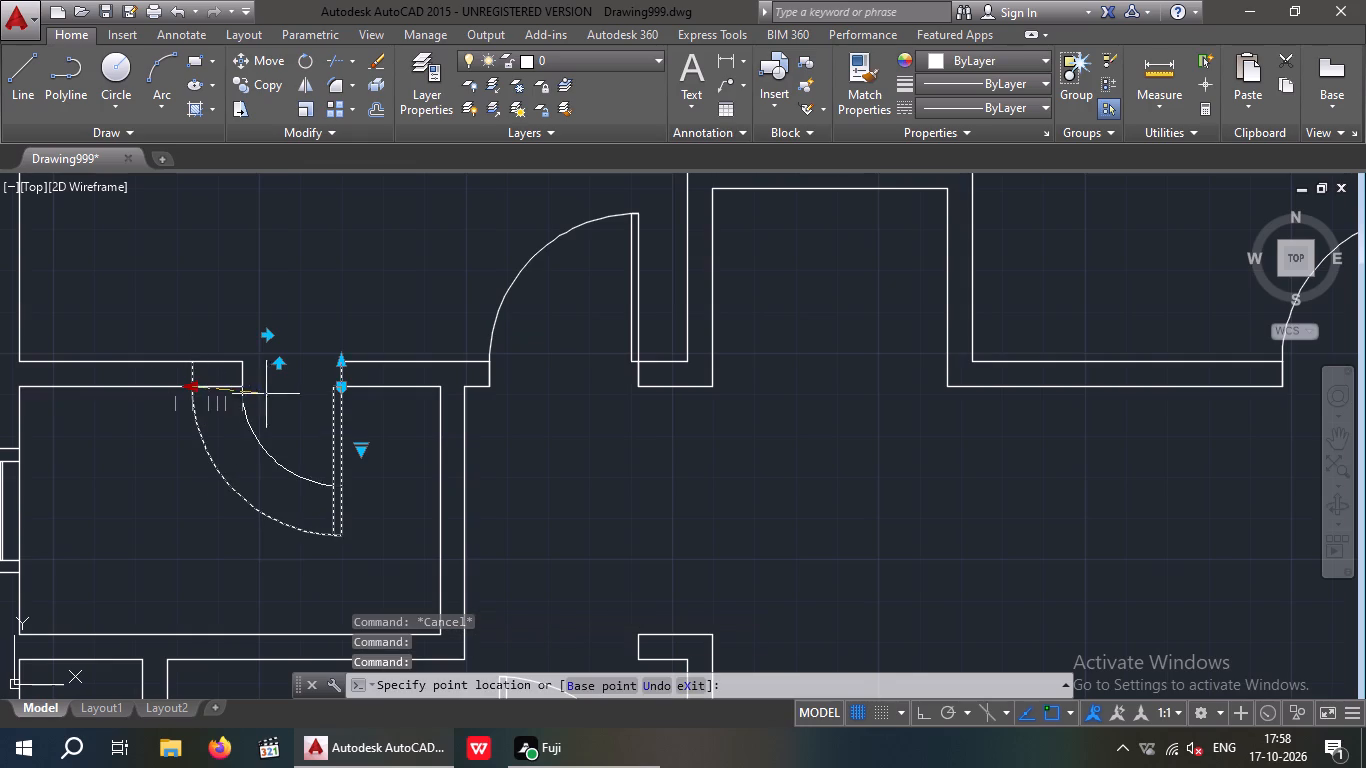
{"action": "left_click", "coordinate": [244, 388]}
{"action": "key", "text": "Escape"}
Flip the west room's door to hinge east and swing south, and move it onto the north corner of its opening's east jamb.
{"action": "scroll", "coordinate": [262, 379], "scroll_direction": "down", "scroll_amount": 3}
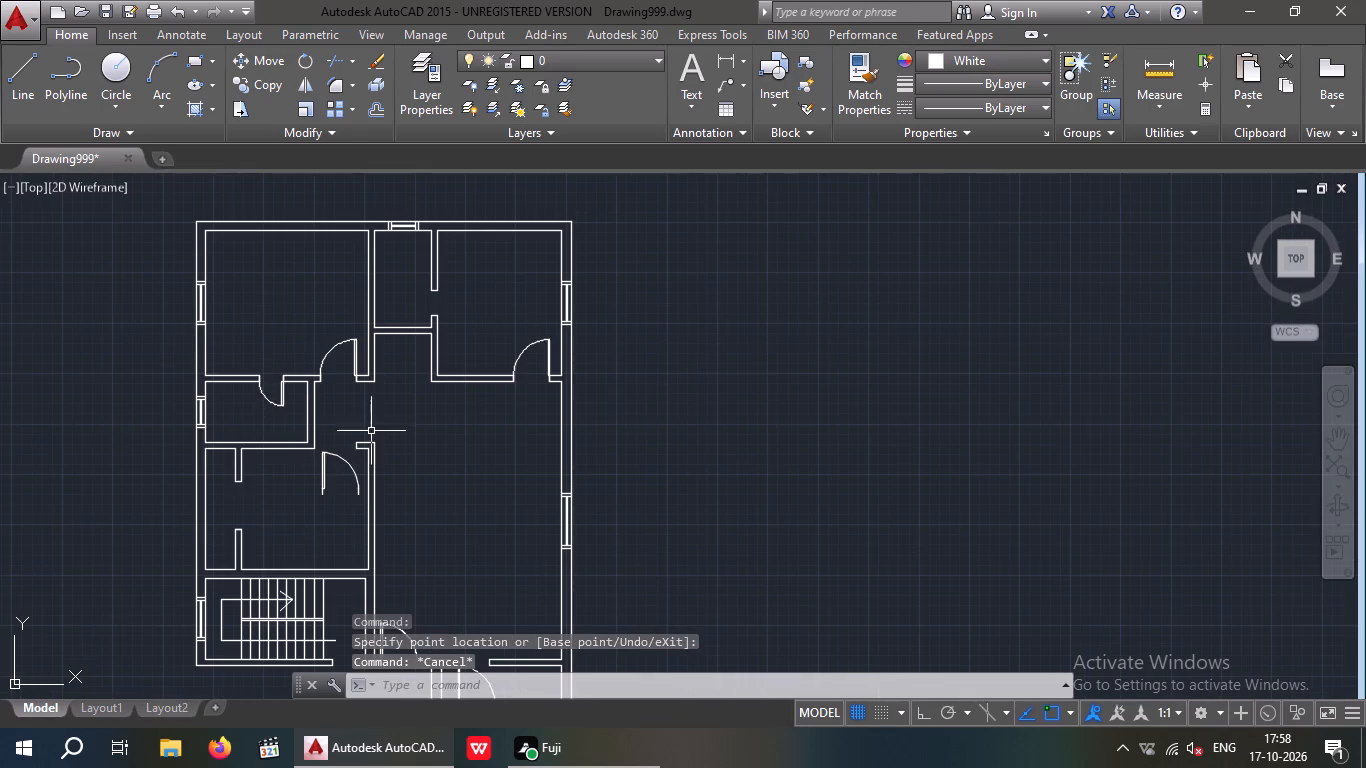
{"action": "middle_click", "coordinate": [384, 362]}
{"action": "scroll", "coordinate": [329, 468], "scroll_direction": "up", "scroll_amount": 2}
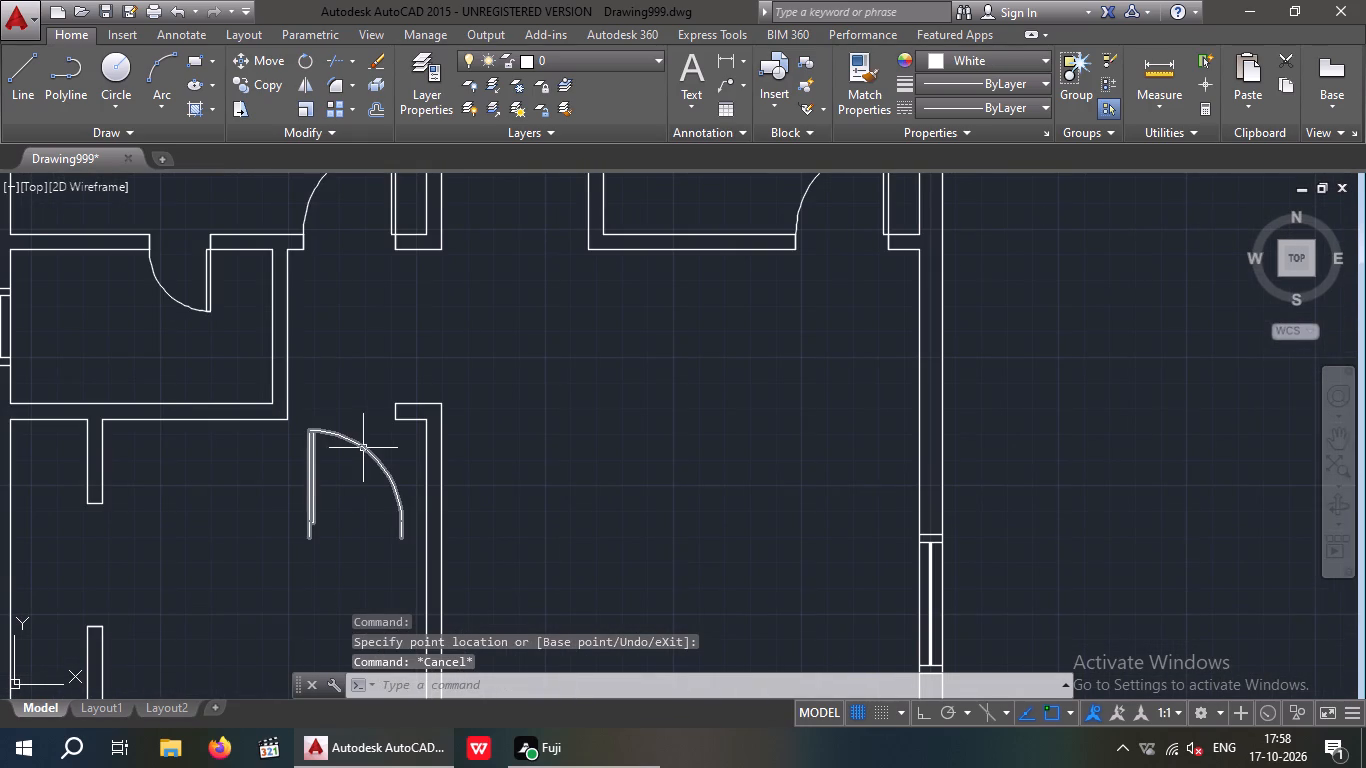
{"action": "left_click", "coordinate": [363, 447]}
{"action": "left_click", "coordinate": [355, 553]}
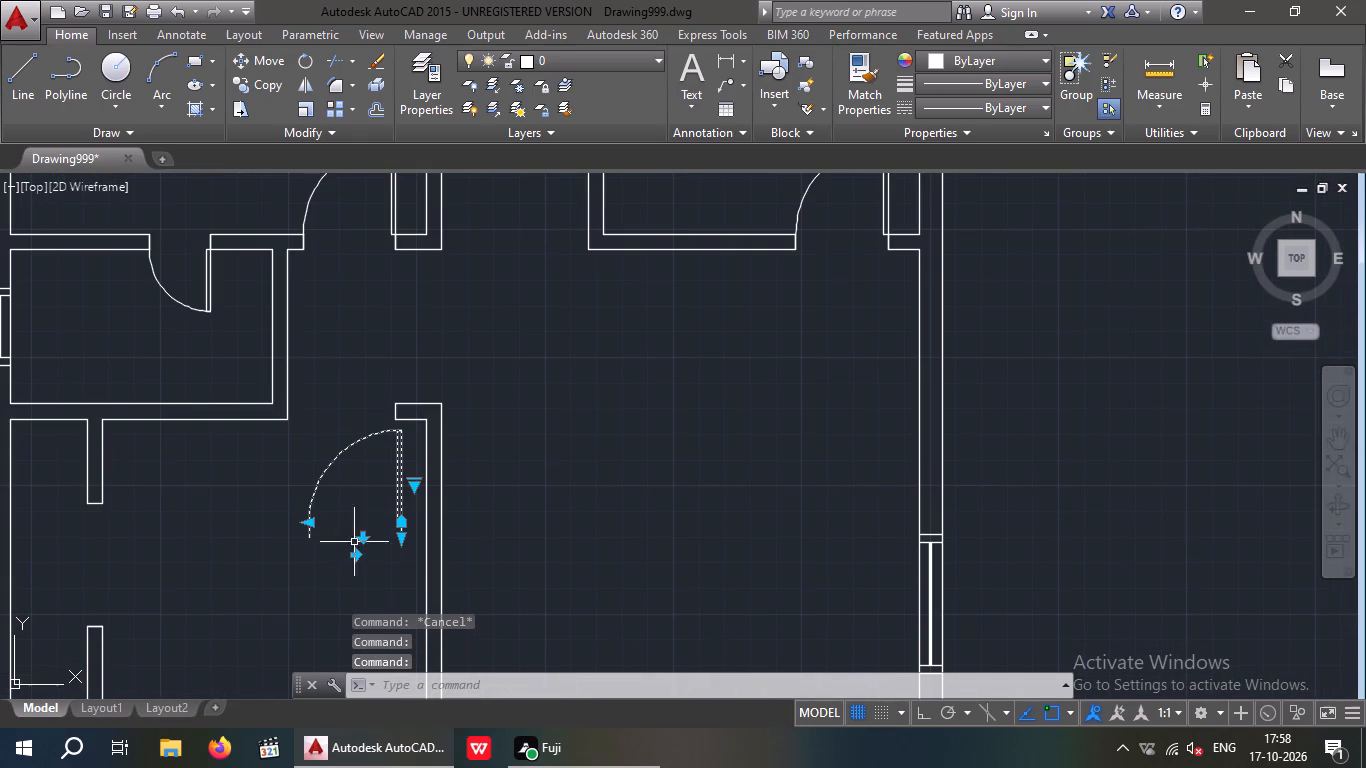
{"action": "left_click", "coordinate": [363, 536]}
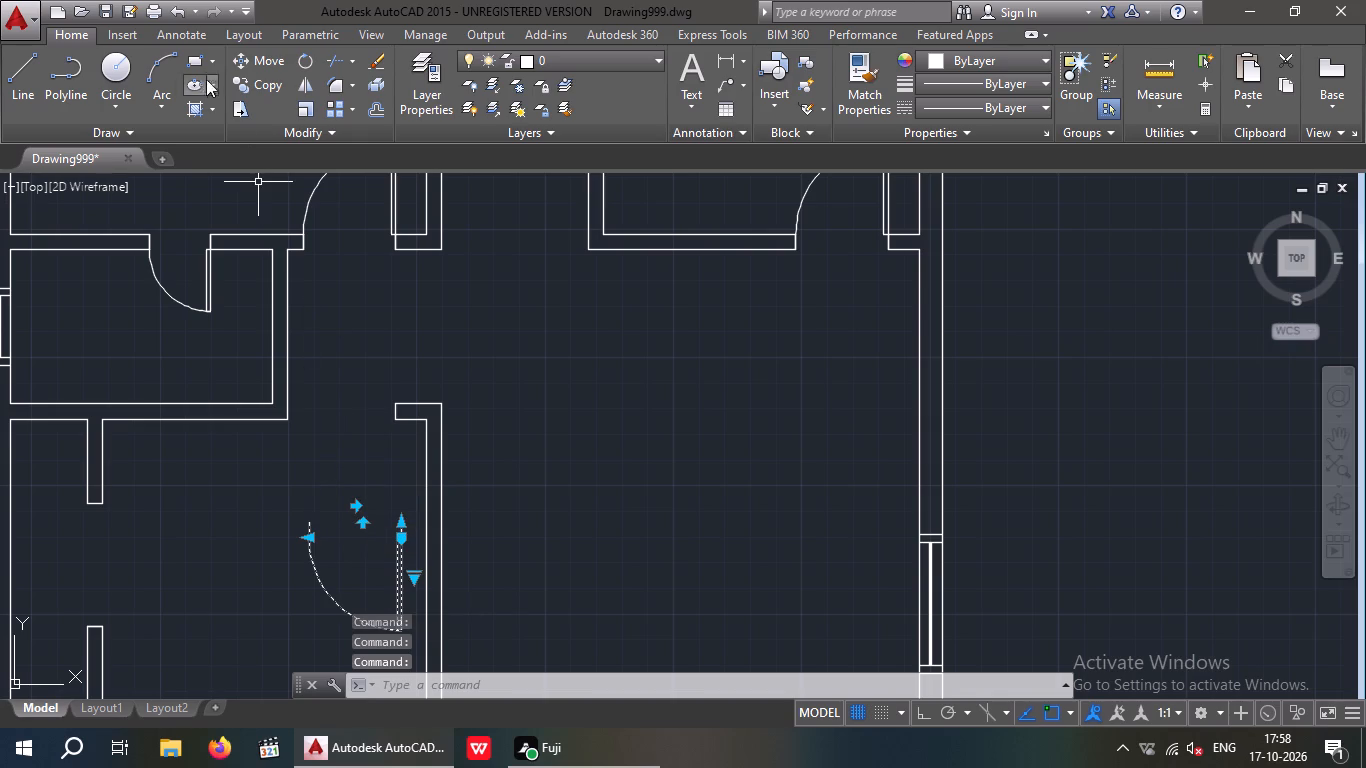
{"action": "left_click", "coordinate": [264, 61]}
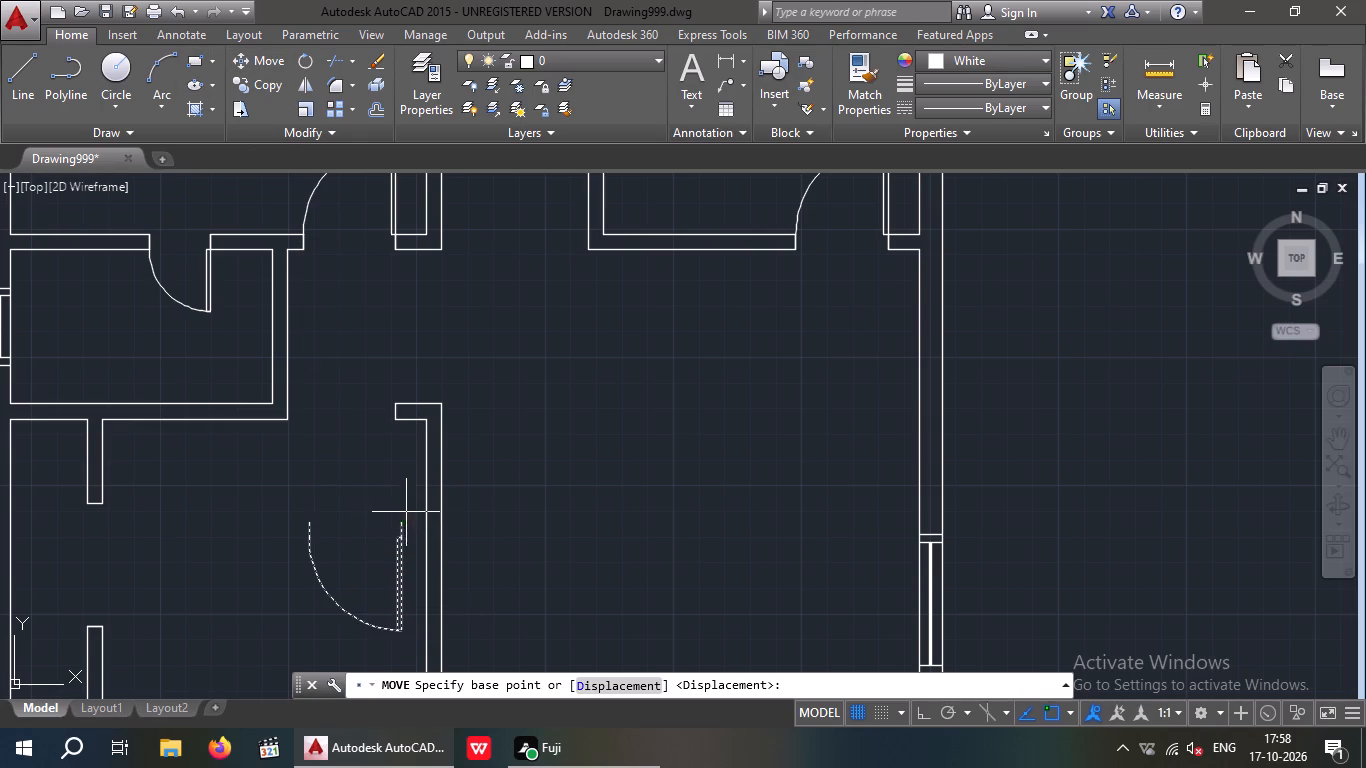
{"action": "left_click_drag", "start_coordinate": [398, 523], "coordinate": [391, 511]}
{"action": "scroll", "coordinate": [381, 381], "scroll_direction": "up", "scroll_amount": 3}
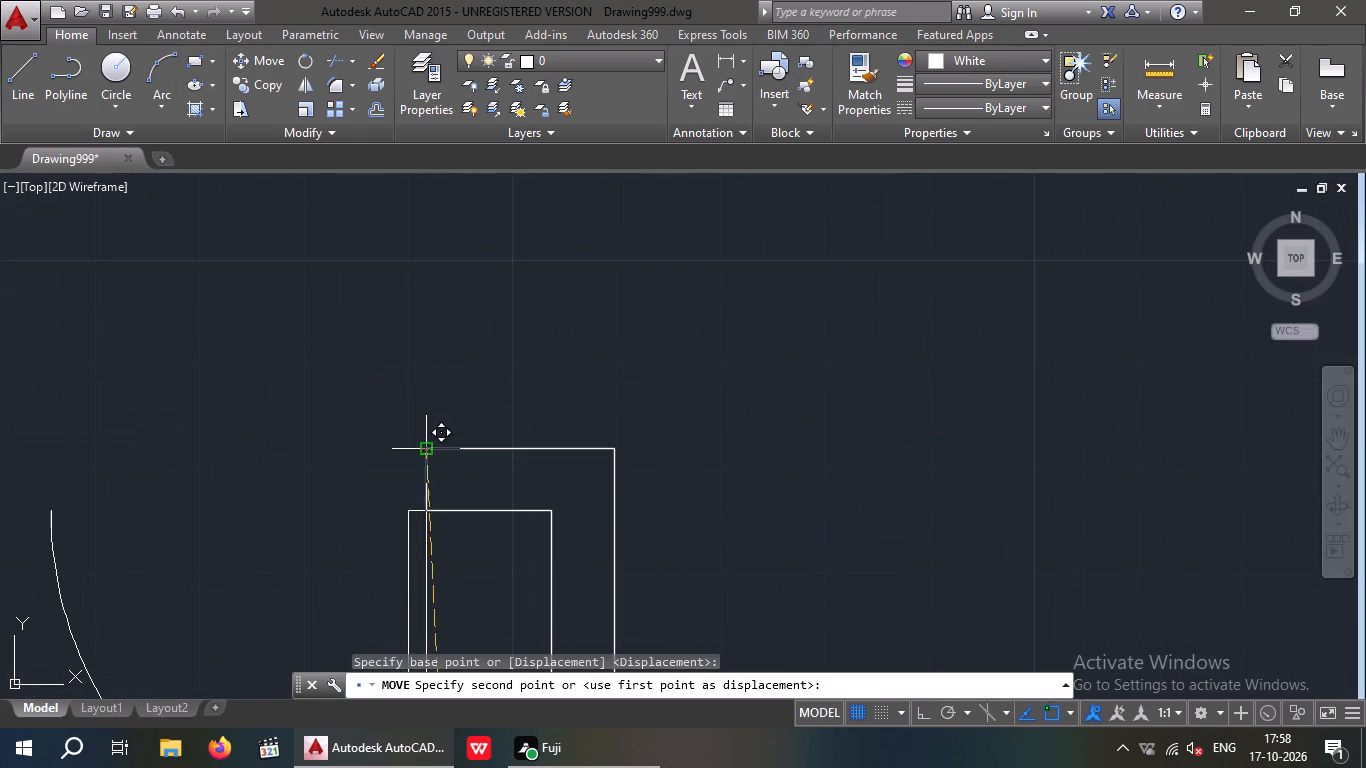
{"action": "left_click", "coordinate": [426, 451]}
Stretch the west room's door width to the wall corner on the west side of its opening.
{"action": "scroll", "coordinate": [421, 336], "scroll_direction": "down", "scroll_amount": 4}
{"action": "left_click", "coordinate": [365, 378]}
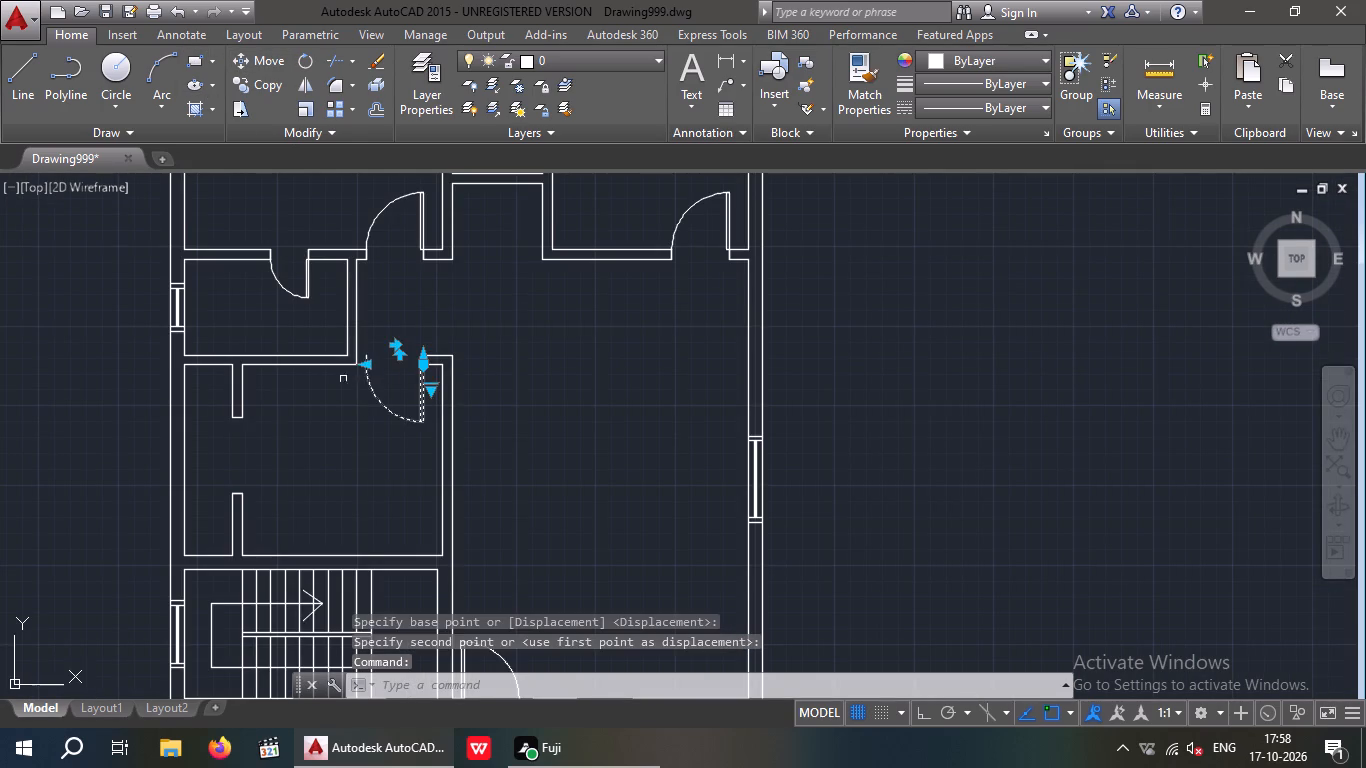
{"action": "scroll", "coordinate": [360, 370], "scroll_direction": "up", "scroll_amount": 3}
{"action": "left_click_drag", "start_coordinate": [382, 351], "coordinate": [360, 363]}
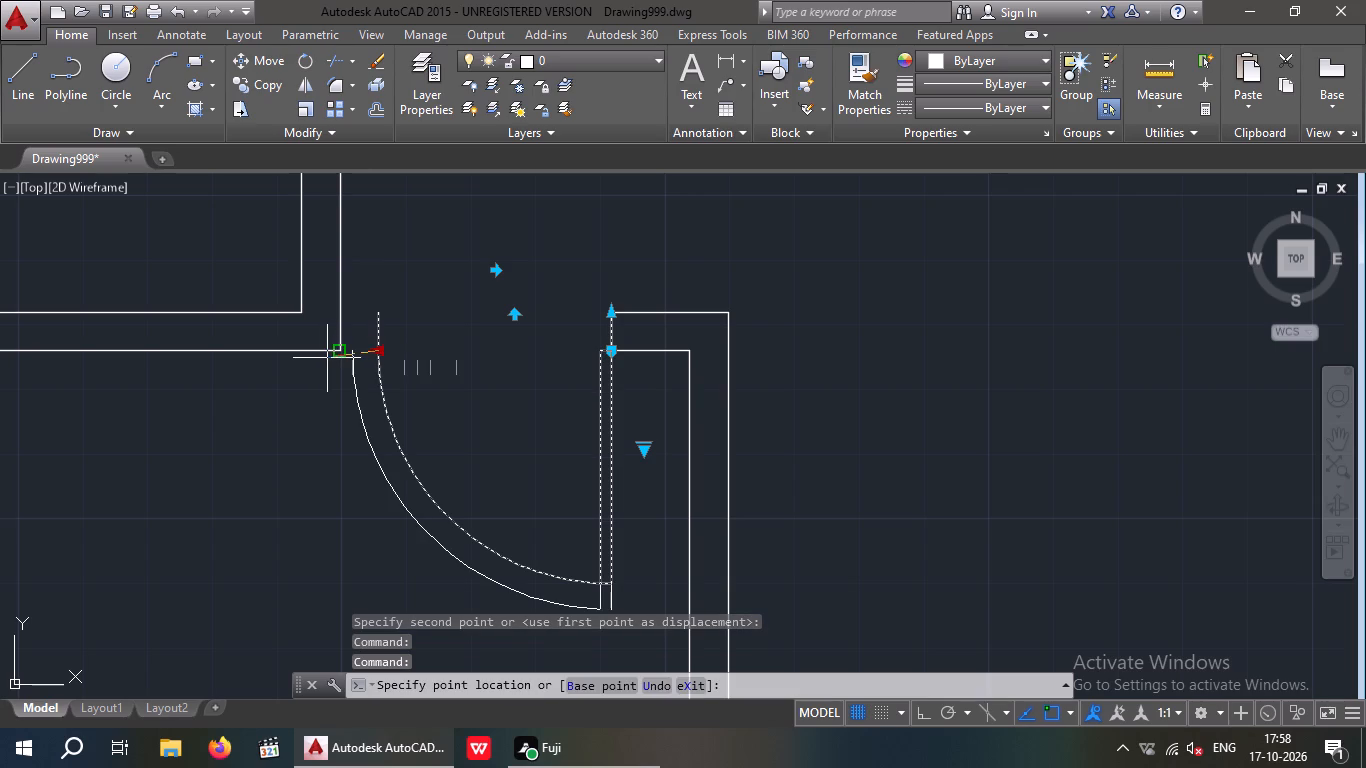
{"action": "left_click", "coordinate": [327, 358]}
{"action": "scroll", "coordinate": [355, 352], "scroll_direction": "down", "scroll_amount": 3}
{"action": "key", "text": "Escape"}
Flip the south room's door to swing south and move it by its hinge-side endpoint onto the opening's west jamb corner.
{"action": "scroll", "coordinate": [336, 379], "scroll_direction": "down", "scroll_amount": 2}
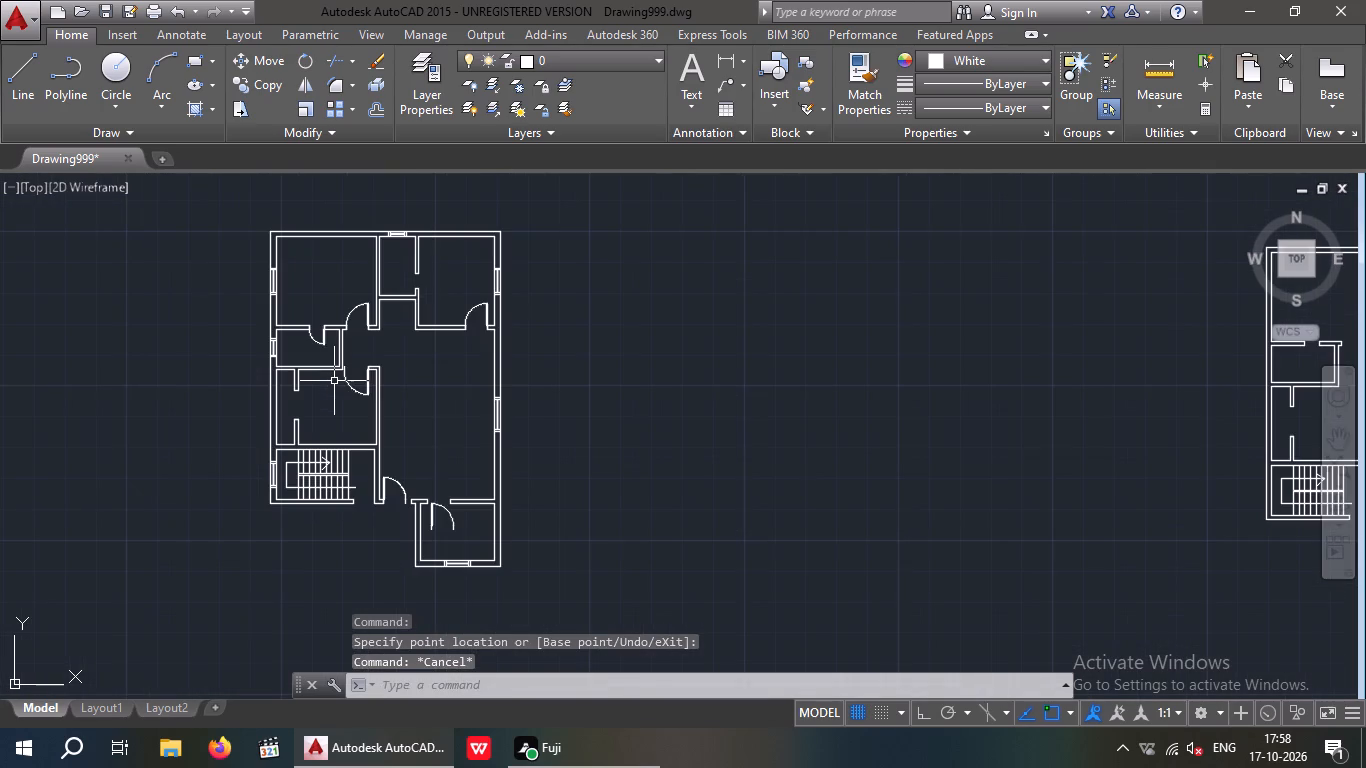
{"action": "scroll", "coordinate": [439, 566], "scroll_direction": "up", "scroll_amount": 3}
{"action": "left_click", "coordinate": [394, 400]}
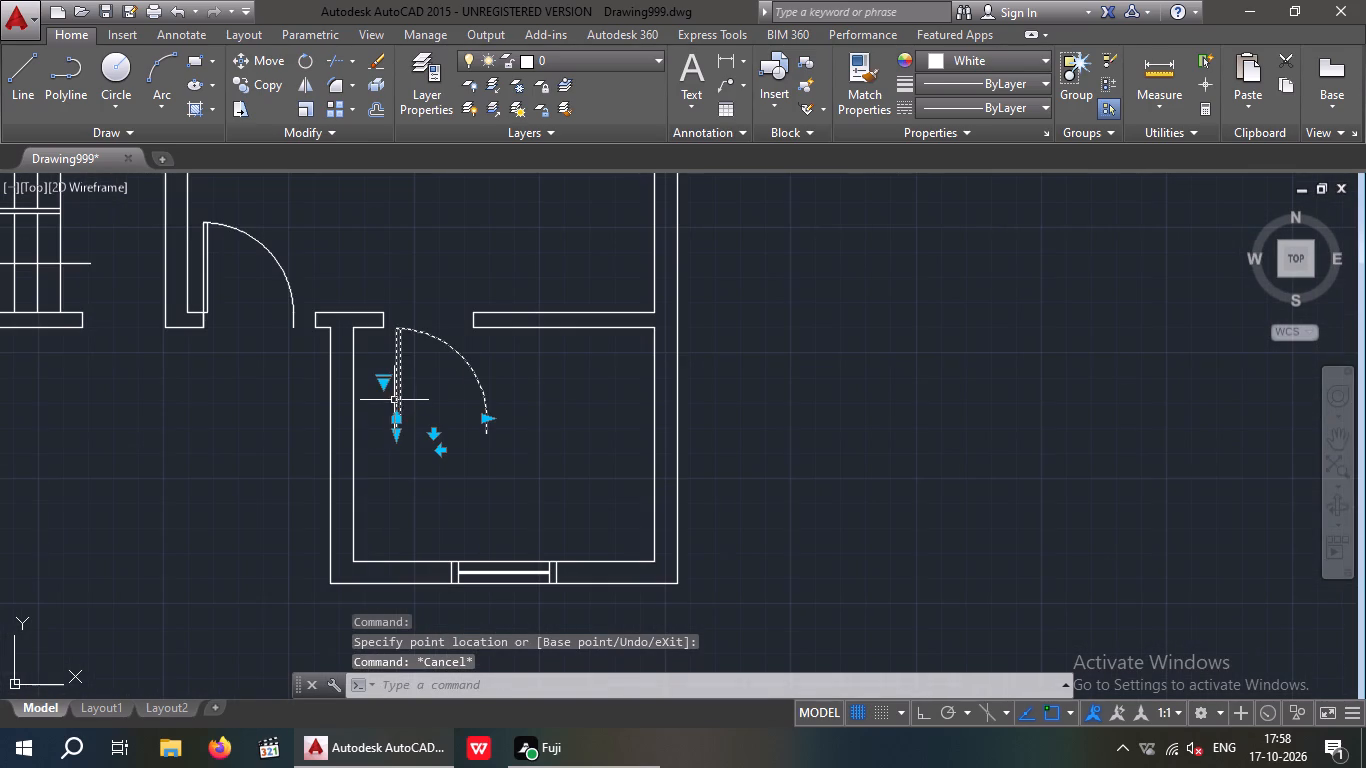
{"action": "left_click", "coordinate": [438, 434]}
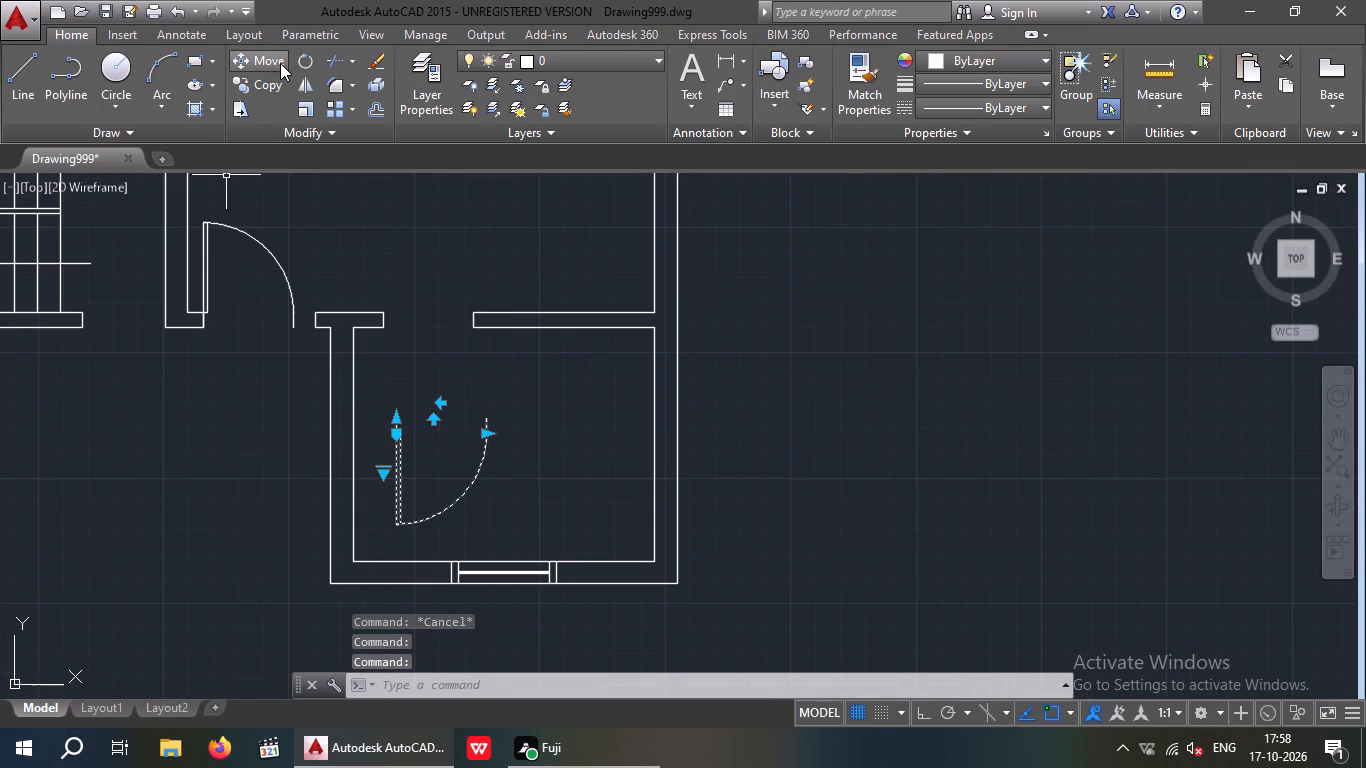
{"action": "left_click", "coordinate": [267, 62]}
{"action": "left_click_drag", "start_coordinate": [397, 415], "coordinate": [392, 404]}
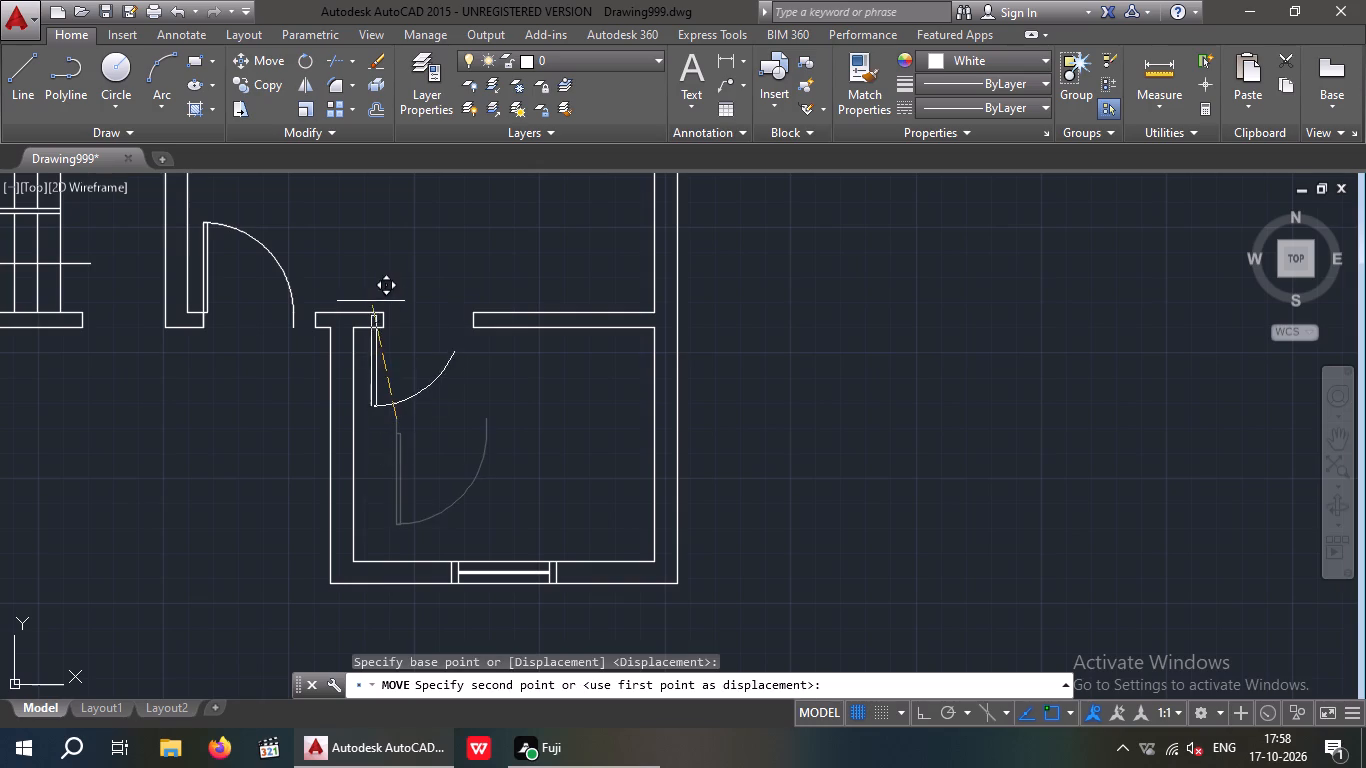
{"action": "scroll", "coordinate": [379, 311], "scroll_direction": "up", "scroll_amount": 4}
{"action": "left_click", "coordinate": [400, 327]}
Copy the D1 door from the reference plan's BATH / WC to just east of the opening in the small north-middle room's east wall.
{"action": "scroll", "coordinate": [424, 325], "scroll_direction": "down", "scroll_amount": 6}
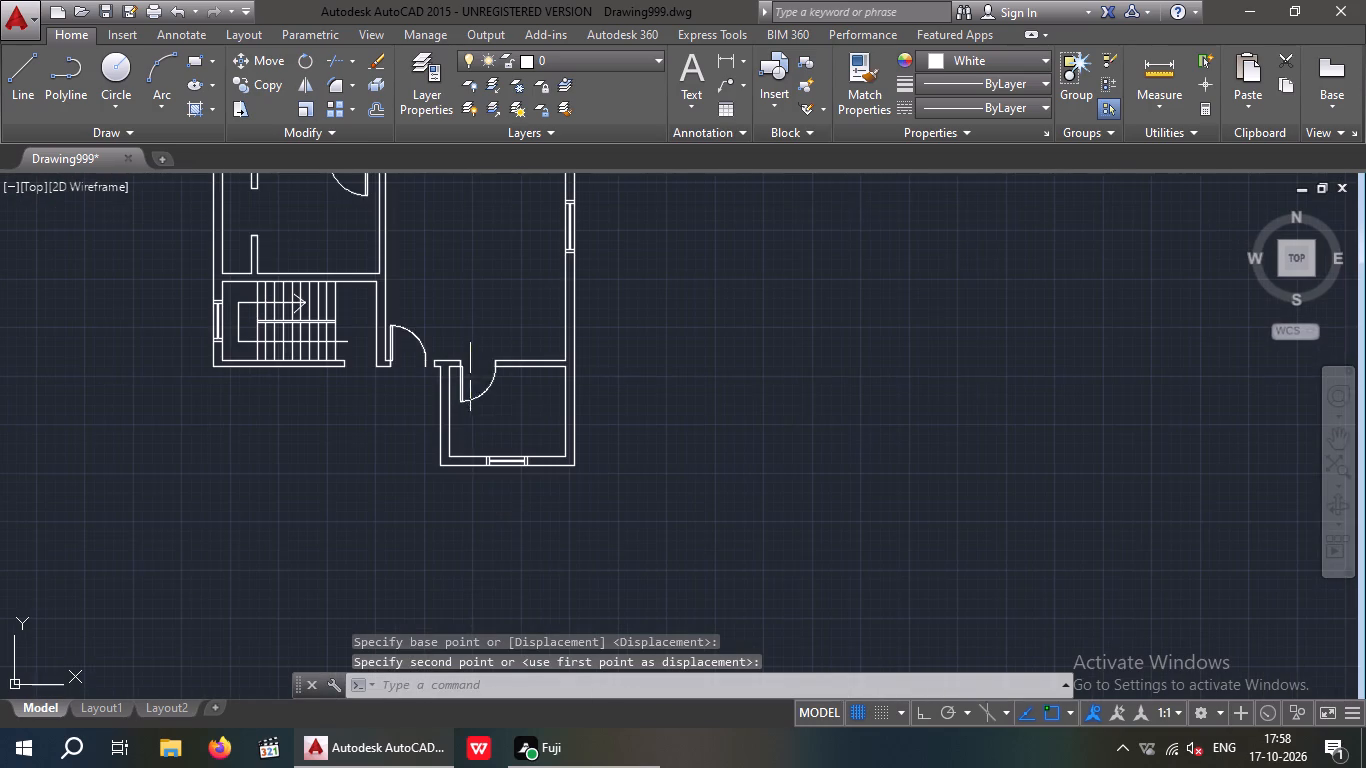
{"action": "middle_click_drag", "start_coordinate": [539, 413], "coordinate": [538, 426]}
{"action": "scroll", "coordinate": [539, 424], "scroll_direction": "down", "scroll_amount": 2}
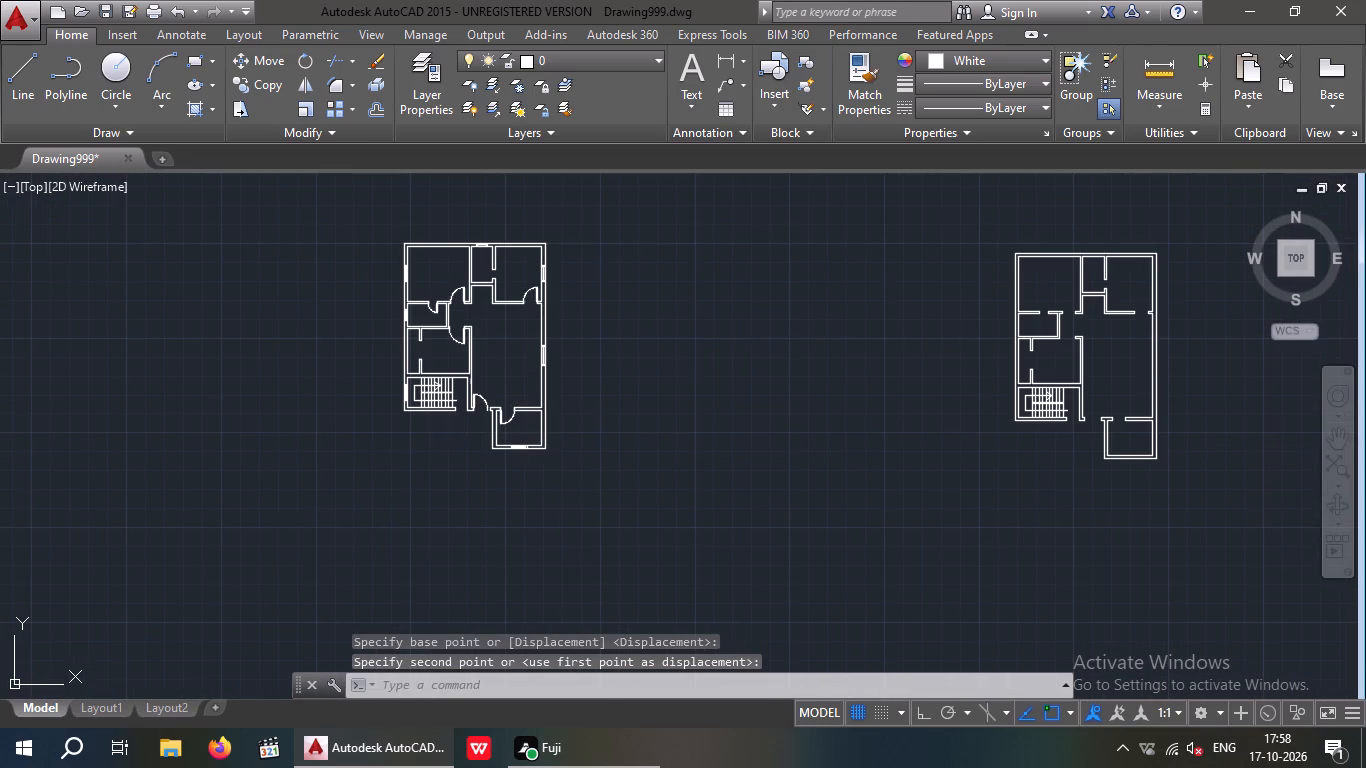
{"action": "middle_click_drag", "start_coordinate": [410, 333], "coordinate": [468, 350]}
{"action": "scroll", "coordinate": [458, 367], "scroll_direction": "down", "scroll_amount": 1}
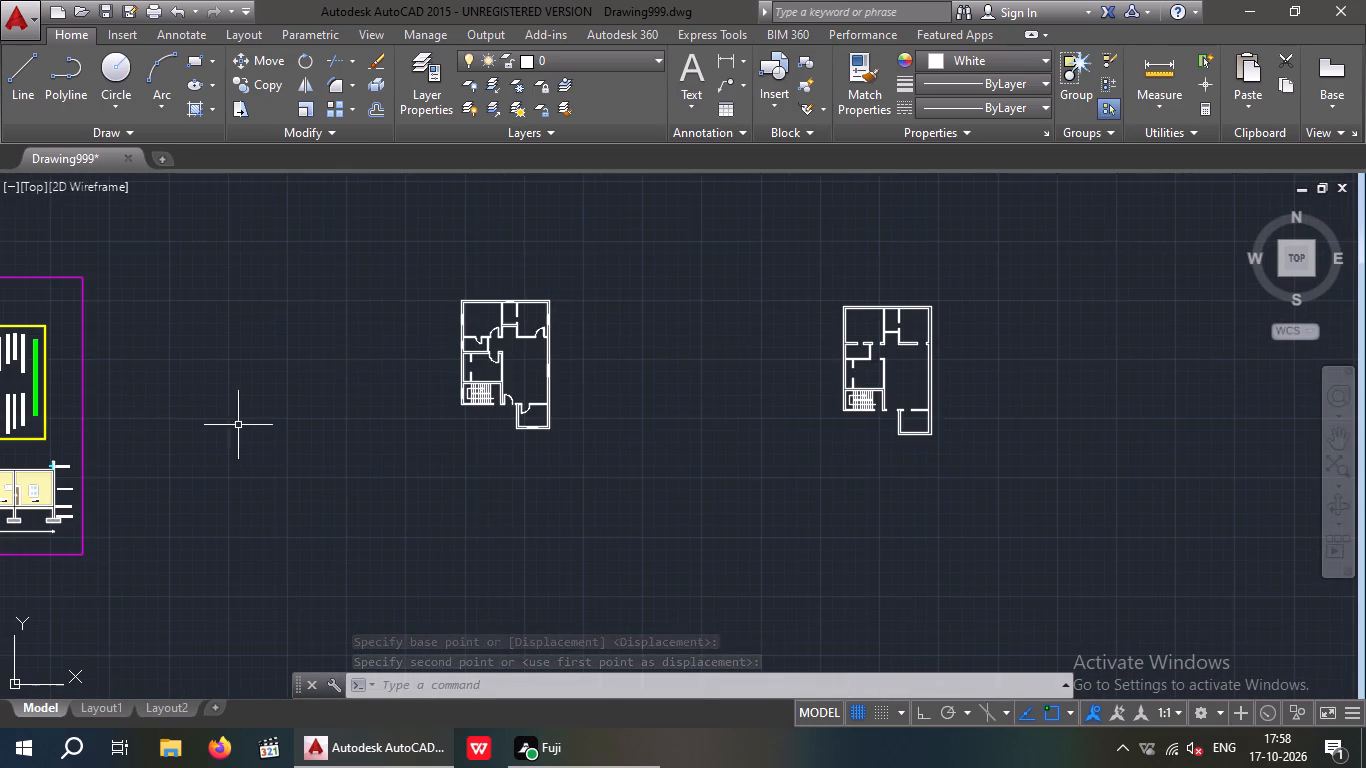
{"action": "middle_click_drag", "start_coordinate": [242, 425], "coordinate": [648, 443]}
{"action": "scroll", "coordinate": [172, 363], "scroll_direction": "up", "scroll_amount": 2}
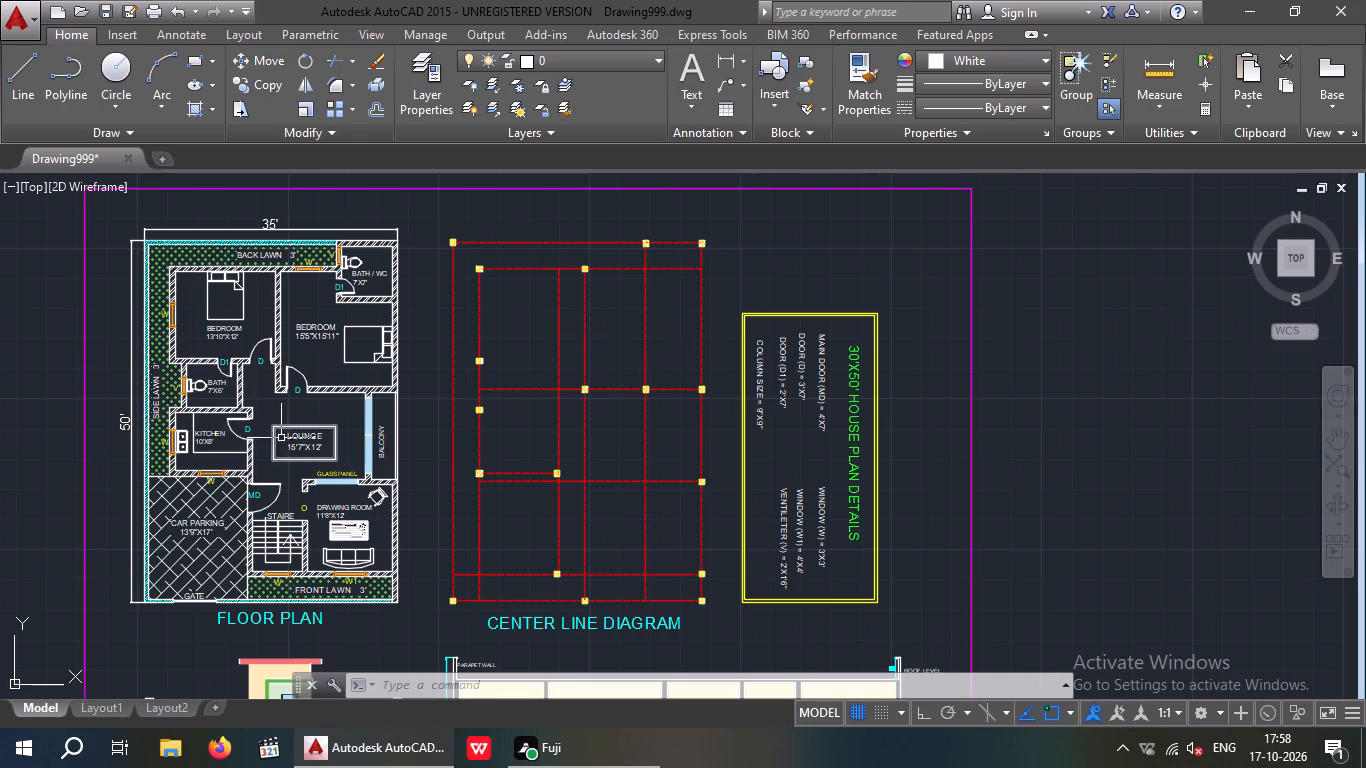
{"action": "scroll", "coordinate": [352, 280], "scroll_direction": "up", "scroll_amount": 4}
{"action": "left_click", "coordinate": [352, 358]}
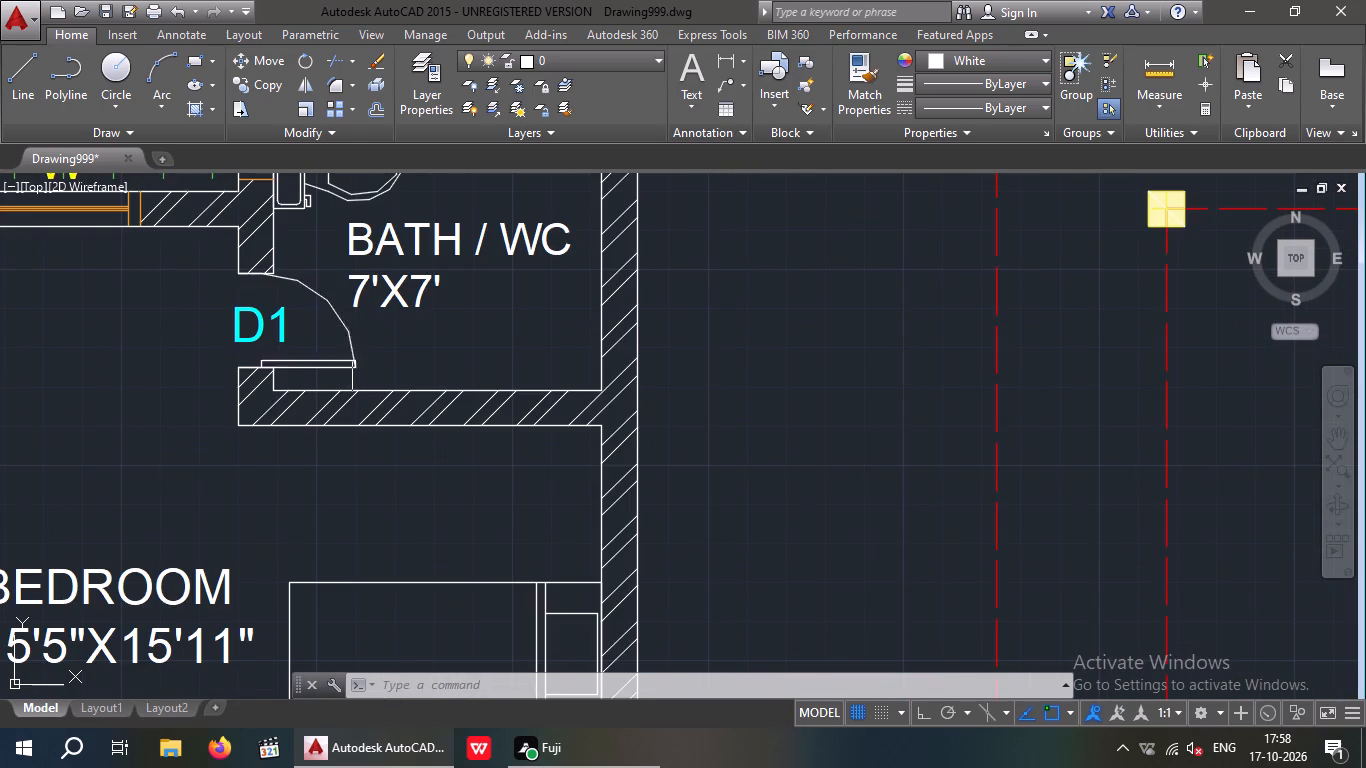
{"action": "left_click", "coordinate": [268, 81]}
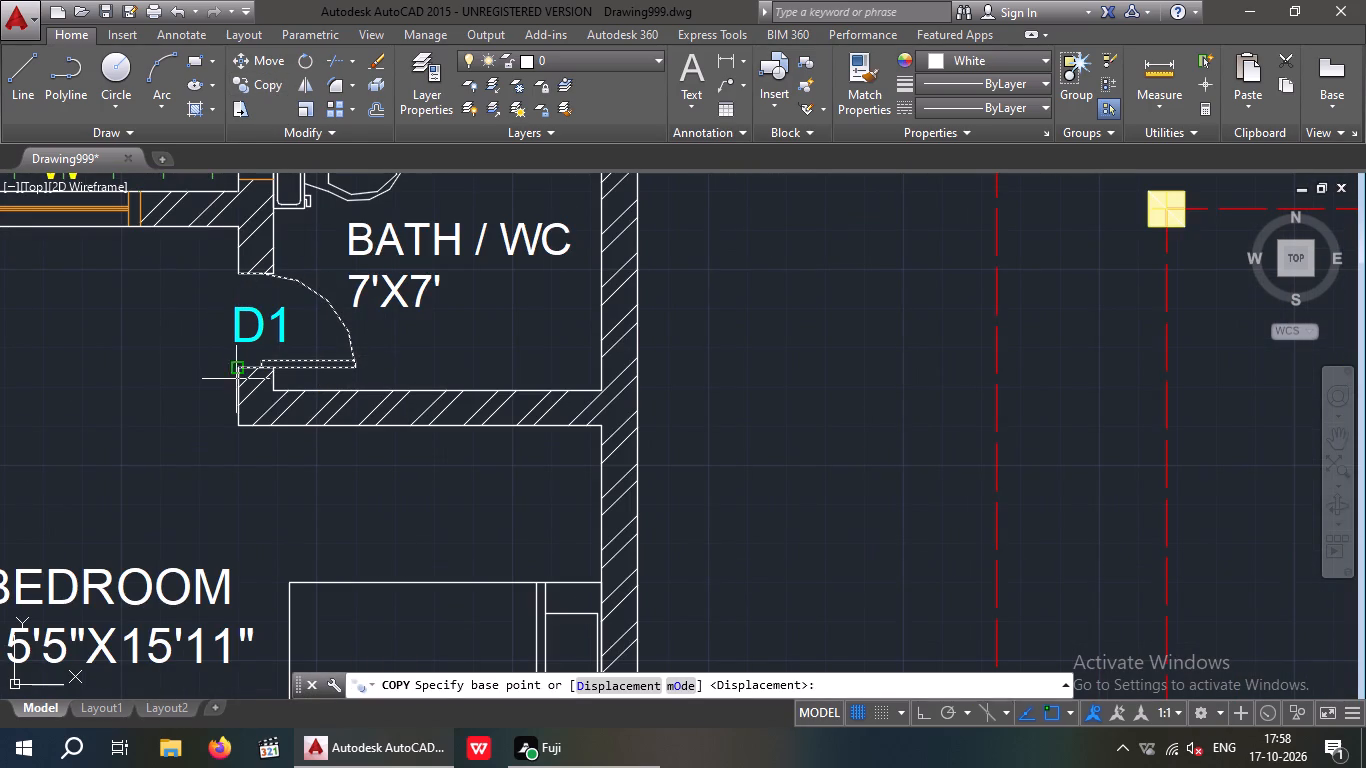
{"action": "left_click", "coordinate": [240, 362]}
{"action": "scroll", "coordinate": [235, 358], "scroll_direction": "down", "scroll_amount": 6}
{"action": "scroll", "coordinate": [409, 338], "scroll_direction": "down", "scroll_amount": 1}
{"action": "middle_click_drag", "start_coordinate": [409, 337], "coordinate": [58, 409]}
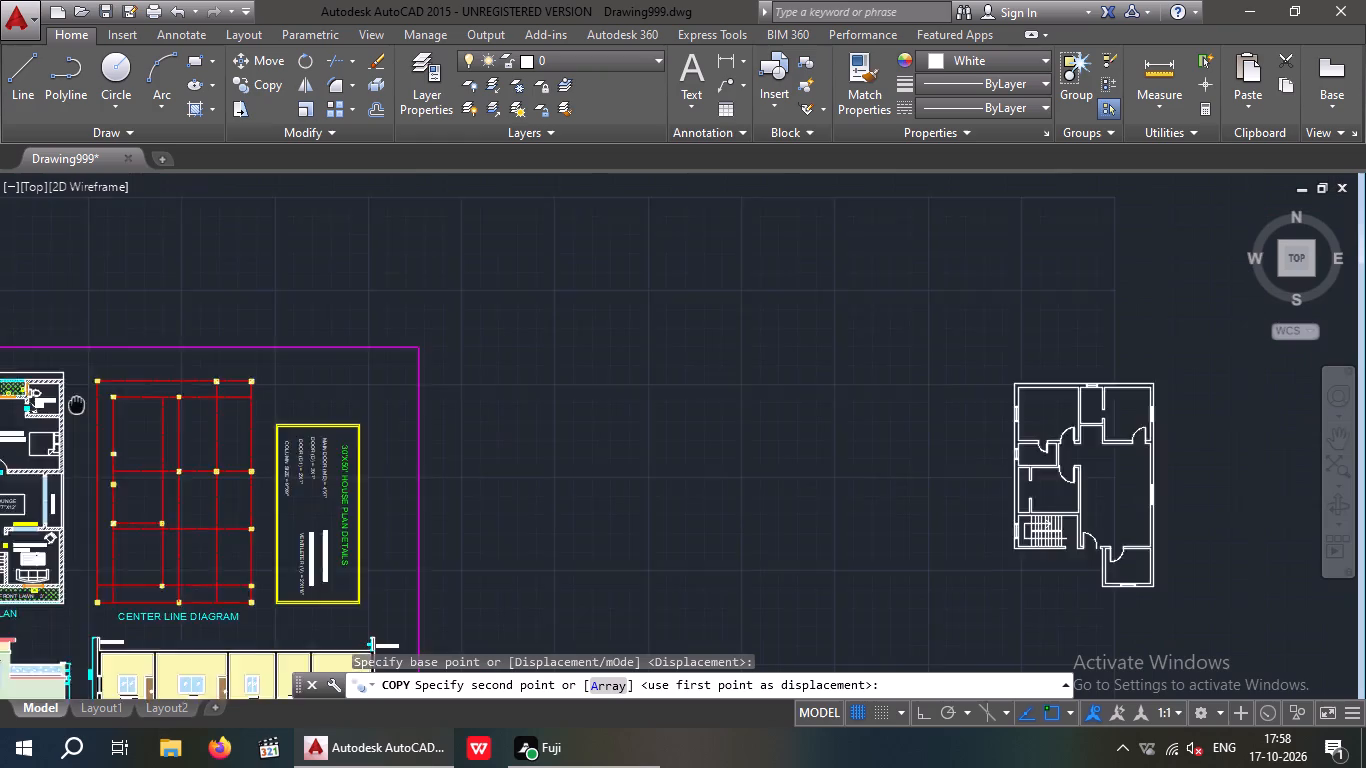
{"action": "middle_click_drag", "start_coordinate": [58, 409], "coordinate": [0, 451]}
{"action": "scroll", "coordinate": [891, 474], "scroll_direction": "up", "scroll_amount": 6}
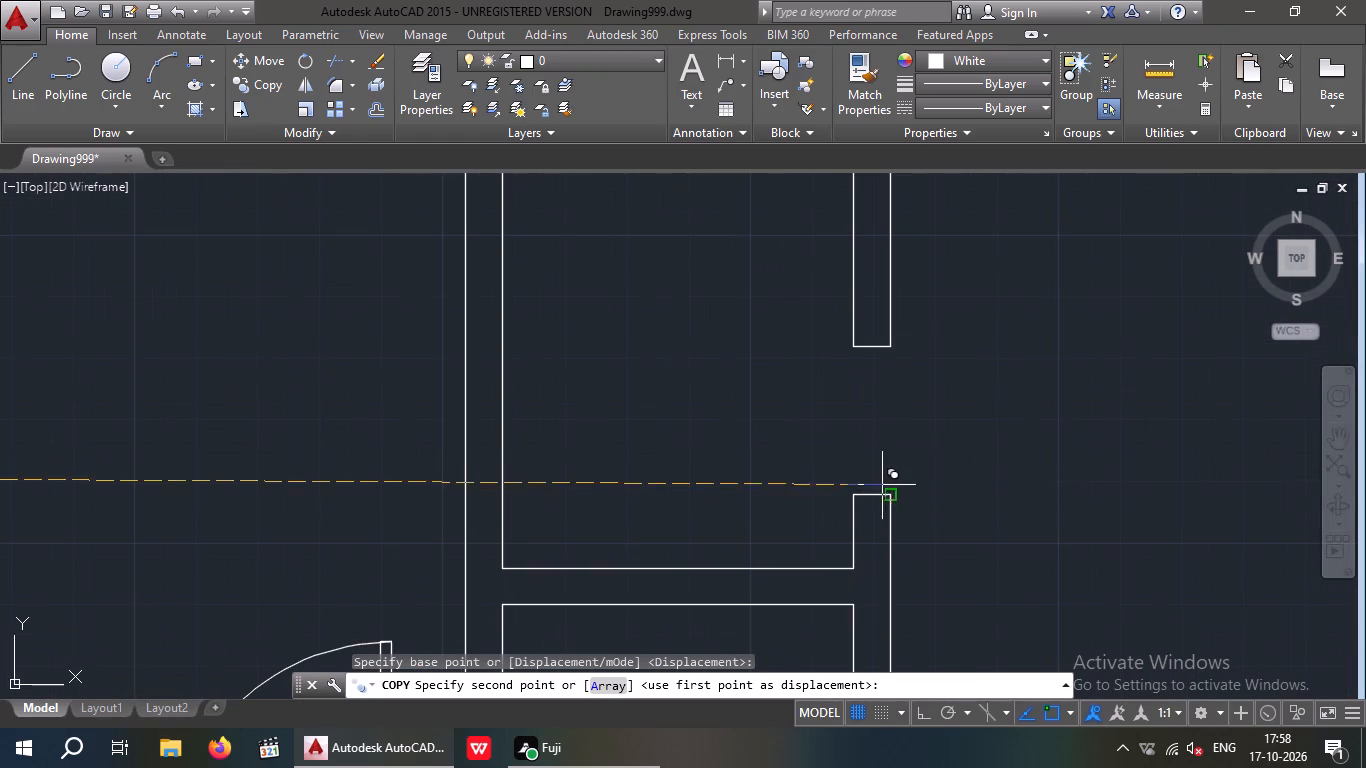
{"action": "left_click", "coordinate": [936, 472]}
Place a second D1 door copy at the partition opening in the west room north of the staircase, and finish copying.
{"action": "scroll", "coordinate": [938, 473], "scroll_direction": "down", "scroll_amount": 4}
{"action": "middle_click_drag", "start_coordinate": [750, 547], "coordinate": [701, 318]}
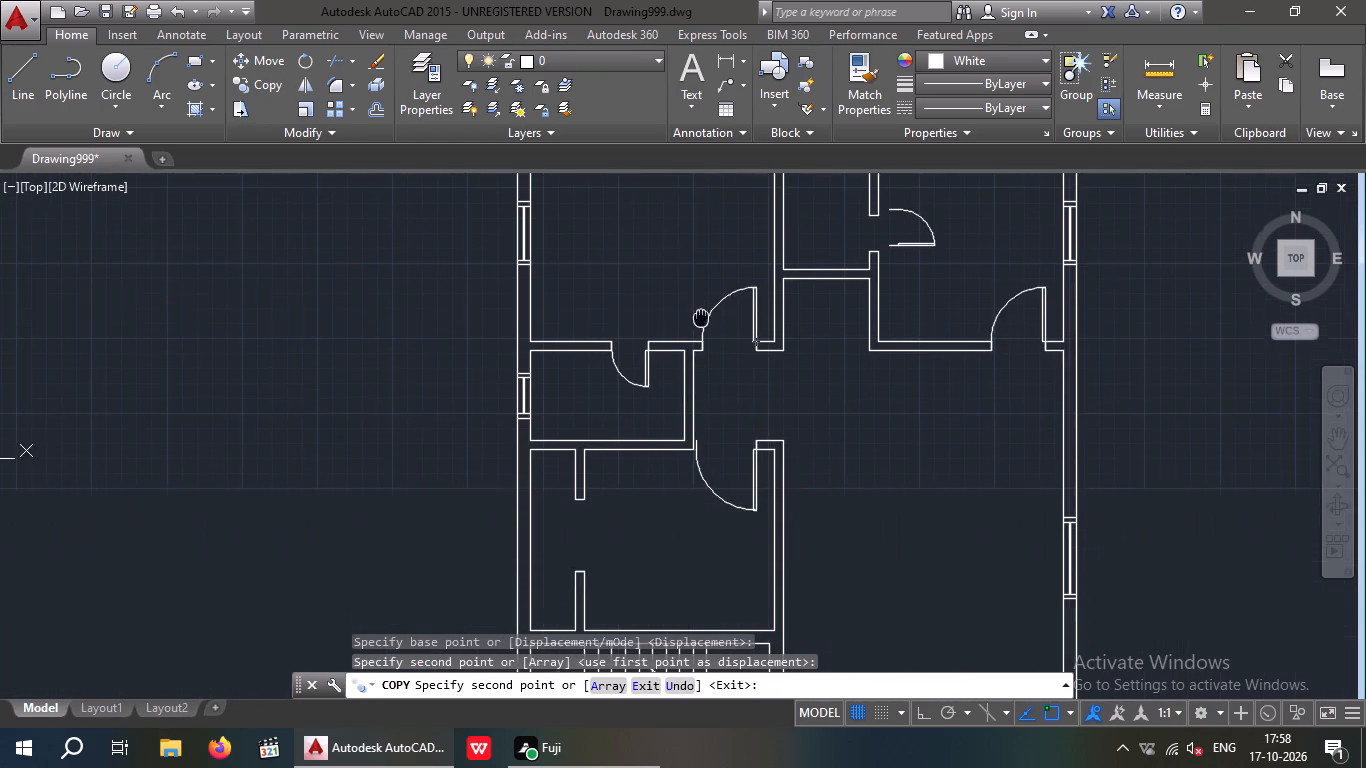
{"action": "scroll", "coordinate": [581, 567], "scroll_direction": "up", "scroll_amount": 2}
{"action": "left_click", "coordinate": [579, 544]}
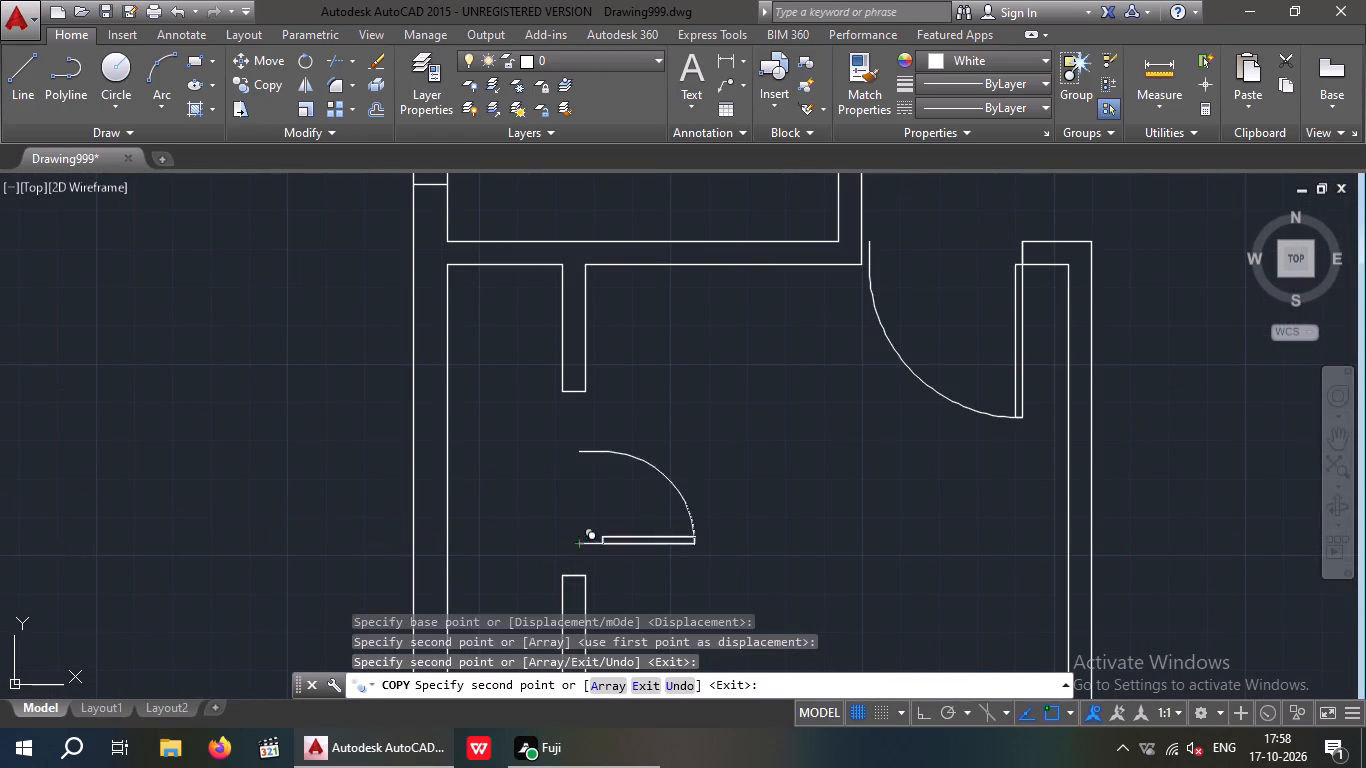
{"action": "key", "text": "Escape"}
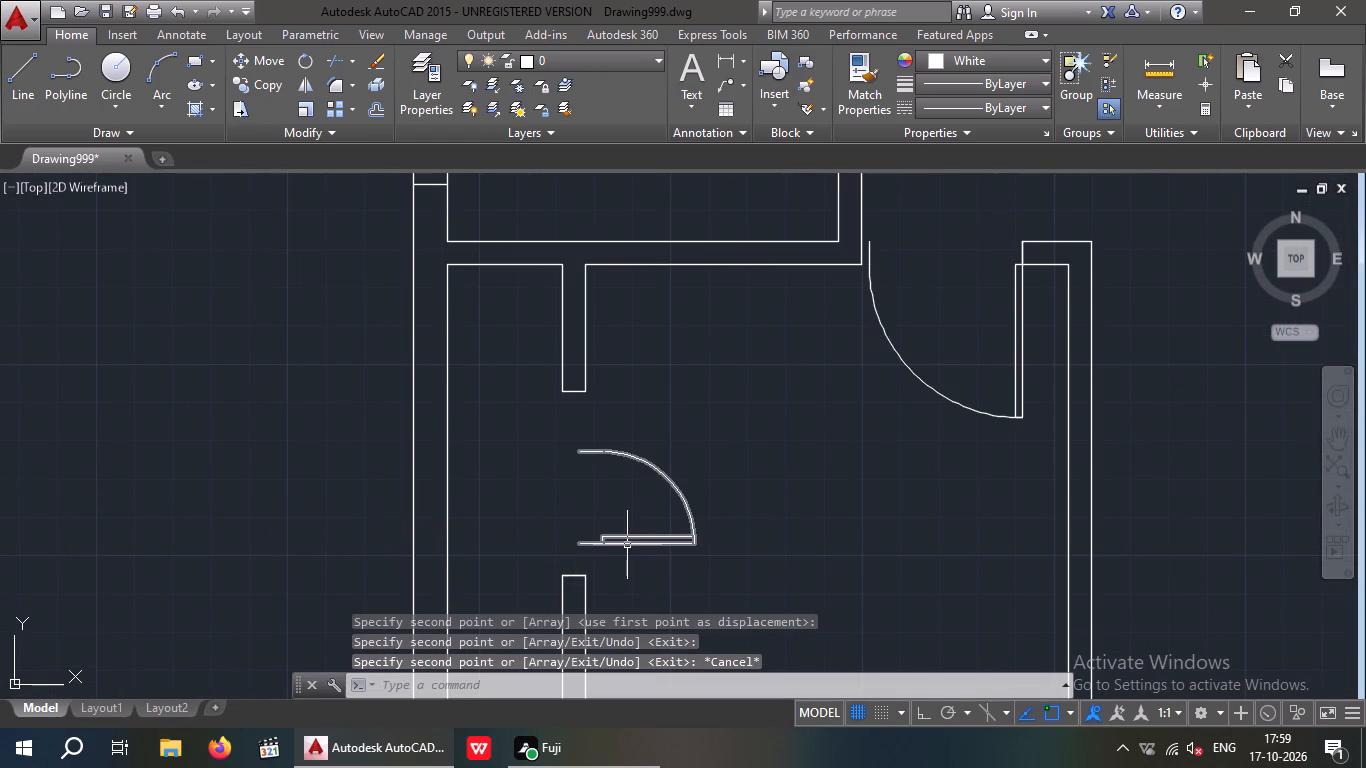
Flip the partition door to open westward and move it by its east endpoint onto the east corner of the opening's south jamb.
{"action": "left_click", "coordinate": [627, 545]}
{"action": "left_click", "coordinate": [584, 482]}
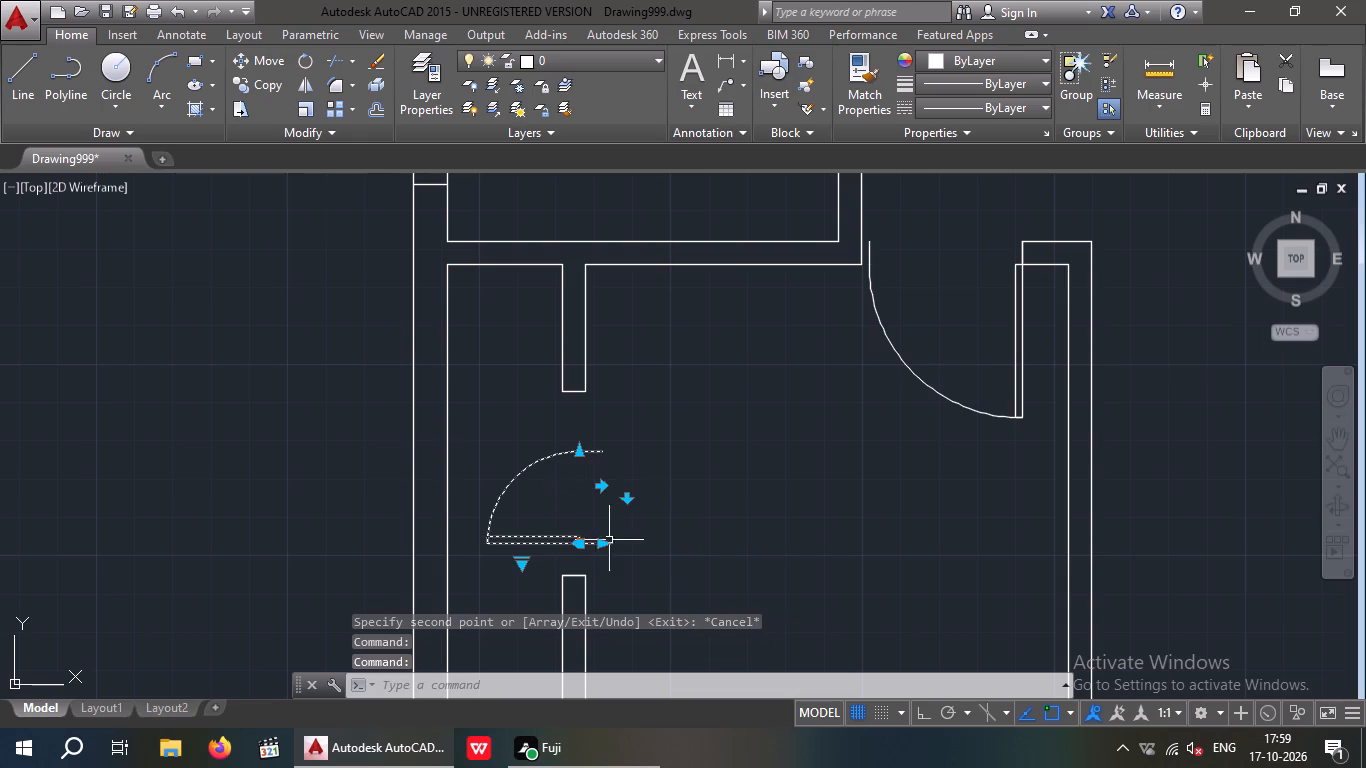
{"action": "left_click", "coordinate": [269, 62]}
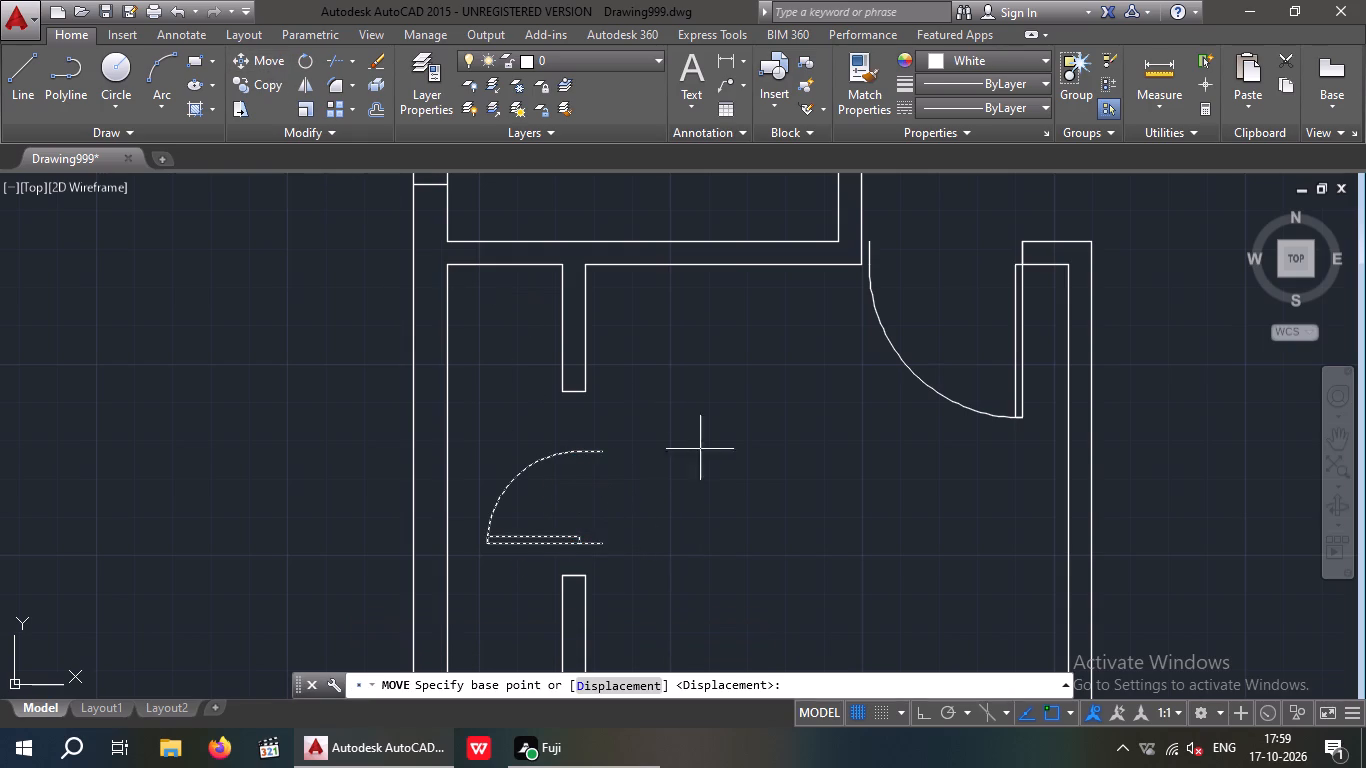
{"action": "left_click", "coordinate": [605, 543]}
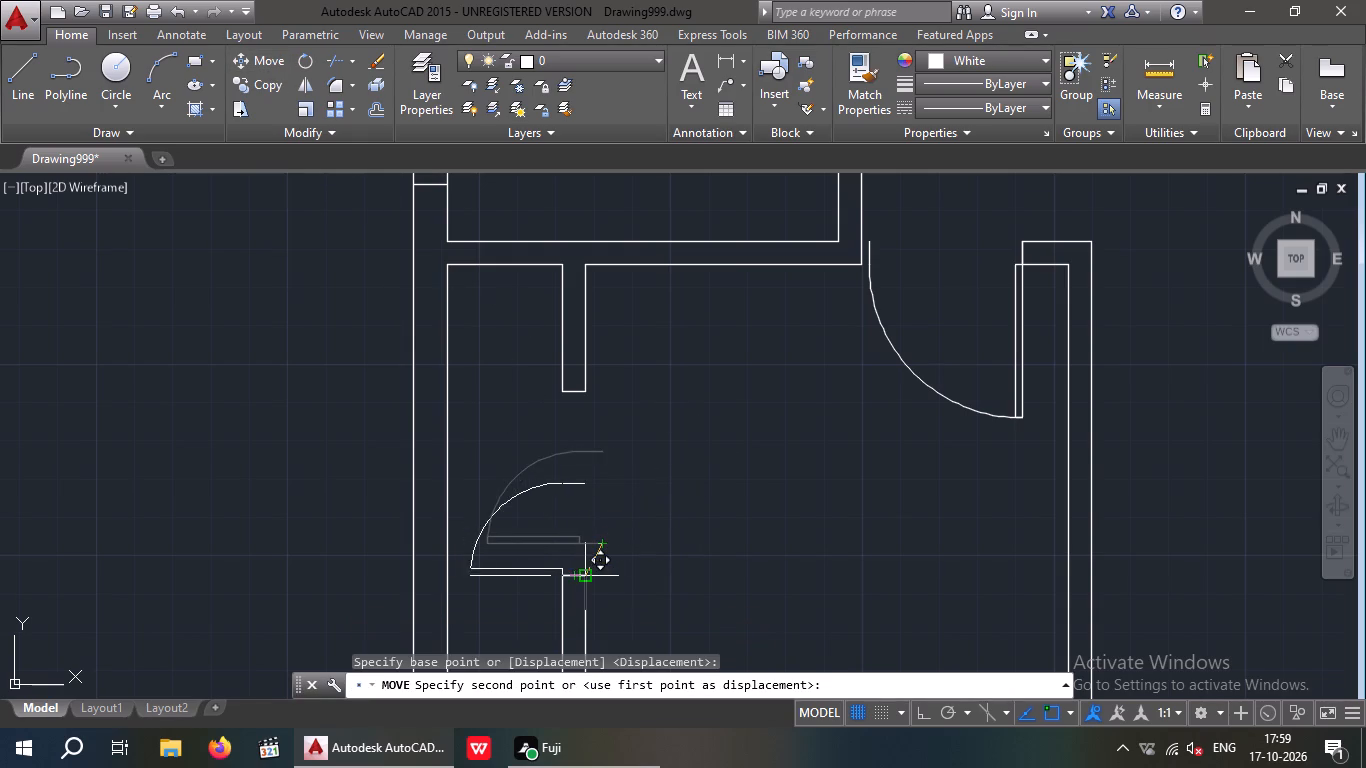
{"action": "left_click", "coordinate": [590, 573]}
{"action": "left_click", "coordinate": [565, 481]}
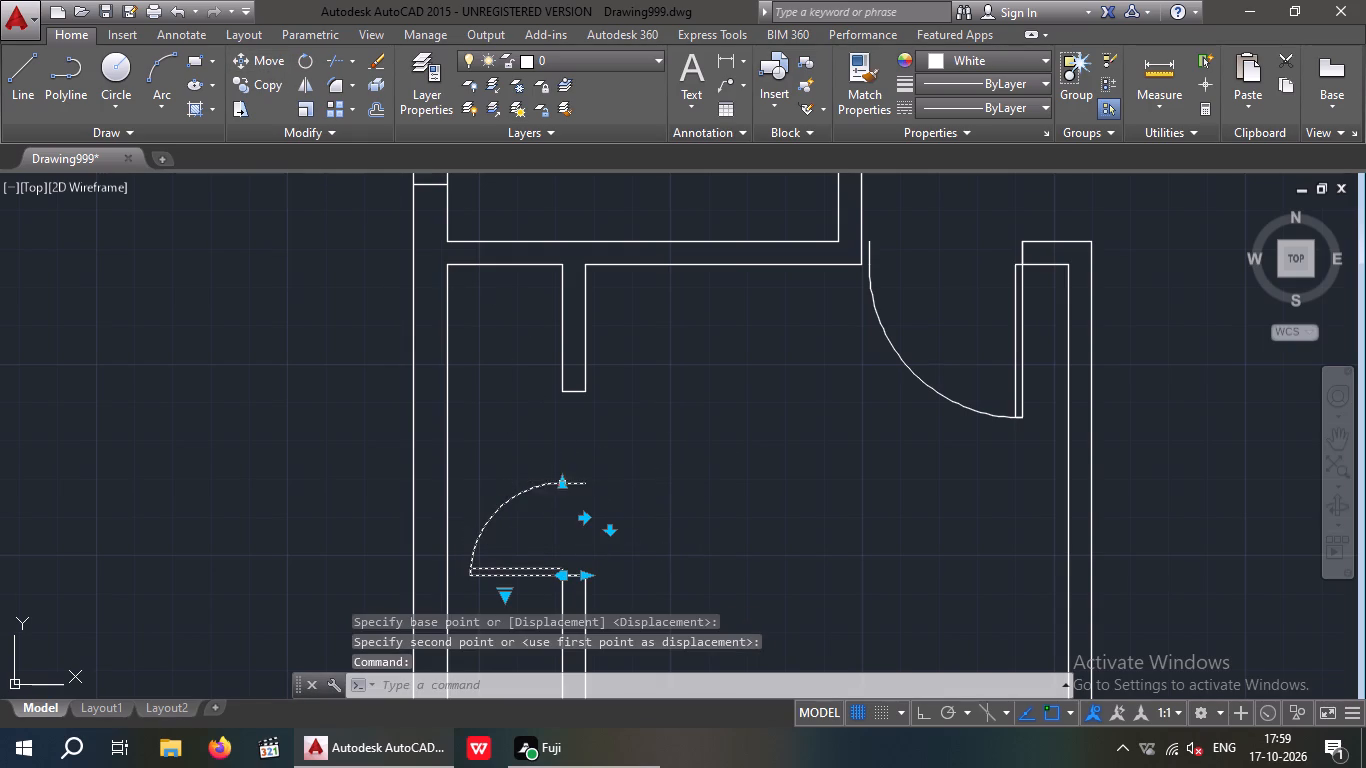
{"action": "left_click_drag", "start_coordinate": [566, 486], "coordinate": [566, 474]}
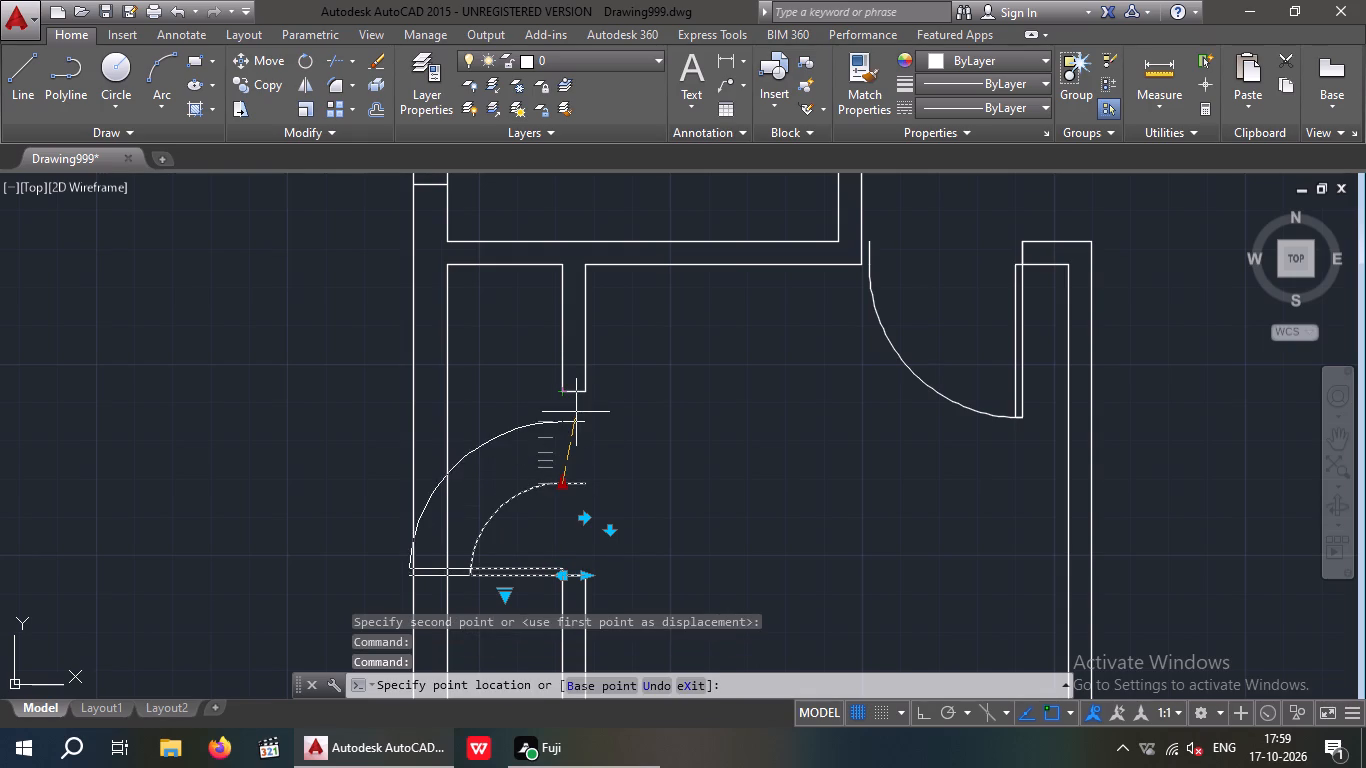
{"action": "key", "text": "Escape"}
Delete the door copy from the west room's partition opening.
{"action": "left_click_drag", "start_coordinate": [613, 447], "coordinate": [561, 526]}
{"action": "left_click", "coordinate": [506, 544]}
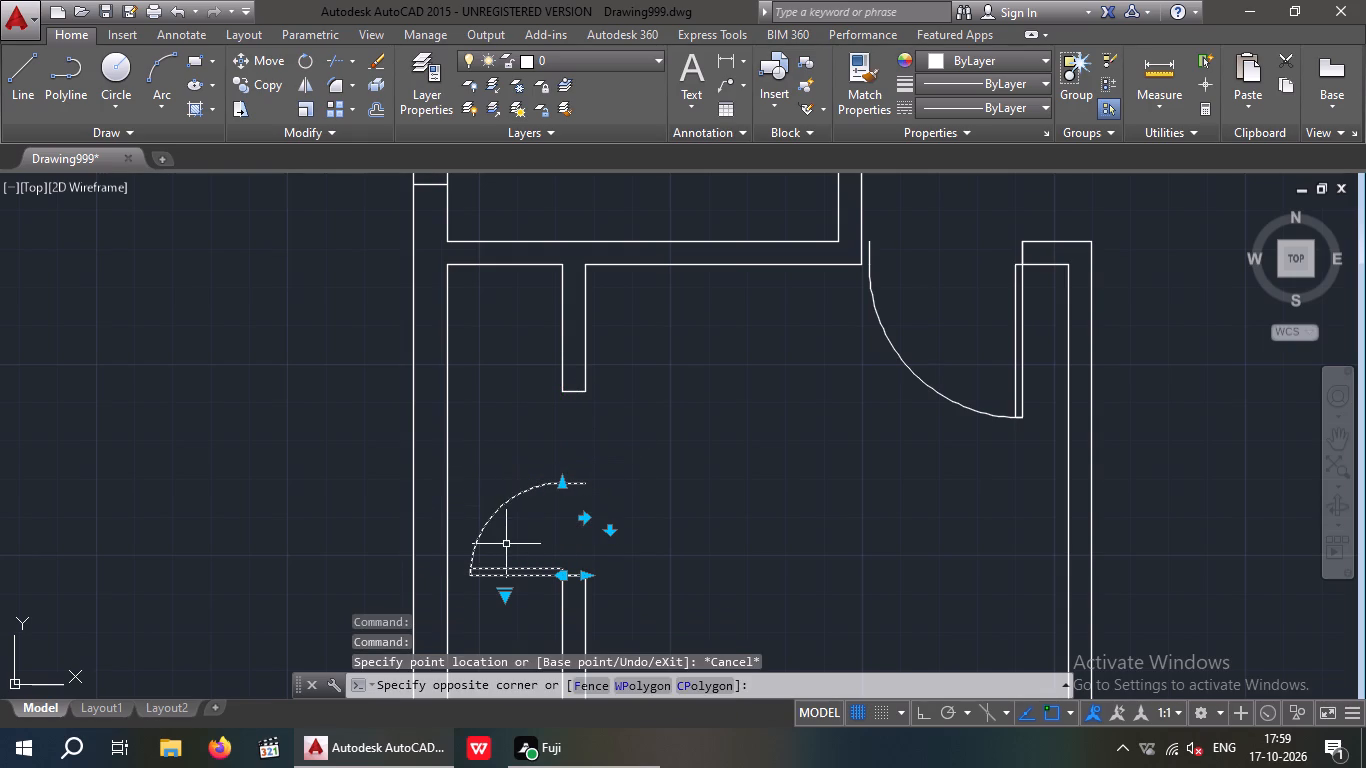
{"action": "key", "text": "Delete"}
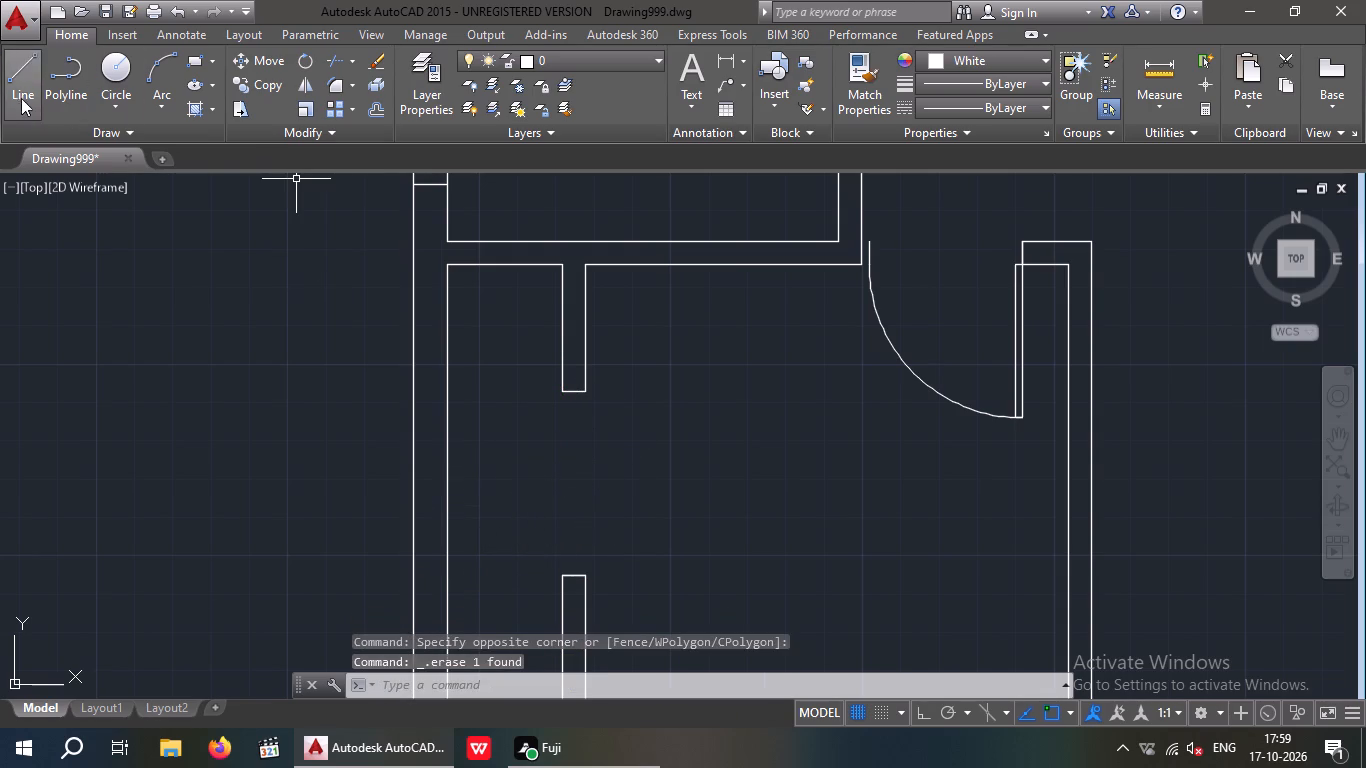
Draw a line across the west room's partition opening between the midpoints of its two wall ends.
{"action": "left_click", "coordinate": [4, 67]}
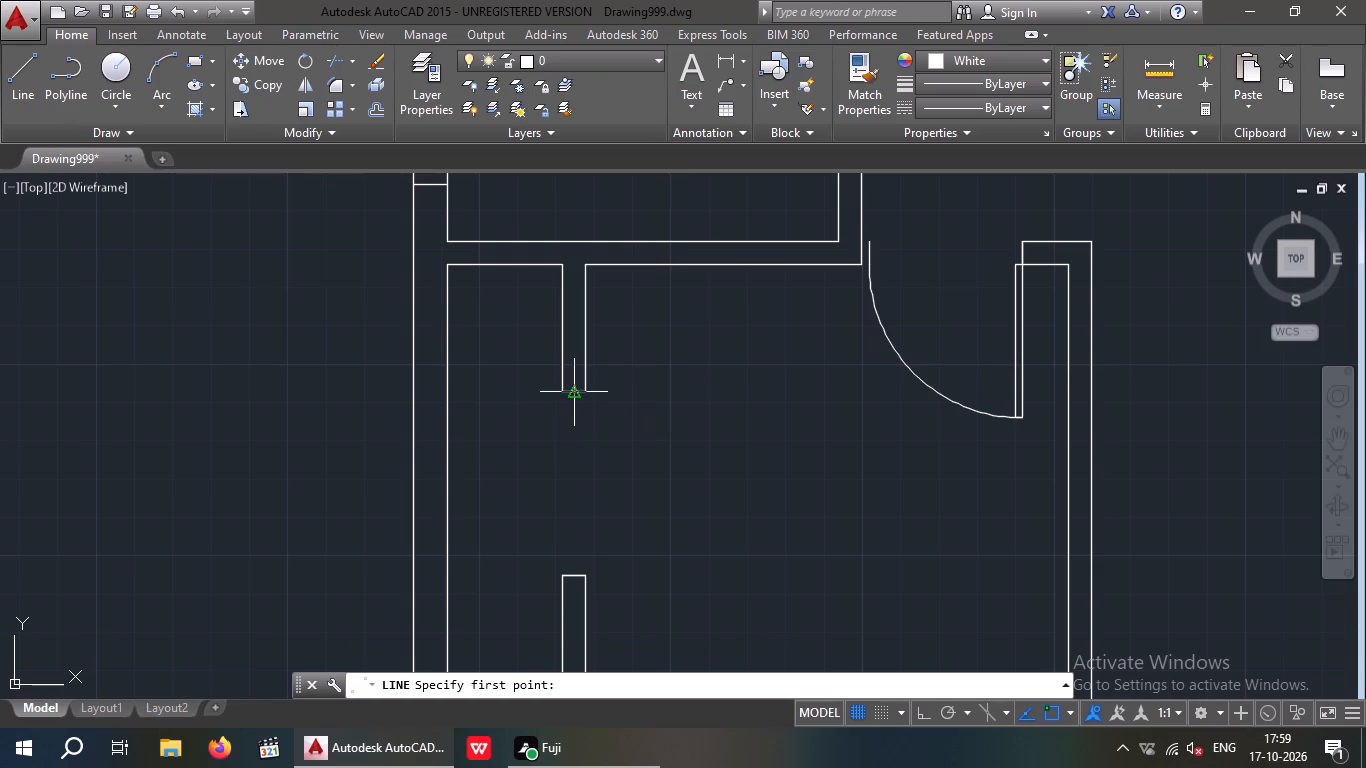
{"action": "left_click_drag", "start_coordinate": [572, 394], "coordinate": [574, 411]}
{"action": "left_click", "coordinate": [579, 577]}
{"action": "key", "text": "Escape"}
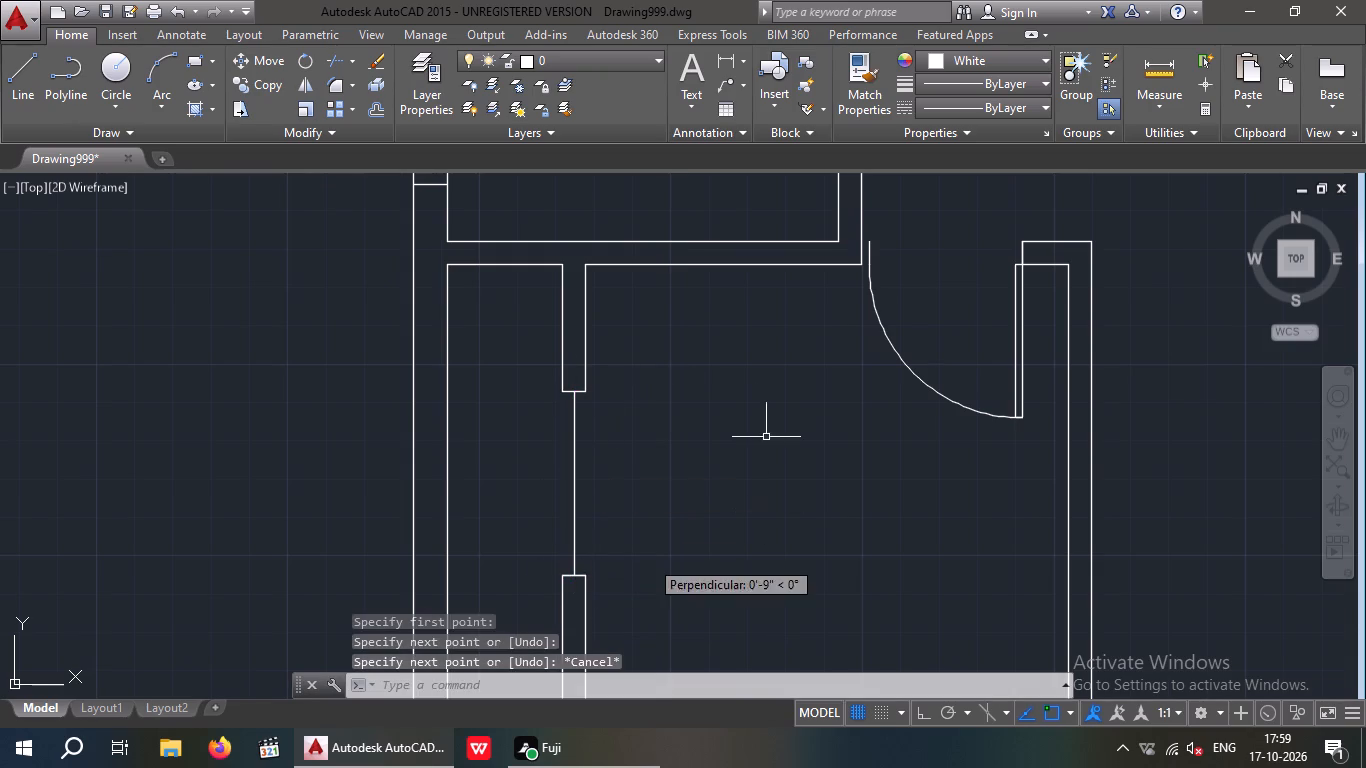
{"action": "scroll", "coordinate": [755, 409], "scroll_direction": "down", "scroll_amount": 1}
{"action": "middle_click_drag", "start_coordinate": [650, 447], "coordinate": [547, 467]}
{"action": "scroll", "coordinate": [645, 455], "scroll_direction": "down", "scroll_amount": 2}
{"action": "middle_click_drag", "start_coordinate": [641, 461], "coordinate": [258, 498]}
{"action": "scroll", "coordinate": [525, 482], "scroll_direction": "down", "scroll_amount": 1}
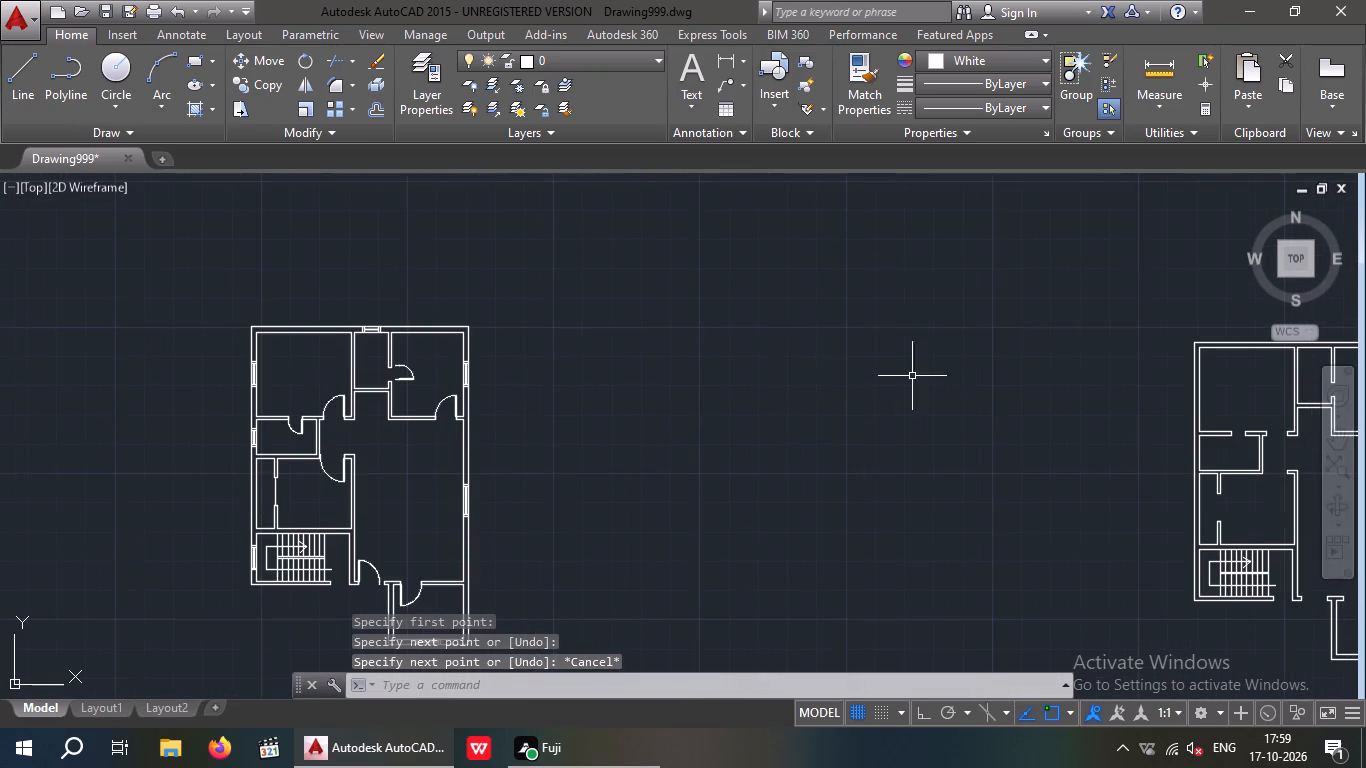
Flip the door beside the north middle room to open westward and move it by its east endpoint onto the opening's southeast jamb corner.
{"action": "scroll", "coordinate": [404, 348], "scroll_direction": "up", "scroll_amount": 4}
{"action": "left_click", "coordinate": [396, 547]}
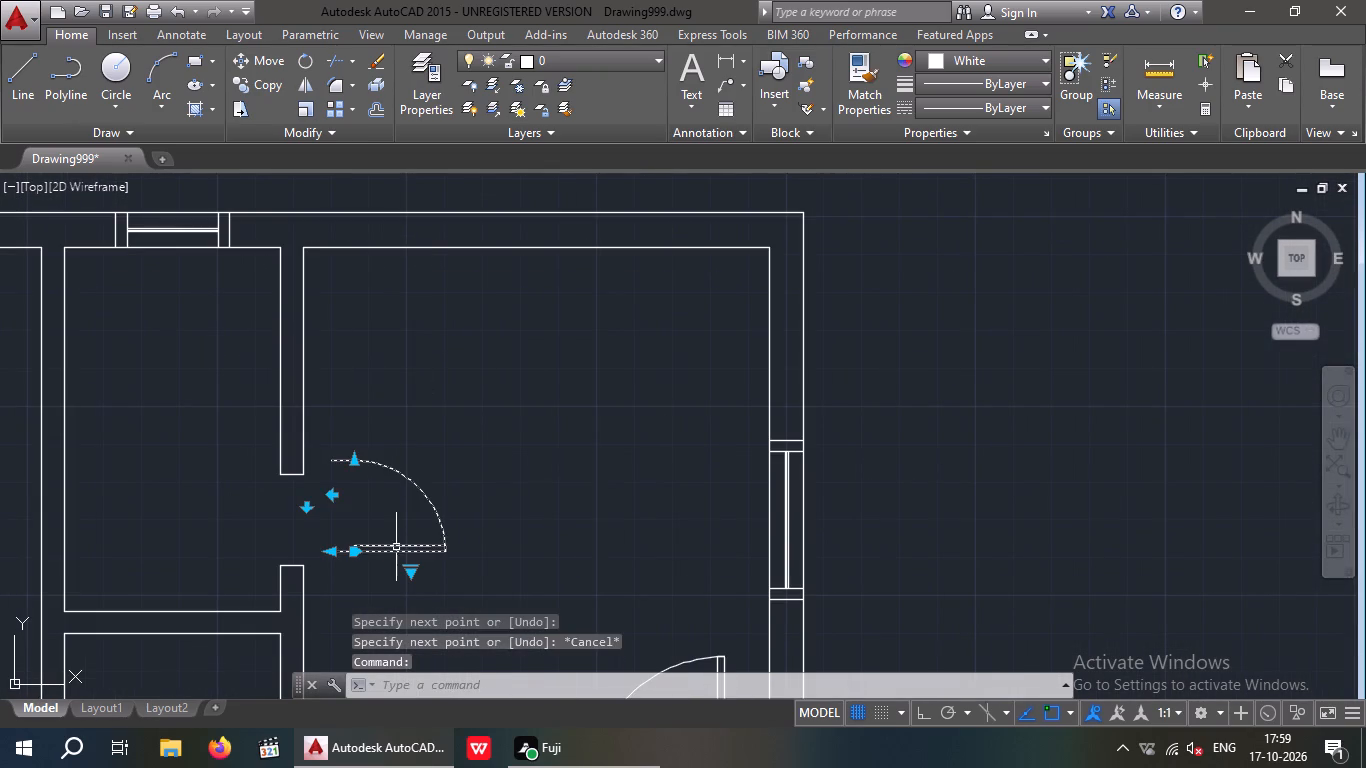
{"action": "left_click", "coordinate": [331, 496]}
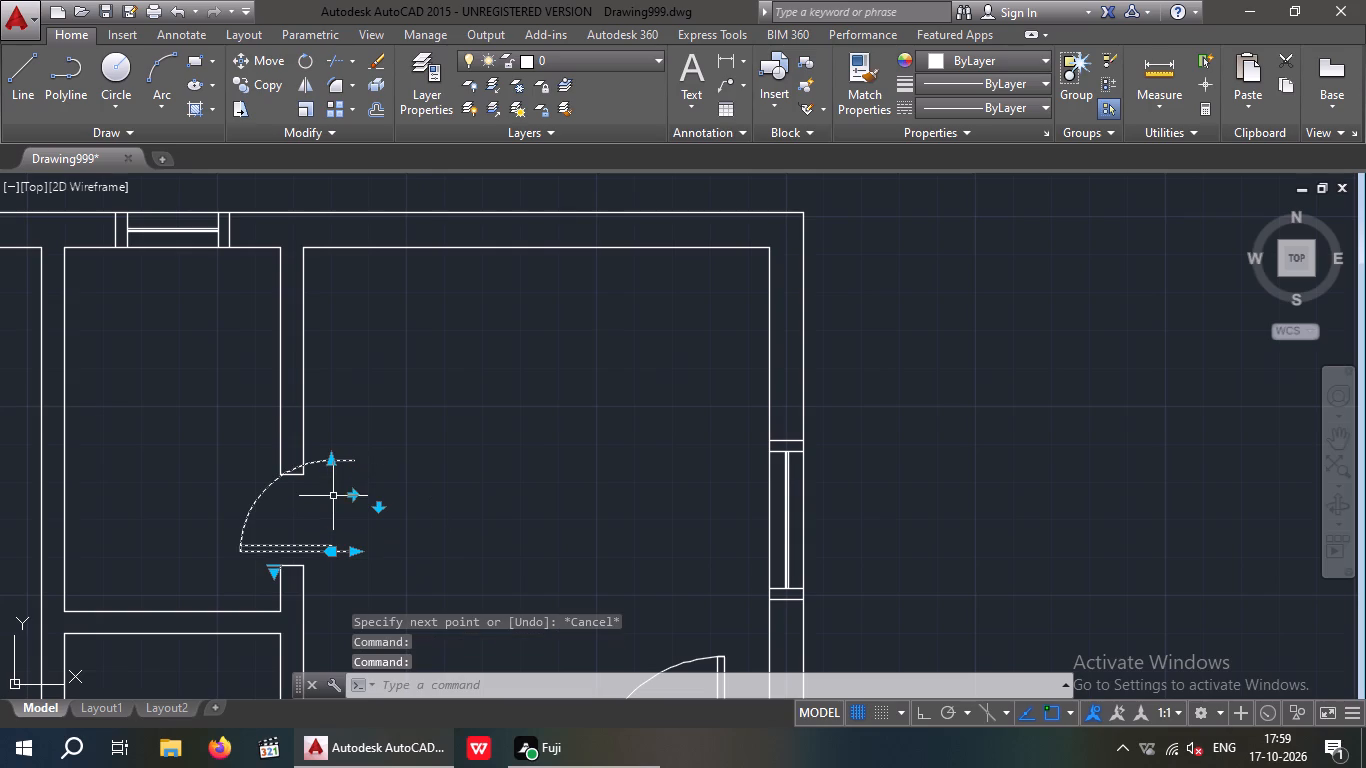
{"action": "left_click", "coordinate": [257, 52]}
{"action": "left_click_drag", "start_coordinate": [360, 552], "coordinate": [351, 552]}
{"action": "left_click", "coordinate": [302, 561]}
{"action": "key", "text": "Escape"}
Examine the bedroom, bath and kitchen furniture layout in the reference floor plan.
{"action": "scroll", "coordinate": [353, 496], "scroll_direction": "down", "scroll_amount": 3}
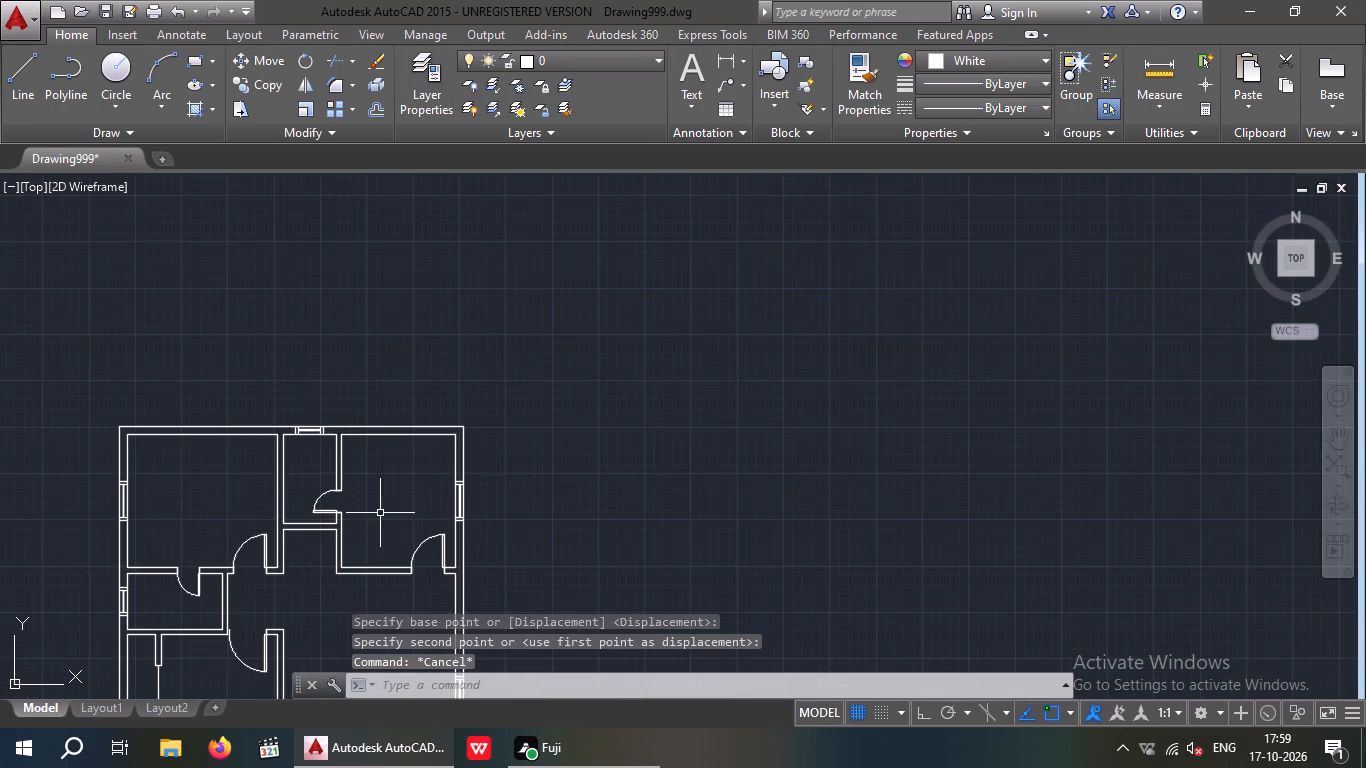
{"action": "middle_click_drag", "start_coordinate": [380, 513], "coordinate": [461, 419]}
{"action": "scroll", "coordinate": [463, 427], "scroll_direction": "down", "scroll_amount": 2}
{"action": "middle_click_drag", "start_coordinate": [426, 492], "coordinate": [510, 436]}
{"action": "scroll", "coordinate": [490, 365], "scroll_direction": "up", "scroll_amount": 2}
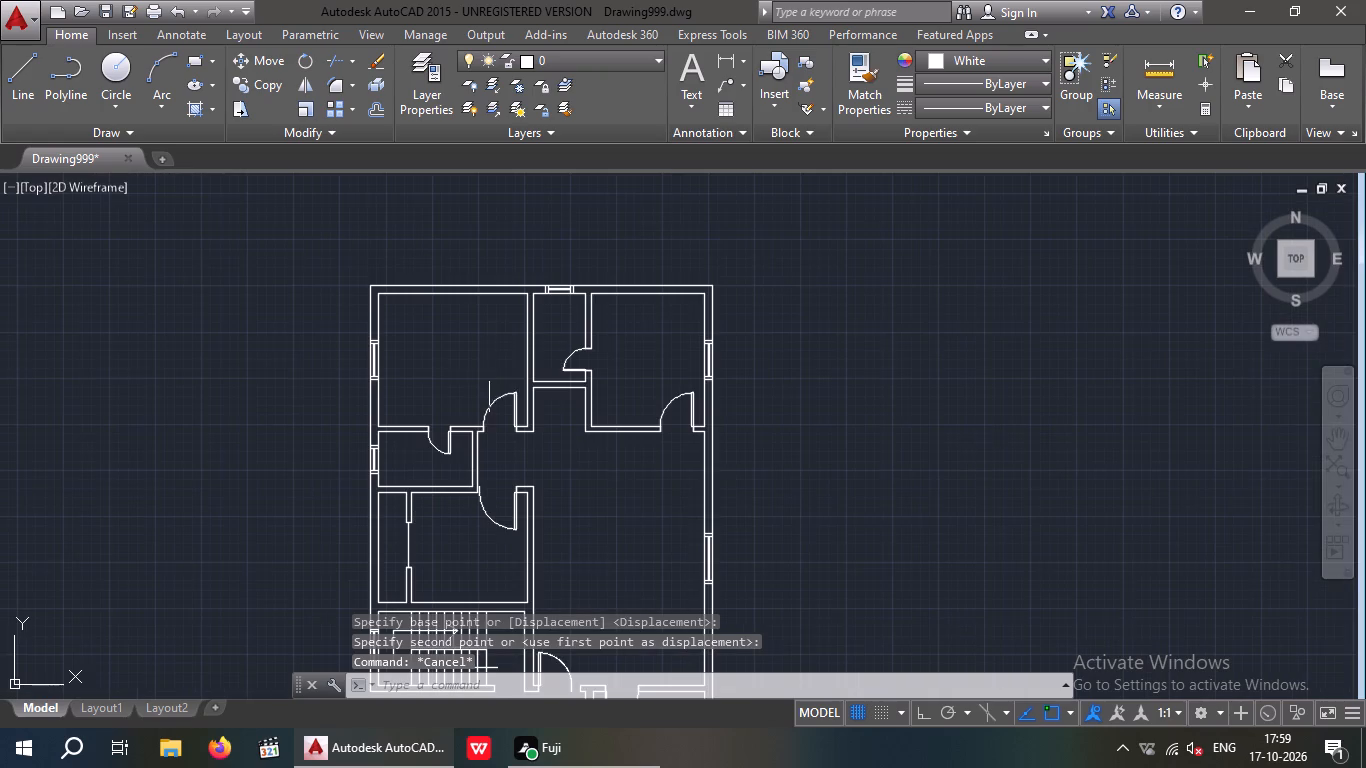
{"action": "middle_click_drag", "start_coordinate": [530, 494], "coordinate": [592, 384]}
{"action": "scroll", "coordinate": [611, 430], "scroll_direction": "down", "scroll_amount": 1}
{"action": "middle_click_drag", "start_coordinate": [605, 446], "coordinate": [605, 445]}
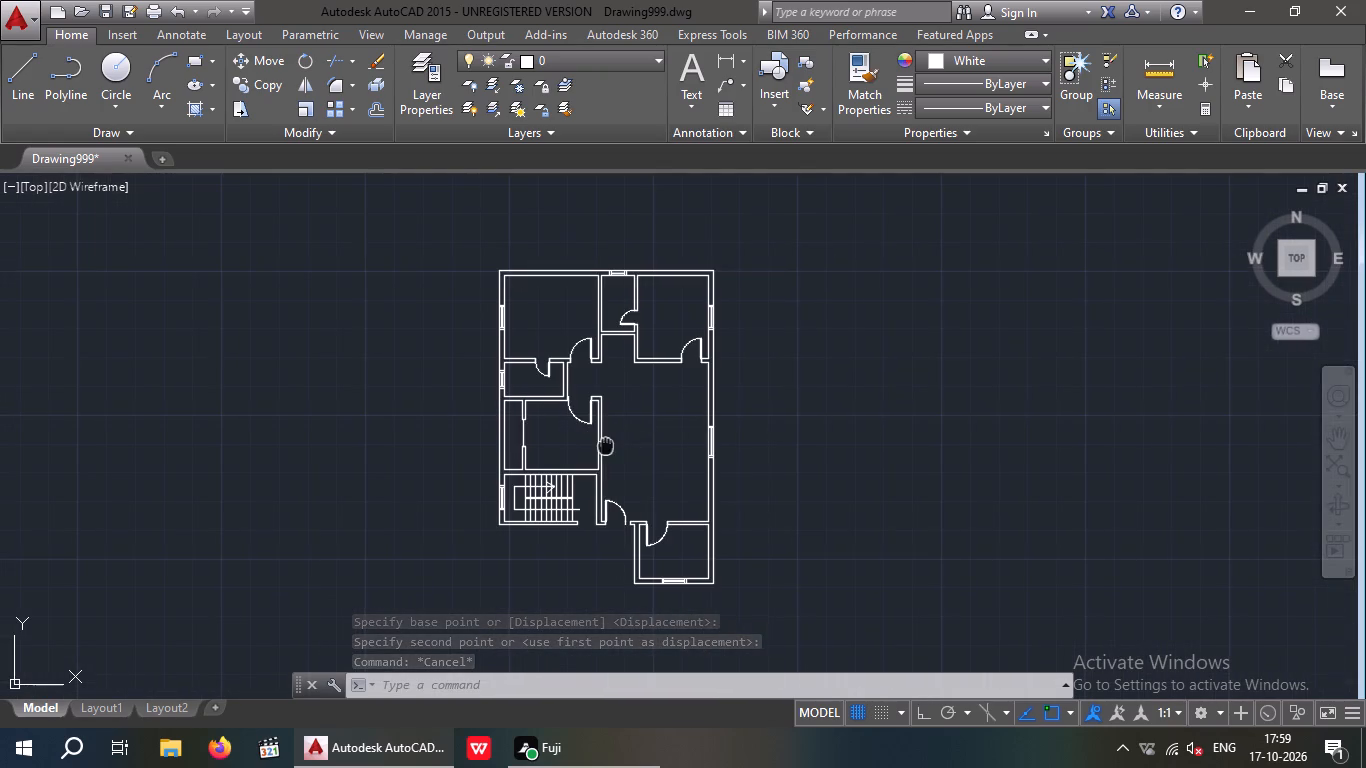
{"action": "middle_click_drag", "start_coordinate": [605, 445], "coordinate": [532, 458]}
{"action": "scroll", "coordinate": [495, 416], "scroll_direction": "up", "scroll_amount": 1}
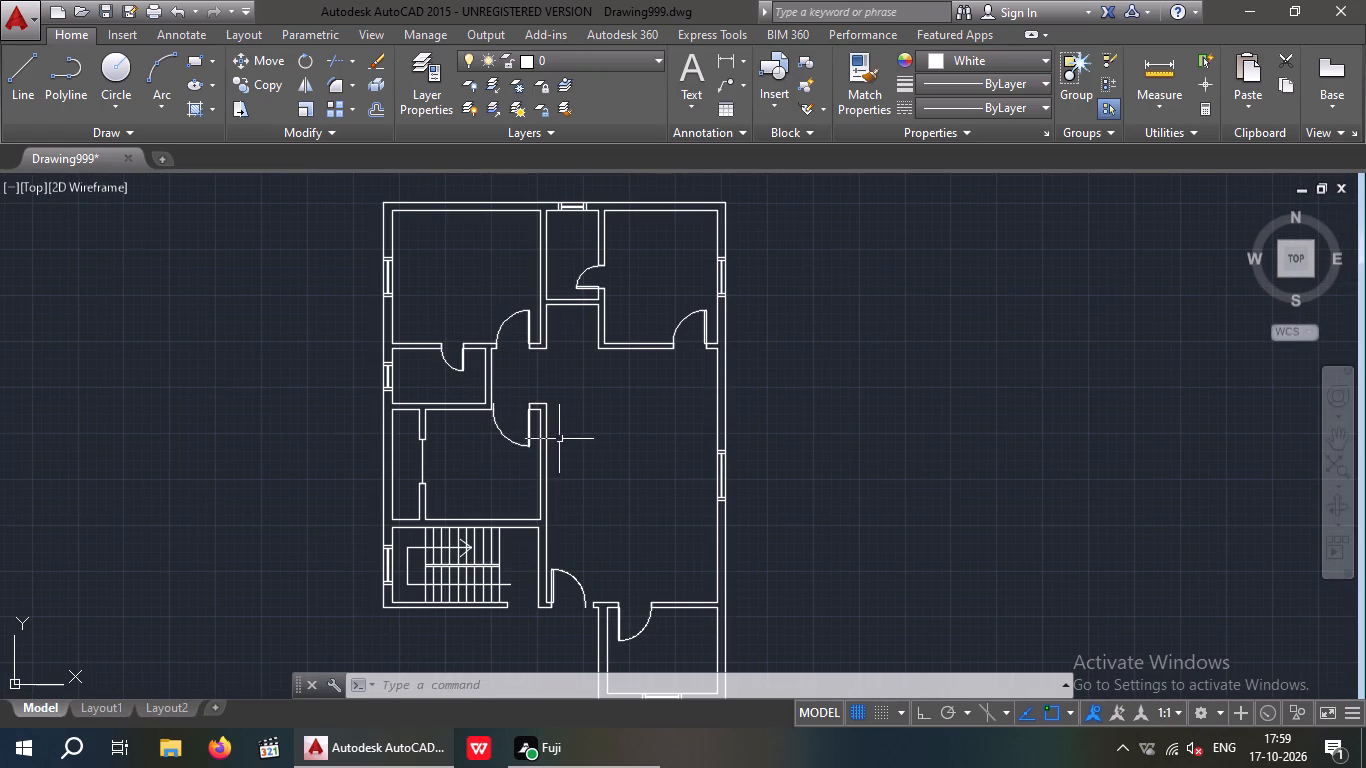
{"action": "middle_click_drag", "start_coordinate": [529, 412], "coordinate": [332, 427]}
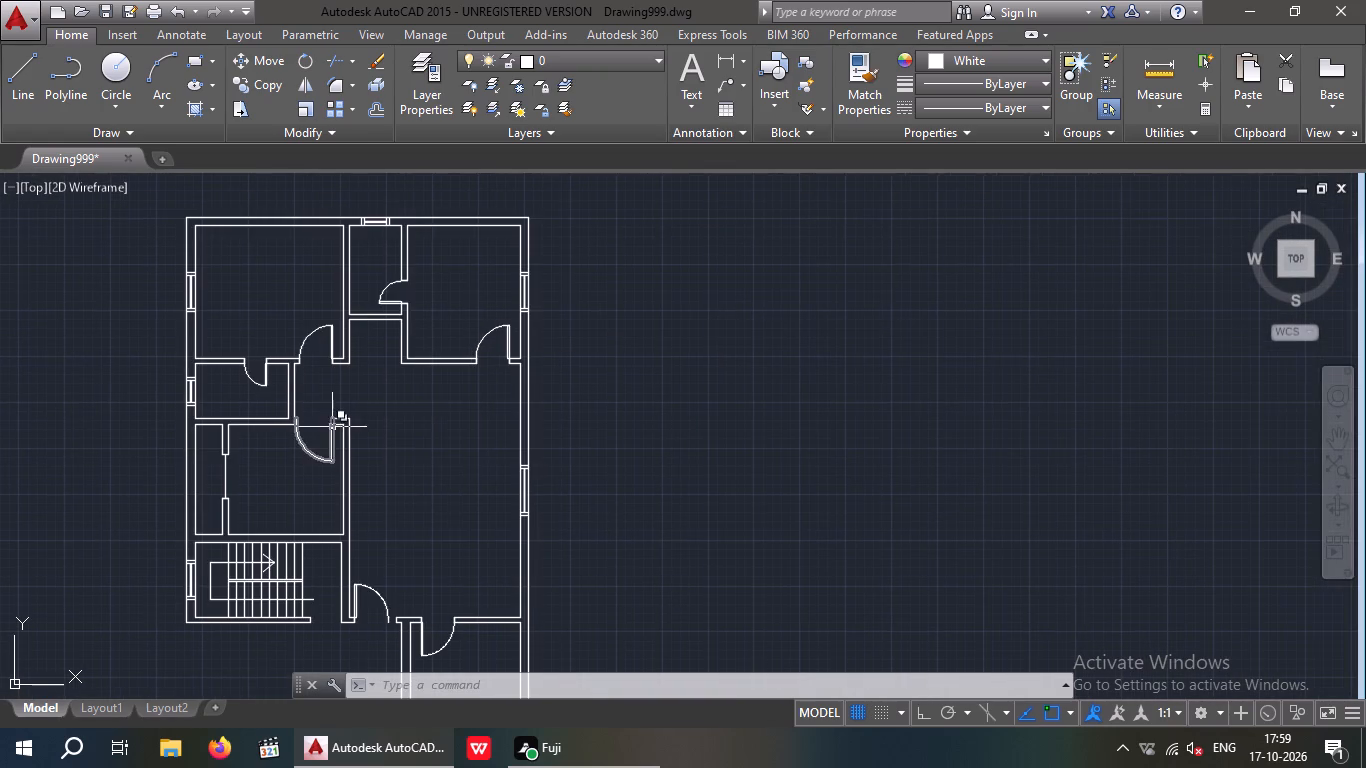
{"action": "middle_click_drag", "start_coordinate": [436, 510], "coordinate": [467, 481]}
{"action": "scroll", "coordinate": [485, 469], "scroll_direction": "down", "scroll_amount": 1}
{"action": "middle_click_drag", "start_coordinate": [289, 504], "coordinate": [469, 475]}
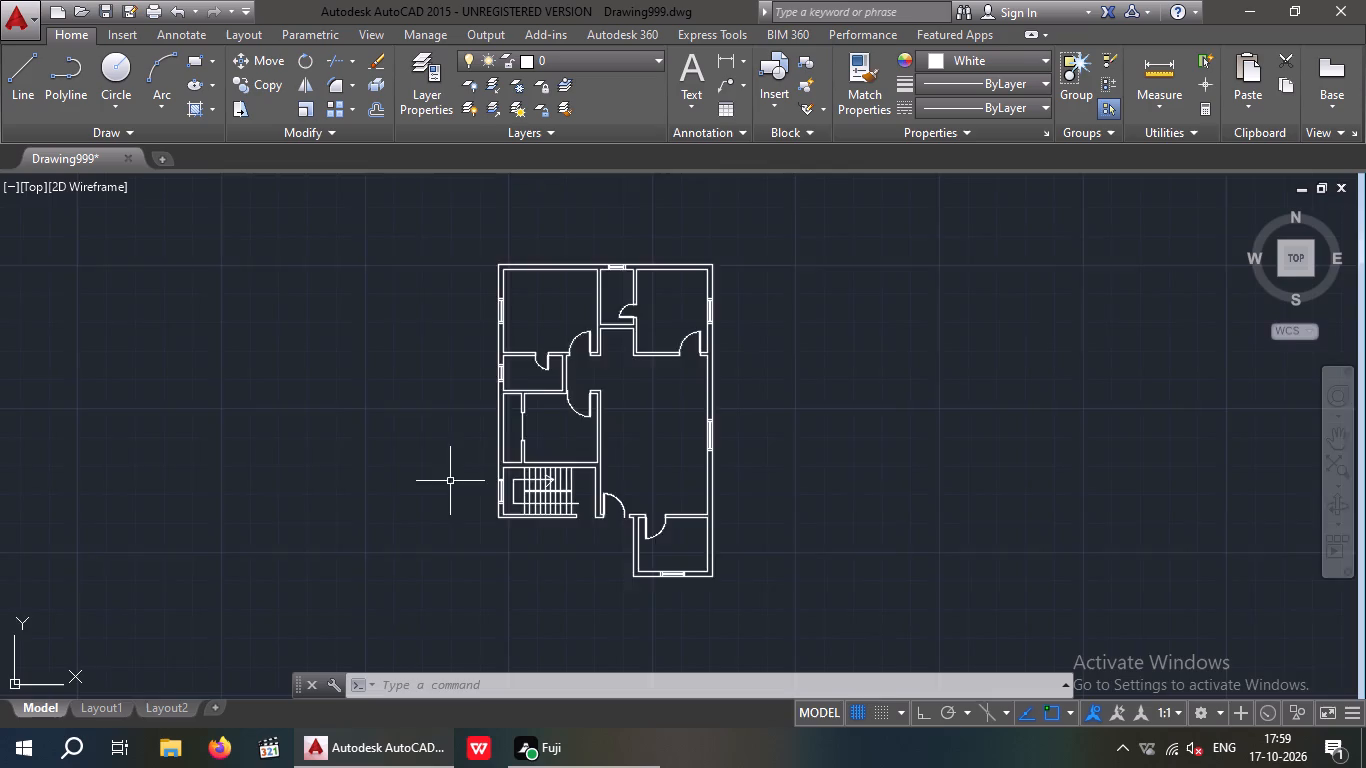
{"action": "scroll", "coordinate": [444, 483], "scroll_direction": "down", "scroll_amount": 3}
{"action": "middle_click_drag", "start_coordinate": [336, 512], "coordinate": [529, 482]}
{"action": "scroll", "coordinate": [247, 446], "scroll_direction": "up", "scroll_amount": 3}
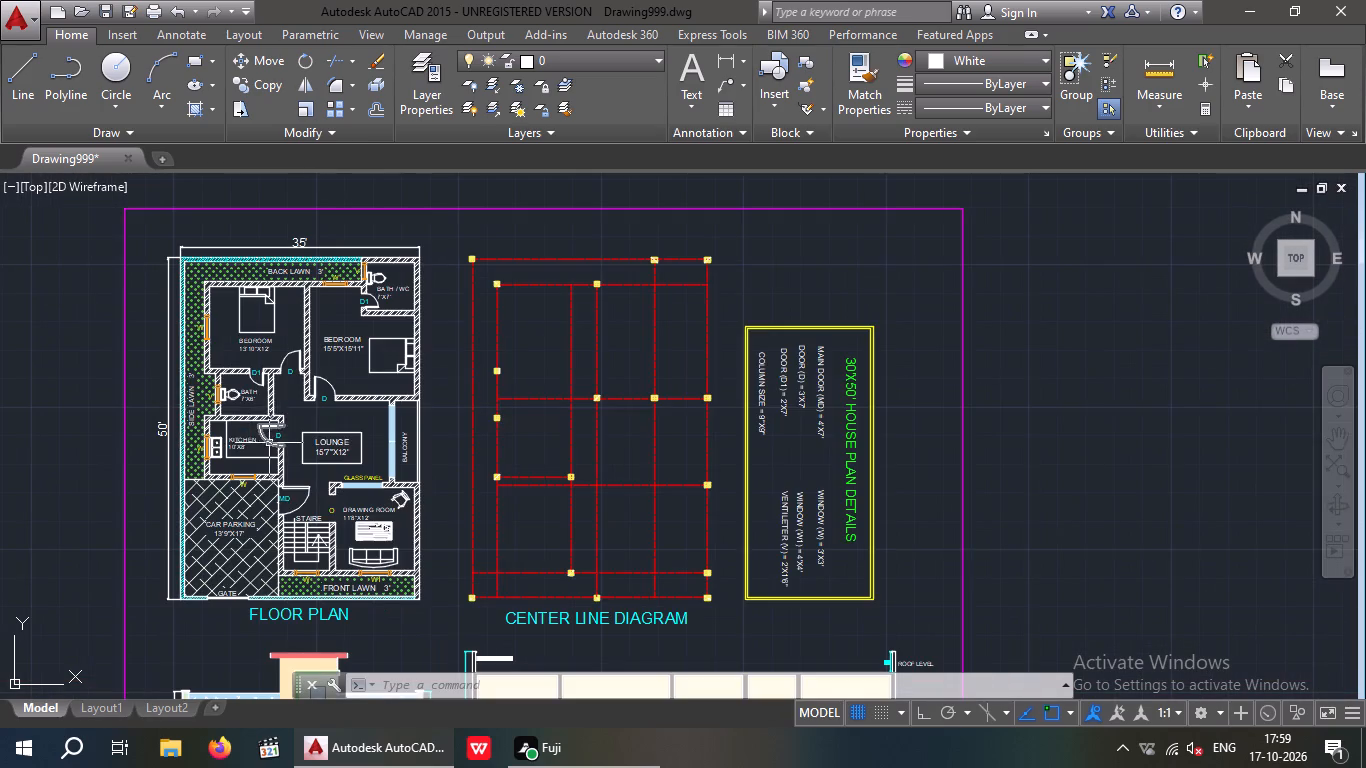
{"action": "scroll", "coordinate": [248, 363], "scroll_direction": "up", "scroll_amount": 2}
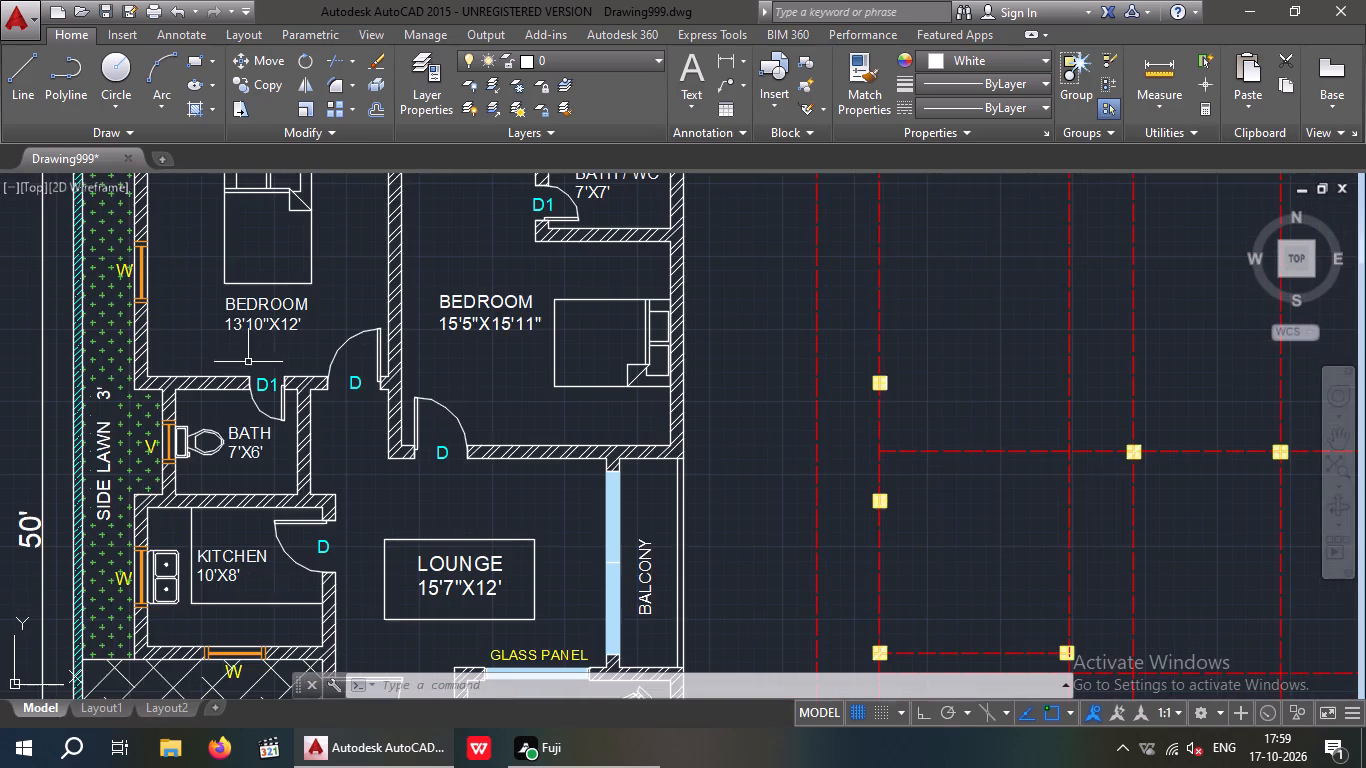
{"action": "middle_click_drag", "start_coordinate": [241, 448], "coordinate": [229, 491]}
{"action": "middle_click_drag", "start_coordinate": [241, 352], "coordinate": [243, 467]}
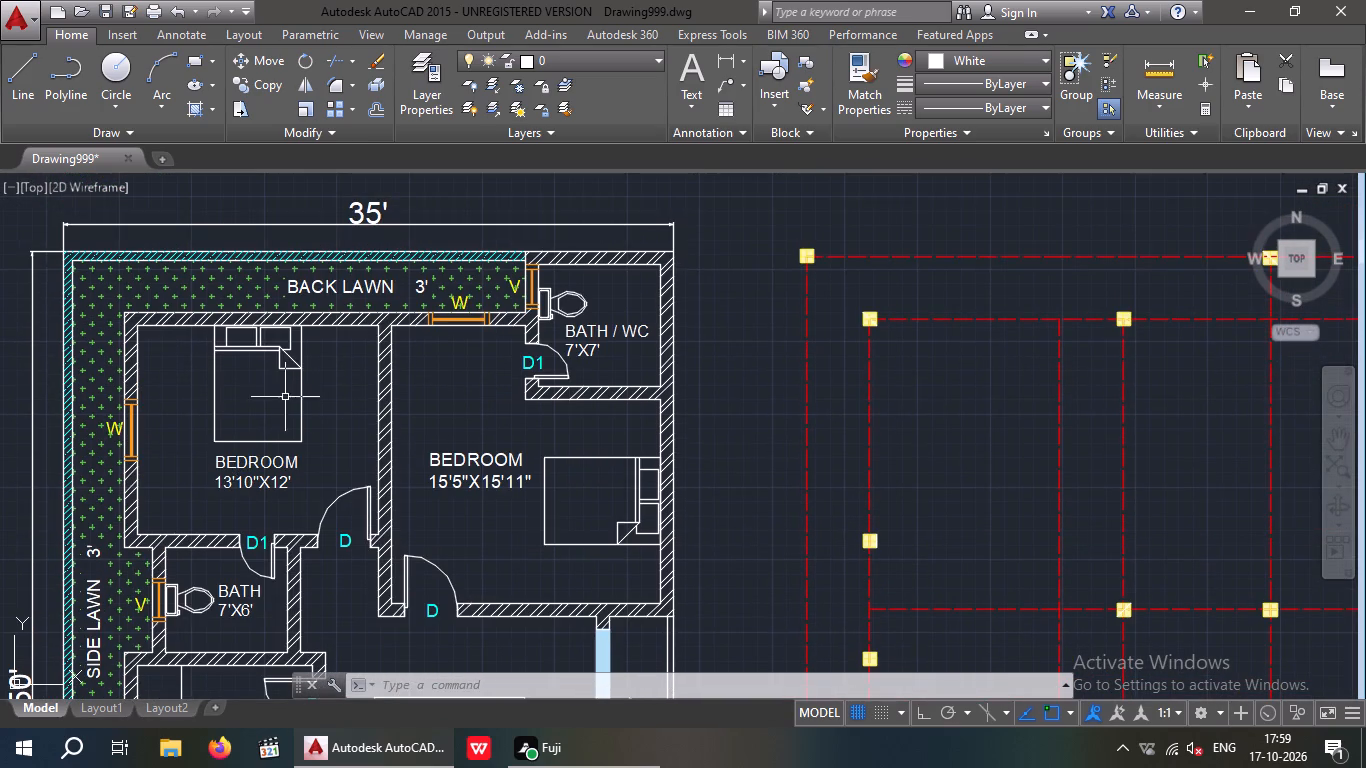
{"action": "scroll", "coordinate": [310, 386], "scroll_direction": "down", "scroll_amount": 2}
{"action": "scroll", "coordinate": [572, 417], "scroll_direction": "down", "scroll_amount": 1}
{"action": "middle_click_drag", "start_coordinate": [541, 421], "coordinate": [0, 461]}
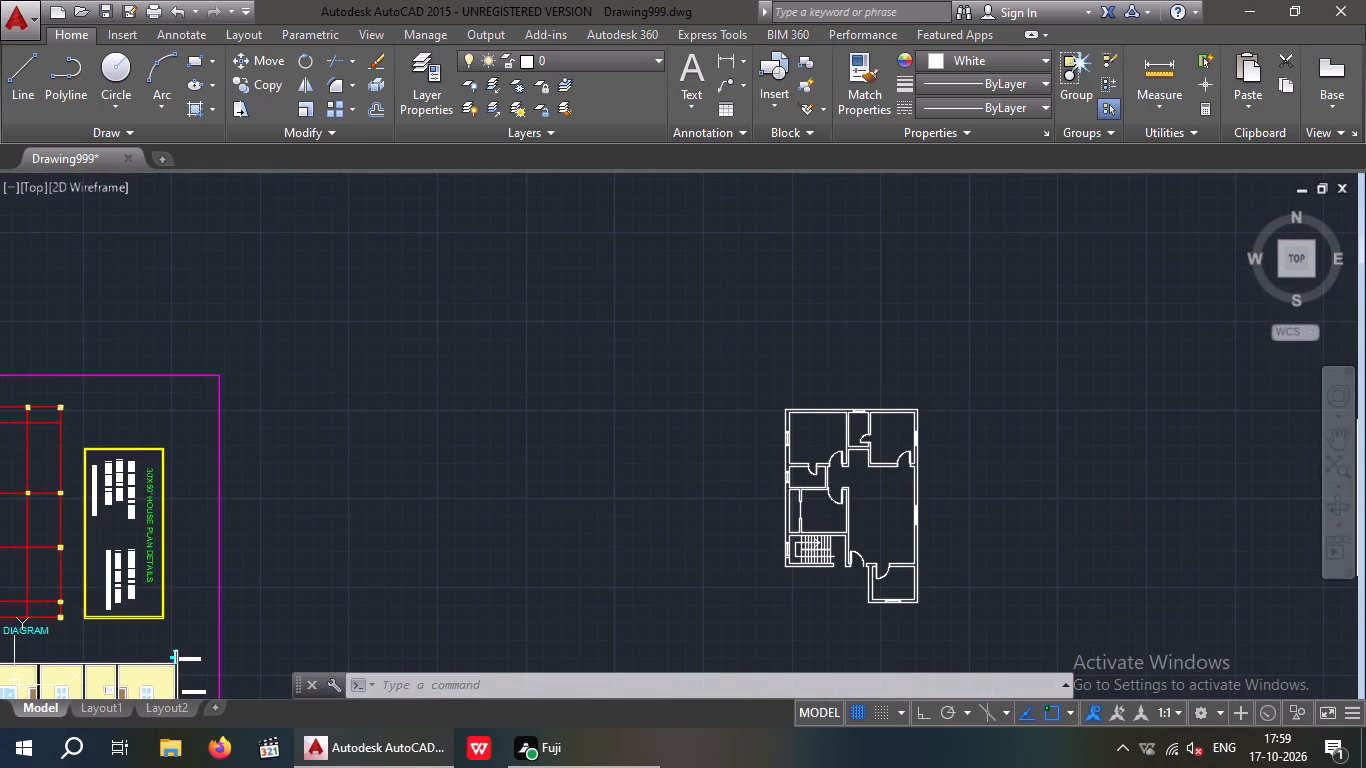
Draw guide lines across the north wall at the midpoints of the northwest and northeast rooms' inner wall faces.
{"action": "key", "text": "l"}
{"action": "key", "text": "Return"}
{"action": "scroll", "coordinate": [837, 406], "scroll_direction": "up", "scroll_amount": 3}
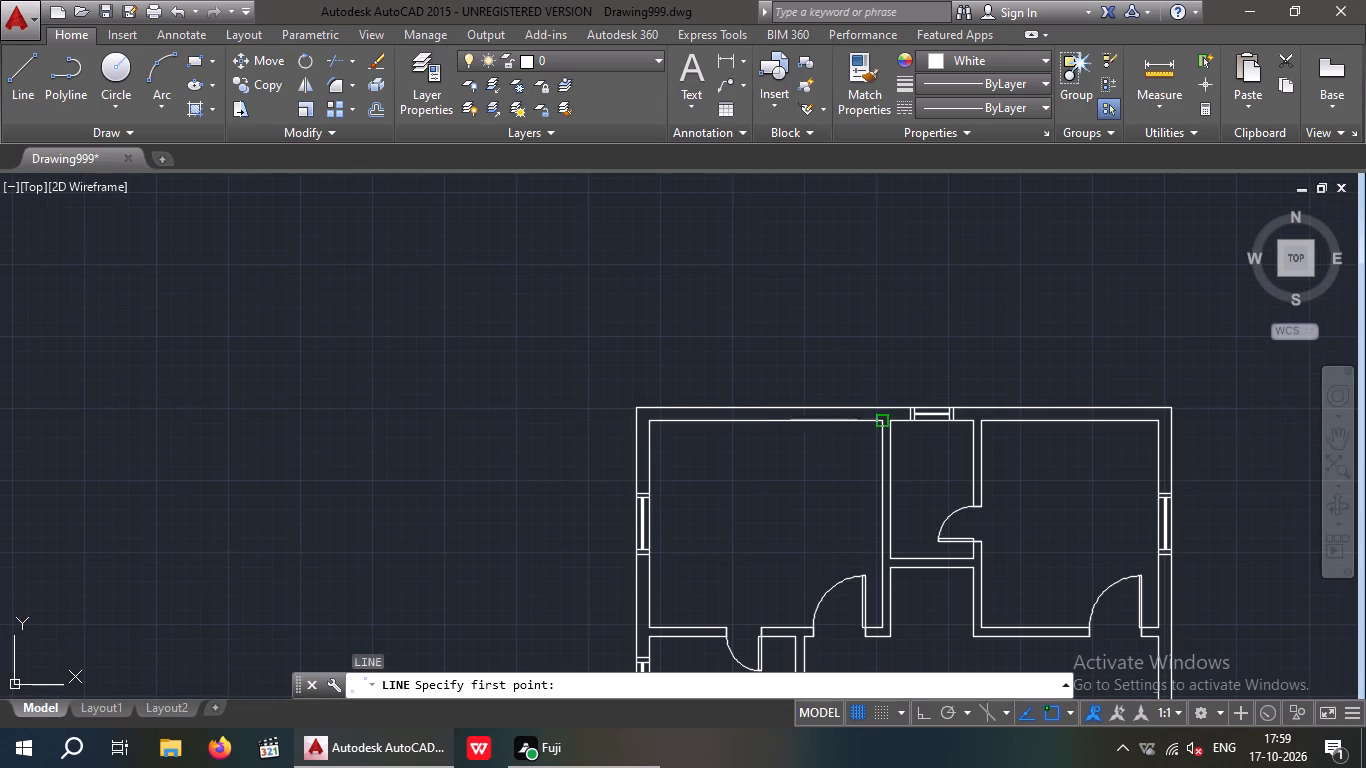
{"action": "left_click", "coordinate": [767, 421]}
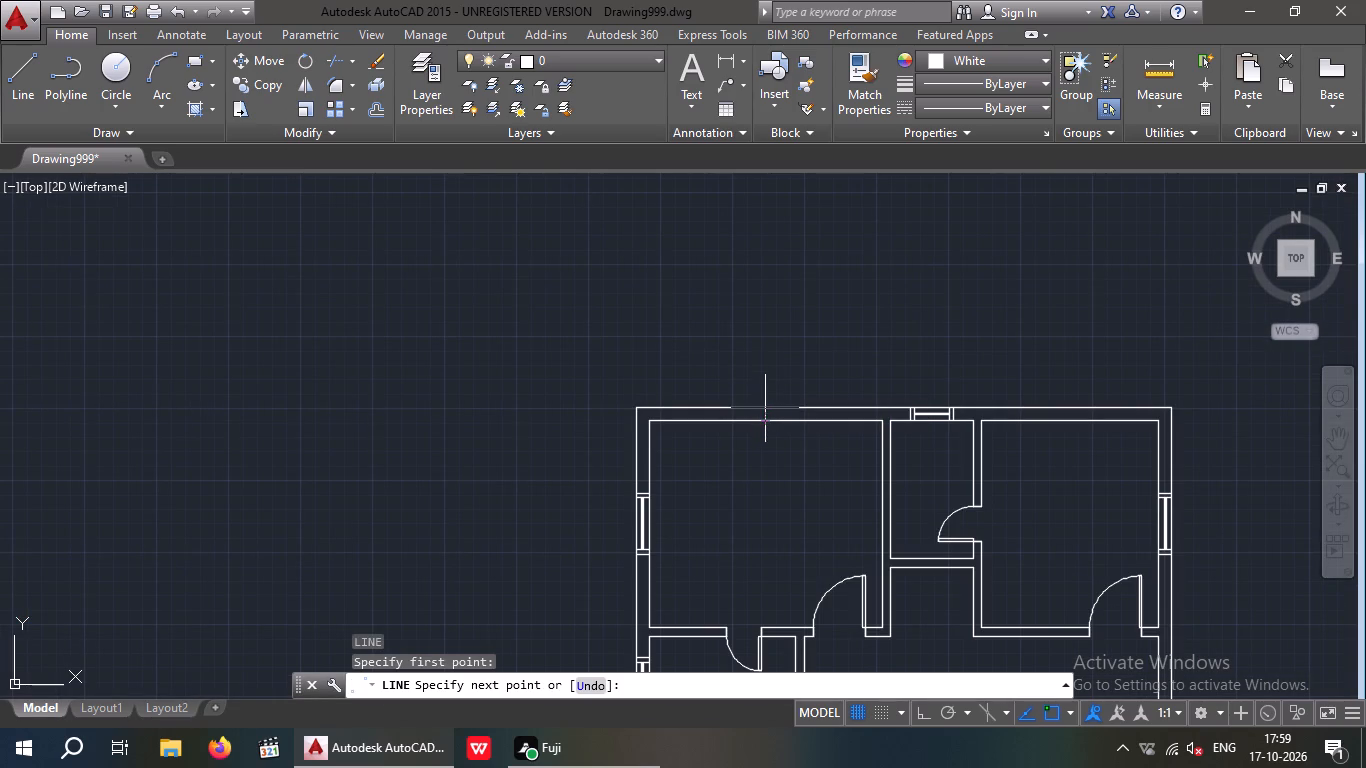
{"action": "left_click", "coordinate": [769, 403]}
{"action": "key", "text": "space"}
{"action": "scroll", "coordinate": [832, 406], "scroll_direction": "down", "scroll_amount": 1}
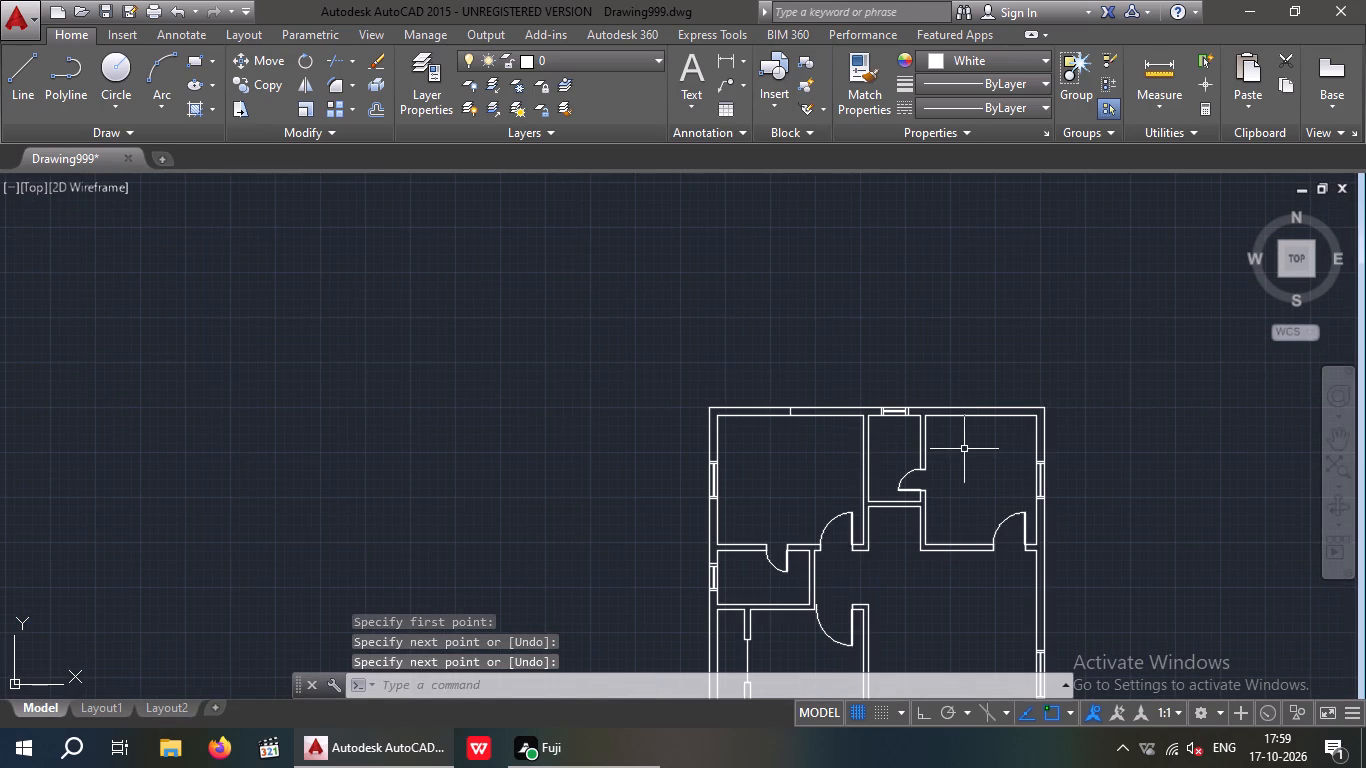
{"action": "key", "text": "space"}
{"action": "scroll", "coordinate": [985, 419], "scroll_direction": "up", "scroll_amount": 3}
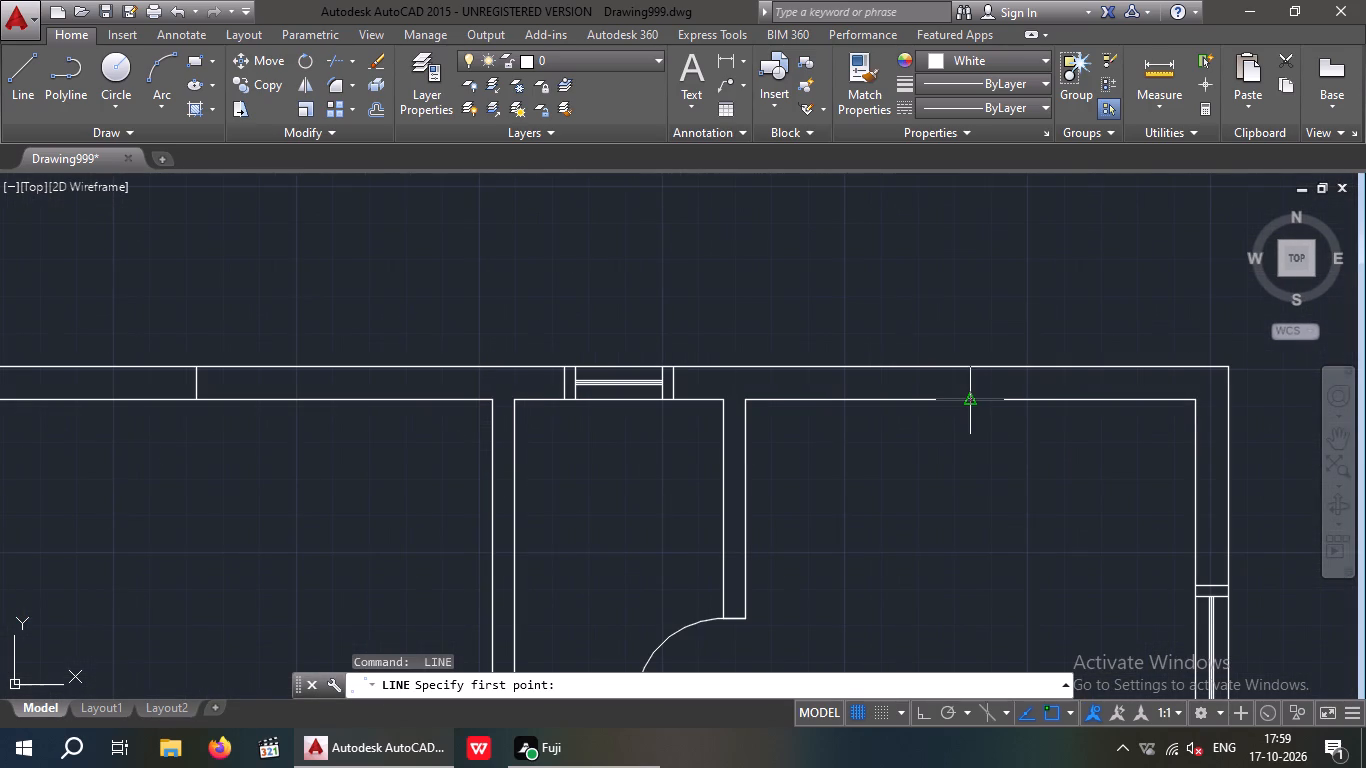
{"action": "left_click", "coordinate": [968, 399]}
{"action": "left_click", "coordinate": [971, 365]}
{"action": "key", "text": "space"}
{"action": "scroll", "coordinate": [950, 426], "scroll_direction": "down", "scroll_amount": 2}
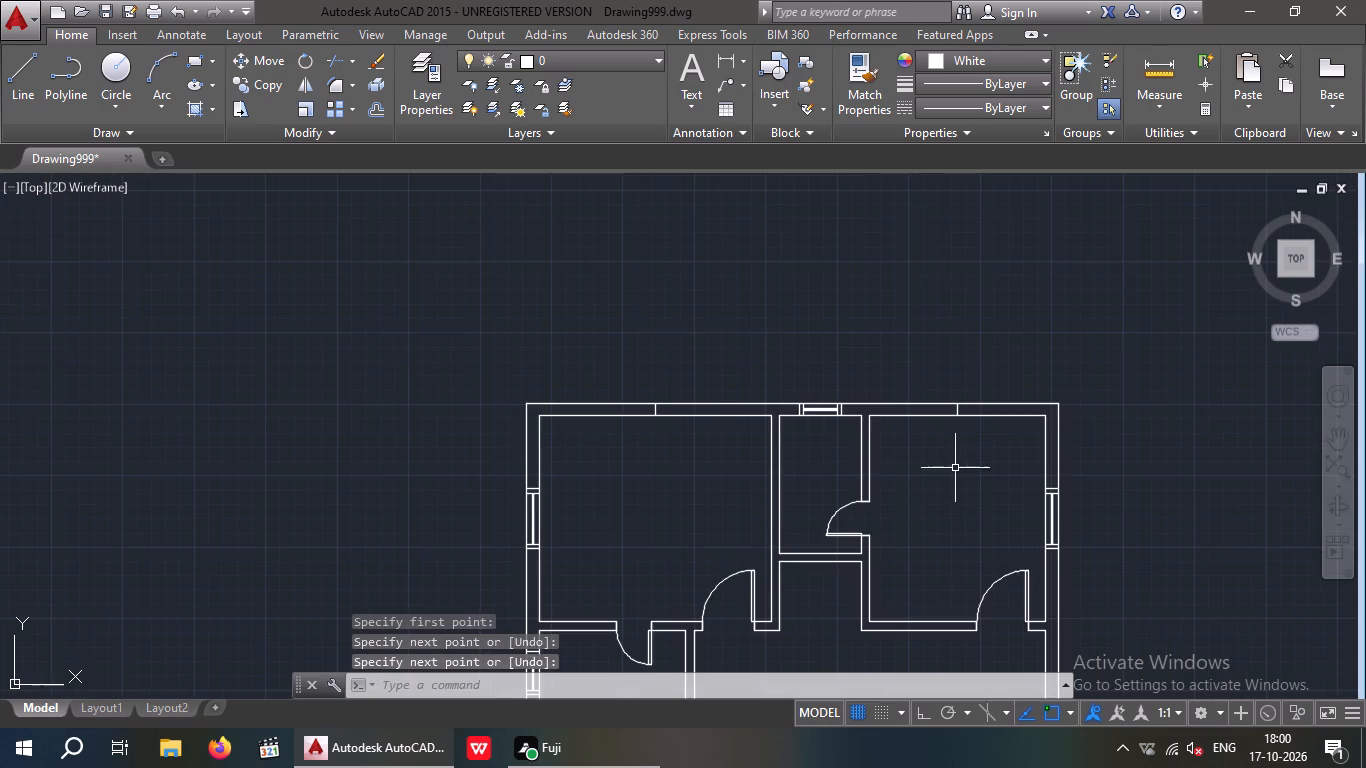
Copy the reference plan's 13'10"x12' bedroom bed by its headboard midpoint to the northwest room's guide line on the inner north wall.
{"action": "middle_click_drag", "start_coordinate": [955, 469], "coordinate": [912, 328]}
{"action": "scroll", "coordinate": [908, 322], "scroll_direction": "down", "scroll_amount": 1}
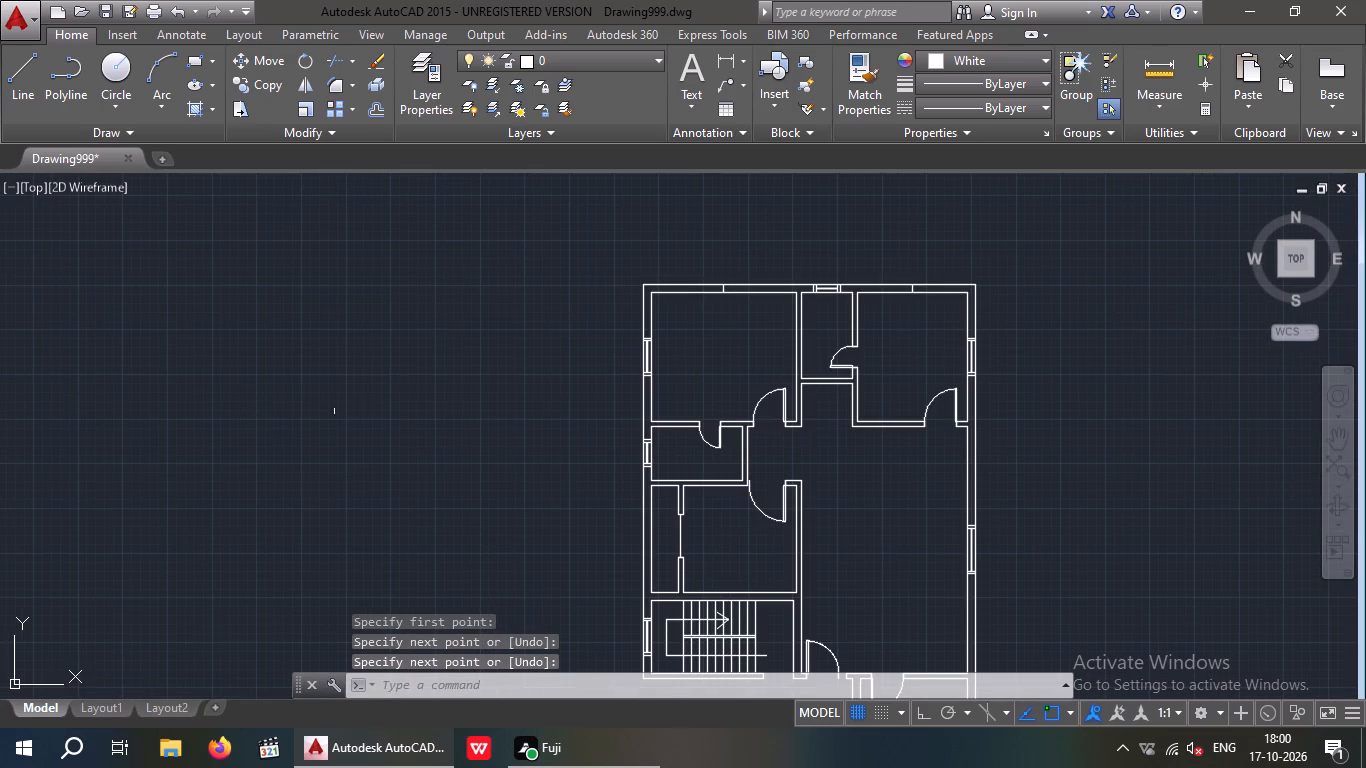
{"action": "scroll", "coordinate": [511, 437], "scroll_direction": "down", "scroll_amount": 2}
{"action": "middle_click_drag", "start_coordinate": [425, 455], "coordinate": [518, 474]}
{"action": "scroll", "coordinate": [493, 478], "scroll_direction": "down", "scroll_amount": 2}
{"action": "middle_click_drag", "start_coordinate": [397, 506], "coordinate": [635, 489]}
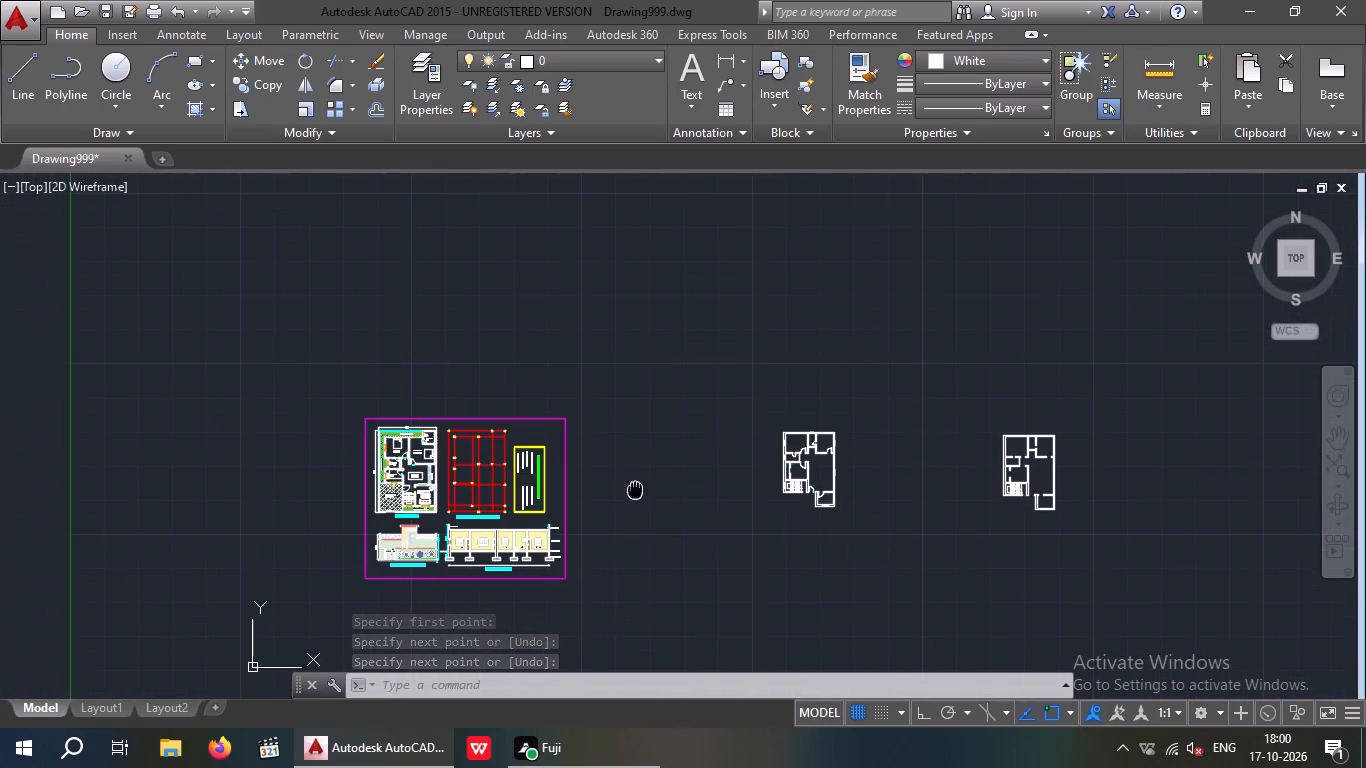
{"action": "scroll", "coordinate": [373, 451], "scroll_direction": "up", "scroll_amount": 5}
{"action": "left_click_drag", "start_coordinate": [509, 385], "coordinate": [470, 404]}
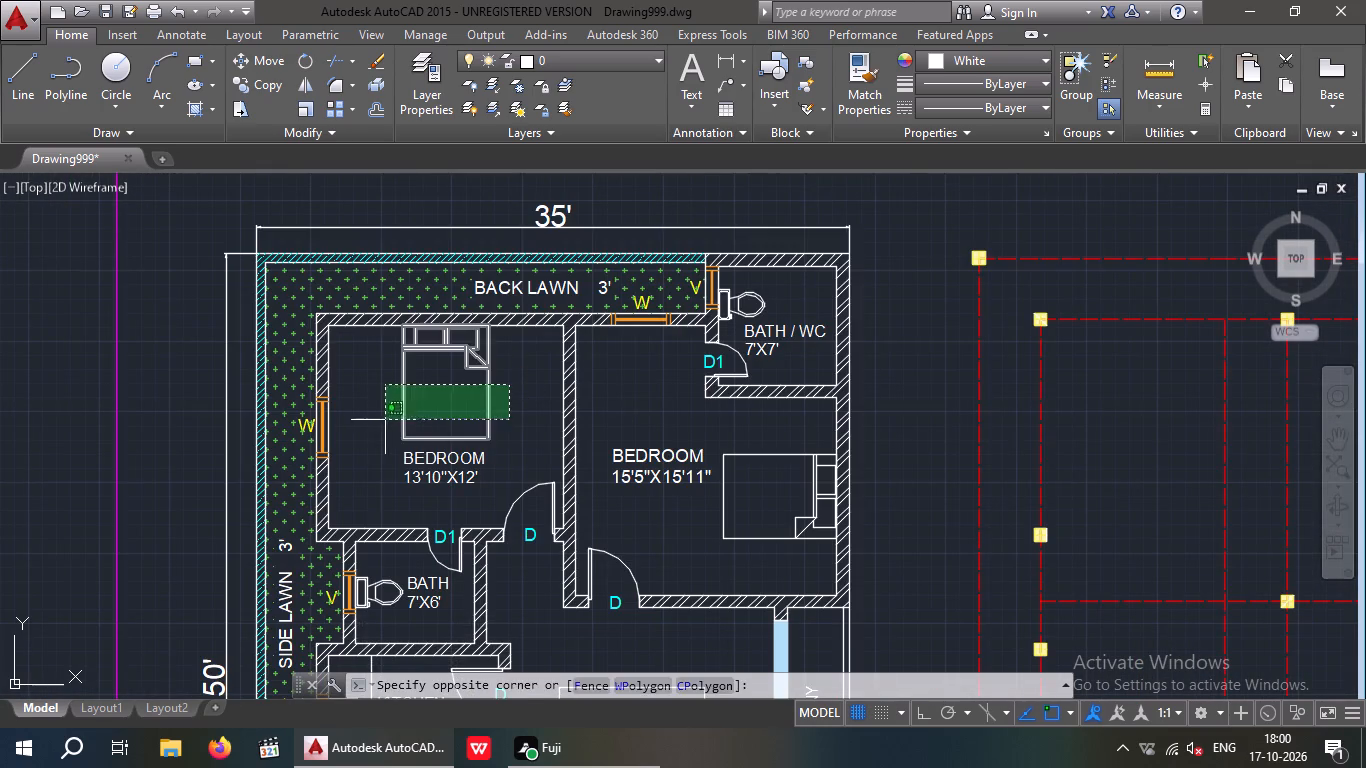
{"action": "left_click", "coordinate": [379, 421]}
{"action": "left_click", "coordinate": [269, 88]}
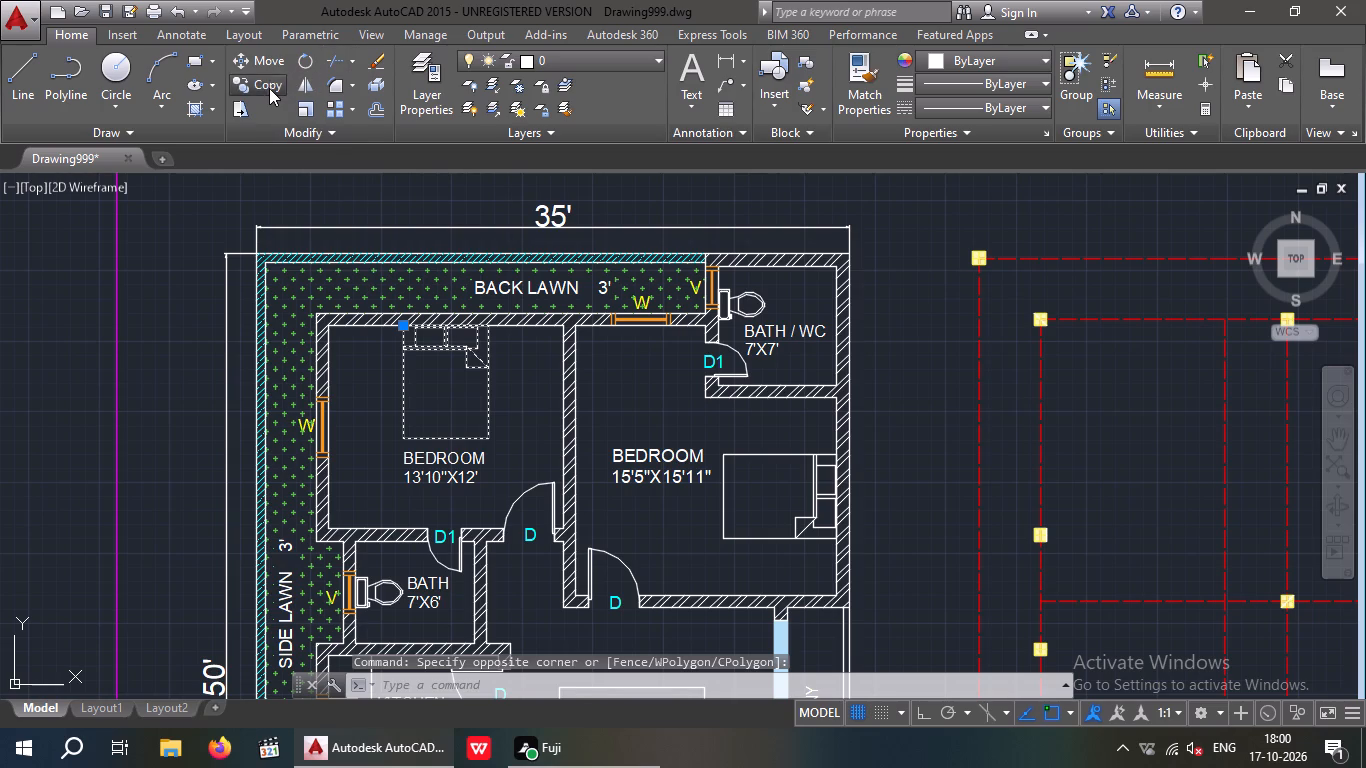
{"action": "scroll", "coordinate": [446, 324], "scroll_direction": "up", "scroll_amount": 4}
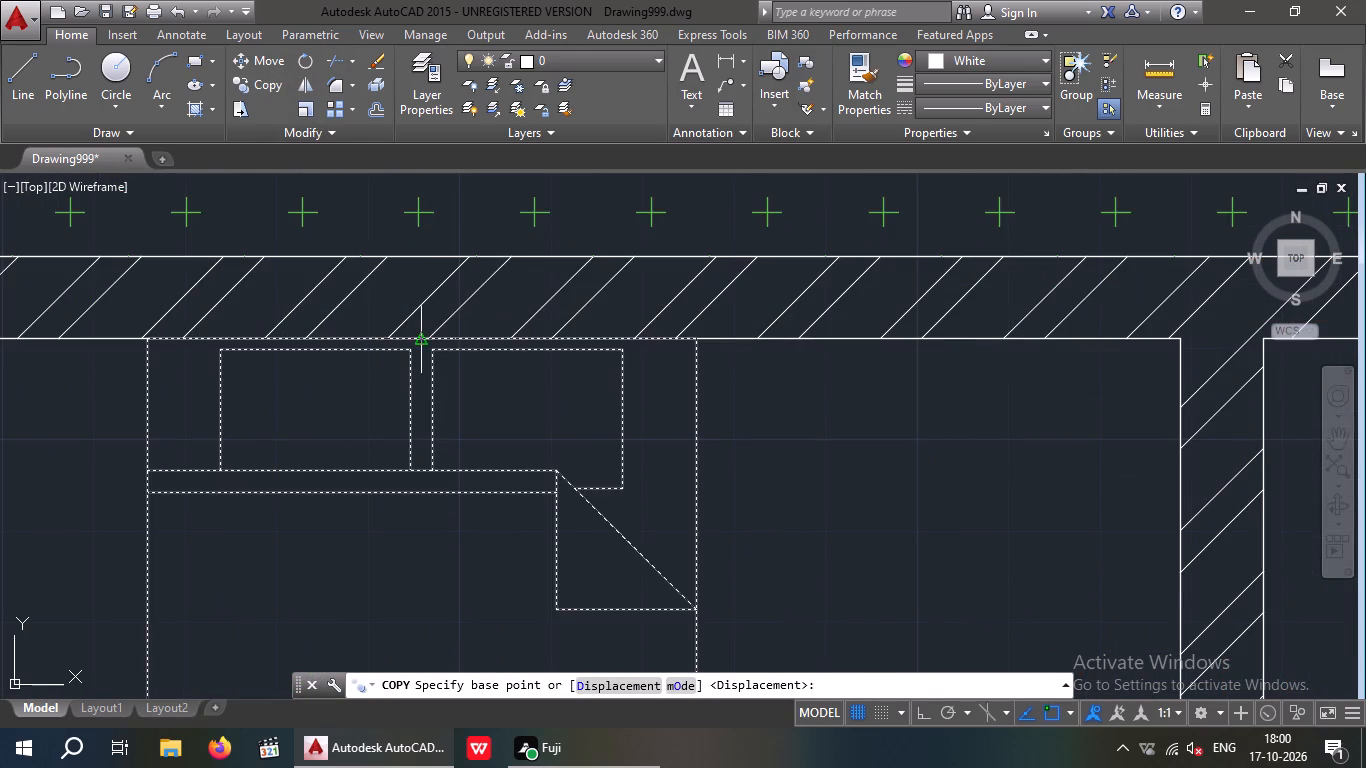
{"action": "left_click", "coordinate": [421, 340]}
{"action": "scroll", "coordinate": [459, 335], "scroll_direction": "down", "scroll_amount": 8}
{"action": "middle_click_drag", "start_coordinate": [699, 357], "coordinate": [0, 393]}
{"action": "scroll", "coordinate": [977, 326], "scroll_direction": "down", "scroll_amount": 3}
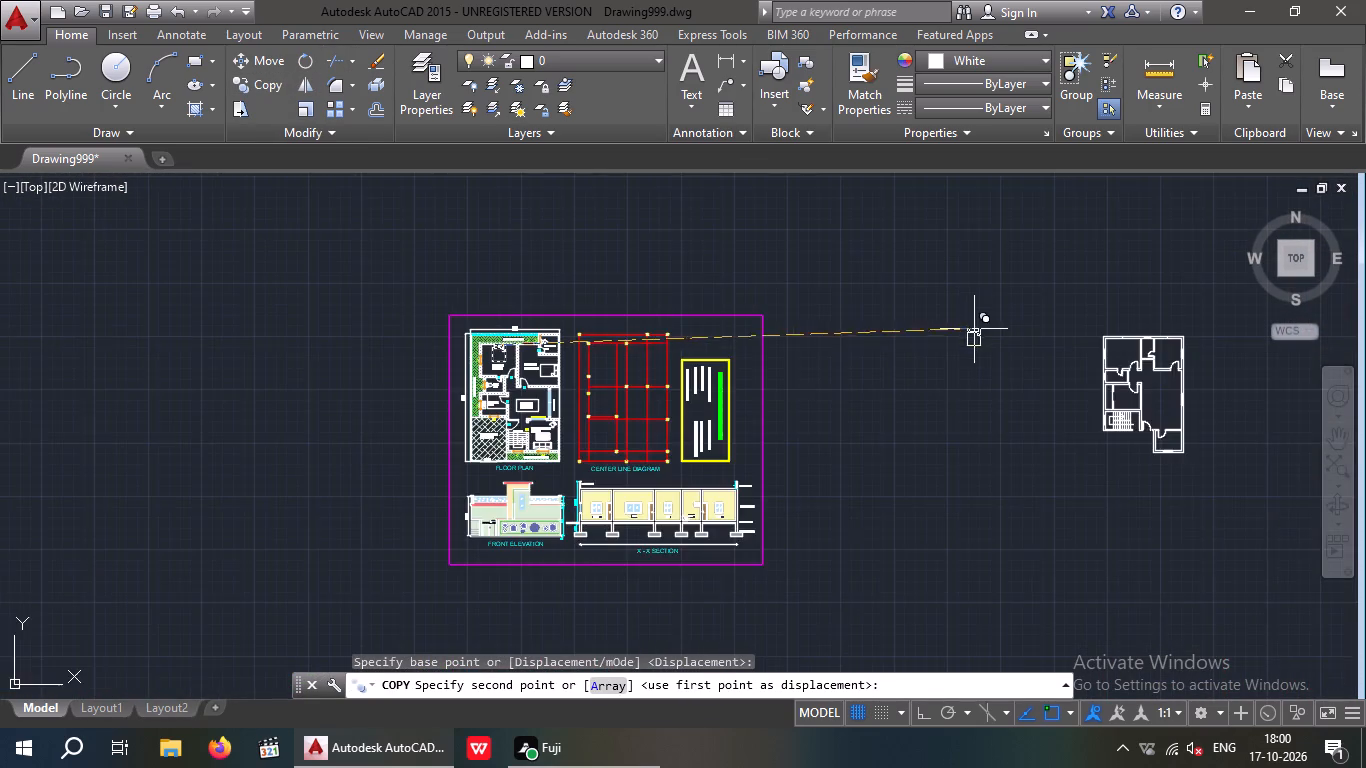
{"action": "middle_click_drag", "start_coordinate": [822, 374], "coordinate": [349, 414]}
{"action": "scroll", "coordinate": [665, 374], "scroll_direction": "up", "scroll_amount": 4}
{"action": "scroll", "coordinate": [576, 397], "scroll_direction": "up", "scroll_amount": 3}
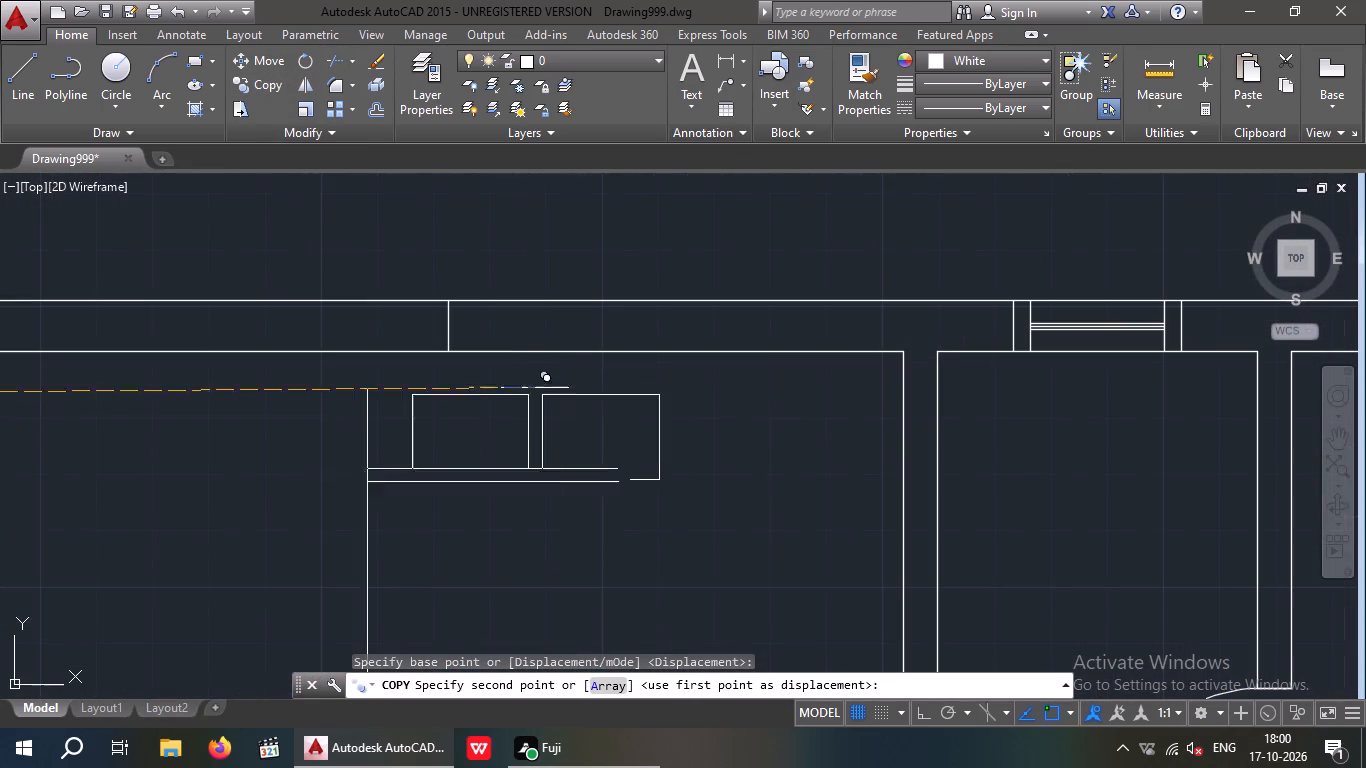
{"action": "left_click", "coordinate": [446, 352]}
Place a second bed copy at the northeast room's guide line on the inner north wall, and finish copying.
{"action": "scroll", "coordinate": [455, 355], "scroll_direction": "down", "scroll_amount": 3}
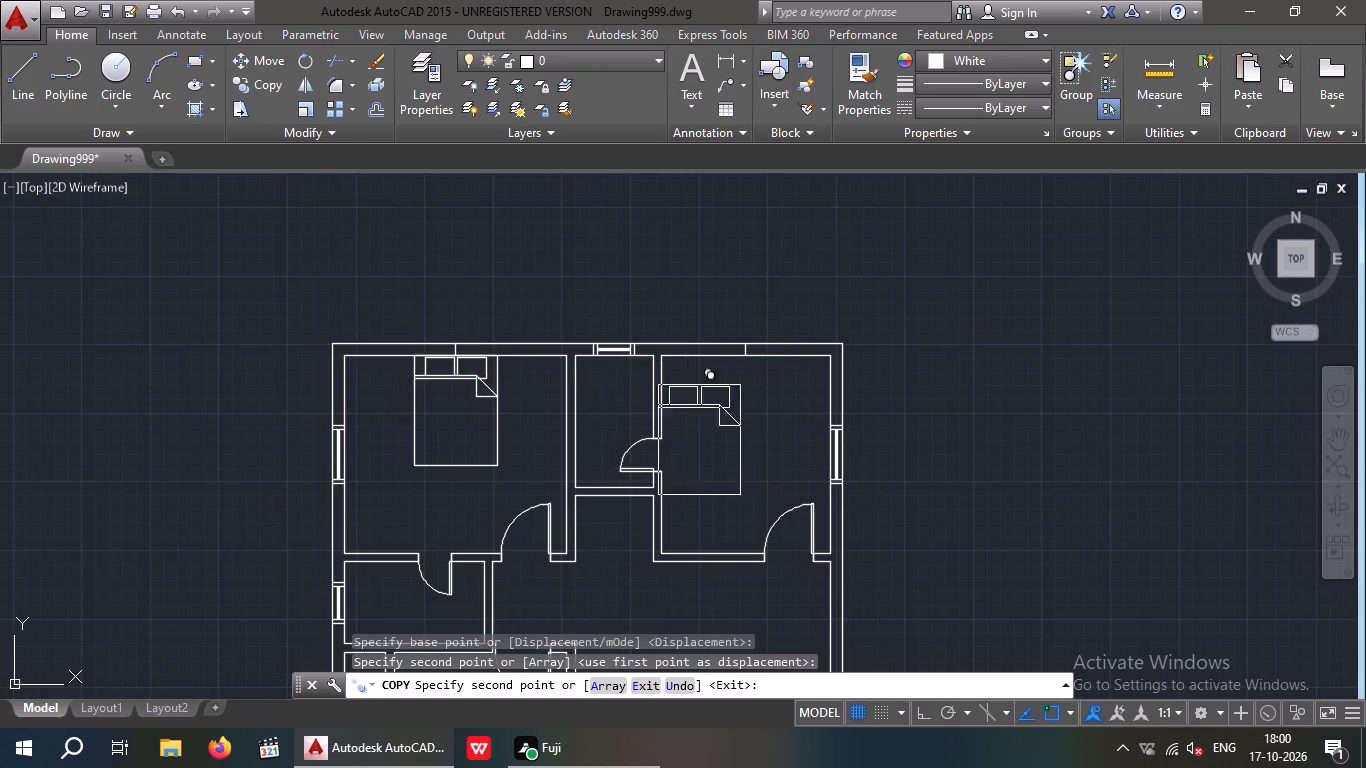
{"action": "scroll", "coordinate": [747, 379], "scroll_direction": "up", "scroll_amount": 2}
{"action": "left_click_drag", "start_coordinate": [746, 322], "coordinate": [742, 337]}
{"action": "scroll", "coordinate": [733, 356], "scroll_direction": "down", "scroll_amount": 3}
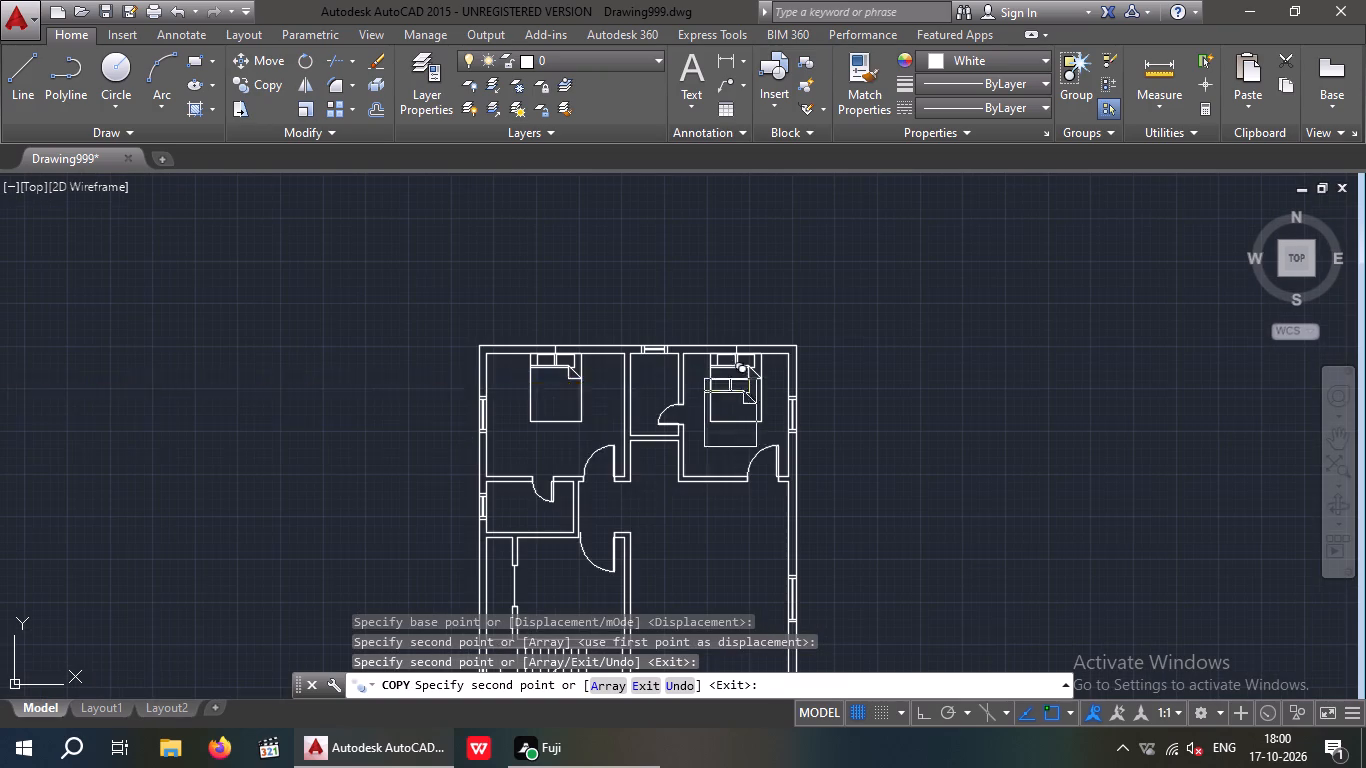
{"action": "key", "text": "Escape"}
Delete the two guide lines in the north wall above the beds.
{"action": "scroll", "coordinate": [571, 382], "scroll_direction": "down", "scroll_amount": 3}
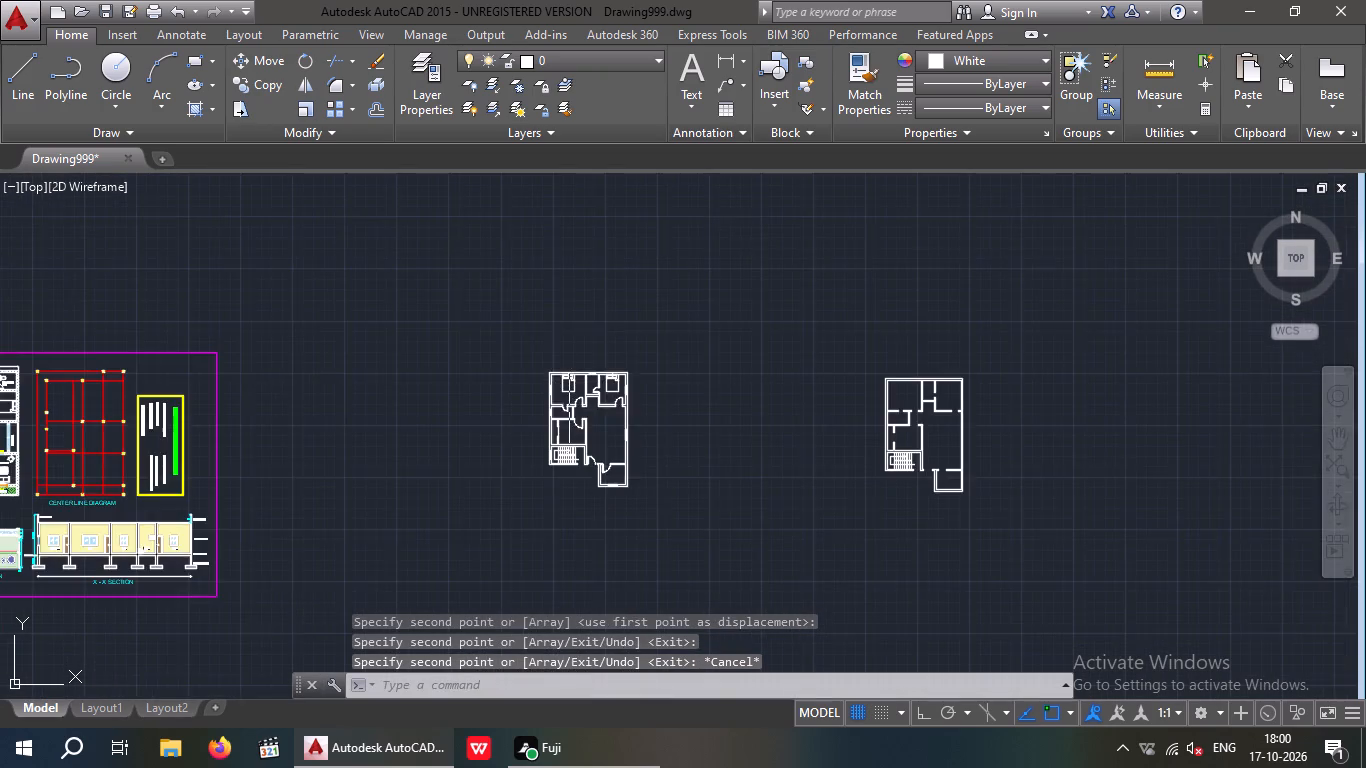
{"action": "scroll", "coordinate": [597, 384], "scroll_direction": "up", "scroll_amount": 3}
{"action": "scroll", "coordinate": [415, 326], "scroll_direction": "up", "scroll_amount": 4}
{"action": "scroll", "coordinate": [644, 400], "scroll_direction": "up", "scroll_amount": 1}
{"action": "left_click_drag", "start_coordinate": [890, 444], "coordinate": [705, 458]}
{"action": "left_click", "coordinate": [704, 458]}
{"action": "key", "text": "Delete"}
{"action": "scroll", "coordinate": [725, 477], "scroll_direction": "down", "scroll_amount": 5}
{"action": "middle_click_drag", "start_coordinate": [730, 478], "coordinate": [59, 470]}
{"action": "scroll", "coordinate": [247, 472], "scroll_direction": "up", "scroll_amount": 7}
{"action": "left_click_drag", "start_coordinate": [450, 479], "coordinate": [216, 533]}
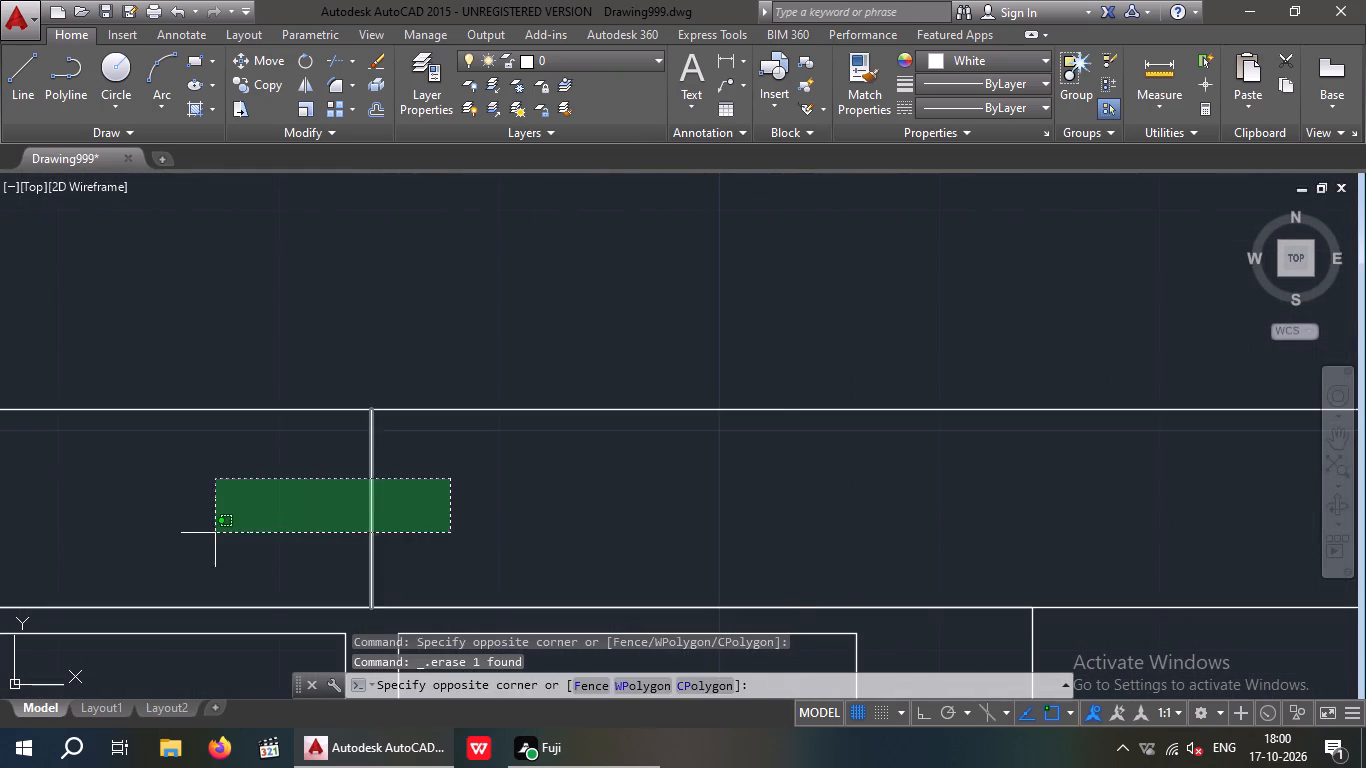
{"action": "left_click", "coordinate": [215, 533]}
{"action": "key", "text": "Delete"}
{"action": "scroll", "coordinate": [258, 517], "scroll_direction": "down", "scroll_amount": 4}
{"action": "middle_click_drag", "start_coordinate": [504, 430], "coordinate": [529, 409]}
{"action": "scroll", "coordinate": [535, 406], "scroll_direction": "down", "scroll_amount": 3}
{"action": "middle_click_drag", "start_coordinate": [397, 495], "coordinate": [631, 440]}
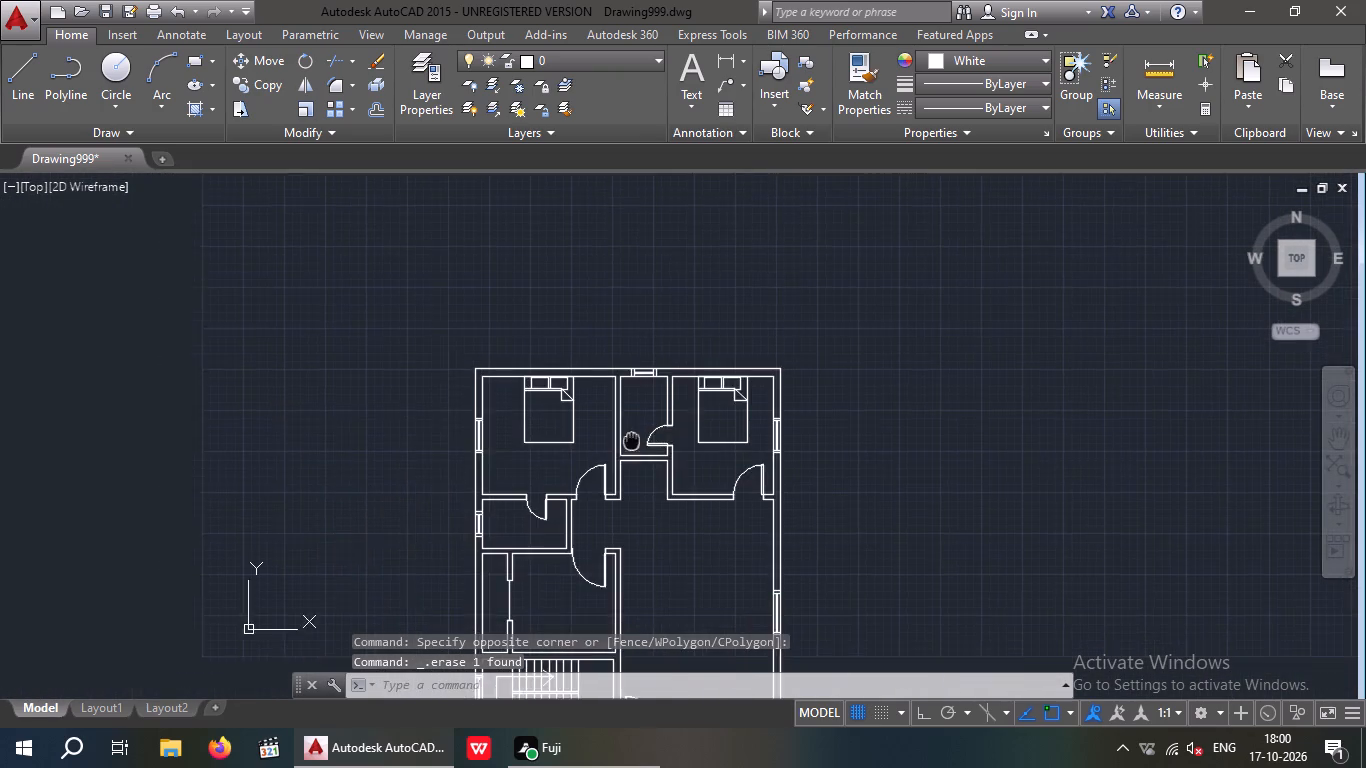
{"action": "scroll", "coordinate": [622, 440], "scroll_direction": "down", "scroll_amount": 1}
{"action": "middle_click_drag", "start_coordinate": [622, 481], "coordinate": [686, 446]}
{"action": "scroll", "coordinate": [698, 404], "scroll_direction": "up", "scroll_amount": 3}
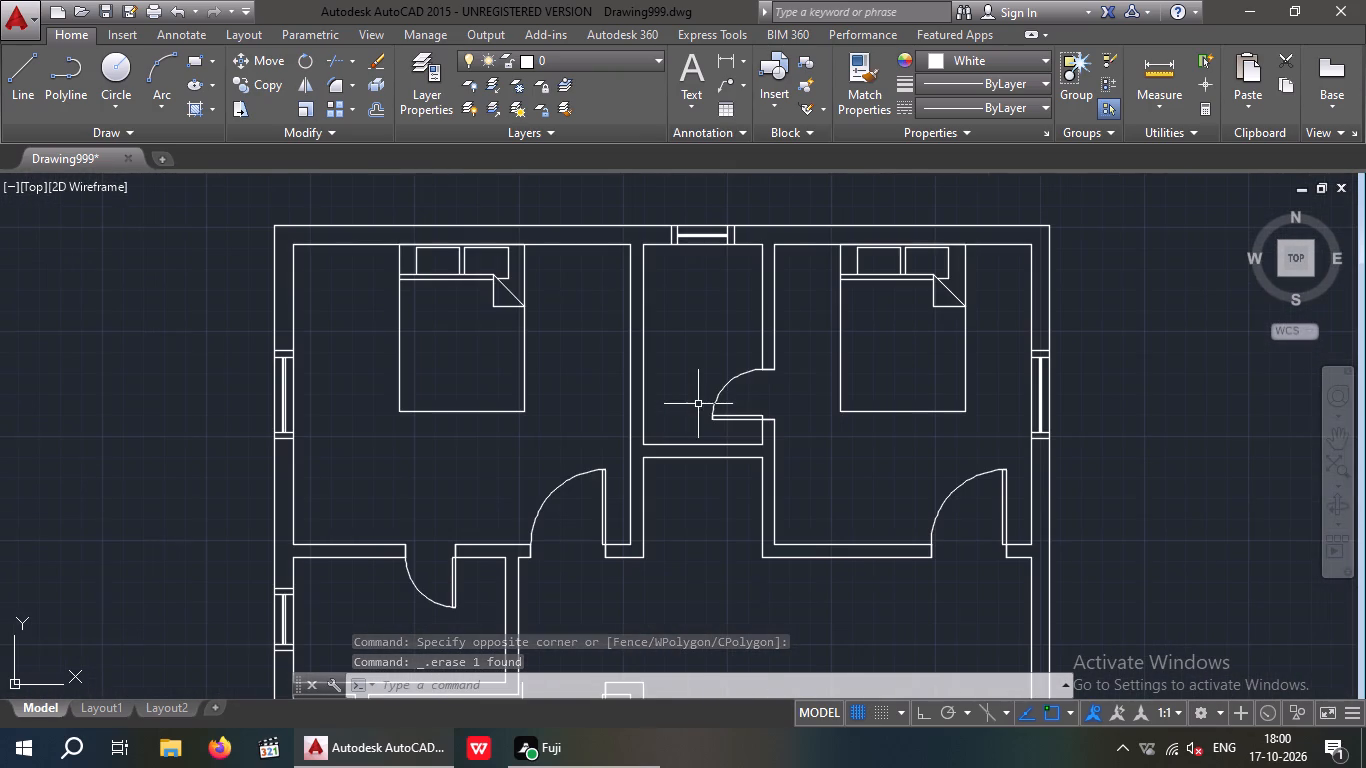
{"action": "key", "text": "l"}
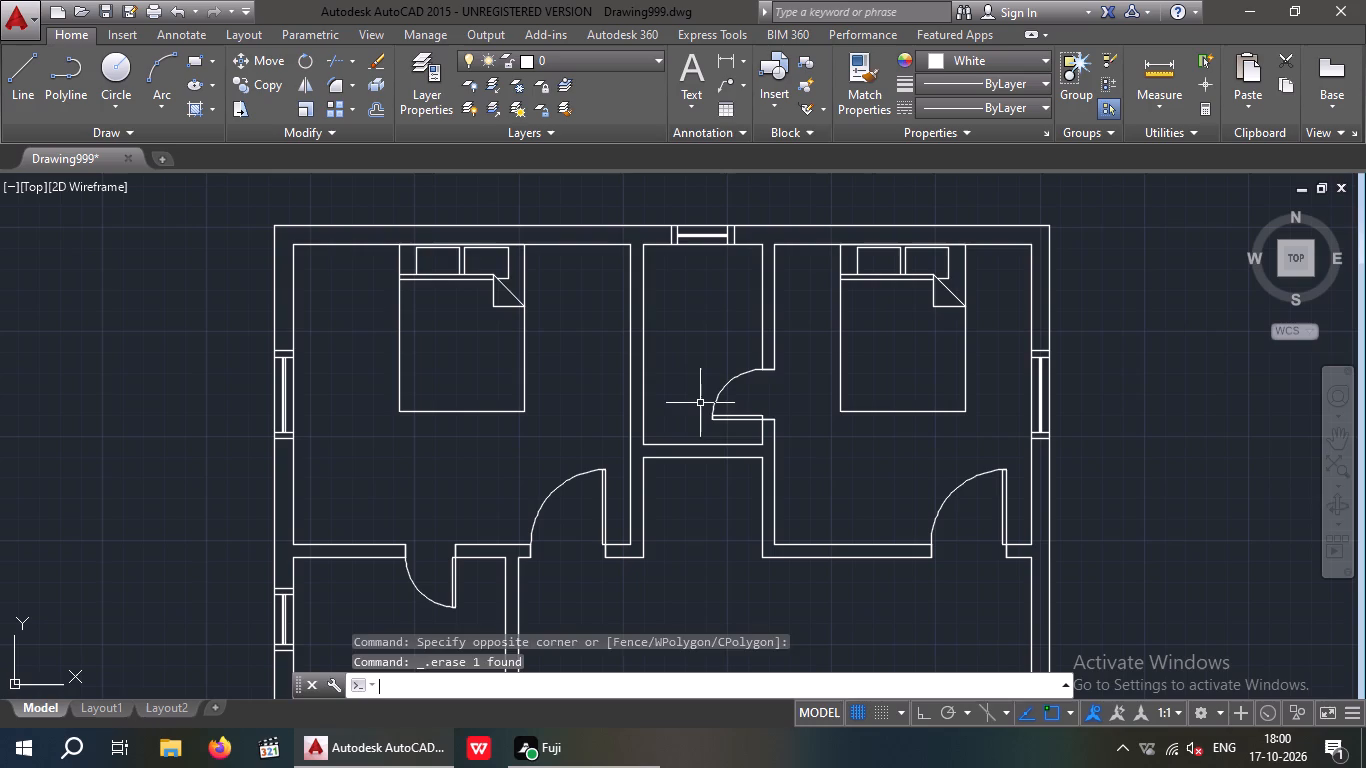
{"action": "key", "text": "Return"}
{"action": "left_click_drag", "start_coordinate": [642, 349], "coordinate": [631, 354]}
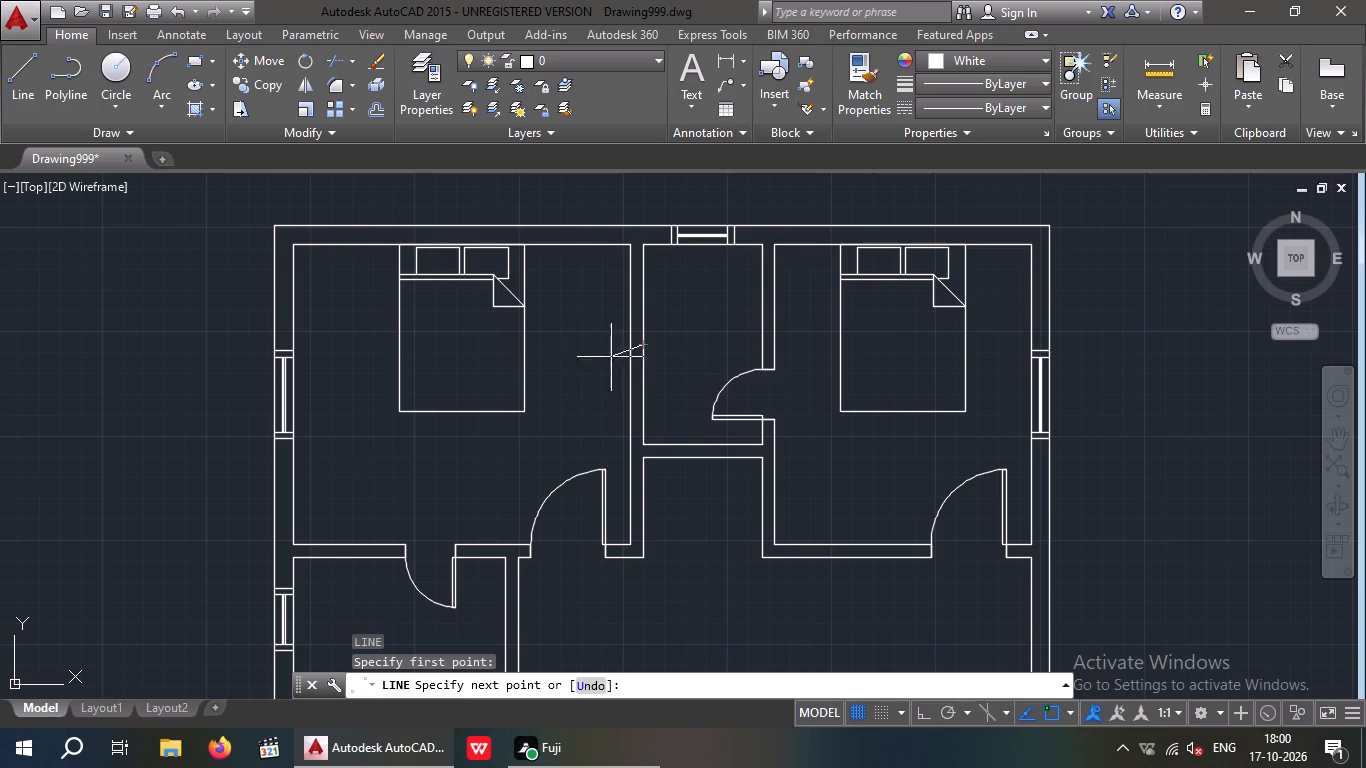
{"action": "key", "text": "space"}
Draw a guide line from the midpoint of the north middle room's inner north wall northward through the window.
{"action": "scroll", "coordinate": [715, 245], "scroll_direction": "up", "scroll_amount": 2}
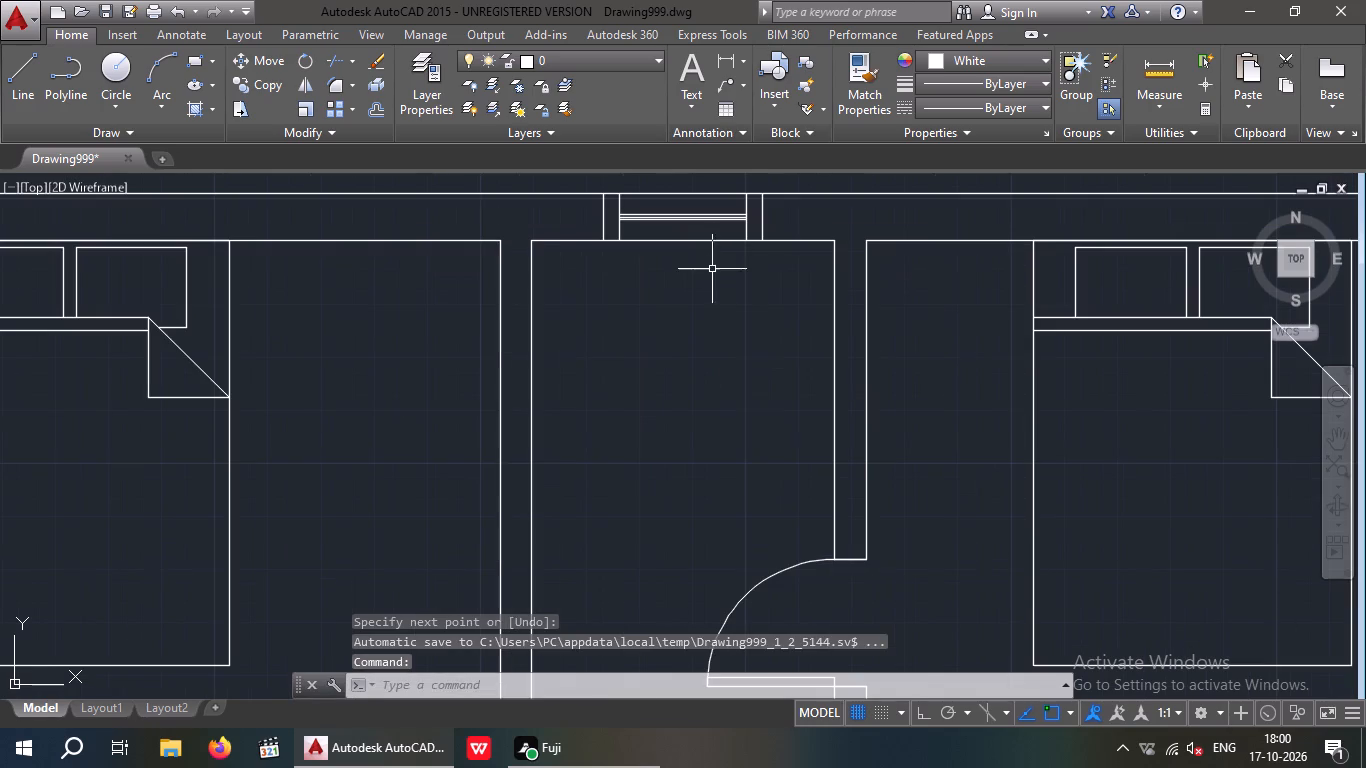
{"action": "key", "text": "space"}
{"action": "left_click", "coordinate": [680, 237]}
{"action": "middle_click_drag", "start_coordinate": [685, 197], "coordinate": [654, 384]}
{"action": "left_click", "coordinate": [661, 295]}
{"action": "key", "text": "space"}
{"action": "scroll", "coordinate": [661, 295], "scroll_direction": "down", "scroll_amount": 4}
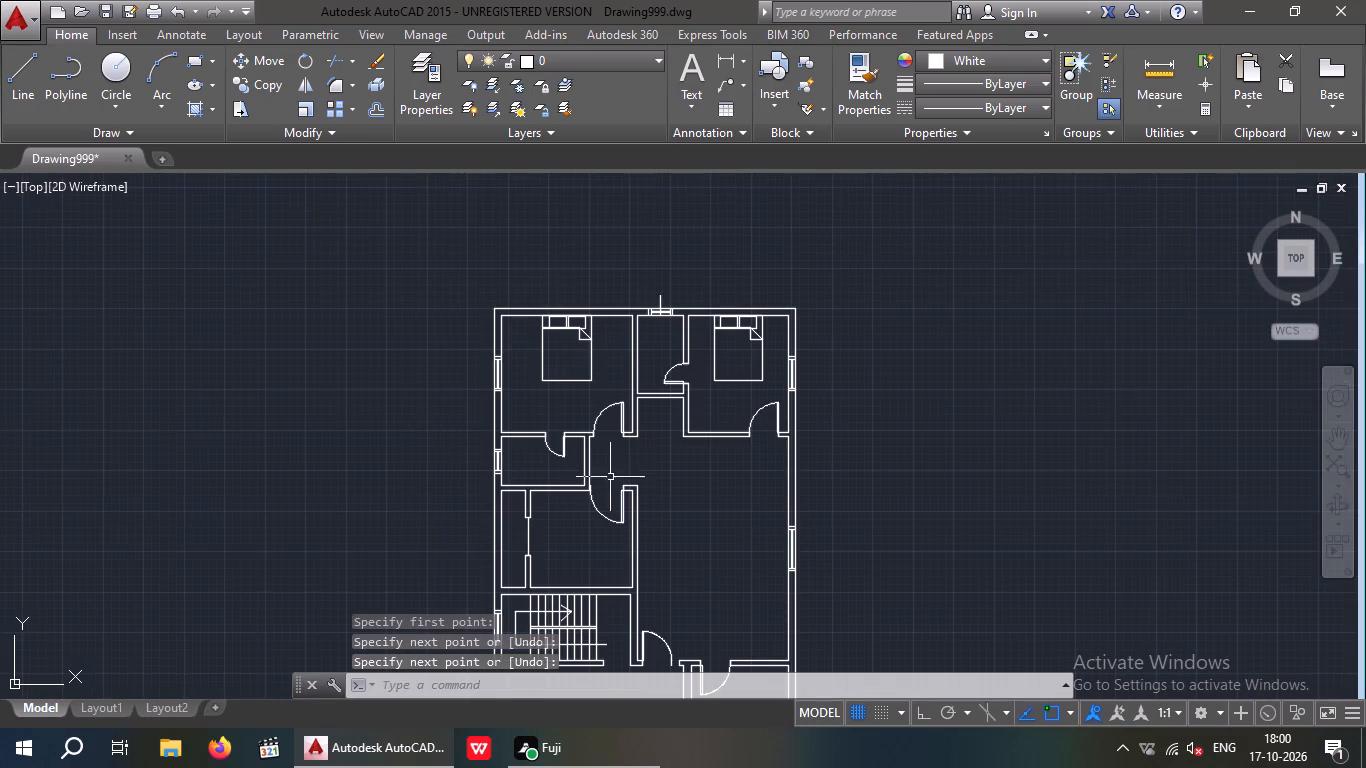
Draw a guide line from the midpoint of the small west room's inner west wall westward through the window.
{"action": "scroll", "coordinate": [493, 484], "scroll_direction": "up", "scroll_amount": 3}
{"action": "key", "text": "space"}
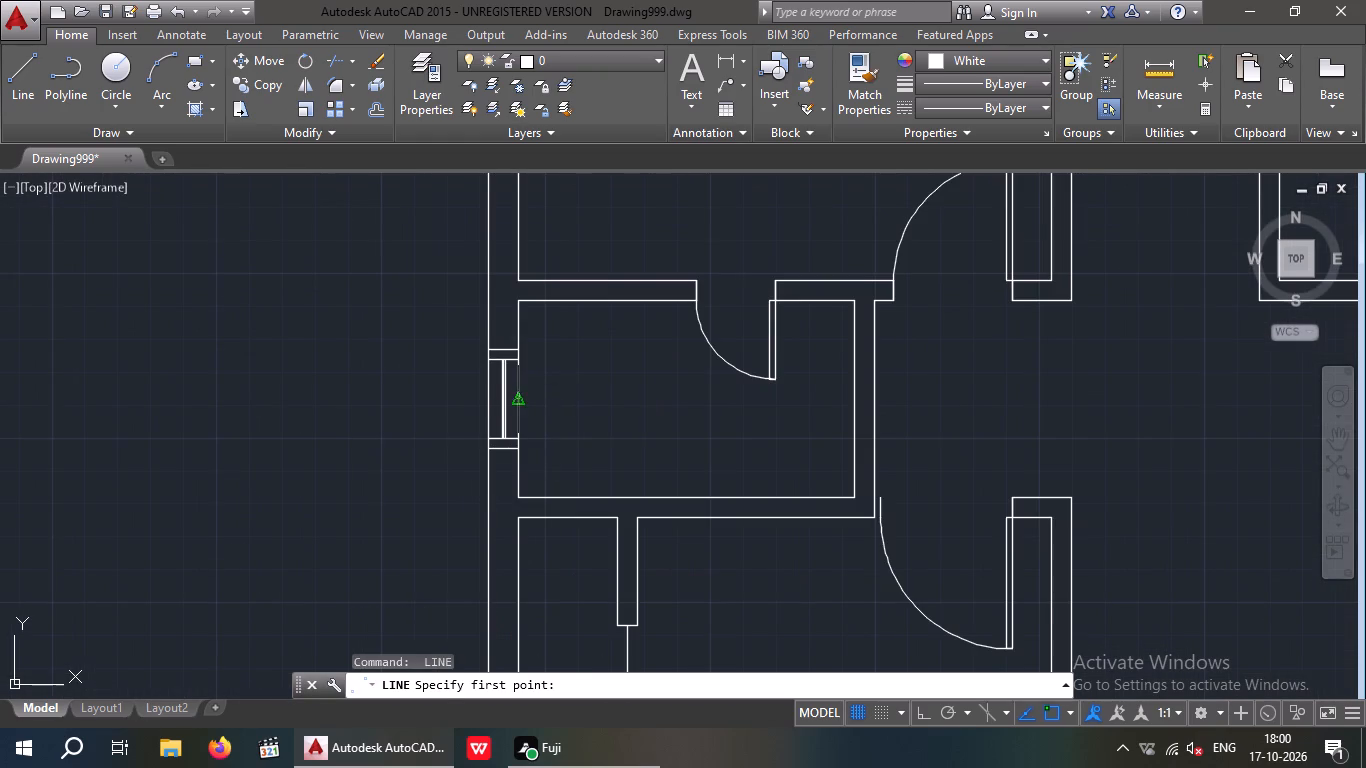
{"action": "left_click_drag", "start_coordinate": [518, 399], "coordinate": [475, 404]}
{"action": "left_click", "coordinate": [286, 400]}
{"action": "key", "text": "space"}
Offset the inner north and south wall lines of the room north of the staircase 2' inward.
{"action": "scroll", "coordinate": [369, 403], "scroll_direction": "down", "scroll_amount": 4}
{"action": "middle_click_drag", "start_coordinate": [327, 459], "coordinate": [408, 420]}
{"action": "scroll", "coordinate": [438, 415], "scroll_direction": "up", "scroll_amount": 1}
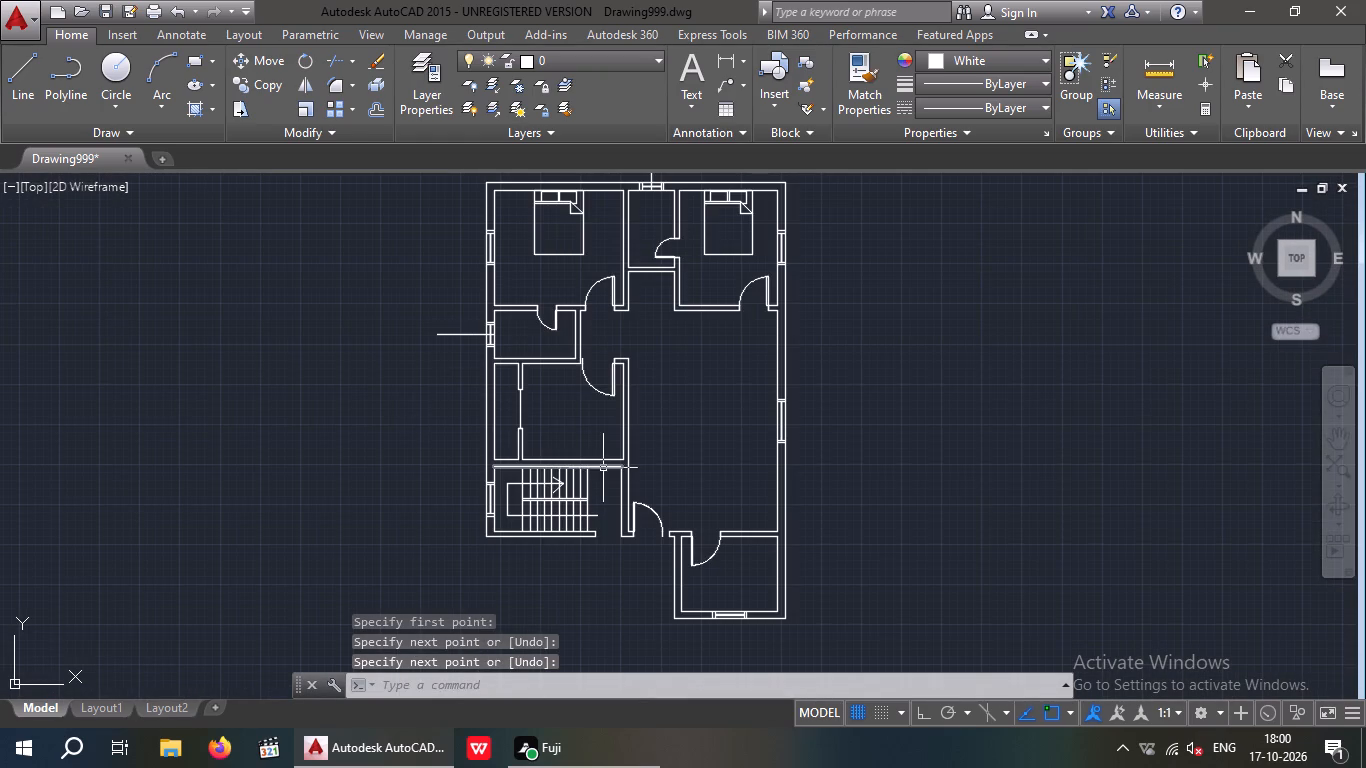
{"action": "key", "text": "o"}
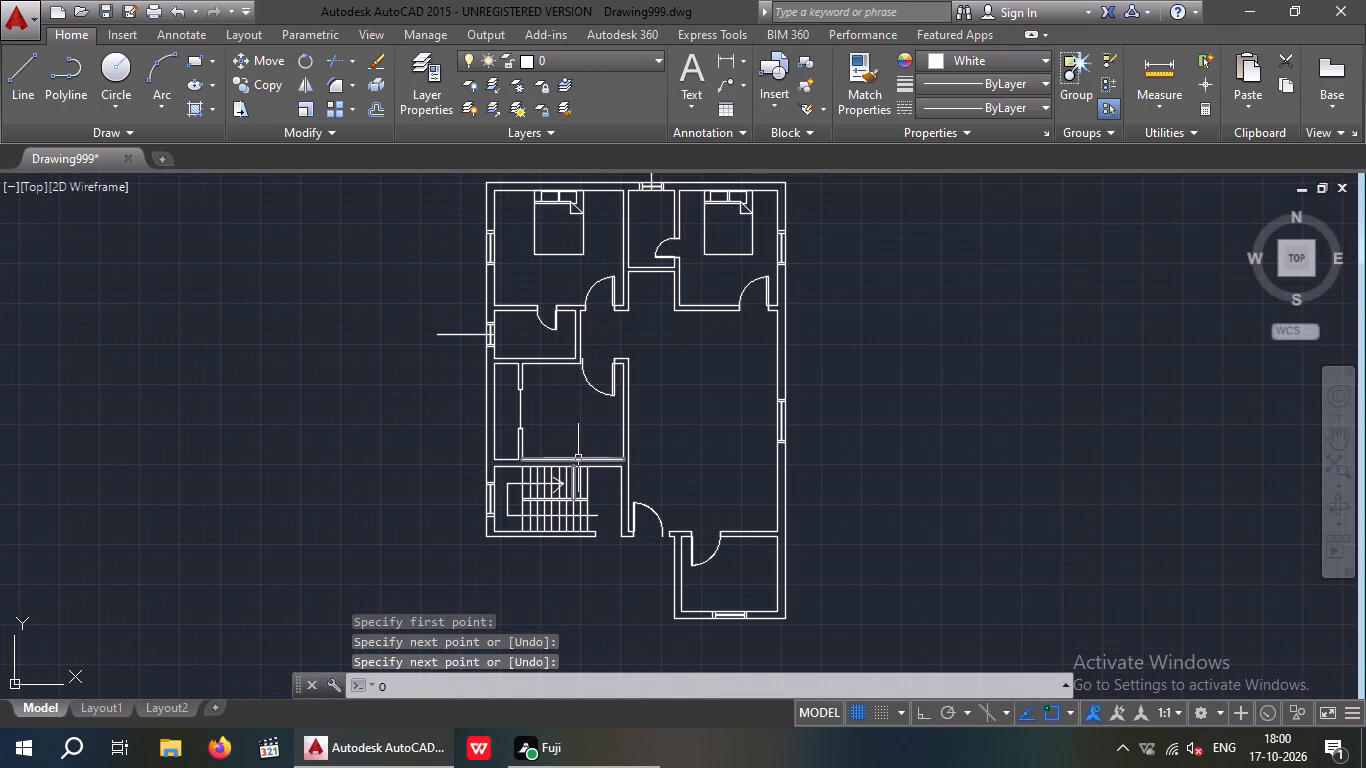
{"action": "key", "text": "Return"}
{"action": "type", "text": "2'"}
{"action": "key", "text": "Return"}
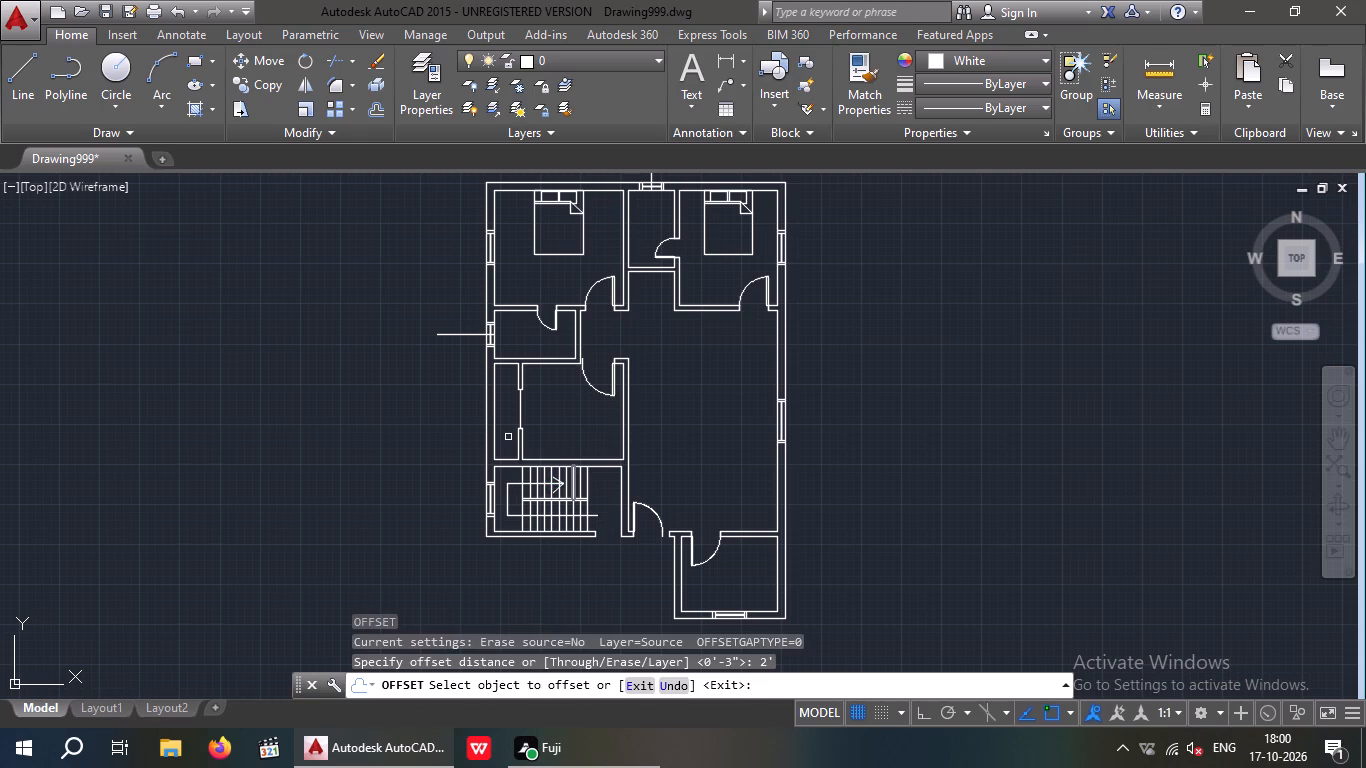
{"action": "scroll", "coordinate": [560, 376], "scroll_direction": "up", "scroll_amount": 2}
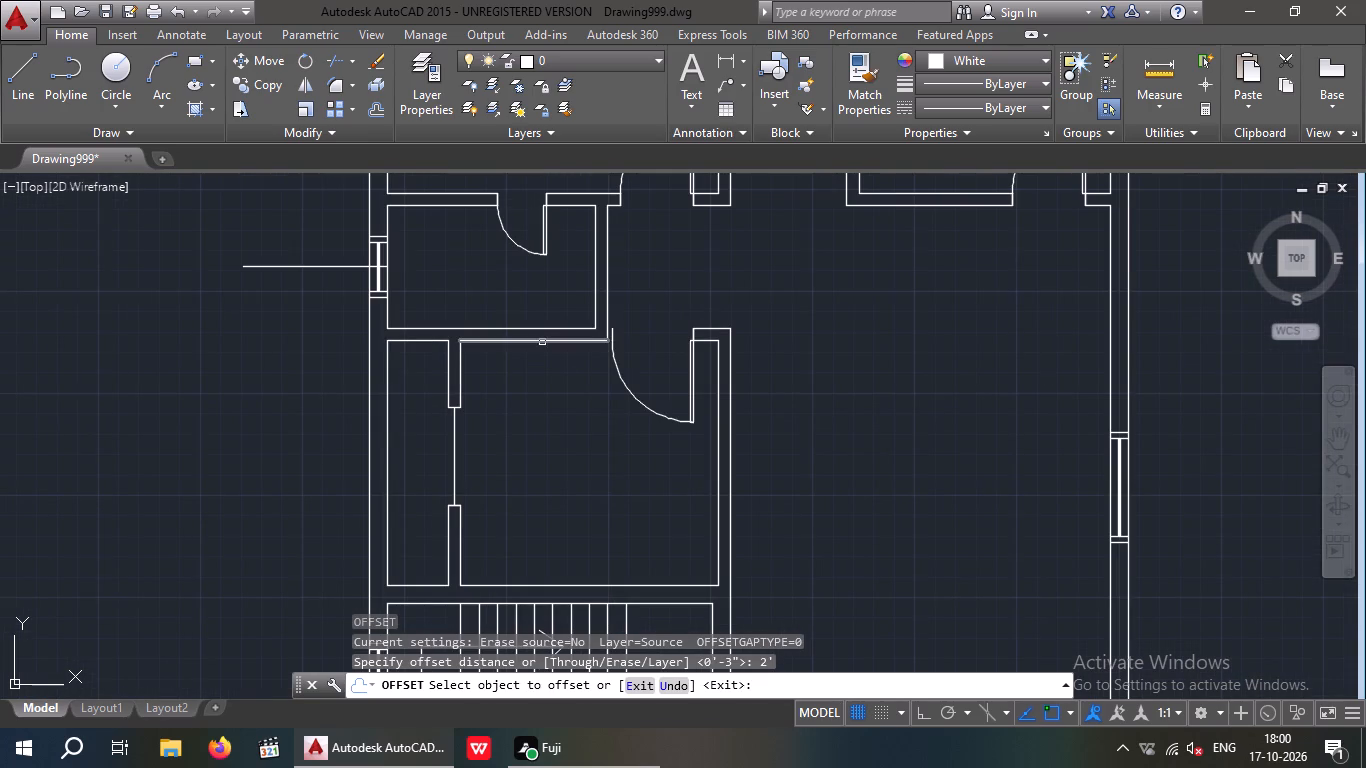
{"action": "left_click_drag", "start_coordinate": [543, 341], "coordinate": [540, 373]}
{"action": "left_click", "coordinate": [540, 389]}
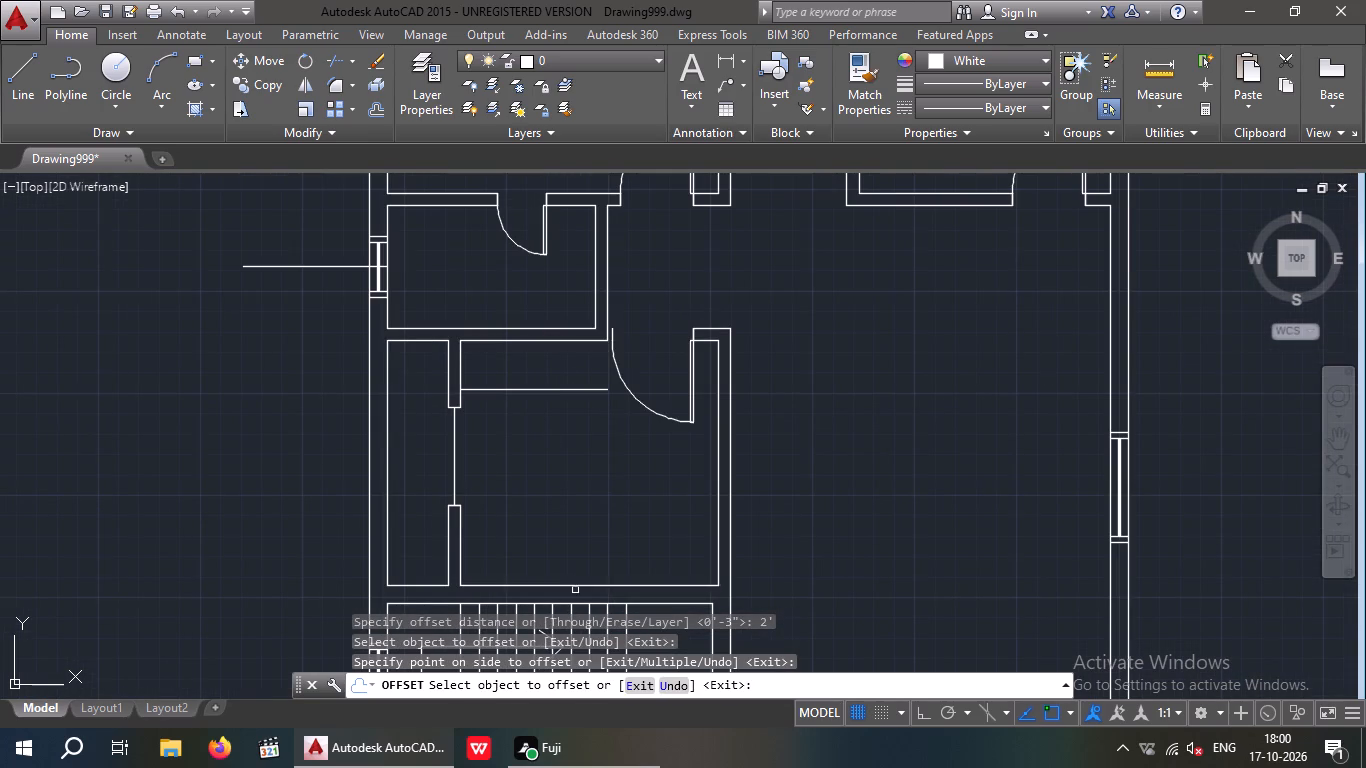
{"action": "left_click", "coordinate": [575, 587]}
{"action": "left_click", "coordinate": [578, 542]}
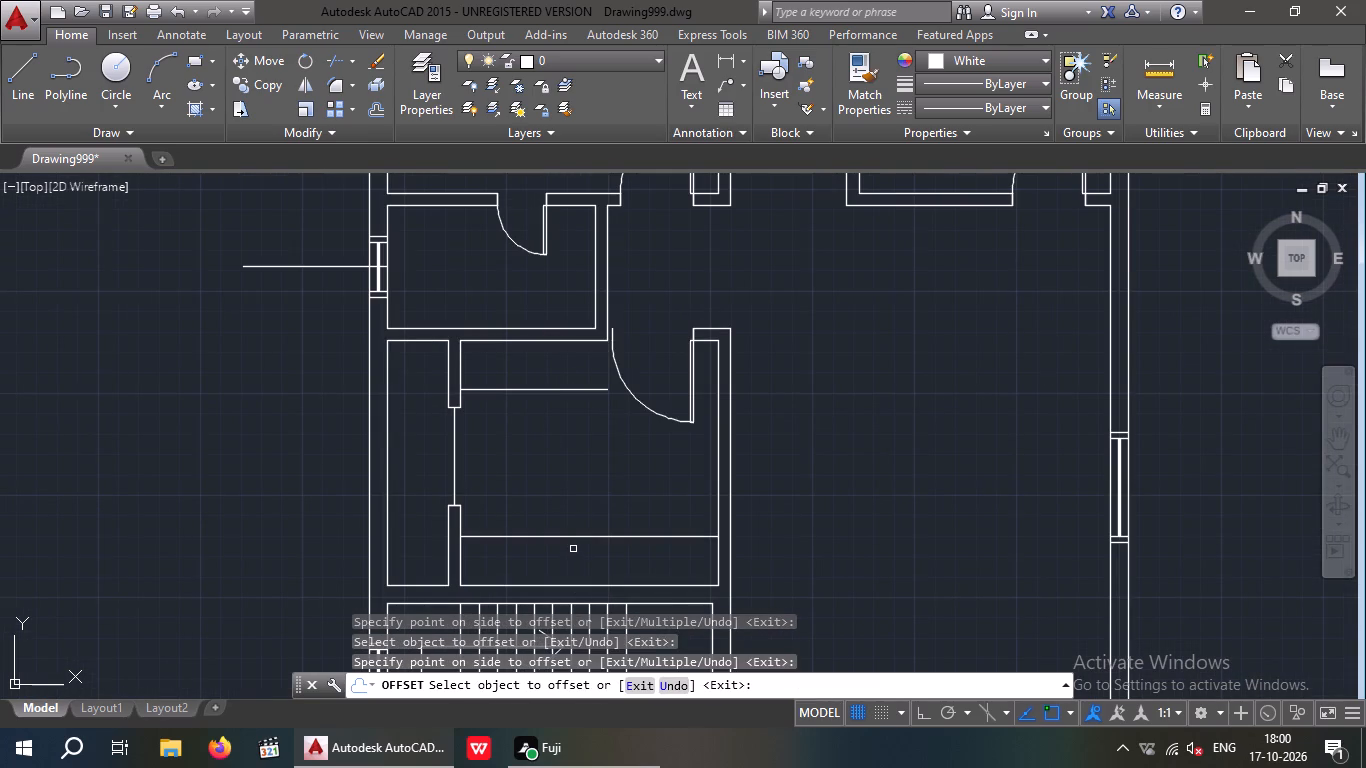
{"action": "key", "text": "Escape"}
{"action": "key", "text": "Escape"}
Extend the small west room's outer east wall line southward to the northern 2' offset line.
{"action": "key", "text": "e"}
{"action": "key", "text": "x"}
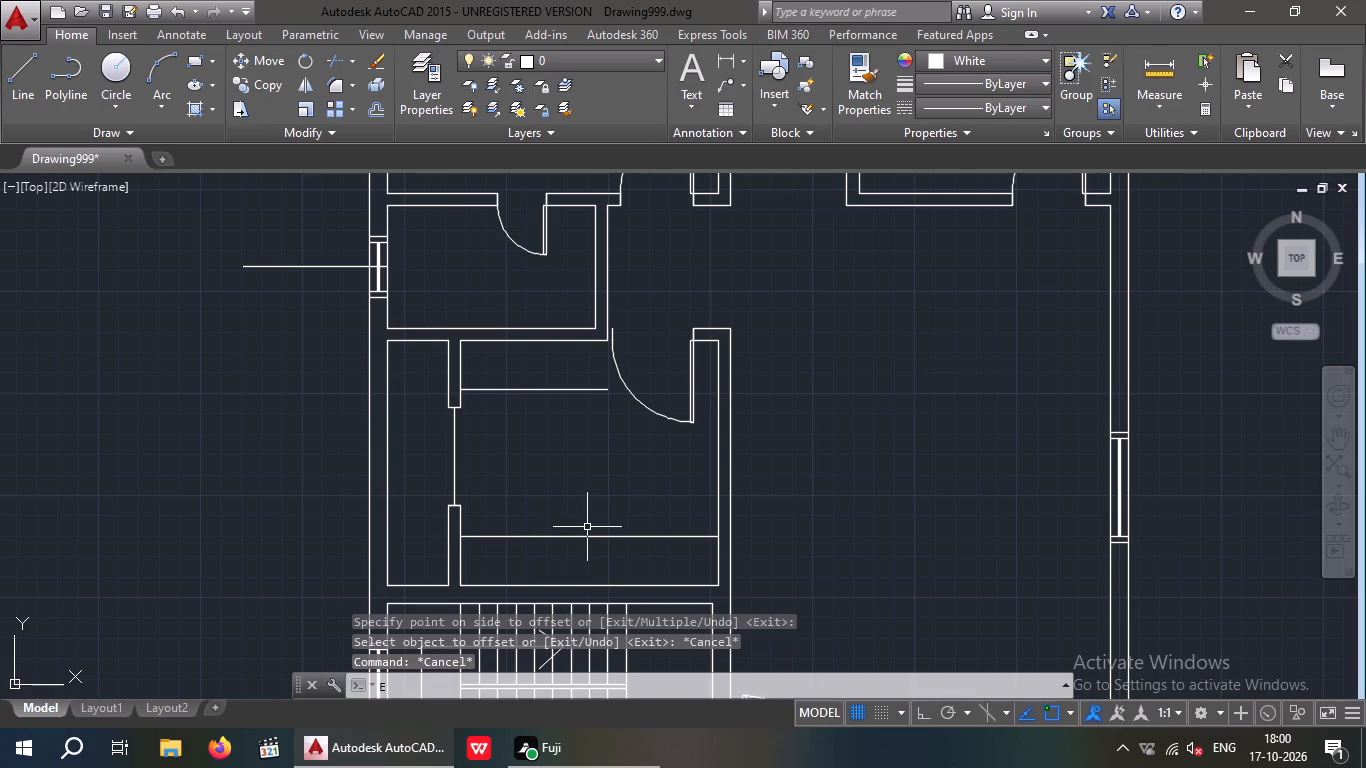
{"action": "key", "text": "space"}
{"action": "key", "text": "space"}
{"action": "left_click", "coordinate": [610, 299]}
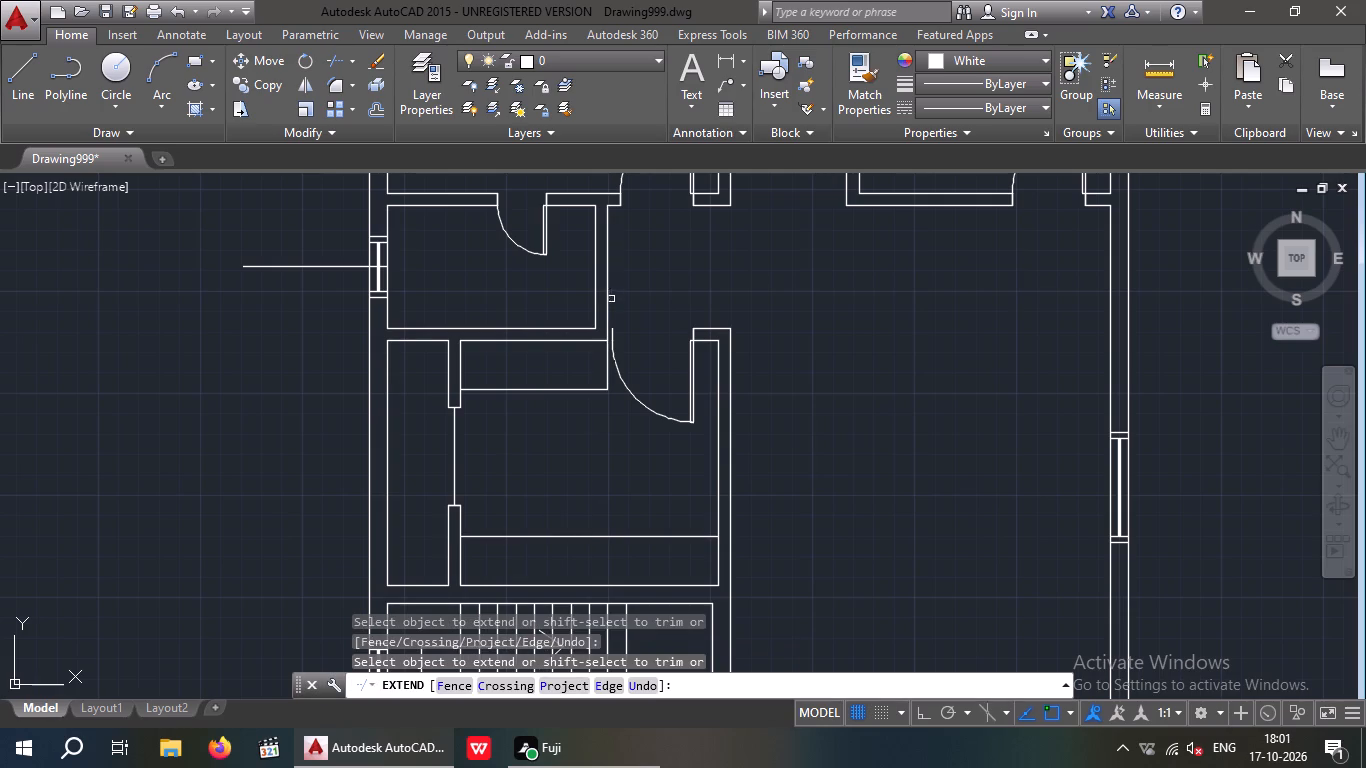
{"action": "key", "text": "Escape"}
Copy the reference plan's 7'X6' bath toilet by its tank's back midpoint to the small west room's guide line on the inner wall.
{"action": "scroll", "coordinate": [563, 426], "scroll_direction": "down", "scroll_amount": 3}
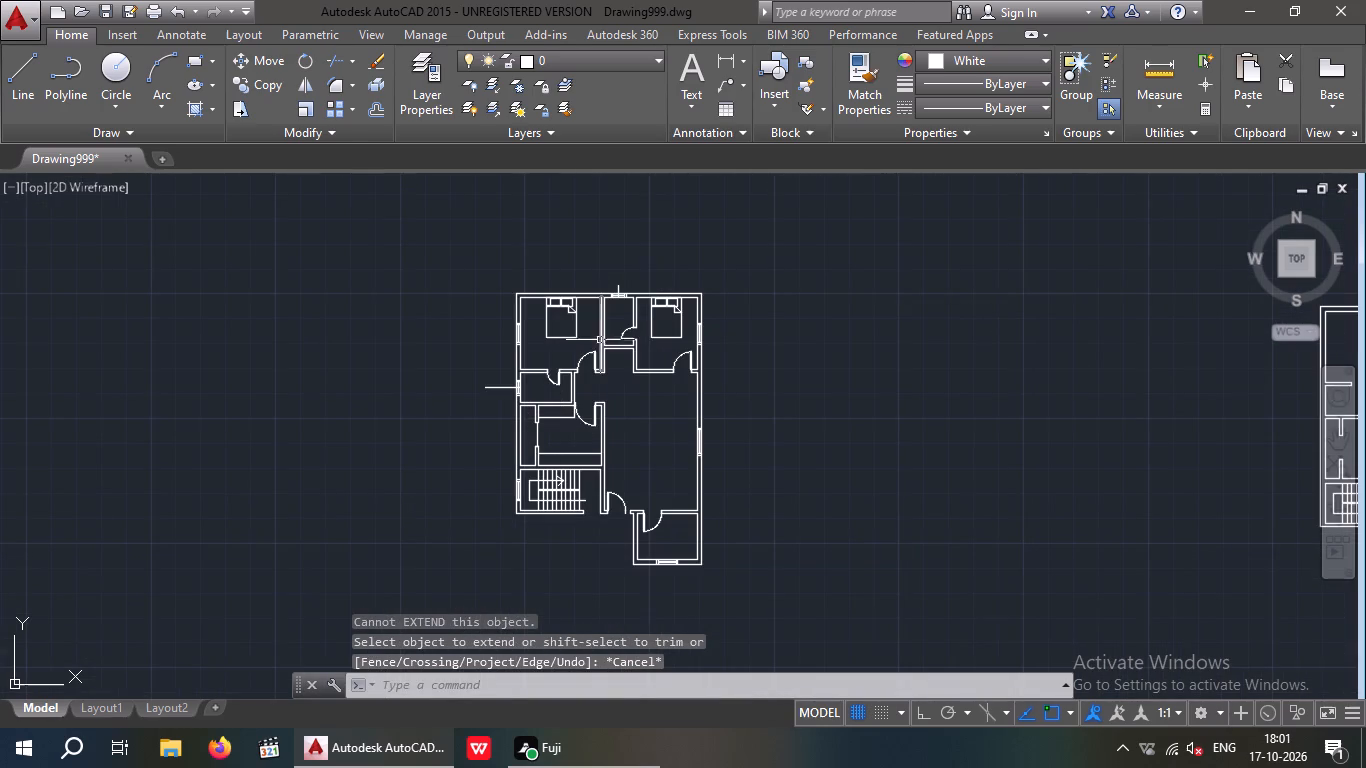
{"action": "middle_click_drag", "start_coordinate": [461, 453], "coordinate": [609, 408]}
{"action": "scroll", "coordinate": [560, 426], "scroll_direction": "down", "scroll_amount": 2}
{"action": "middle_click_drag", "start_coordinate": [440, 474], "coordinate": [721, 430]}
{"action": "scroll", "coordinate": [722, 431], "scroll_direction": "up", "scroll_amount": 1}
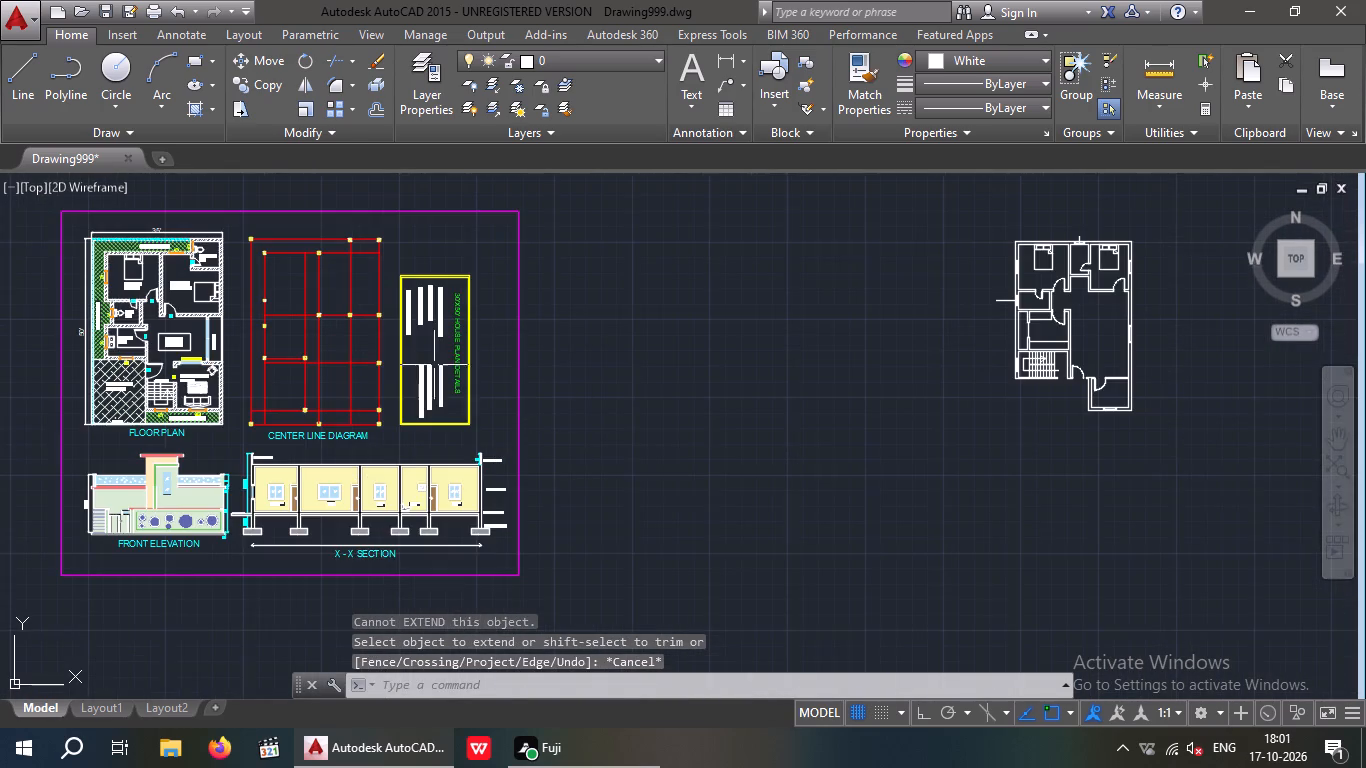
{"action": "scroll", "coordinate": [114, 351], "scroll_direction": "up", "scroll_amount": 3}
{"action": "middle_click_drag", "start_coordinate": [131, 344], "coordinate": [267, 552]}
{"action": "scroll", "coordinate": [278, 401], "scroll_direction": "up", "scroll_amount": 3}
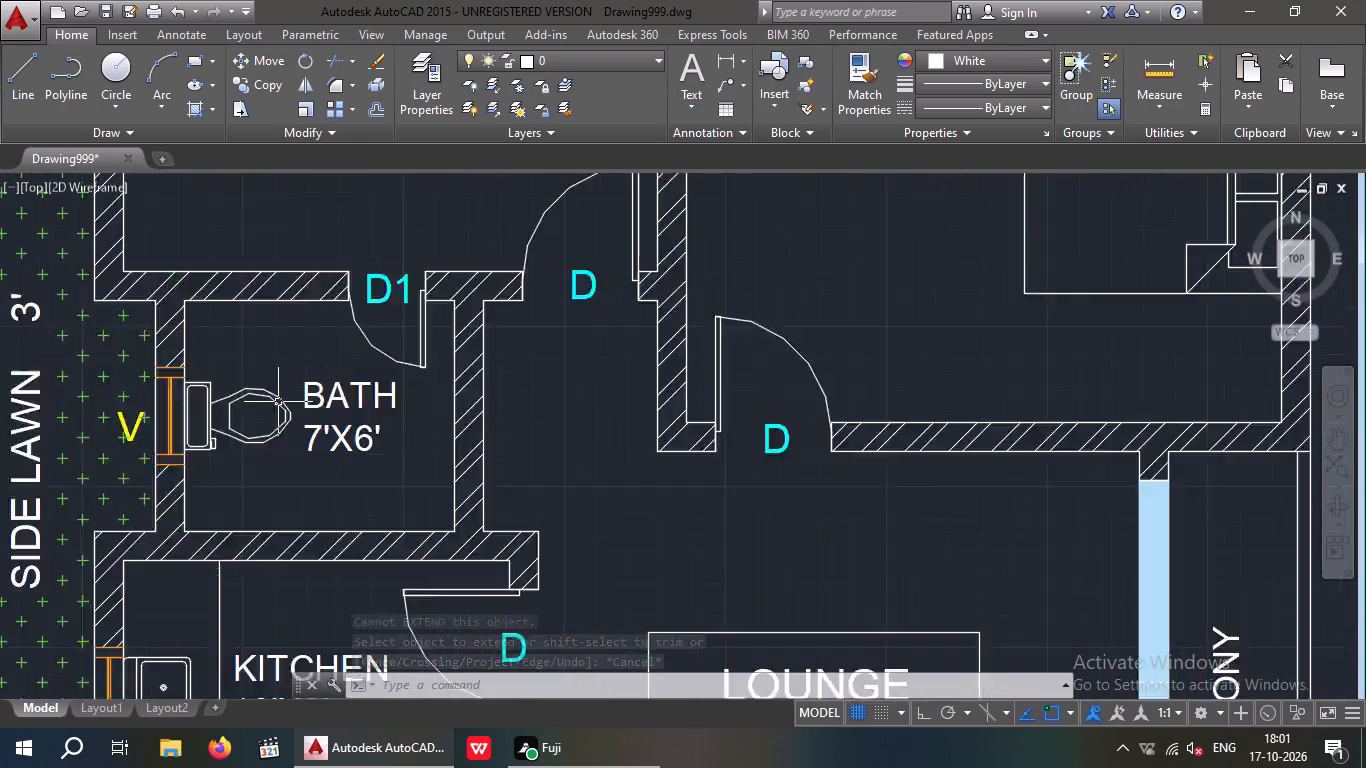
{"action": "left_click_drag", "start_coordinate": [269, 498], "coordinate": [234, 463]}
{"action": "left_click", "coordinate": [195, 357]}
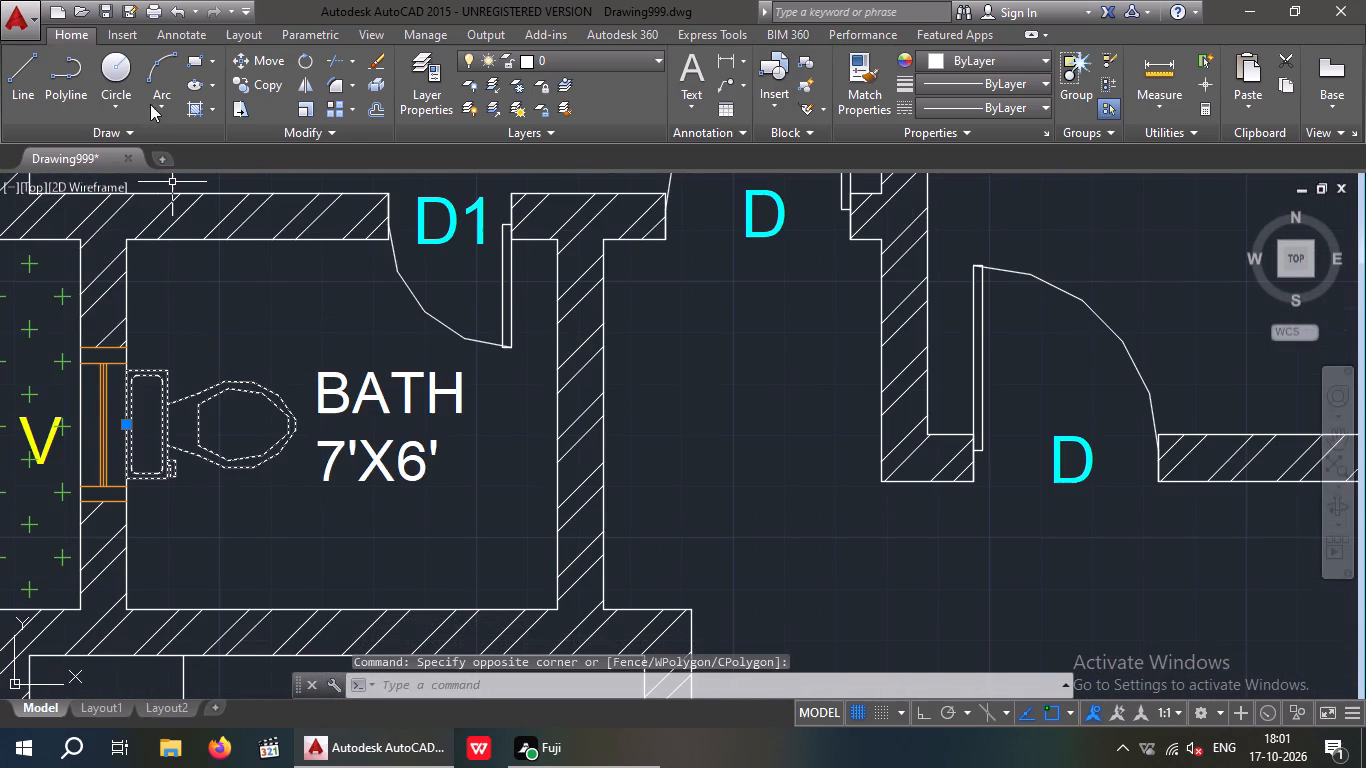
{"action": "left_click", "coordinate": [263, 87]}
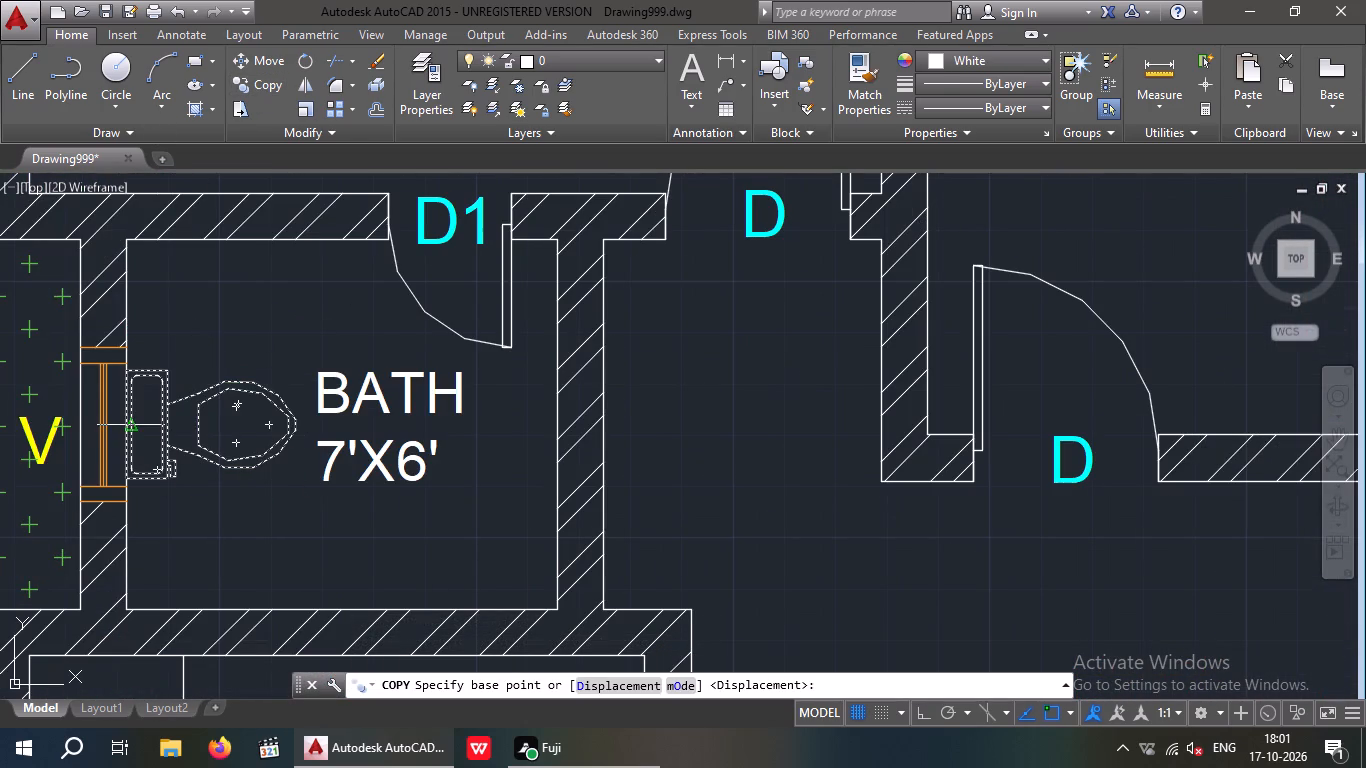
{"action": "scroll", "coordinate": [129, 427], "scroll_direction": "up", "scroll_amount": 2}
{"action": "left_click", "coordinate": [113, 418]}
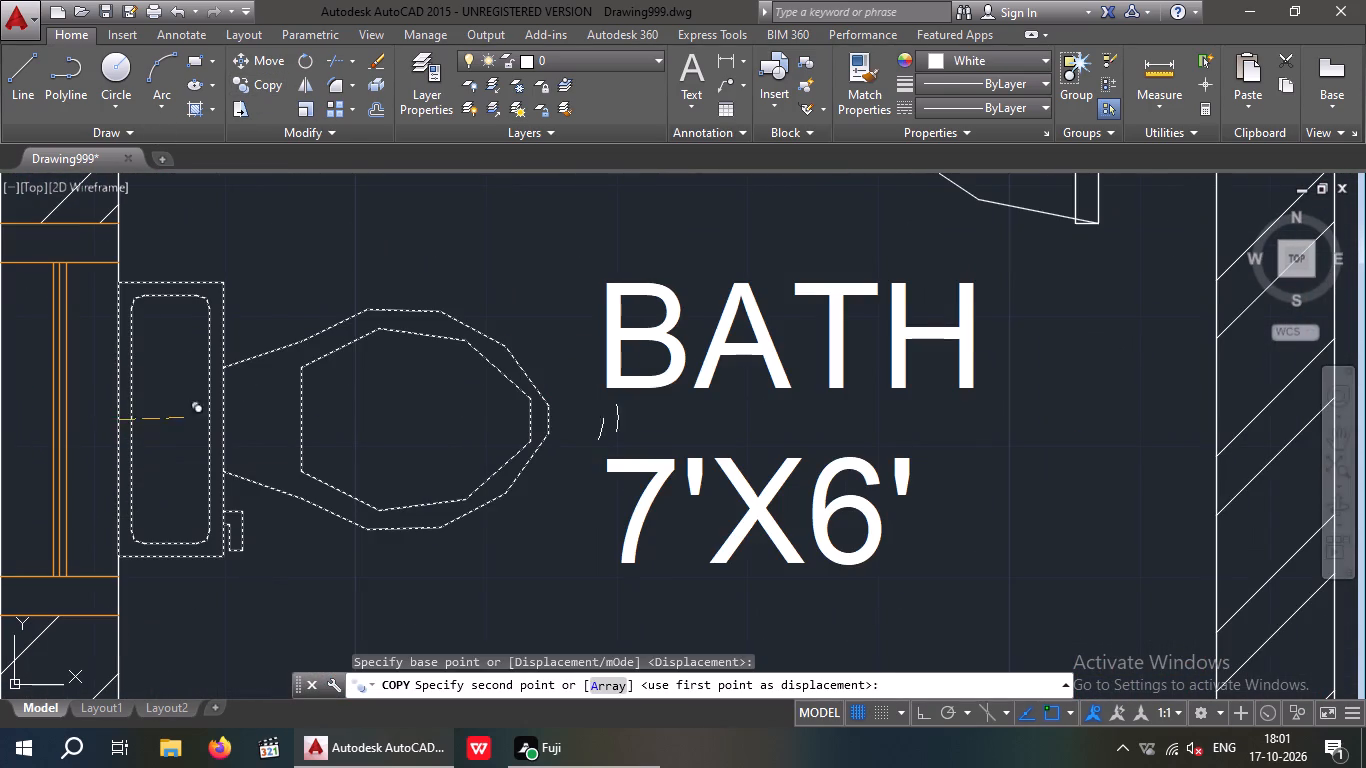
{"action": "scroll", "coordinate": [216, 409], "scroll_direction": "down", "scroll_amount": 4}
{"action": "middle_click_drag", "start_coordinate": [572, 390], "coordinate": [7, 558]}
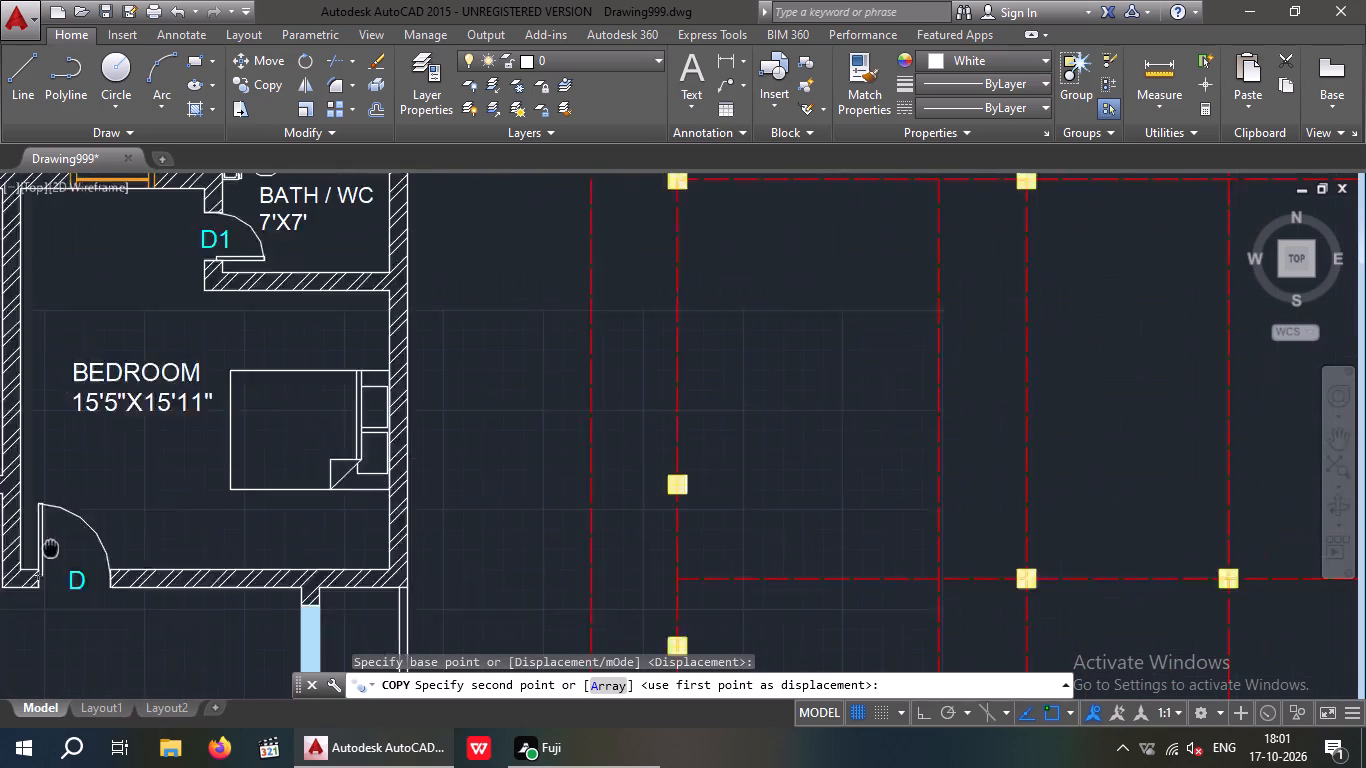
{"action": "middle_click_drag", "start_coordinate": [7, 558], "coordinate": [0, 567]}
{"action": "scroll", "coordinate": [160, 488], "scroll_direction": "down", "scroll_amount": 3}
{"action": "scroll", "coordinate": [595, 471], "scroll_direction": "down", "scroll_amount": 3}
{"action": "scroll", "coordinate": [812, 483], "scroll_direction": "up", "scroll_amount": 5}
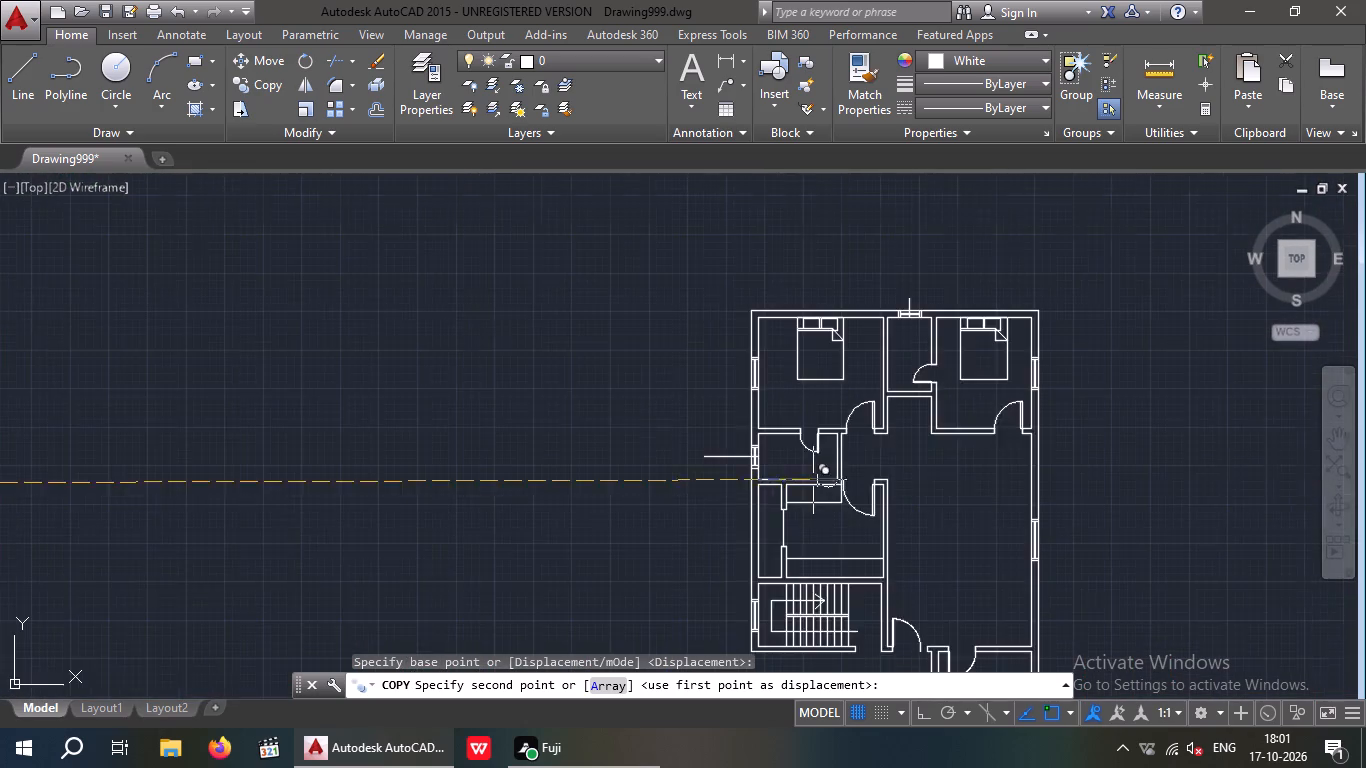
{"action": "scroll", "coordinate": [812, 480], "scroll_direction": "up", "scroll_amount": 3}
{"action": "left_click", "coordinate": [594, 398]}
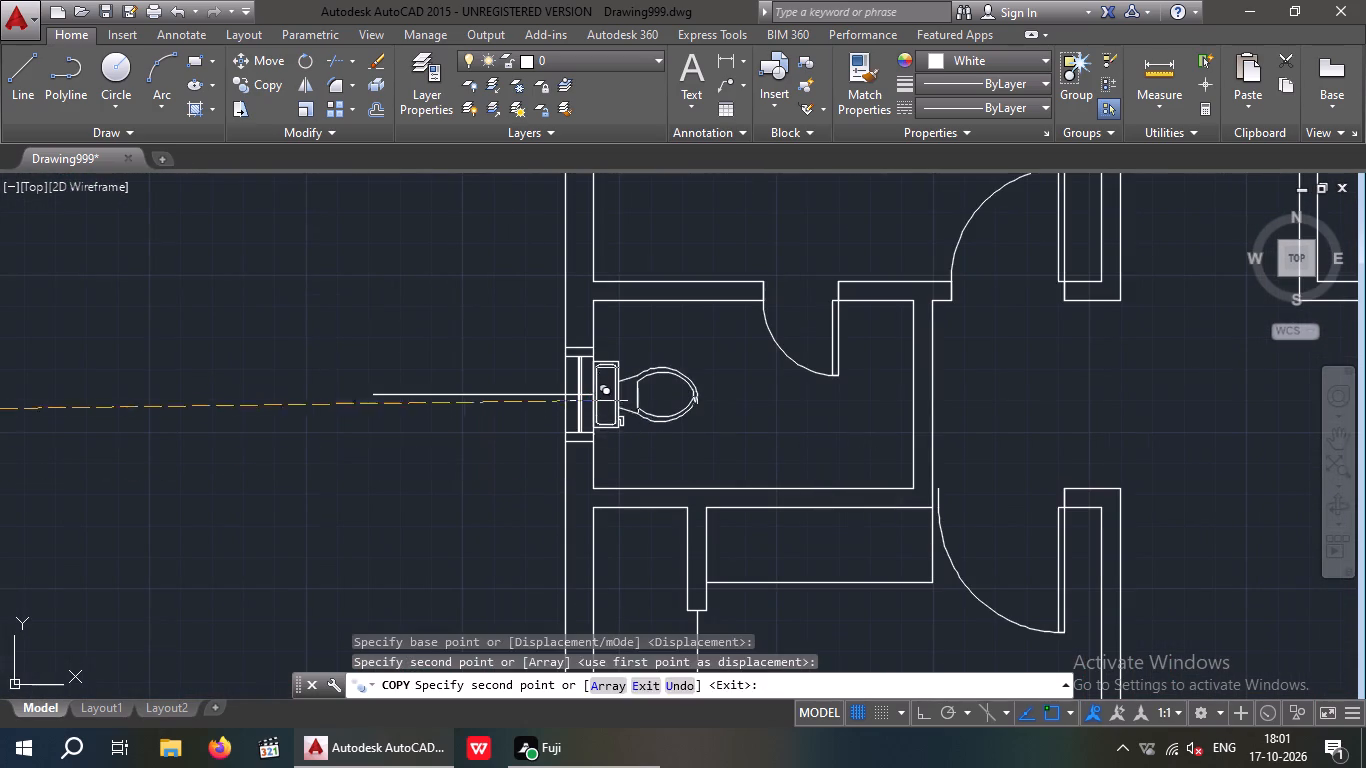
{"action": "key", "text": "Escape"}
Delete the guide line running west through the small west room's window.
{"action": "left_click_drag", "start_coordinate": [450, 465], "coordinate": [398, 440]}
{"action": "left_click", "coordinate": [356, 336]}
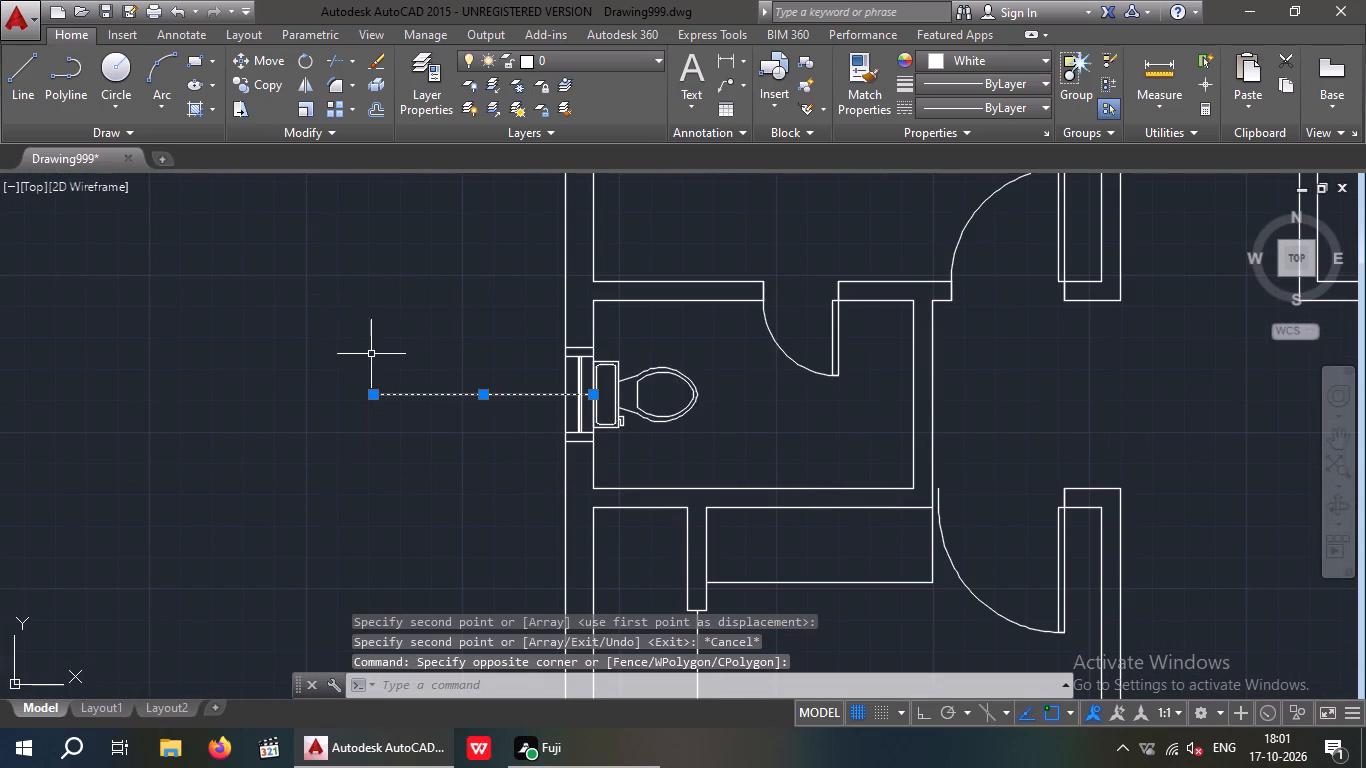
{"action": "key", "text": "Delete"}
Examine the toilet's placement in the reference plan's 7'X7' BATH / WC.
{"action": "scroll", "coordinate": [374, 347], "scroll_direction": "down", "scroll_amount": 7}
{"action": "scroll", "coordinate": [447, 347], "scroll_direction": "up", "scroll_amount": 3}
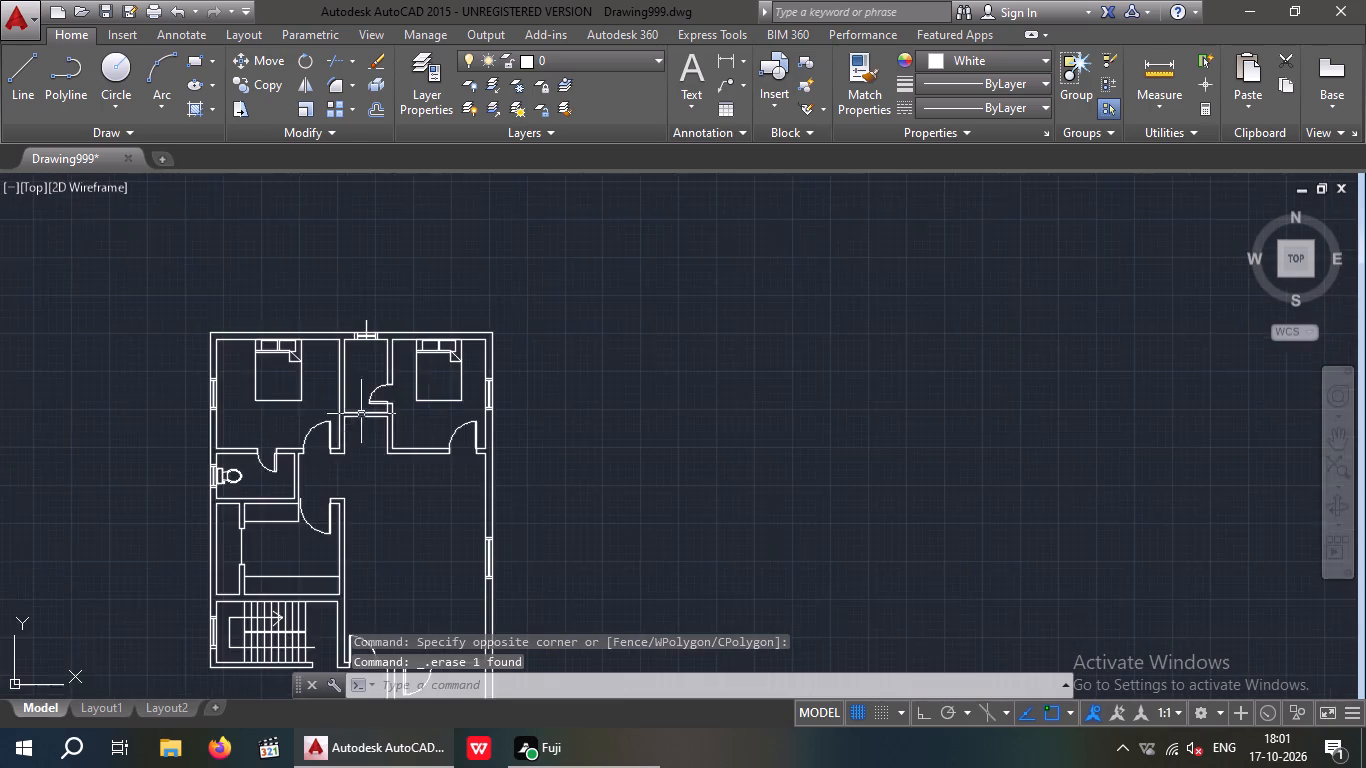
{"action": "middle_click_drag", "start_coordinate": [347, 436], "coordinate": [761, 435]}
{"action": "scroll", "coordinate": [671, 461], "scroll_direction": "down", "scroll_amount": 3}
{"action": "middle_click_drag", "start_coordinate": [496, 486], "coordinate": [822, 481]}
{"action": "scroll", "coordinate": [469, 431], "scroll_direction": "up", "scroll_amount": 4}
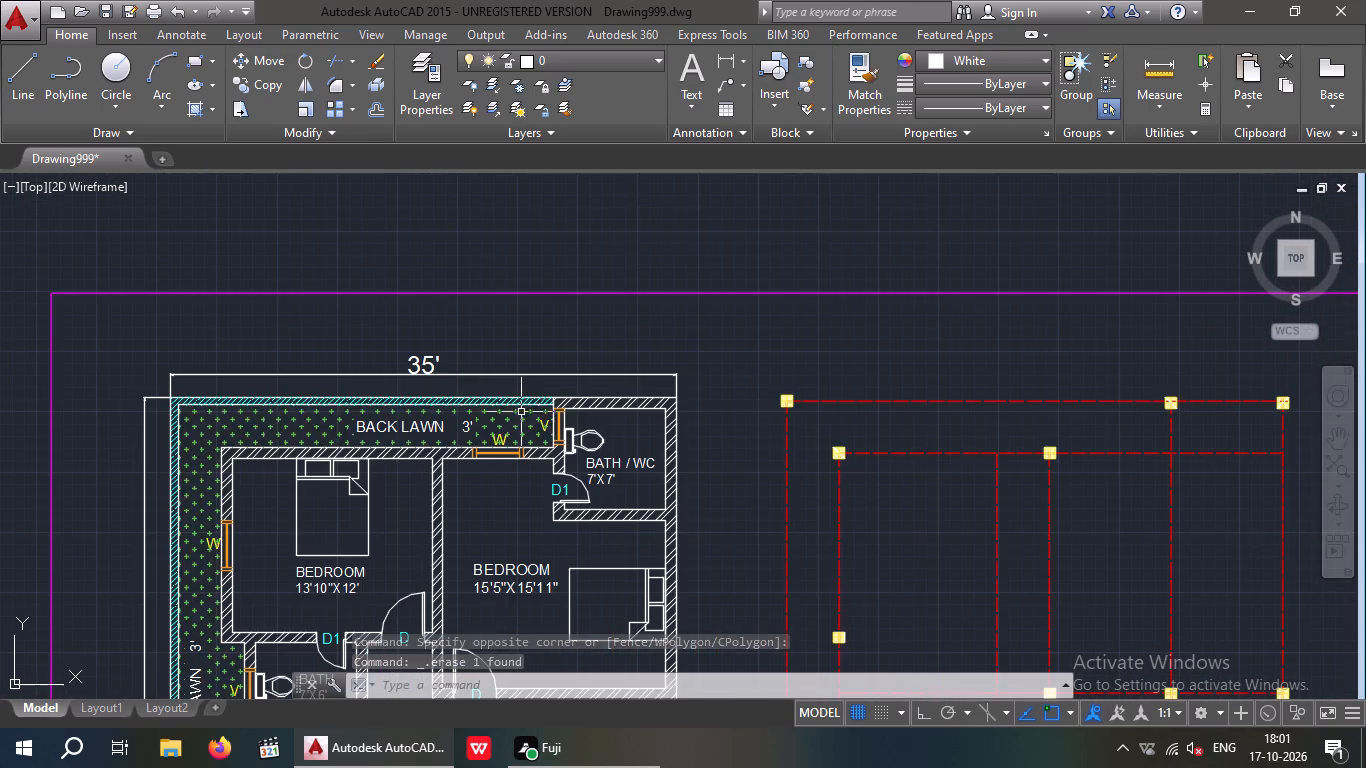
{"action": "middle_click_drag", "start_coordinate": [519, 430], "coordinate": [571, 333]}
{"action": "scroll", "coordinate": [578, 327], "scroll_direction": "down", "scroll_amount": 2}
{"action": "scroll", "coordinate": [630, 302], "scroll_direction": "up", "scroll_amount": 3}
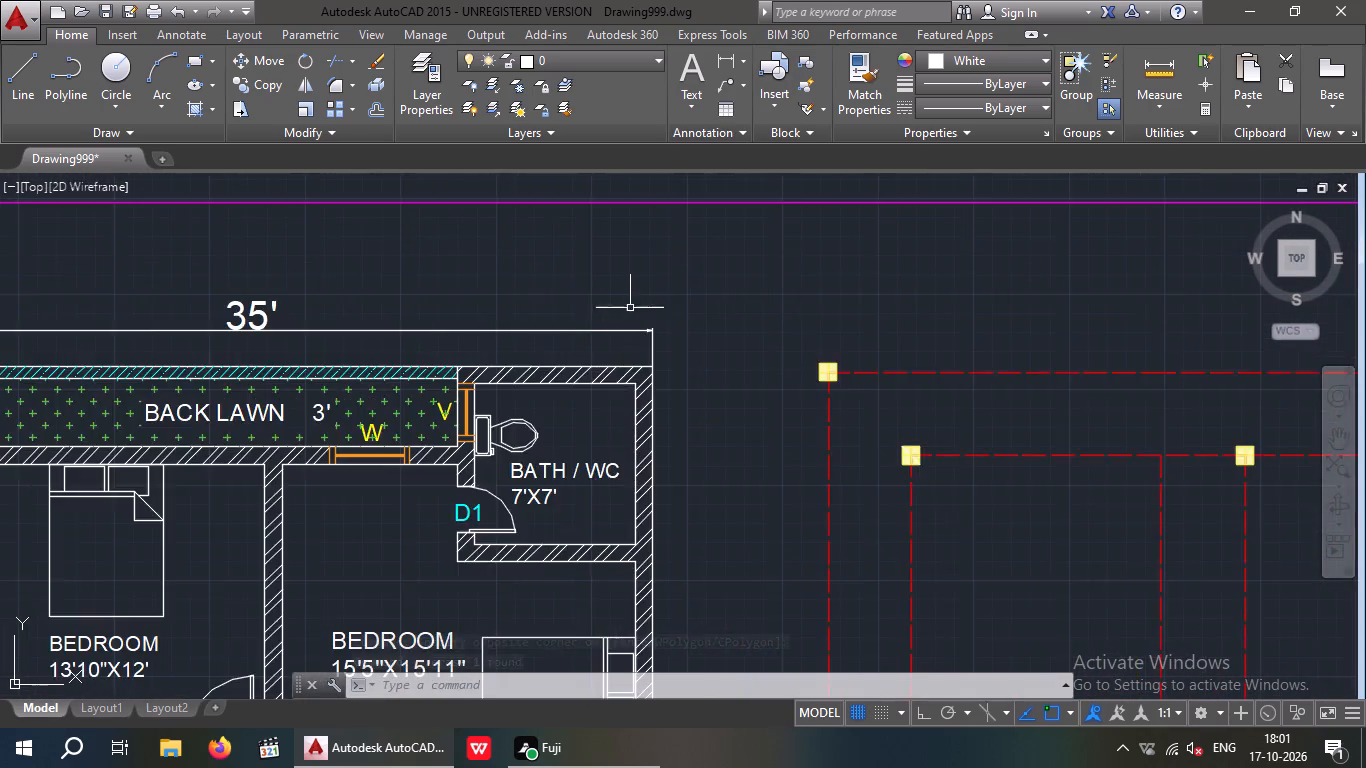
Copy the small west room's toilet by its tank's back midpoint into the north middle room, just south of the window.
{"action": "scroll", "coordinate": [630, 308], "scroll_direction": "down", "scroll_amount": 5}
{"action": "scroll", "coordinate": [781, 319], "scroll_direction": "down", "scroll_amount": 1}
{"action": "middle_click_drag", "start_coordinate": [761, 326], "coordinate": [146, 446]}
{"action": "scroll", "coordinate": [578, 462], "scroll_direction": "up", "scroll_amount": 4}
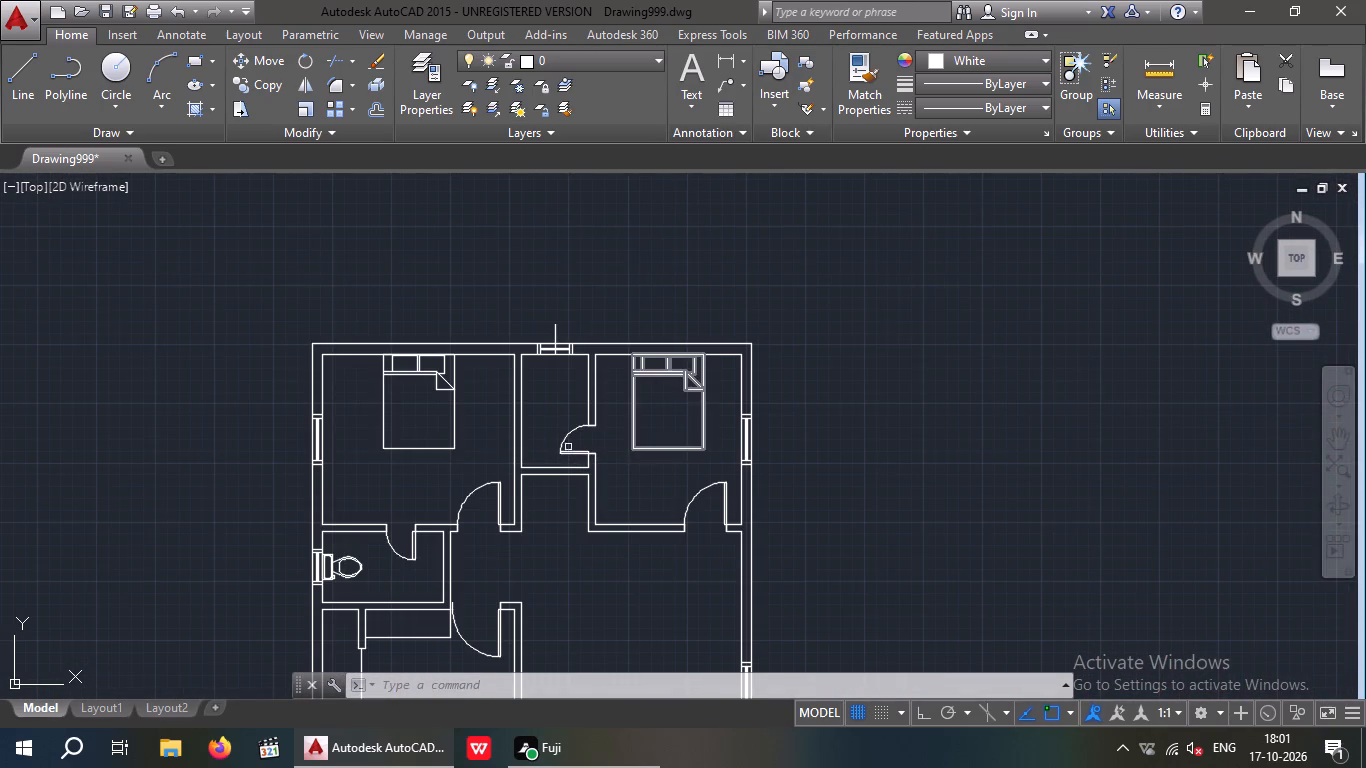
{"action": "scroll", "coordinate": [351, 583], "scroll_direction": "up", "scroll_amount": 3}
{"action": "left_click_drag", "start_coordinate": [392, 576], "coordinate": [372, 577]}
{"action": "left_click", "coordinate": [314, 454]}
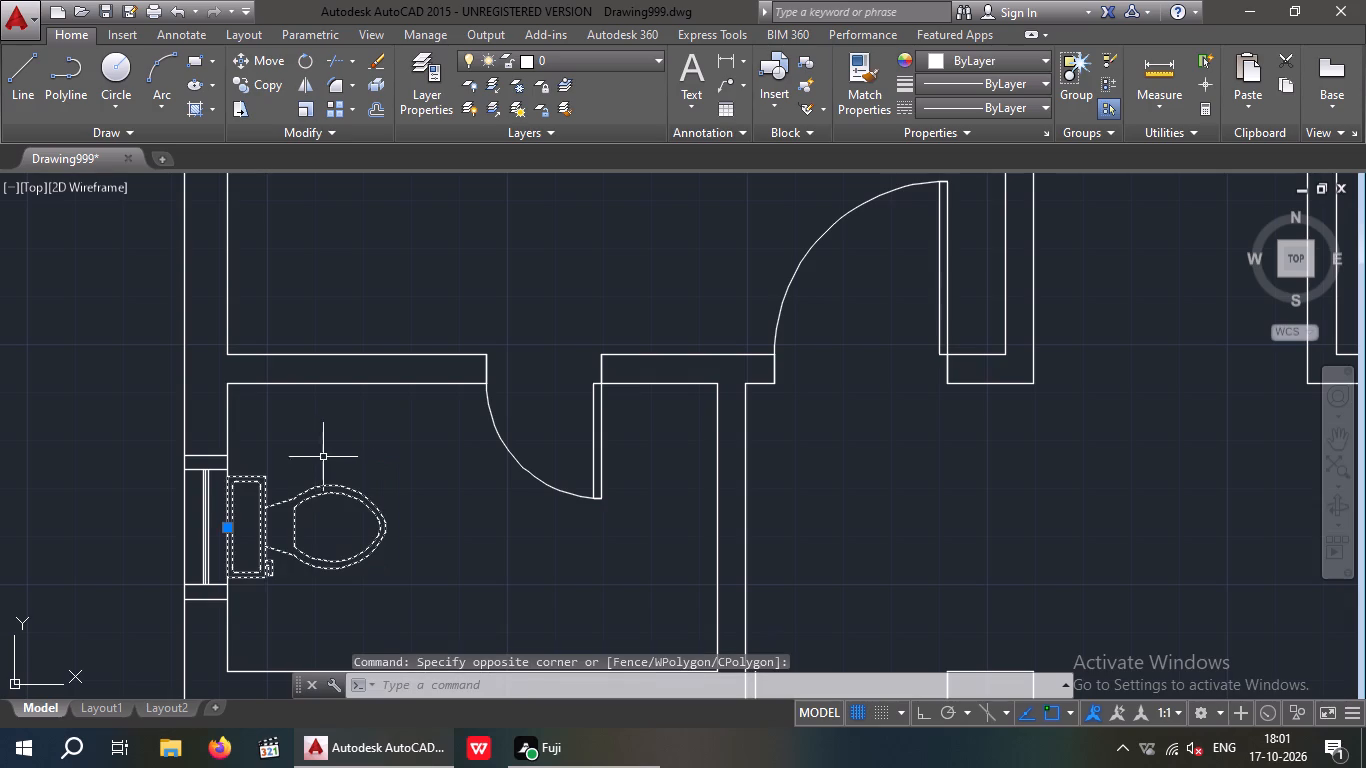
{"action": "left_click", "coordinate": [263, 85]}
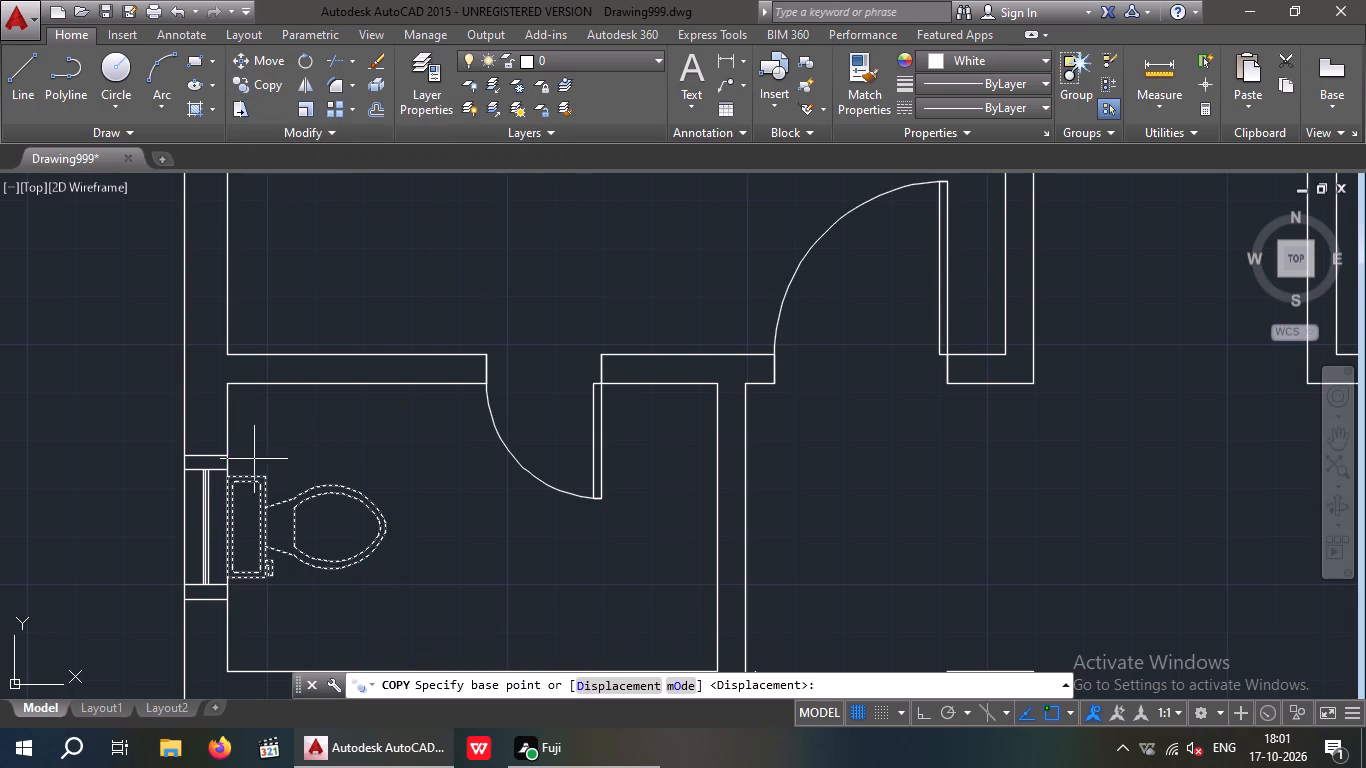
{"action": "left_click", "coordinate": [223, 527]}
{"action": "scroll", "coordinate": [429, 475], "scroll_direction": "down", "scroll_amount": 1}
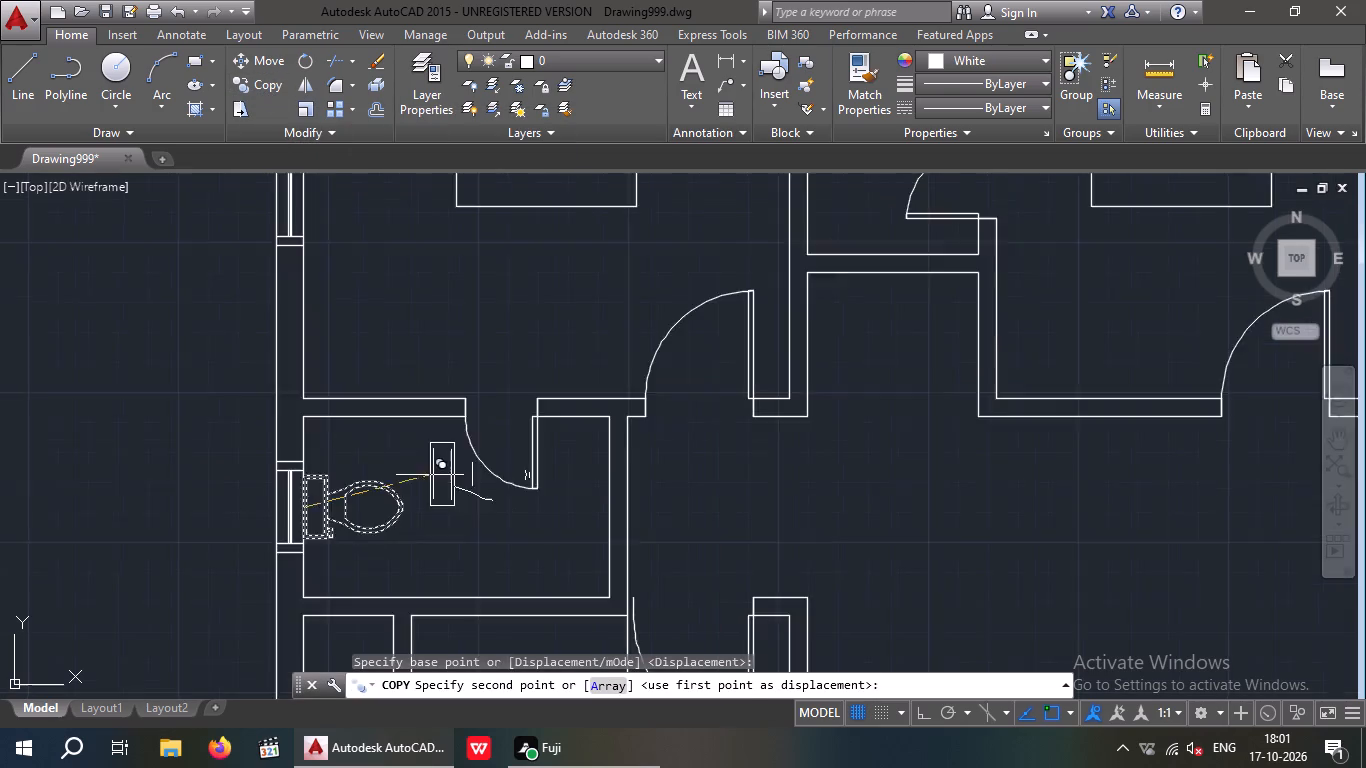
{"action": "scroll", "coordinate": [430, 475], "scroll_direction": "down", "scroll_amount": 1}
{"action": "middle_click_drag", "start_coordinate": [430, 475], "coordinate": [92, 640]}
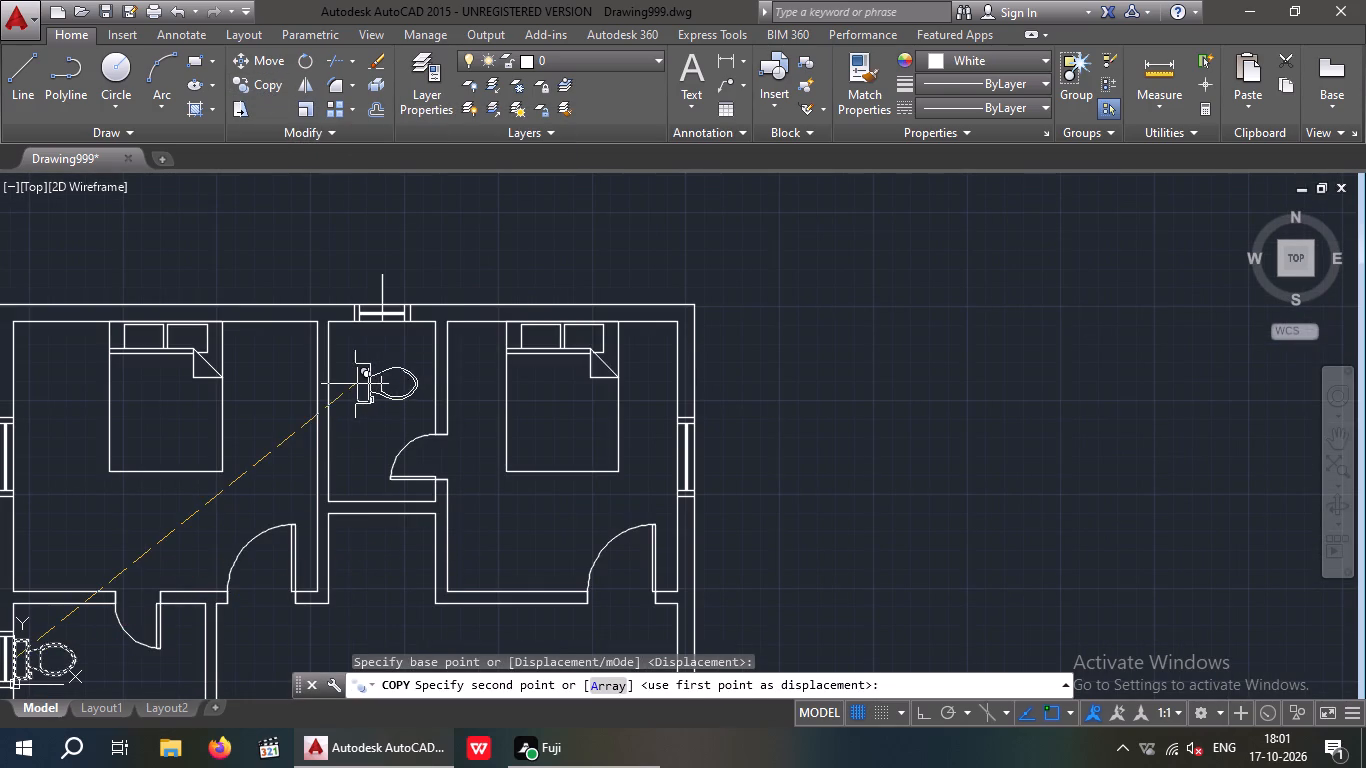
{"action": "left_click", "coordinate": [358, 385]}
{"action": "key", "text": "Escape"}
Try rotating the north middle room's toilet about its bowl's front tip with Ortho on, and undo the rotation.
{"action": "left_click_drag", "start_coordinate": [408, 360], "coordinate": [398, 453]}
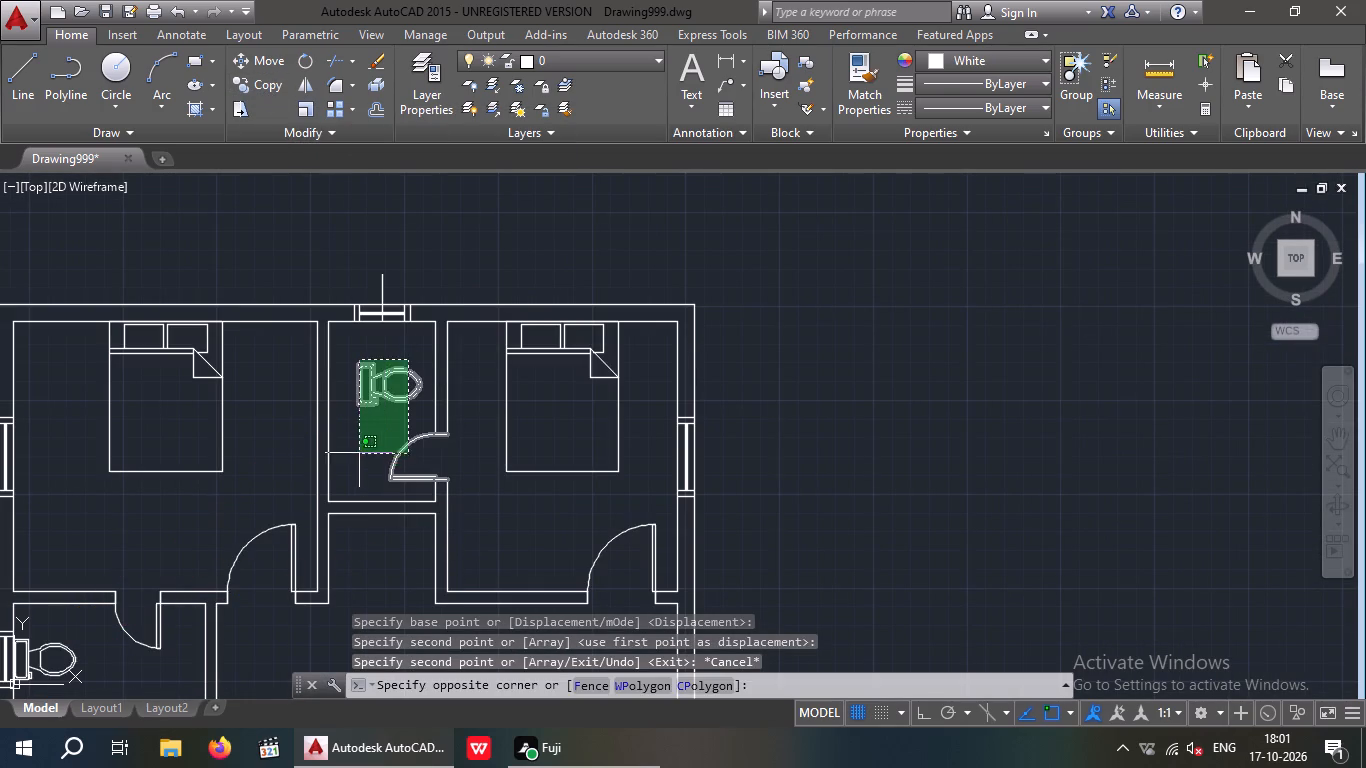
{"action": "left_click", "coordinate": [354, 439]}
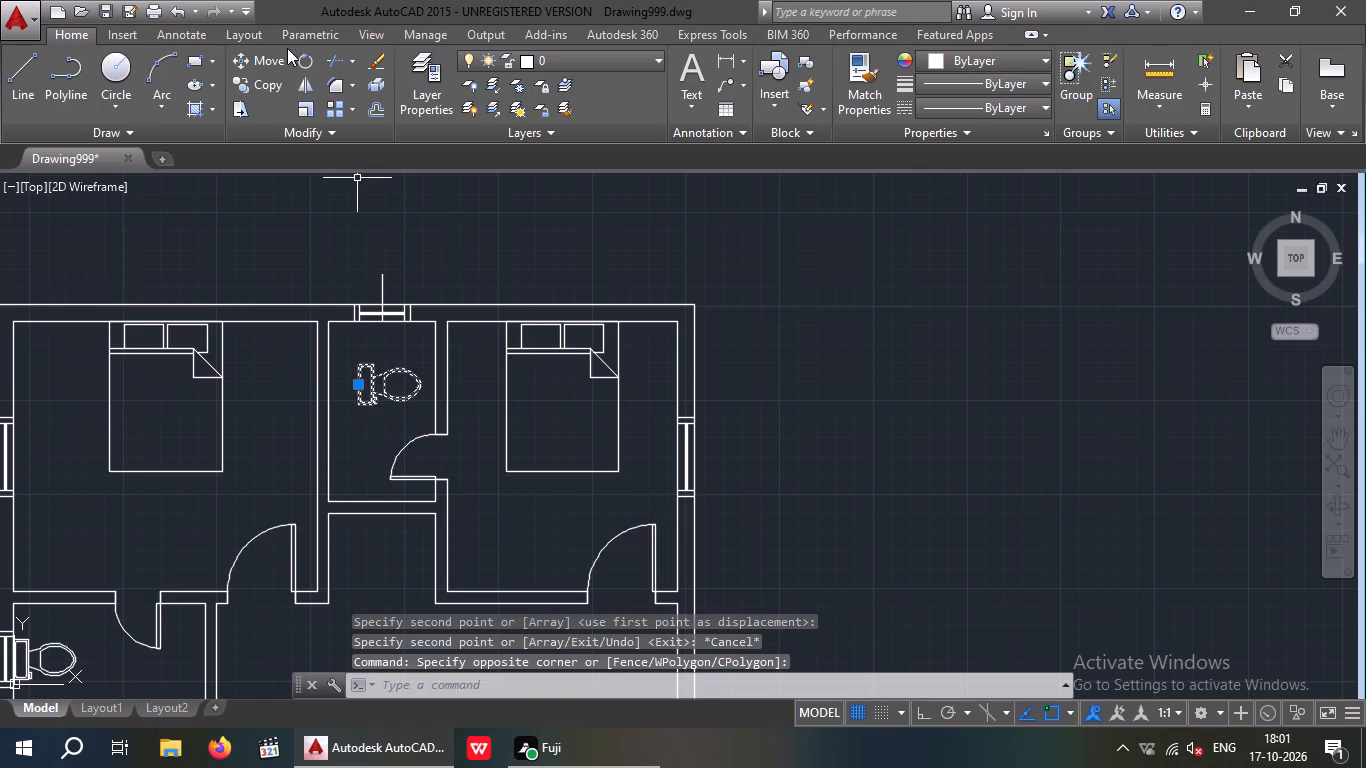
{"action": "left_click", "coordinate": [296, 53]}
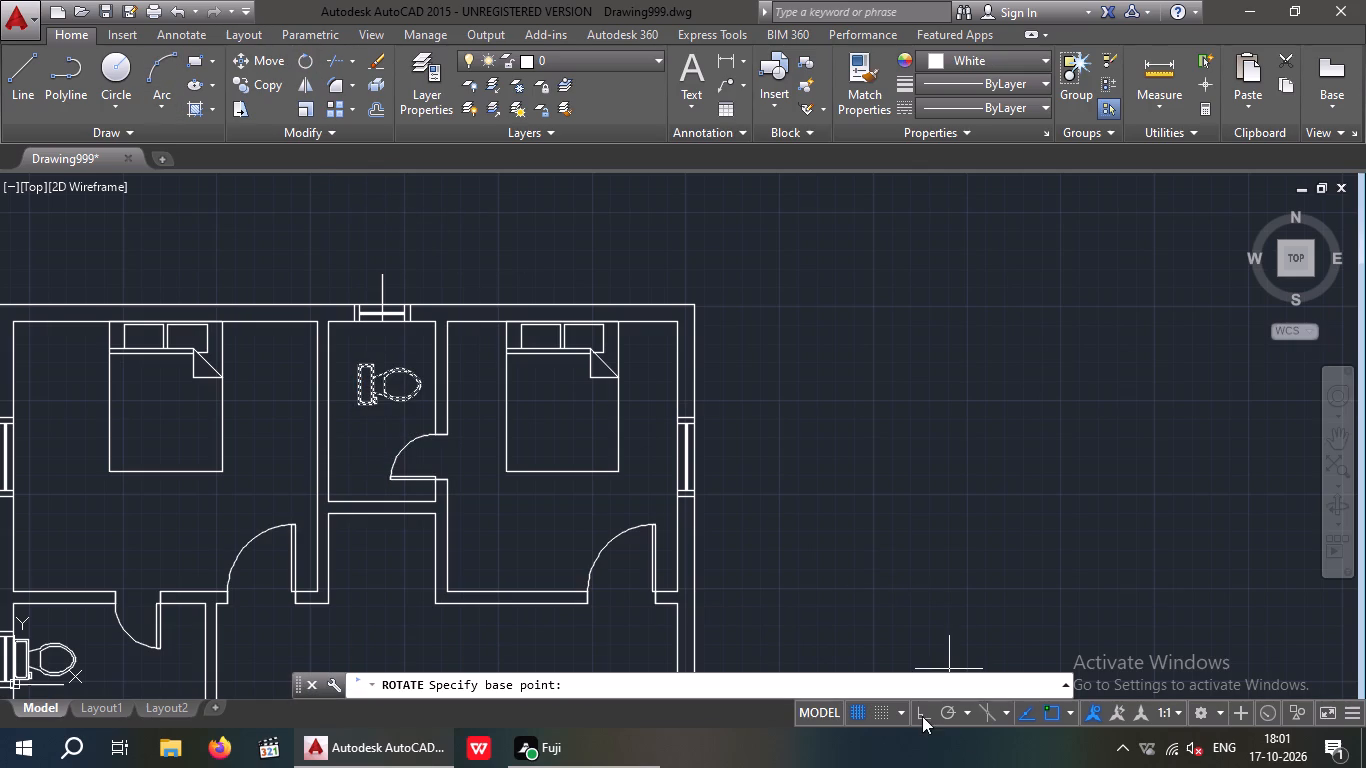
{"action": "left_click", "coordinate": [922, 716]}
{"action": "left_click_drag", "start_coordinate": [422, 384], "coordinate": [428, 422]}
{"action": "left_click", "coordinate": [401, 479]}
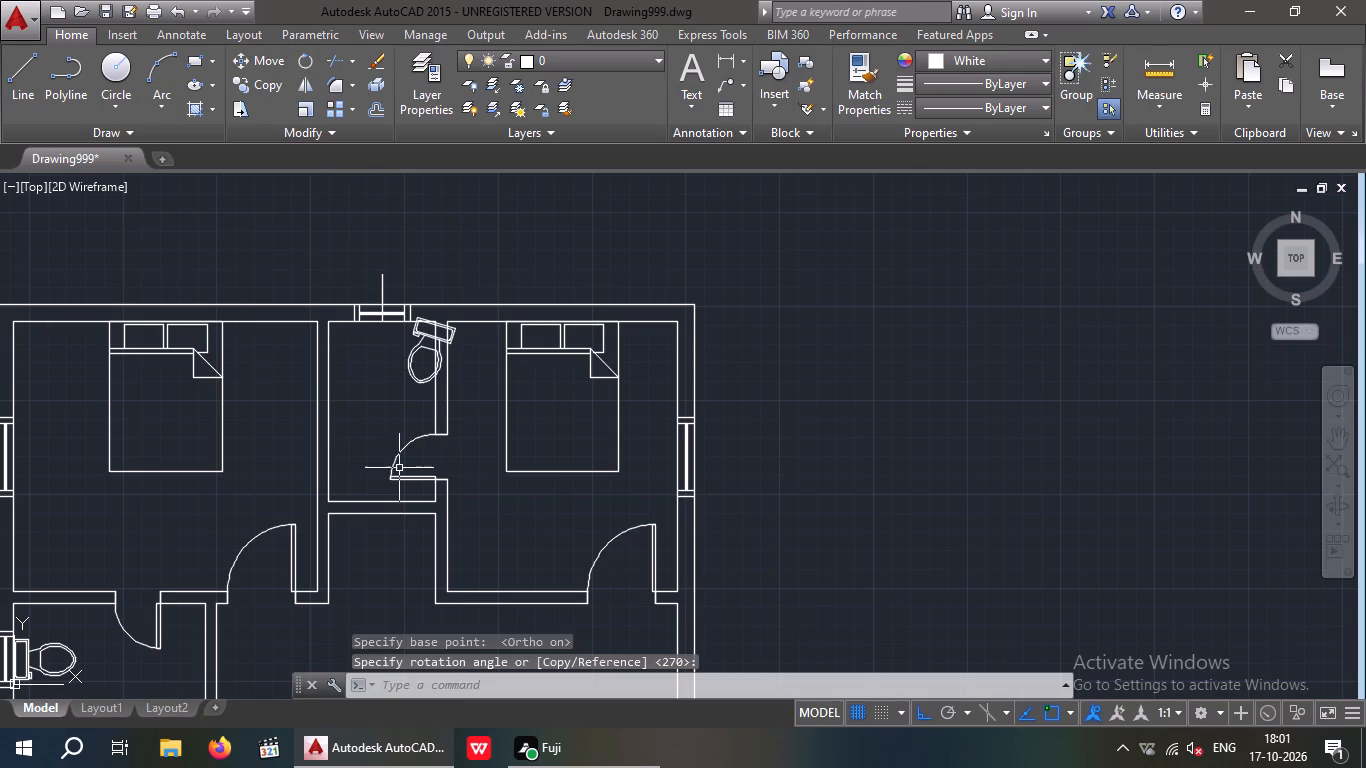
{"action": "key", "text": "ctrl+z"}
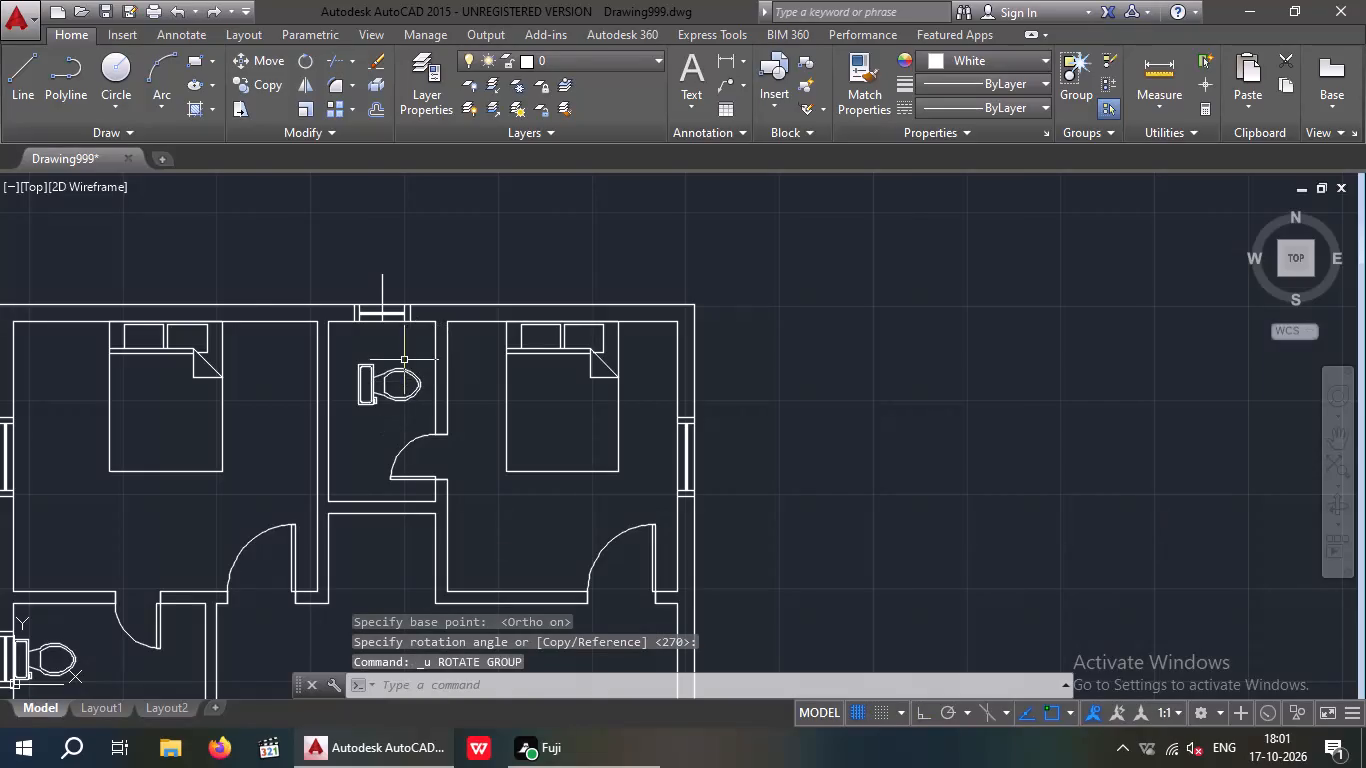
Rotate the north middle room's toilet about its bowl's front tip with Ortho on, so its tank faces north.
{"action": "left_click_drag", "start_coordinate": [415, 367], "coordinate": [392, 428]}
{"action": "left_click", "coordinate": [368, 431]}
{"action": "left_click", "coordinate": [311, 61]}
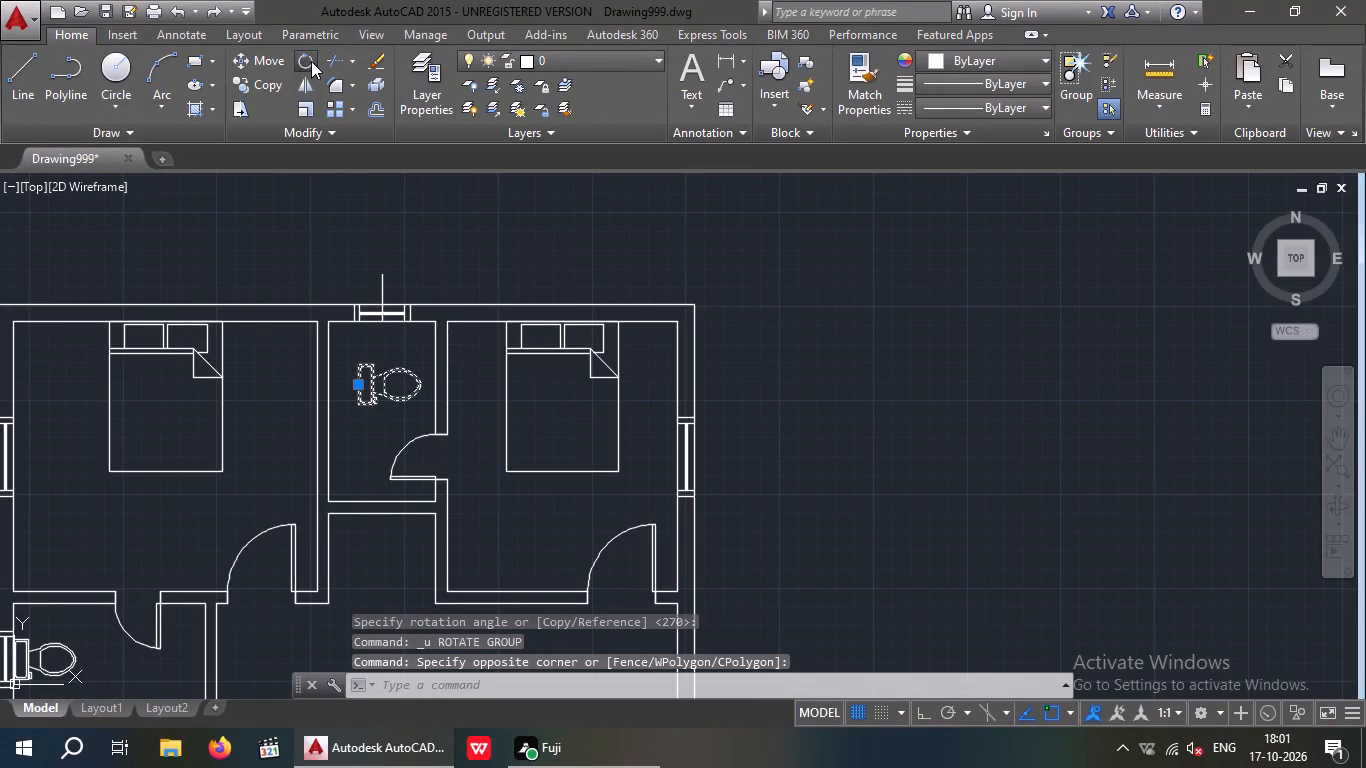
{"action": "left_click_drag", "start_coordinate": [421, 380], "coordinate": [430, 405]}
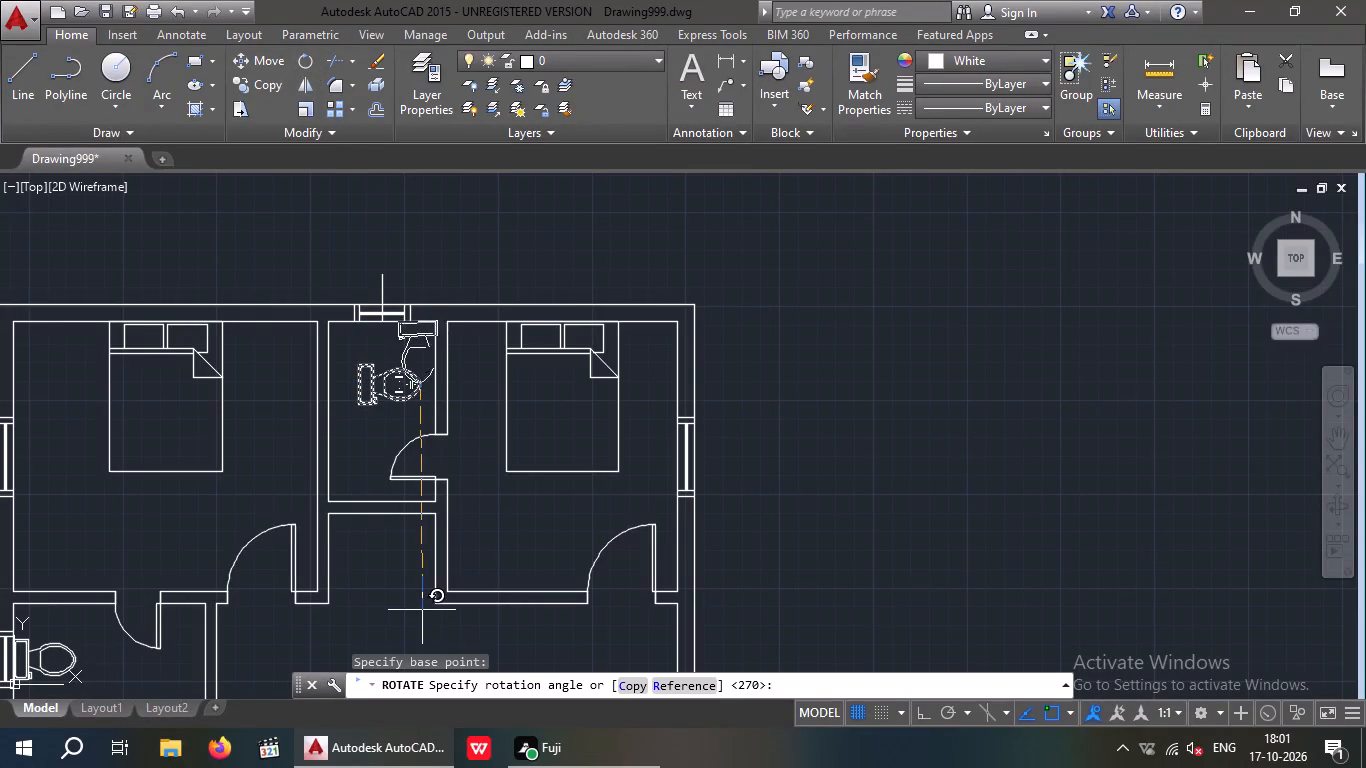
{"action": "left_click", "coordinate": [924, 717]}
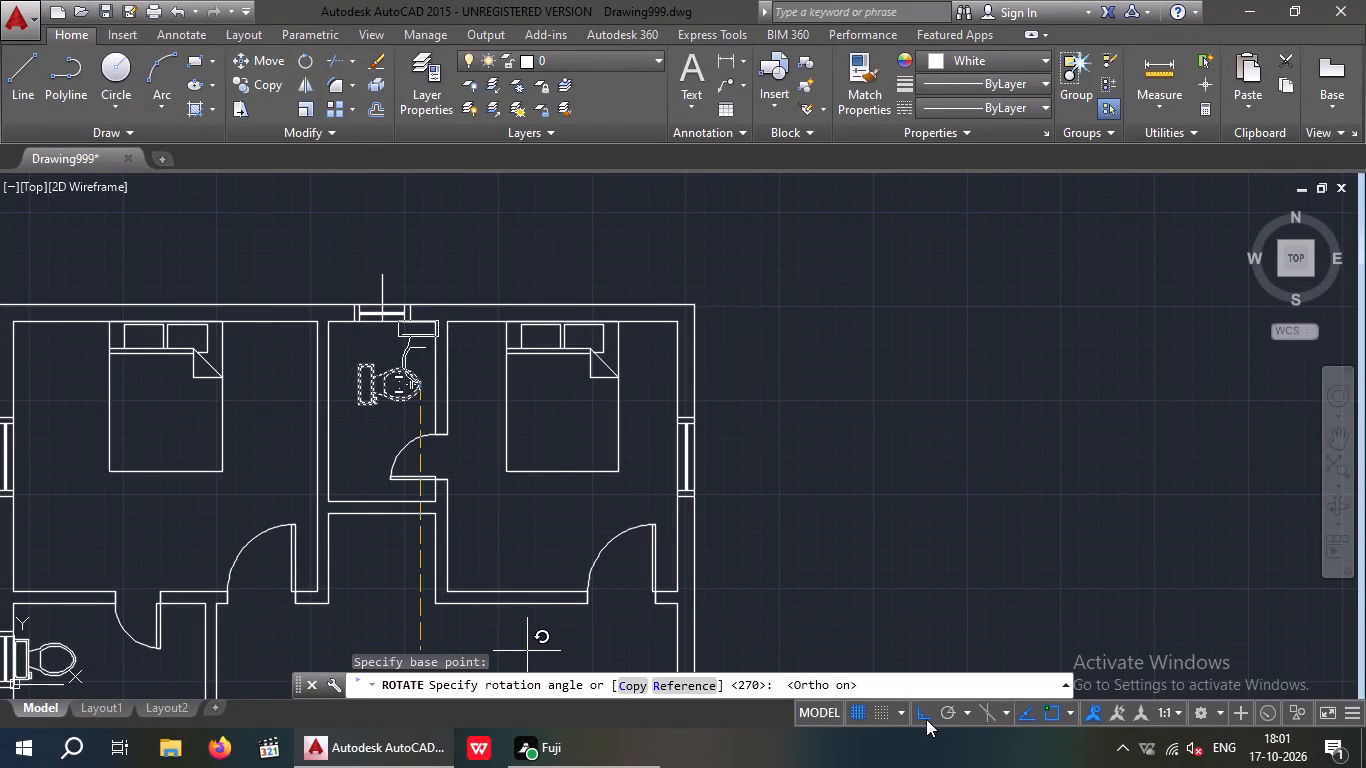
{"action": "left_click", "coordinate": [428, 625]}
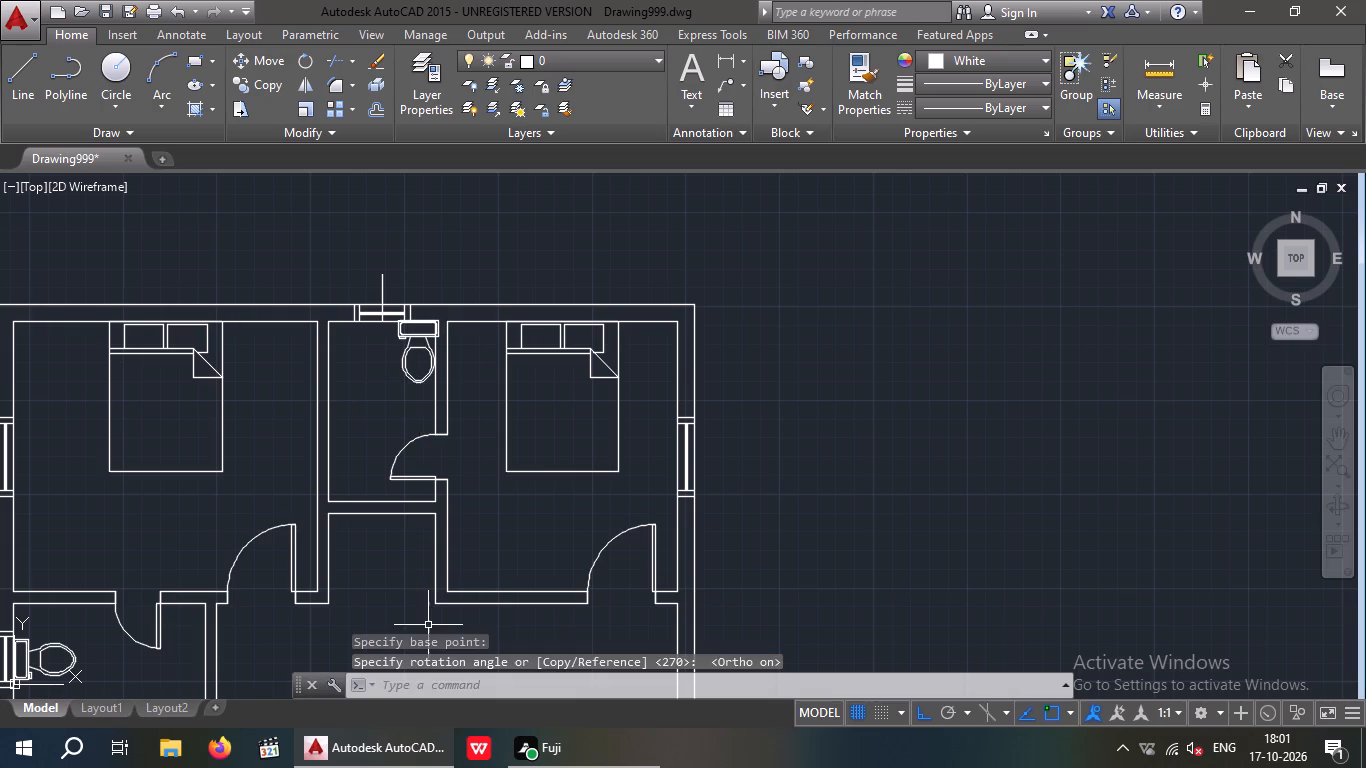
Move the north middle room's toilet by its tank's back midpoint to the guide line's south end at the wall's inner face.
{"action": "scroll", "coordinate": [487, 341], "scroll_direction": "up", "scroll_amount": 3}
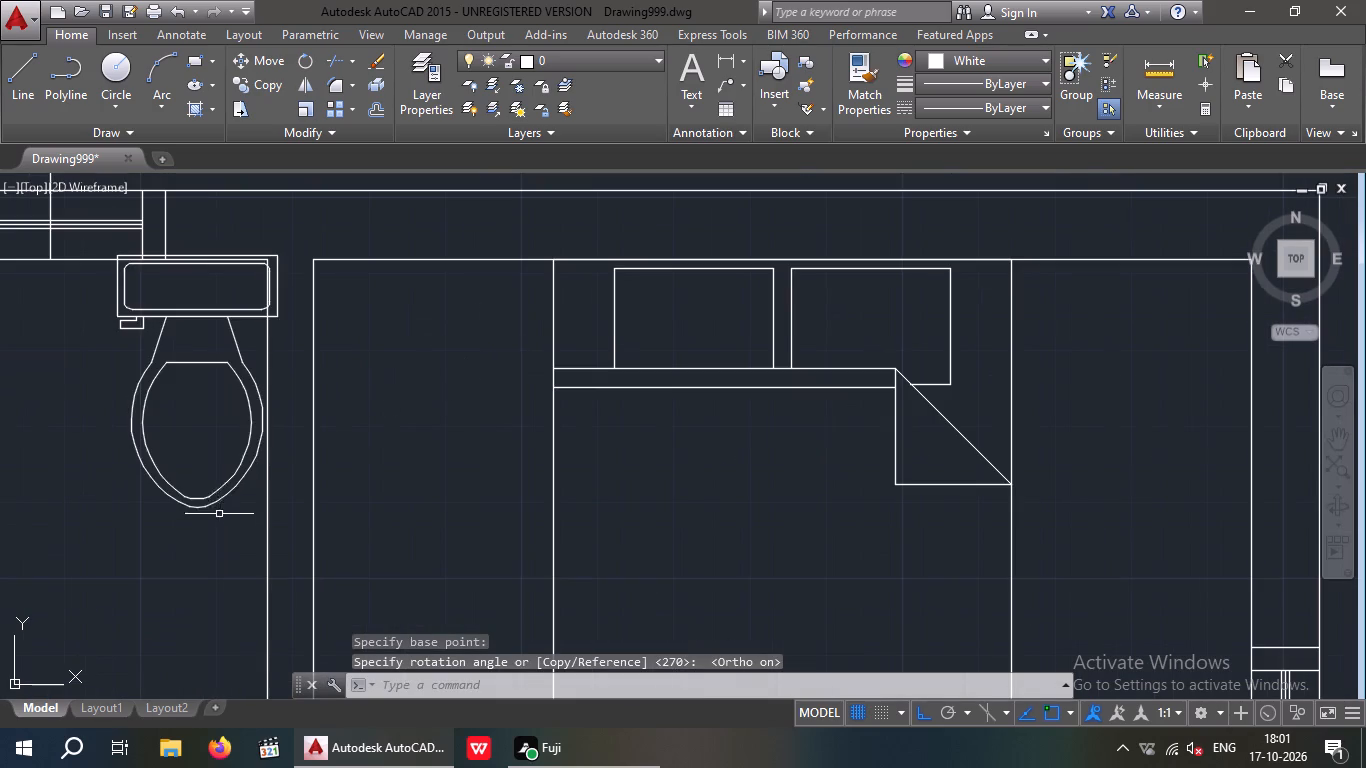
{"action": "left_click_drag", "start_coordinate": [207, 540], "coordinate": [183, 508]}
{"action": "left_click", "coordinate": [154, 440]}
{"action": "left_click", "coordinate": [256, 57]}
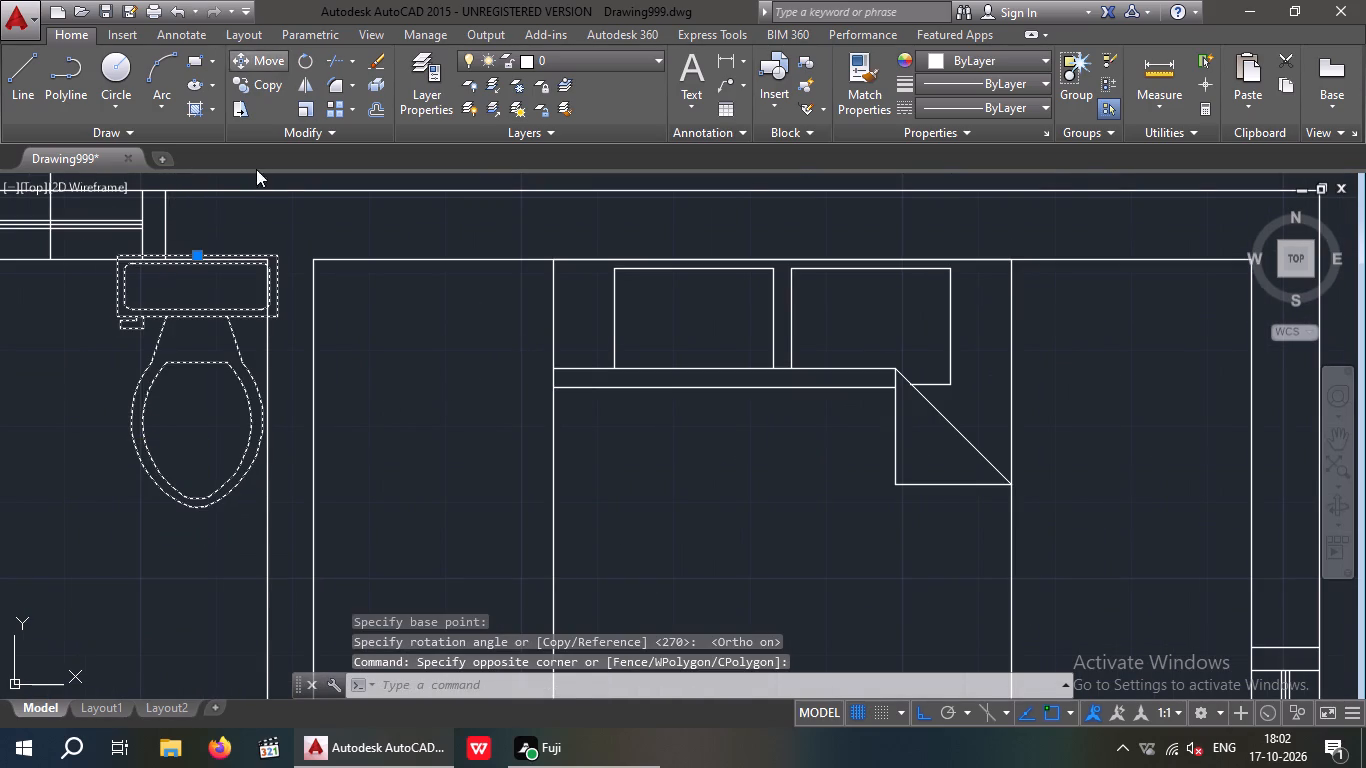
{"action": "scroll", "coordinate": [205, 254], "scroll_direction": "up", "scroll_amount": 4}
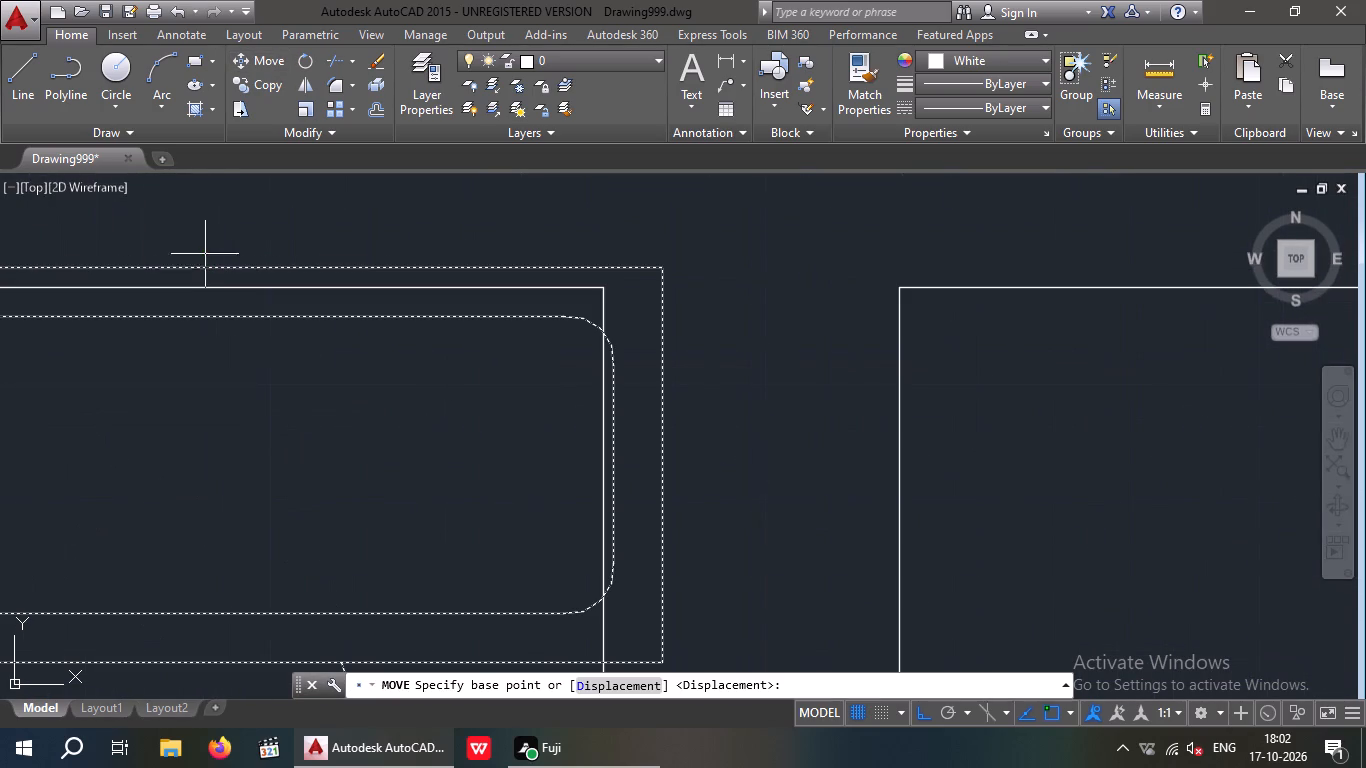
{"action": "left_click", "coordinate": [144, 267]}
{"action": "scroll", "coordinate": [163, 257], "scroll_direction": "down", "scroll_amount": 2}
{"action": "scroll", "coordinate": [295, 298], "scroll_direction": "down", "scroll_amount": 1}
{"action": "middle_click_drag", "start_coordinate": [295, 298], "coordinate": [504, 321]}
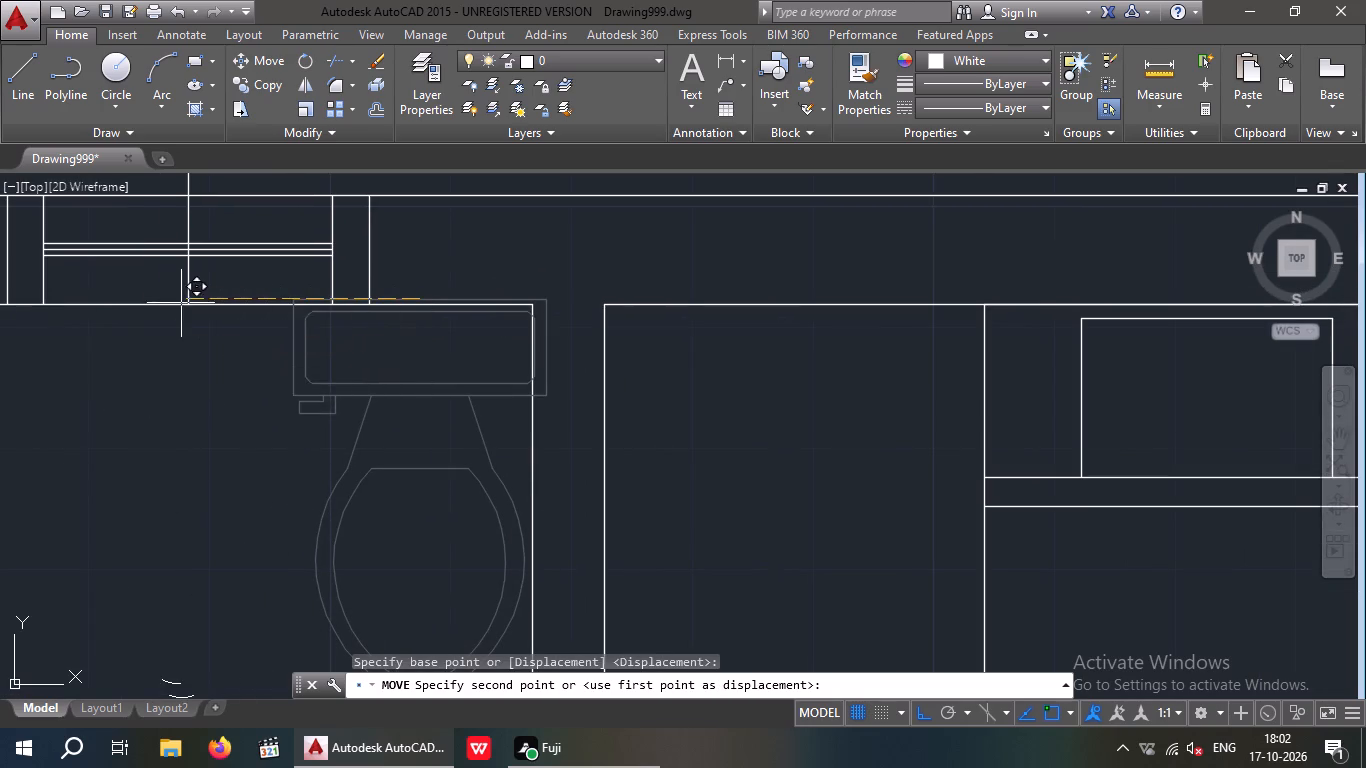
{"action": "left_click", "coordinate": [193, 304]}
{"action": "key", "text": "Escape"}
Delete the guide line running north through the north middle room's window.
{"action": "scroll", "coordinate": [251, 305], "scroll_direction": "down", "scroll_amount": 1}
{"action": "middle_click_drag", "start_coordinate": [286, 345], "coordinate": [388, 495]}
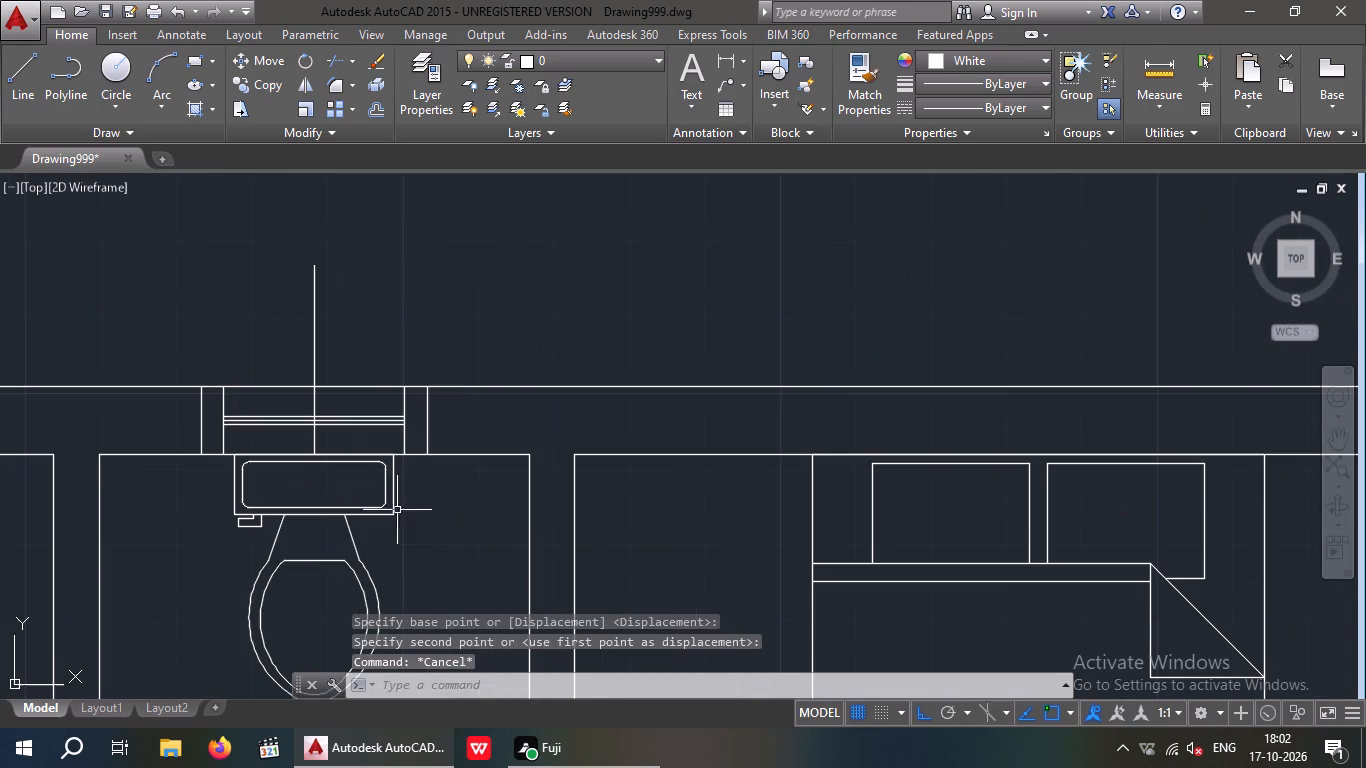
{"action": "left_click_drag", "start_coordinate": [478, 220], "coordinate": [308, 289]}
{"action": "left_click", "coordinate": [201, 298]}
{"action": "key", "text": "Delete"}
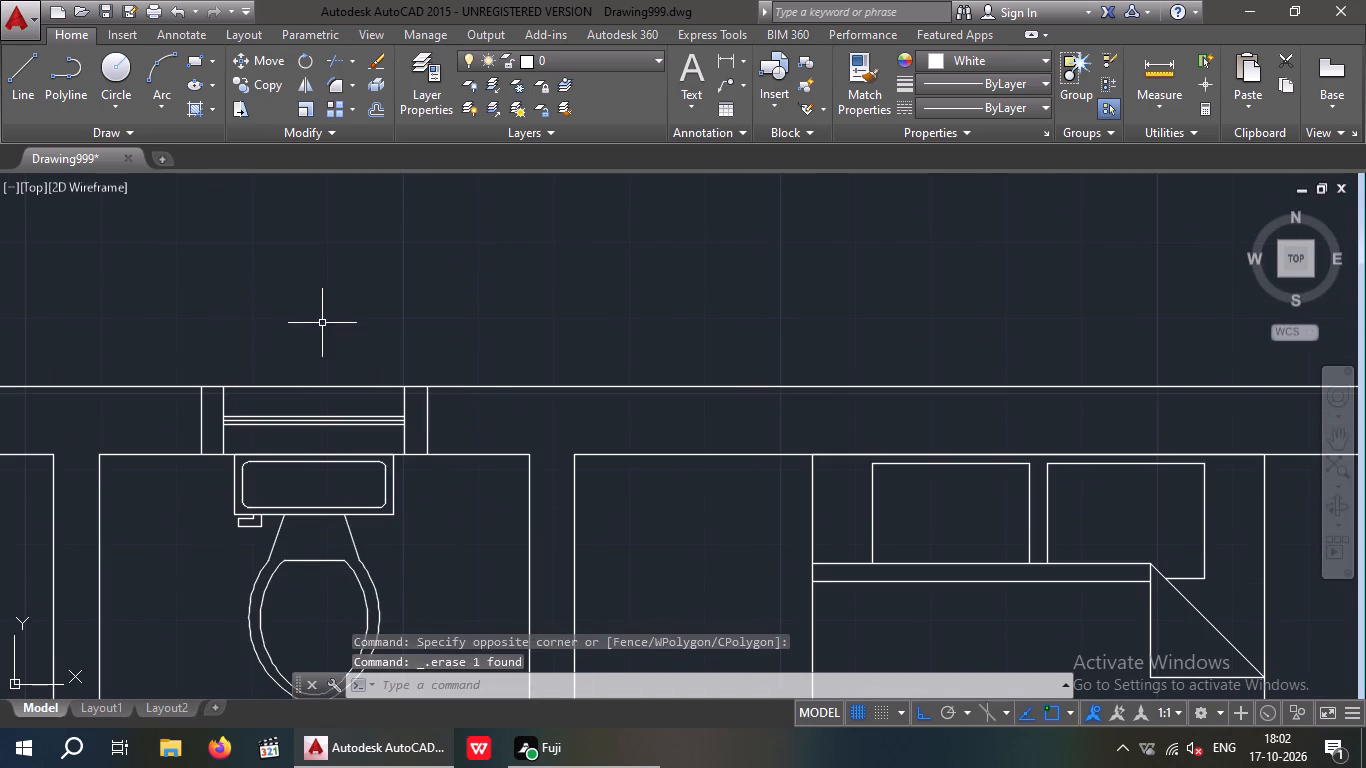
Turn Ortho off and examine the furniture in the reference plan's 11'8"X12' DRAWING ROOM.
{"action": "scroll", "coordinate": [359, 309], "scroll_direction": "down", "scroll_amount": 4}
{"action": "middle_click_drag", "start_coordinate": [563, 413], "coordinate": [738, 363]}
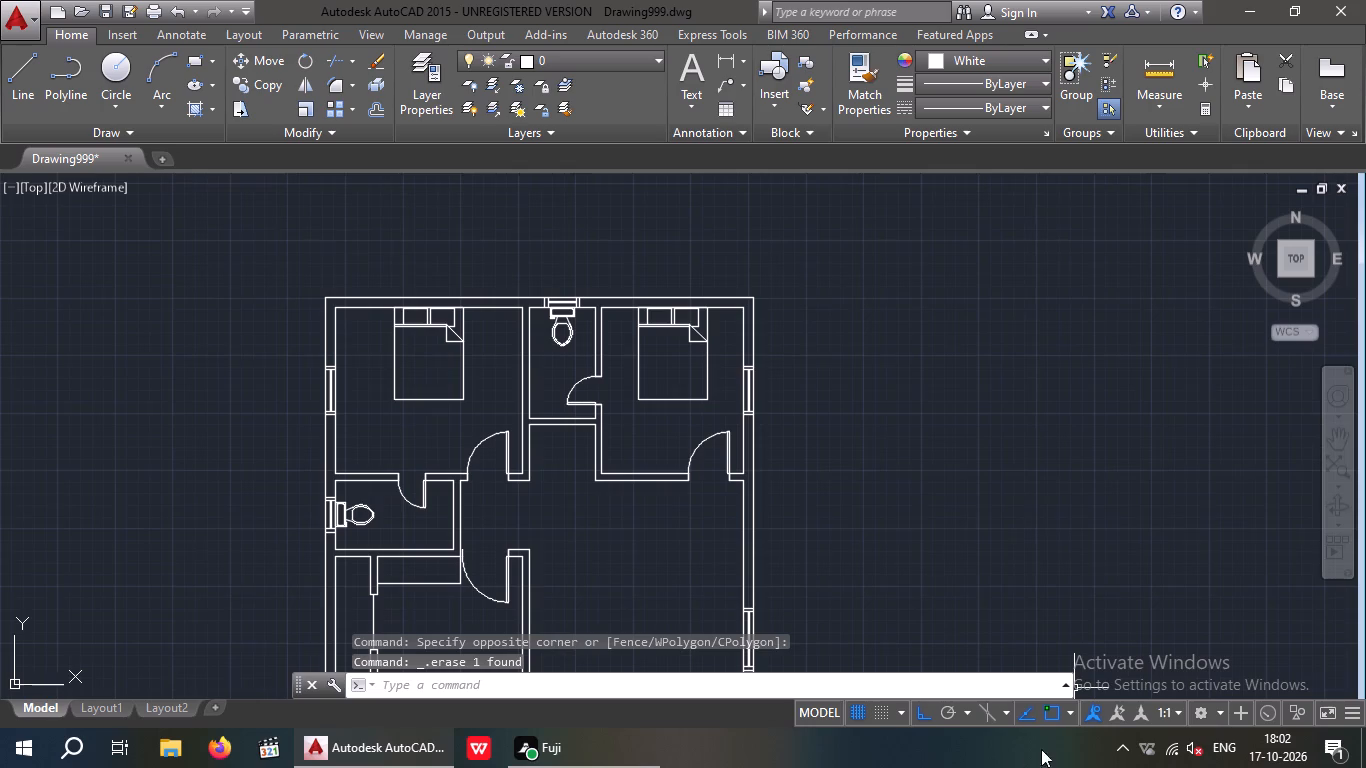
{"action": "middle_click_drag", "start_coordinate": [712, 451], "coordinate": [734, 356]}
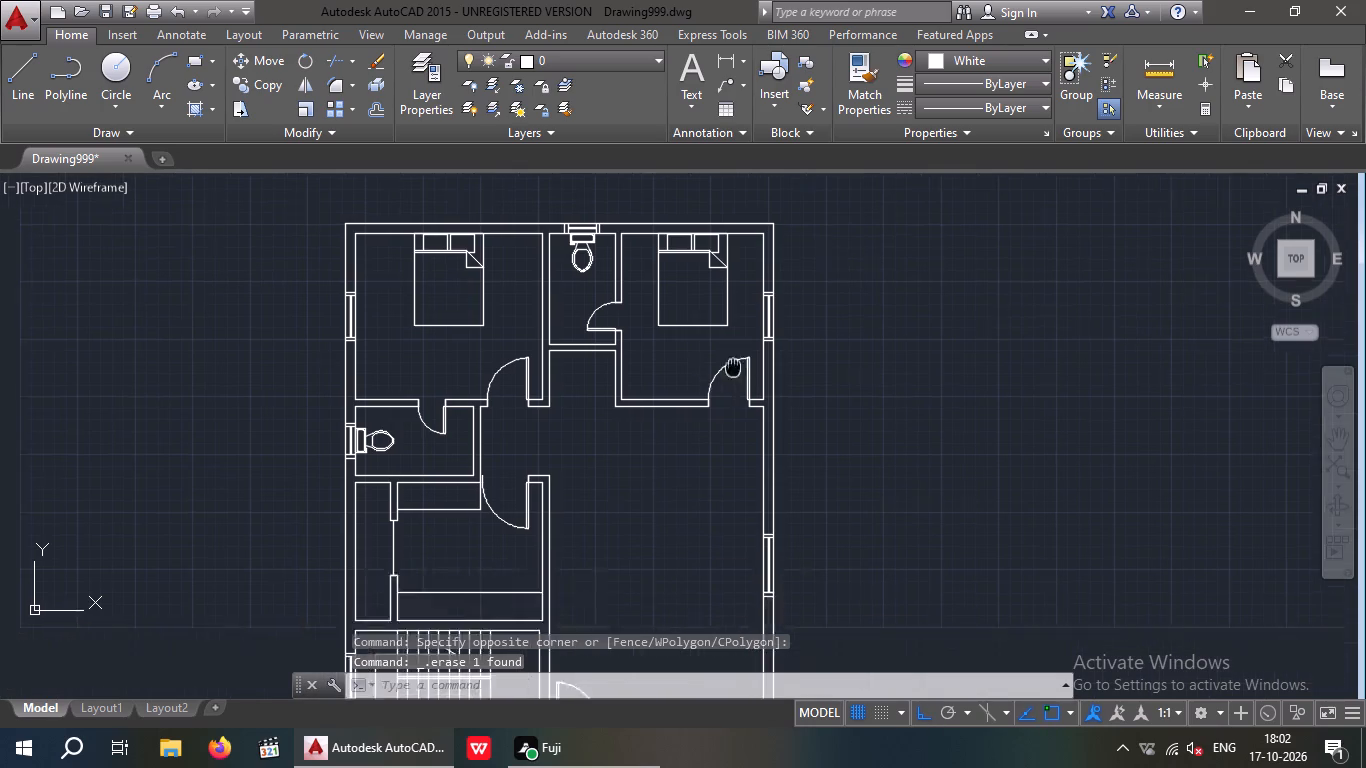
{"action": "middle_click_drag", "start_coordinate": [734, 356], "coordinate": [753, 260]}
{"action": "scroll", "coordinate": [776, 308], "scroll_direction": "down", "scroll_amount": 1}
{"action": "middle_click_drag", "start_coordinate": [792, 460], "coordinate": [720, 424]}
{"action": "scroll", "coordinate": [697, 426], "scroll_direction": "up", "scroll_amount": 1}
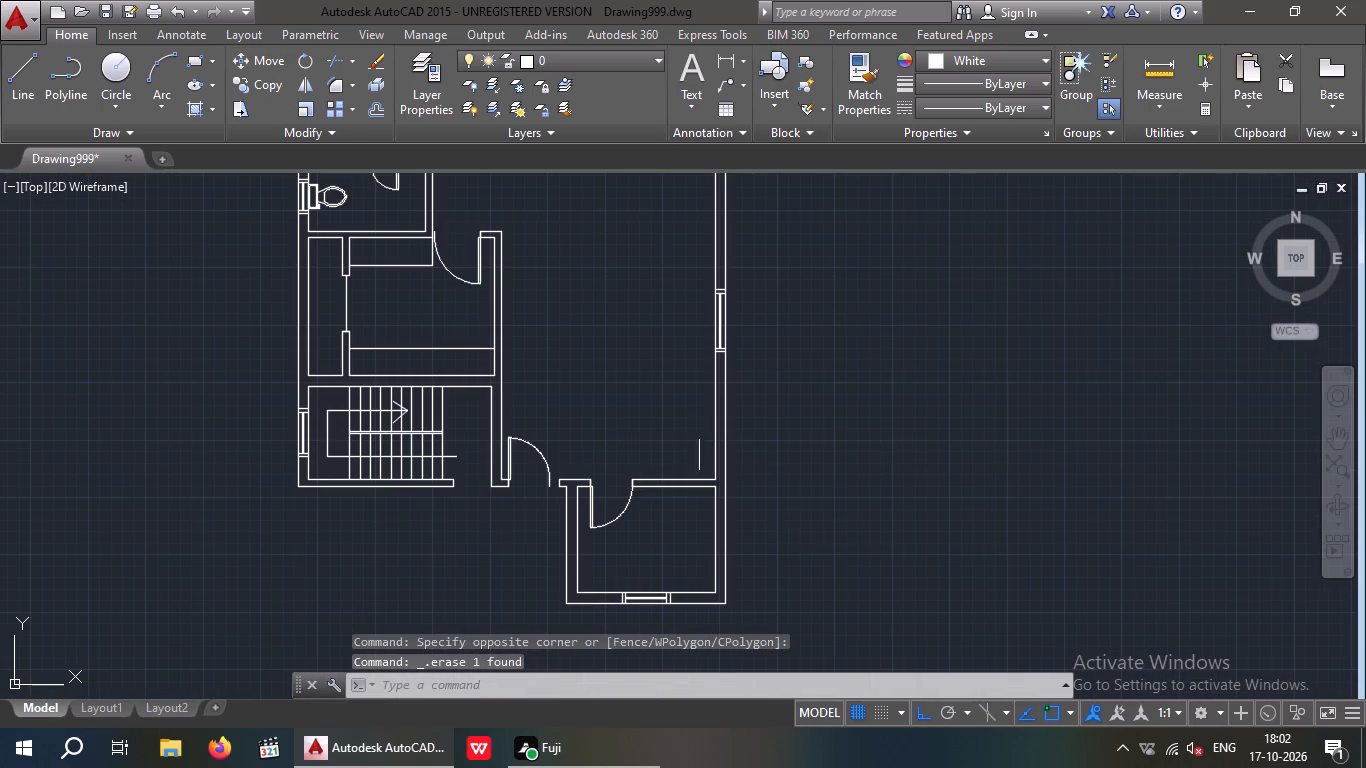
{"action": "left_click", "coordinate": [926, 718]}
{"action": "middle_click_drag", "start_coordinate": [672, 370], "coordinate": [673, 371]}
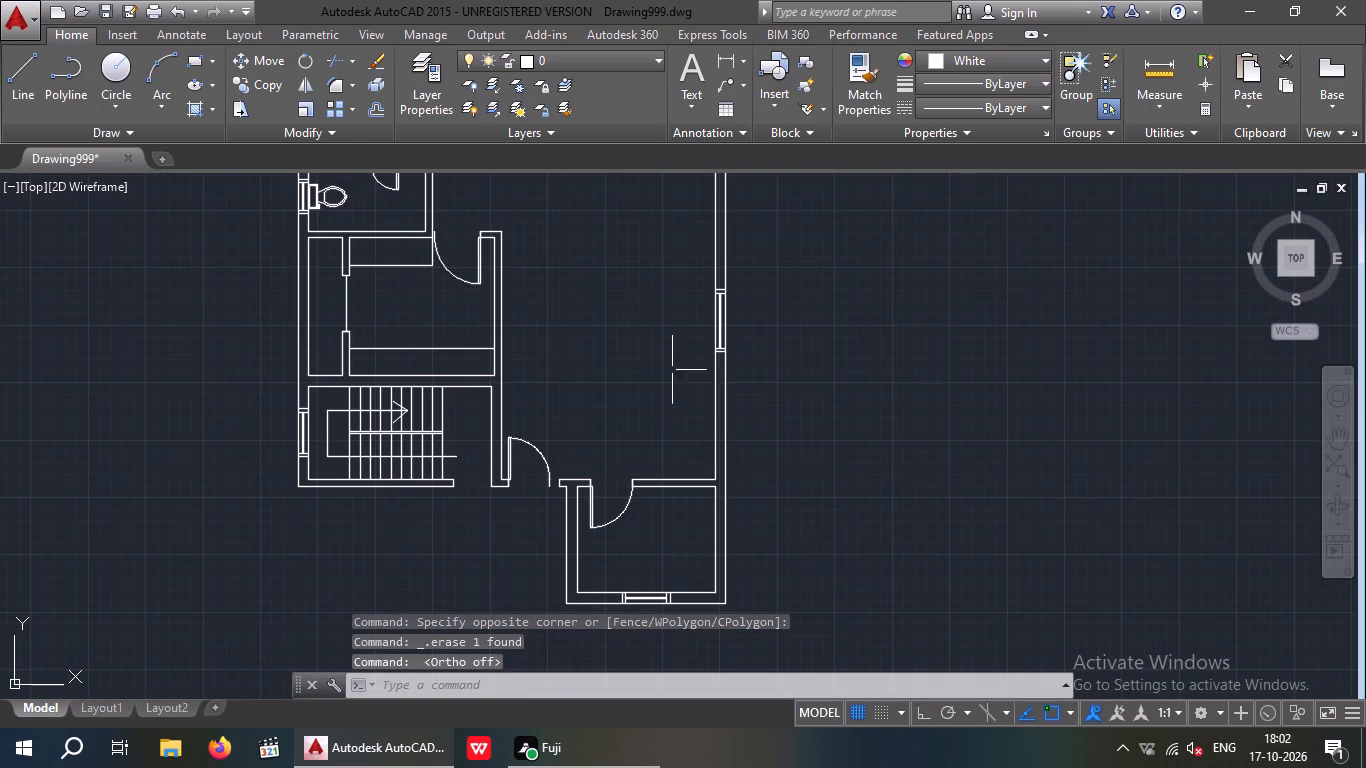
{"action": "middle_click_drag", "start_coordinate": [673, 371], "coordinate": [755, 456]}
{"action": "scroll", "coordinate": [753, 441], "scroll_direction": "down", "scroll_amount": 1}
{"action": "middle_click_drag", "start_coordinate": [421, 438], "coordinate": [799, 328]}
{"action": "scroll", "coordinate": [793, 331], "scroll_direction": "down", "scroll_amount": 3}
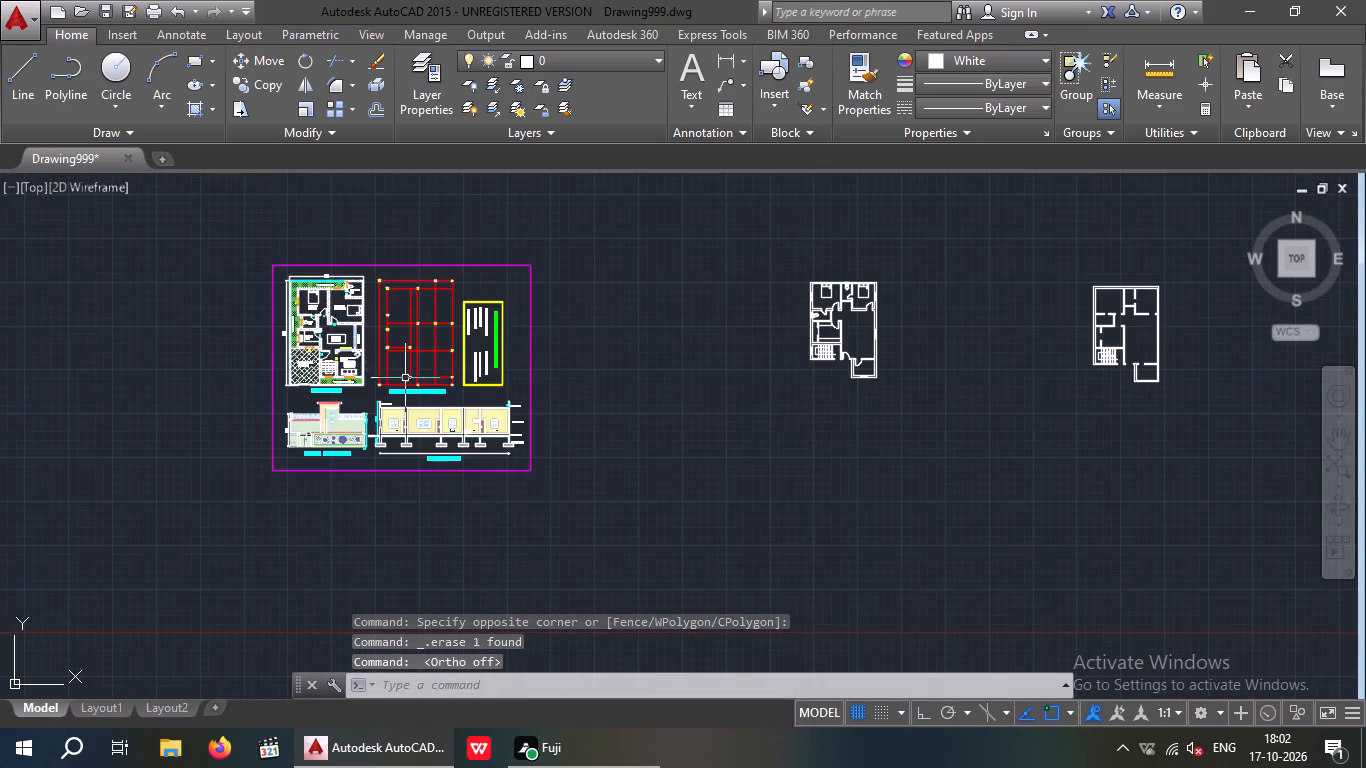
{"action": "scroll", "coordinate": [334, 361], "scroll_direction": "up", "scroll_amount": 5}
{"action": "middle_click_drag", "start_coordinate": [412, 305], "coordinate": [416, 360]}
{"action": "middle_click_drag", "start_coordinate": [564, 514], "coordinate": [502, 322]}
{"action": "scroll", "coordinate": [535, 395], "scroll_direction": "up", "scroll_amount": 2}
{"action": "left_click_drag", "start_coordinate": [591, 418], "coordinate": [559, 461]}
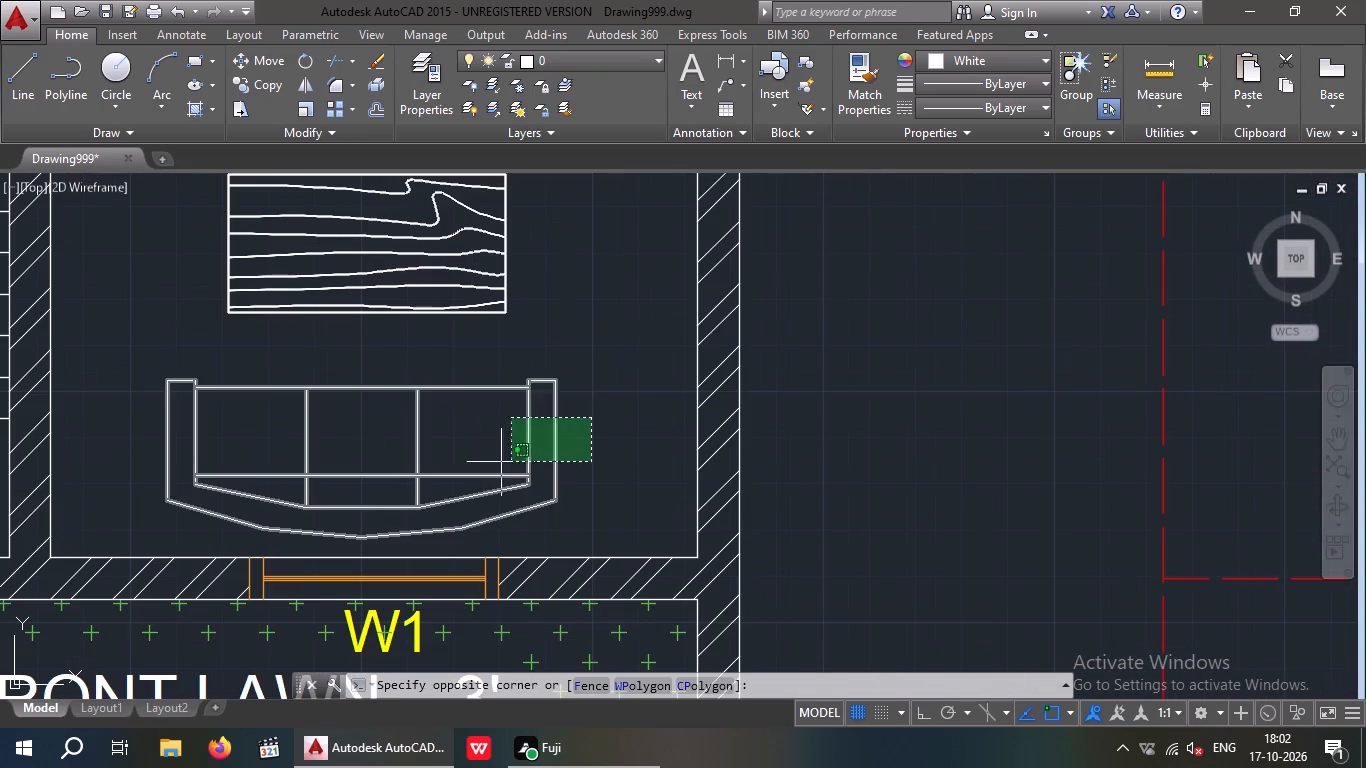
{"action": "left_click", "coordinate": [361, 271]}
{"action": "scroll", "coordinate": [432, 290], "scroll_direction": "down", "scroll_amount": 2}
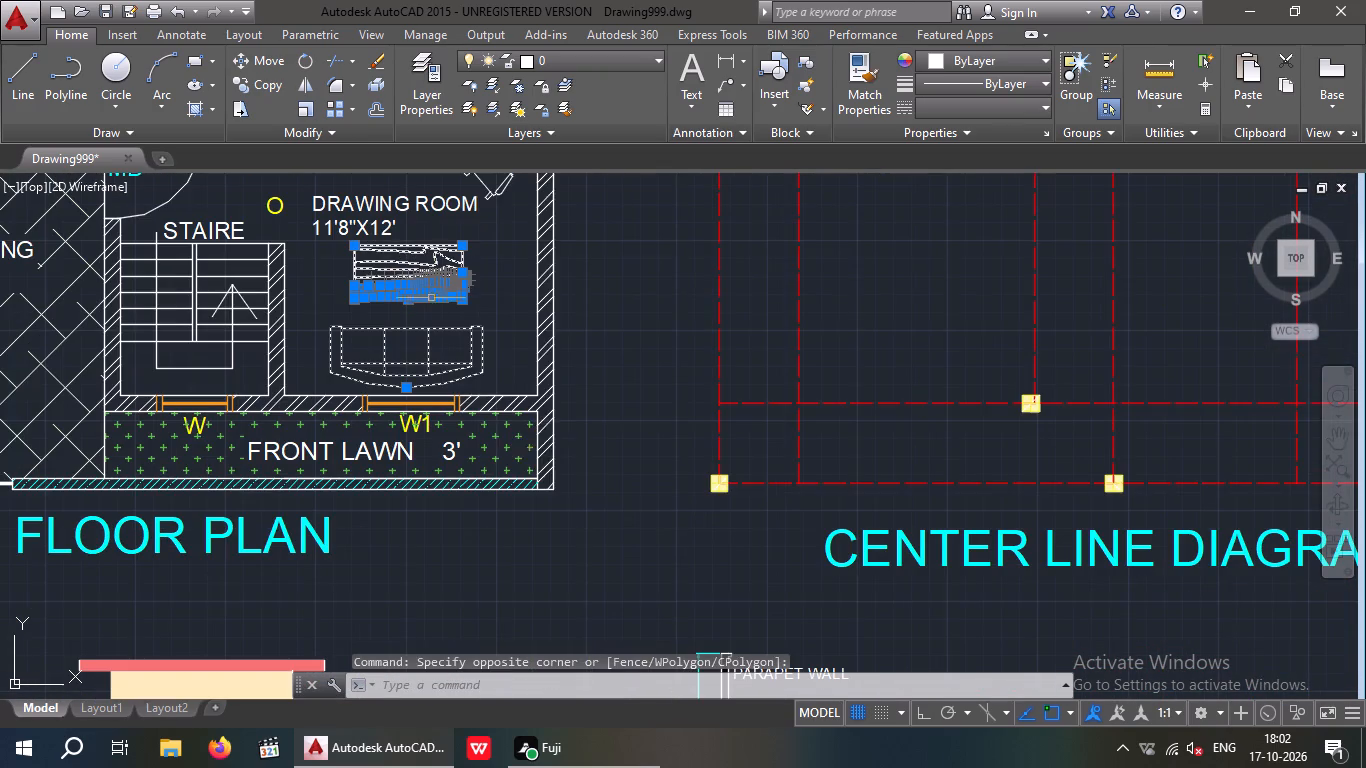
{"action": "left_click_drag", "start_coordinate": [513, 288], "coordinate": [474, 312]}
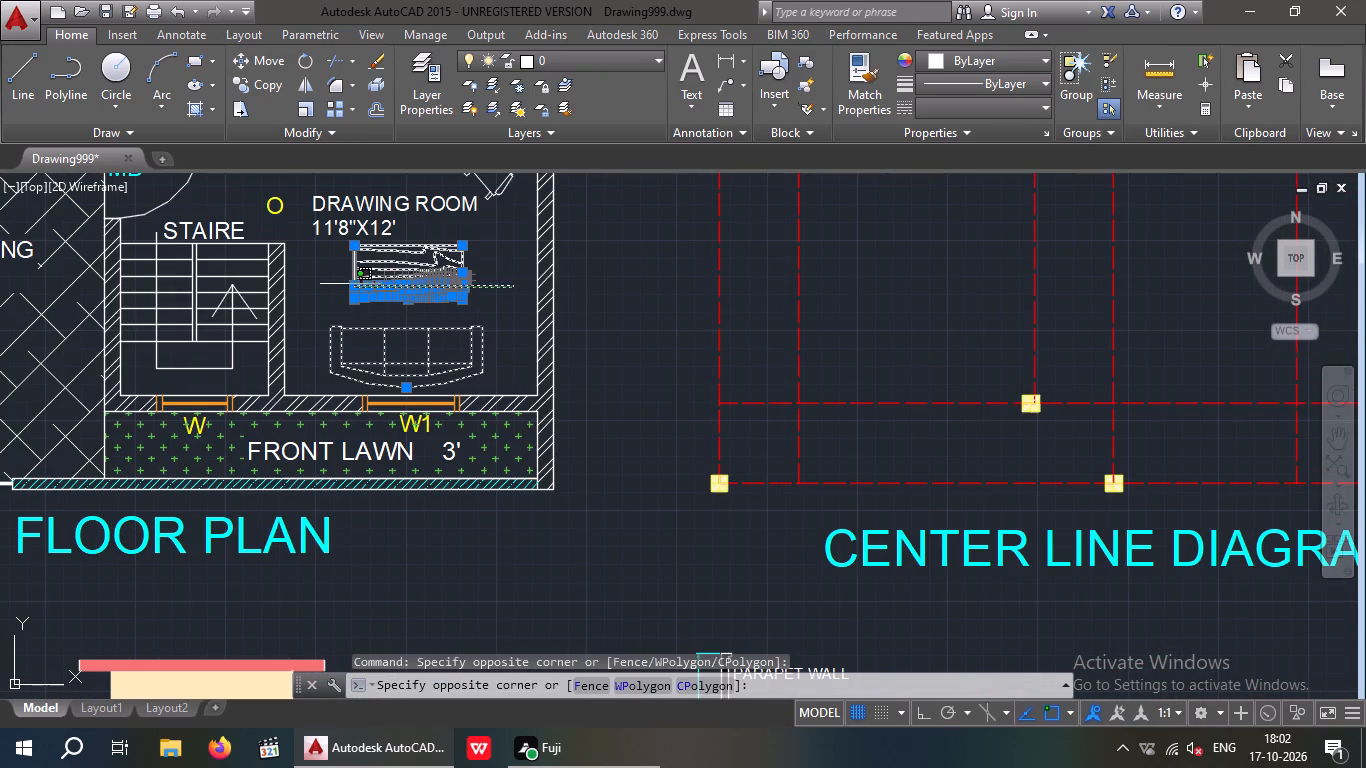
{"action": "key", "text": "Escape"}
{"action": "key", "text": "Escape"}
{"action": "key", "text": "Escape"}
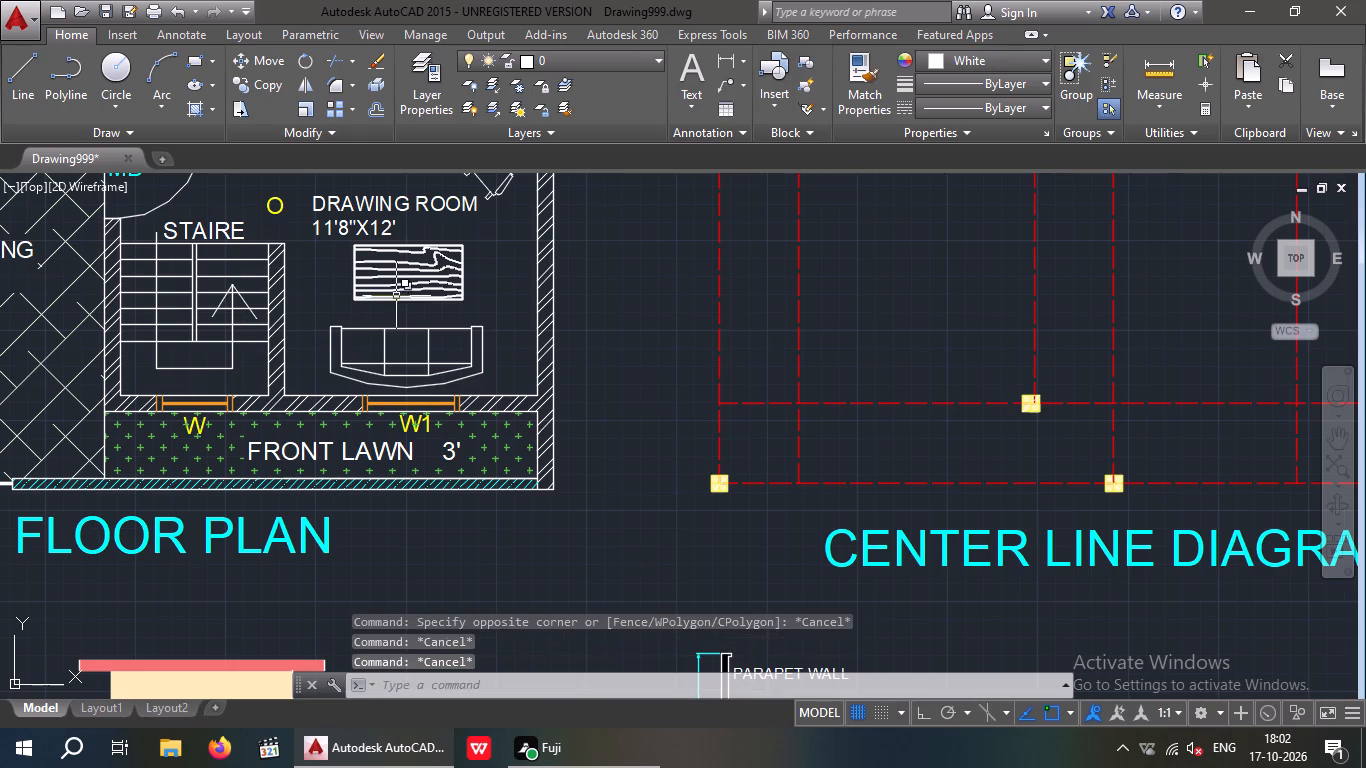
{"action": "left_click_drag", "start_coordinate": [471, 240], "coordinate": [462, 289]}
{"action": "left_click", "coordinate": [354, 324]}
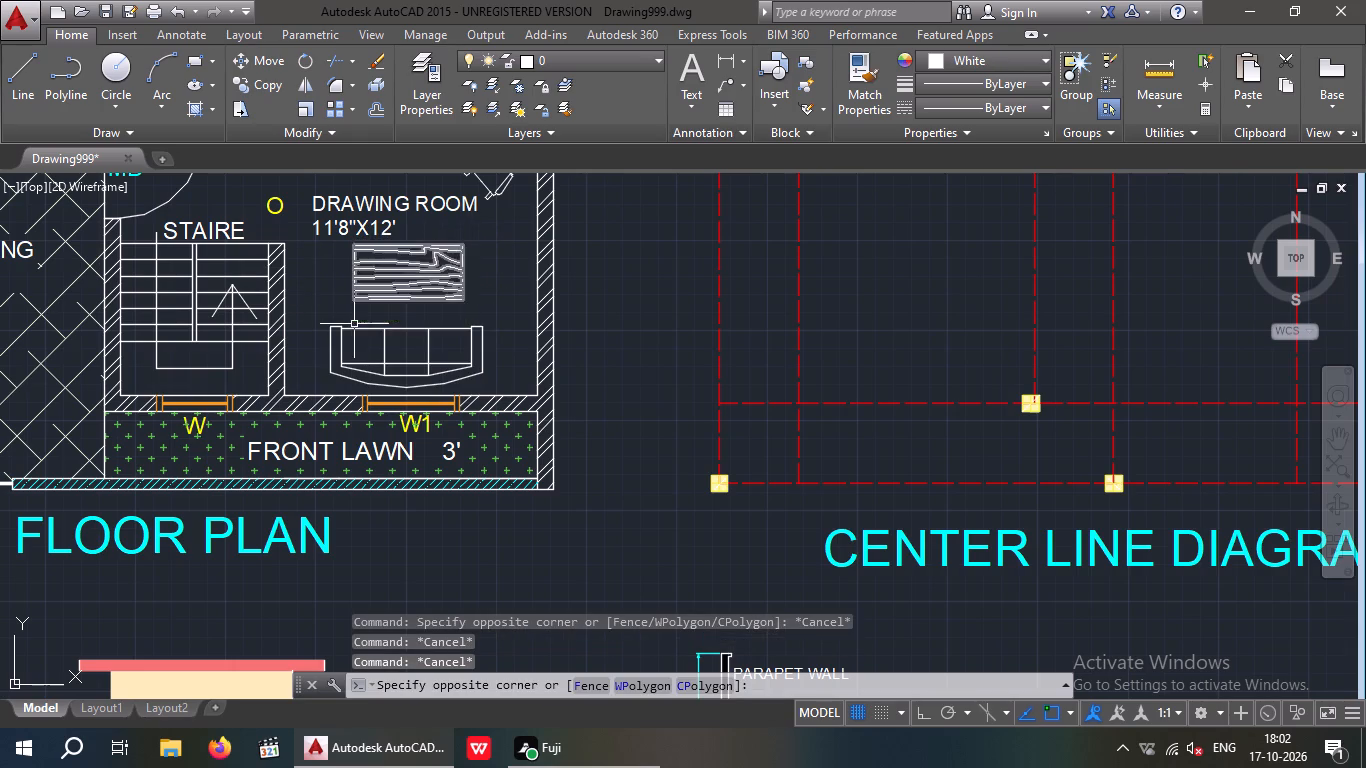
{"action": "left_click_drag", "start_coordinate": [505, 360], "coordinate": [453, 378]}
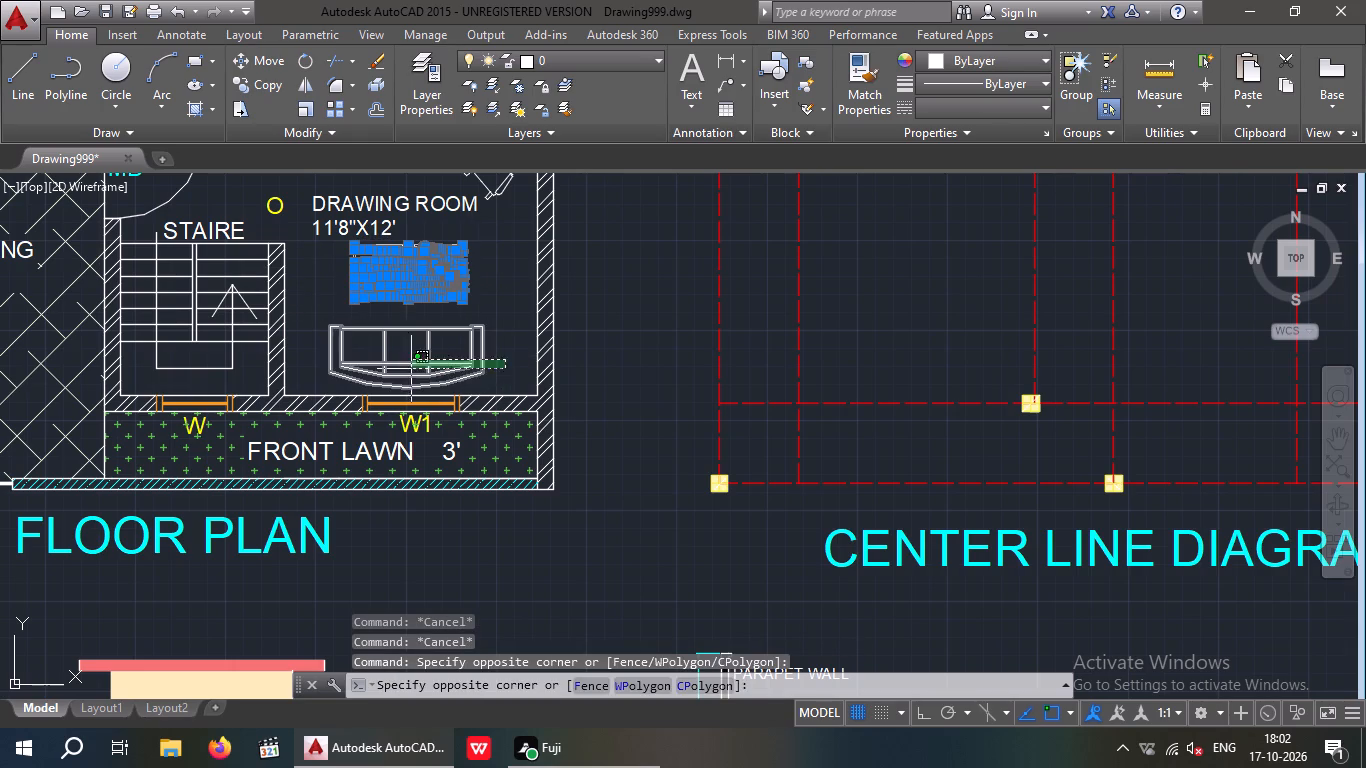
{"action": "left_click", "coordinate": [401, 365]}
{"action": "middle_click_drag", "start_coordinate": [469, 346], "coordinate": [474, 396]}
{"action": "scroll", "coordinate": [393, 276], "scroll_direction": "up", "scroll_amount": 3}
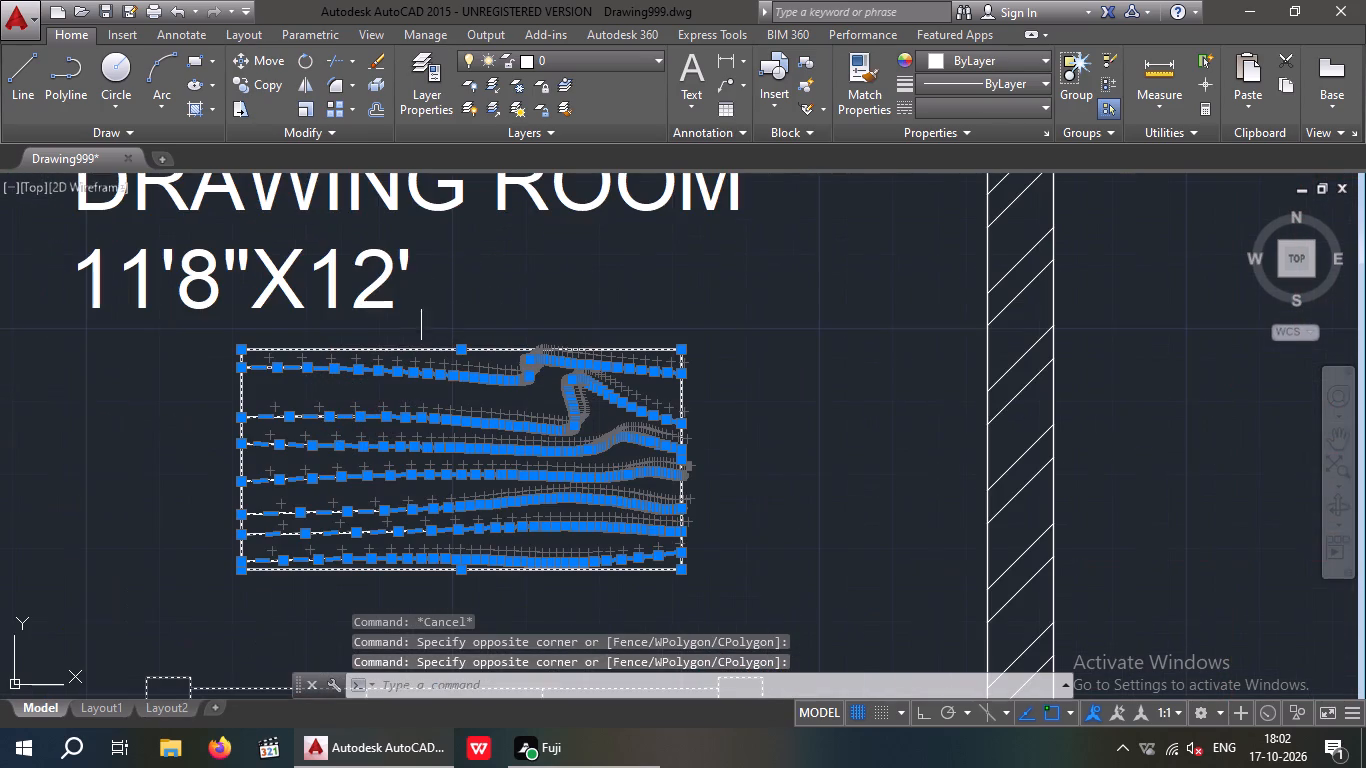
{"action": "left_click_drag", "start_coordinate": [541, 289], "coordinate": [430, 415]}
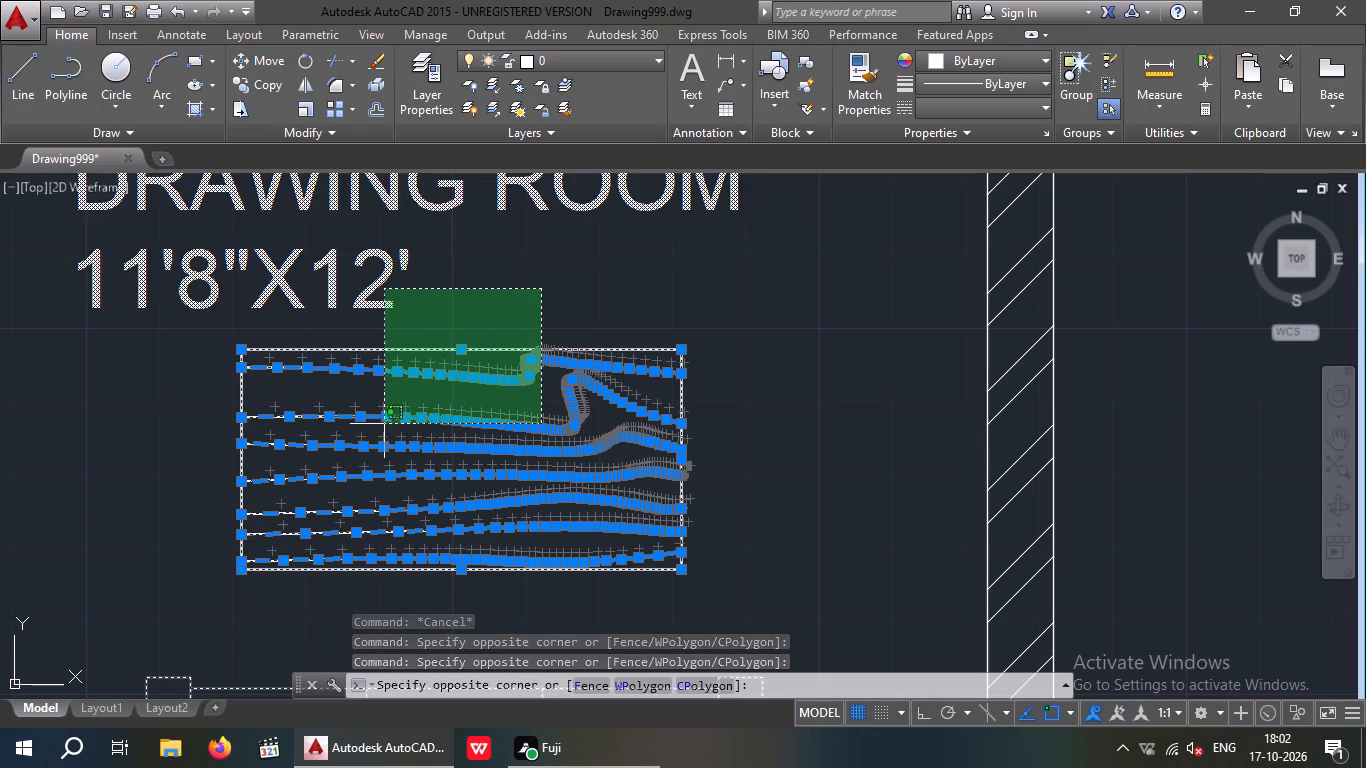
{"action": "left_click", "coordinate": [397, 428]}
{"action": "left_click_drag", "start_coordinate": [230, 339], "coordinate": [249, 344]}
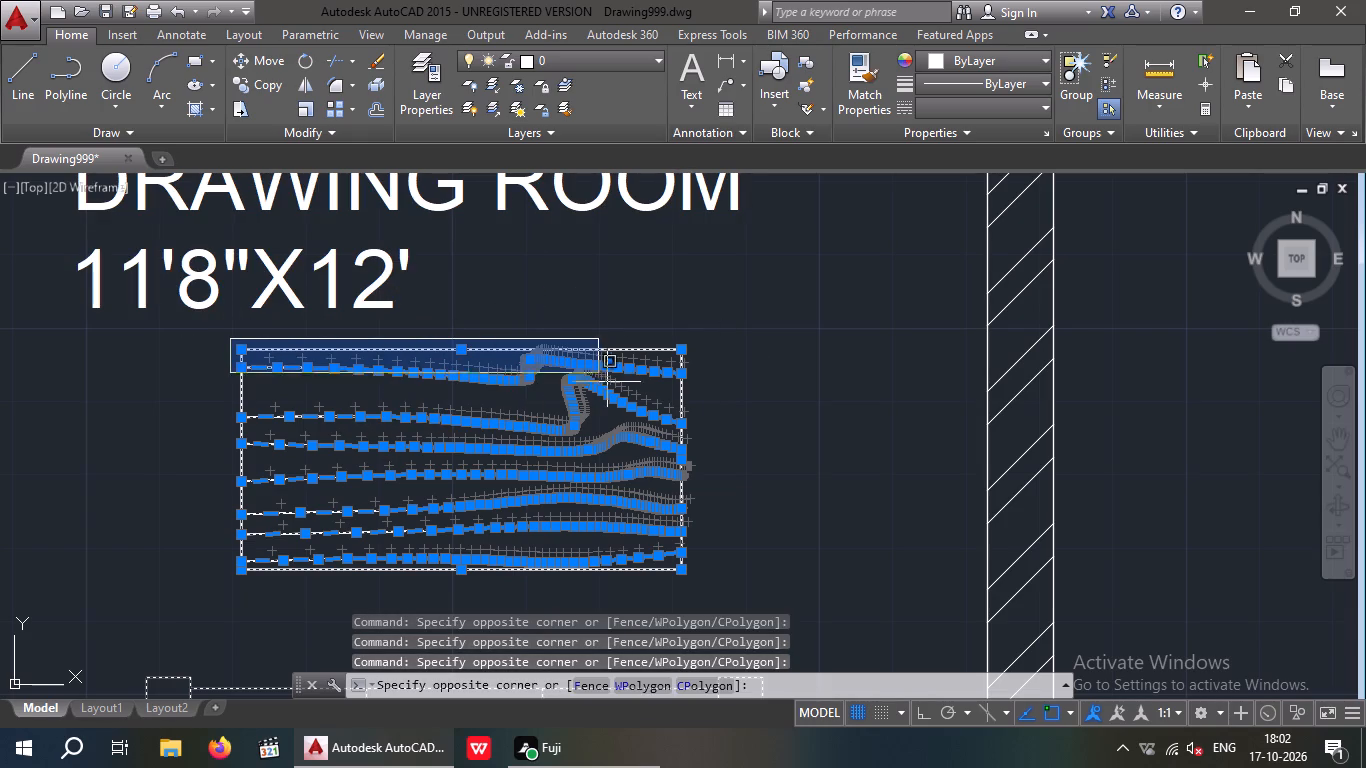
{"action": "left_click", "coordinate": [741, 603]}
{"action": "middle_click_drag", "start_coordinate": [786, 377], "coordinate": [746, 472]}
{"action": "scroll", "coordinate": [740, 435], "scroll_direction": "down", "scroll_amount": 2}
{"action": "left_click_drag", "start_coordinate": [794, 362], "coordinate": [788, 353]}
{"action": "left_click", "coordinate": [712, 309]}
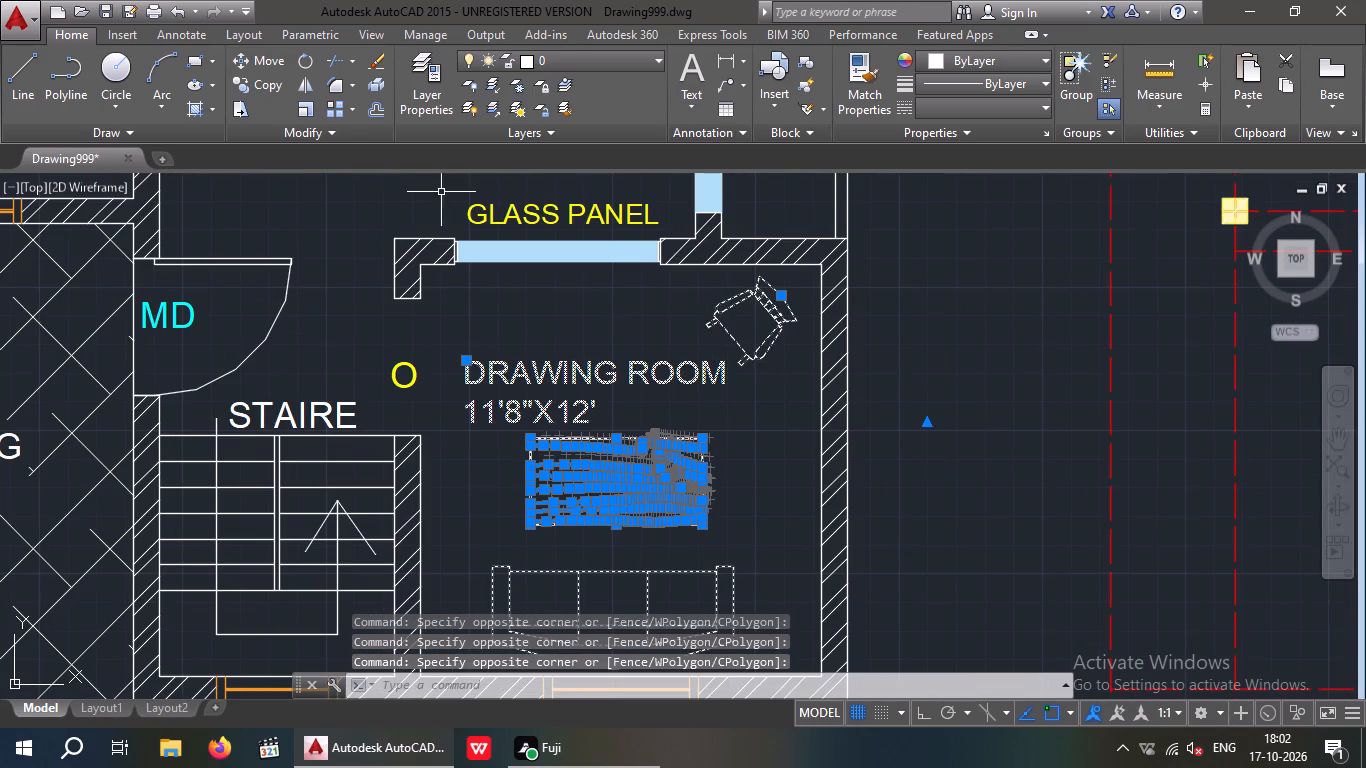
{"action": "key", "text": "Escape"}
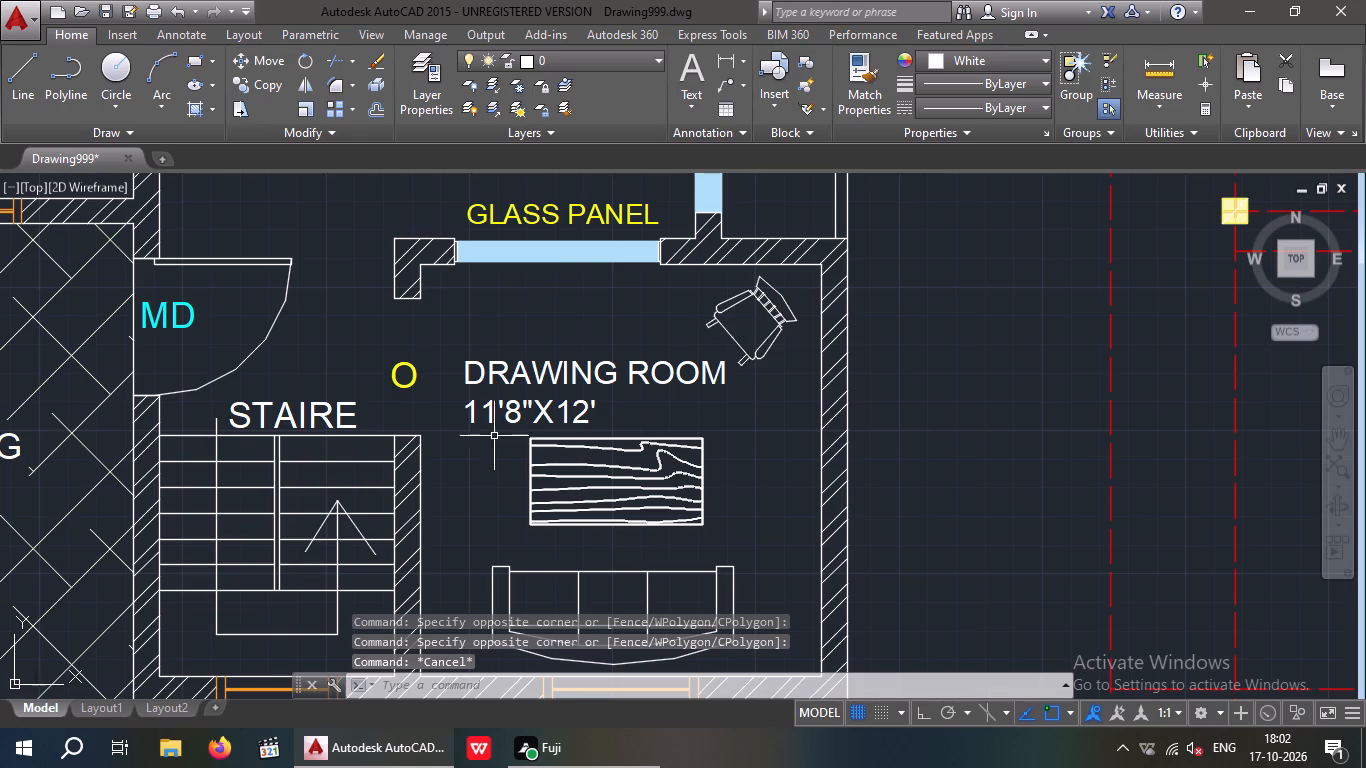
Copy the reference DRAWING ROOM's wood-grain table, three-seat sofa and corner chair together into the empty space east of the furnished floor plan.
{"action": "left_click", "coordinate": [515, 432]}
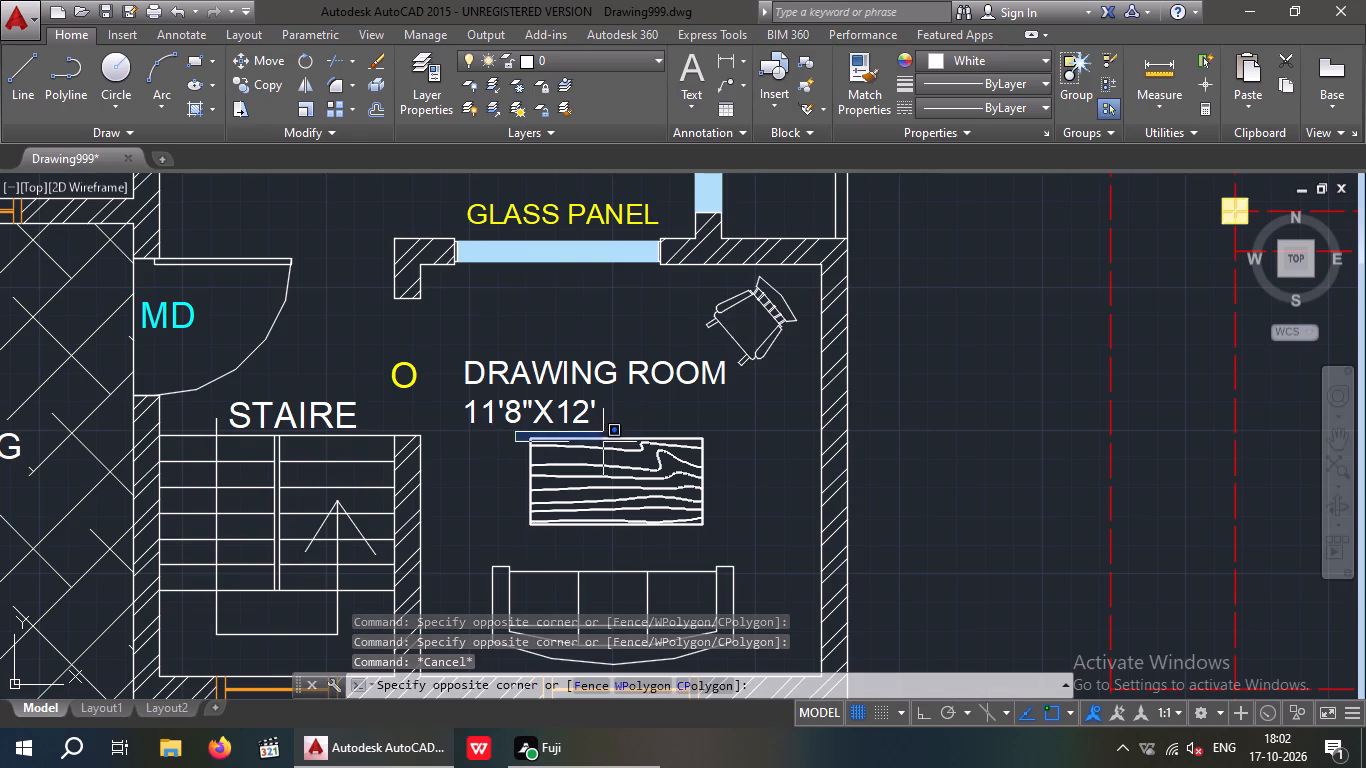
{"action": "left_click", "coordinate": [741, 546]}
{"action": "middle_click_drag", "start_coordinate": [733, 539], "coordinate": [708, 503]}
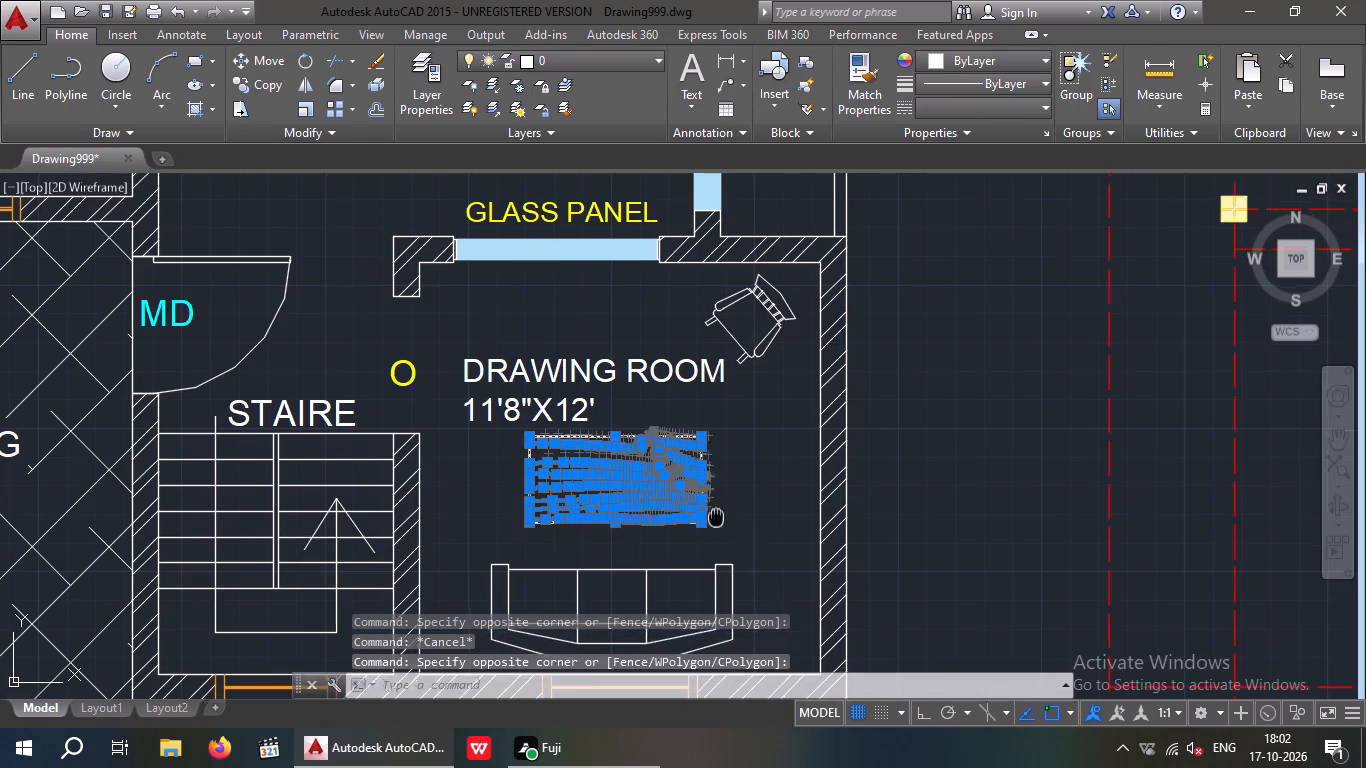
{"action": "middle_click_drag", "start_coordinate": [708, 503], "coordinate": [655, 383]}
{"action": "left_click", "coordinate": [640, 471]}
{"action": "middle_click_drag", "start_coordinate": [656, 344], "coordinate": [640, 520]}
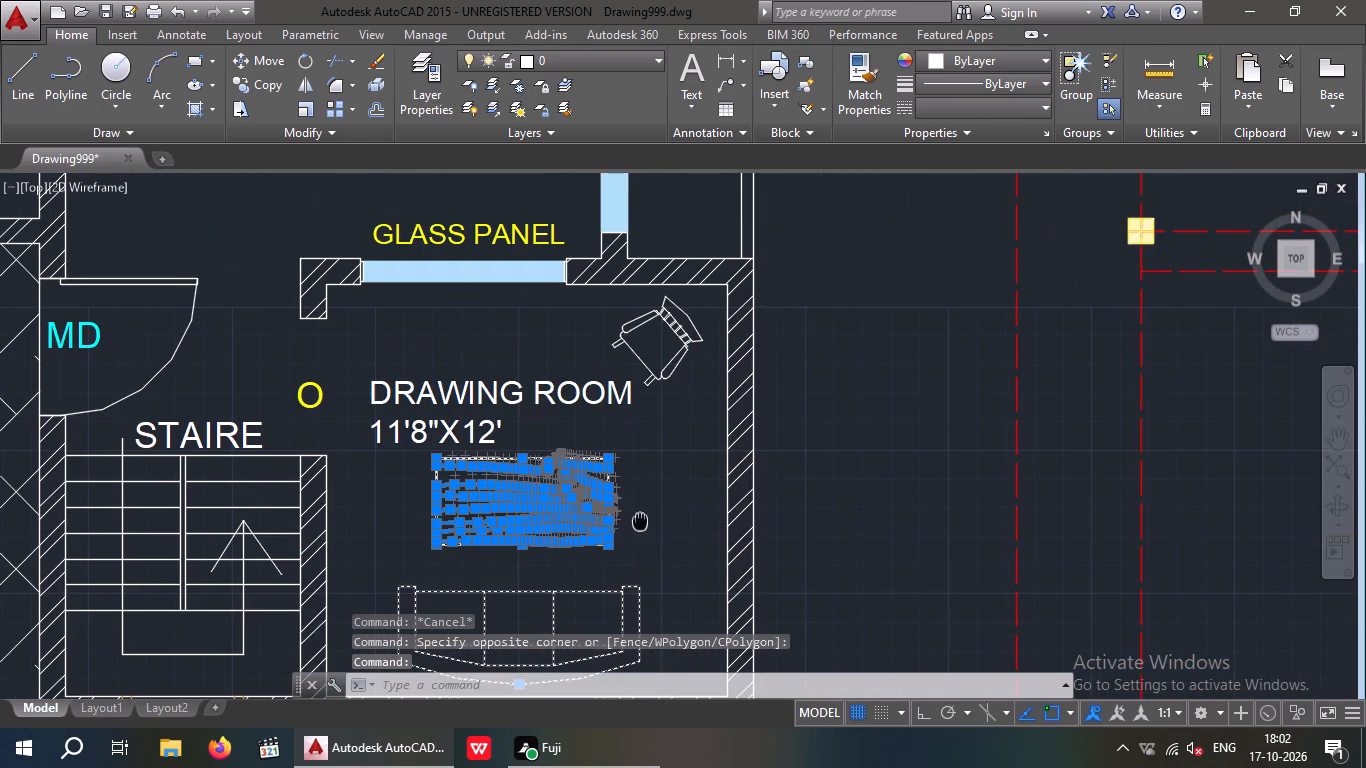
{"action": "left_click", "coordinate": [686, 354]}
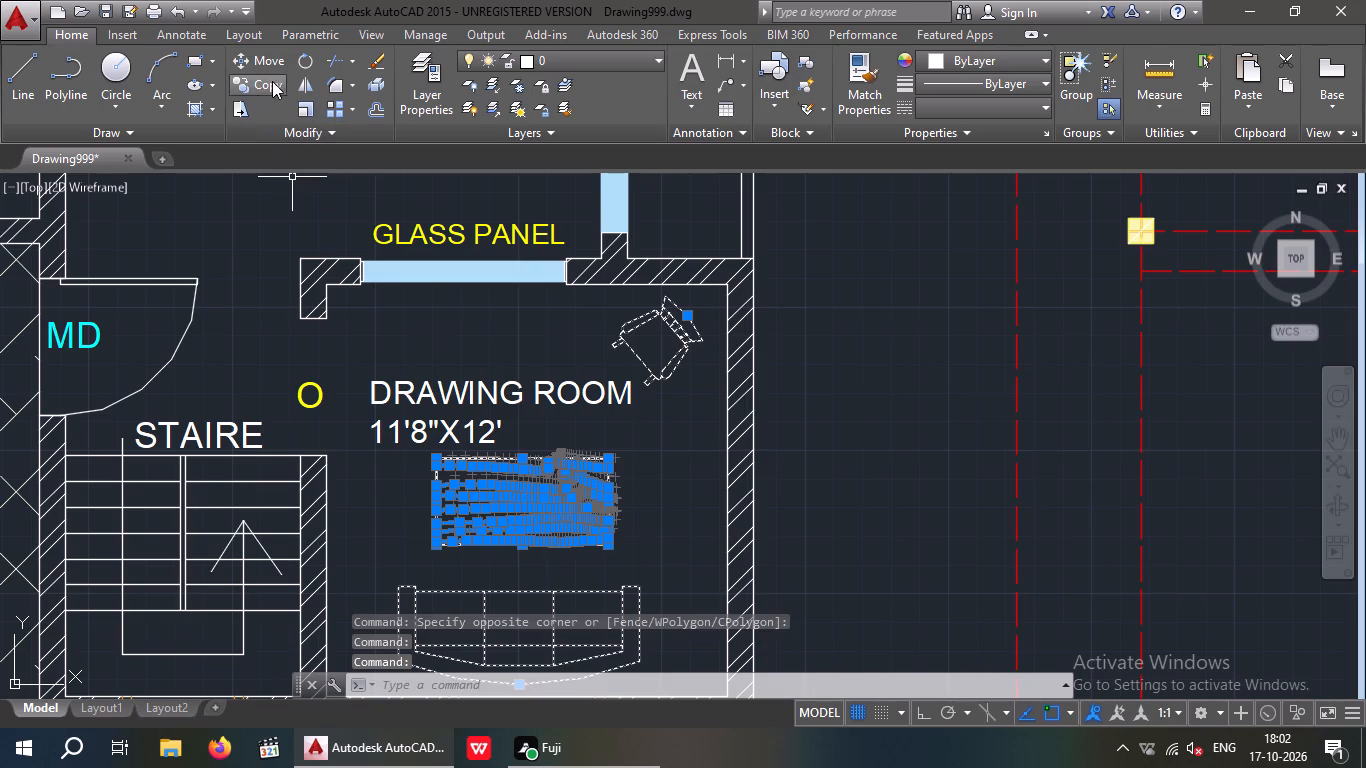
{"action": "left_click", "coordinate": [281, 80]}
{"action": "left_click", "coordinate": [698, 311]}
{"action": "scroll", "coordinate": [719, 304], "scroll_direction": "down", "scroll_amount": 4}
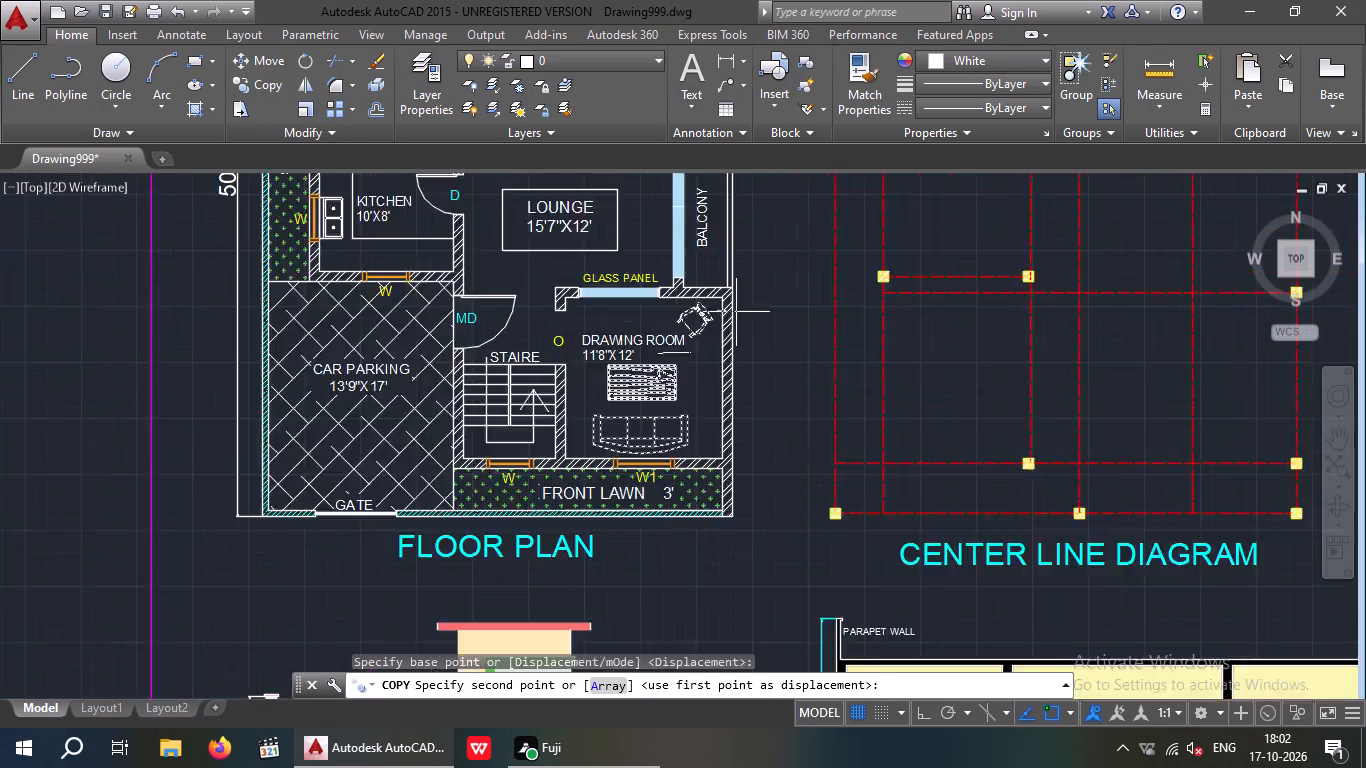
{"action": "scroll", "coordinate": [861, 309], "scroll_direction": "down", "scroll_amount": 1}
{"action": "middle_click_drag", "start_coordinate": [862, 306], "coordinate": [257, 358]}
{"action": "scroll", "coordinate": [719, 328], "scroll_direction": "down", "scroll_amount": 1}
{"action": "middle_click_drag", "start_coordinate": [719, 329], "coordinate": [0, 425]}
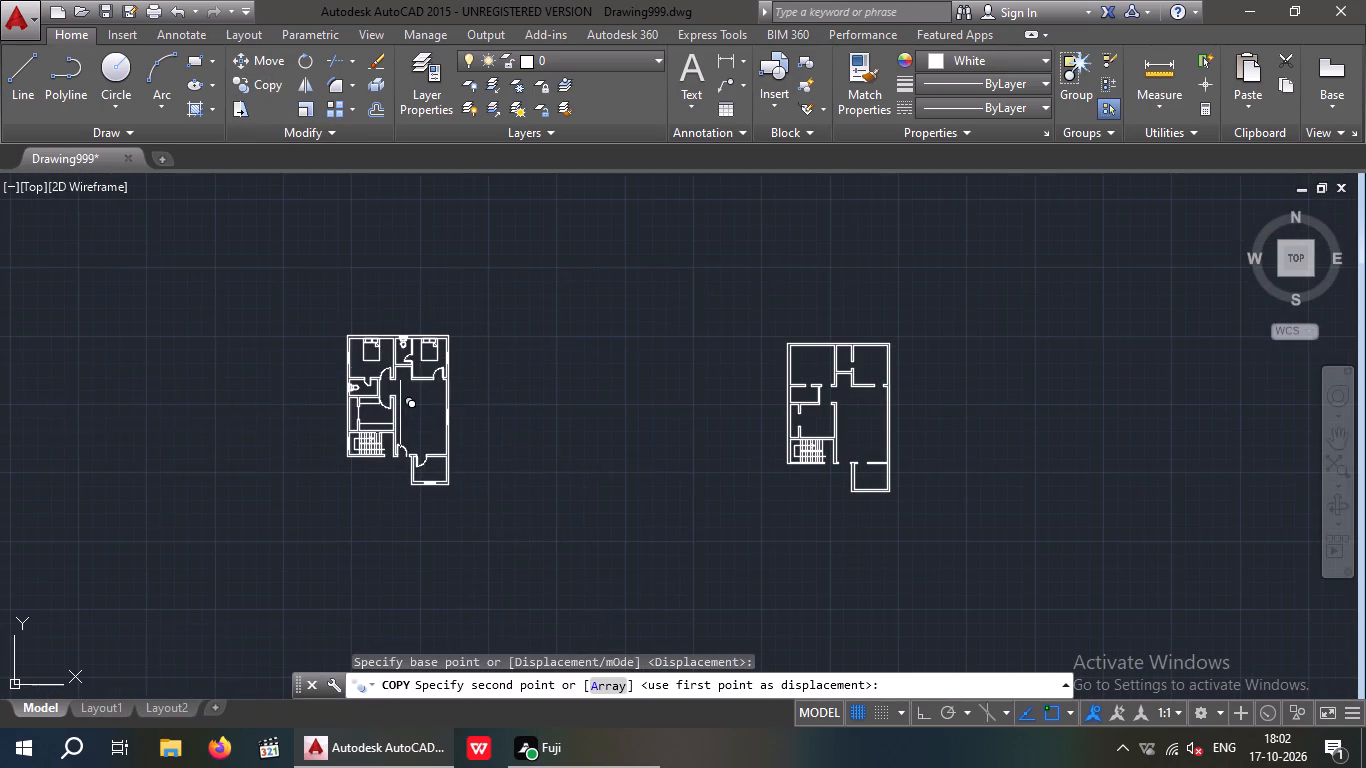
{"action": "scroll", "coordinate": [340, 434], "scroll_direction": "up", "scroll_amount": 3}
{"action": "scroll", "coordinate": [605, 410], "scroll_direction": "up", "scroll_amount": 2}
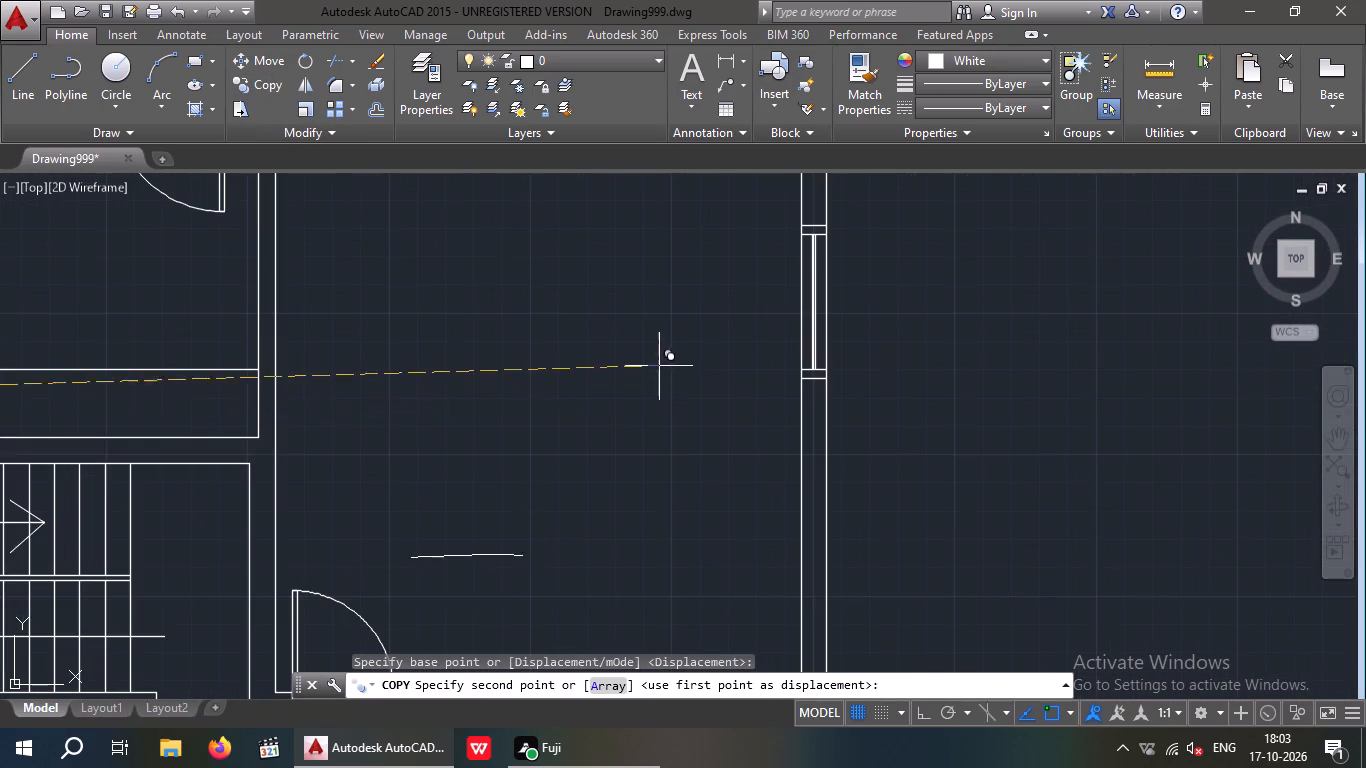
{"action": "scroll", "coordinate": [658, 360], "scroll_direction": "down", "scroll_amount": 3}
{"action": "scroll", "coordinate": [663, 375], "scroll_direction": "up", "scroll_amount": 3}
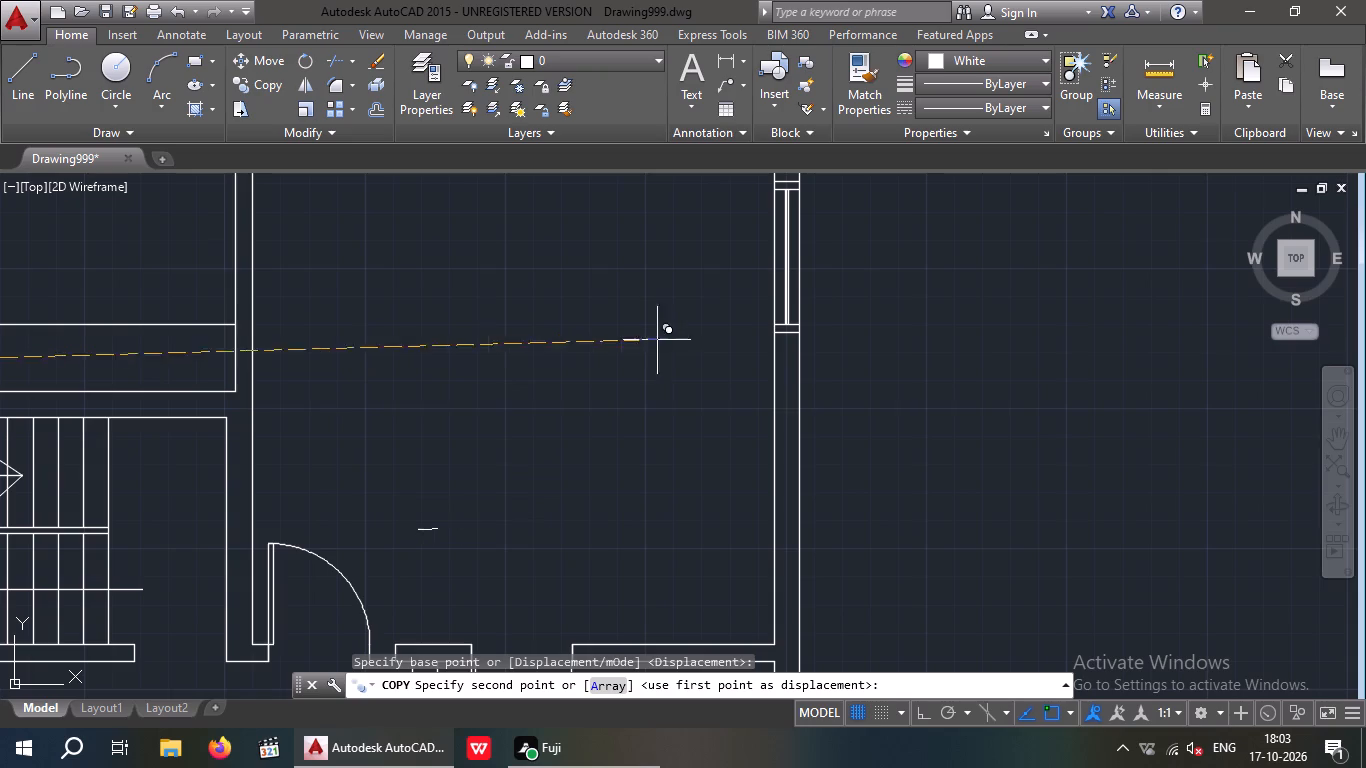
{"action": "middle_click_drag", "start_coordinate": [1090, 391], "coordinate": [409, 380]}
{"action": "scroll", "coordinate": [693, 380], "scroll_direction": "down", "scroll_amount": 2}
{"action": "left_click", "coordinate": [819, 400]}
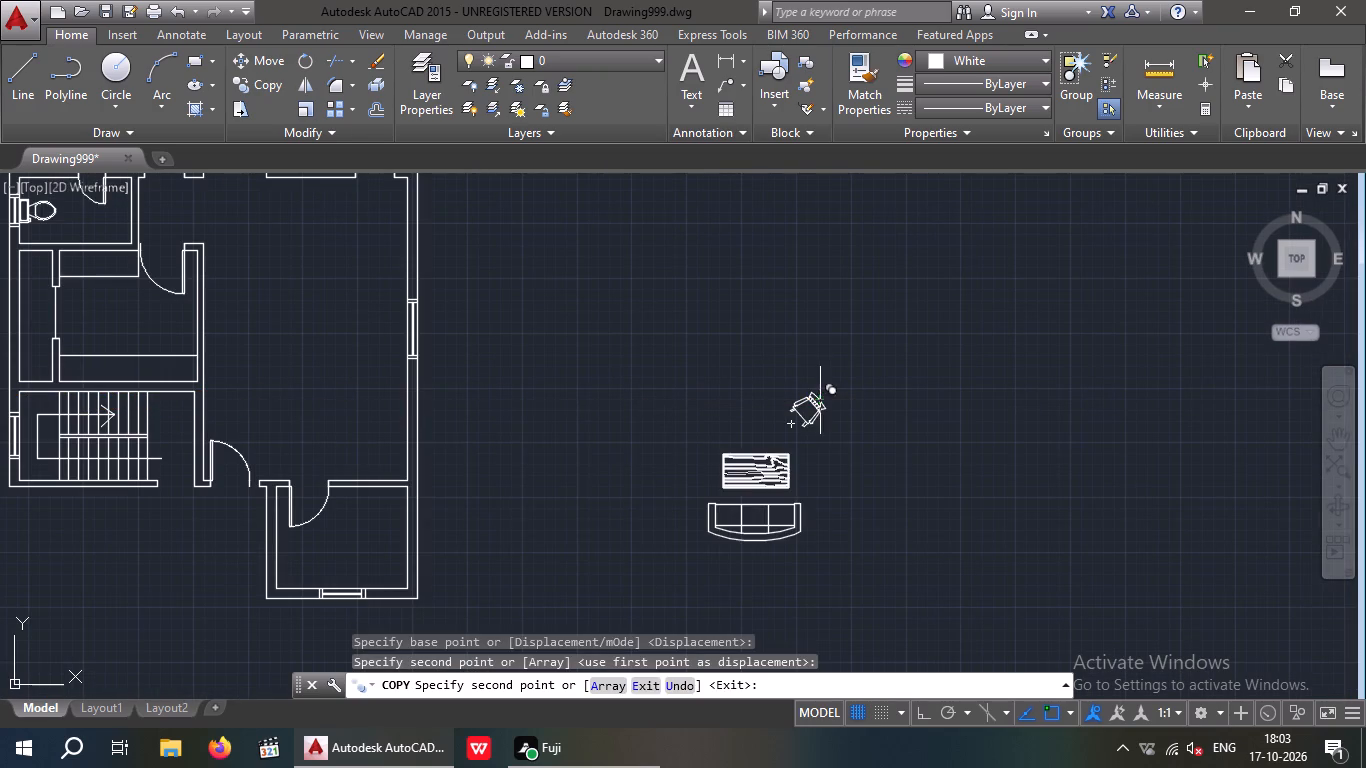
Rotate the copied table, sofa and chair together 90° counterclockwise with Ortho on, so the sofa's curved back faces east.
{"action": "key", "text": "Escape"}
{"action": "left_click_drag", "start_coordinate": [660, 360], "coordinate": [852, 360]}
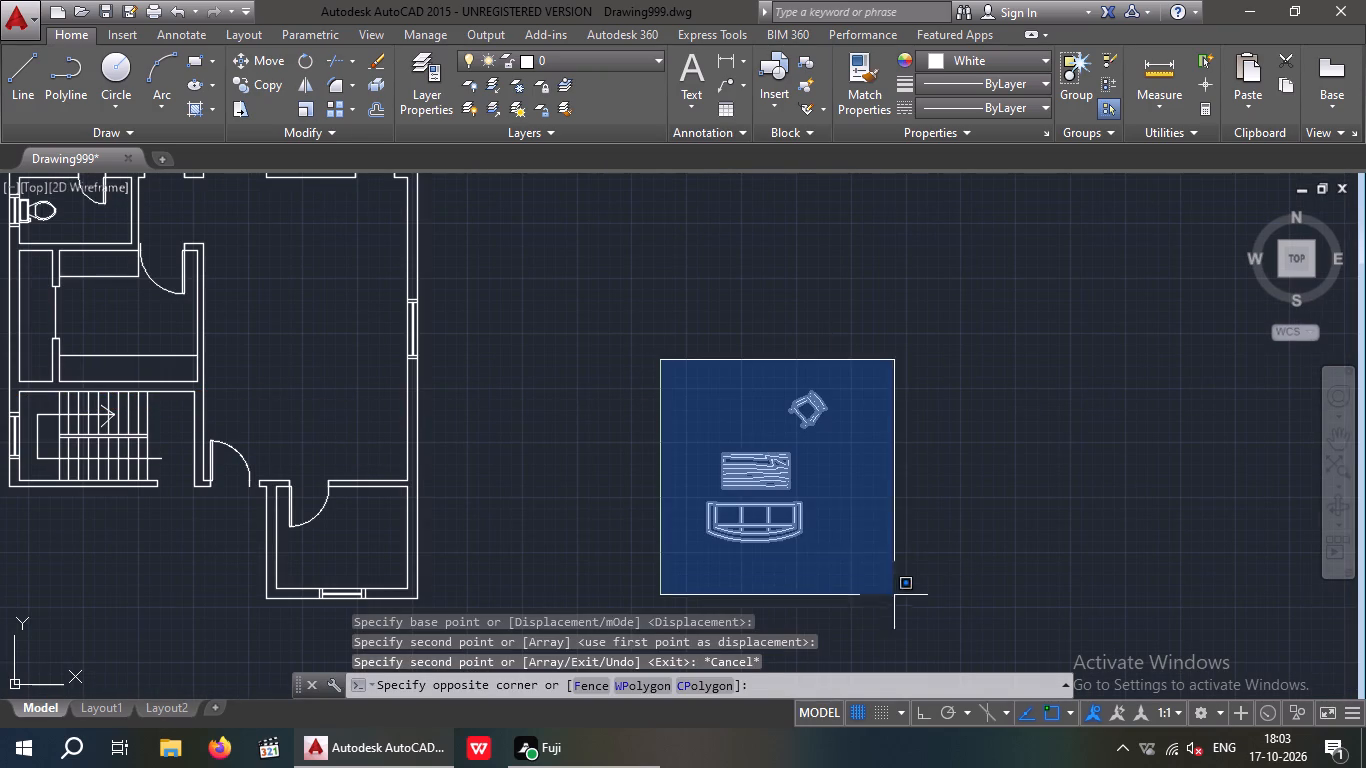
{"action": "left_click", "coordinate": [909, 578]}
{"action": "left_click", "coordinate": [307, 55]}
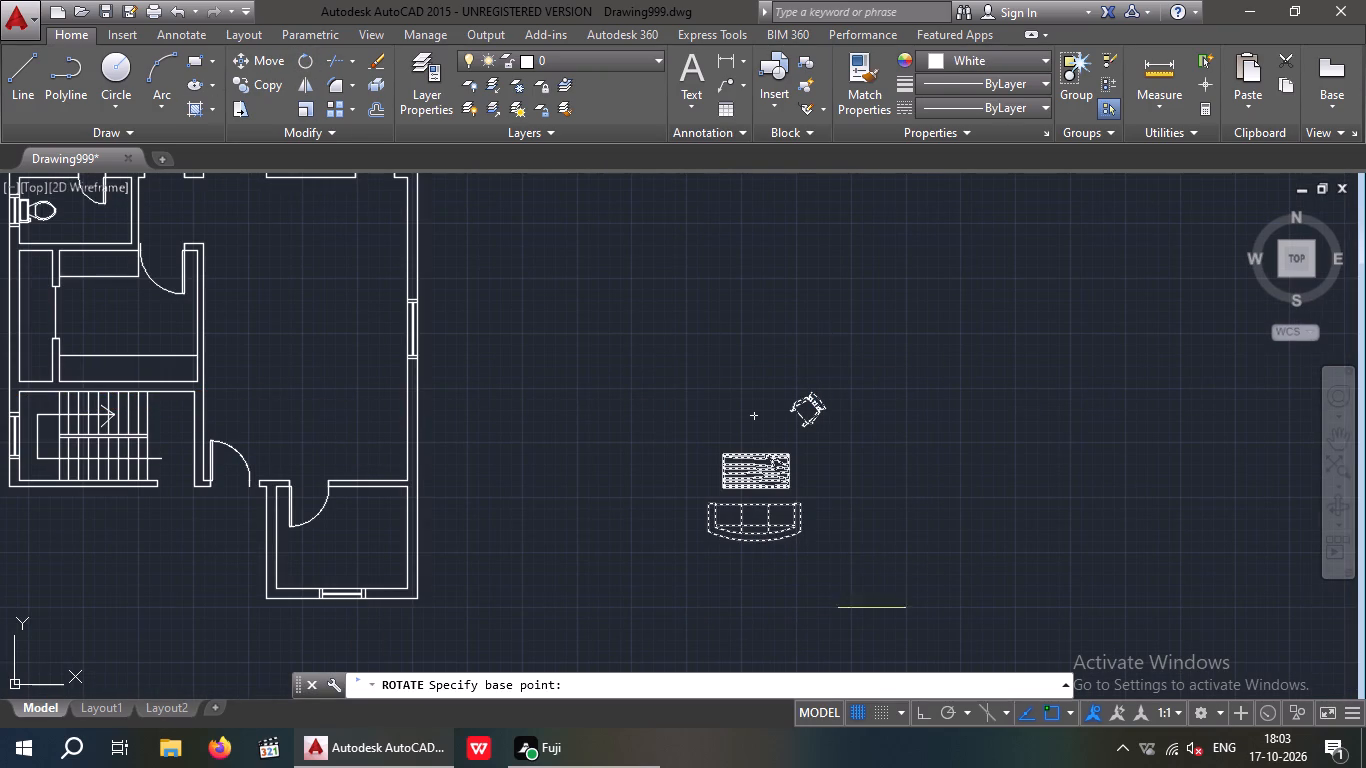
{"action": "left_click_drag", "start_coordinate": [923, 715], "coordinate": [909, 707]}
{"action": "left_click", "coordinate": [708, 538]}
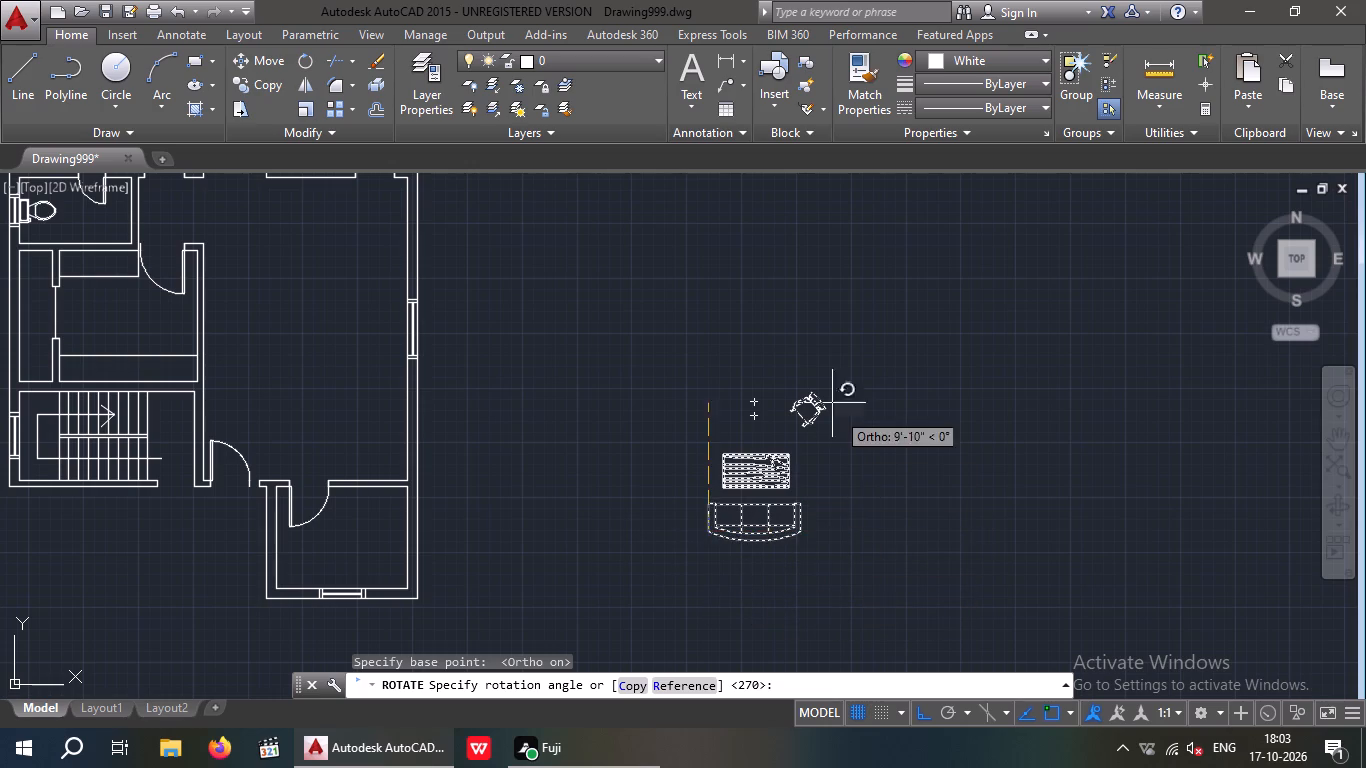
{"action": "left_click", "coordinate": [801, 351]}
Move the rotated furniture group by the sofa back's midpoint to just inside the large room's east wall window, with Ortho off.
{"action": "left_click_drag", "start_coordinate": [798, 395], "coordinate": [697, 528]}
{"action": "left_click", "coordinate": [538, 574]}
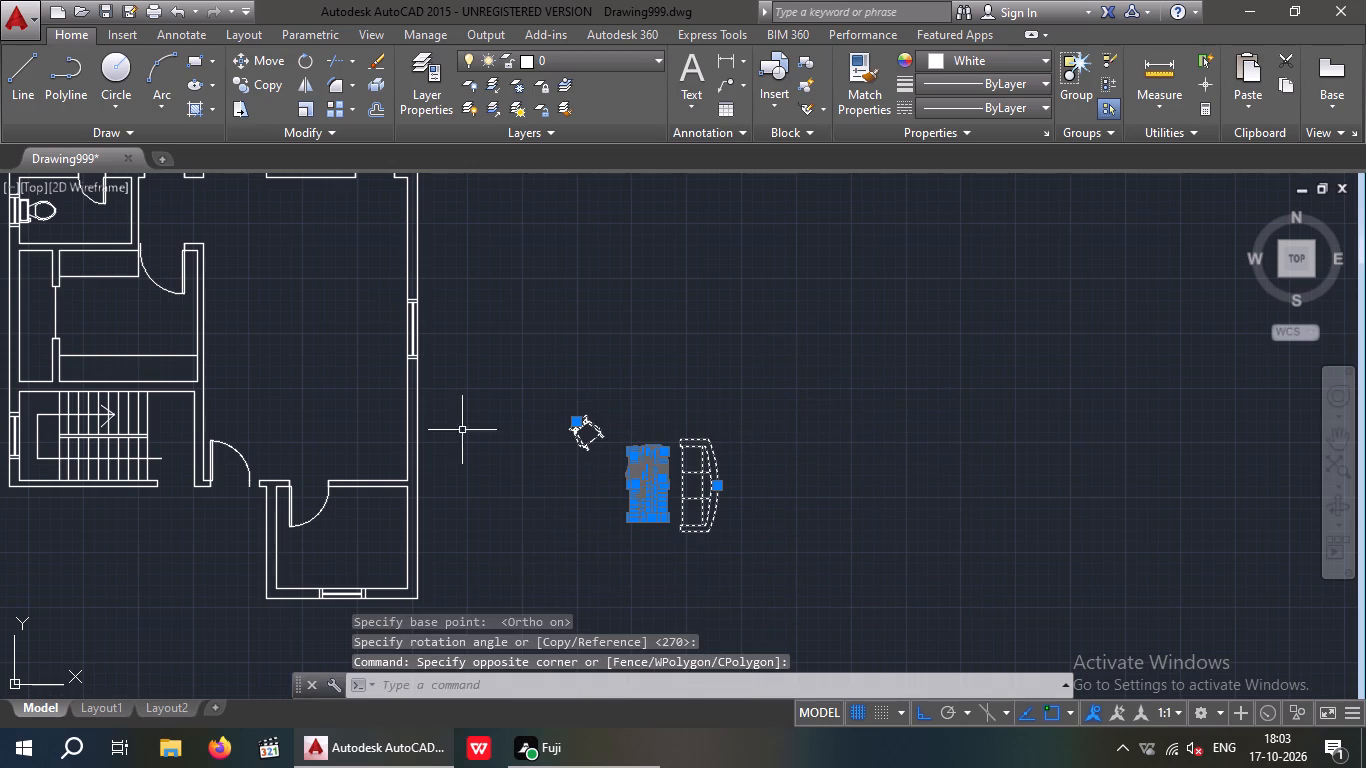
{"action": "left_click", "coordinate": [279, 62]}
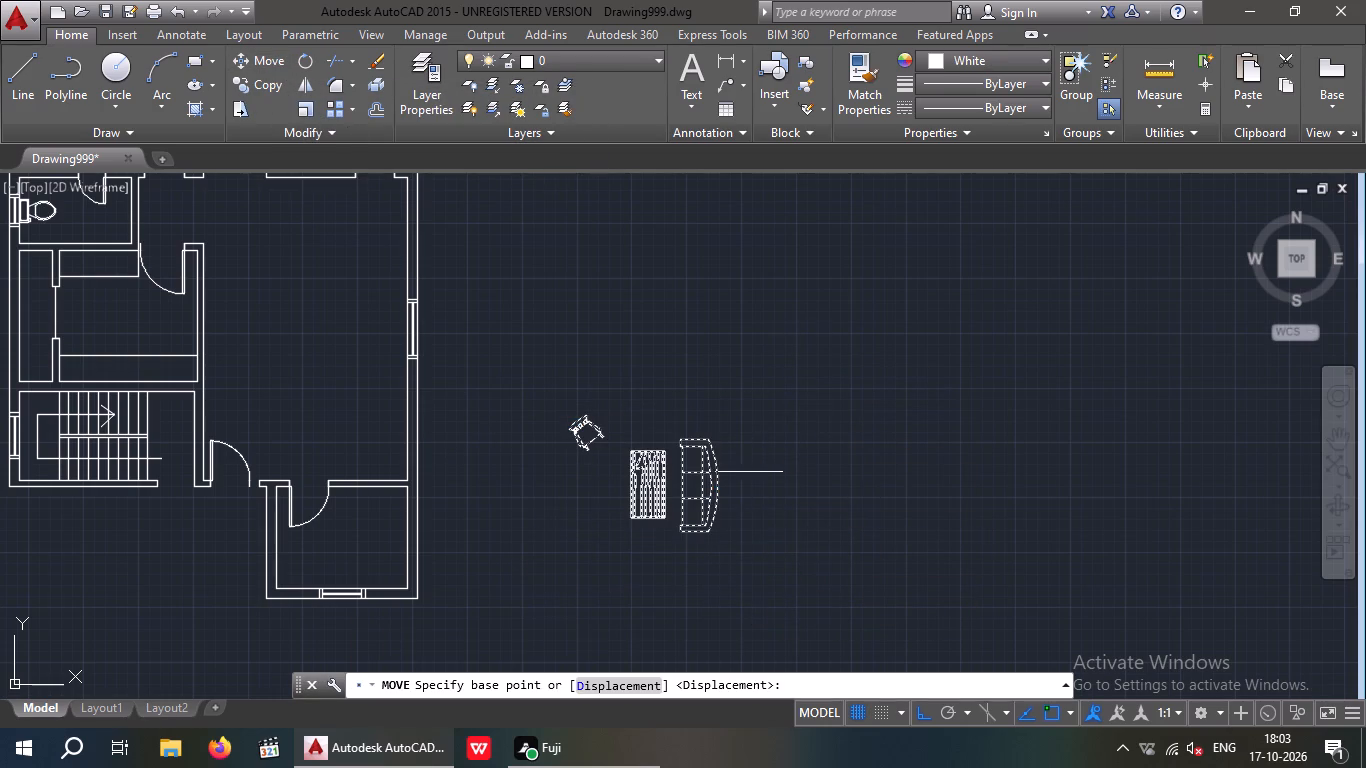
{"action": "scroll", "coordinate": [719, 492], "scroll_direction": "up", "scroll_amount": 2}
{"action": "left_click", "coordinate": [712, 479]}
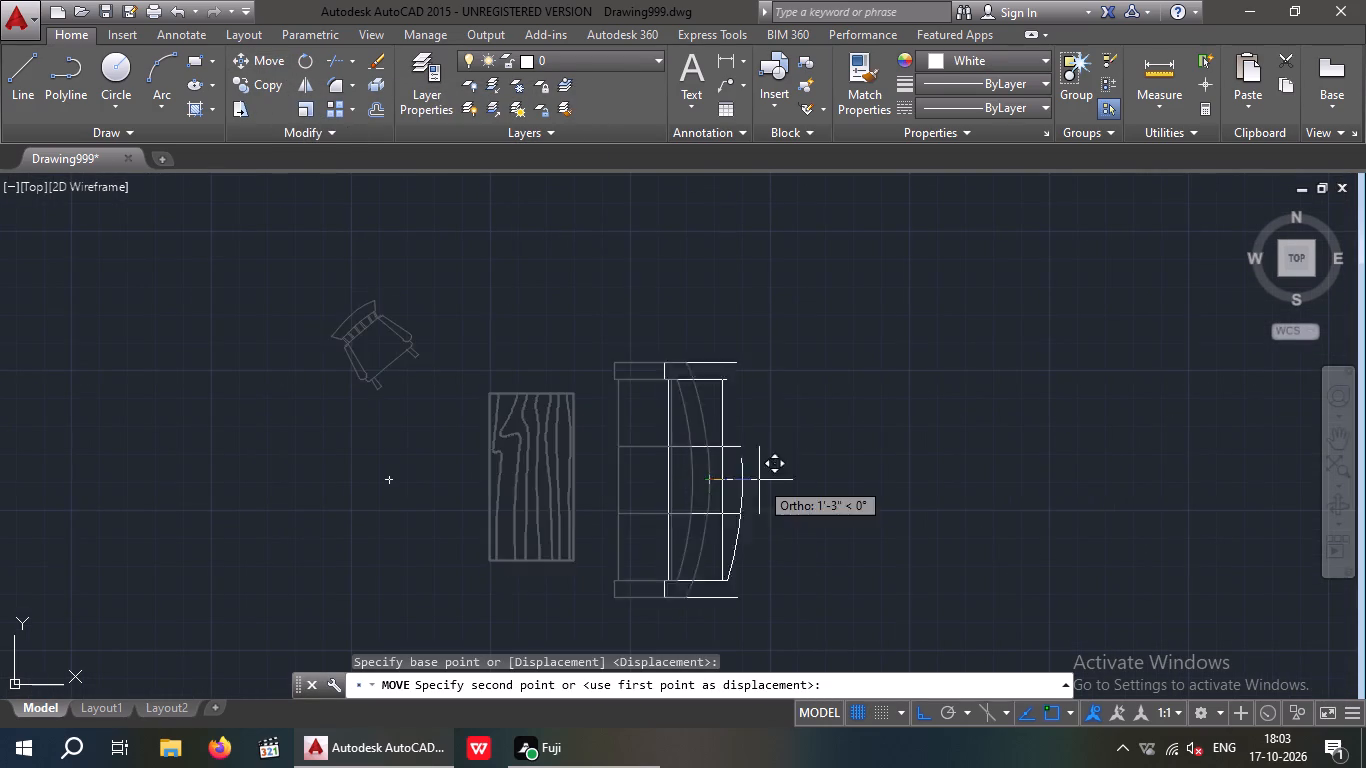
{"action": "scroll", "coordinate": [760, 480], "scroll_direction": "down", "scroll_amount": 3}
{"action": "scroll", "coordinate": [499, 377], "scroll_direction": "up", "scroll_amount": 2}
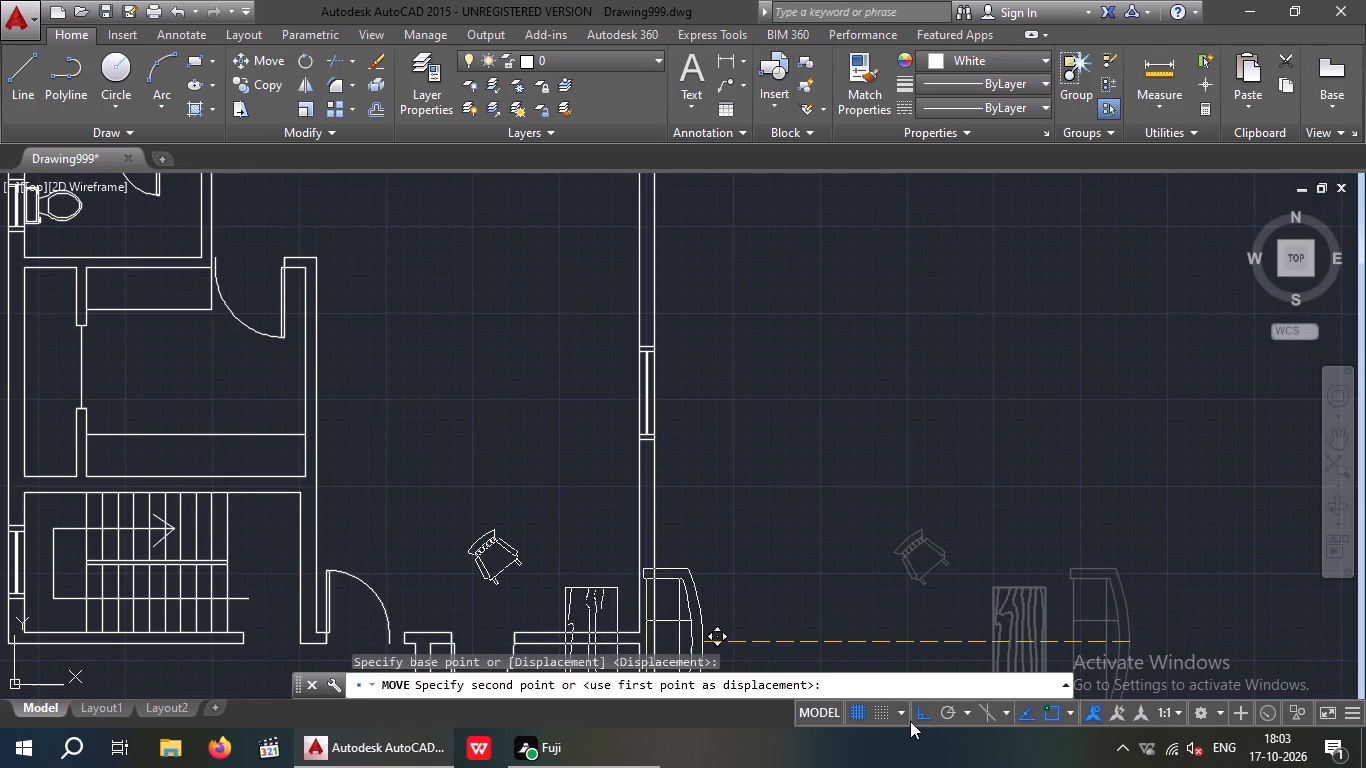
{"action": "left_click", "coordinate": [919, 715]}
{"action": "scroll", "coordinate": [571, 423], "scroll_direction": "up", "scroll_amount": 3}
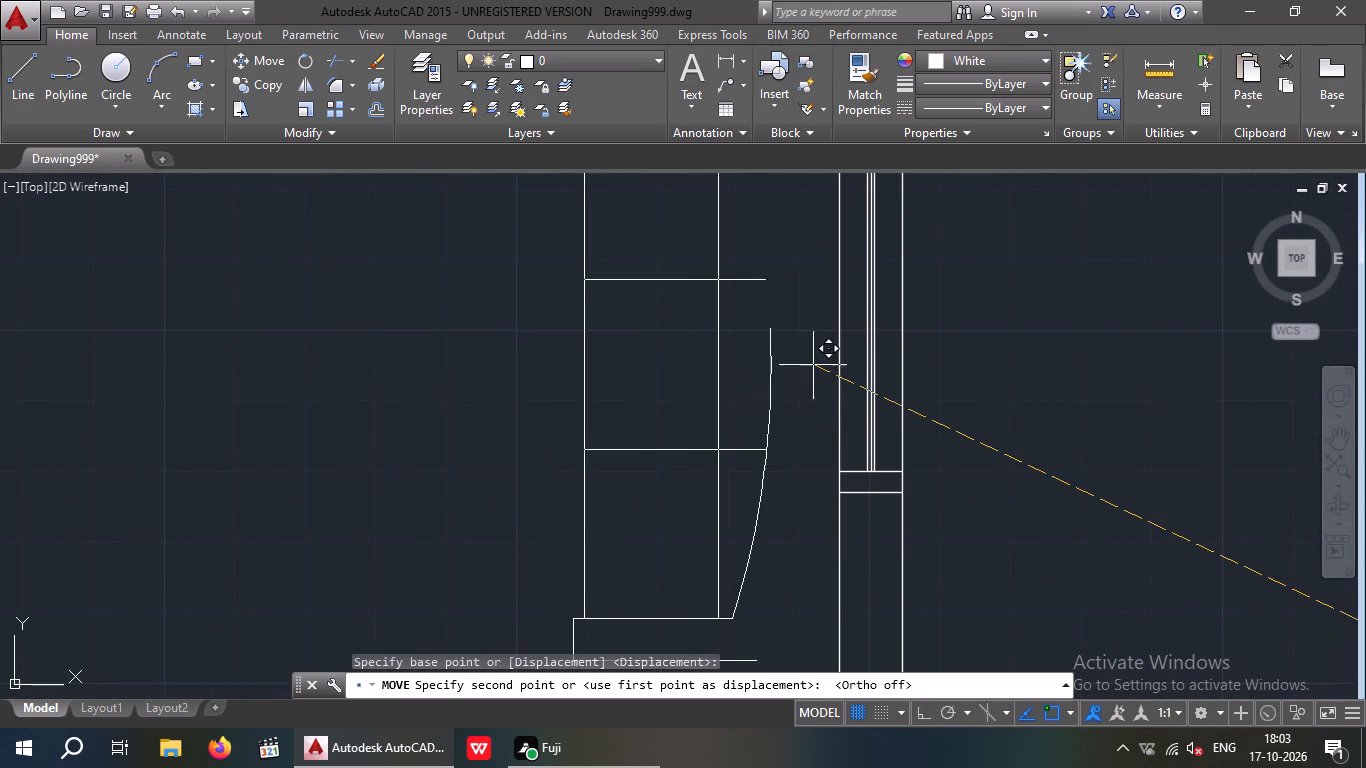
{"action": "left_click", "coordinate": [796, 332]}
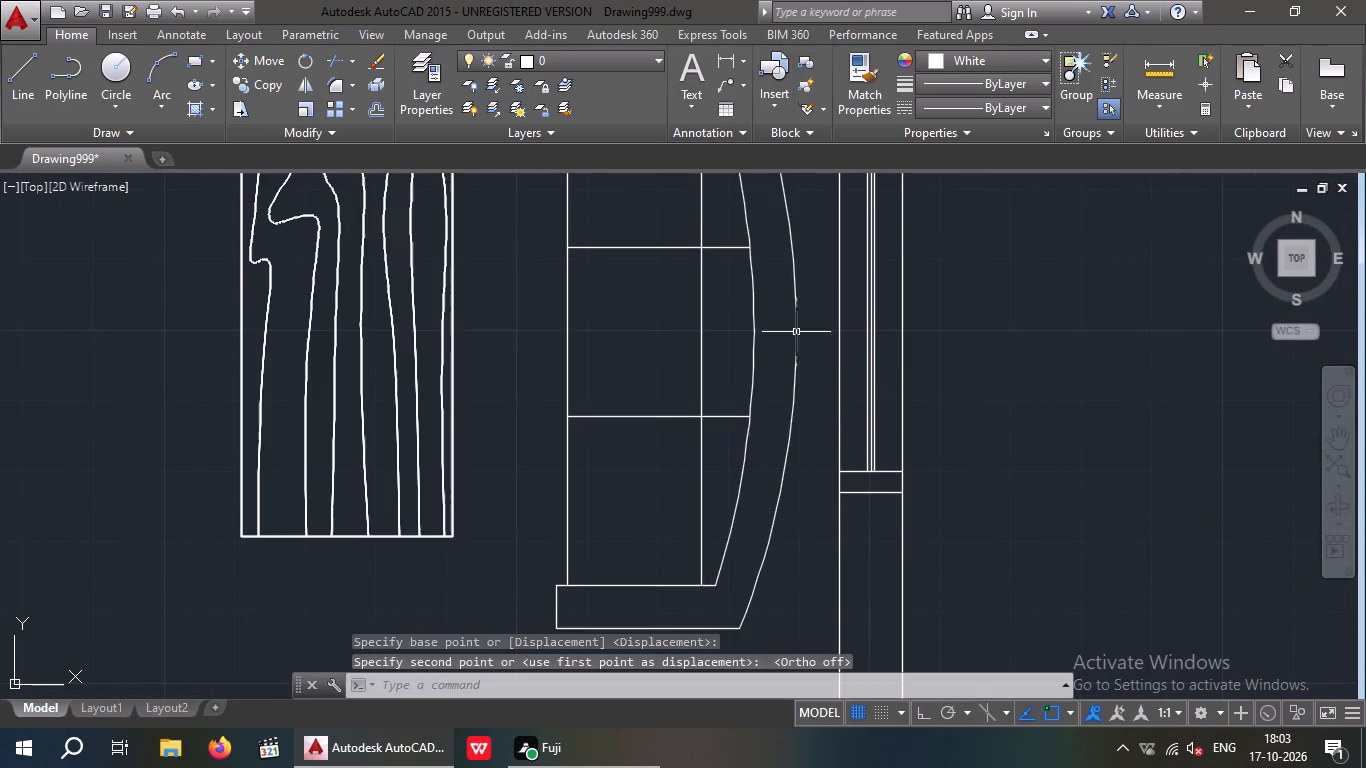
{"action": "scroll", "coordinate": [788, 346], "scroll_direction": "down", "scroll_amount": 2}
{"action": "key", "text": "Escape"}
{"action": "scroll", "coordinate": [961, 385], "scroll_direction": "down", "scroll_amount": 3}
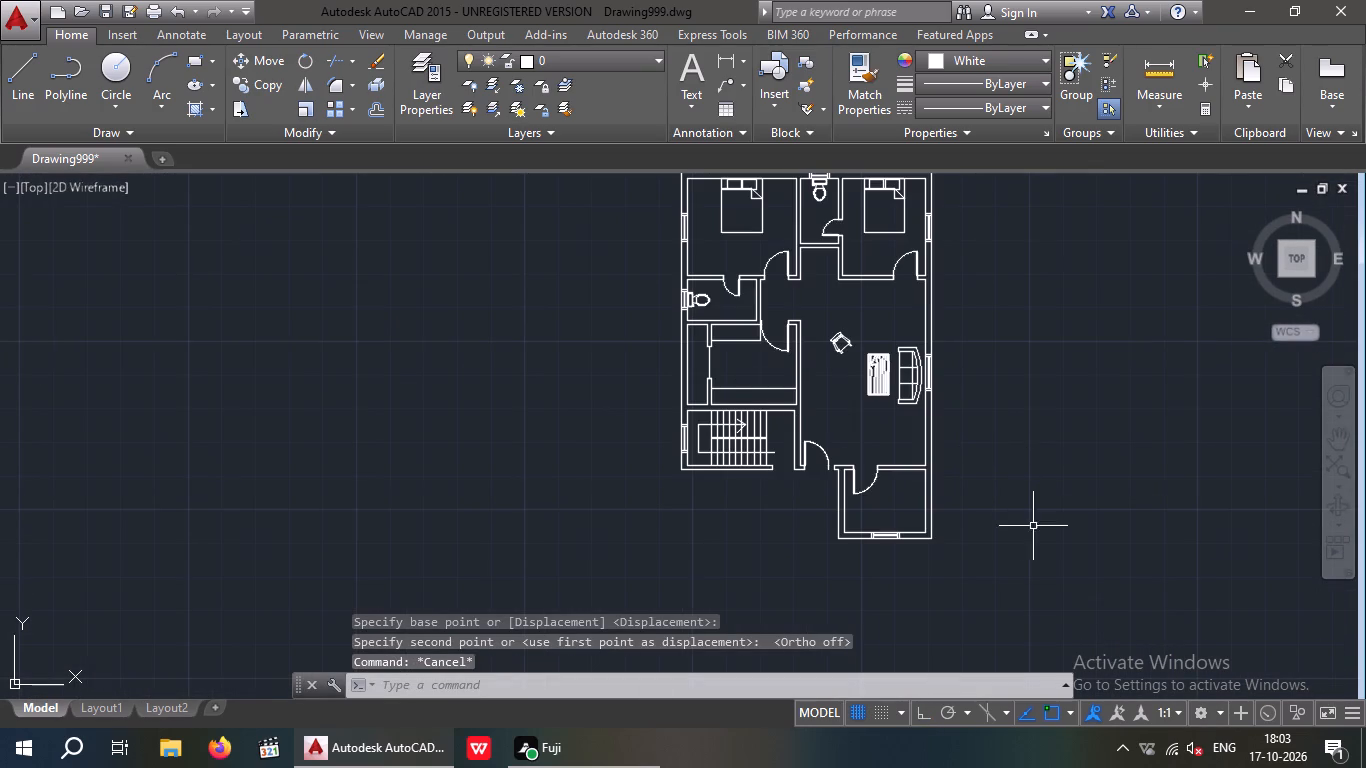
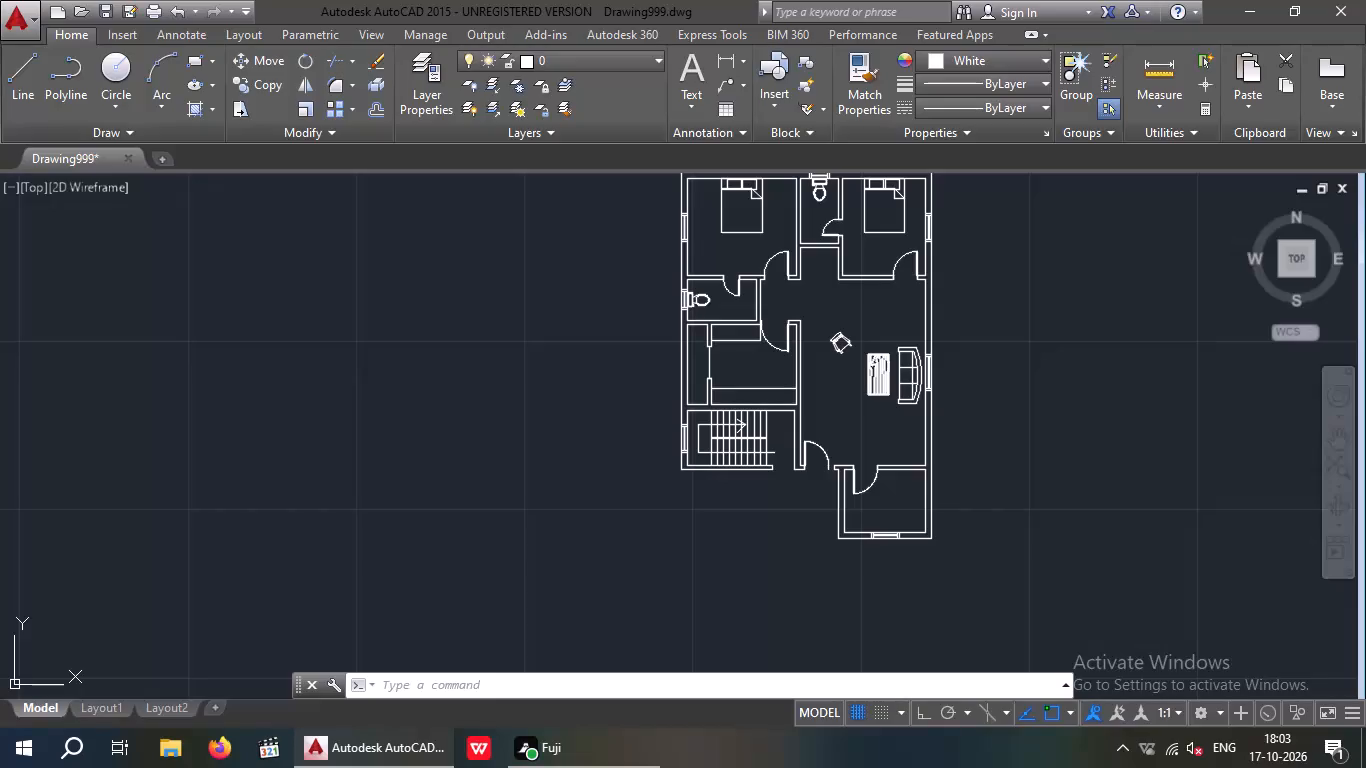
Copy the BEDROOM 13'10"X12' label from the reference floor plan into both bedrooms of the new furnished plan, below the beds.
{"action": "scroll", "coordinate": [439, 482], "scroll_direction": "down", "scroll_amount": 3}
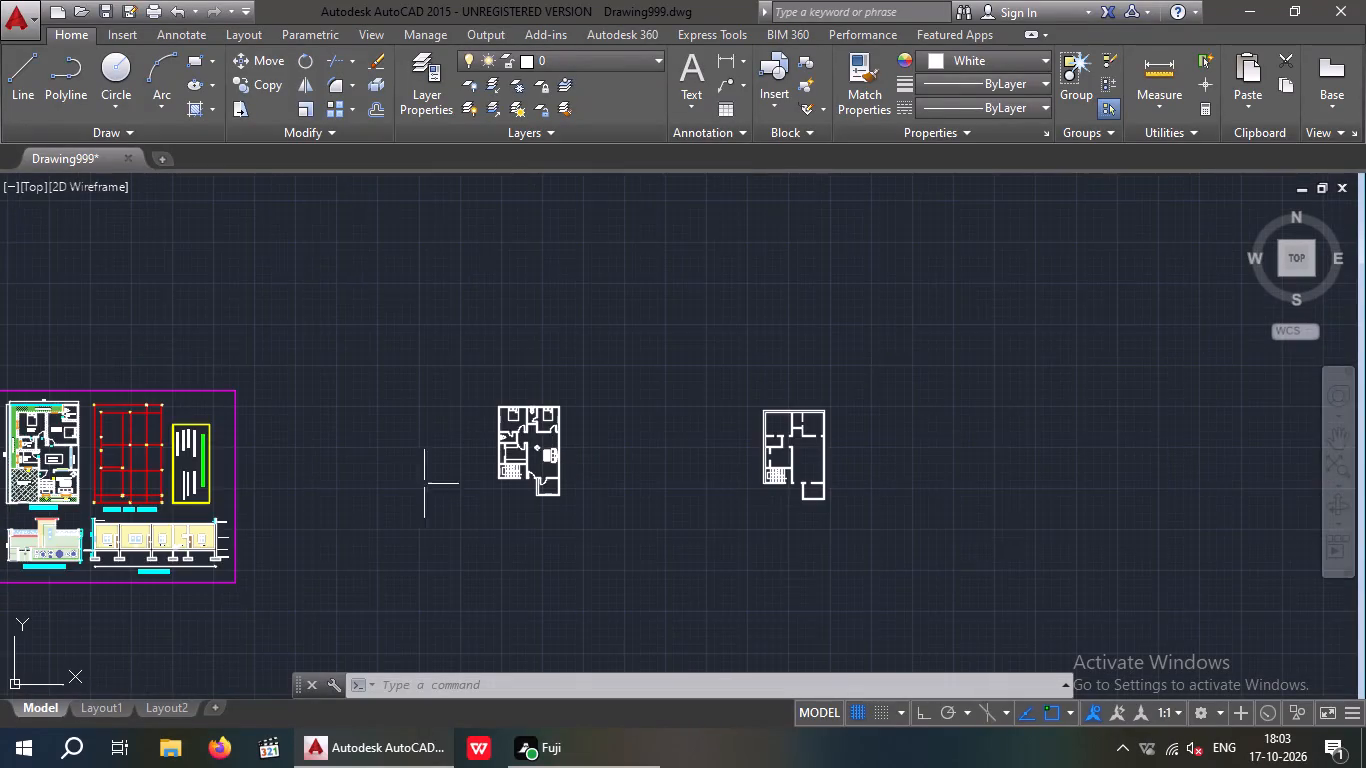
{"action": "scroll", "coordinate": [112, 457], "scroll_direction": "up", "scroll_amount": 3}
{"action": "middle_click_drag", "start_coordinate": [428, 506], "coordinate": [1024, 436]}
{"action": "scroll", "coordinate": [1066, 420], "scroll_direction": "down", "scroll_amount": 1}
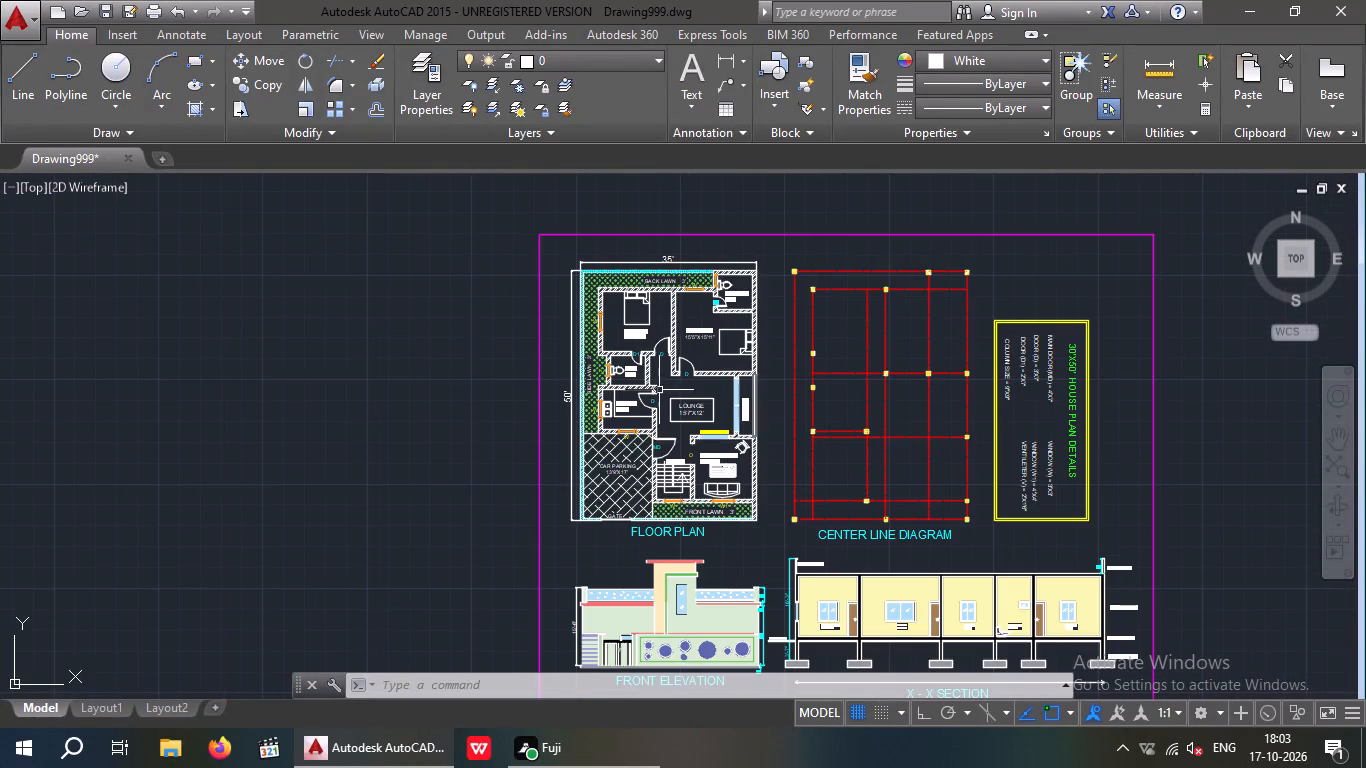
{"action": "scroll", "coordinate": [627, 355], "scroll_direction": "up", "scroll_amount": 2}
{"action": "left_click", "coordinate": [639, 305]}
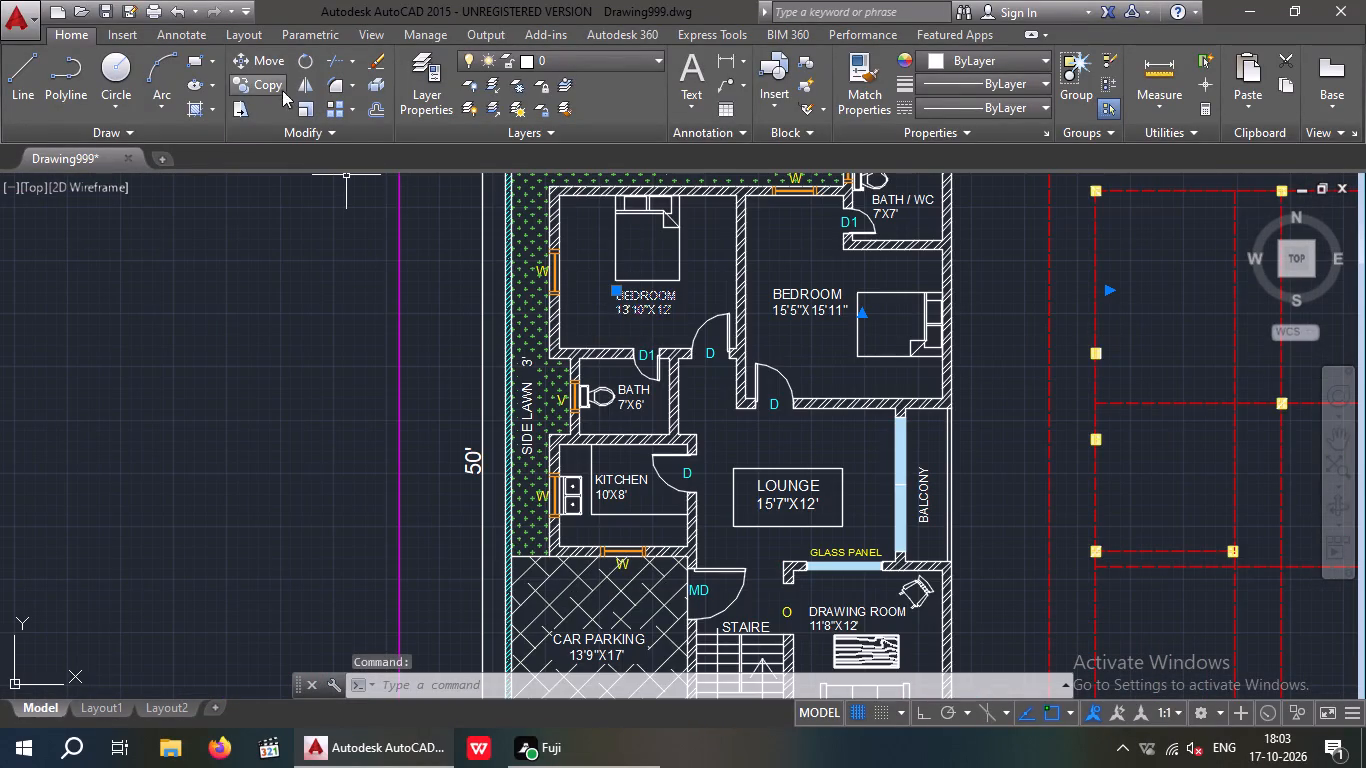
{"action": "left_click", "coordinate": [264, 77]}
{"action": "left_click", "coordinate": [622, 317]}
{"action": "scroll", "coordinate": [818, 319], "scroll_direction": "down", "scroll_amount": 2}
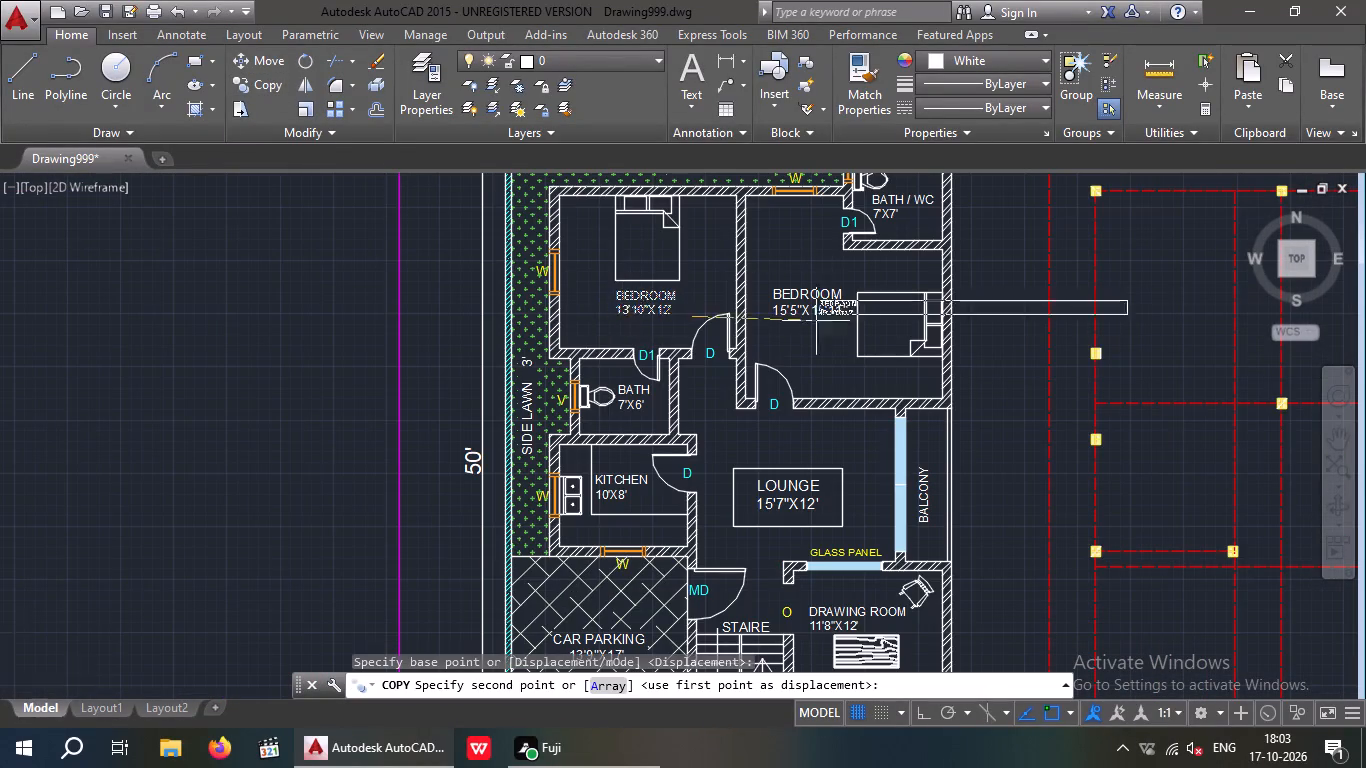
{"action": "scroll", "coordinate": [814, 325], "scroll_direction": "down", "scroll_amount": 2}
{"action": "middle_click_drag", "start_coordinate": [830, 383], "coordinate": [320, 442]}
{"action": "scroll", "coordinate": [780, 407], "scroll_direction": "up", "scroll_amount": 4}
{"action": "scroll", "coordinate": [520, 256], "scroll_direction": "up", "scroll_amount": 1}
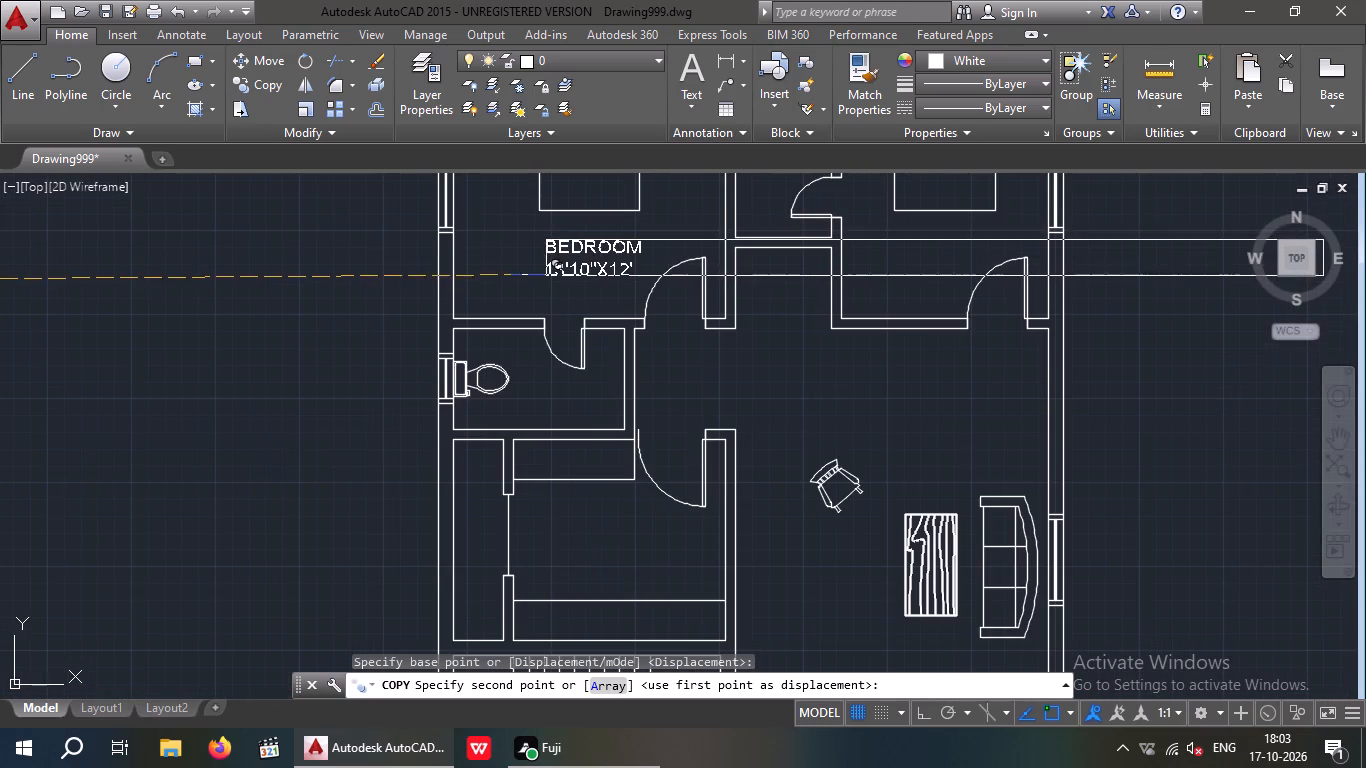
{"action": "left_click", "coordinate": [532, 269]}
{"action": "left_click", "coordinate": [894, 268]}
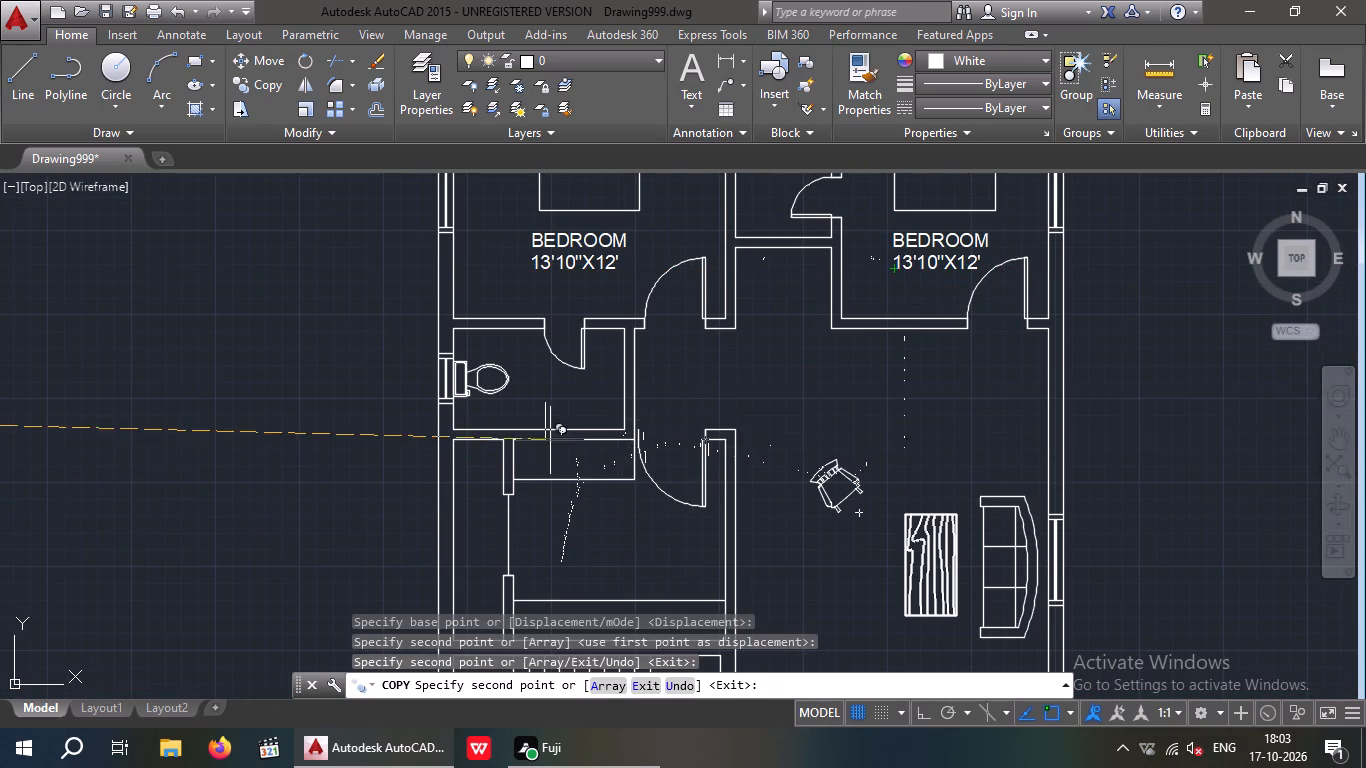
{"action": "key", "text": "Escape"}
Copy the KITCHEN 10'X8' label from the reference floor plan into the middle of the new plan's kitchen.
{"action": "scroll", "coordinate": [767, 355], "scroll_direction": "down", "scroll_amount": 2}
{"action": "middle_click_drag", "start_coordinate": [453, 416], "coordinate": [617, 359]}
{"action": "scroll", "coordinate": [498, 410], "scroll_direction": "down", "scroll_amount": 1}
{"action": "scroll", "coordinate": [649, 356], "scroll_direction": "down", "scroll_amount": 1}
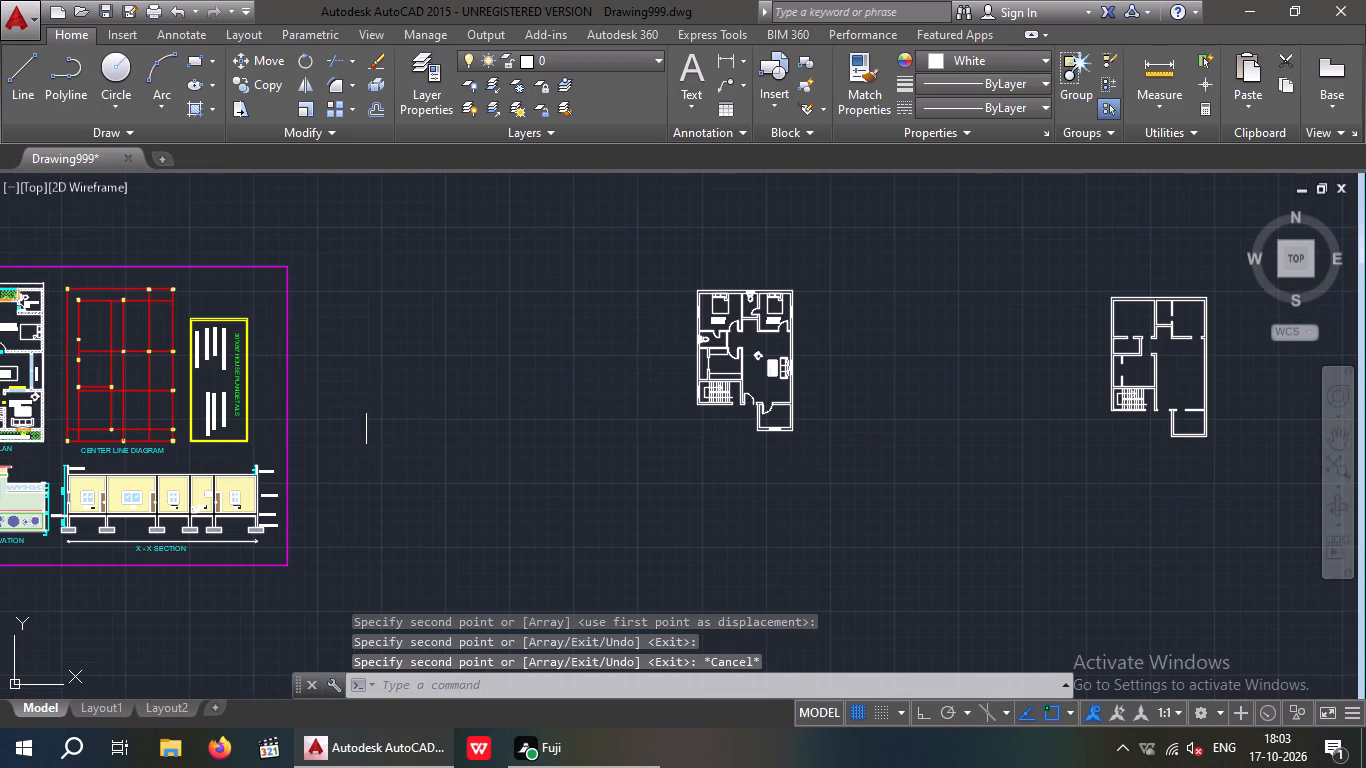
{"action": "middle_click_drag", "start_coordinate": [252, 373], "coordinate": [829, 303]}
{"action": "scroll", "coordinate": [599, 253], "scroll_direction": "up", "scroll_amount": 3}
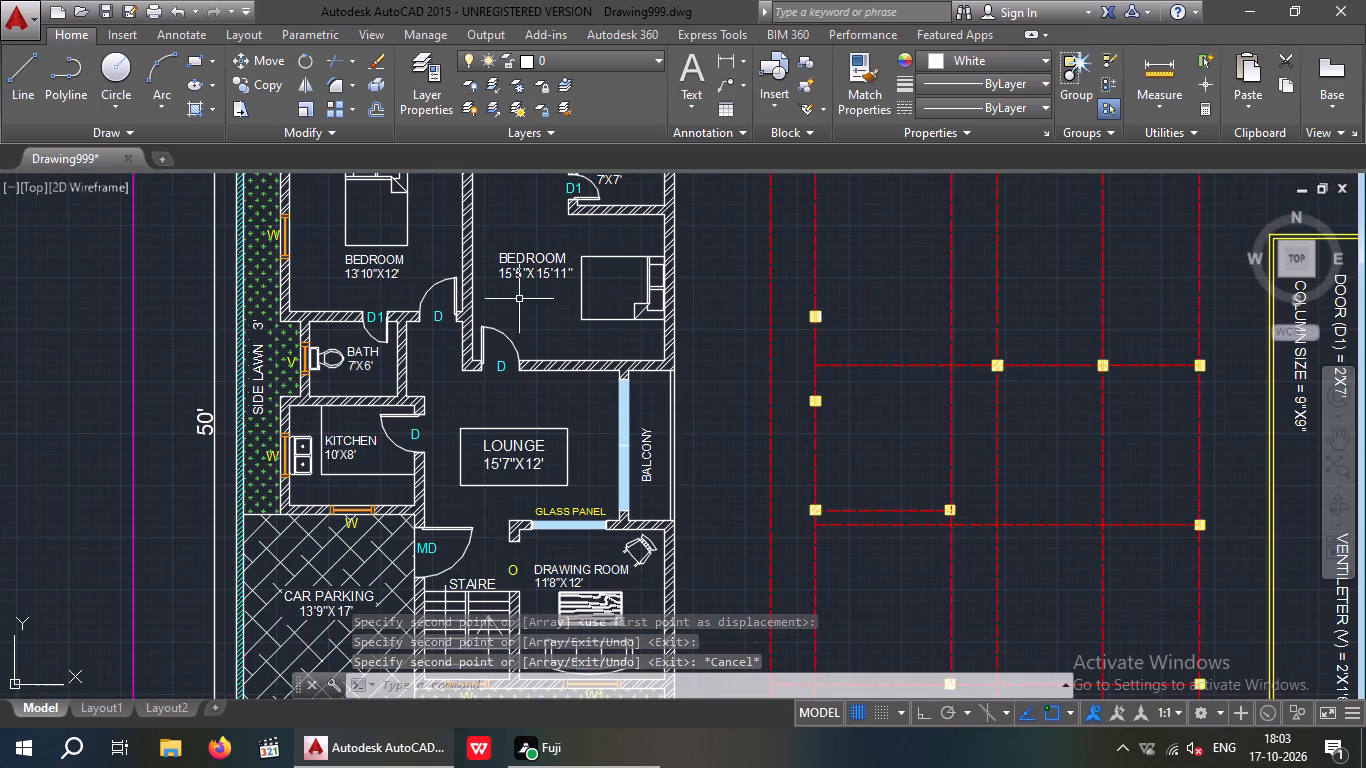
{"action": "scroll", "coordinate": [361, 458], "scroll_direction": "up", "scroll_amount": 2}
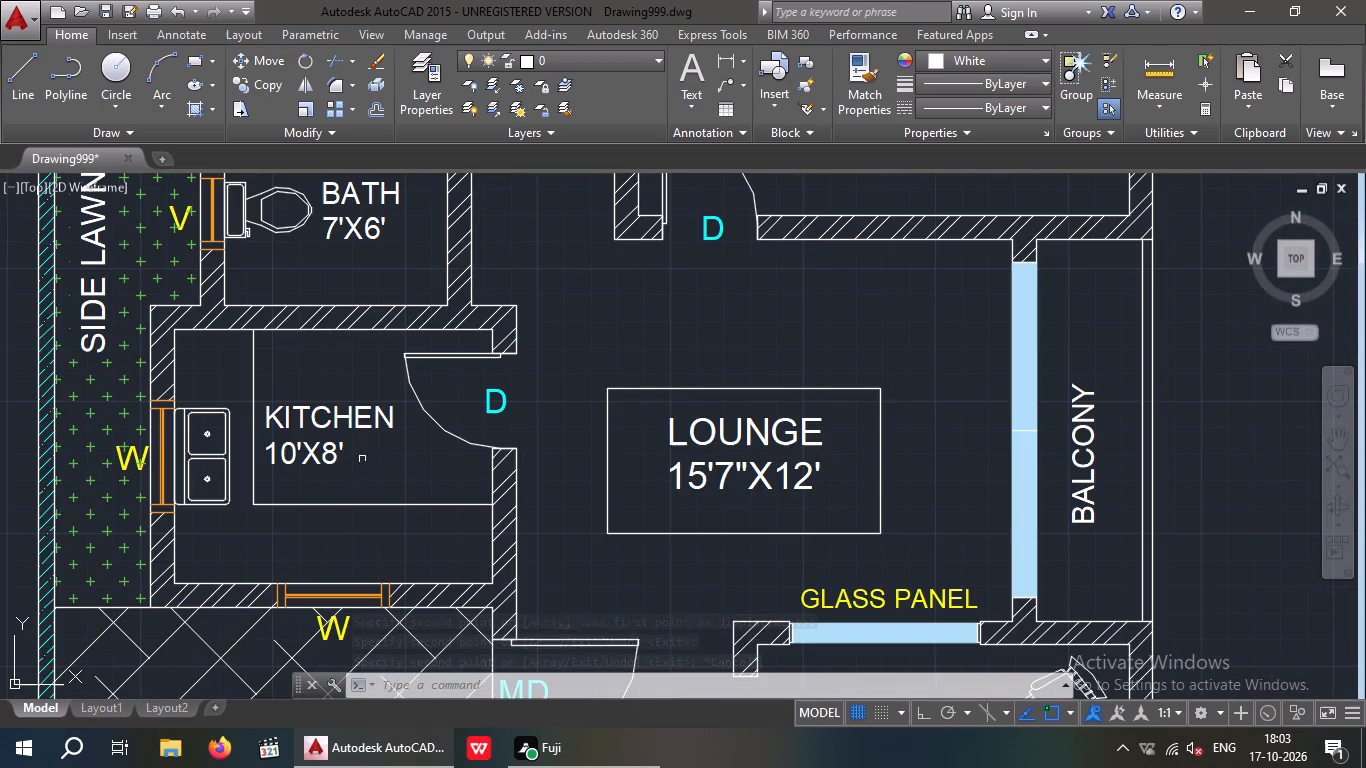
{"action": "left_click", "coordinate": [362, 460]}
{"action": "left_click", "coordinate": [293, 420]}
{"action": "key", "text": "Escape"}
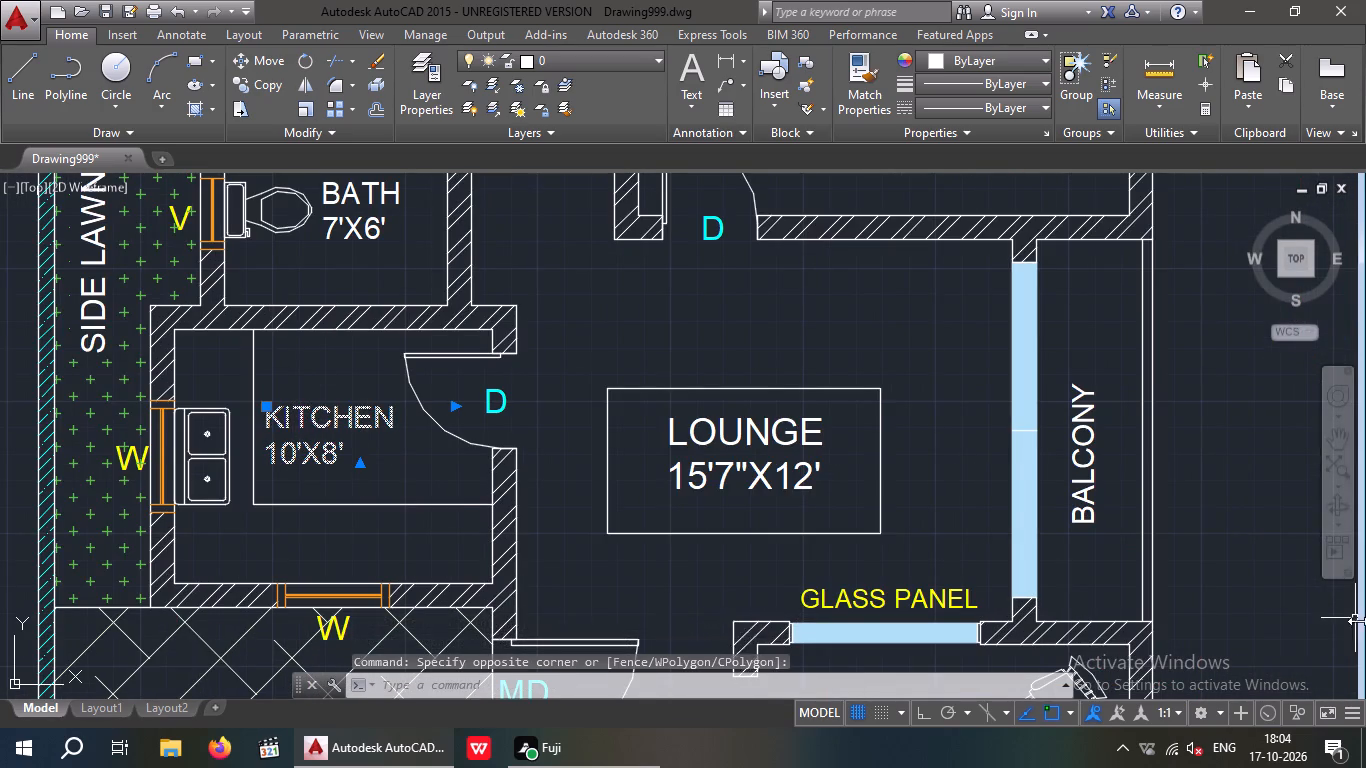
{"action": "left_click", "coordinate": [336, 418]}
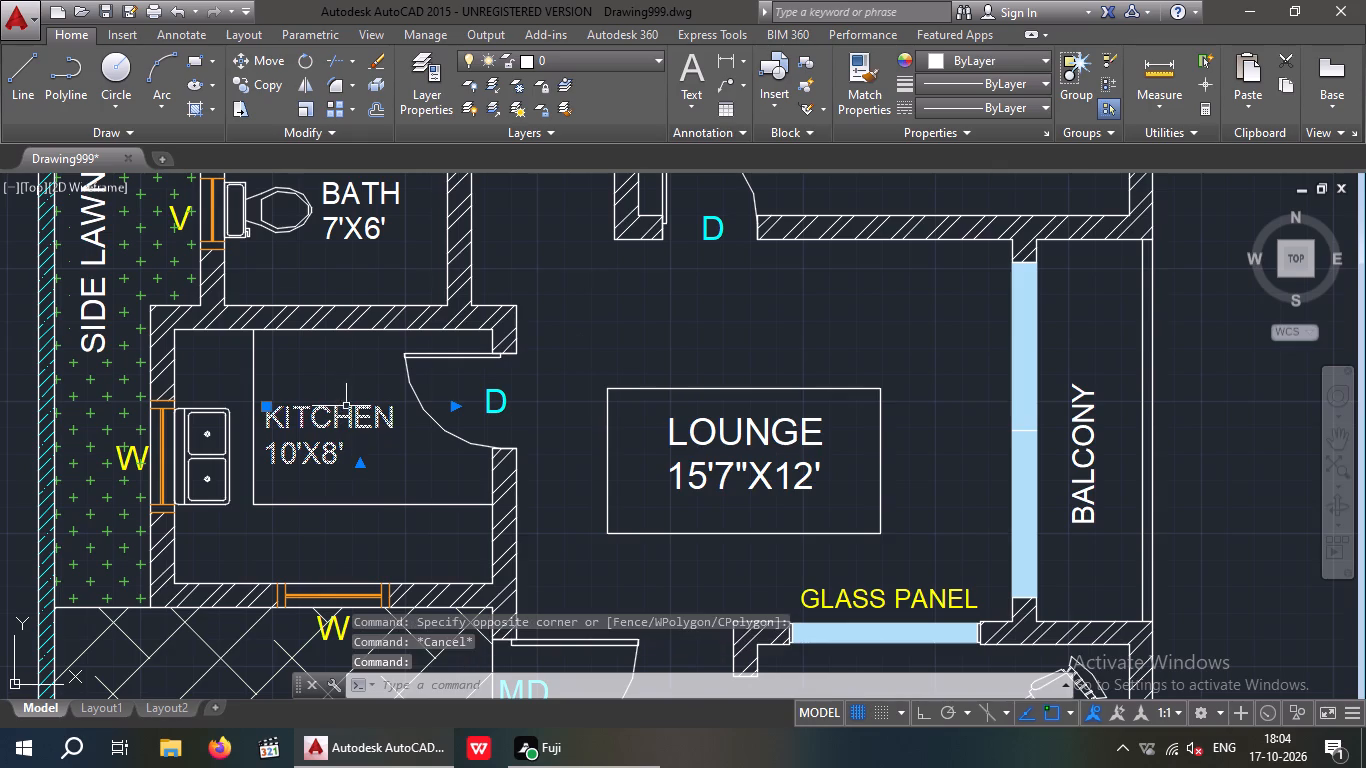
{"action": "scroll", "coordinate": [1365, 658], "scroll_direction": "up", "scroll_amount": 1}
{"action": "left_click", "coordinate": [256, 78]}
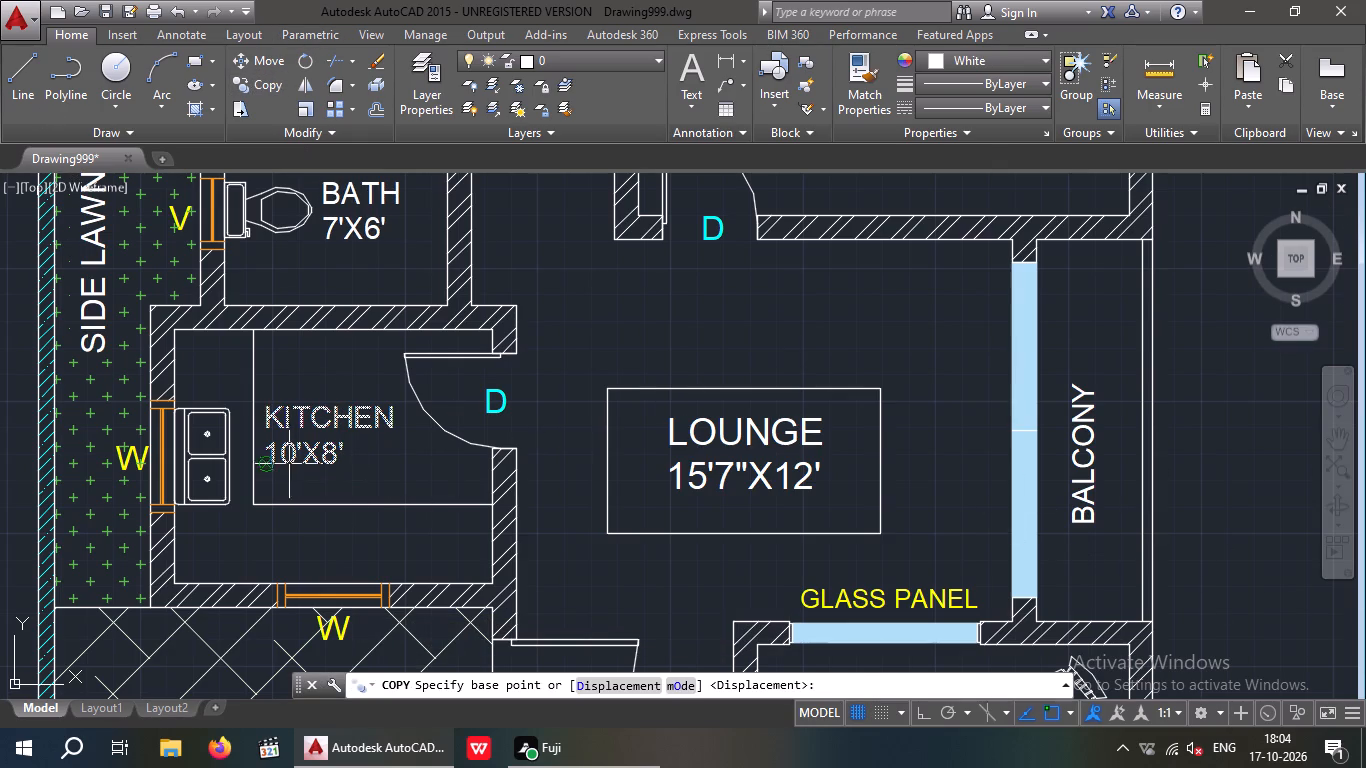
{"action": "left_click", "coordinate": [288, 453]}
{"action": "scroll", "coordinate": [307, 455], "scroll_direction": "down", "scroll_amount": 4}
{"action": "scroll", "coordinate": [742, 470], "scroll_direction": "down", "scroll_amount": 2}
{"action": "middle_click_drag", "start_coordinate": [745, 470], "coordinate": [177, 561]}
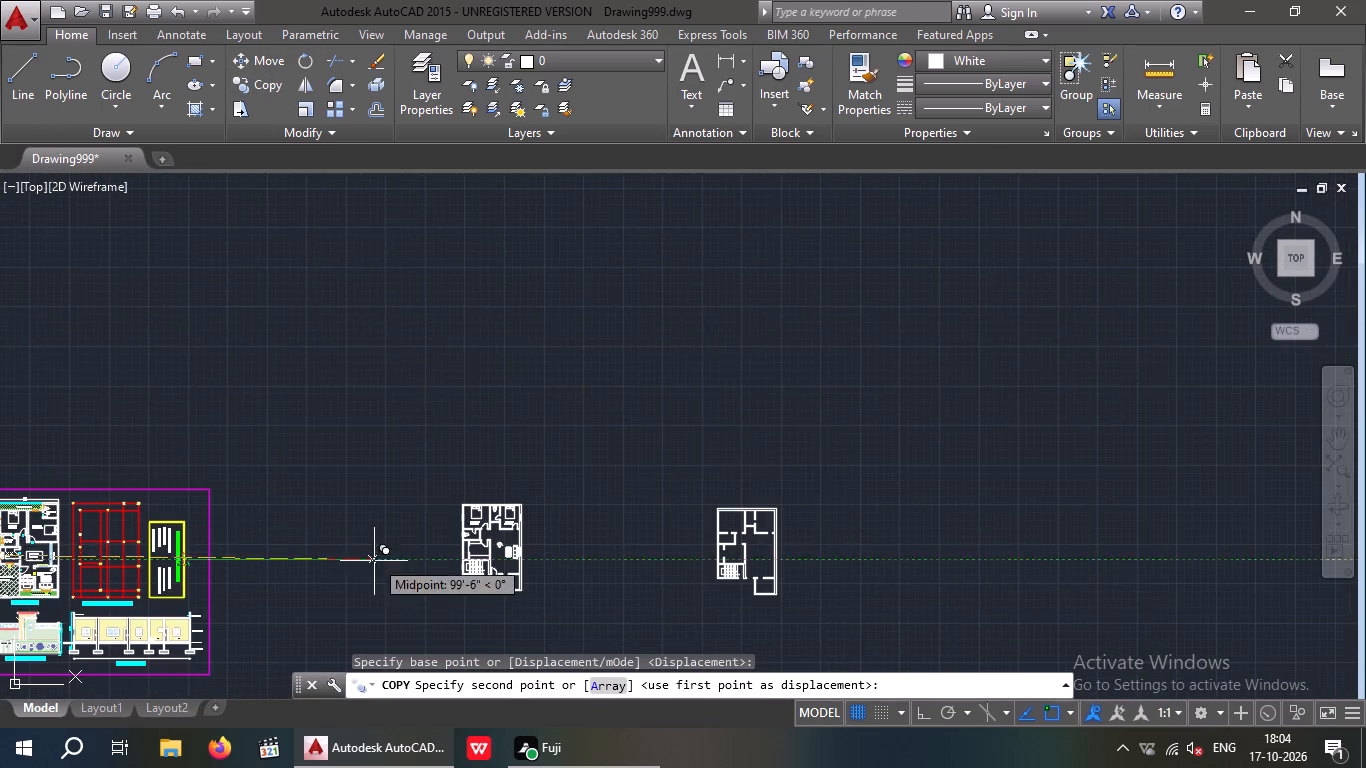
{"action": "scroll", "coordinate": [395, 571], "scroll_direction": "up", "scroll_amount": 4}
{"action": "scroll", "coordinate": [870, 466], "scroll_direction": "up", "scroll_amount": 2}
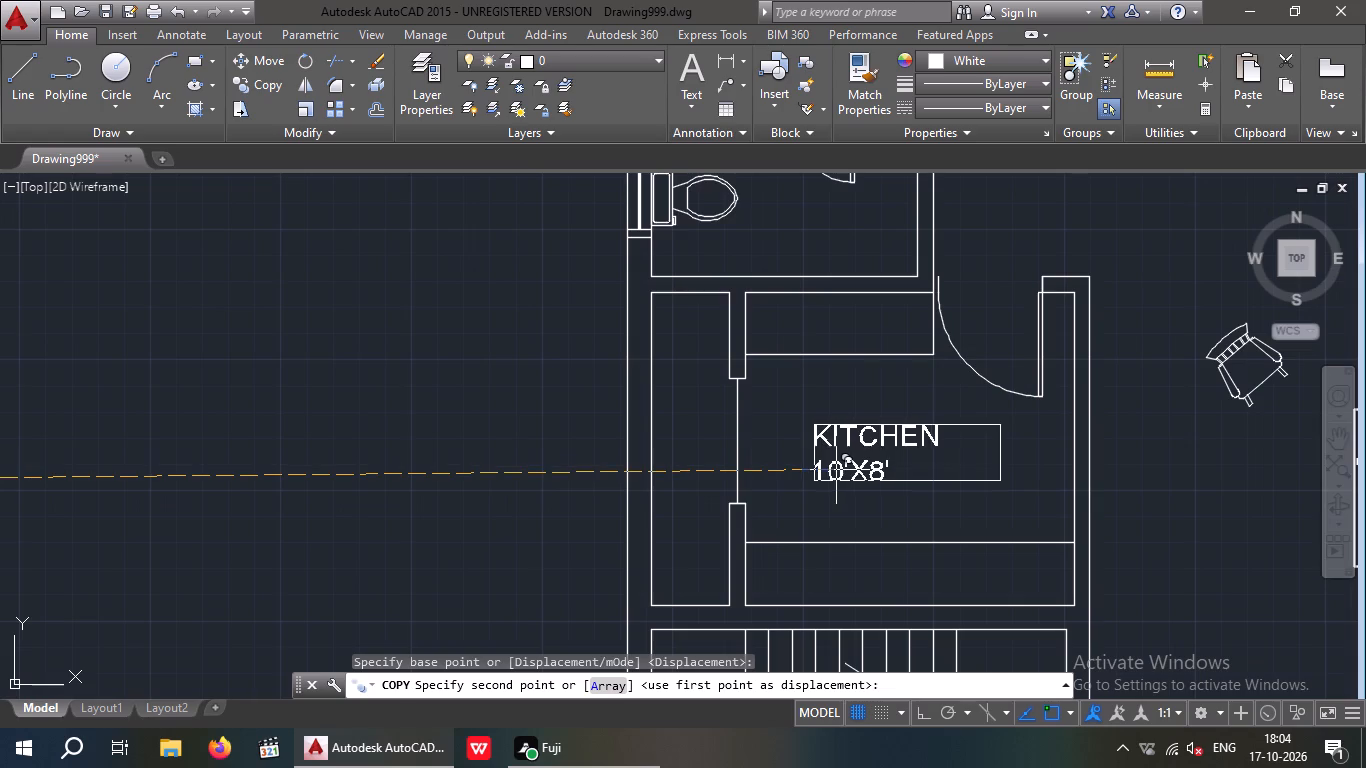
{"action": "left_click", "coordinate": [836, 470]}
{"action": "scroll", "coordinate": [839, 473], "scroll_direction": "down", "scroll_amount": 2}
{"action": "key", "text": "Escape"}
Copy the BATH / WC 7'X7' label from the reference floor plan into both bathrooms of the new plan.
{"action": "scroll", "coordinate": [269, 466], "scroll_direction": "down", "scroll_amount": 1}
{"action": "middle_click_drag", "start_coordinate": [269, 465], "coordinate": [412, 473]}
{"action": "scroll", "coordinate": [413, 479], "scroll_direction": "down", "scroll_amount": 3}
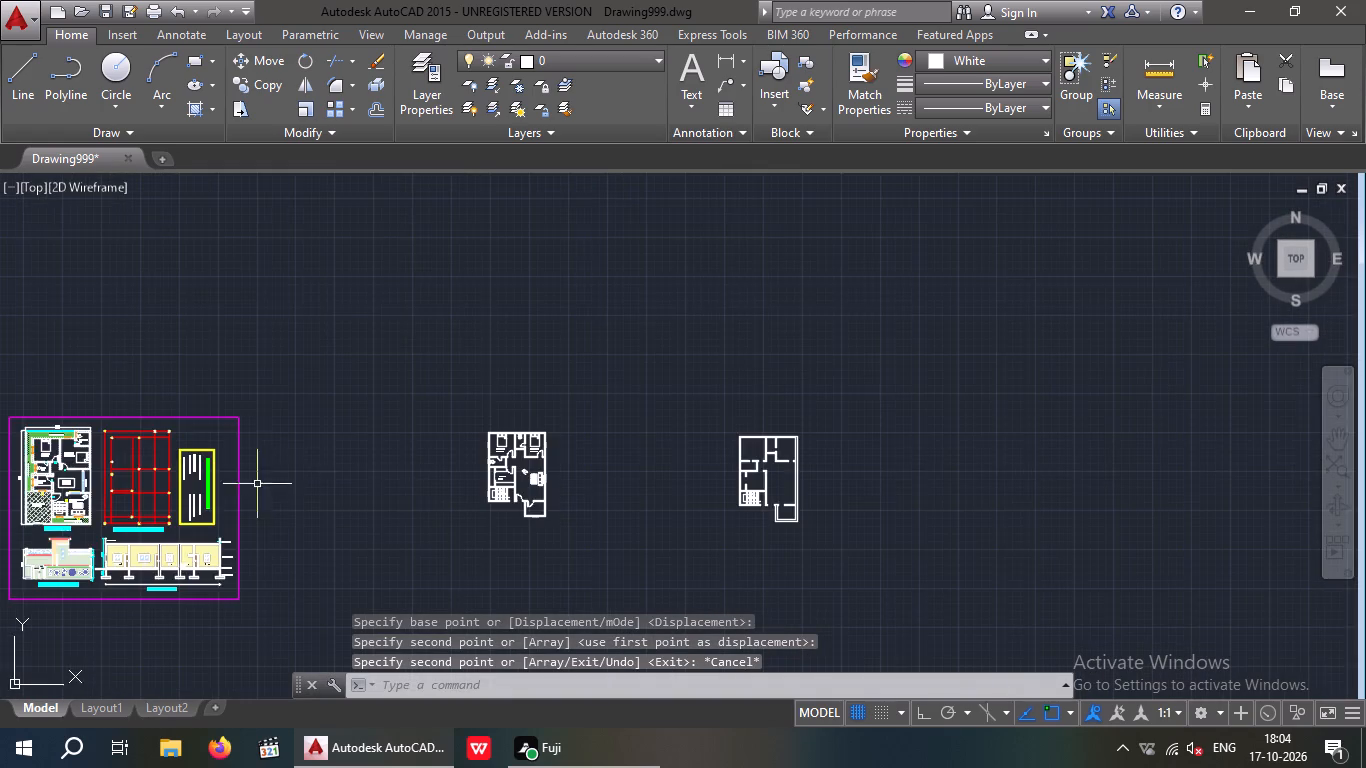
{"action": "middle_click_drag", "start_coordinate": [268, 482], "coordinate": [510, 475]}
{"action": "scroll", "coordinate": [249, 433], "scroll_direction": "up", "scroll_amount": 5}
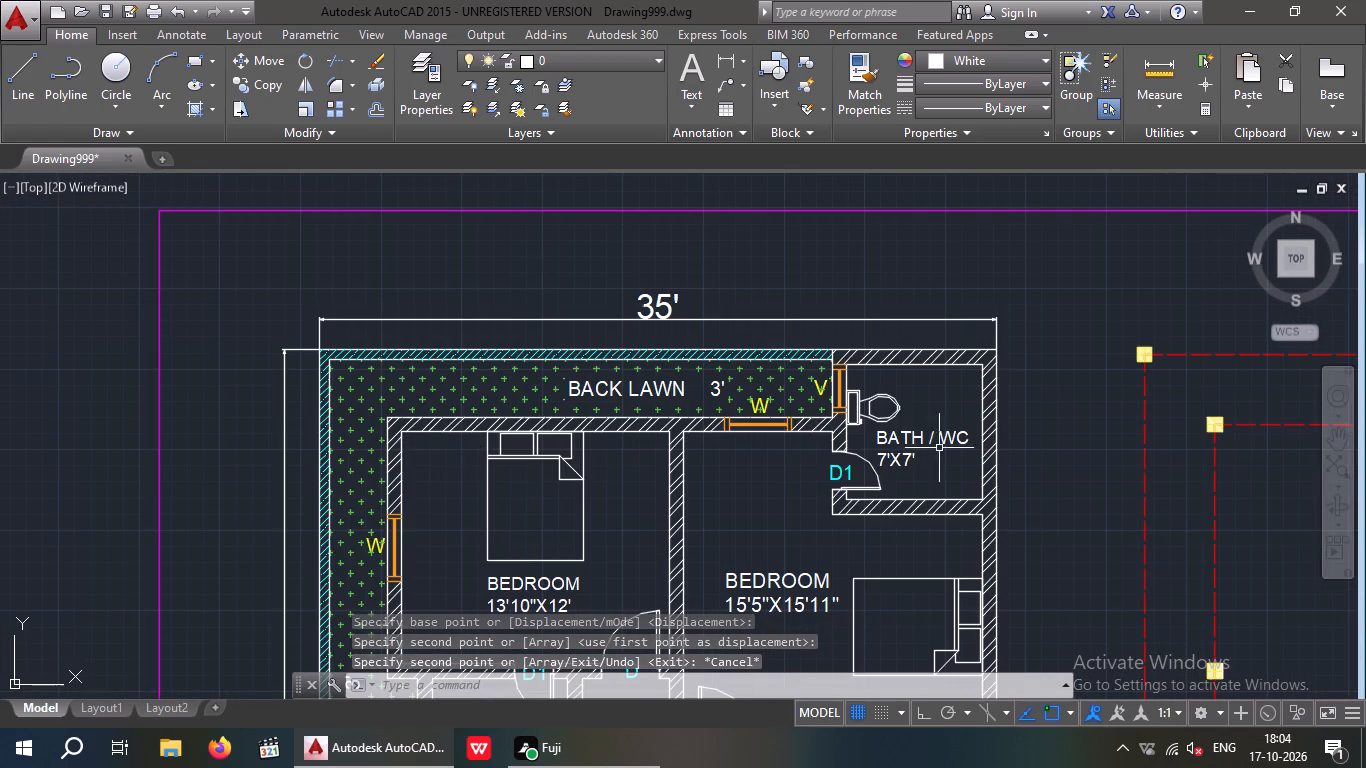
{"action": "left_click", "coordinate": [912, 437]}
{"action": "left_click", "coordinate": [243, 77]}
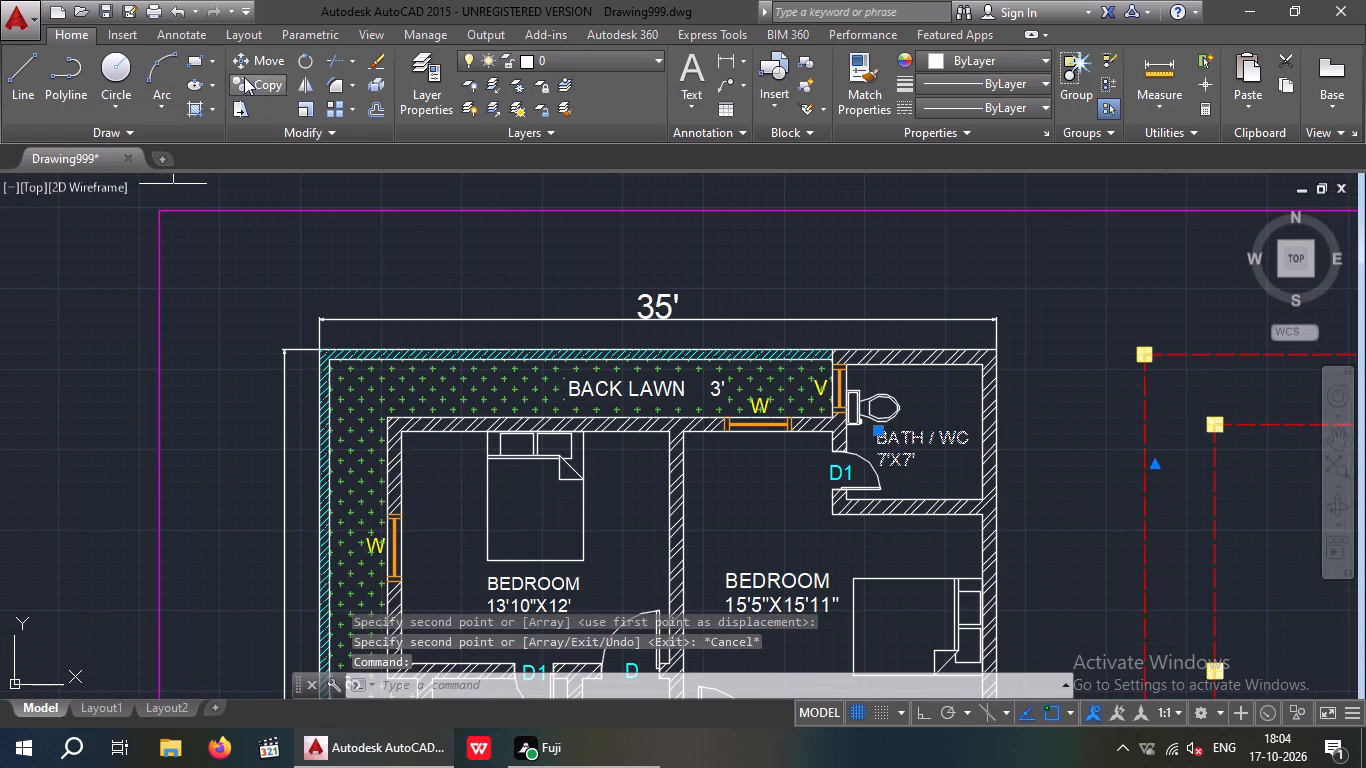
{"action": "left_click_drag", "start_coordinate": [893, 450], "coordinate": [882, 447]}
{"action": "scroll", "coordinate": [758, 438], "scroll_direction": "down", "scroll_amount": 3}
{"action": "middle_click_drag", "start_coordinate": [666, 449], "coordinate": [0, 422]}
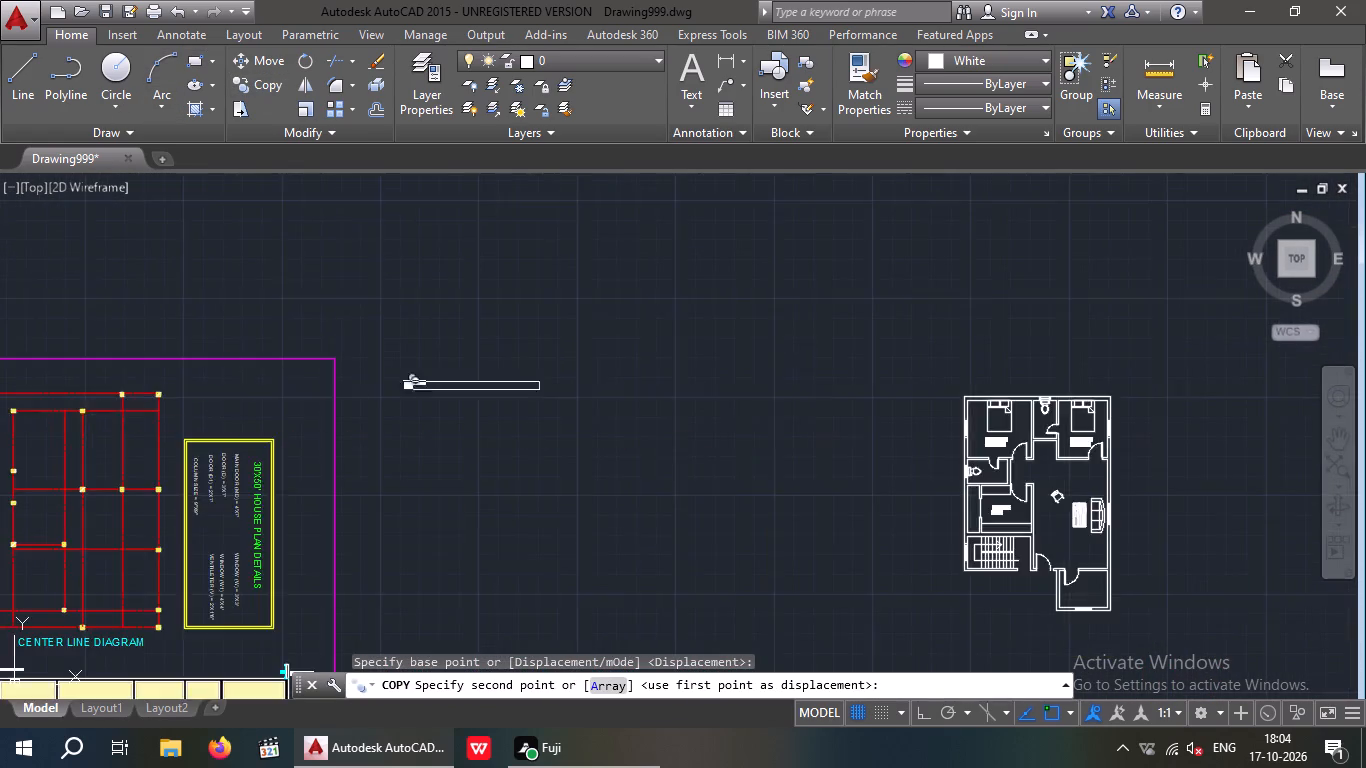
{"action": "scroll", "coordinate": [470, 388], "scroll_direction": "down", "scroll_amount": 2}
{"action": "scroll", "coordinate": [652, 431], "scroll_direction": "up", "scroll_amount": 4}
{"action": "scroll", "coordinate": [863, 434], "scroll_direction": "up", "scroll_amount": 3}
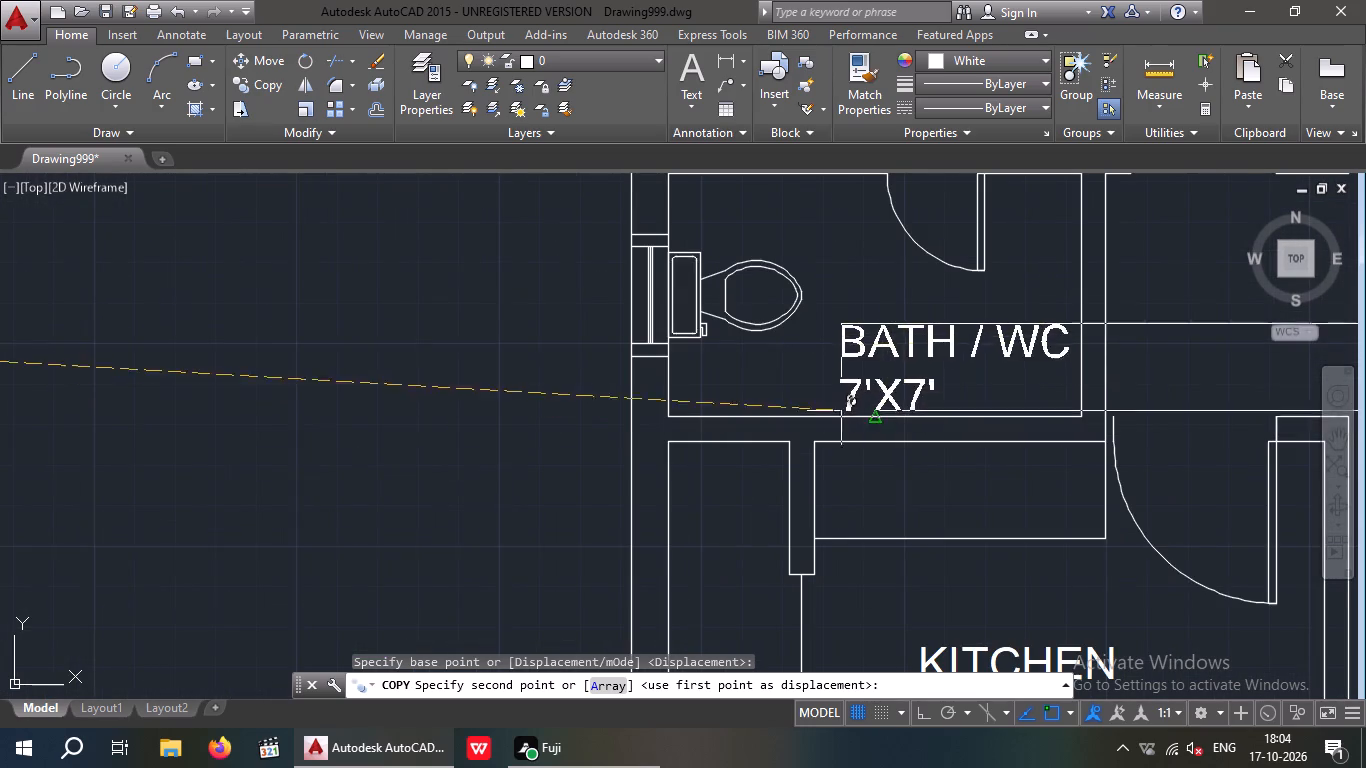
{"action": "left_click", "coordinate": [827, 382]}
{"action": "scroll", "coordinate": [833, 392], "scroll_direction": "down", "scroll_amount": 1}
{"action": "middle_click_drag", "start_coordinate": [832, 393], "coordinate": [403, 623]}
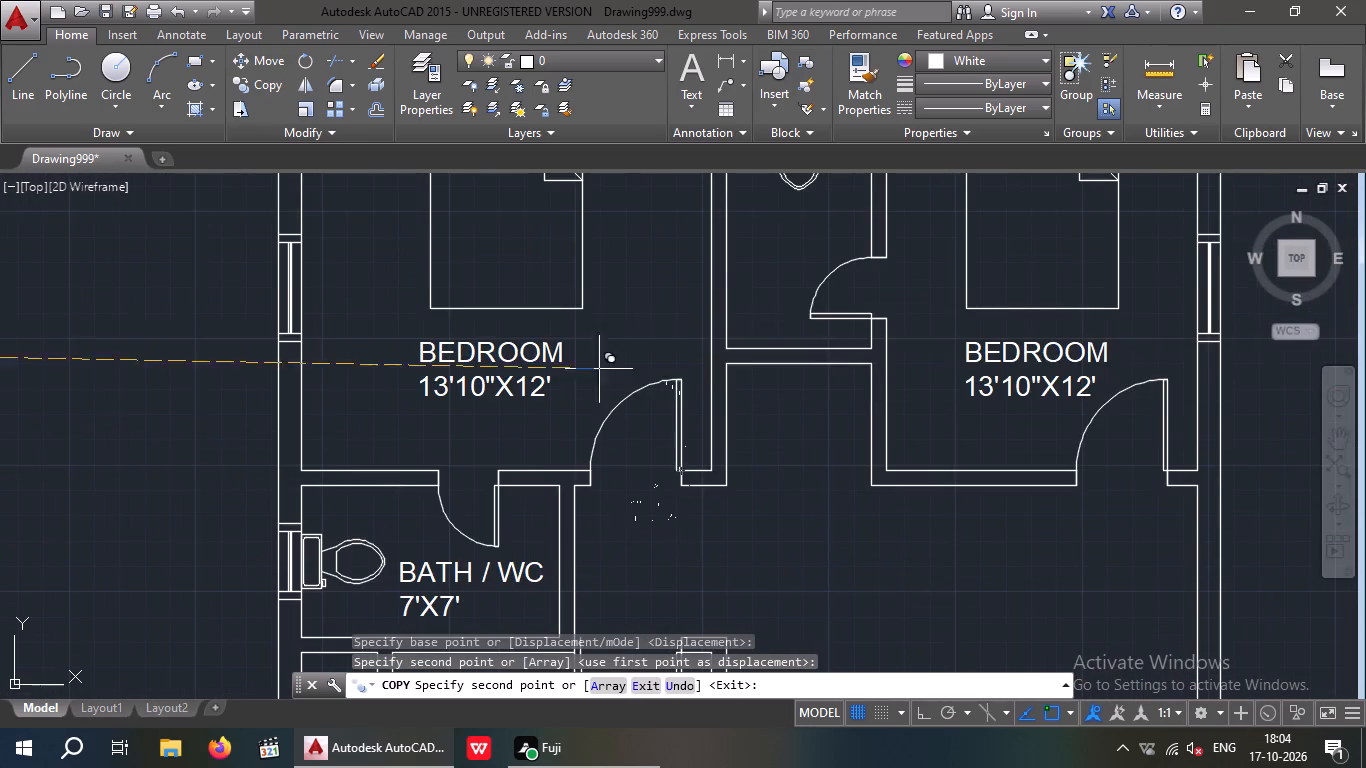
{"action": "middle_click_drag", "start_coordinate": [721, 340], "coordinate": [652, 454]}
{"action": "scroll", "coordinate": [669, 413], "scroll_direction": "up", "scroll_amount": 2}
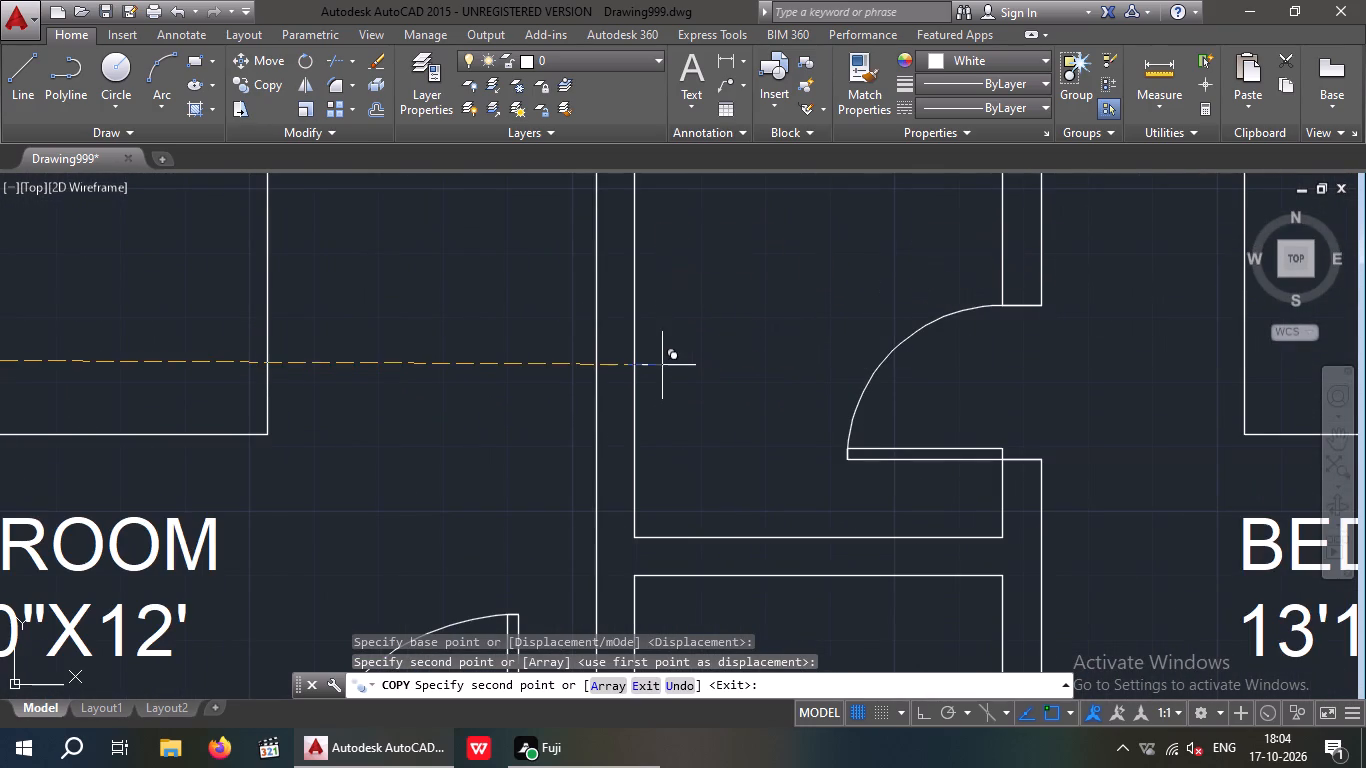
{"action": "left_click", "coordinate": [659, 354]}
{"action": "scroll", "coordinate": [664, 376], "scroll_direction": "down", "scroll_amount": 3}
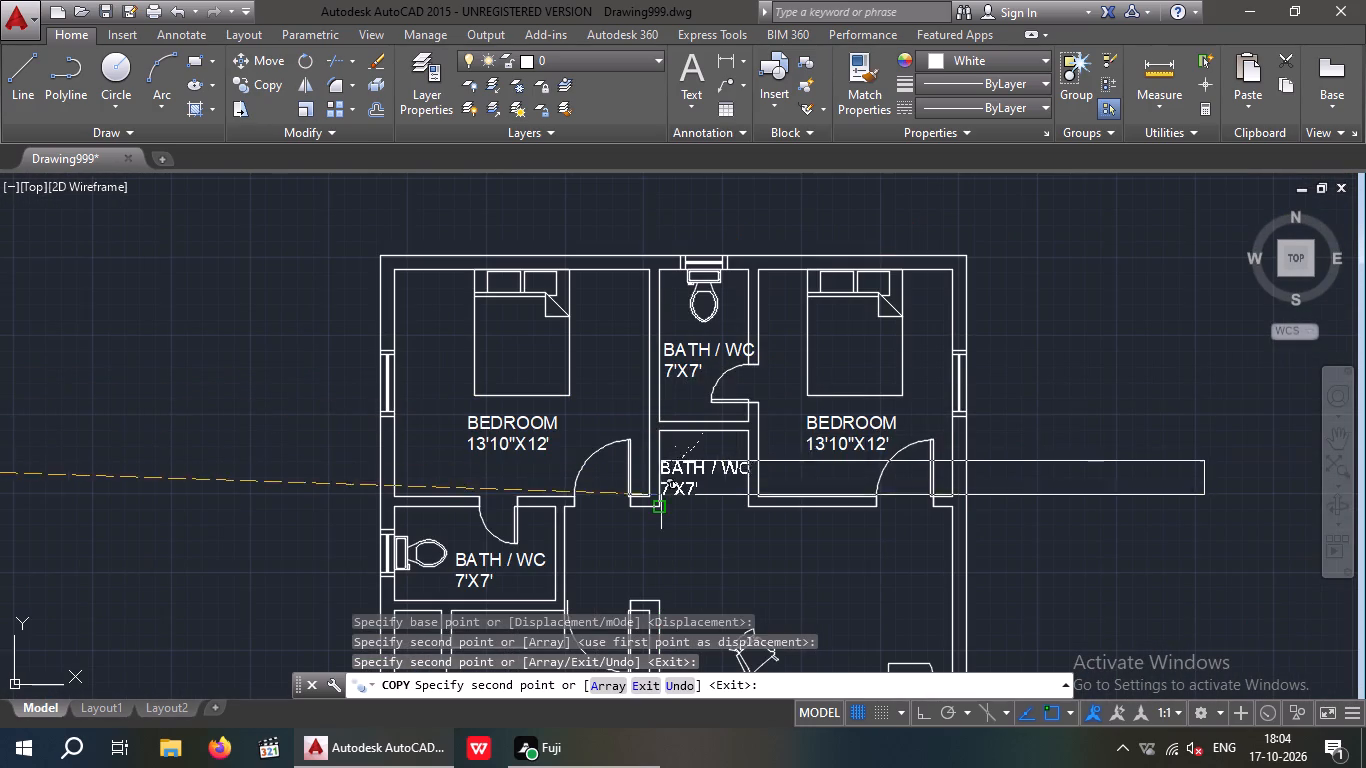
{"action": "middle_click_drag", "start_coordinate": [659, 495], "coordinate": [644, 423]}
{"action": "key", "text": "Escape"}
Copy the LOUNGE 15'7"X12' label from the reference floor plan into the new plan's living area, between the kitchen wall and table.
{"action": "middle_click_drag", "start_coordinate": [660, 468], "coordinate": [624, 357]}
{"action": "scroll", "coordinate": [635, 341], "scroll_direction": "down", "scroll_amount": 2}
{"action": "scroll", "coordinate": [625, 440], "scroll_direction": "up", "scroll_amount": 2}
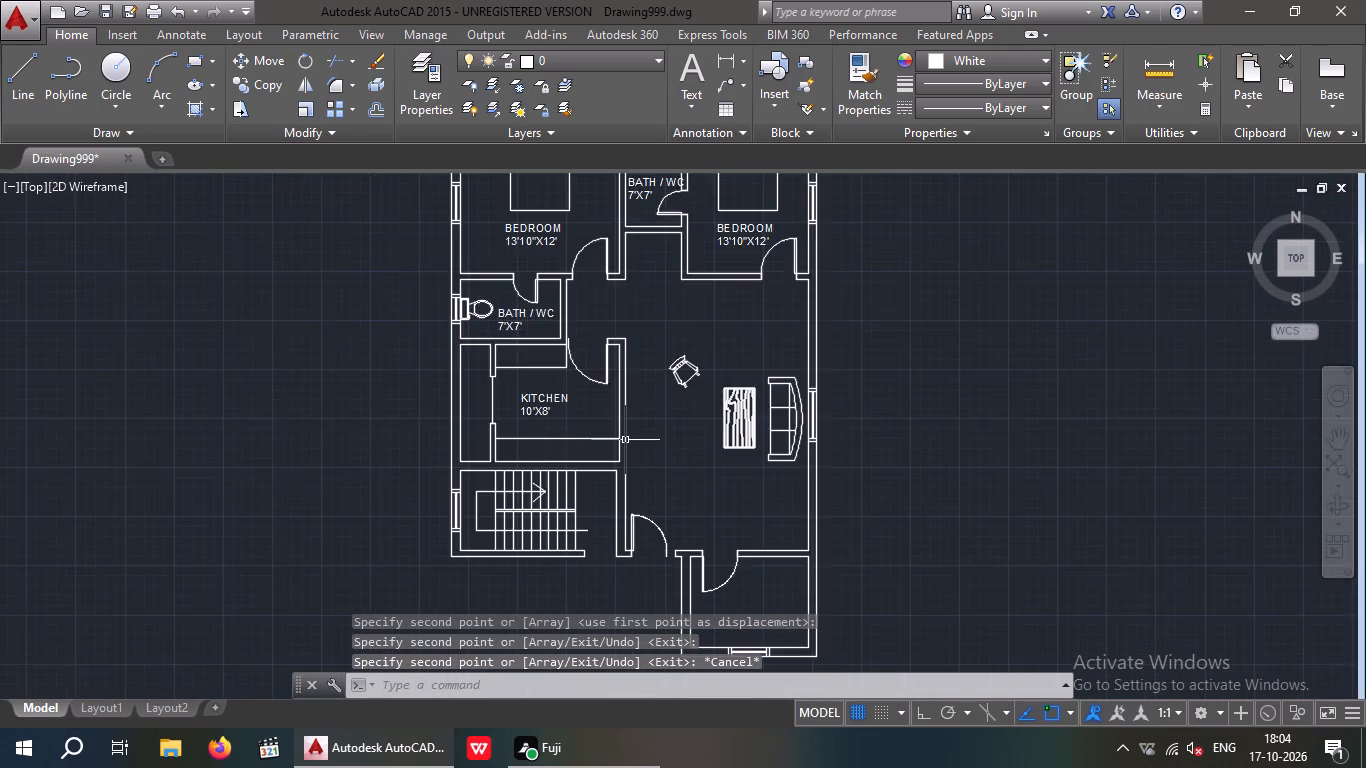
{"action": "scroll", "coordinate": [626, 440], "scroll_direction": "down", "scroll_amount": 2}
{"action": "scroll", "coordinate": [641, 456], "scroll_direction": "up", "scroll_amount": 2}
{"action": "scroll", "coordinate": [635, 455], "scroll_direction": "down", "scroll_amount": 4}
{"action": "middle_click_drag", "start_coordinate": [707, 455], "coordinate": [734, 455]}
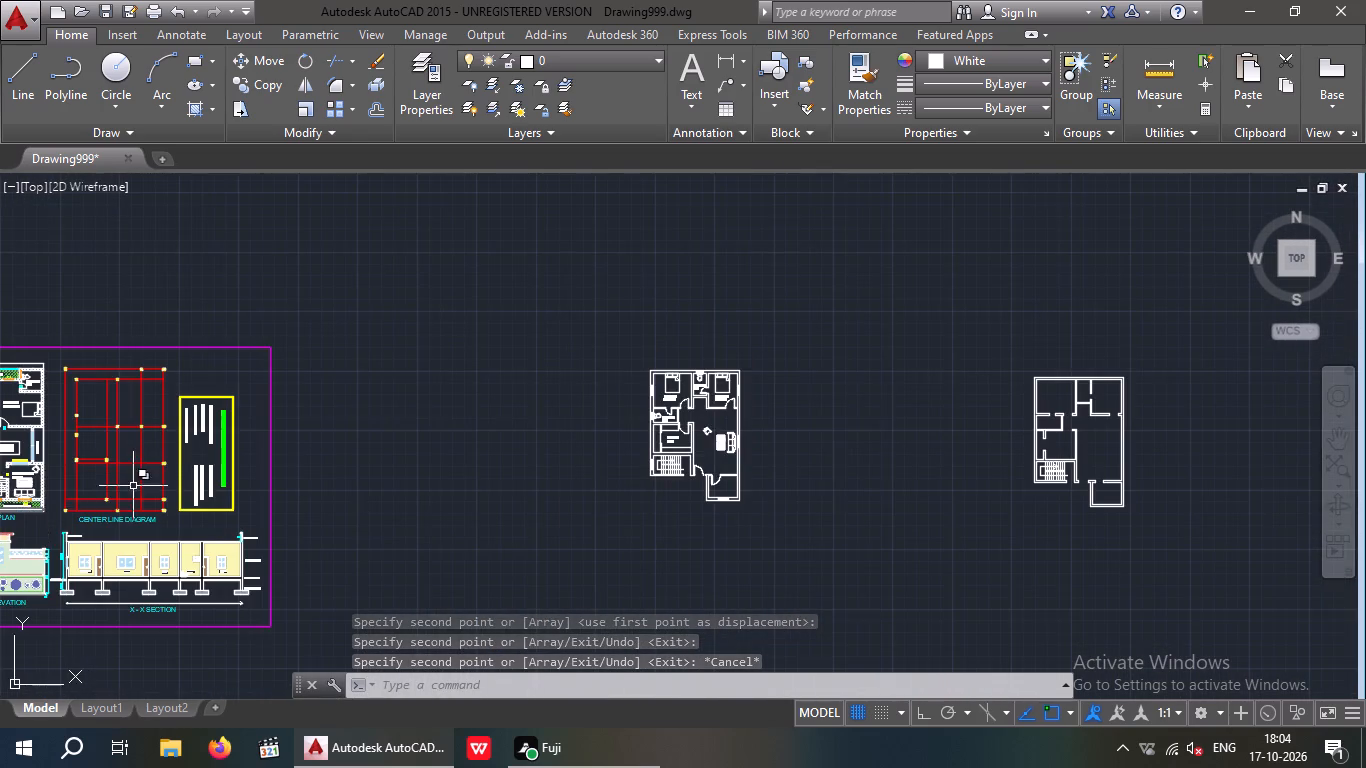
{"action": "middle_click_drag", "start_coordinate": [135, 484], "coordinate": [545, 484]}
{"action": "scroll", "coordinate": [395, 461], "scroll_direction": "up", "scroll_amount": 5}
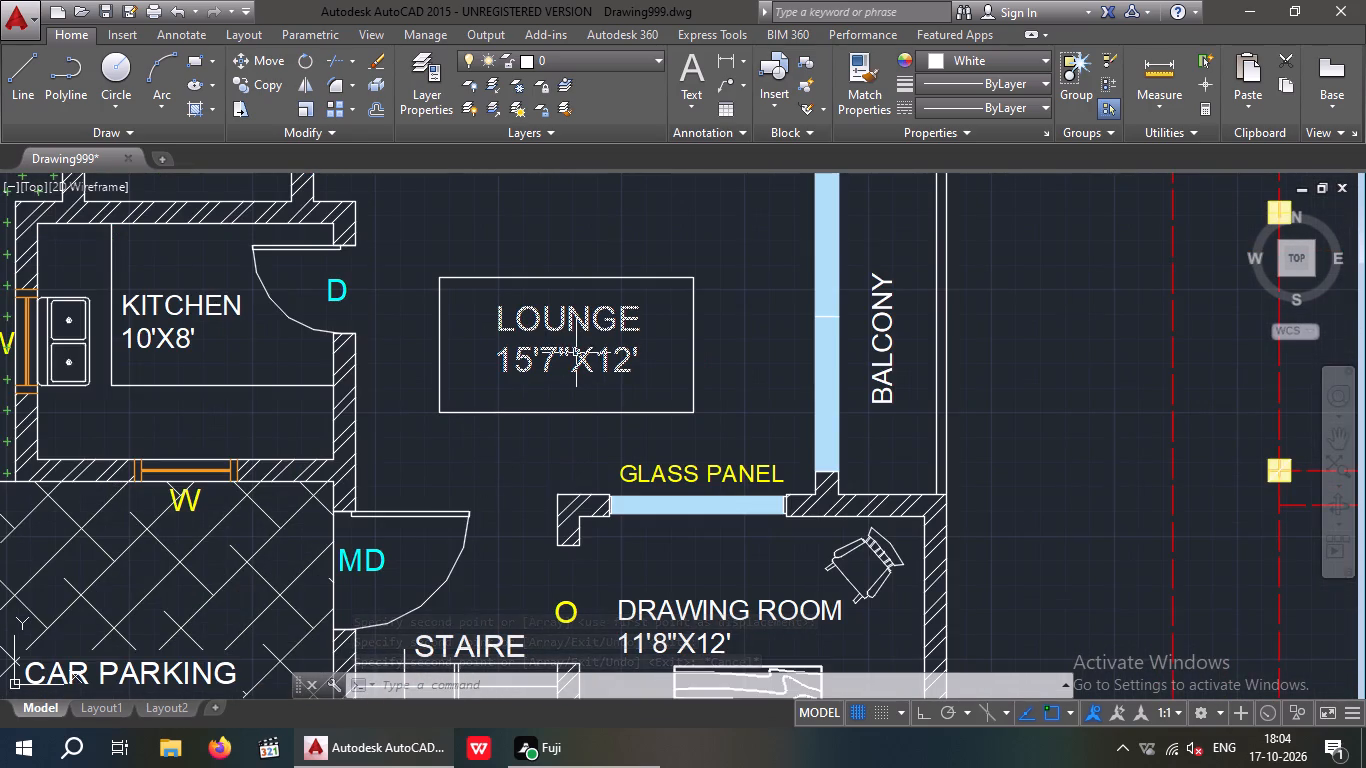
{"action": "left_click", "coordinate": [576, 352]}
{"action": "left_click", "coordinate": [254, 85]}
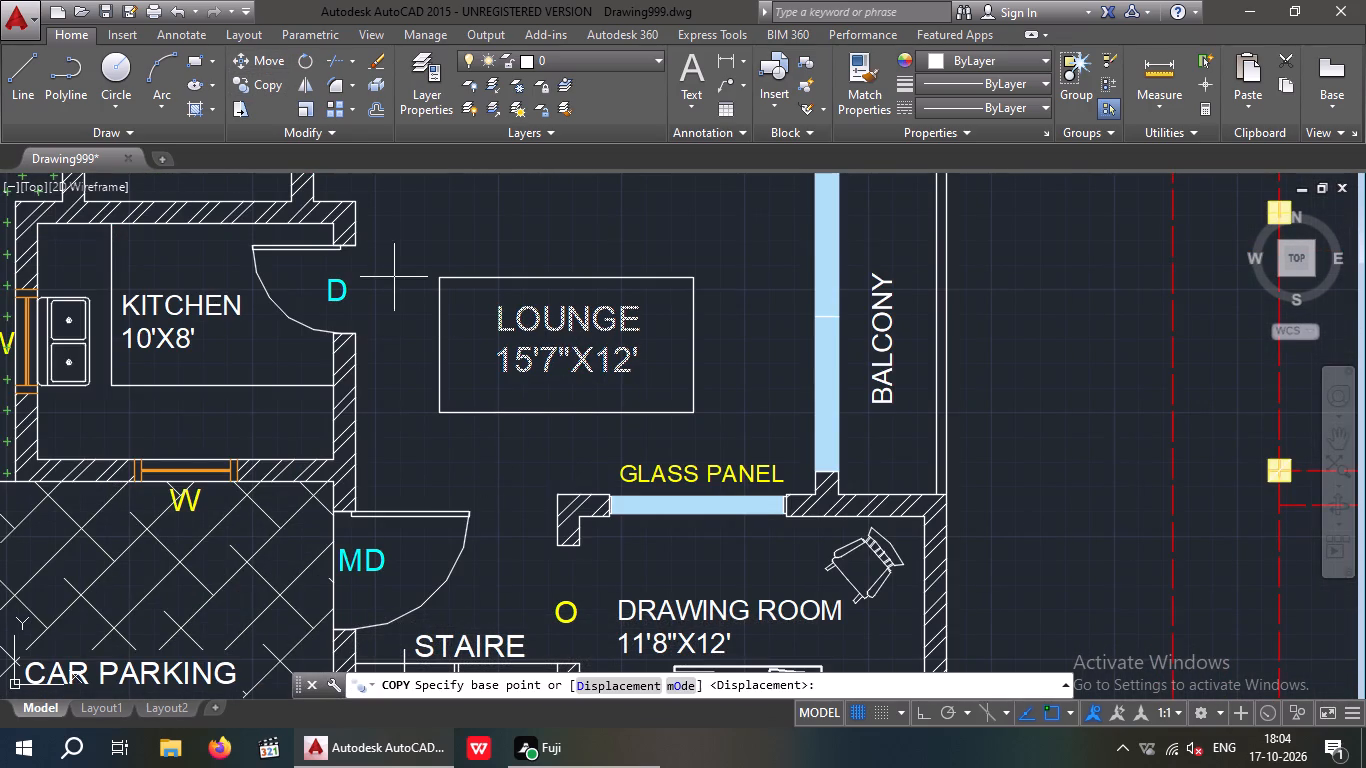
{"action": "left_click", "coordinate": [516, 369]}
{"action": "scroll", "coordinate": [520, 385], "scroll_direction": "down", "scroll_amount": 3}
{"action": "scroll", "coordinate": [669, 420], "scroll_direction": "down", "scroll_amount": 1}
{"action": "middle_click_drag", "start_coordinate": [669, 420], "coordinate": [666, 420]}
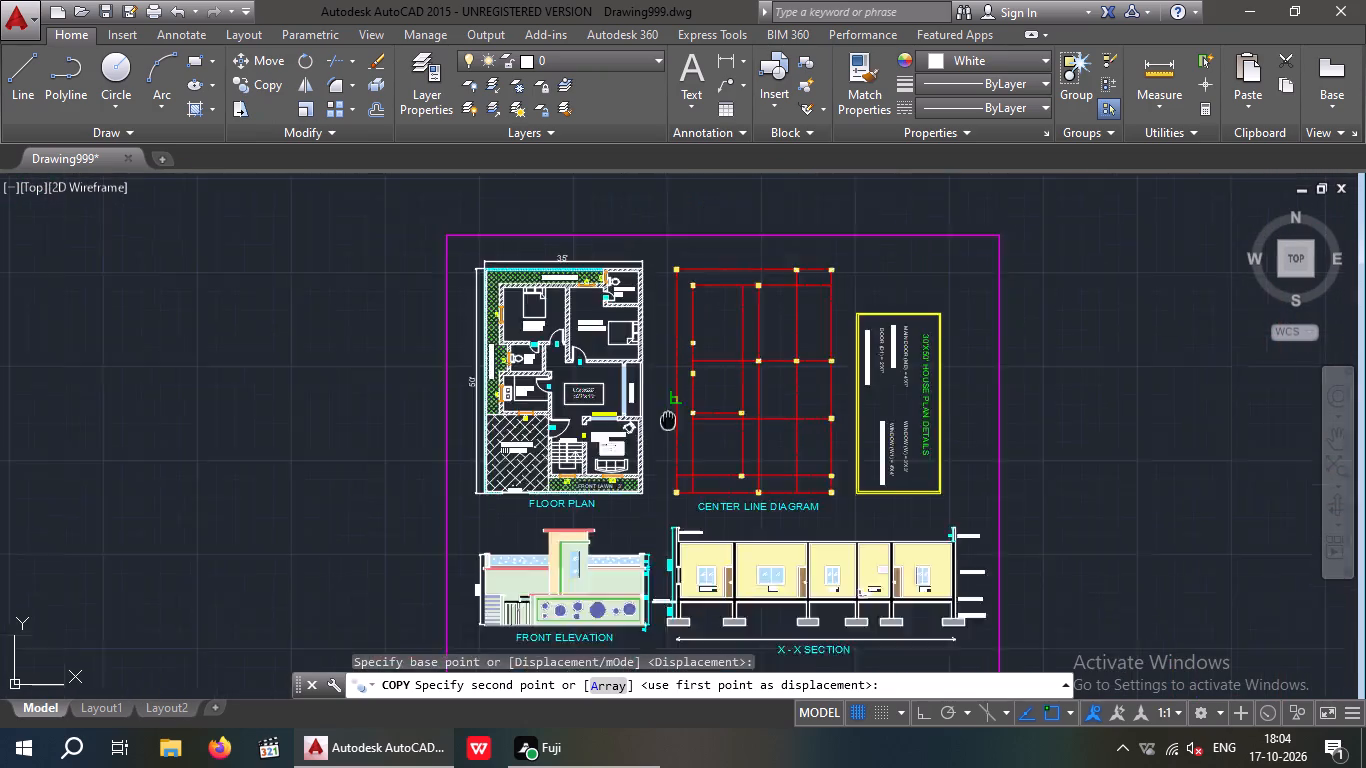
{"action": "middle_click_drag", "start_coordinate": [666, 420], "coordinate": [272, 502]}
{"action": "scroll", "coordinate": [427, 413], "scroll_direction": "down", "scroll_amount": 2}
{"action": "middle_click_drag", "start_coordinate": [492, 450], "coordinate": [0, 470]}
{"action": "scroll", "coordinate": [389, 459], "scroll_direction": "up", "scroll_amount": 3}
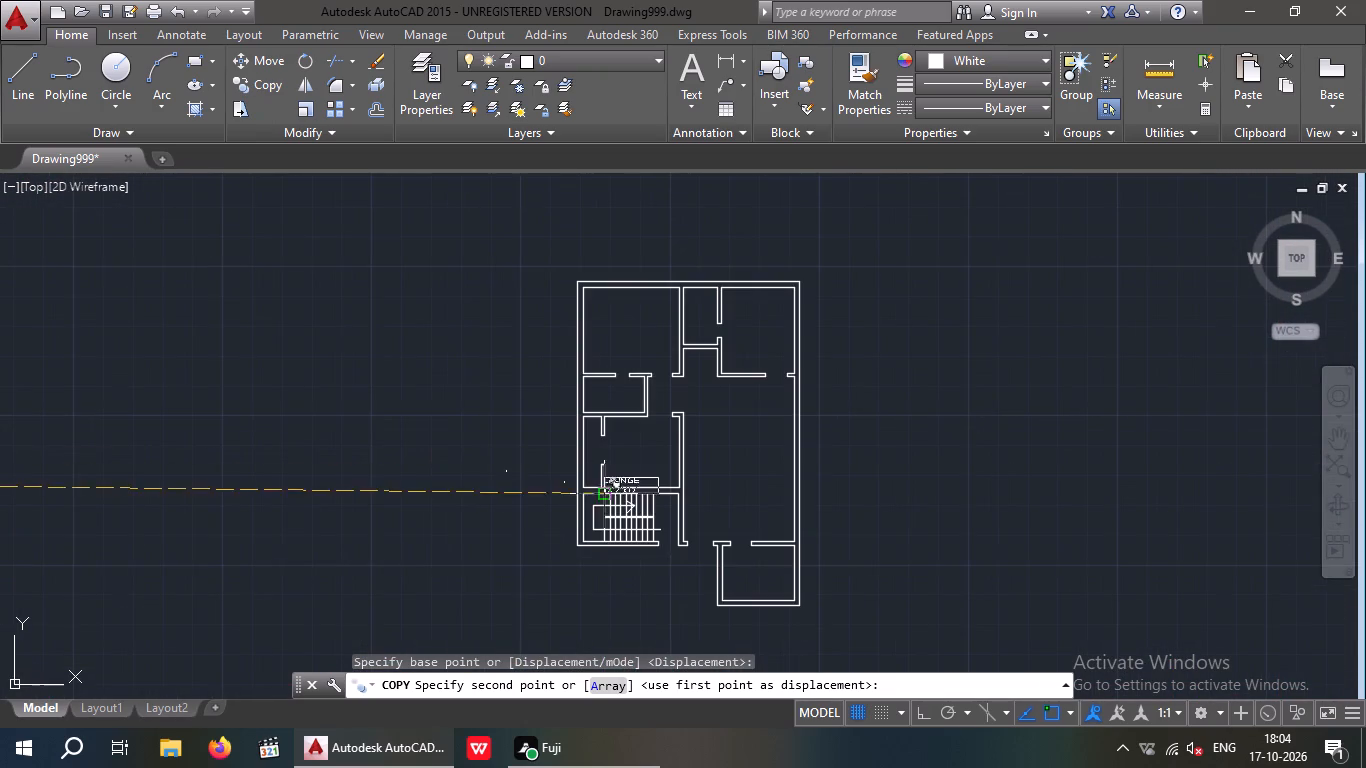
{"action": "scroll", "coordinate": [452, 473], "scroll_direction": "down", "scroll_amount": 1}
{"action": "middle_click_drag", "start_coordinate": [452, 473], "coordinate": [747, 442]}
{"action": "scroll", "coordinate": [301, 429], "scroll_direction": "up", "scroll_amount": 2}
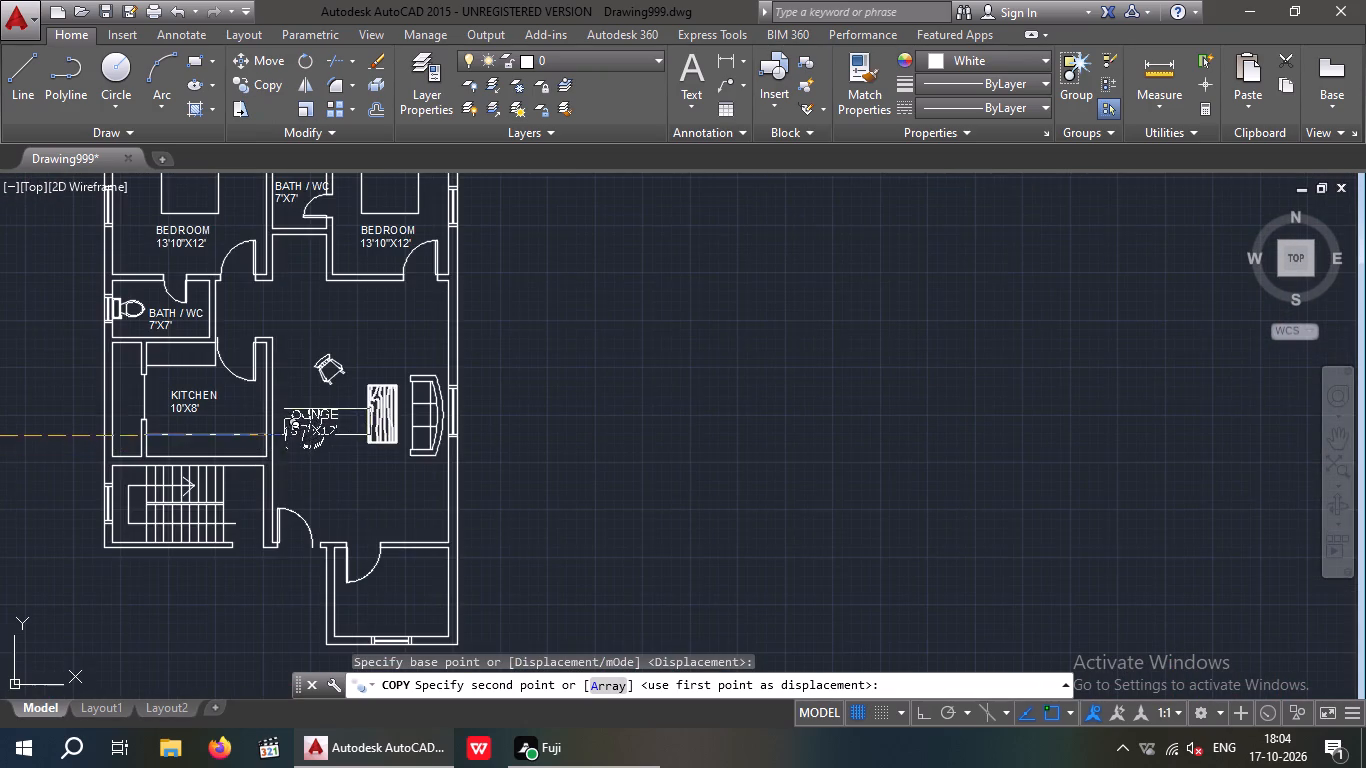
{"action": "scroll", "coordinate": [284, 435], "scroll_direction": "up", "scroll_amount": 3}
{"action": "left_click", "coordinate": [278, 420]}
{"action": "scroll", "coordinate": [293, 429], "scroll_direction": "down", "scroll_amount": 2}
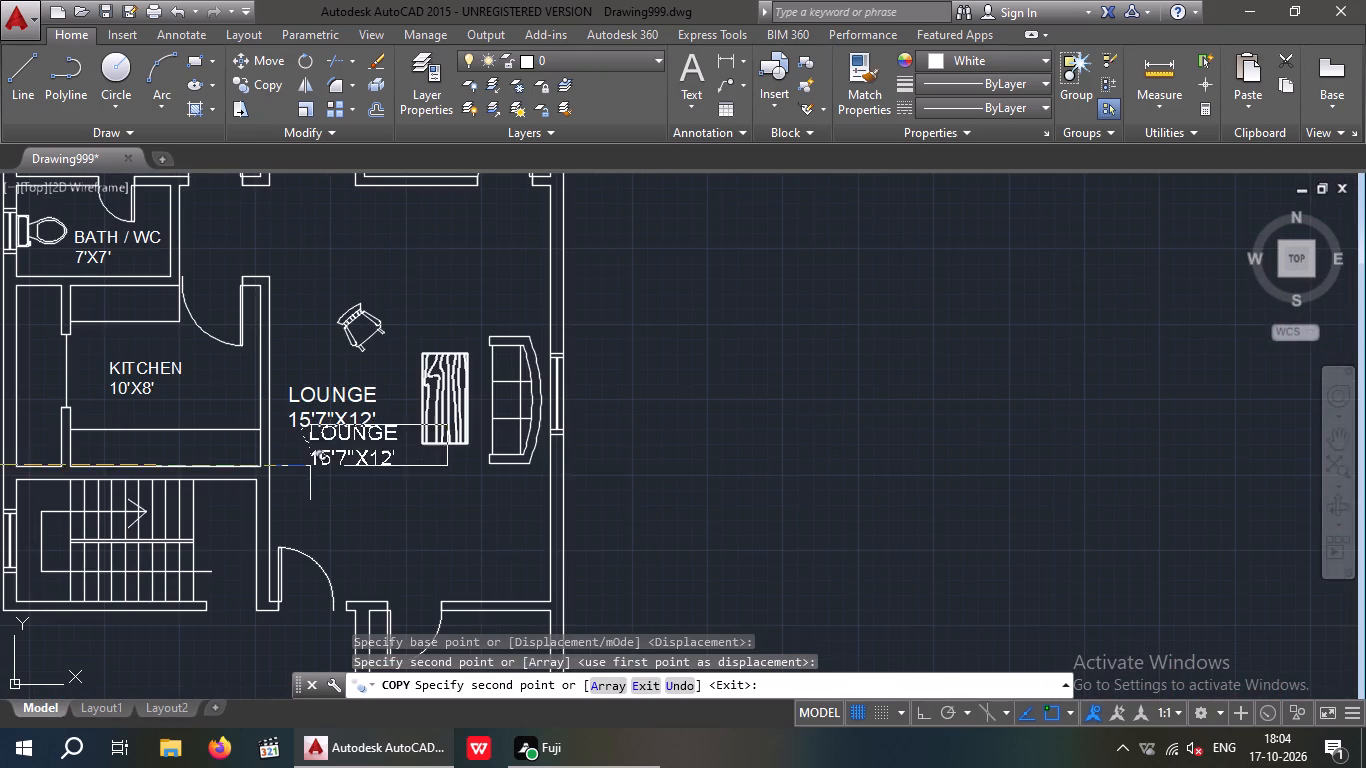
{"action": "key", "text": "Escape"}
Copy the new plan's LOUNGE 15'7"X12' label into the small projecting room below the living area.
{"action": "scroll", "coordinate": [314, 467], "scroll_direction": "down", "scroll_amount": 1}
{"action": "middle_click_drag", "start_coordinate": [314, 465], "coordinate": [481, 412]}
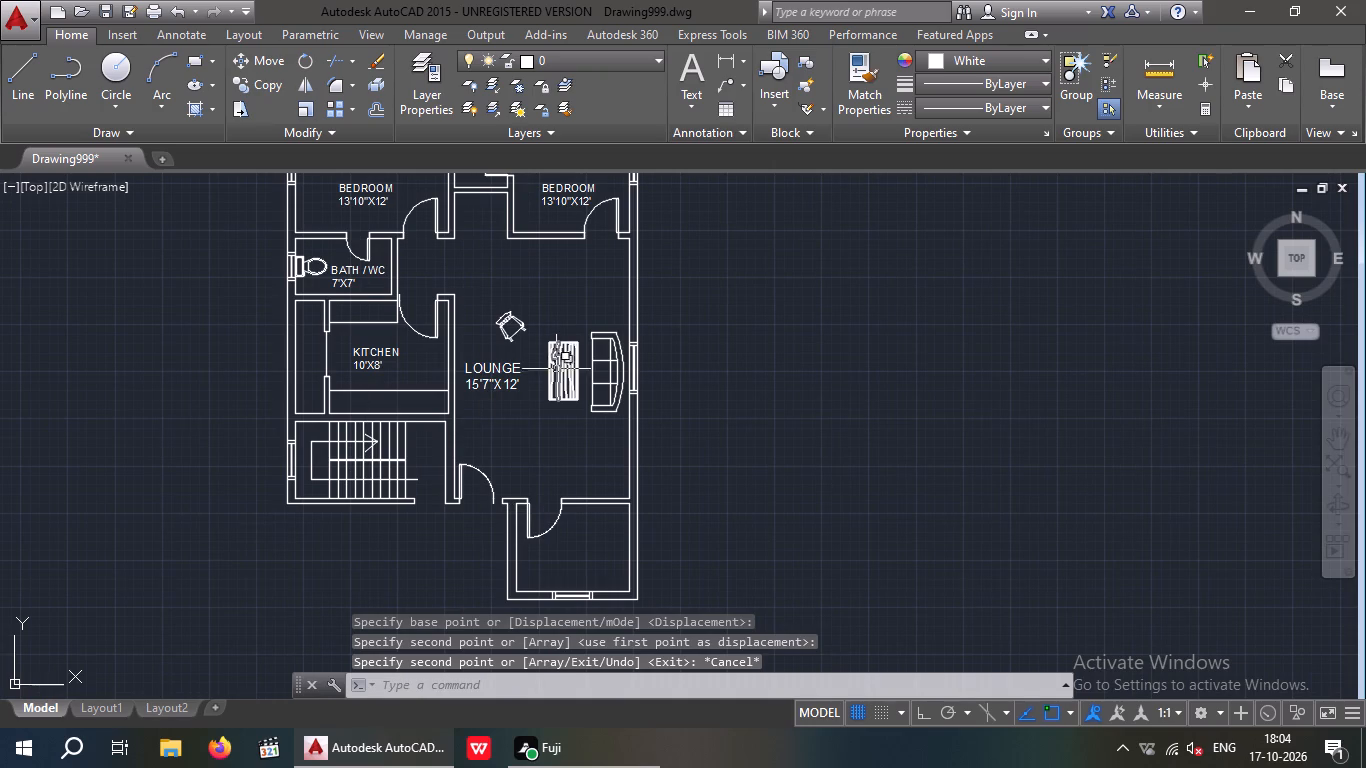
{"action": "left_click", "coordinate": [493, 379]}
{"action": "left_click", "coordinate": [274, 83]}
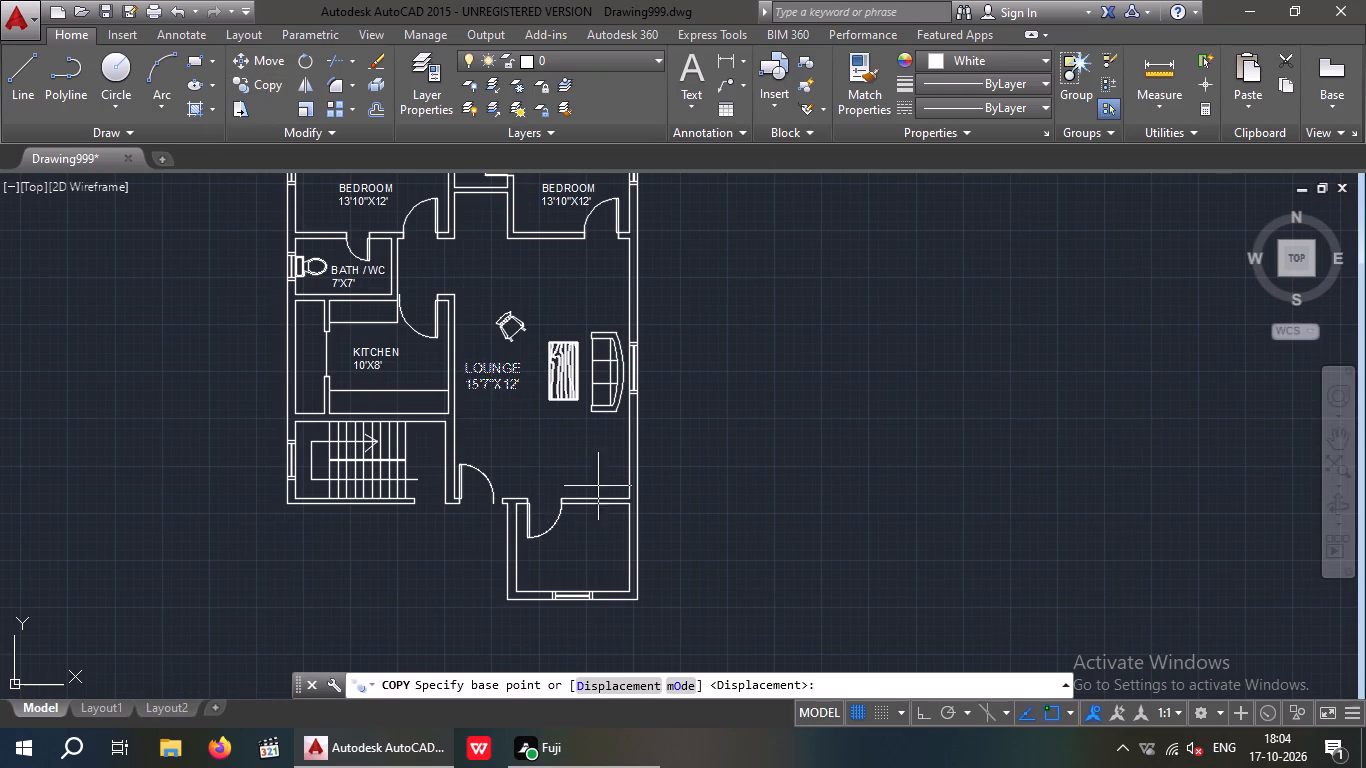
{"action": "left_click", "coordinate": [471, 385]}
{"action": "scroll", "coordinate": [561, 591], "scroll_direction": "up", "scroll_amount": 3}
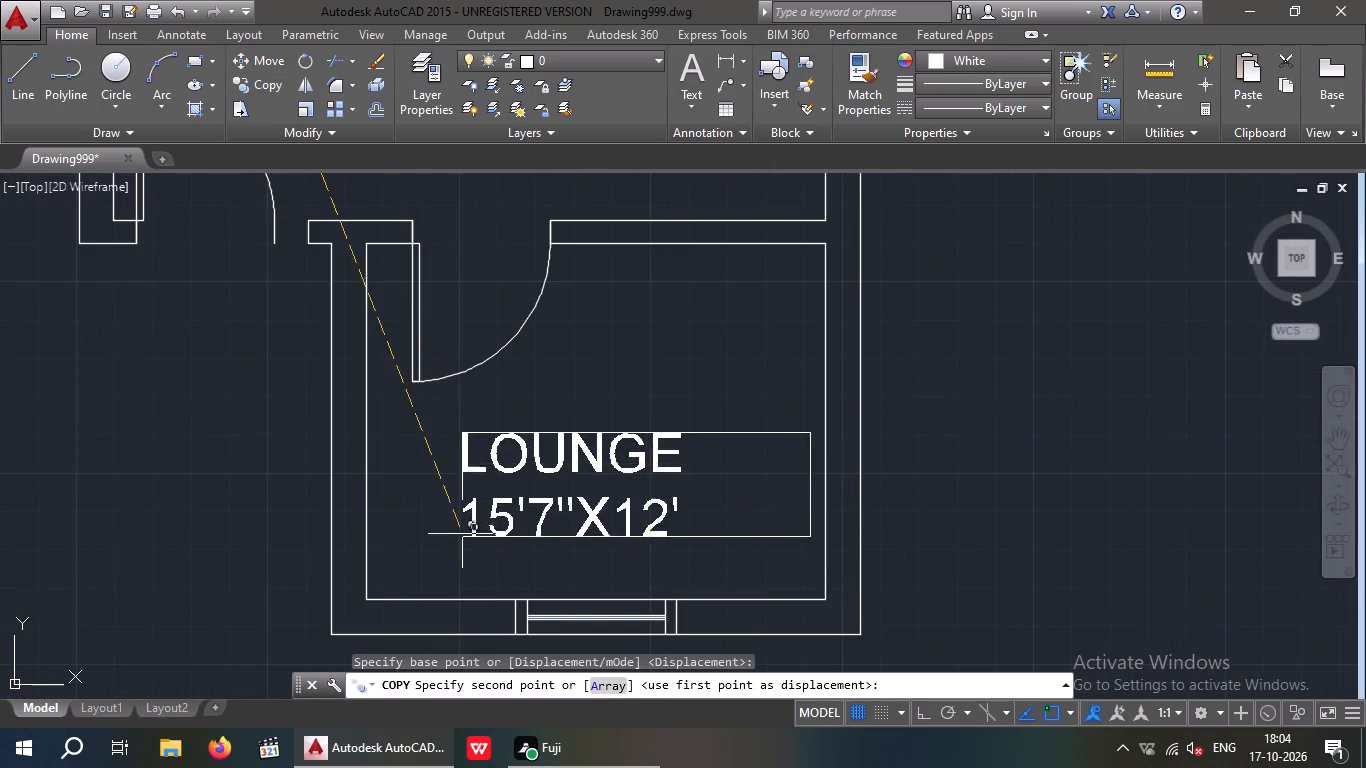
{"action": "left_click", "coordinate": [465, 524]}
{"action": "key", "text": "Escape"}
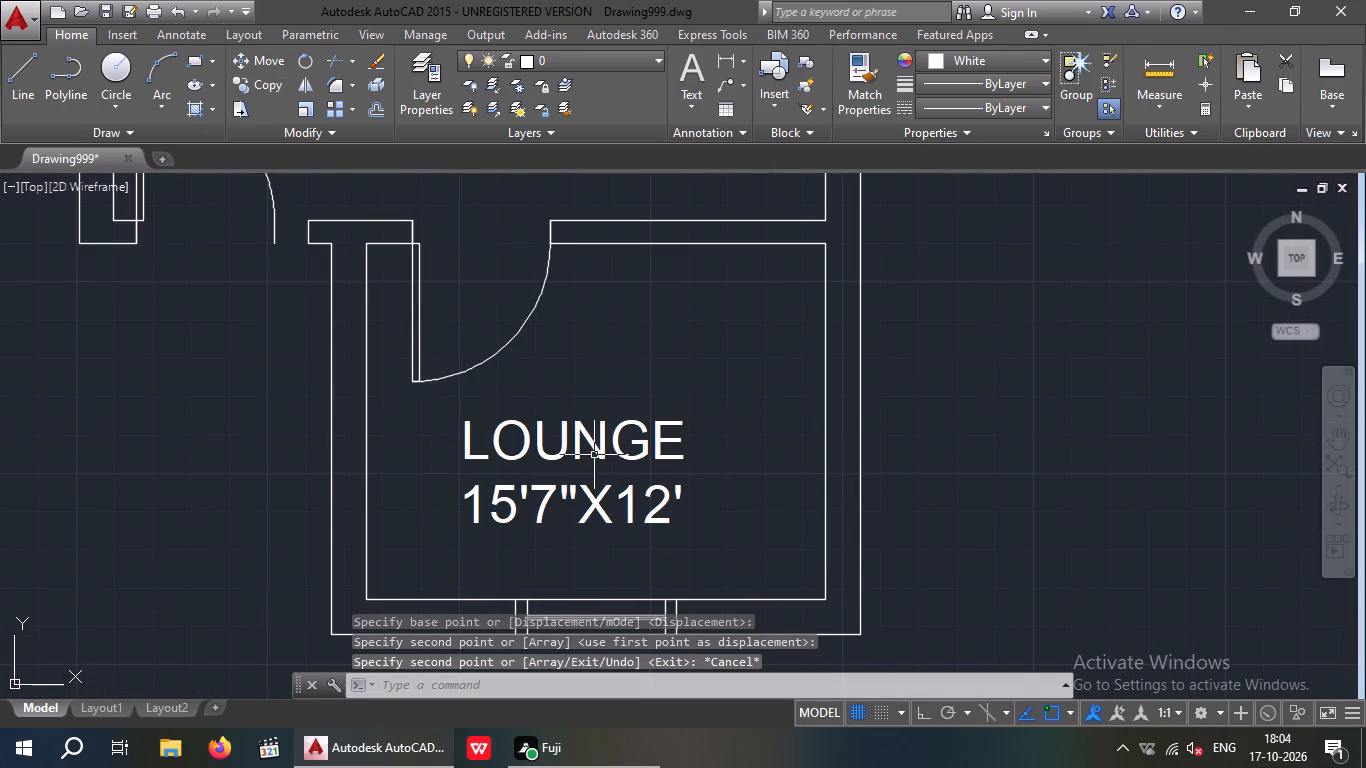
{"action": "scroll", "coordinate": [599, 459], "scroll_direction": "down", "scroll_amount": 3}
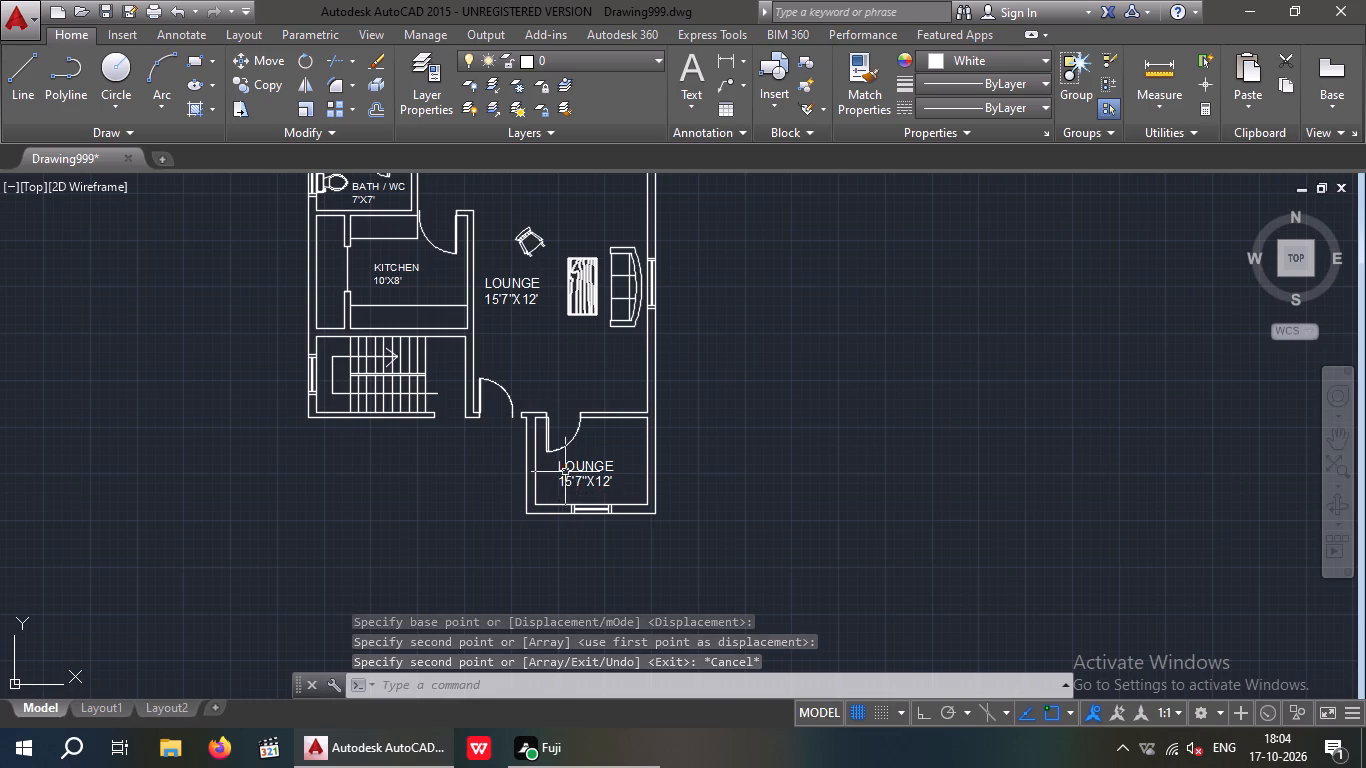
{"action": "scroll", "coordinate": [565, 472], "scroll_direction": "down", "scroll_amount": 1}
{"action": "middle_click_drag", "start_coordinate": [567, 480], "coordinate": [578, 549]}
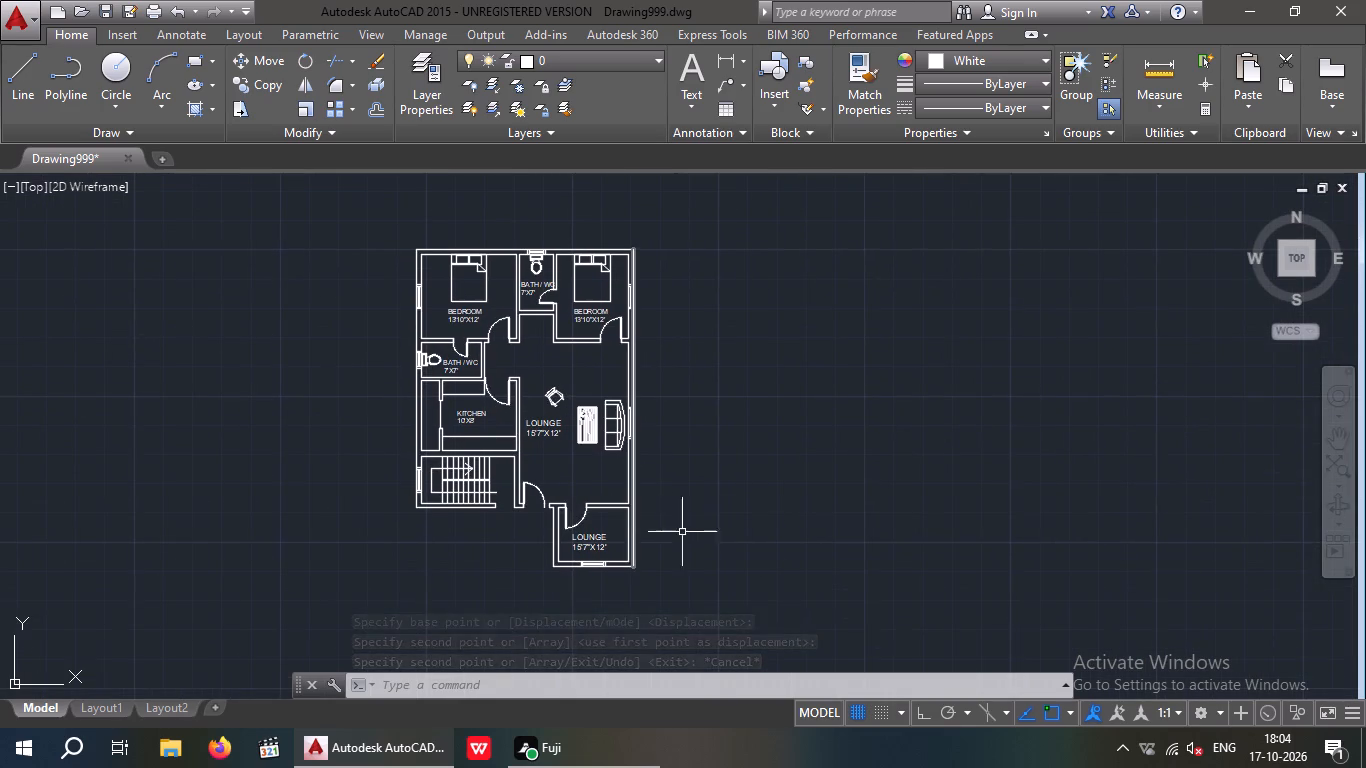
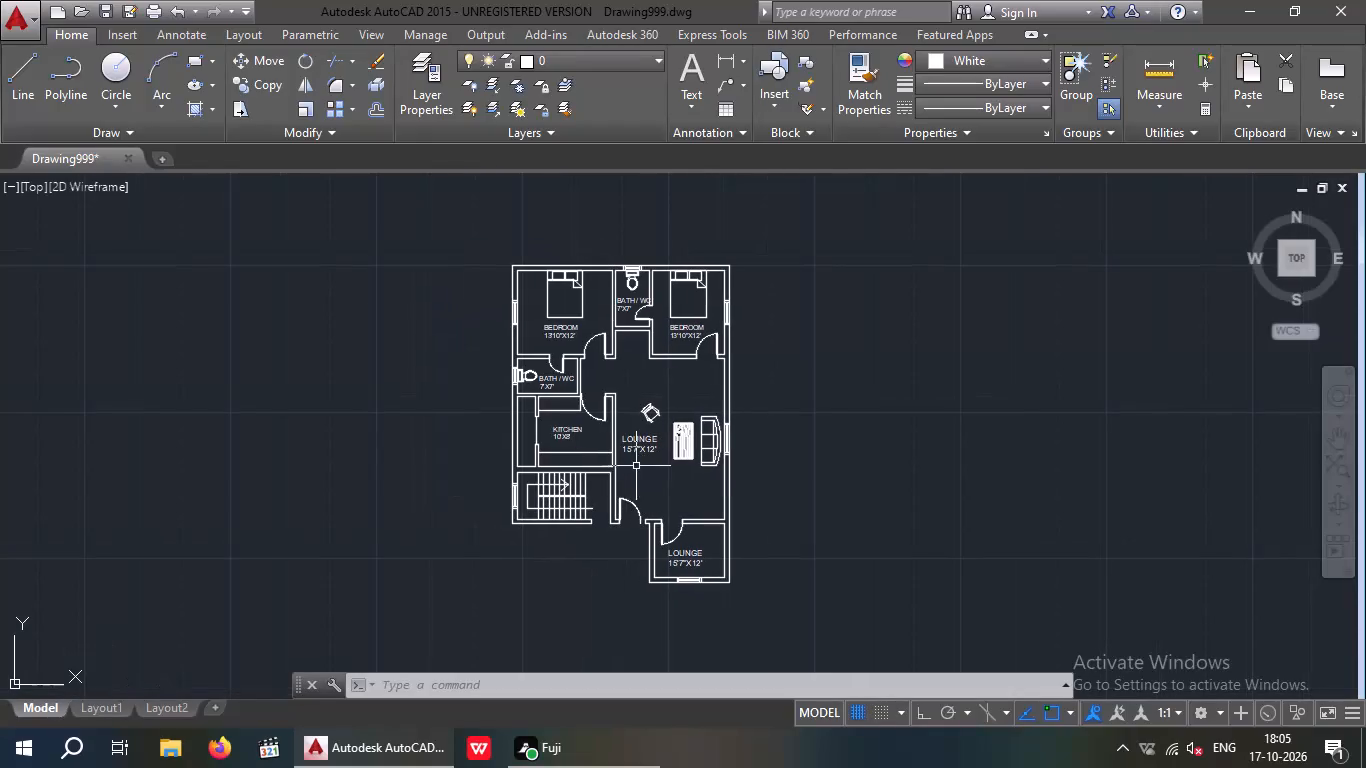
Change the room name in the small projecting room's label from LOUNGE to STUDYROOM, keeping it on one line.
{"action": "middle_click_drag", "start_coordinate": [655, 487], "coordinate": [639, 468]}
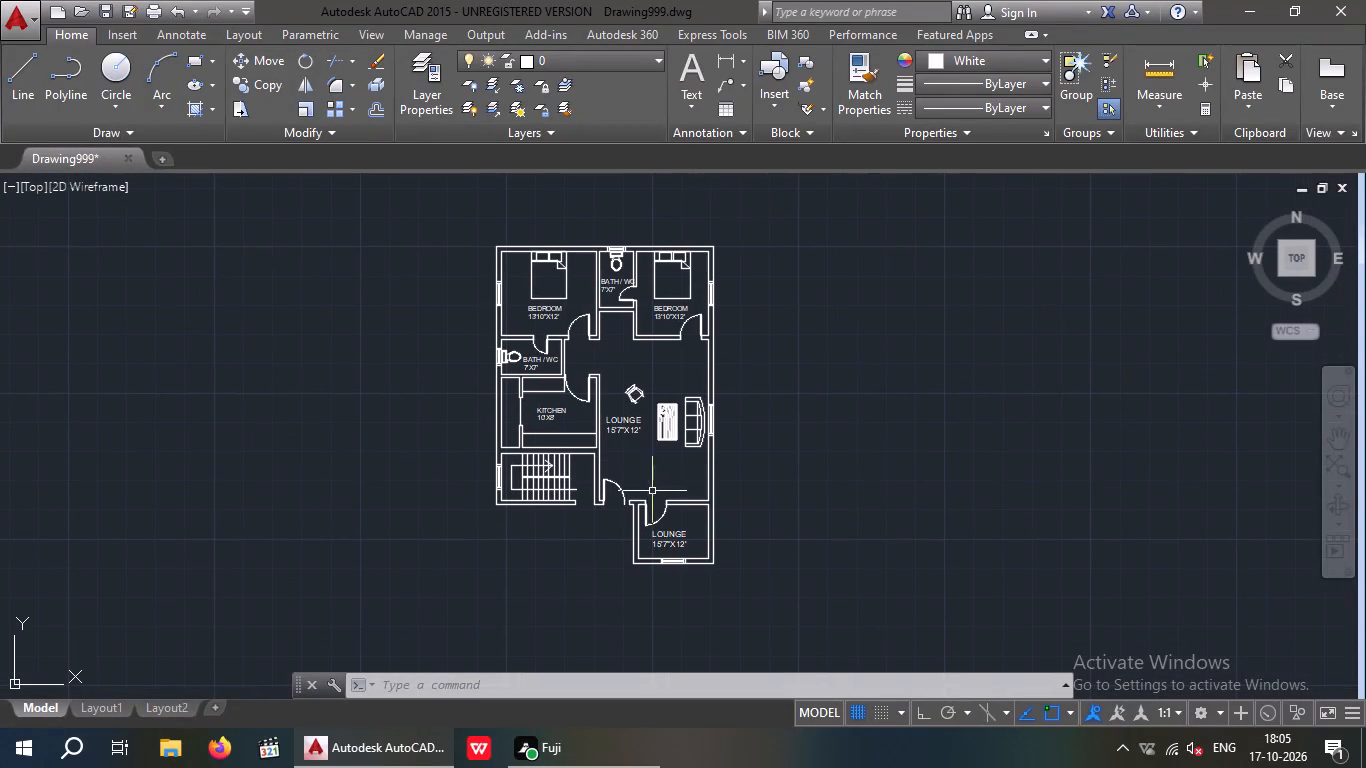
{"action": "scroll", "coordinate": [666, 566], "scroll_direction": "up", "scroll_amount": 3}
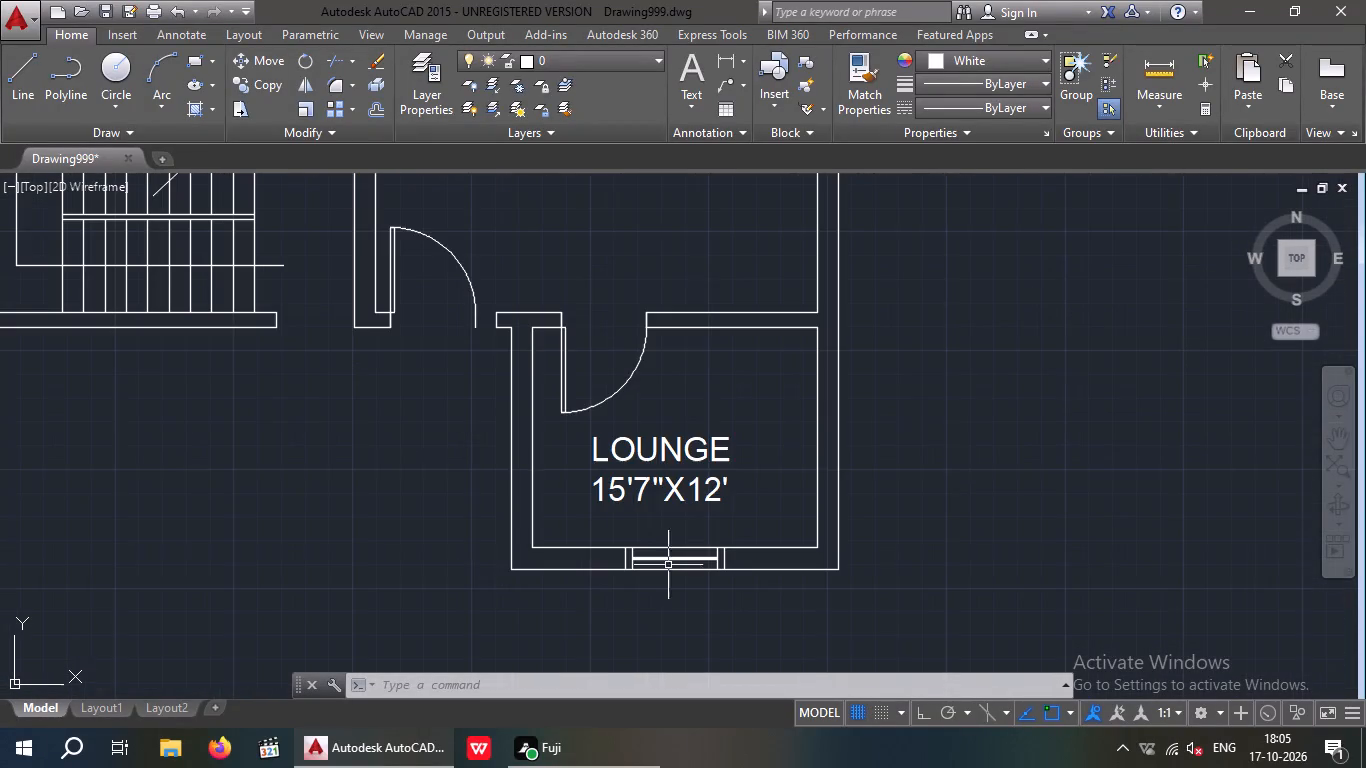
{"action": "double_click", "coordinate": [674, 492]}
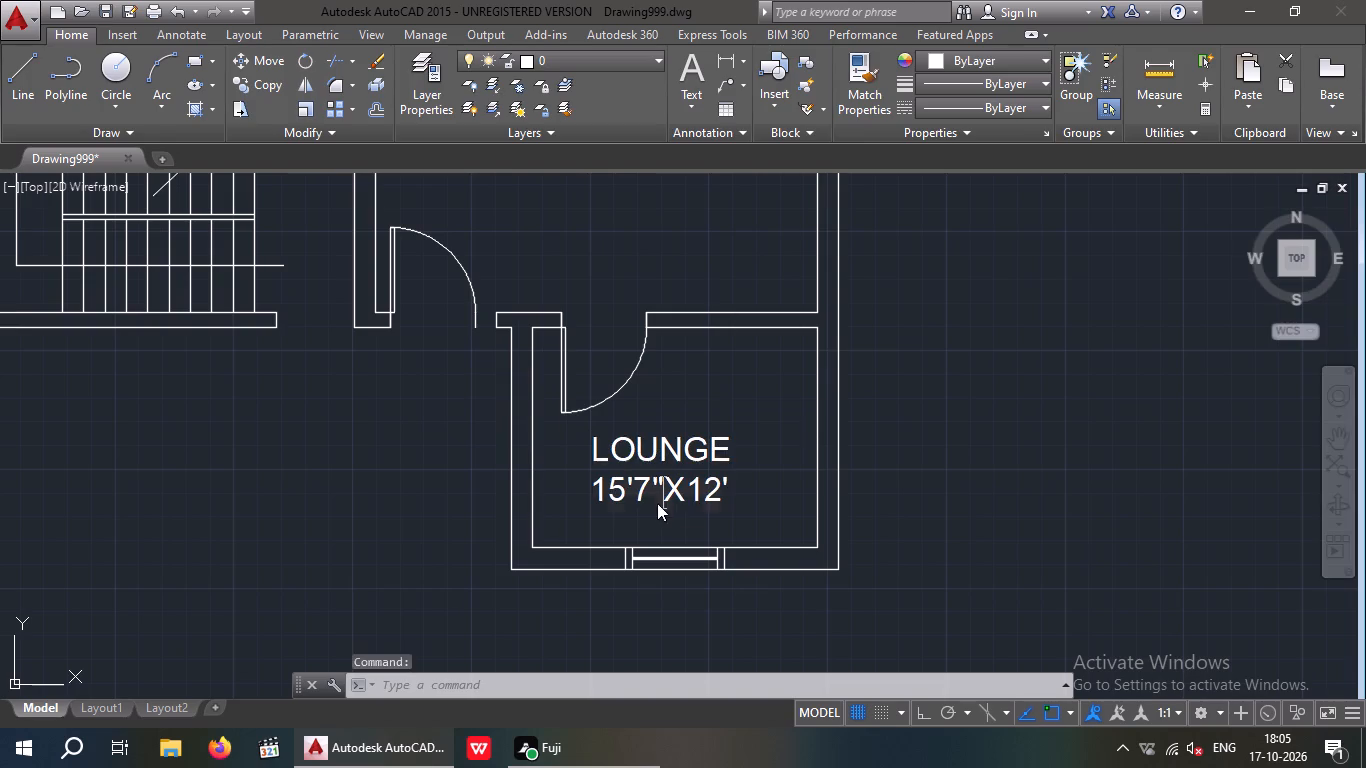
{"action": "left_click", "coordinate": [741, 445]}
{"action": "key", "text": "BackSpace"}
{"action": "key", "text": "BackSpace"}
{"action": "key", "text": "BackSpace"}
{"action": "key", "text": "BackSpace"}
{"action": "key", "text": "BackSpace"}
{"action": "key", "text": "BackSpace"}
{"action": "key", "text": "BackSpace"}
{"action": "key", "text": "BackSpace"}
{"action": "key", "text": "BackSpace"}
{"action": "key", "text": "BackSpace"}
{"action": "key", "text": "BackSpace"}
{"action": "key", "text": "BackSpace"}
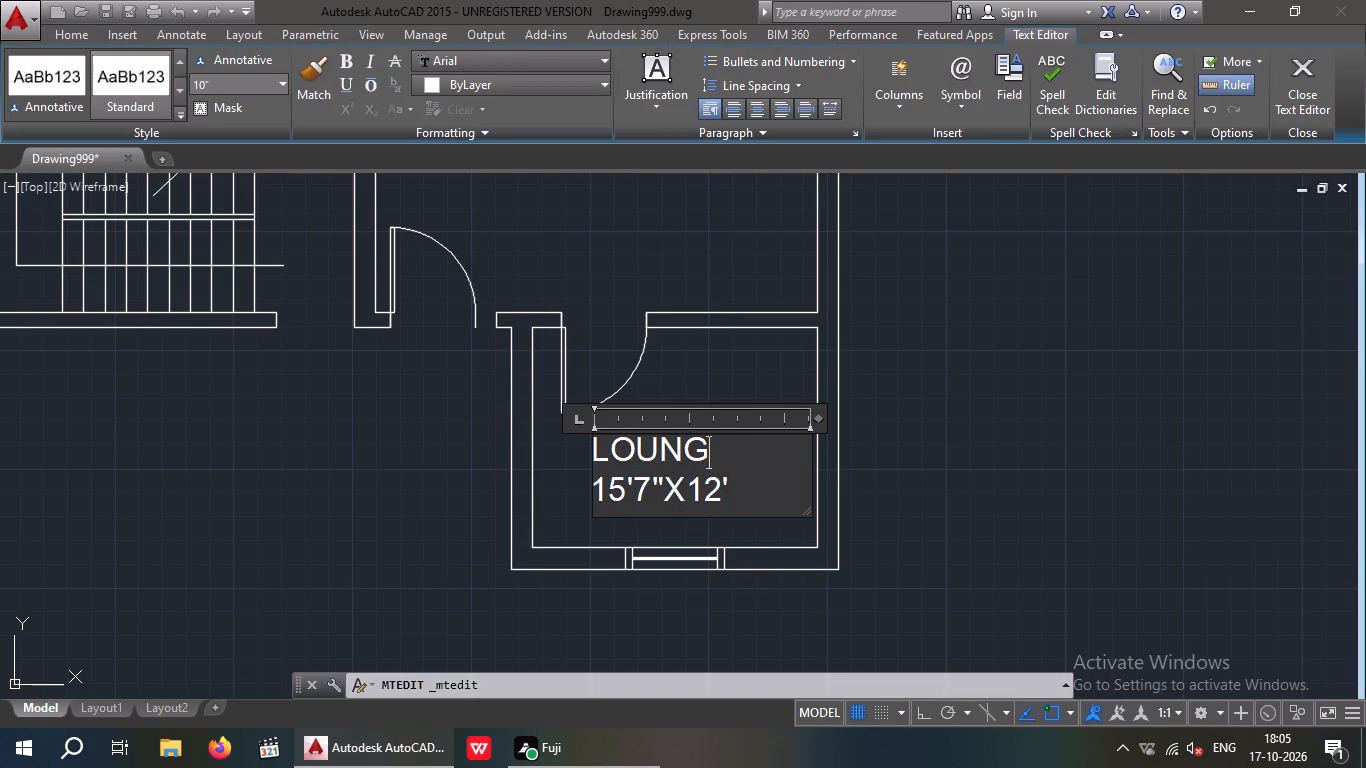
{"action": "type", "text": "STUDY"}
{"action": "key", "text": "space"}
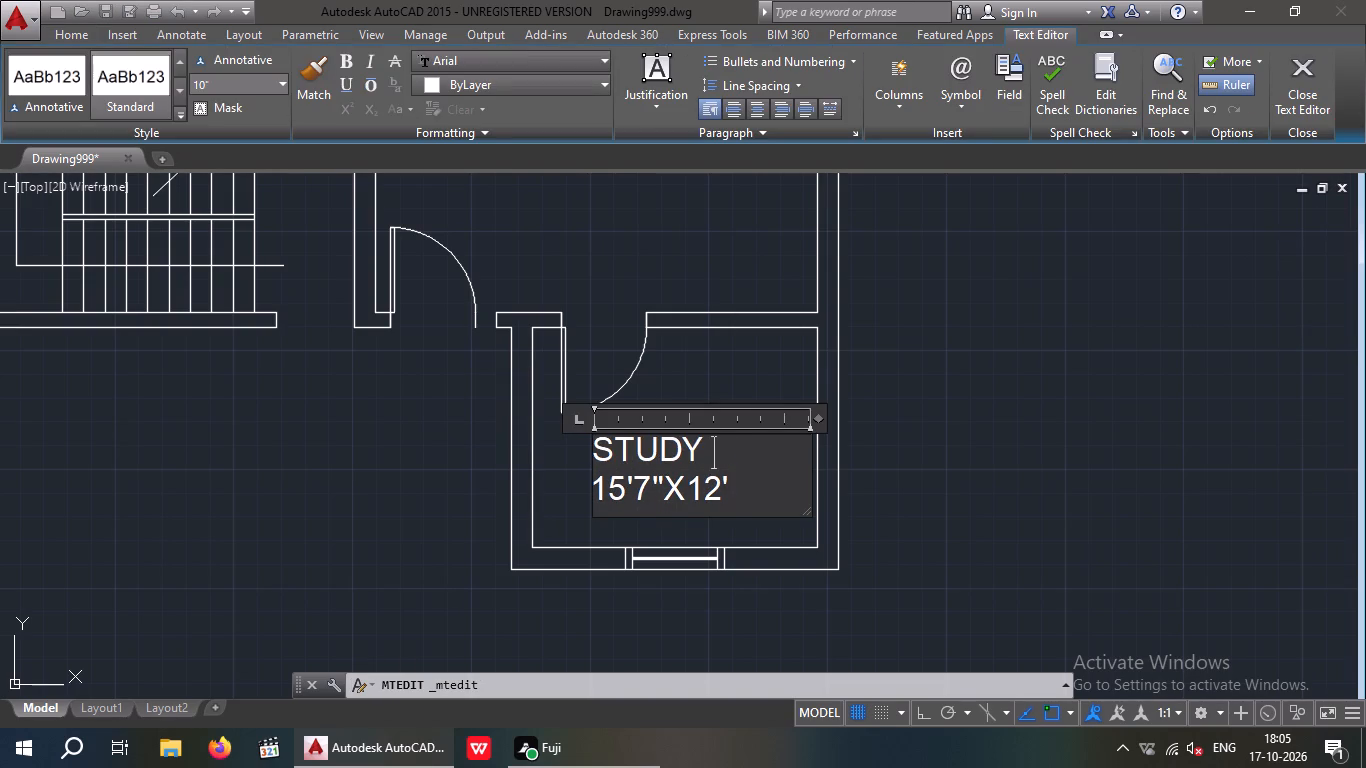
{"action": "type", "text": "ROOM"}
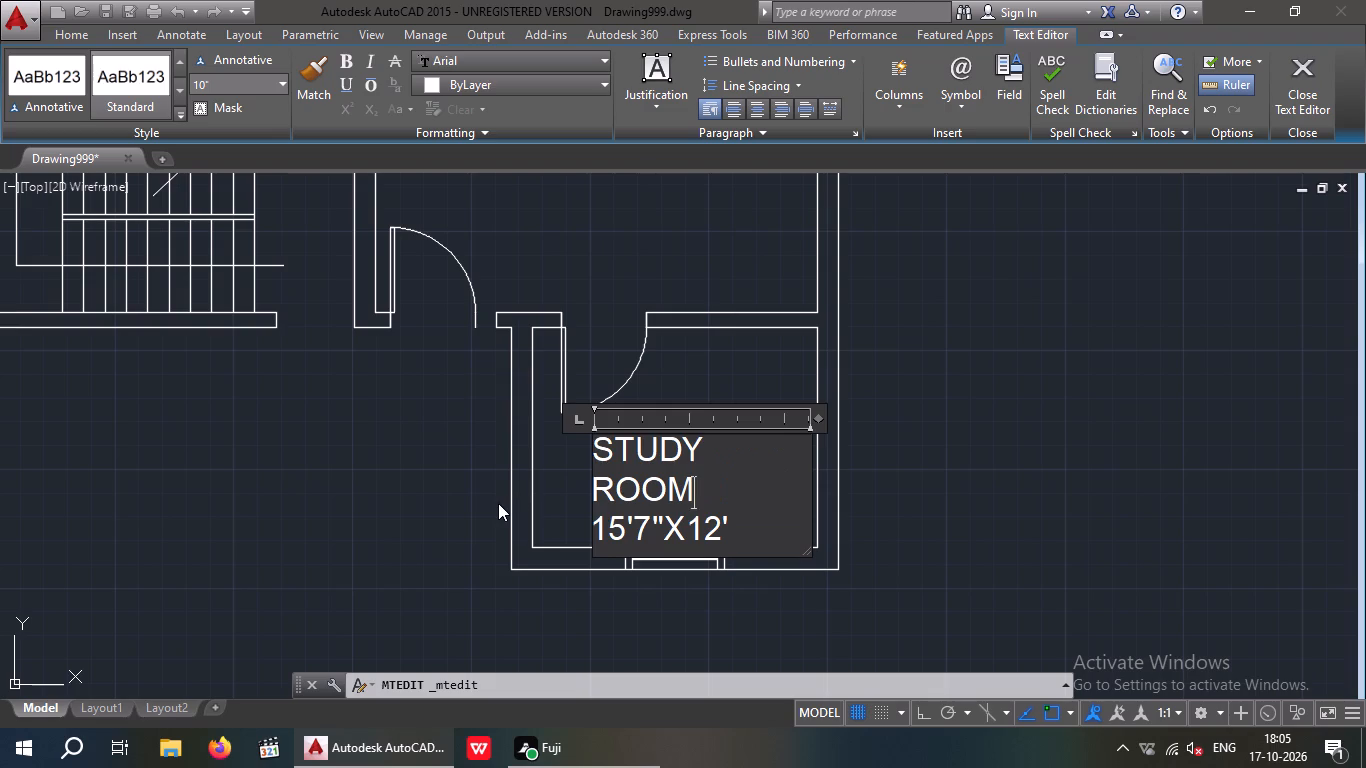
{"action": "key", "text": "BackSpace"}
{"action": "key", "text": "BackSpace"}
{"action": "key", "text": "BackSpace"}
{"action": "key", "text": "BackSpace"}
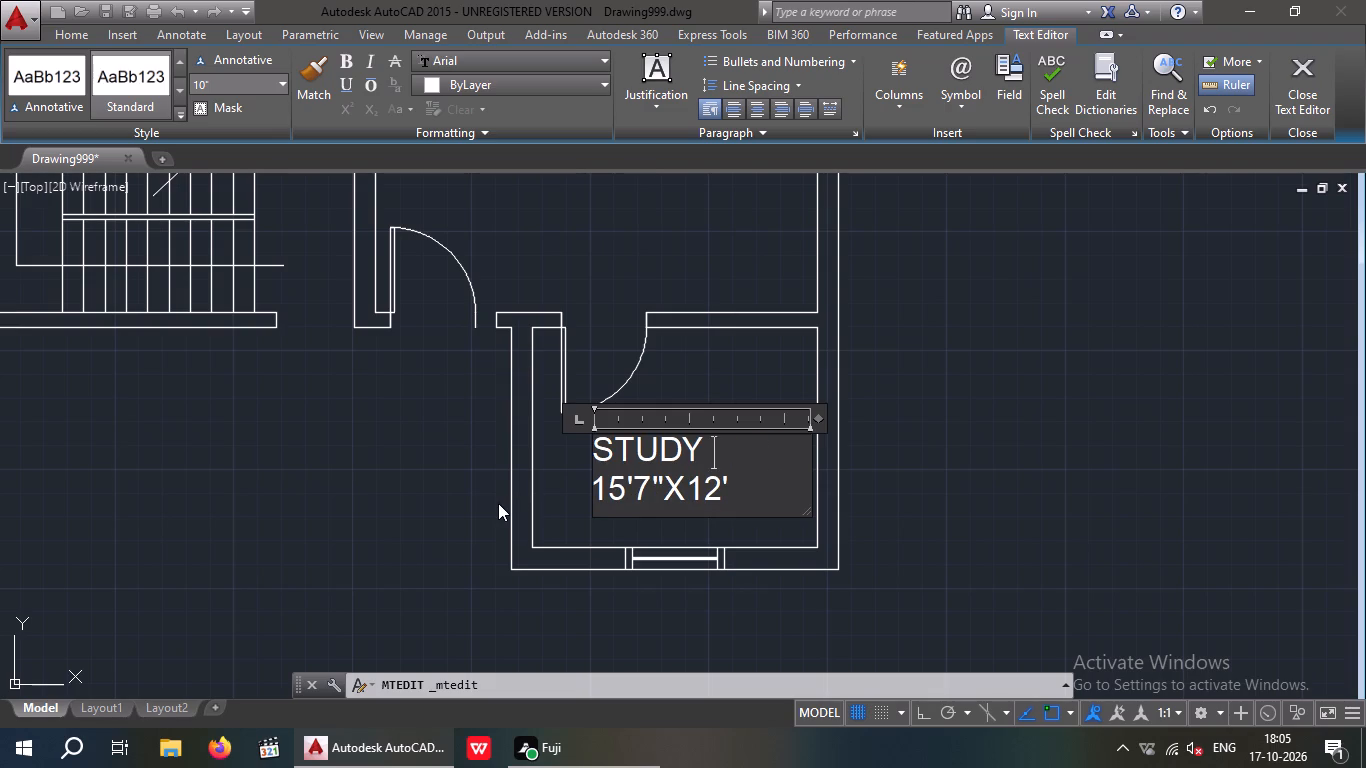
{"action": "key", "text": "BackSpace"}
{"action": "type", "text": "ROOM"}
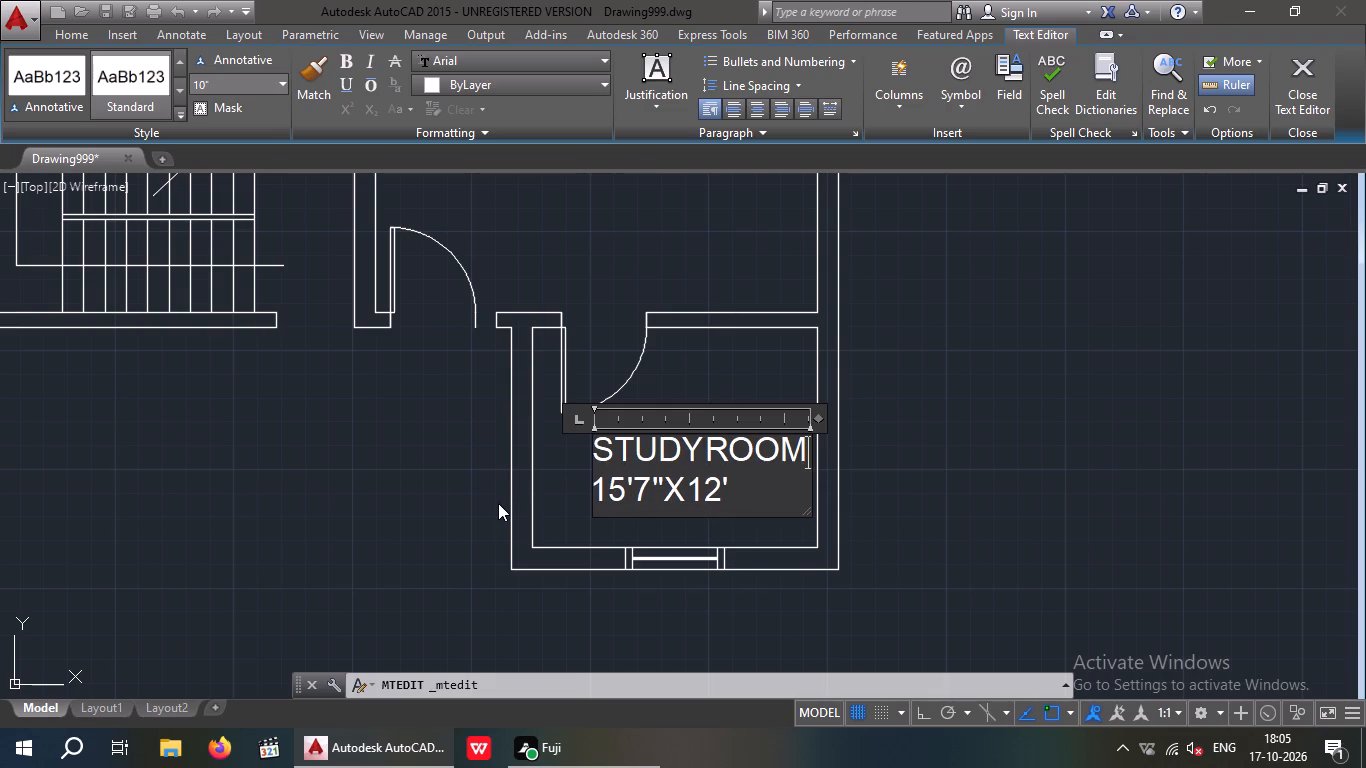
{"action": "left_click", "coordinate": [759, 381]}
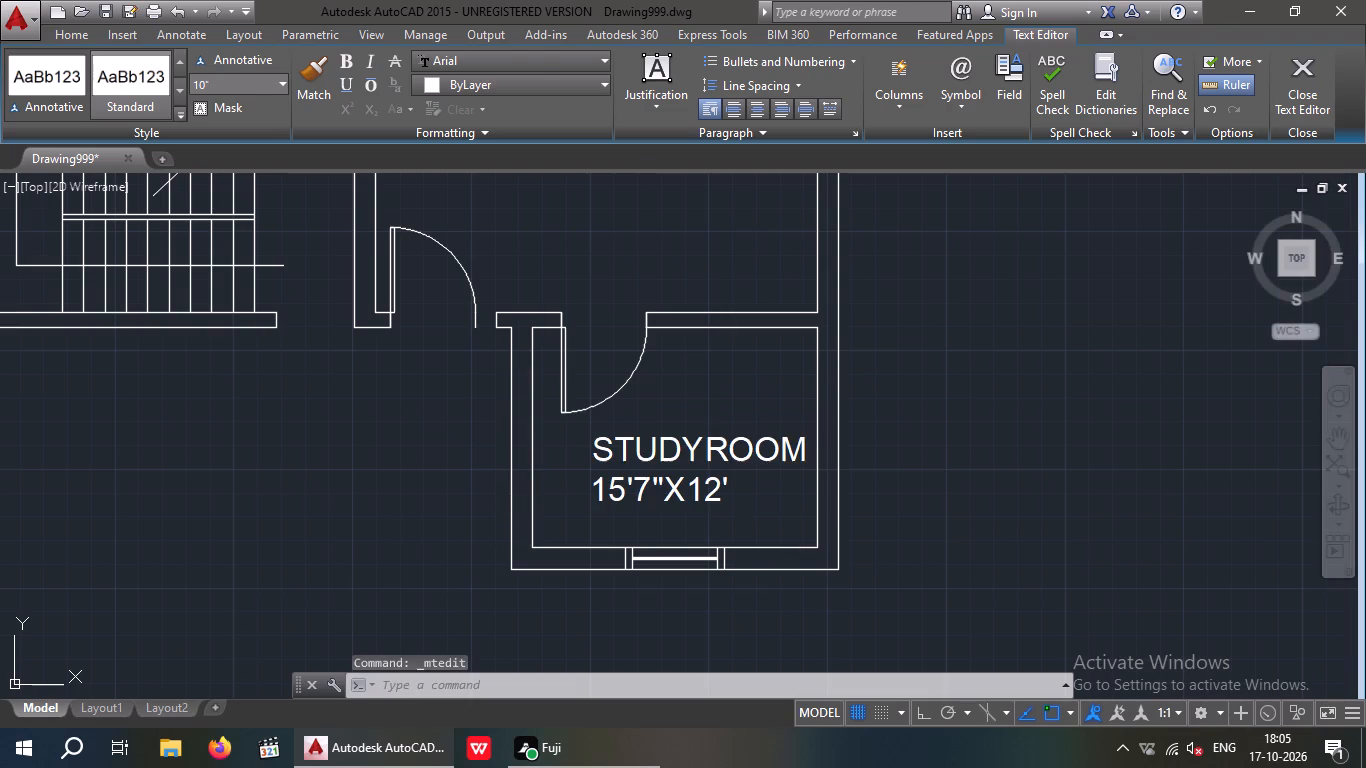
Move the STUDYROOM label slightly towards the room's left wall so it sits more centrally in the room.
{"action": "left_click", "coordinate": [627, 445]}
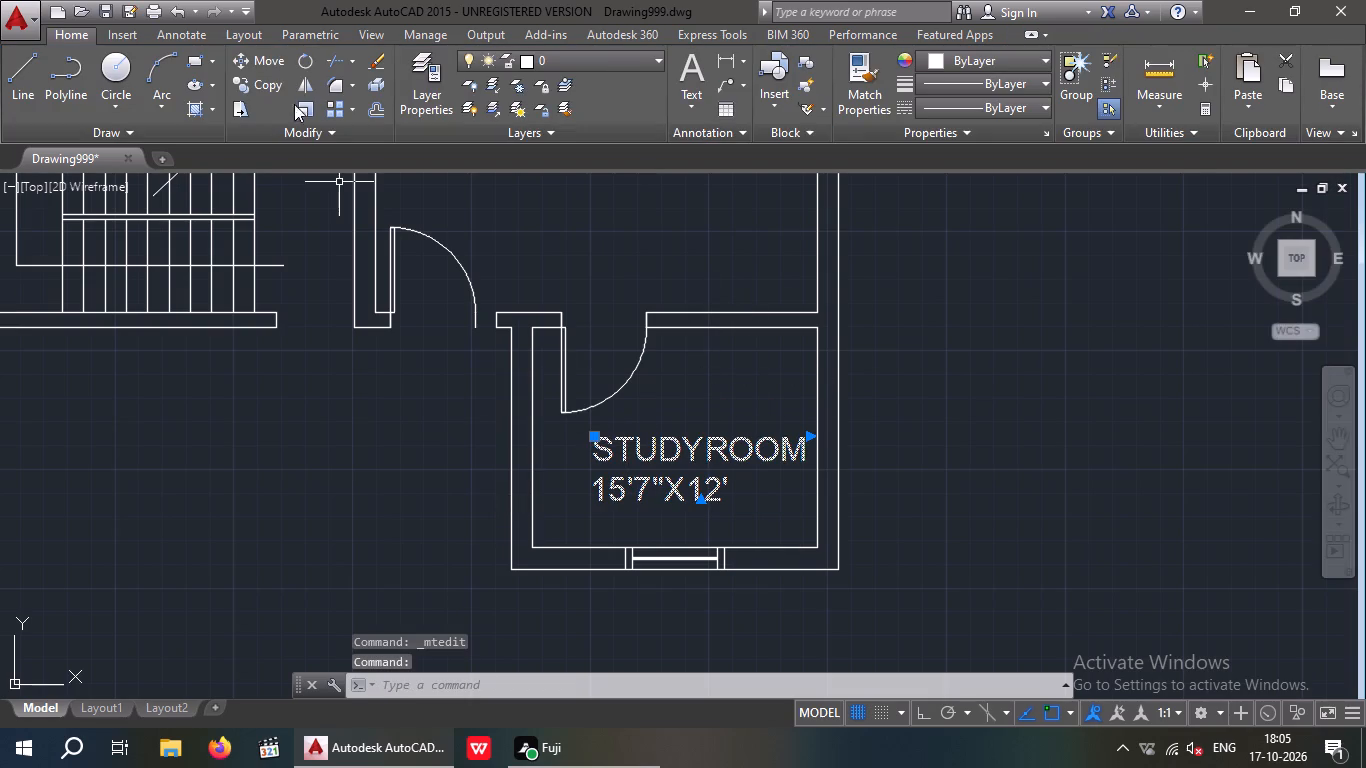
{"action": "left_click", "coordinate": [281, 66]}
{"action": "left_click", "coordinate": [586, 439]}
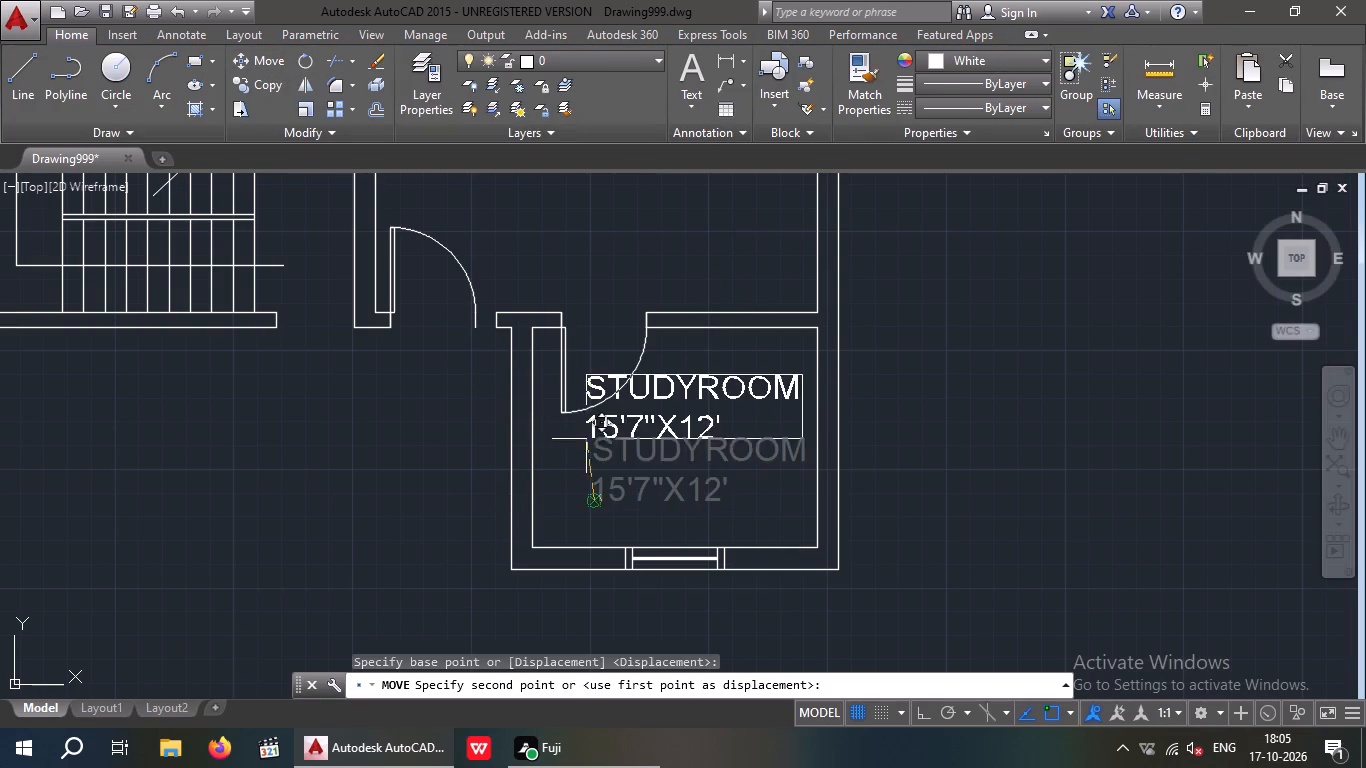
{"action": "scroll", "coordinate": [565, 501], "scroll_direction": "up", "scroll_amount": 2}
{"action": "left_click", "coordinate": [558, 498]}
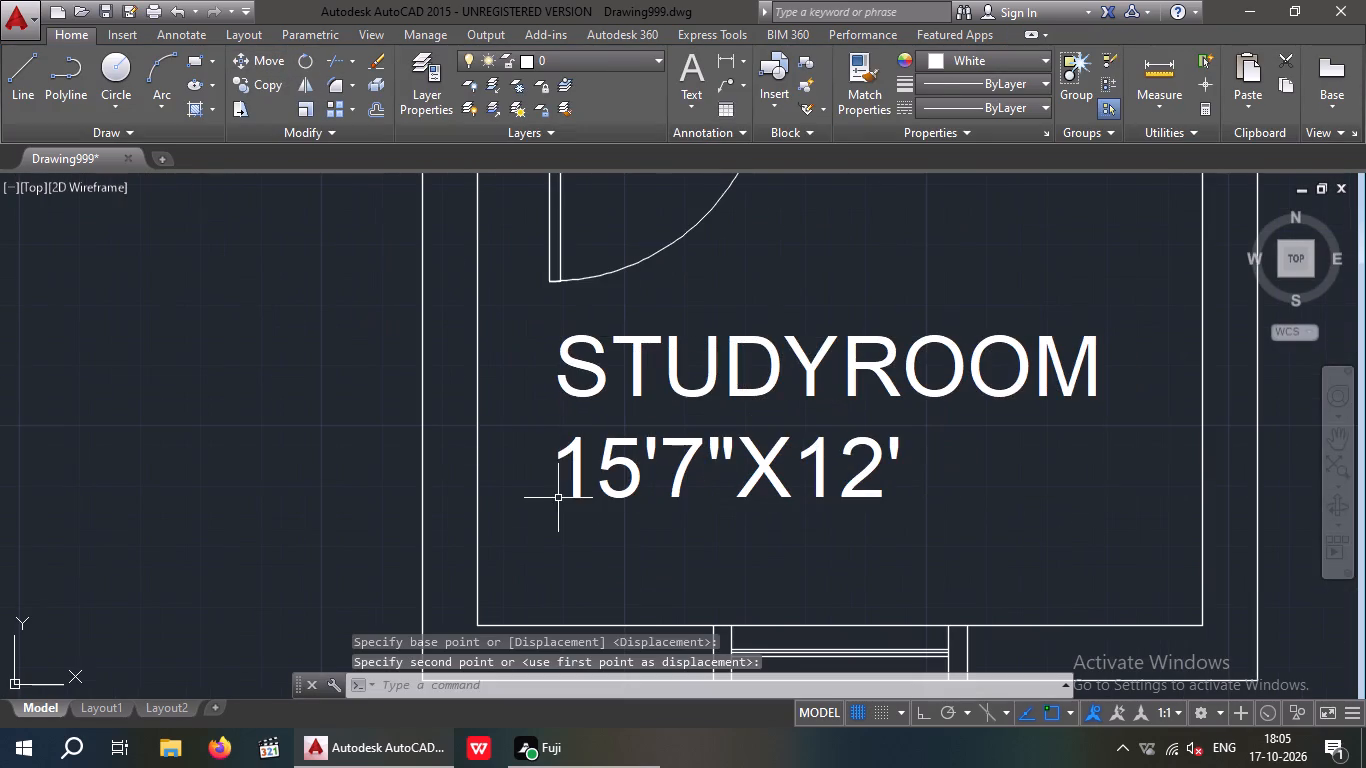
Measure the study room's inner width and depth with temporary linear dimensions, without placing them.
{"action": "left_click", "coordinate": [732, 58]}
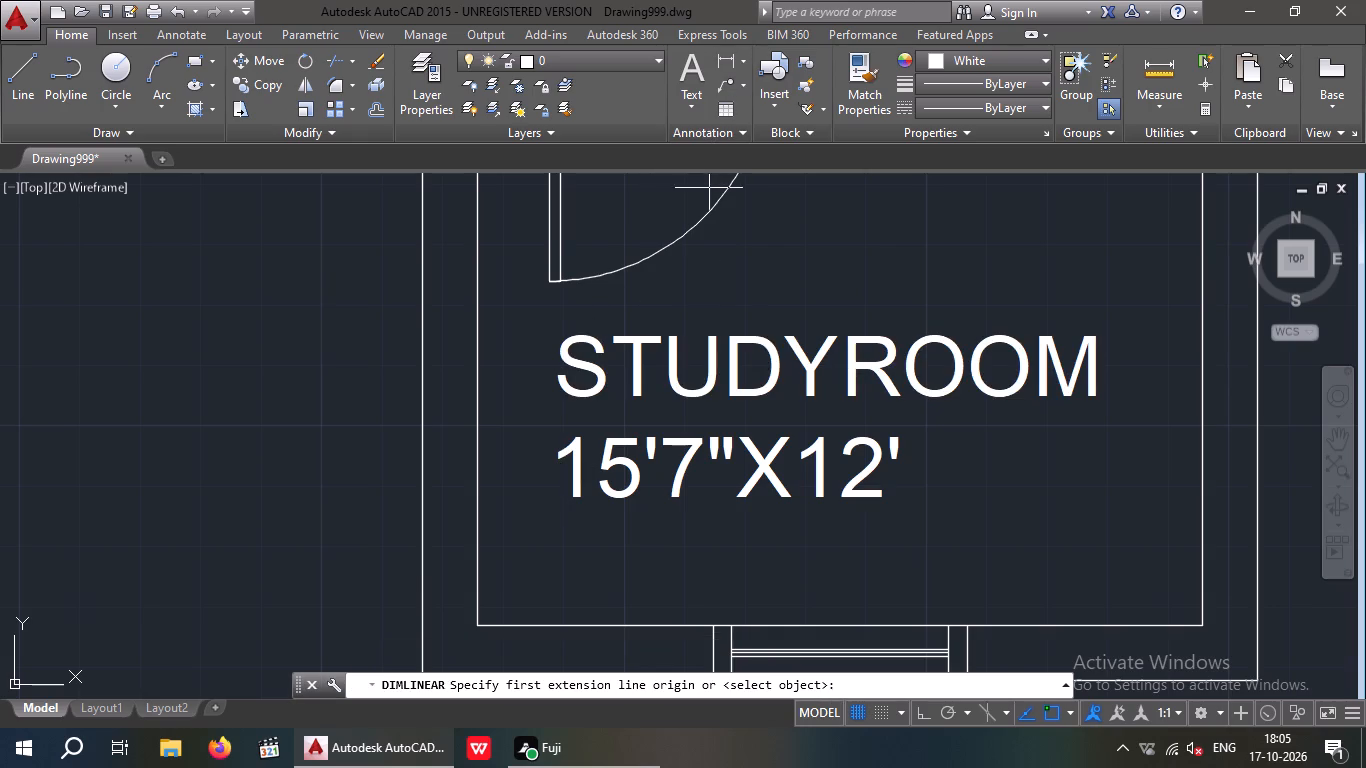
{"action": "scroll", "coordinate": [691, 526], "scroll_direction": "down", "scroll_amount": 2}
{"action": "left_click_drag", "start_coordinate": [608, 571], "coordinate": [660, 570]}
{"action": "left_click_drag", "start_coordinate": [895, 563], "coordinate": [889, 550]}
{"action": "scroll", "coordinate": [877, 559], "scroll_direction": "up", "scroll_amount": 2}
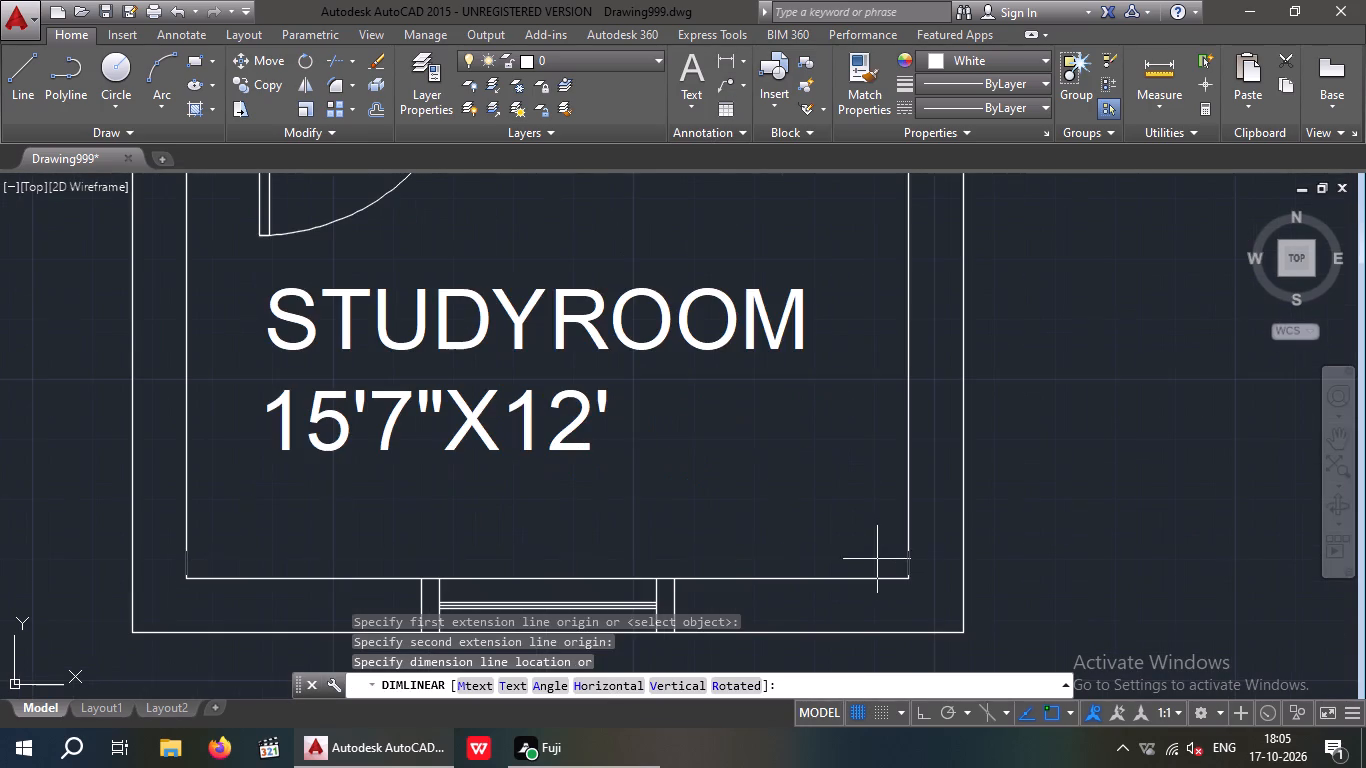
{"action": "scroll", "coordinate": [869, 544], "scroll_direction": "down", "scroll_amount": 1}
{"action": "key", "text": "space"}
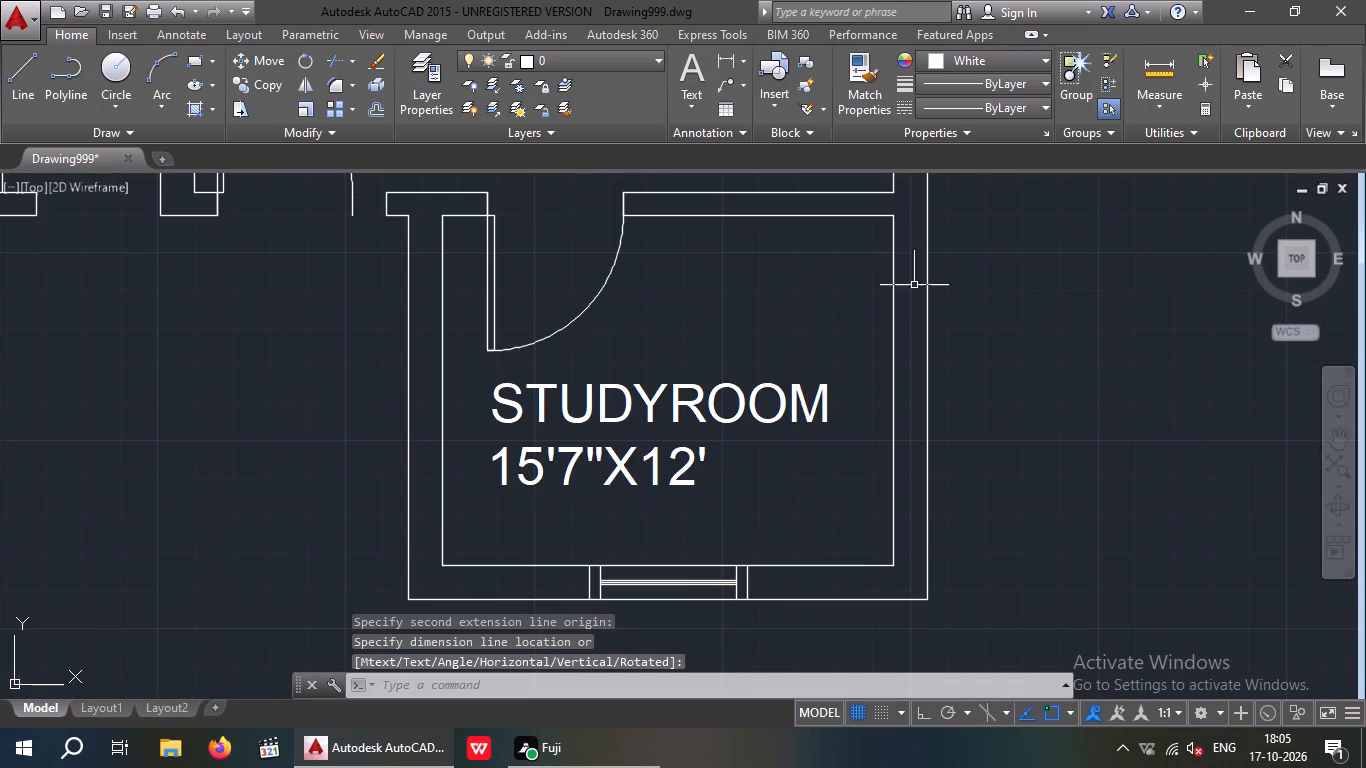
{"action": "key", "text": "space"}
{"action": "left_click_drag", "start_coordinate": [896, 212], "coordinate": [896, 222]}
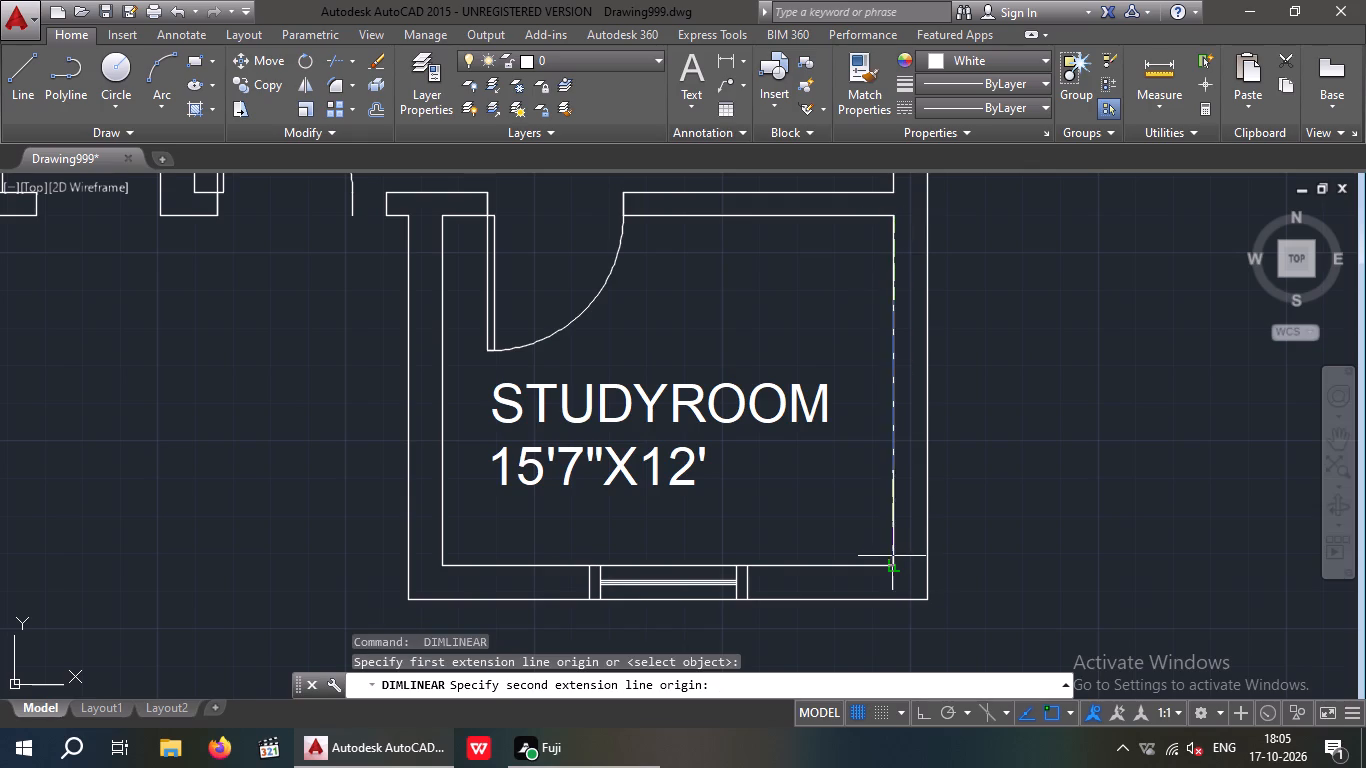
{"action": "left_click", "coordinate": [892, 560]}
{"action": "scroll", "coordinate": [874, 563], "scroll_direction": "up", "scroll_amount": 1}
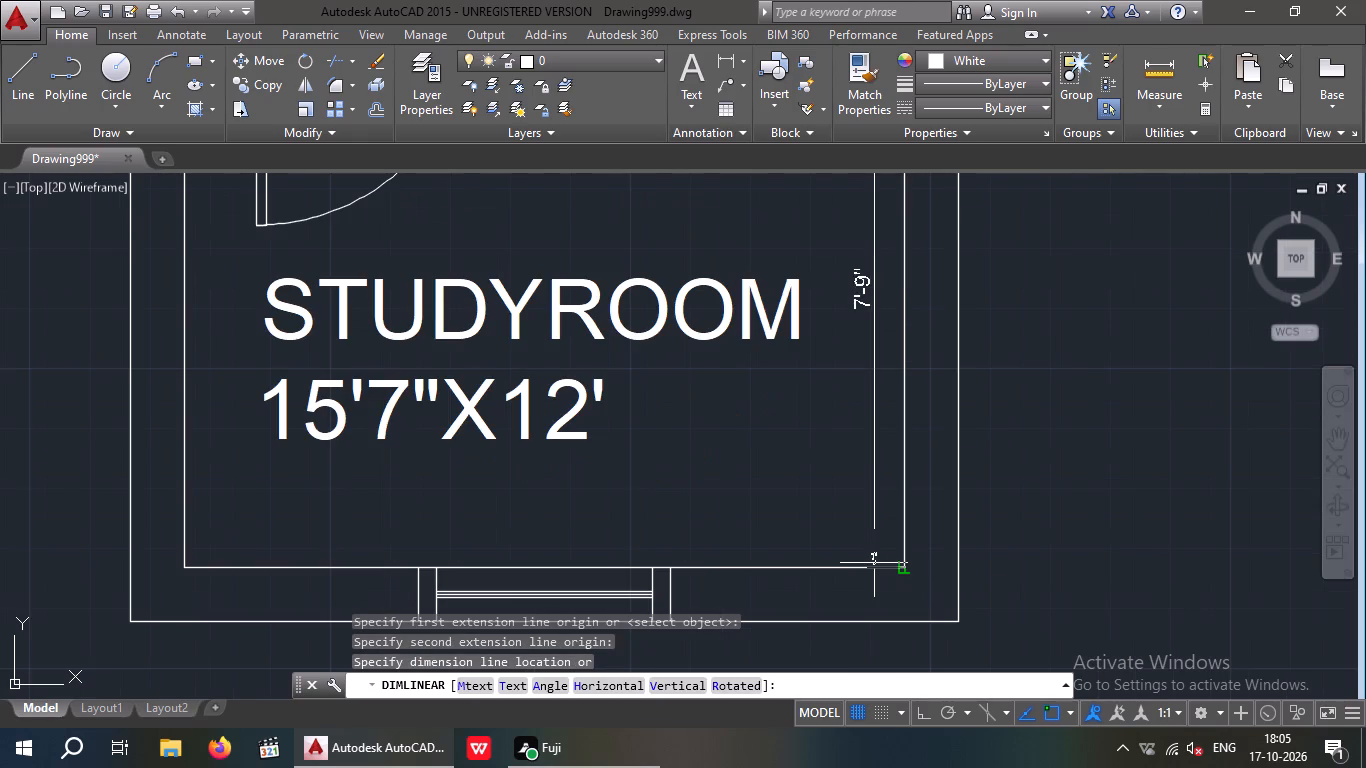
{"action": "key", "text": "Escape"}
Set the size line of the STUDYROOM label to 10'X7'9".
{"action": "double_click", "coordinate": [453, 418]}
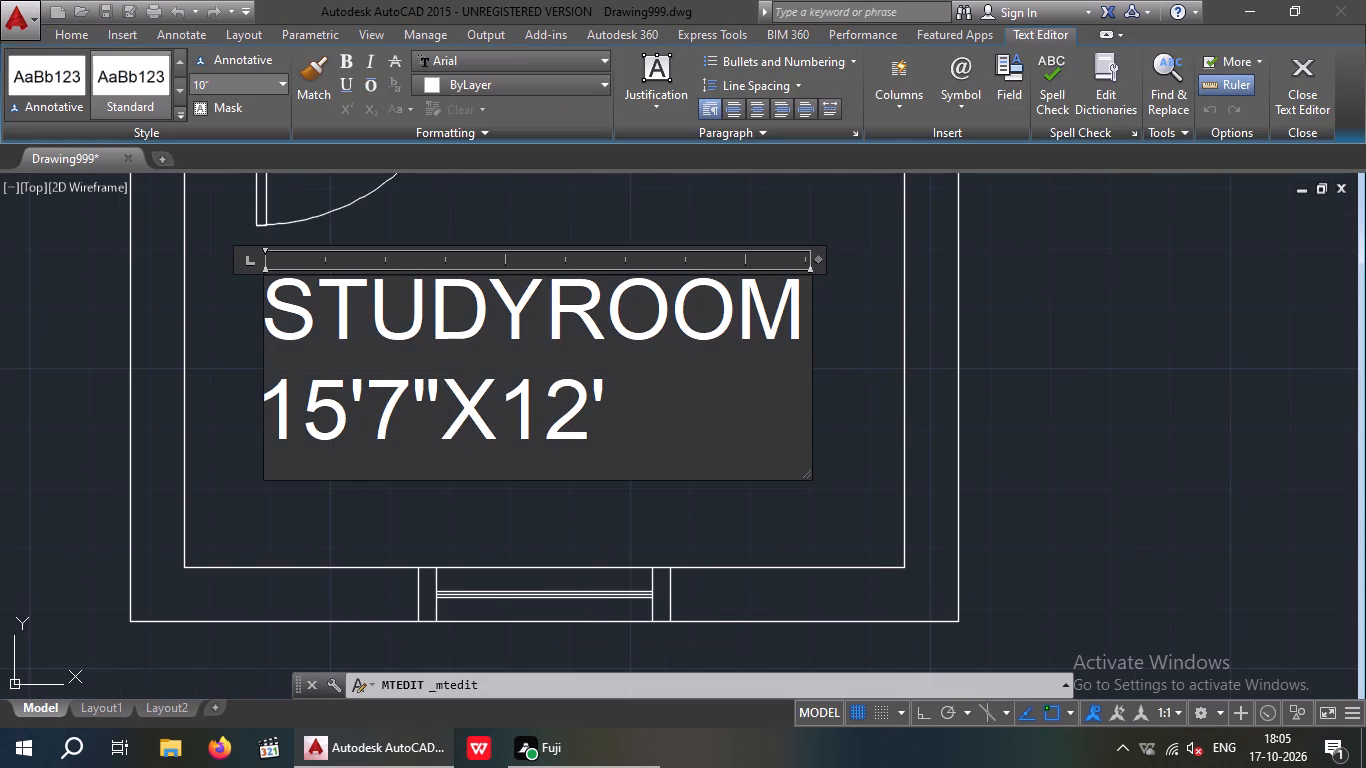
{"action": "key", "text": "BackSpace"}
{"action": "key", "text": "BackSpace"}
{"action": "key", "text": "BackSpace"}
{"action": "key", "text": "BackSpace"}
{"action": "type", "text": "0'"}
{"action": "key", "text": "Right"}
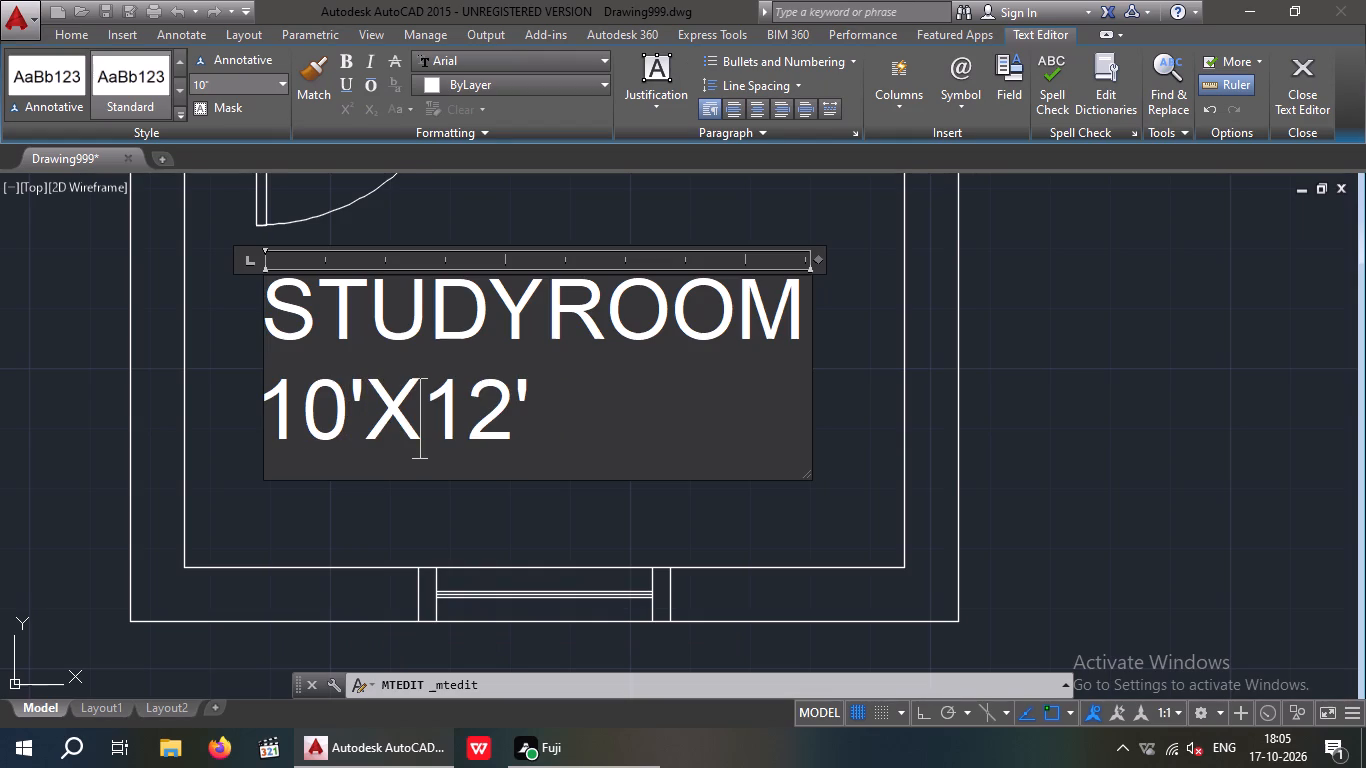
{"action": "key", "text": "Right"}
{"action": "key", "text": "Right"}
{"action": "key", "text": "BackSpace"}
{"action": "key", "text": "BackSpace"}
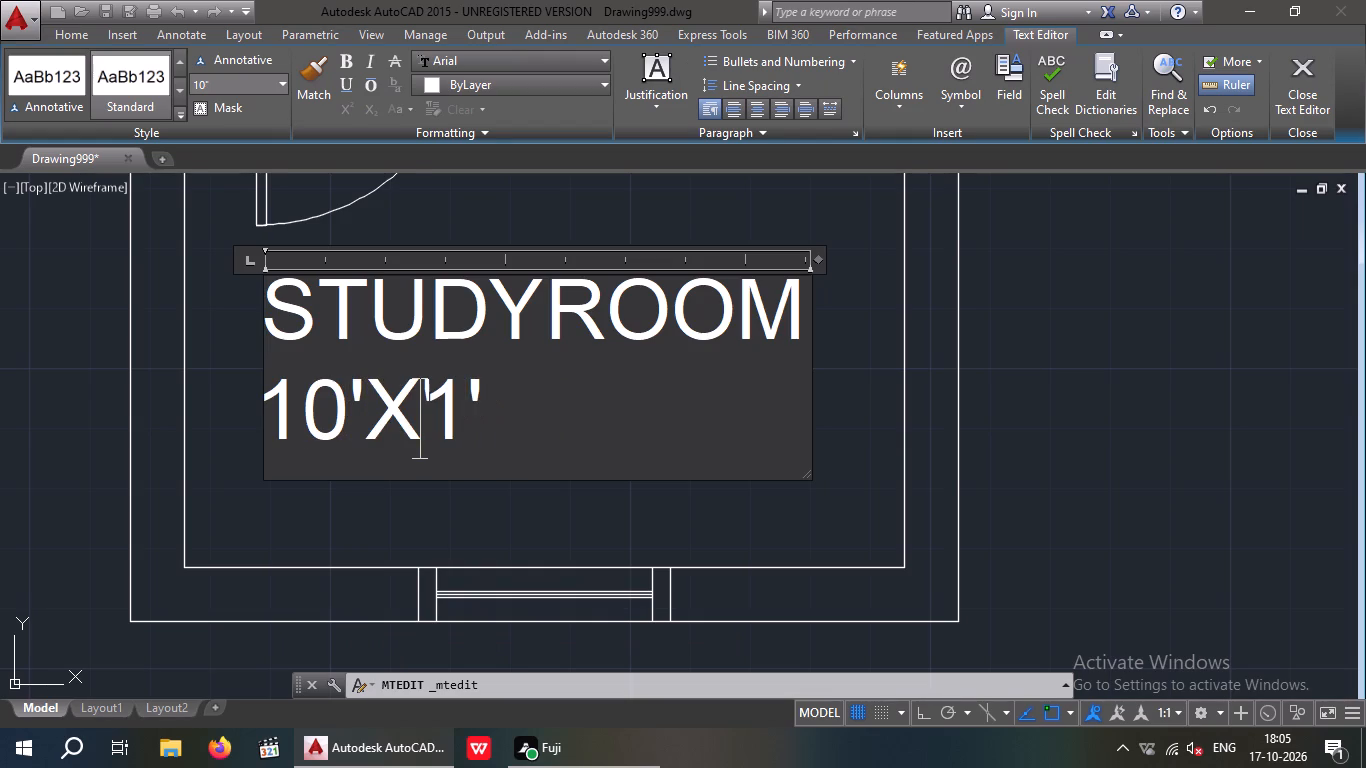
{"action": "key", "text": "7"}
{"action": "key", "text": "Right"}
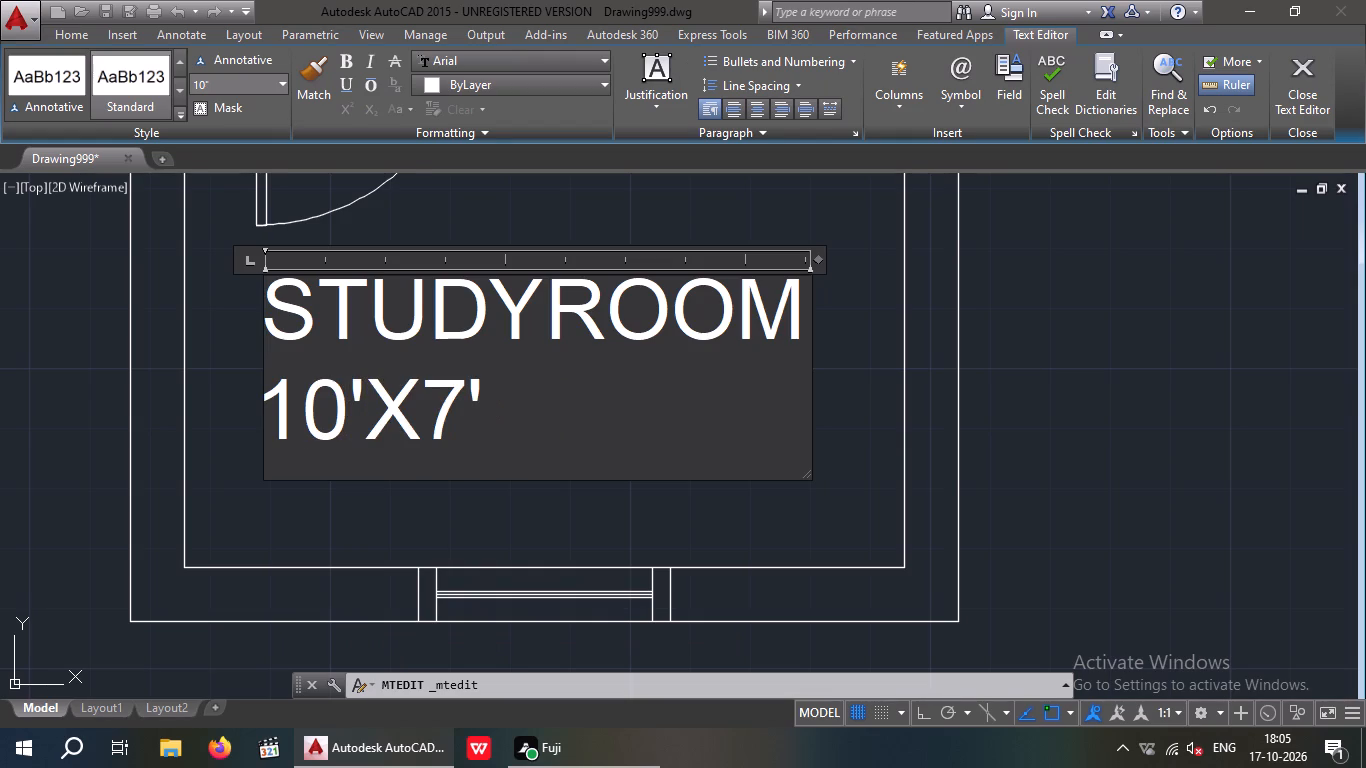
{"action": "key", "text": "9"}
{"action": "key", "text": "shift+quotedbl"}
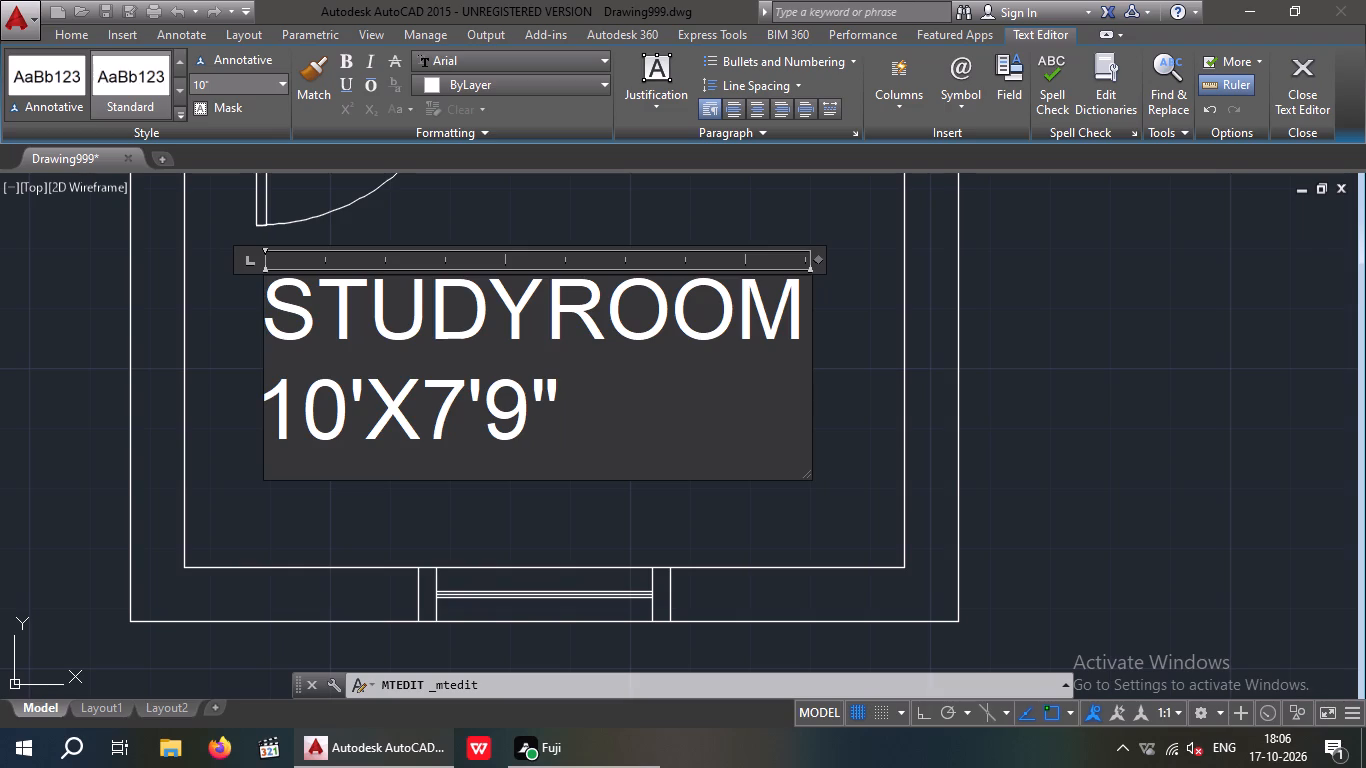
{"action": "left_click", "coordinate": [517, 493]}
Measure the kitchen's inner width and depth with temporary linear dimensions, without placing them.
{"action": "scroll", "coordinate": [503, 497], "scroll_direction": "down", "scroll_amount": 3}
{"action": "middle_click_drag", "start_coordinate": [508, 520], "coordinate": [527, 682]}
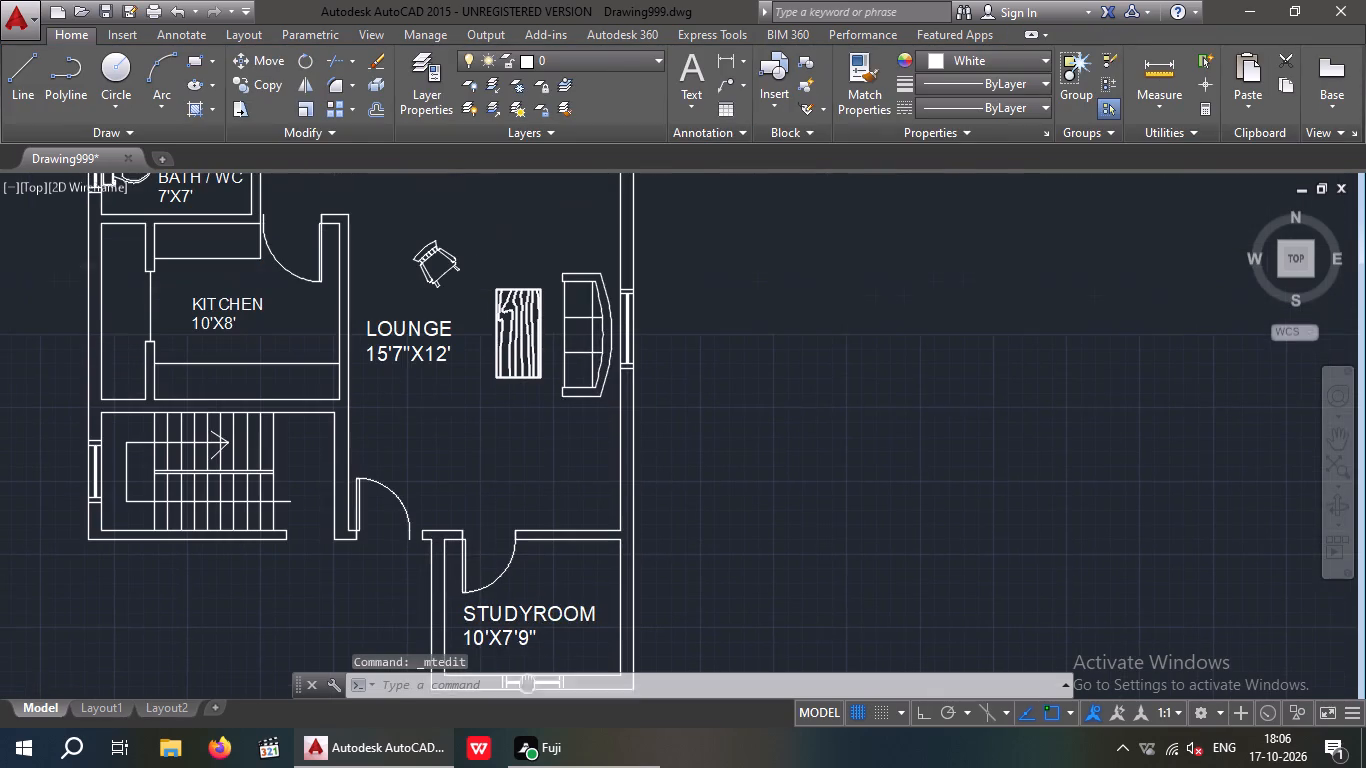
{"action": "middle_click_drag", "start_coordinate": [411, 402], "coordinate": [578, 416]}
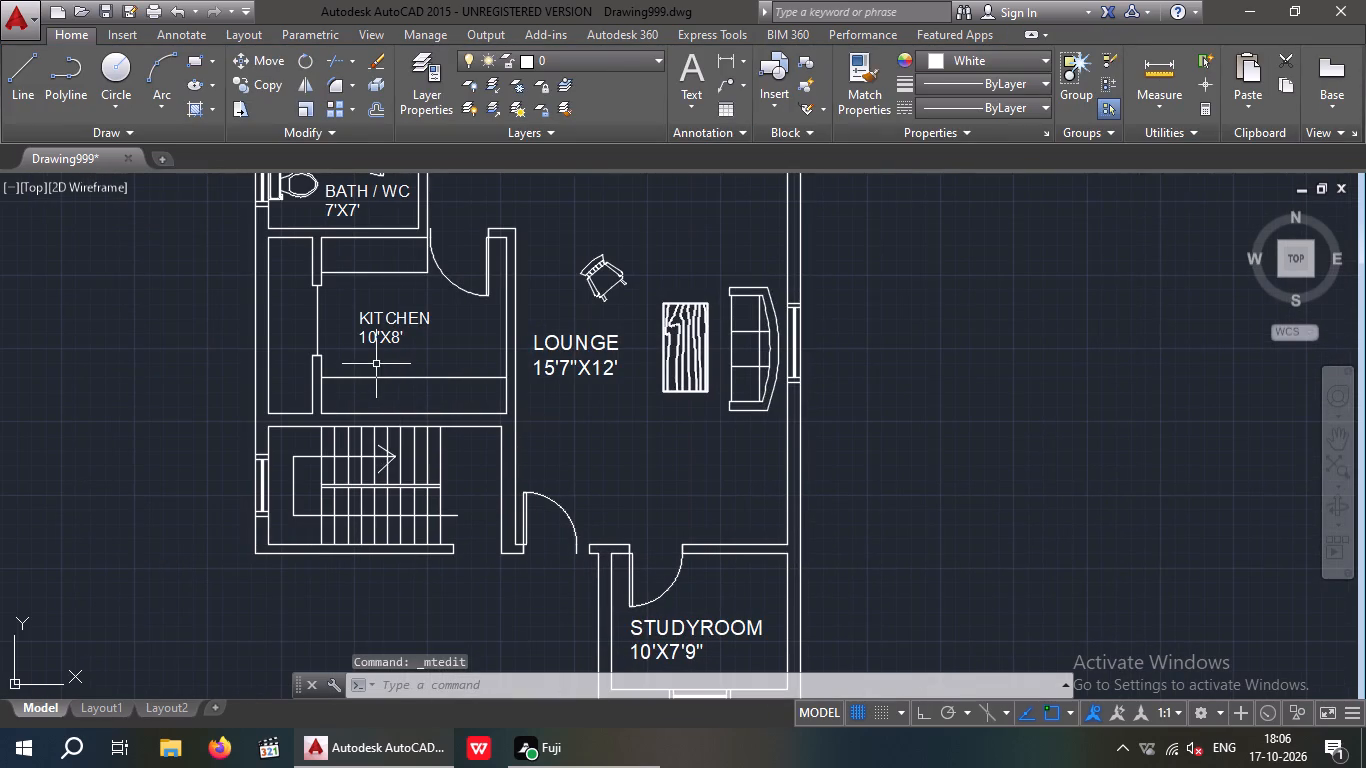
{"action": "left_click", "coordinate": [722, 57]}
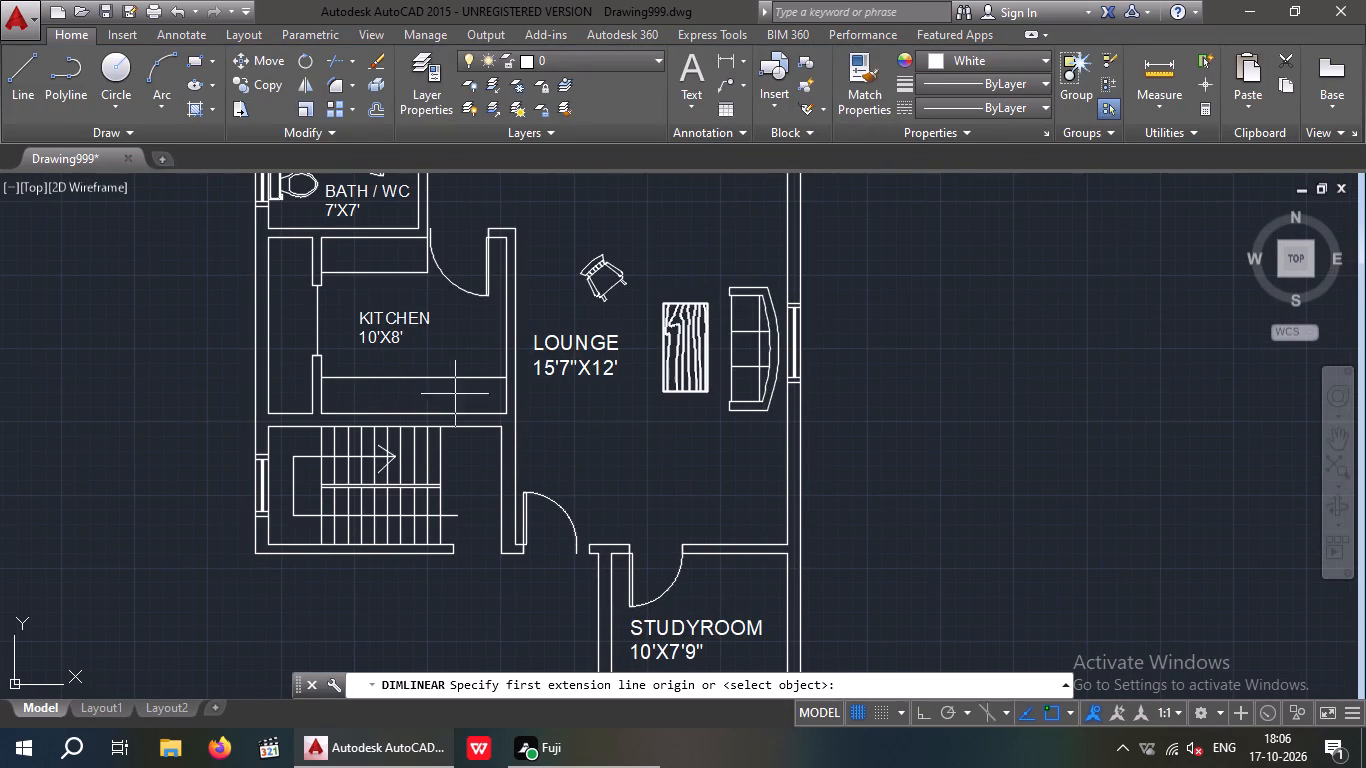
{"action": "scroll", "coordinate": [335, 412], "scroll_direction": "up", "scroll_amount": 1}
{"action": "left_click", "coordinate": [312, 412]}
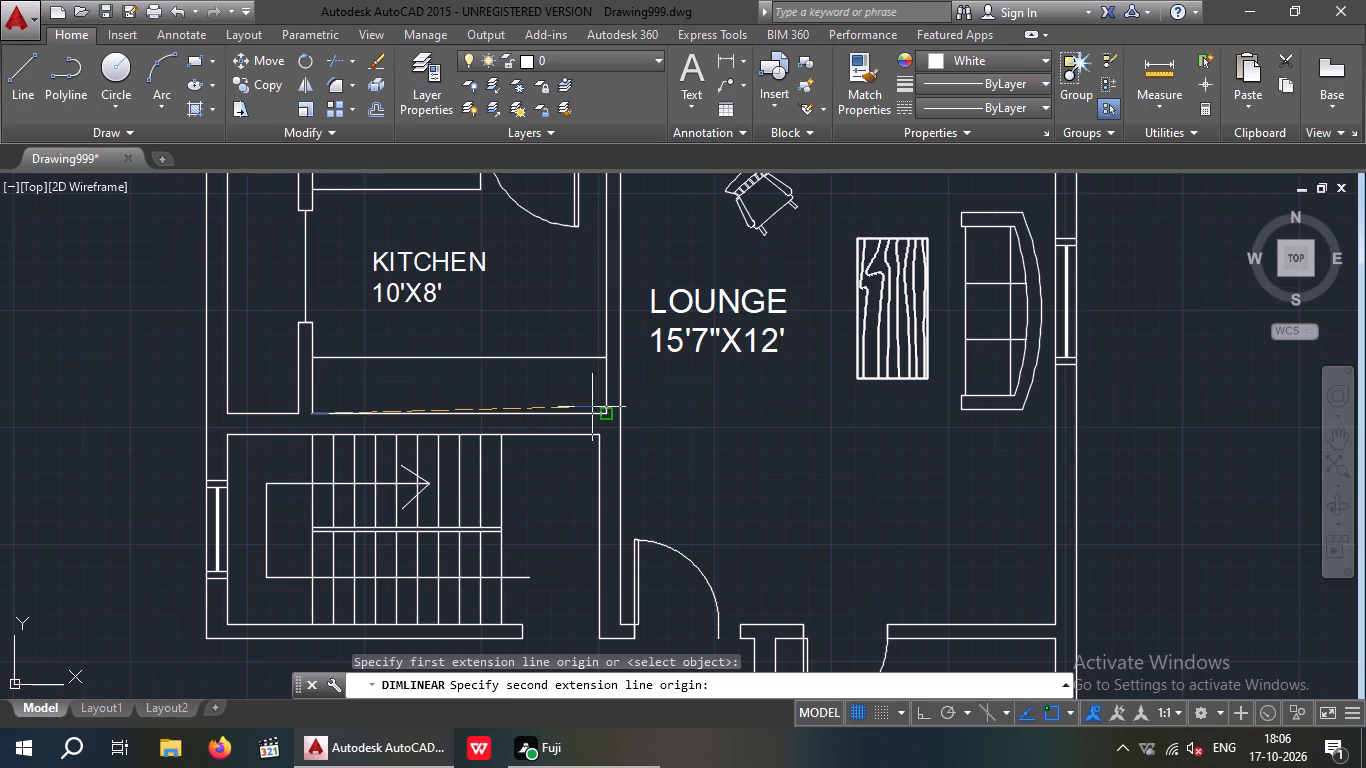
{"action": "left_click", "coordinate": [604, 413]}
{"action": "scroll", "coordinate": [570, 389], "scroll_direction": "up", "scroll_amount": 2}
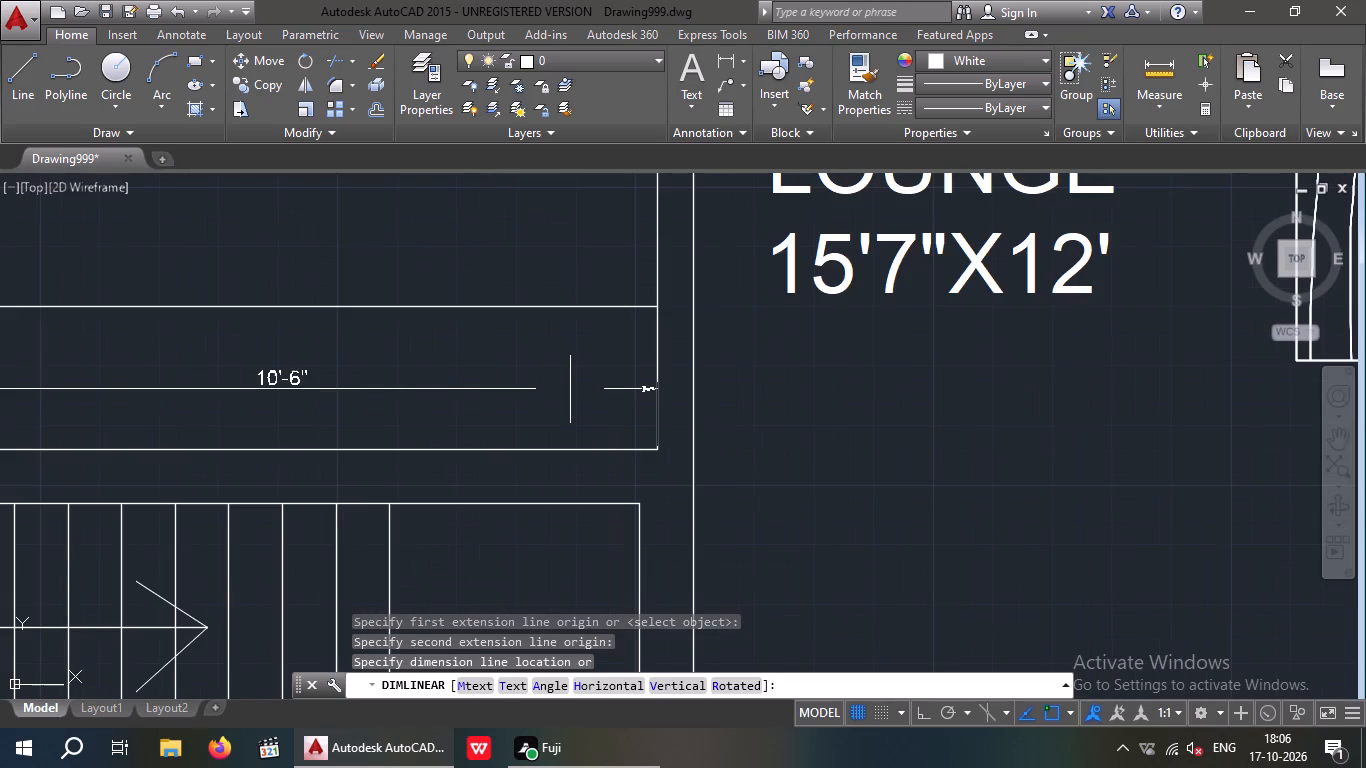
{"action": "key", "text": "space"}
{"action": "scroll", "coordinate": [568, 395], "scroll_direction": "down", "scroll_amount": 2}
{"action": "key", "text": "space"}
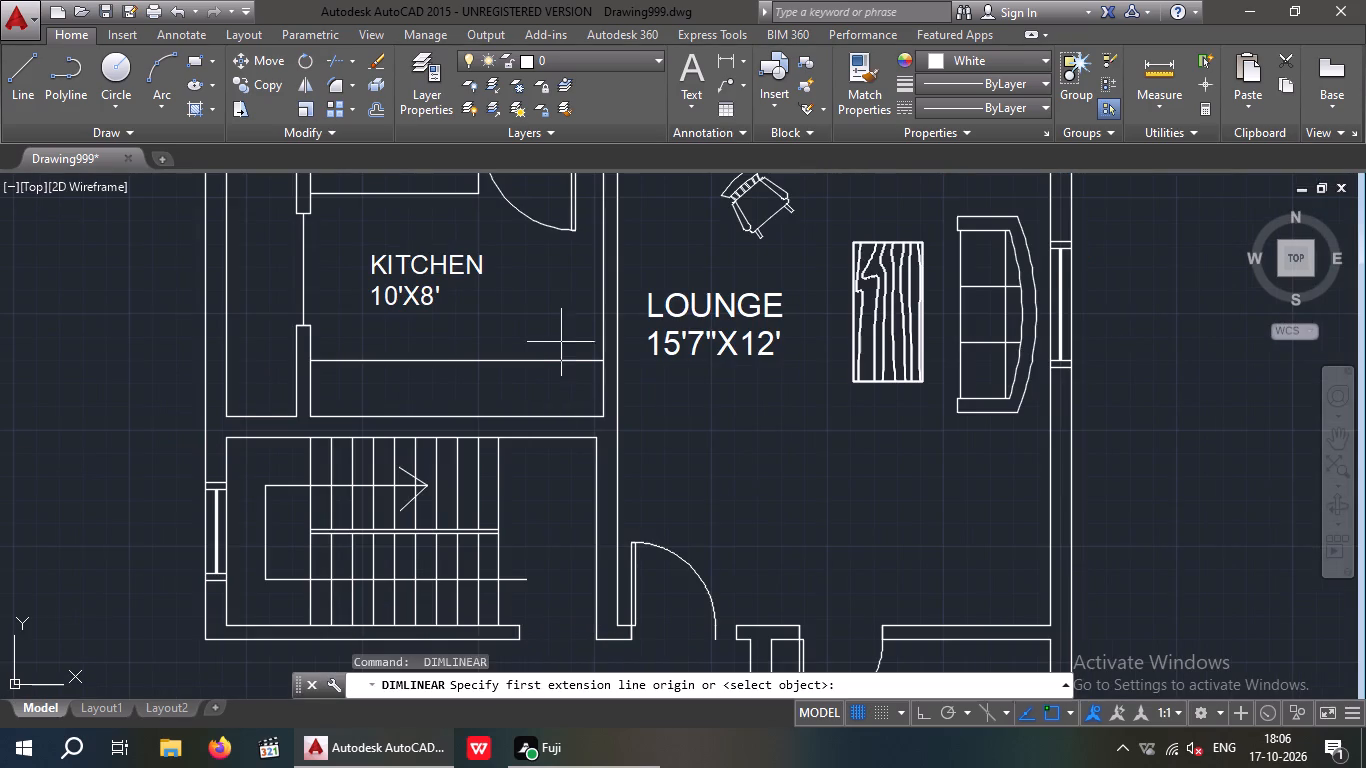
{"action": "middle_click_drag", "start_coordinate": [557, 370], "coordinate": [528, 492]}
{"action": "left_click_drag", "start_coordinate": [577, 254], "coordinate": [579, 264]}
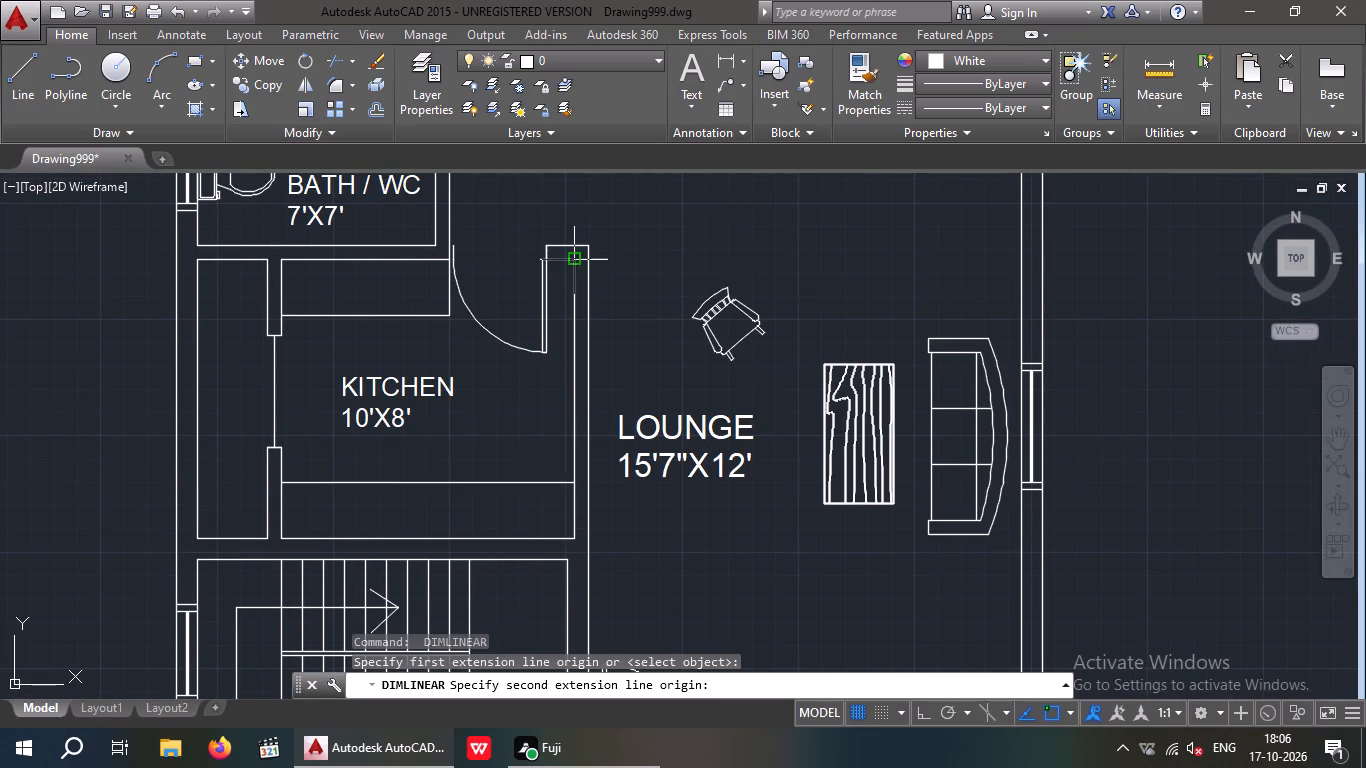
{"action": "left_click", "coordinate": [577, 540]}
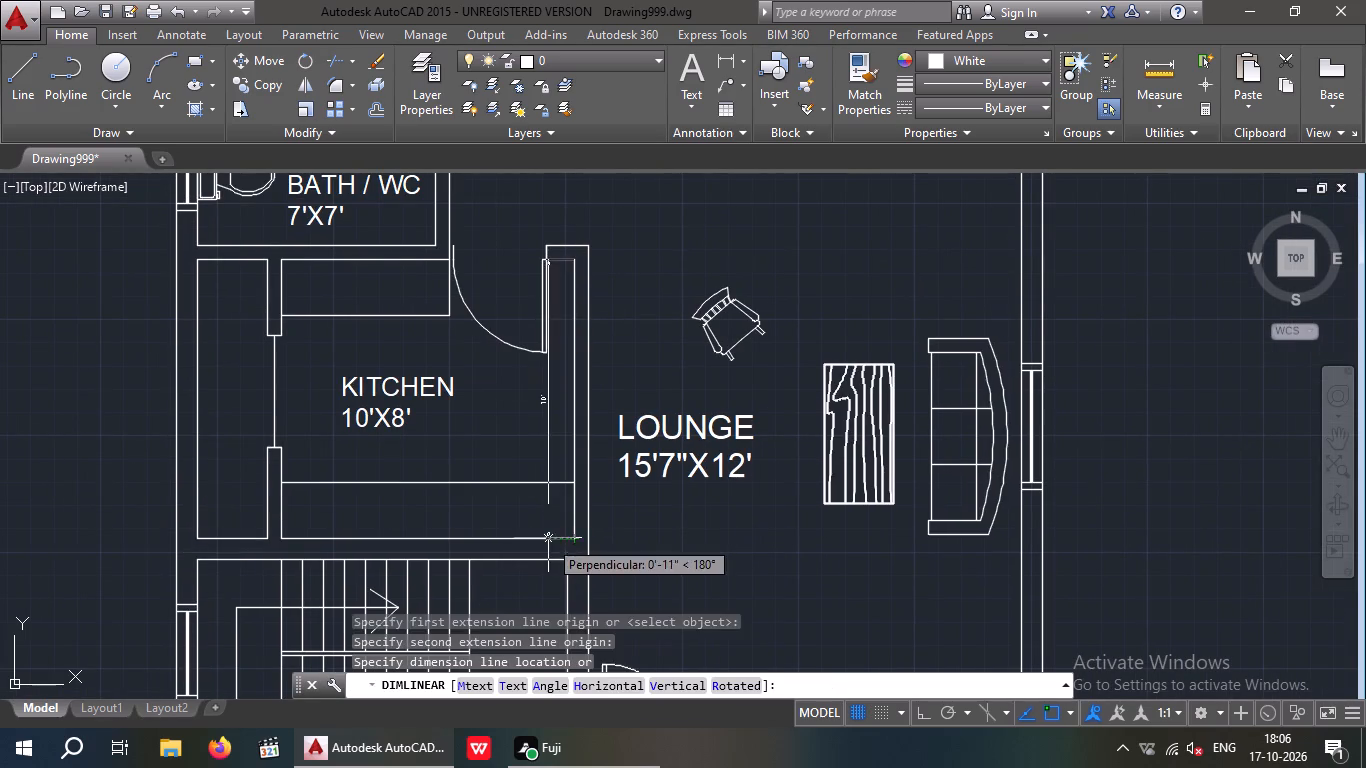
{"action": "scroll", "coordinate": [548, 538], "scroll_direction": "up", "scroll_amount": 2}
{"action": "key", "text": "space"}
{"action": "scroll", "coordinate": [150, 330], "scroll_direction": "down", "scroll_amount": 1}
Set the size line of the KITCHEN label to 10'6"X10'.
{"action": "middle_click_drag", "start_coordinate": [194, 413], "coordinate": [217, 444]}
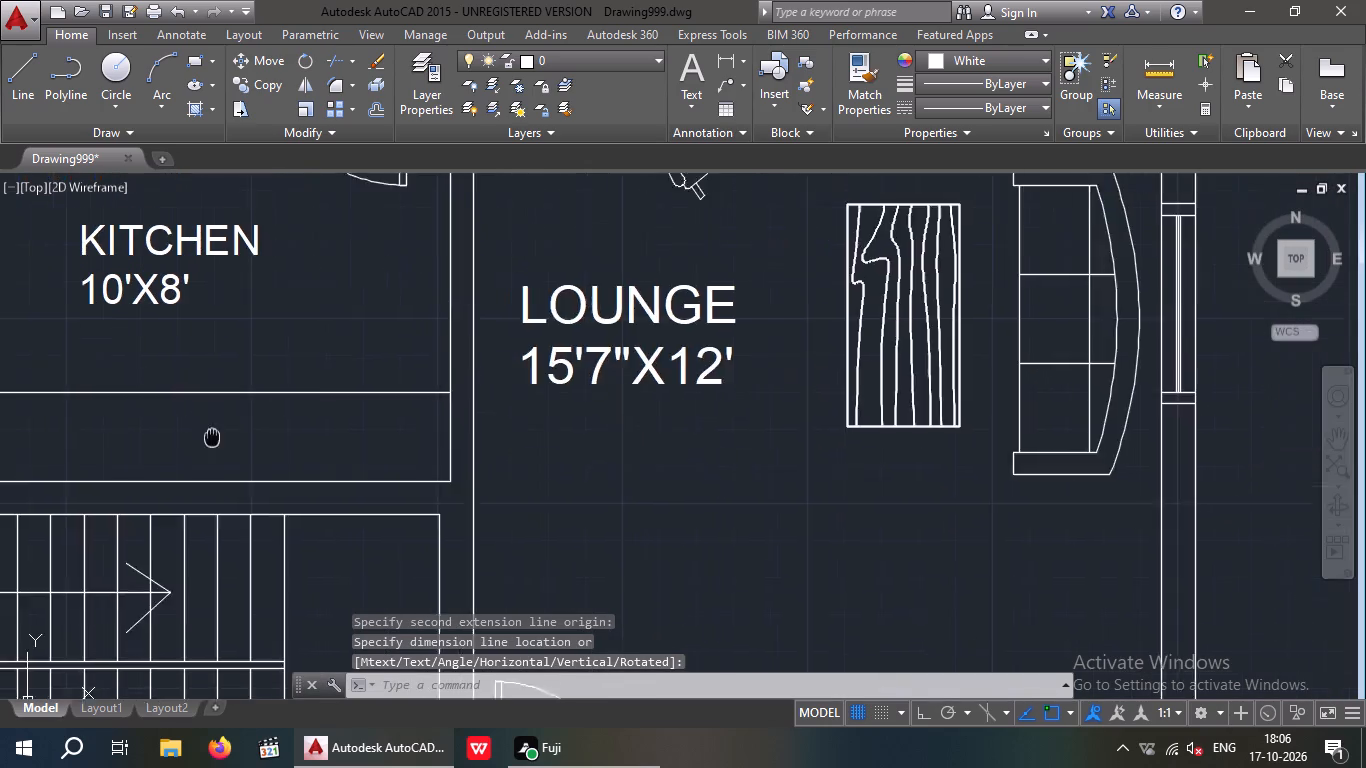
{"action": "middle_click_drag", "start_coordinate": [217, 444], "coordinate": [243, 488]}
{"action": "double_click", "coordinate": [174, 354]}
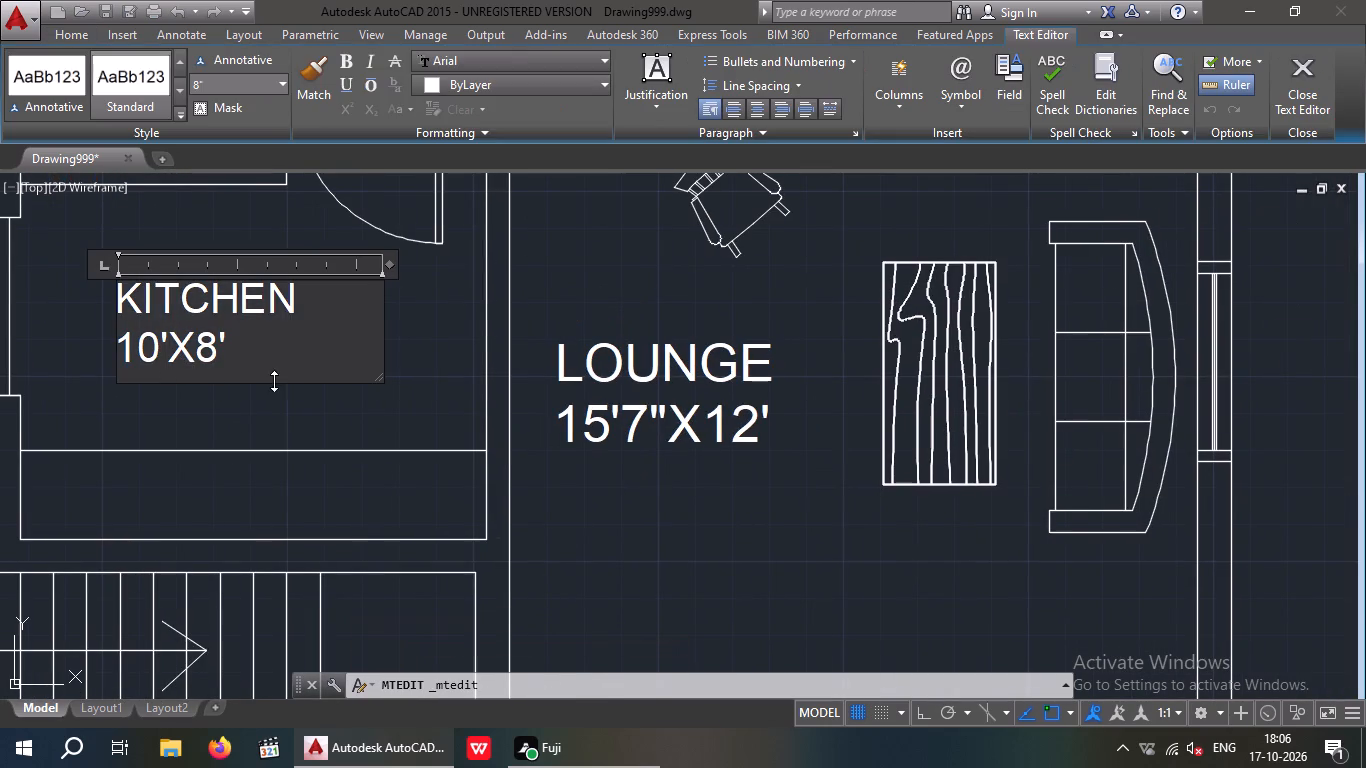
{"action": "type", "text": "6\""}
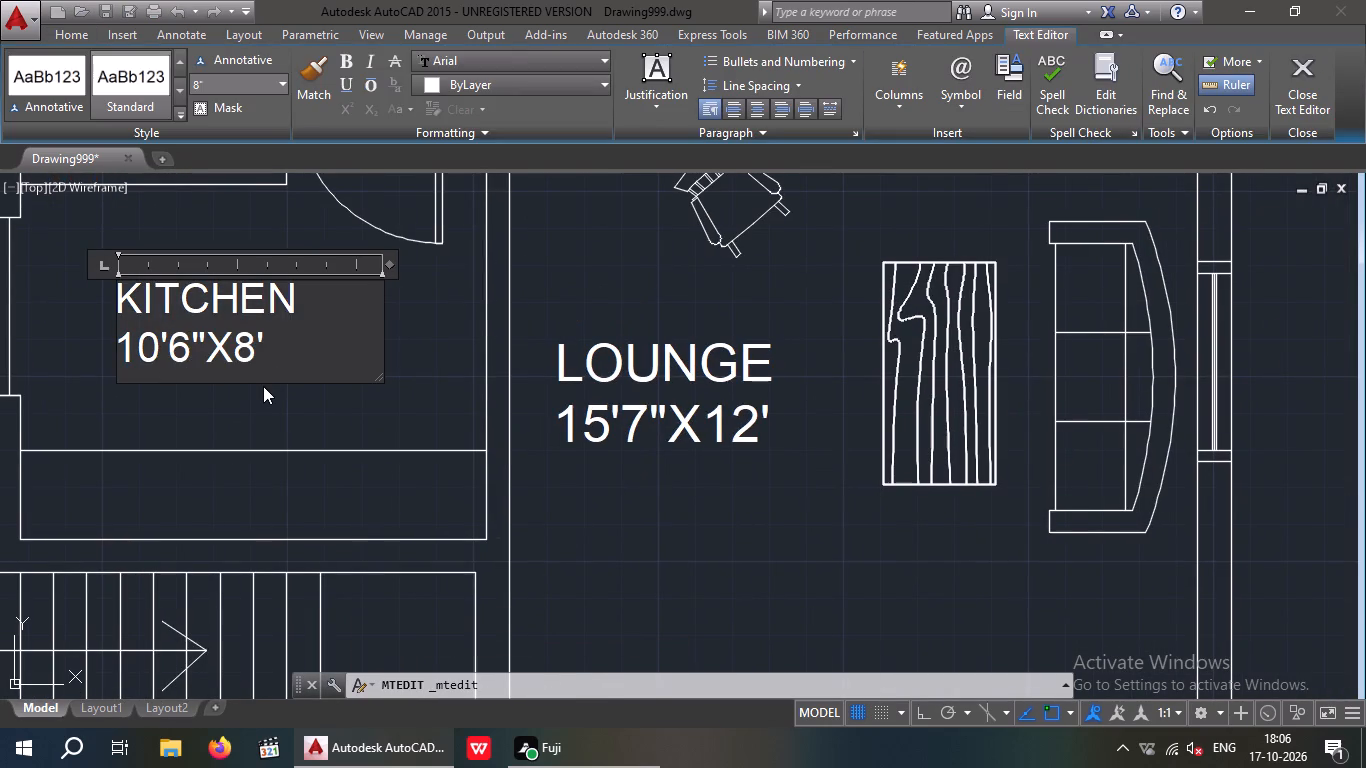
{"action": "key", "text": "Right"}
{"action": "key", "text": "Right"}
{"action": "key", "text": "BackSpace"}
{"action": "type", "text": "10"}
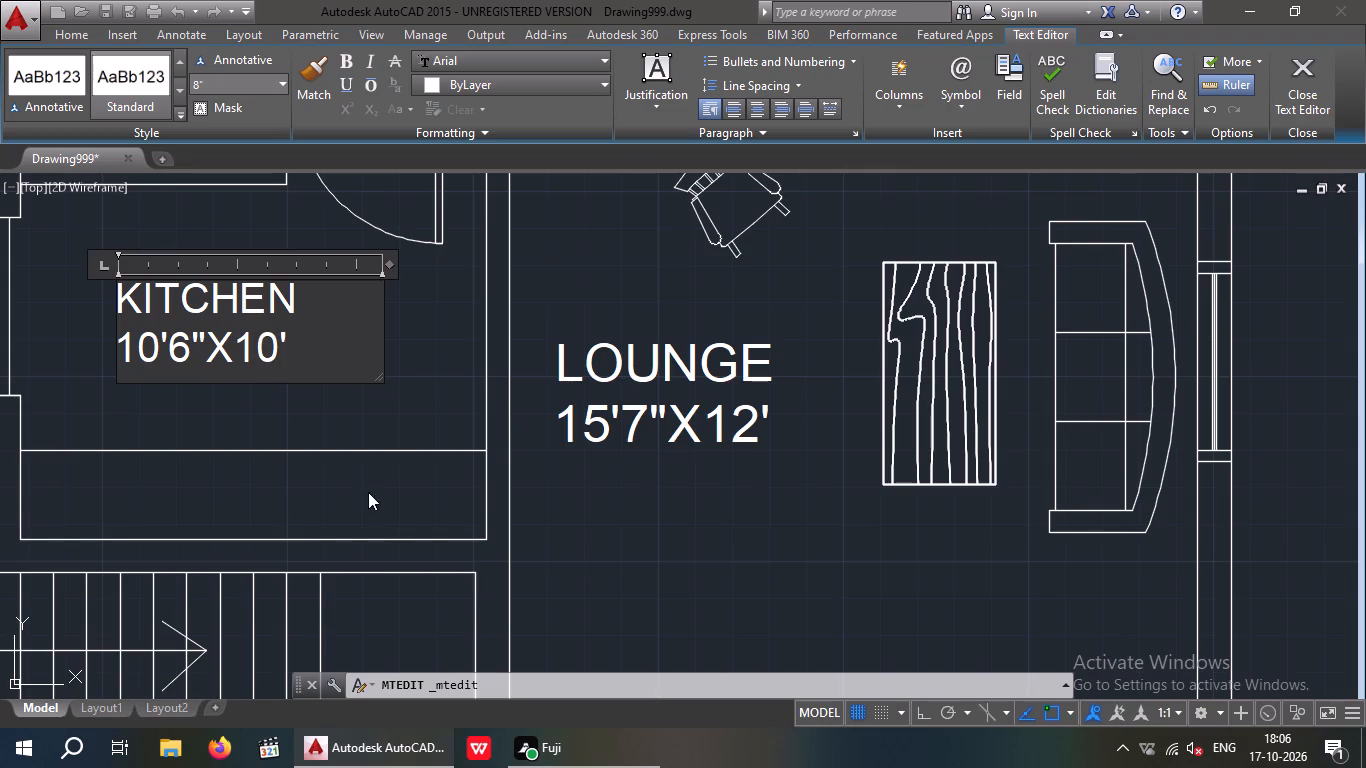
{"action": "left_click", "coordinate": [301, 412]}
Measure the inner width and depth of the BATH / WC above the kitchen with temporary linear dimensions, without placing them.
{"action": "scroll", "coordinate": [298, 413], "scroll_direction": "down", "scroll_amount": 3}
{"action": "middle_click_drag", "start_coordinate": [310, 436], "coordinate": [328, 477]}
{"action": "scroll", "coordinate": [319, 459], "scroll_direction": "down", "scroll_amount": 1}
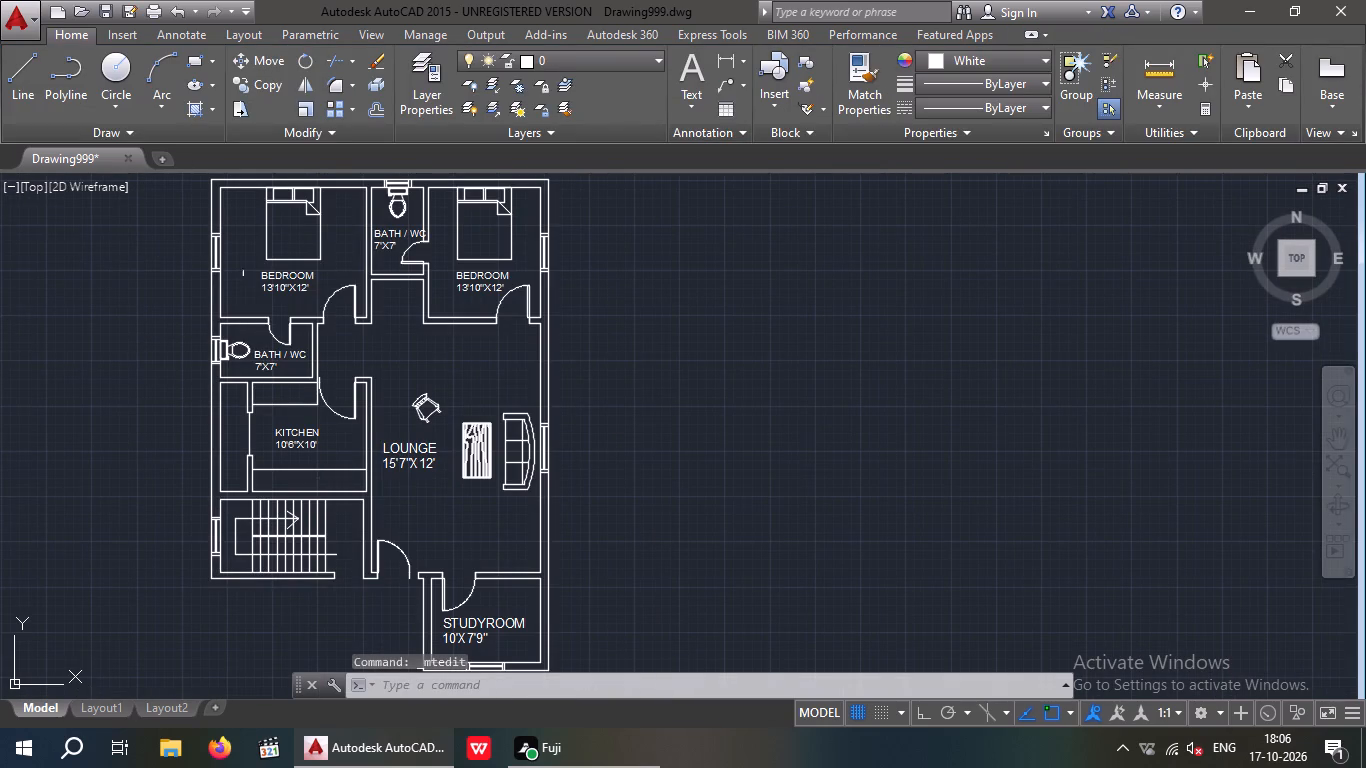
{"action": "scroll", "coordinate": [268, 364], "scroll_direction": "up", "scroll_amount": 2}
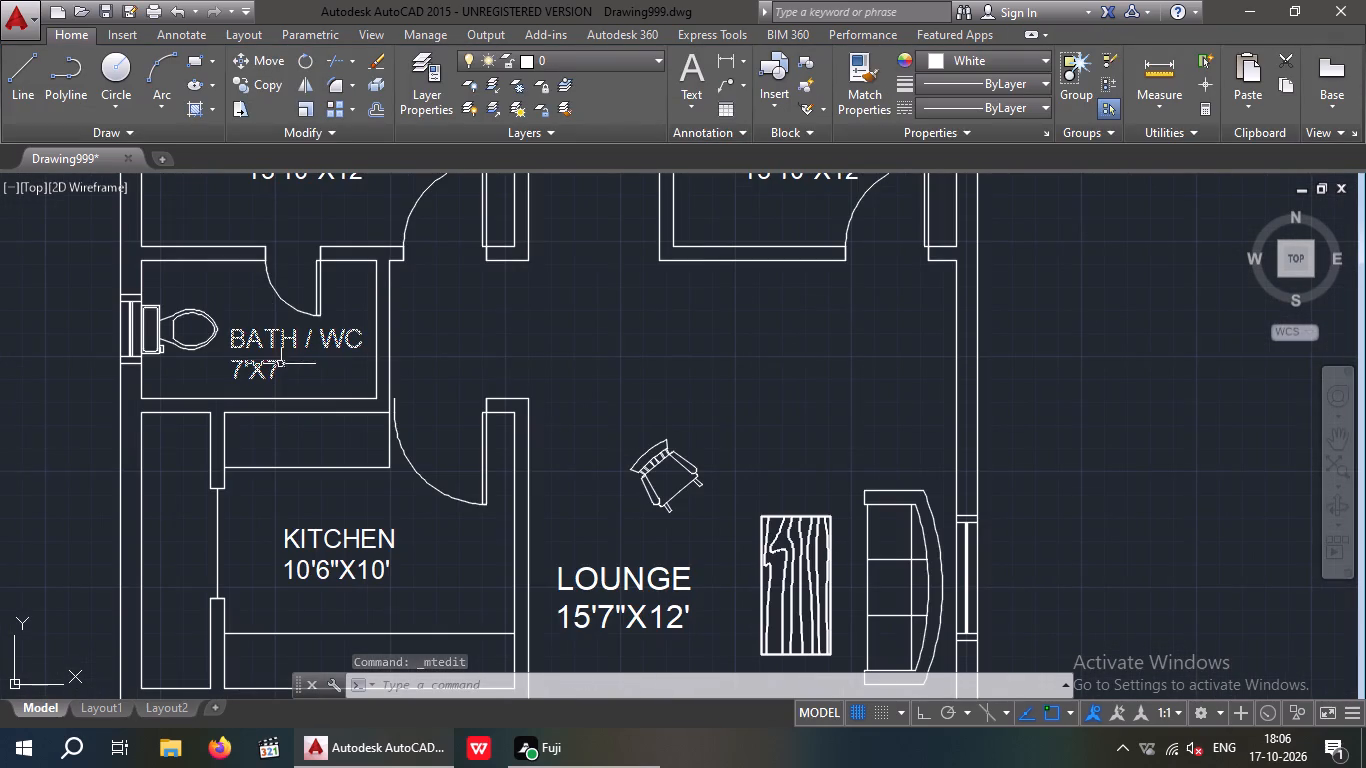
{"action": "left_click", "coordinate": [719, 55]}
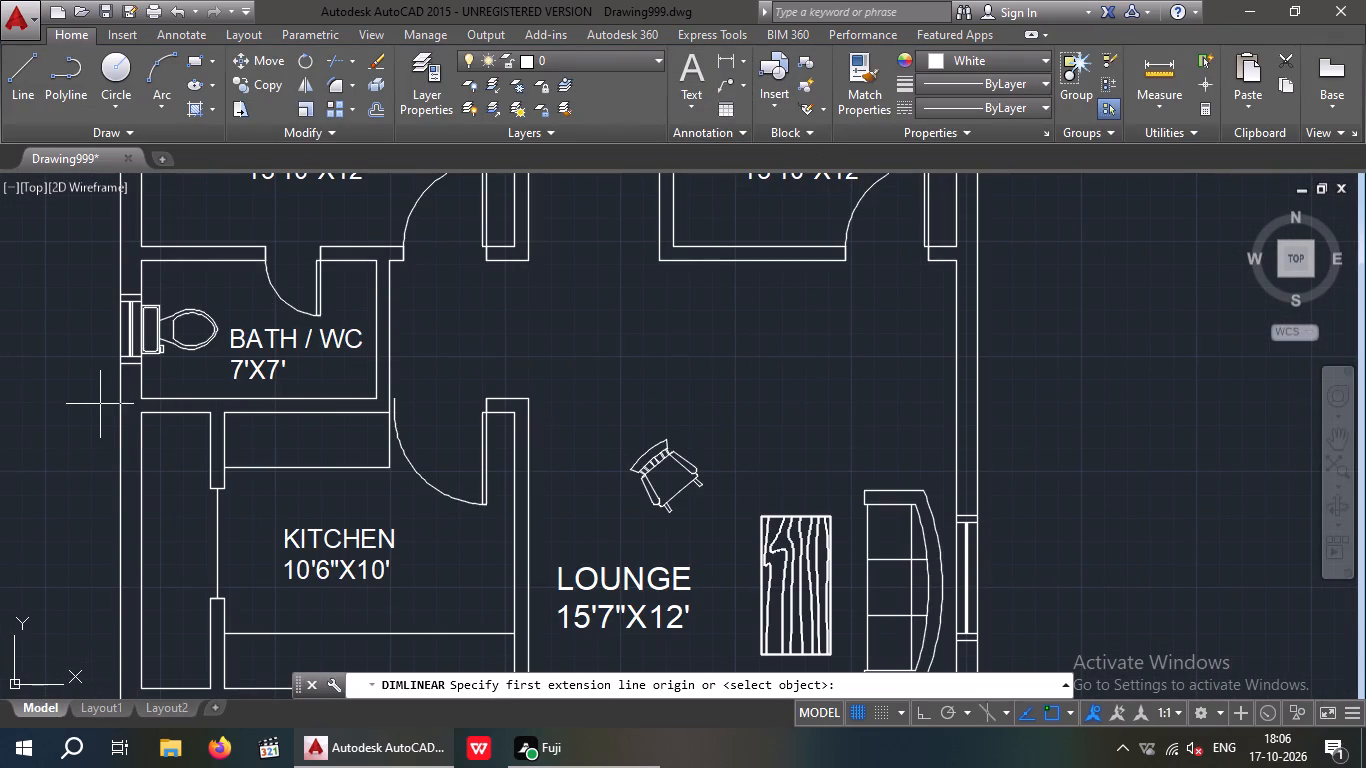
{"action": "left_click", "coordinate": [139, 400]}
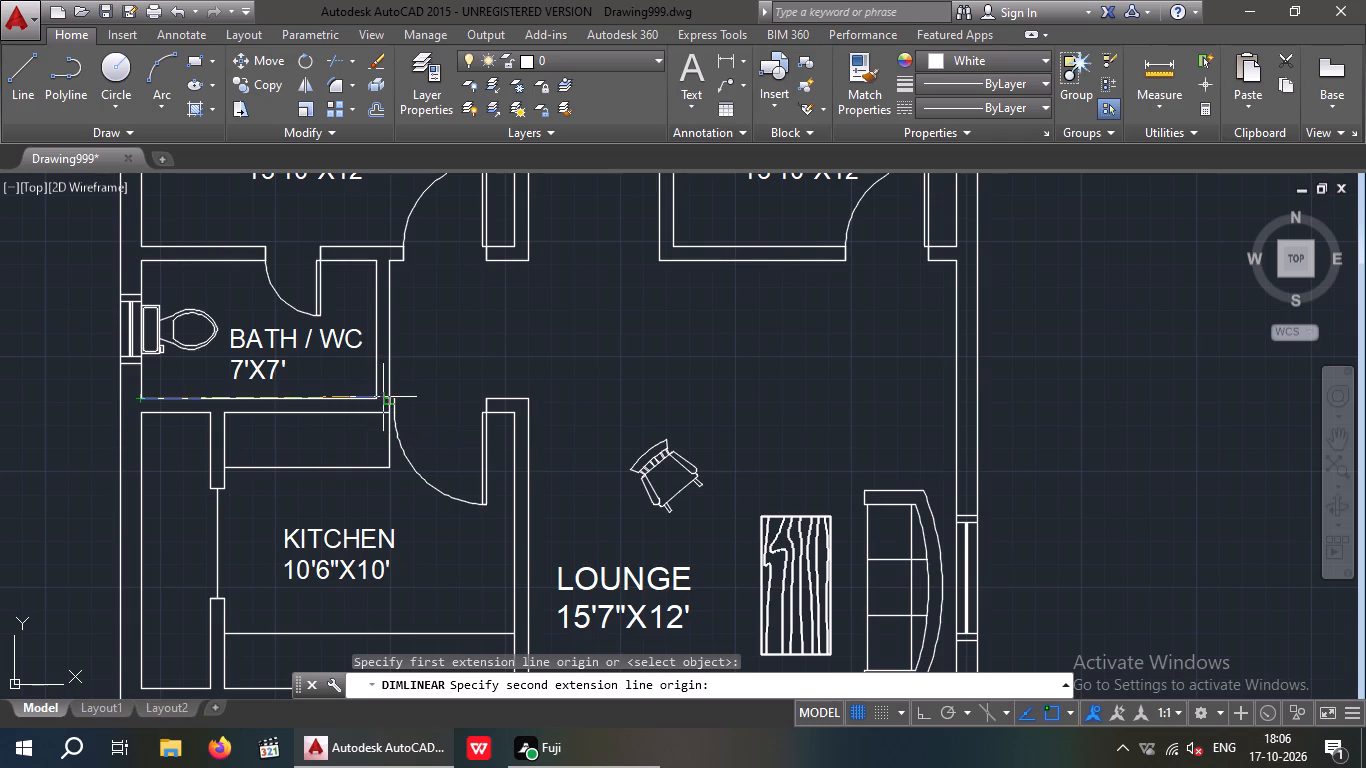
{"action": "left_click", "coordinate": [375, 399]}
{"action": "scroll", "coordinate": [345, 392], "scroll_direction": "up", "scroll_amount": 3}
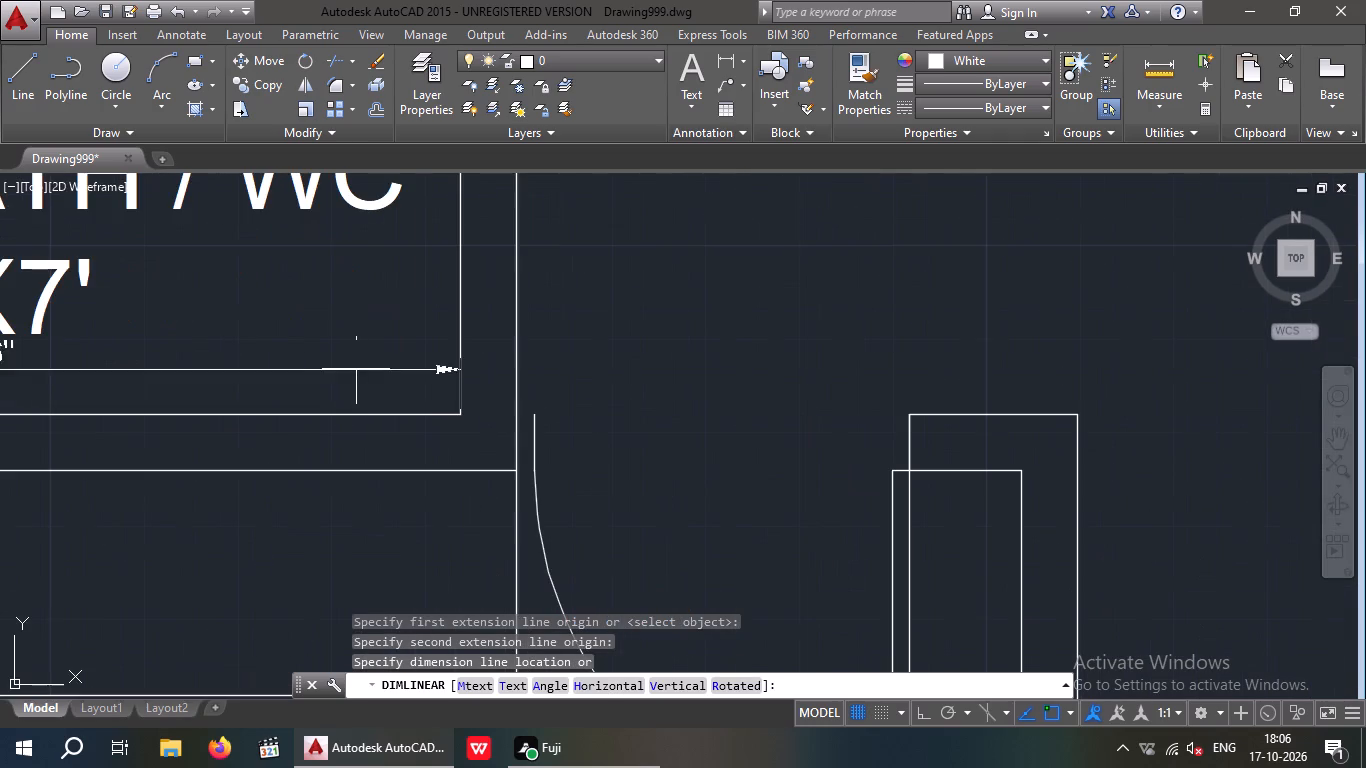
{"action": "middle_click_drag", "start_coordinate": [356, 369], "coordinate": [470, 393]}
{"action": "key", "text": "space"}
{"action": "scroll", "coordinate": [395, 381], "scroll_direction": "down", "scroll_amount": 1}
{"action": "middle_click", "coordinate": [402, 428]}
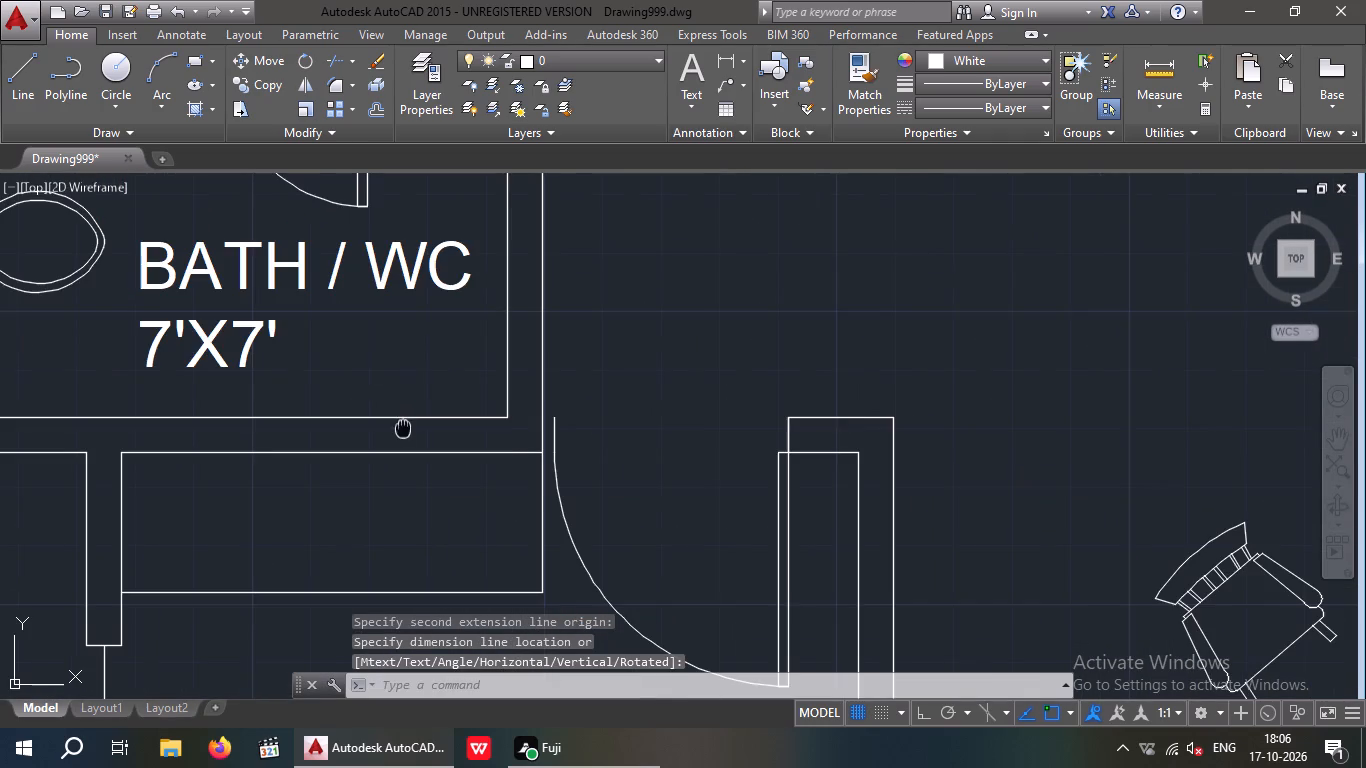
{"action": "middle_click_drag", "start_coordinate": [415, 427], "coordinate": [406, 576]}
{"action": "key", "text": "space"}
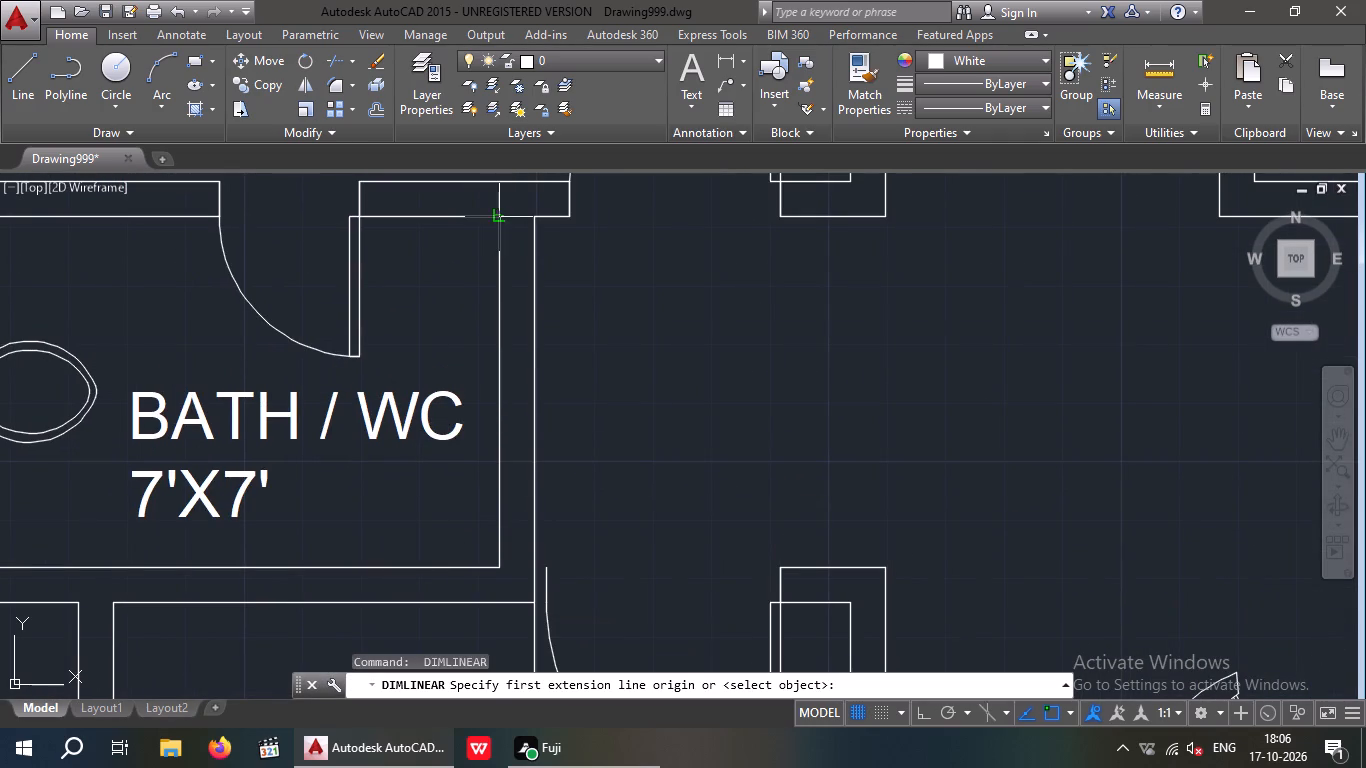
{"action": "left_click_drag", "start_coordinate": [498, 220], "coordinate": [482, 389]}
{"action": "left_click", "coordinate": [499, 567]}
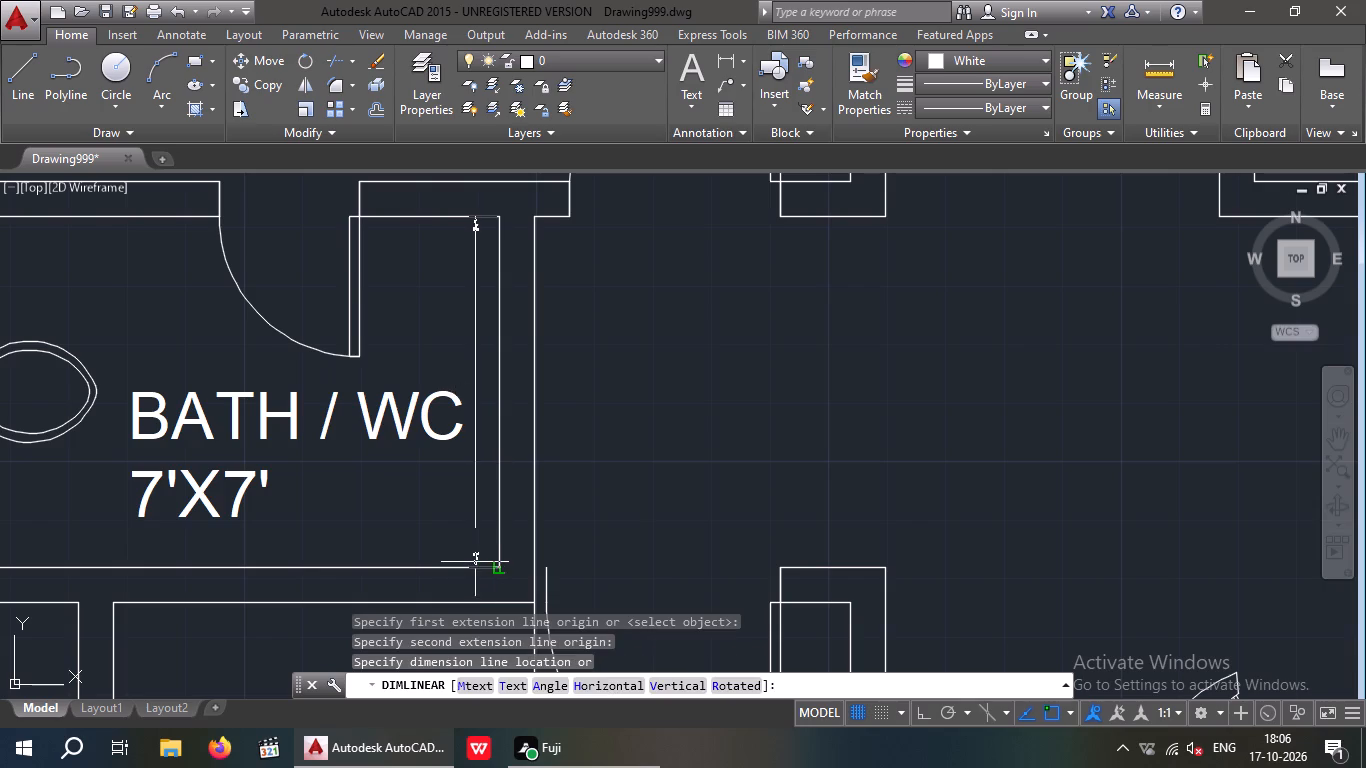
{"action": "key", "text": "space"}
Set the size line of the BATH / WC label above the kitchen to 8'6"X5'.
{"action": "double_click", "coordinate": [249, 480]}
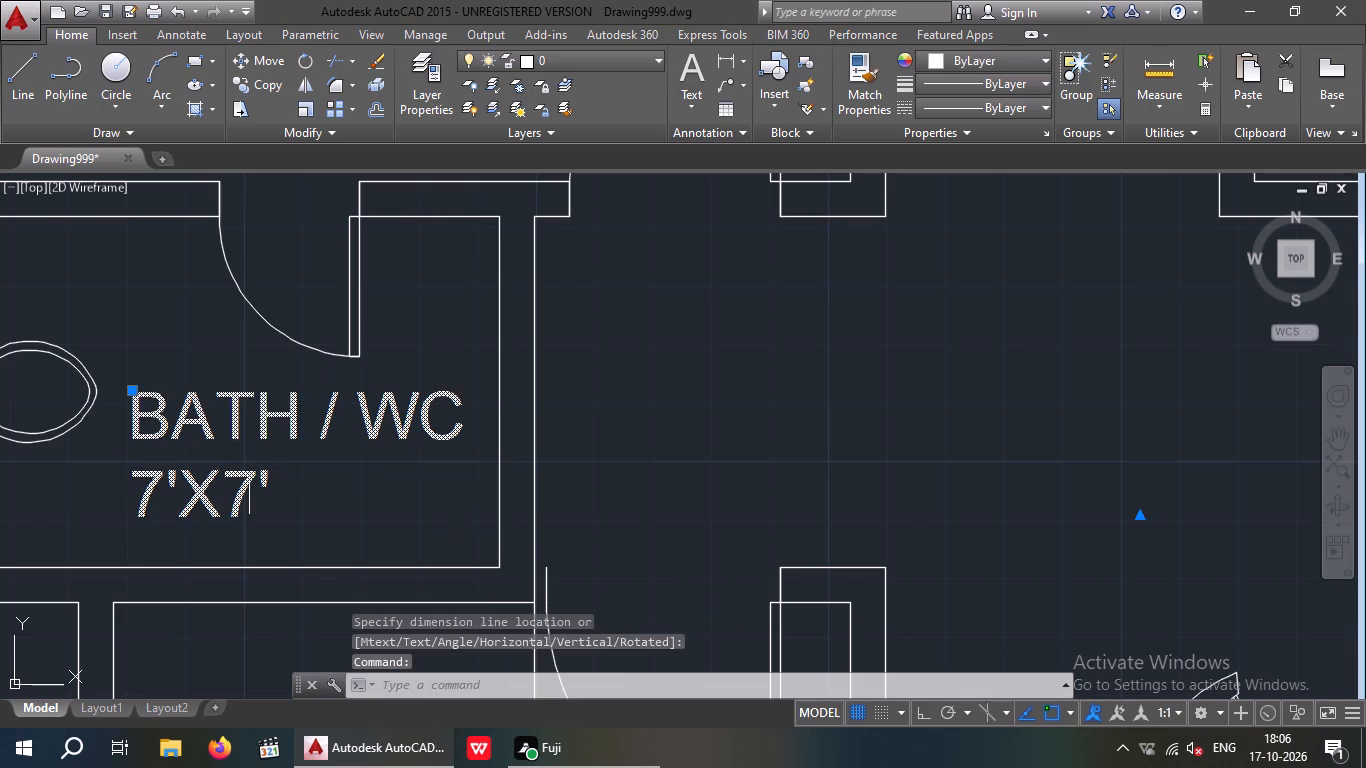
{"action": "left_click", "coordinate": [174, 502]}
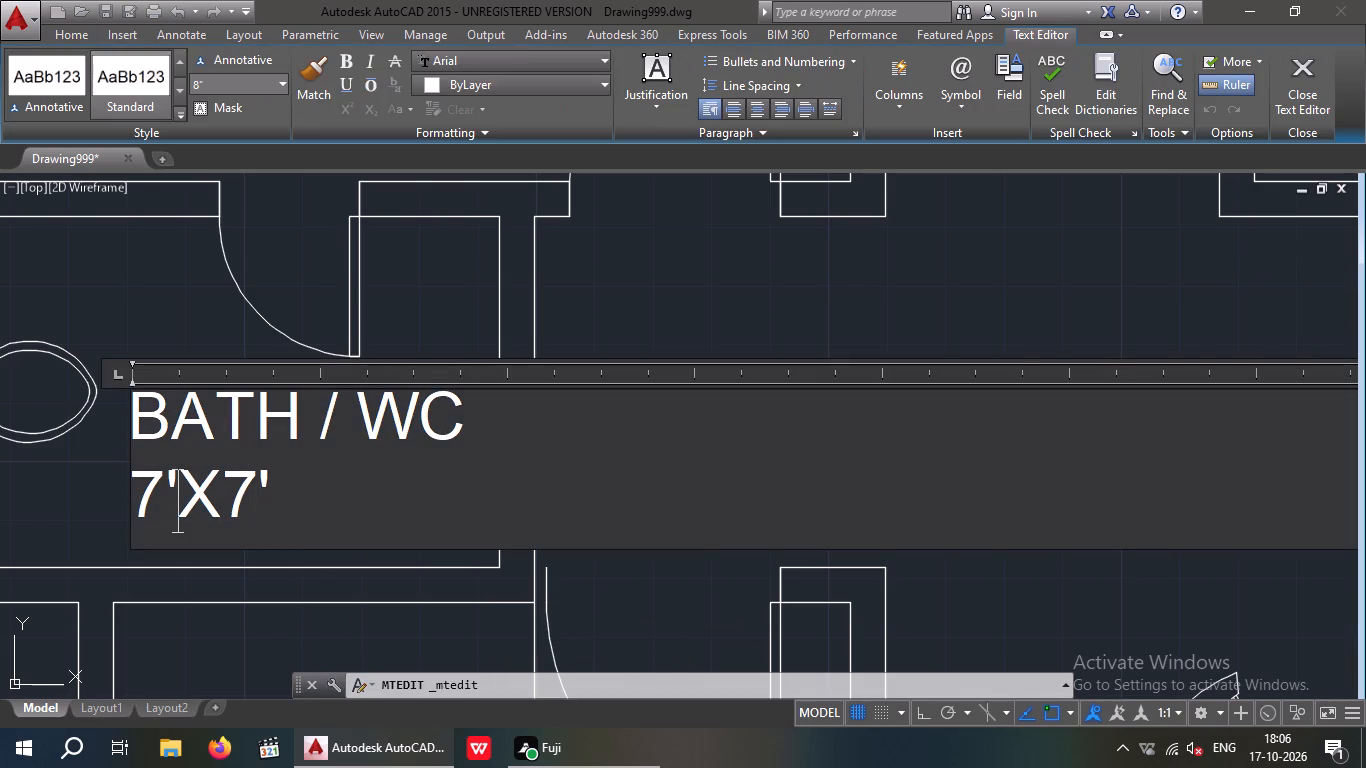
{"action": "key", "text": "BackSpace"}
{"action": "key", "text": "BackSpace"}
{"action": "type", "text": "8'"}
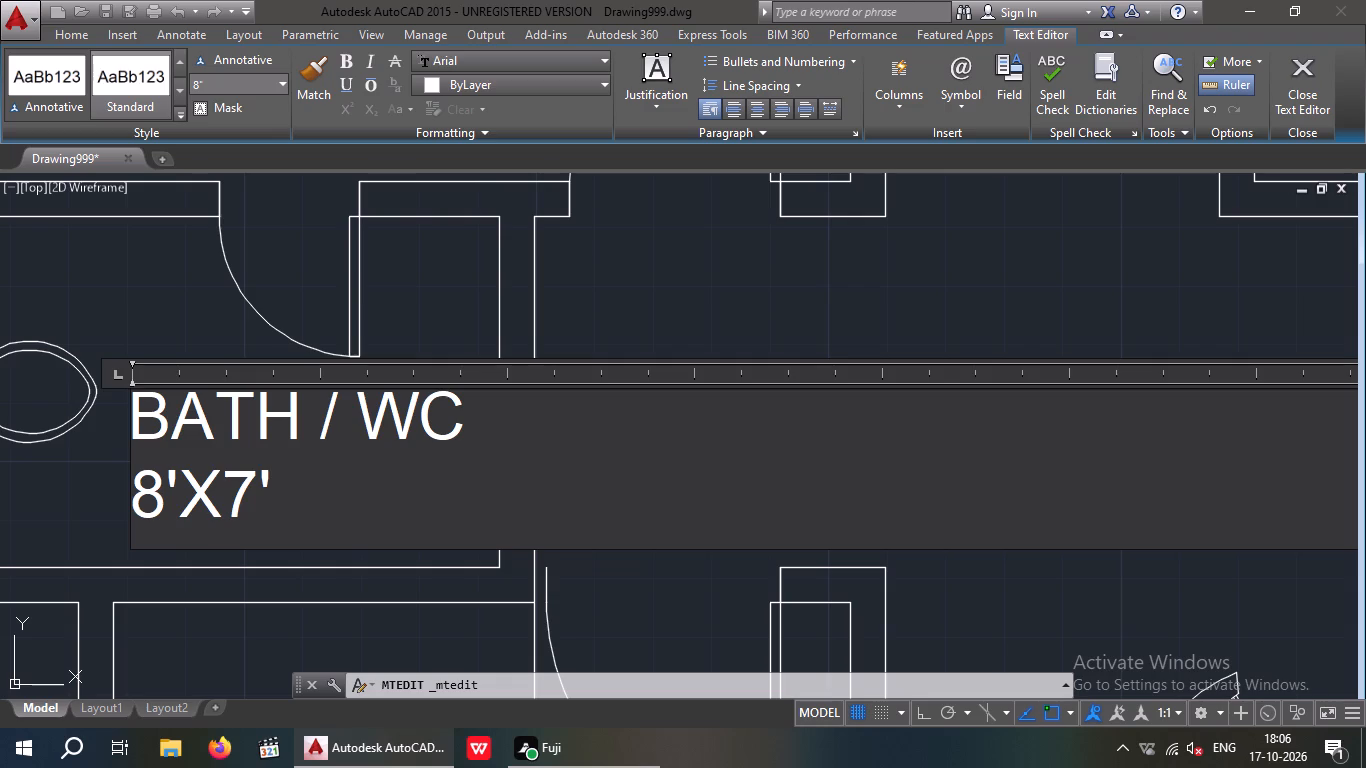
{"action": "key", "text": "Right"}
{"action": "type", "text": "69"}
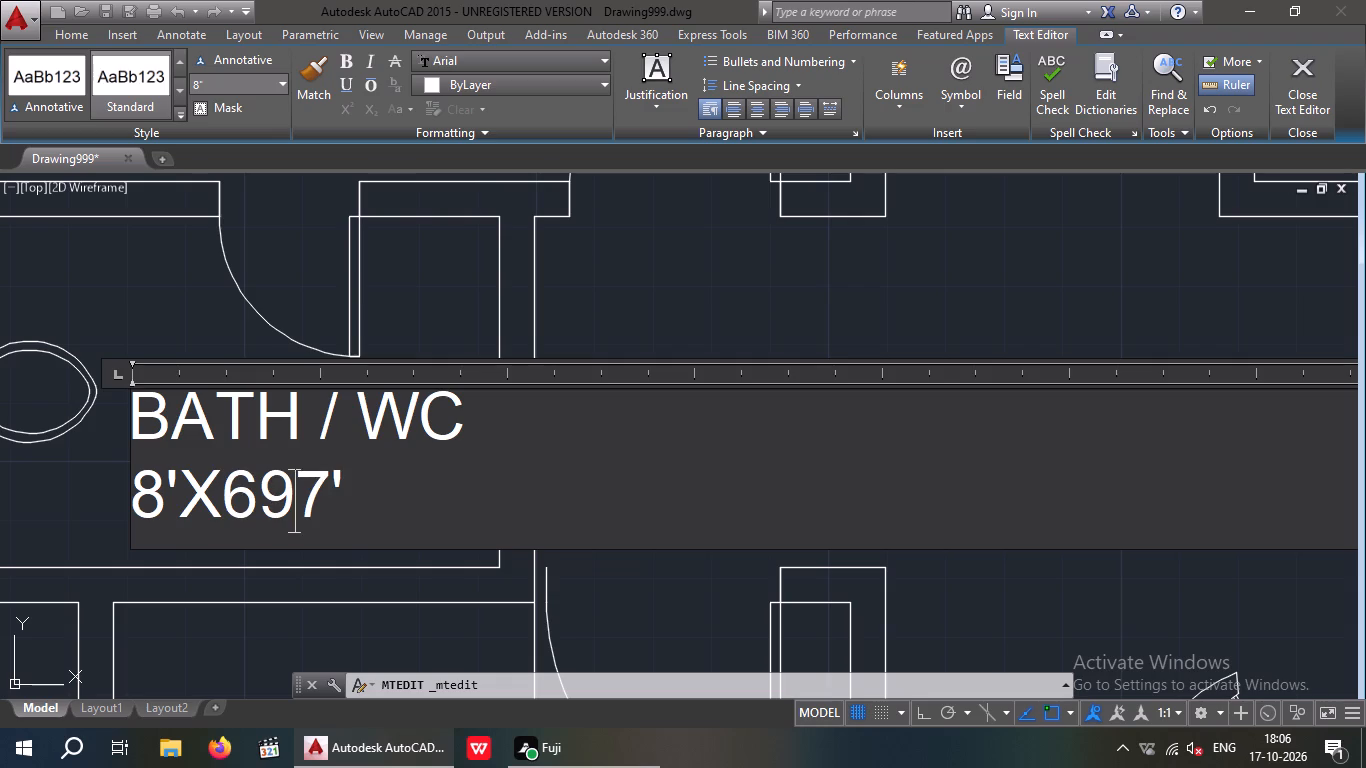
{"action": "key", "text": "Left"}
{"action": "key", "text": "Left"}
{"action": "key", "text": "Left"}
{"action": "type", "text": "6\""}
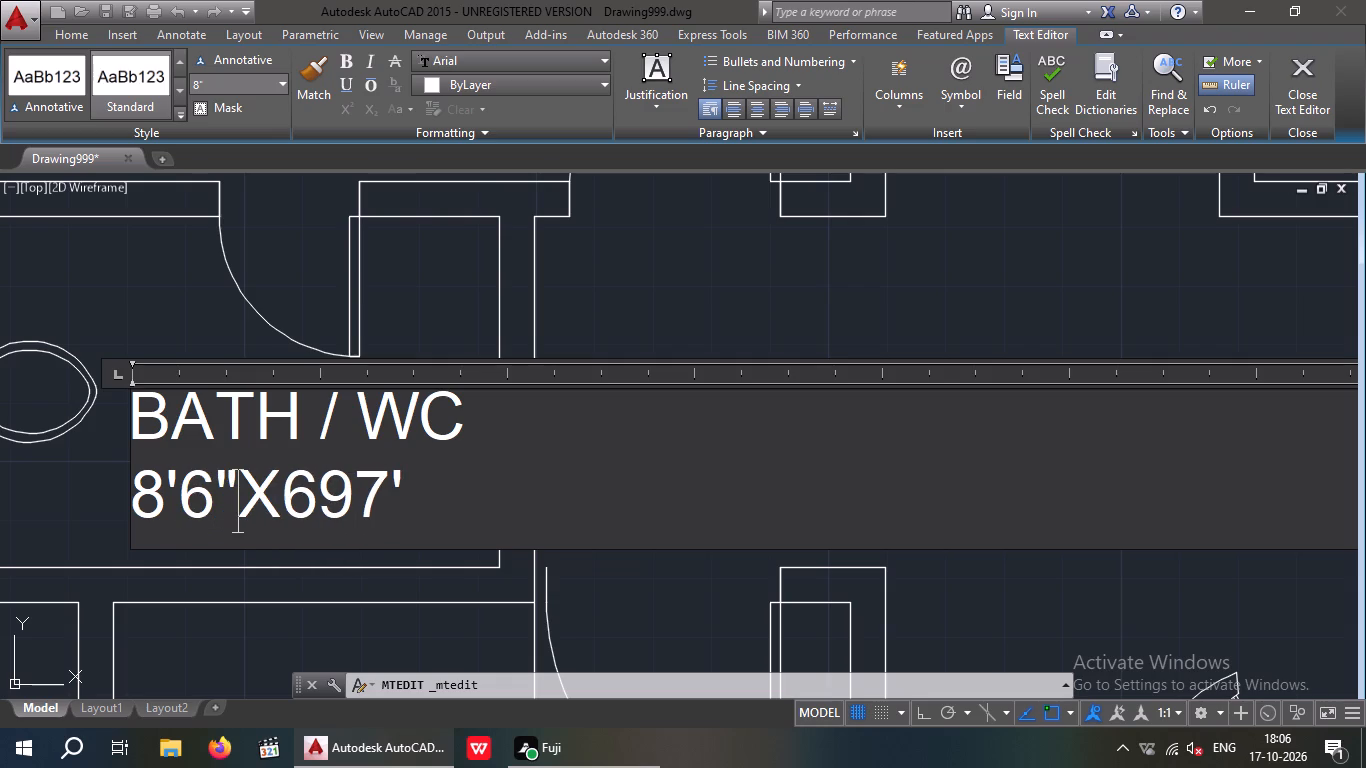
{"action": "key", "text": "Right"}
{"action": "key", "text": "Right"}
{"action": "key", "text": "Right"}
{"action": "key", "text": "Right"}
{"action": "key", "text": "BackSpace"}
{"action": "key", "text": "BackSpace"}
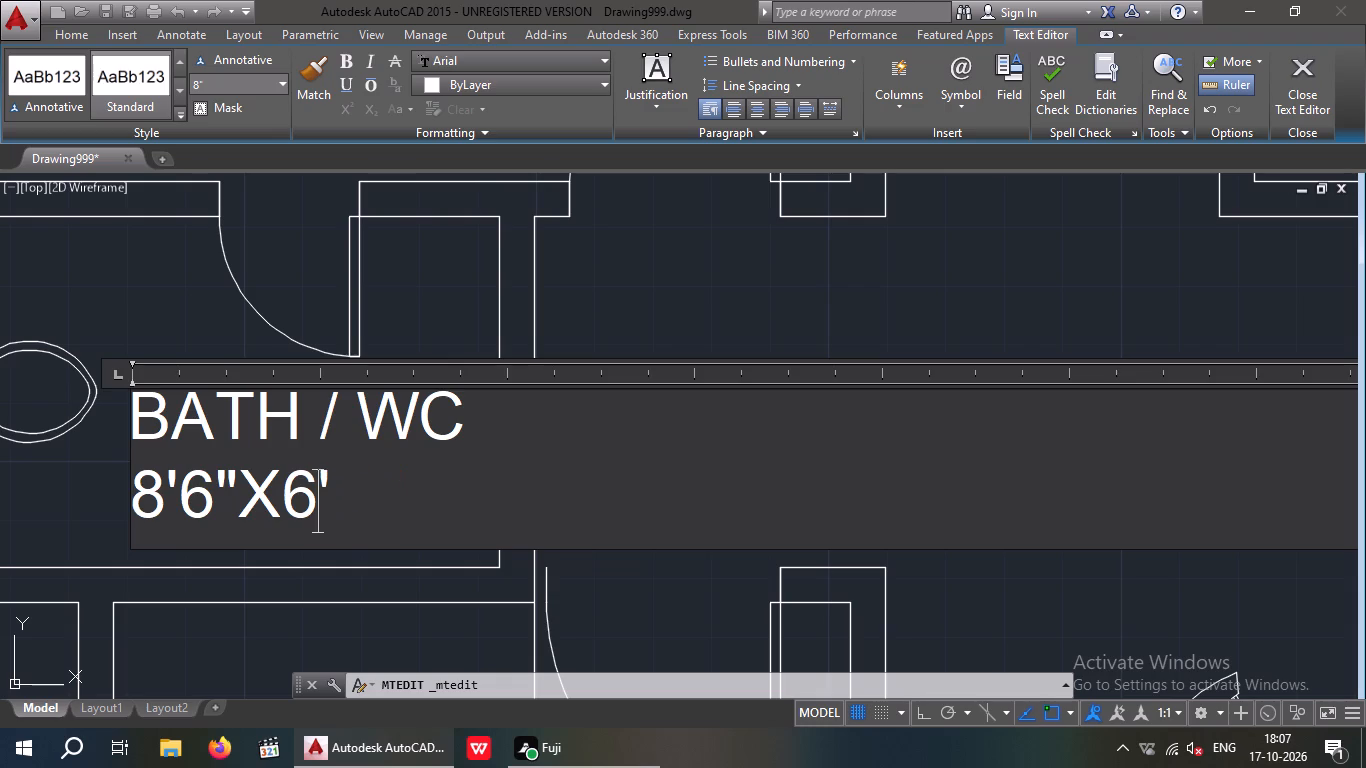
{"action": "key", "text": "BackSpace"}
{"action": "key", "text": "5"}
{"action": "left_click", "coordinate": [149, 298]}
Measure the inner width and depth of the BATH / WC between the two bedrooms with temporary linear dimensions, without placing them.
{"action": "scroll", "coordinate": [102, 320], "scroll_direction": "down", "scroll_amount": 3}
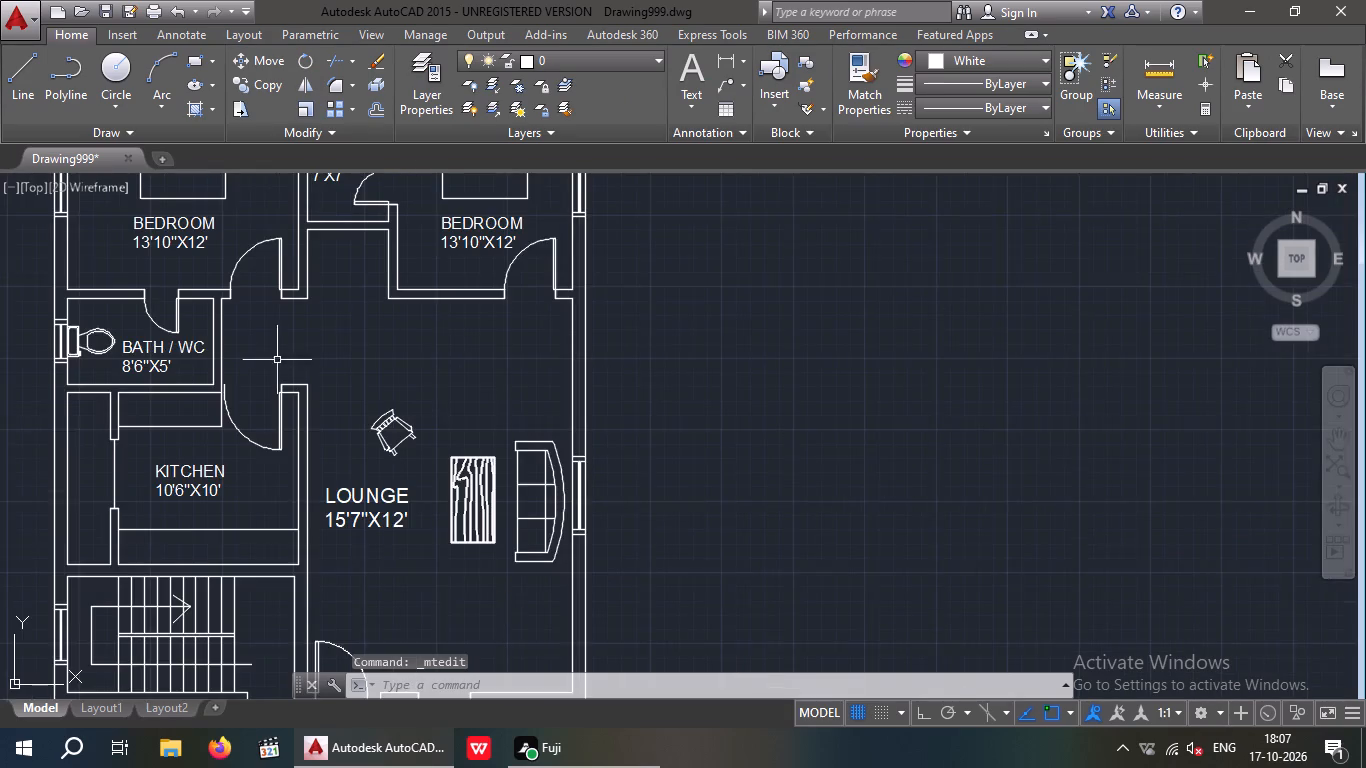
{"action": "middle_click_drag", "start_coordinate": [281, 370], "coordinate": [252, 445]}
{"action": "middle_click_drag", "start_coordinate": [434, 342], "coordinate": [401, 434]}
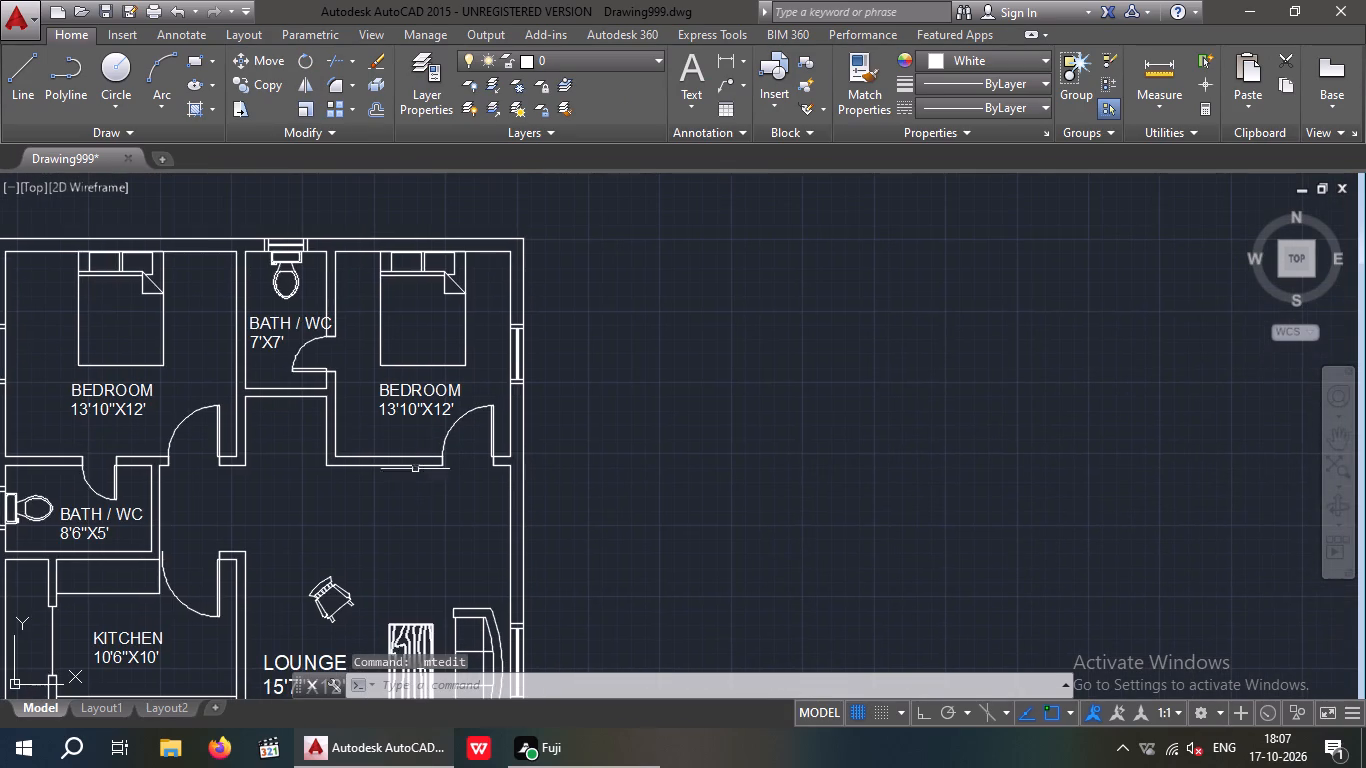
{"action": "left_click", "coordinate": [717, 52]}
{"action": "scroll", "coordinate": [230, 250], "scroll_direction": "up", "scroll_amount": 2}
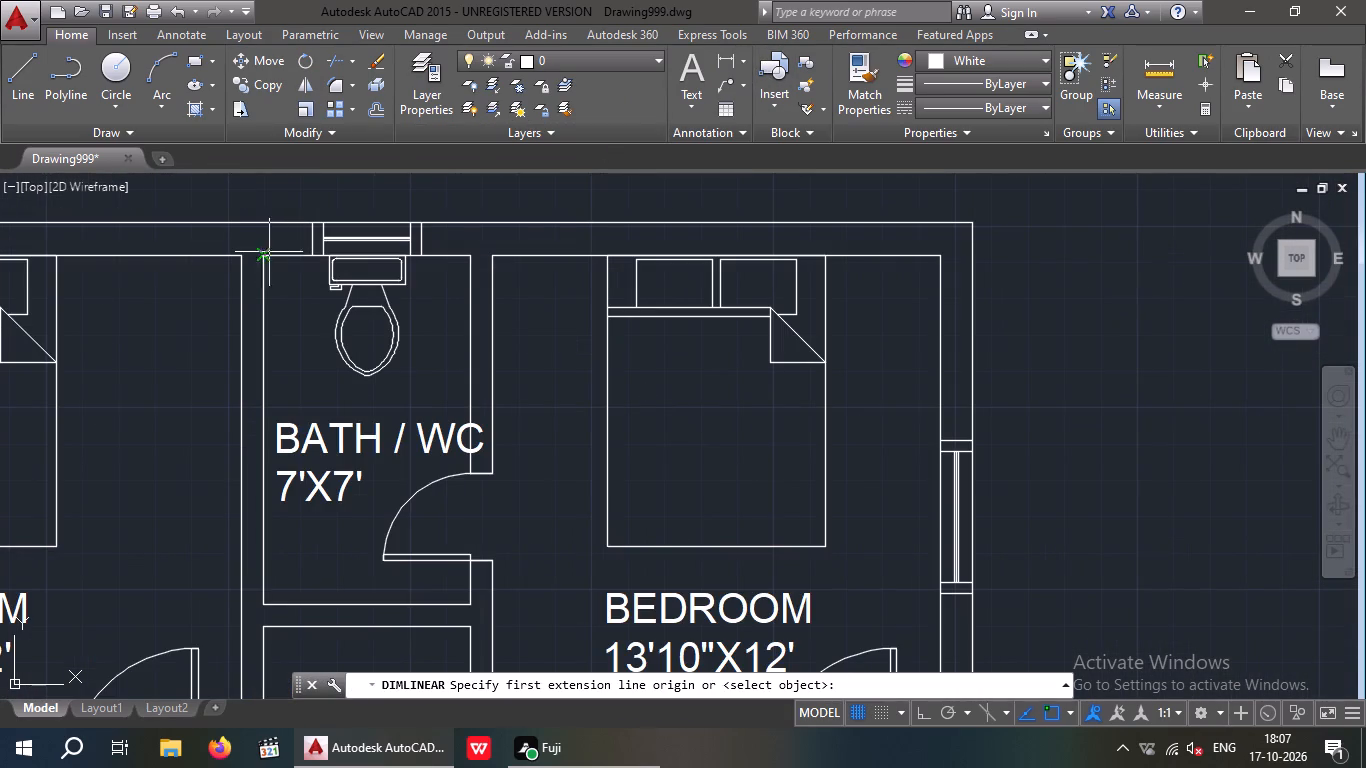
{"action": "left_click", "coordinate": [265, 256]}
{"action": "left_click", "coordinate": [477, 259]}
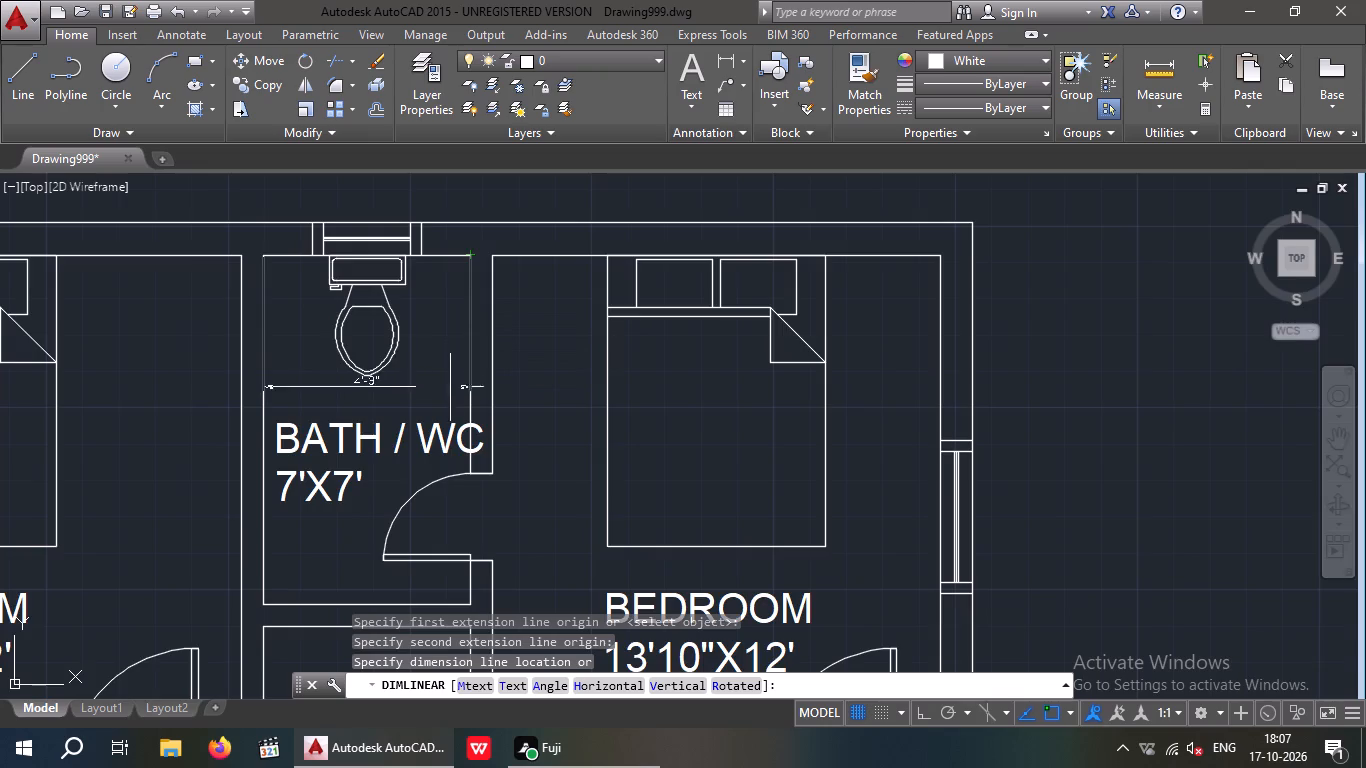
{"action": "scroll", "coordinate": [447, 390], "scroll_direction": "up", "scroll_amount": 2}
{"action": "key", "text": "space"}
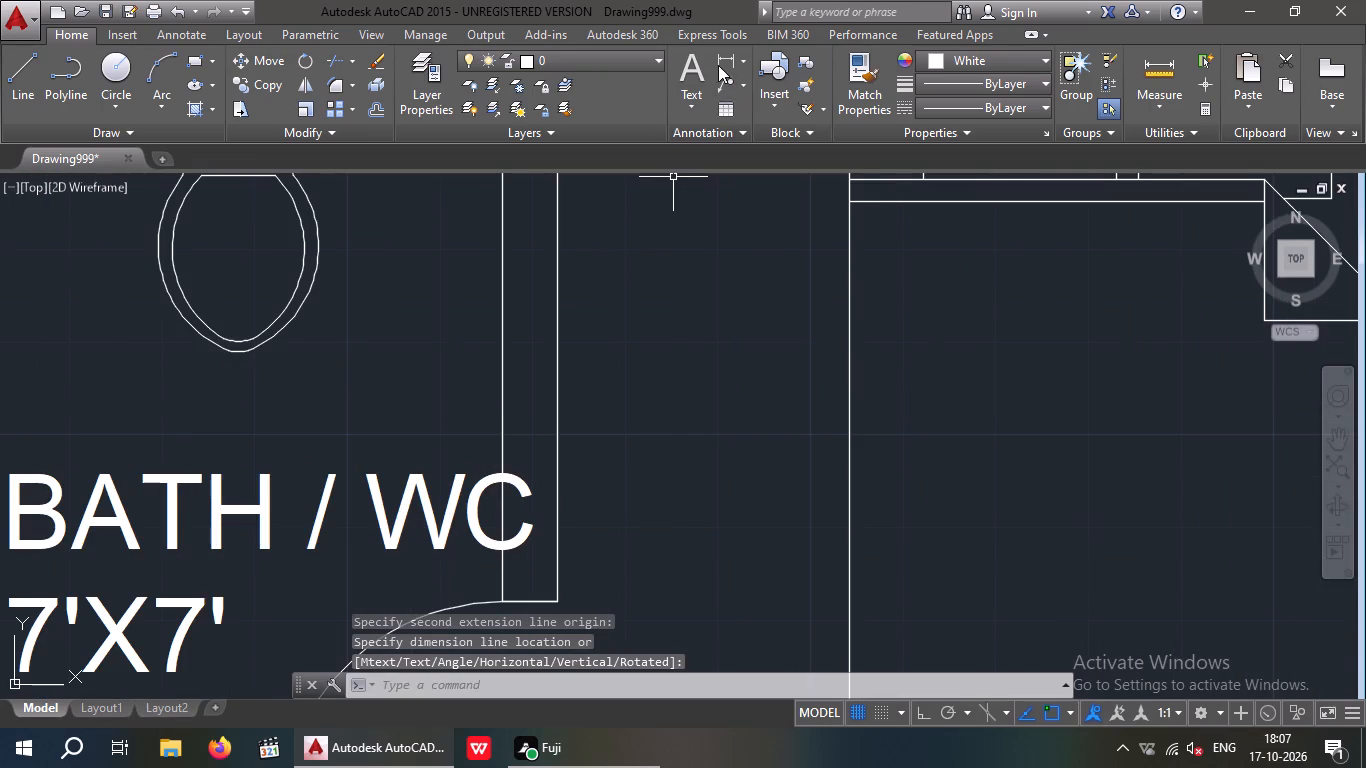
{"action": "left_click", "coordinate": [719, 61]}
{"action": "scroll", "coordinate": [714, 82], "scroll_direction": "down", "scroll_amount": 2}
{"action": "scroll", "coordinate": [425, 263], "scroll_direction": "down", "scroll_amount": 2}
{"action": "middle_click_drag", "start_coordinate": [480, 309], "coordinate": [492, 315]}
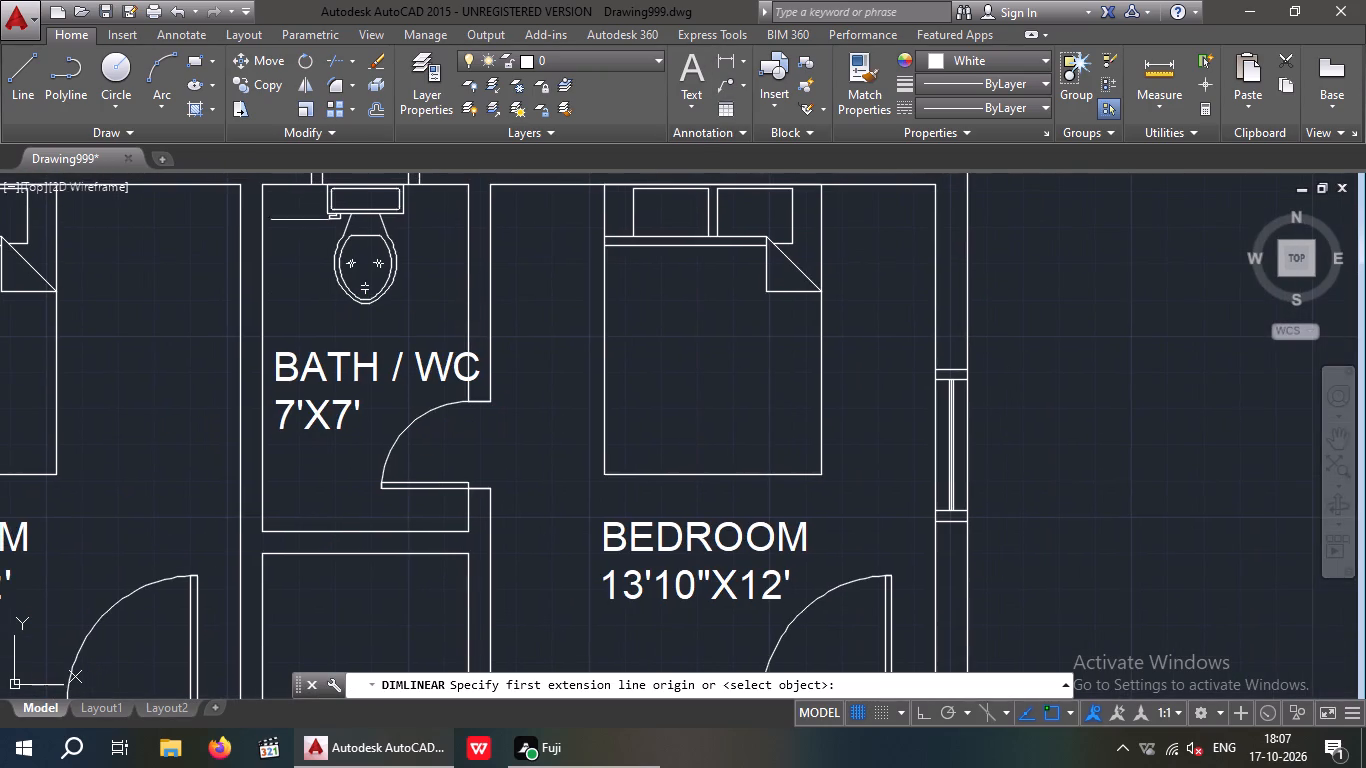
{"action": "left_click_drag", "start_coordinate": [257, 183], "coordinate": [253, 200]}
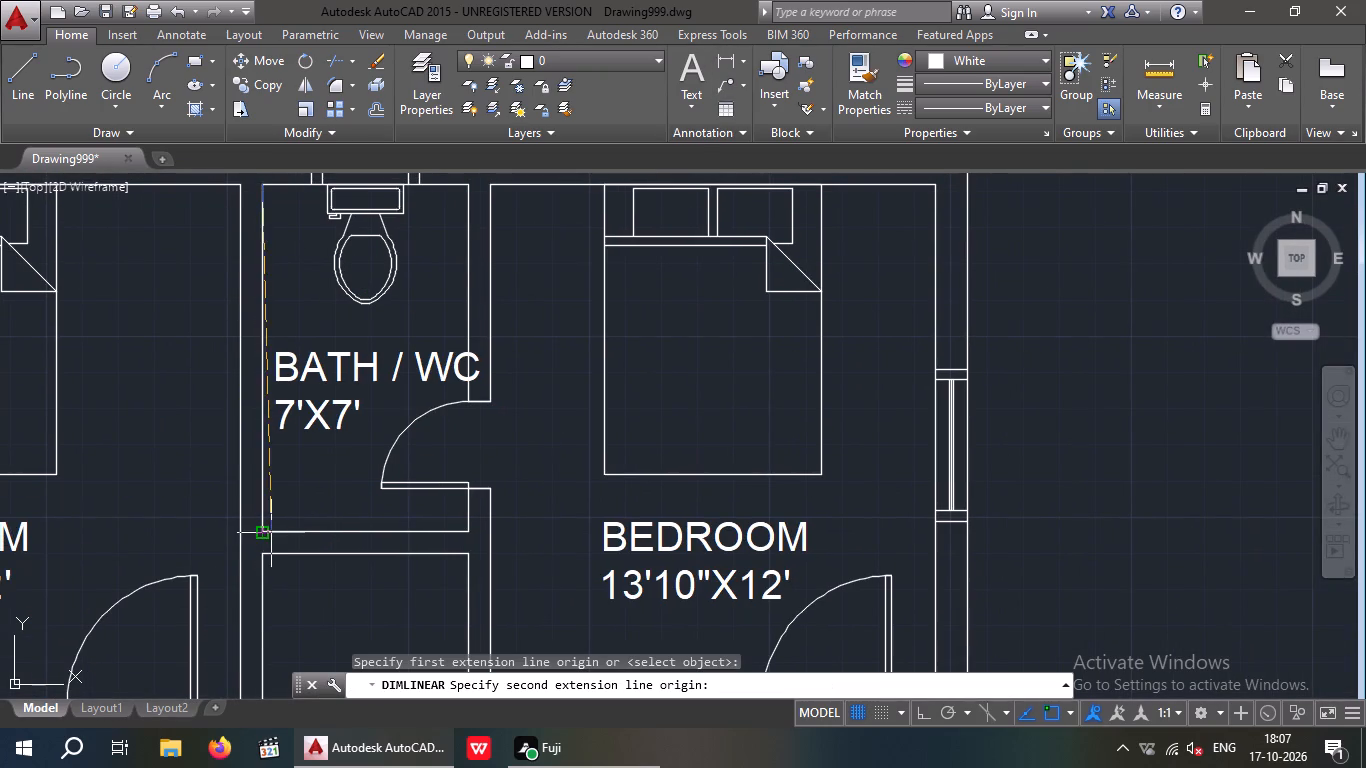
{"action": "left_click", "coordinate": [257, 527]}
{"action": "scroll", "coordinate": [196, 535], "scroll_direction": "up", "scroll_amount": 2}
{"action": "middle_click_drag", "start_coordinate": [213, 578], "coordinate": [252, 715]}
{"action": "key", "text": "space"}
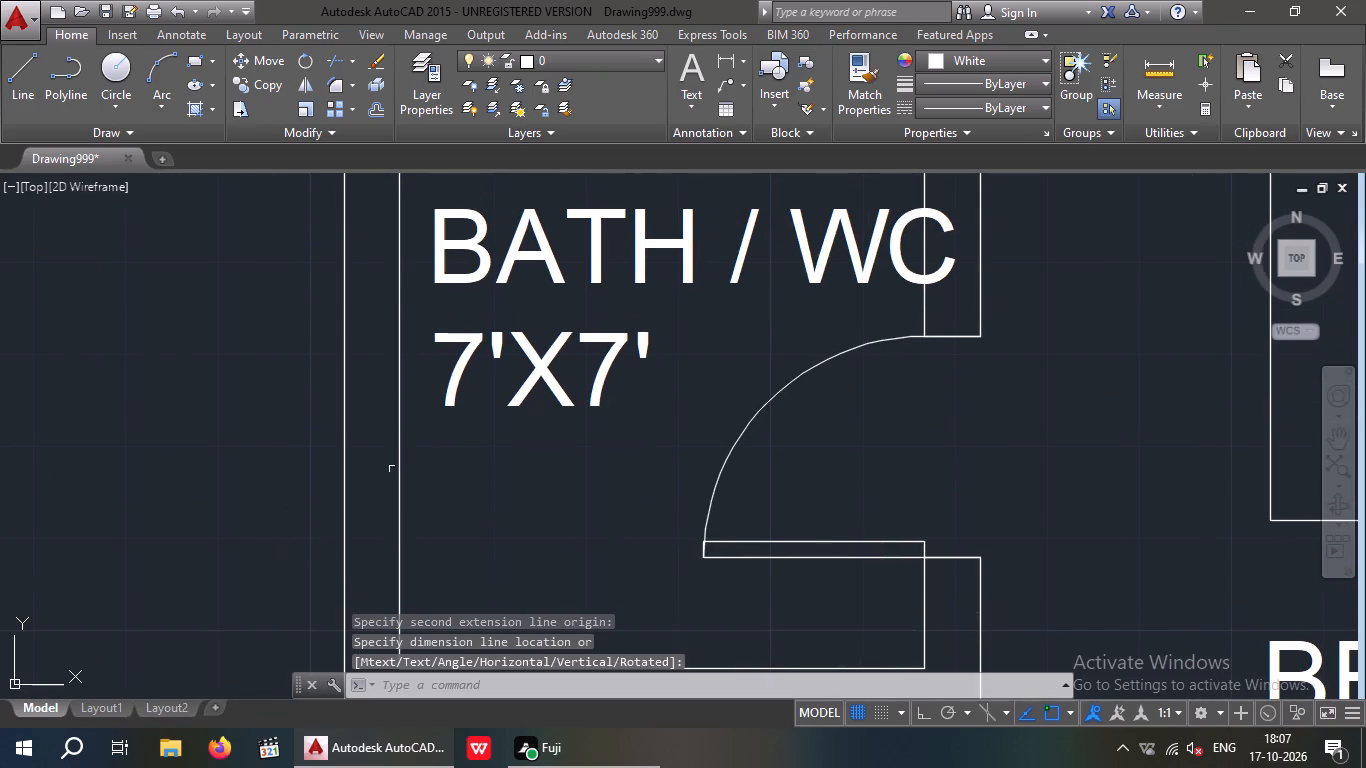
Set the size line of the BATH / WC label between the two bedrooms to 4'9"X8'.
{"action": "double_click", "coordinate": [544, 370]}
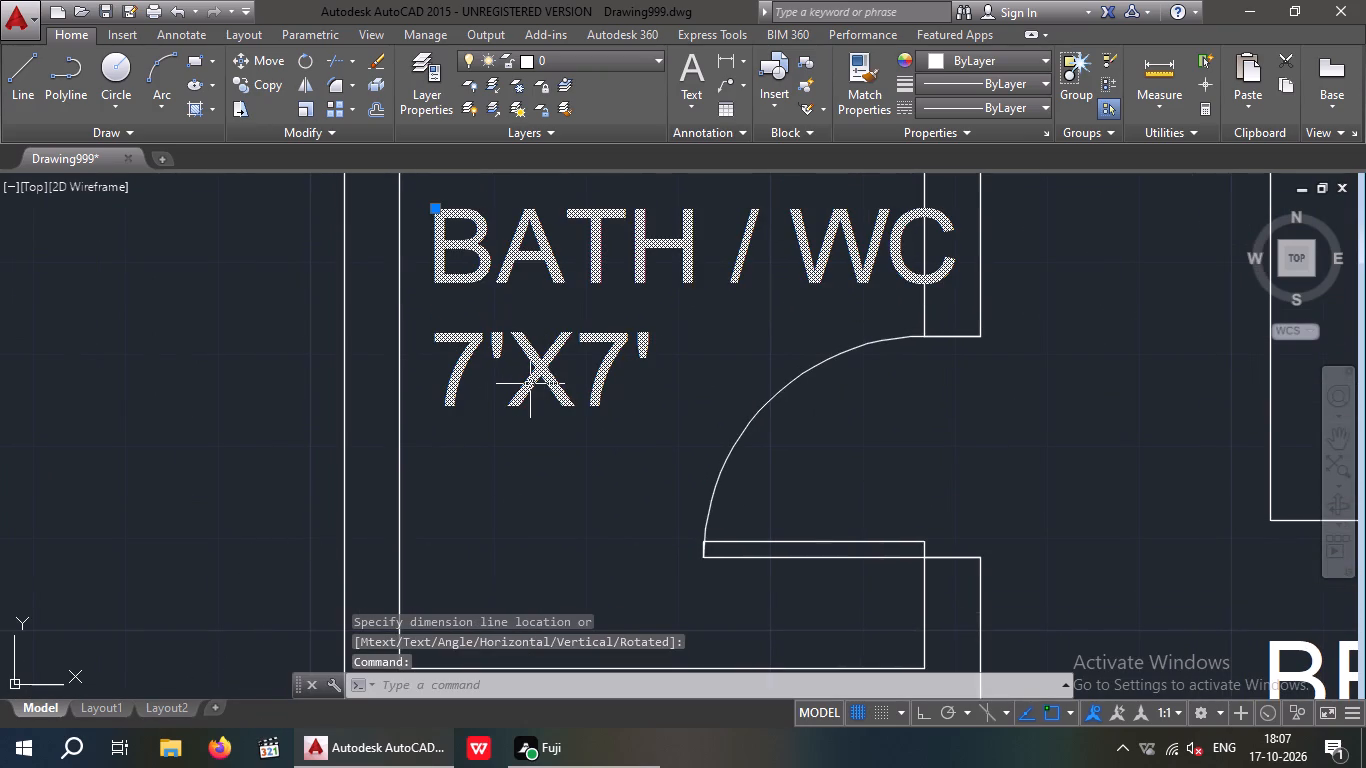
{"action": "double_click", "coordinate": [530, 384]}
{"action": "key", "text": "Escape"}
{"action": "key", "text": "Escape"}
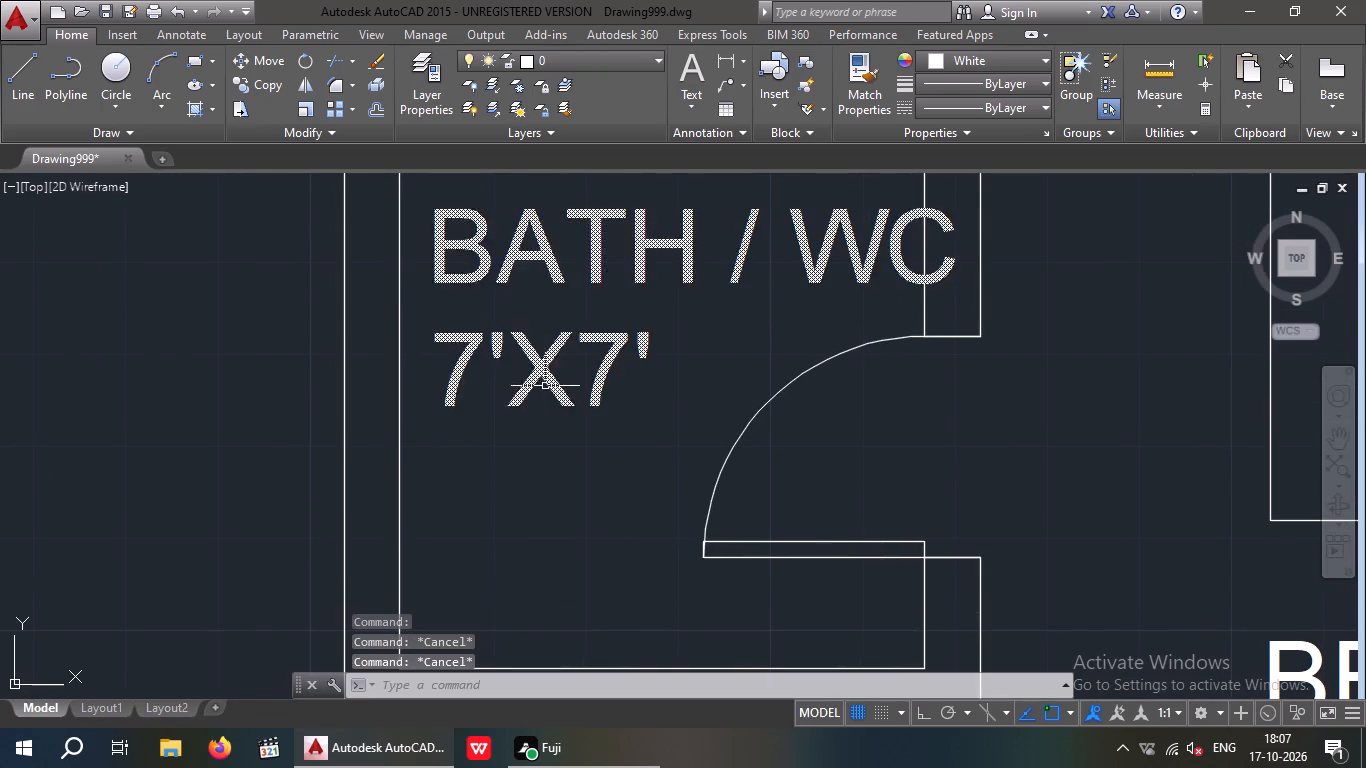
{"action": "double_click", "coordinate": [545, 380]}
{"action": "left_click", "coordinate": [487, 372]}
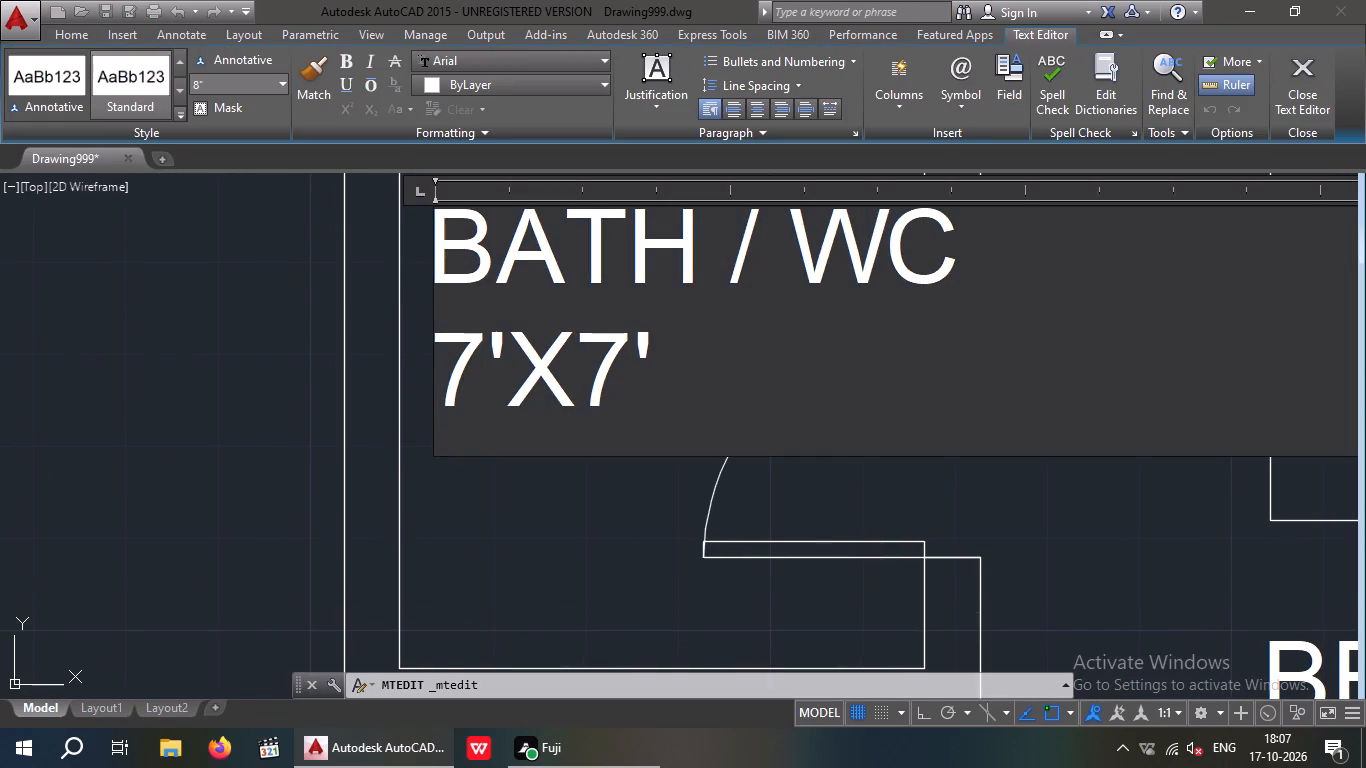
{"action": "key", "text": "BackSpace"}
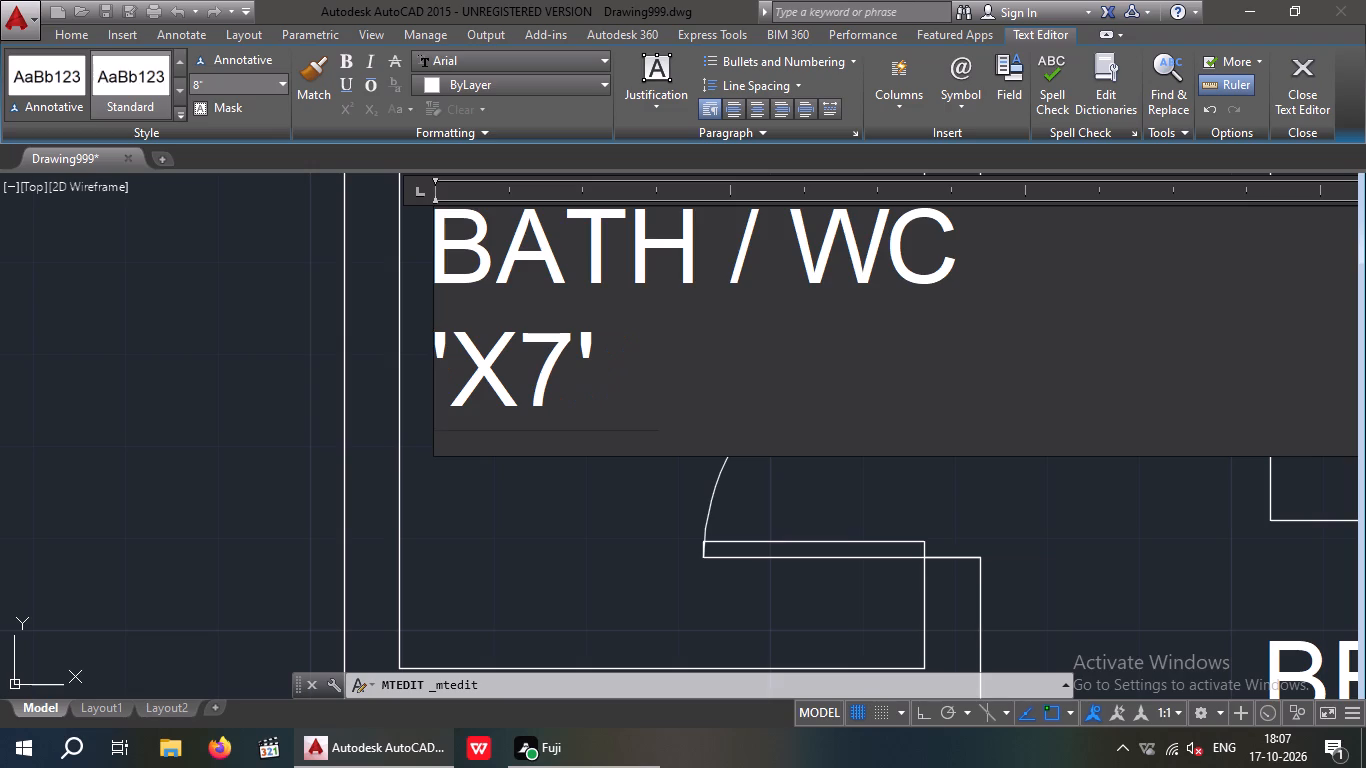
{"action": "type", "text": "47"}
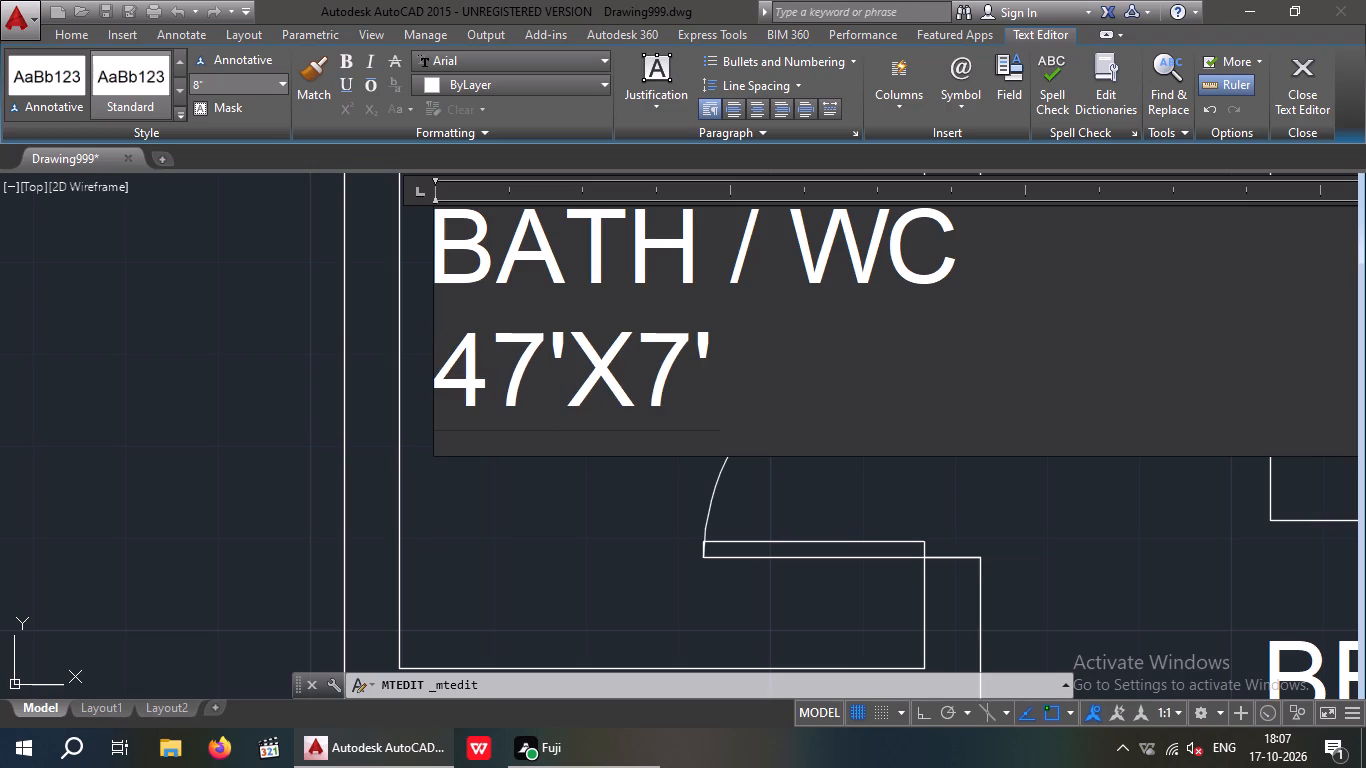
{"action": "key", "text": "BackSpace"}
{"action": "key", "text": "Right"}
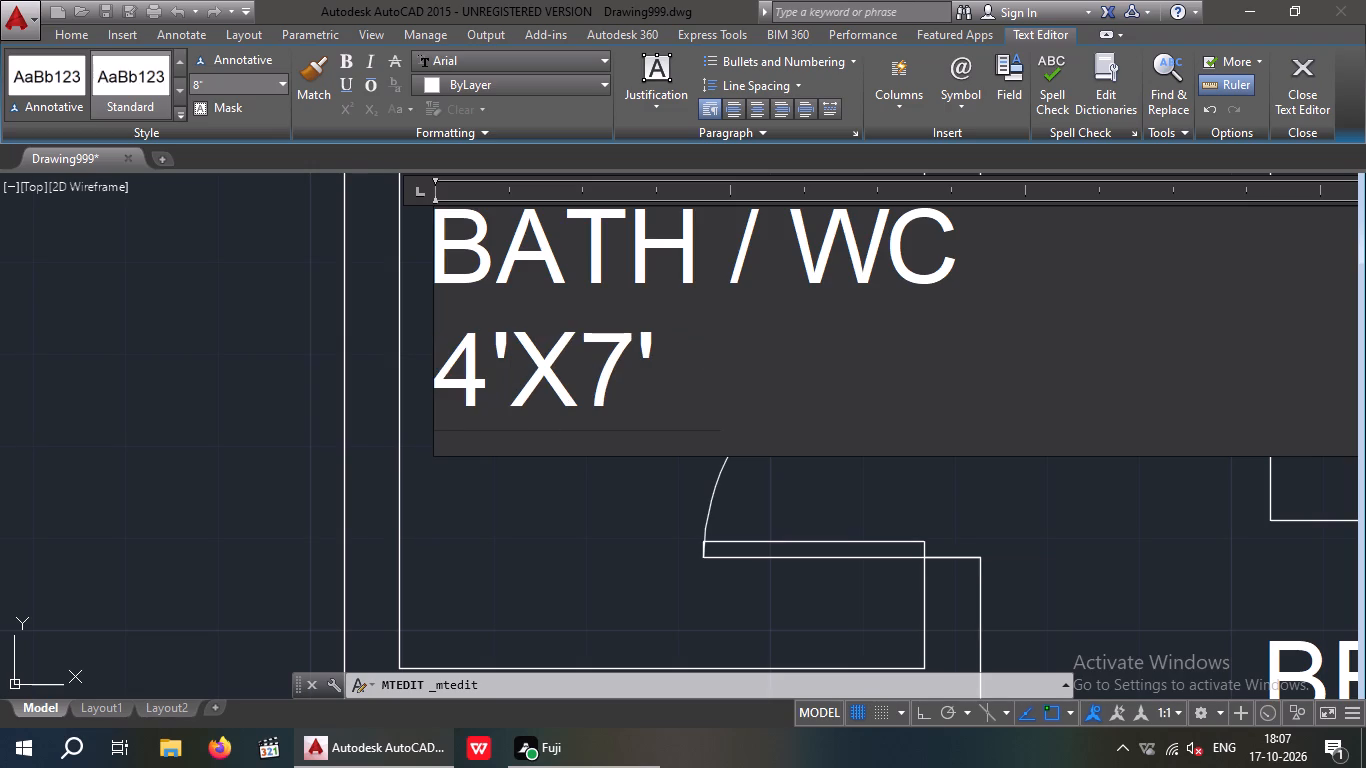
{"action": "type", "text": "9\""}
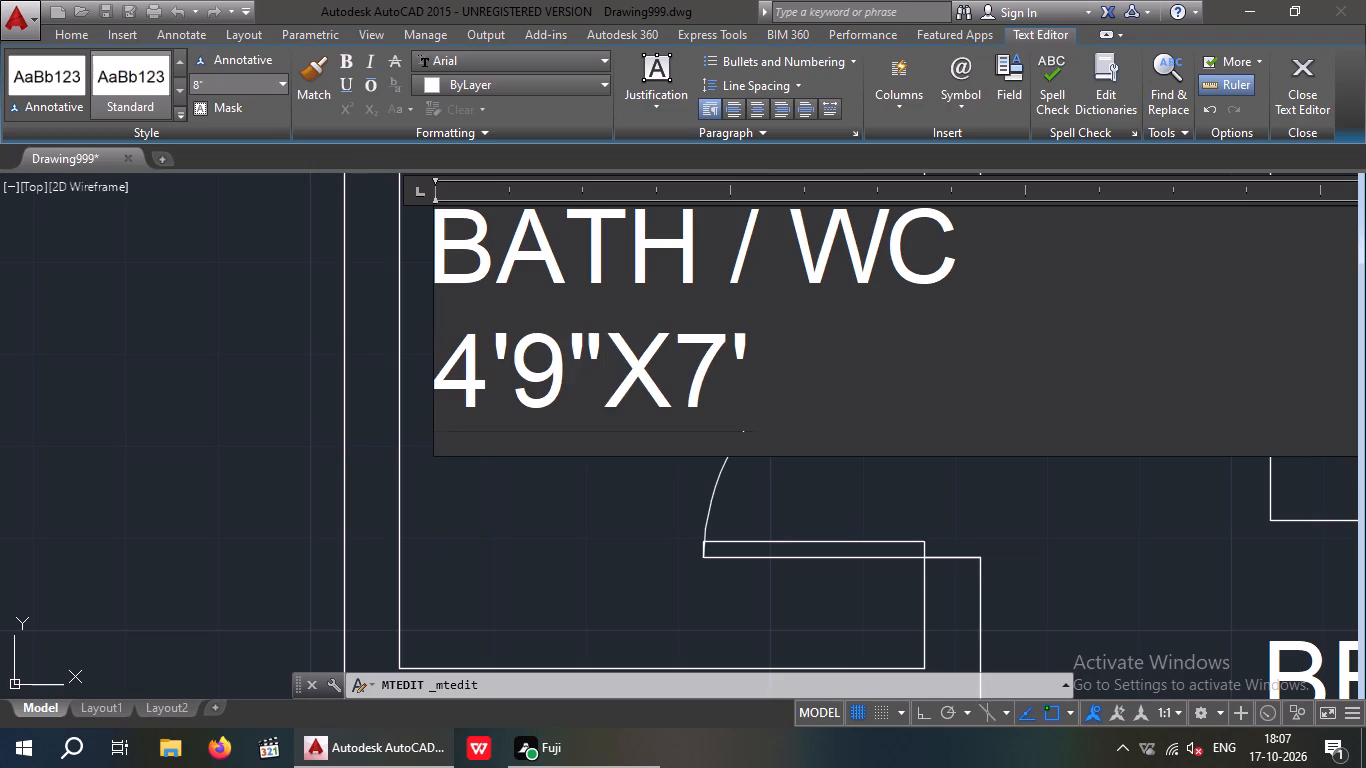
{"action": "key", "text": "Right"}
{"action": "key", "text": "Right"}
{"action": "key", "text": "BackSpace"}
{"action": "key", "text": "8"}
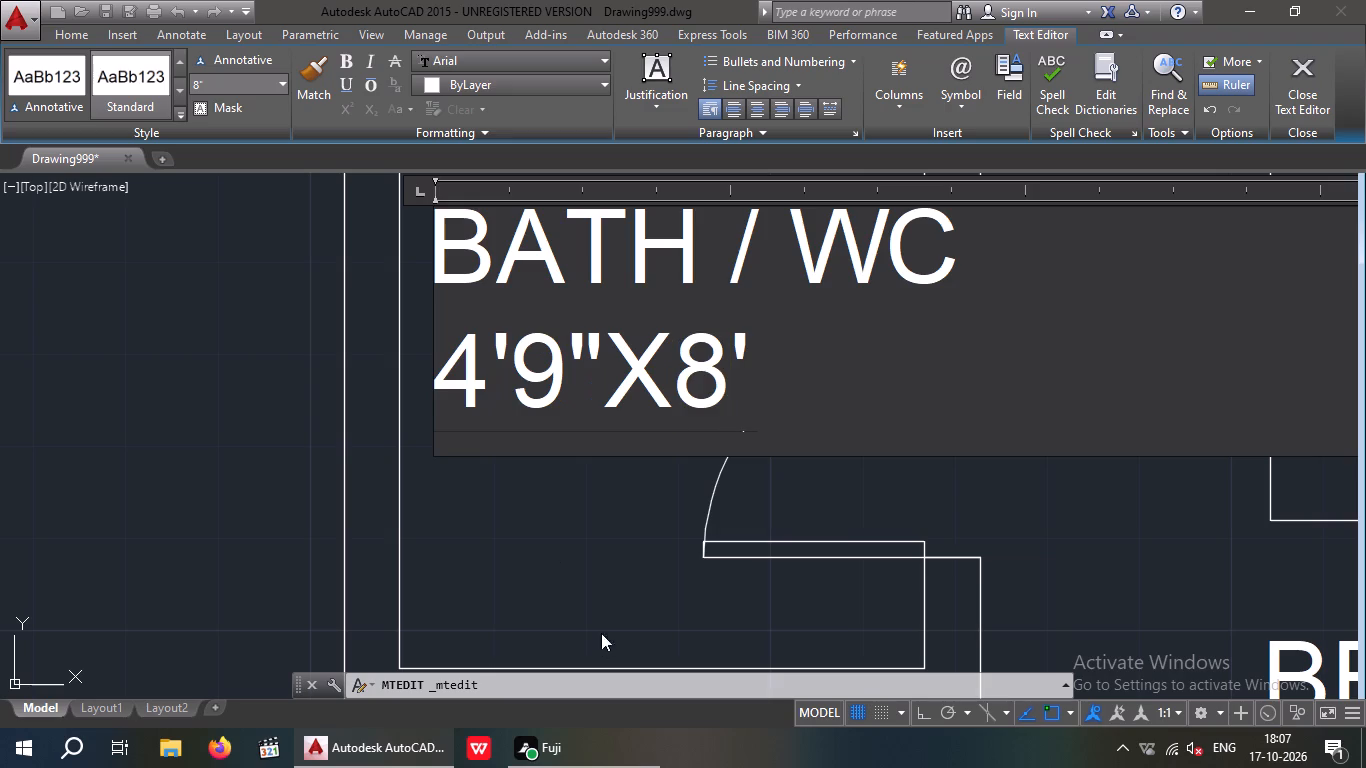
{"action": "left_click", "coordinate": [596, 604]}
Measure the inner width and depth of the bedroom west of the middle bath with temporary linear dimensions, without placing them.
{"action": "scroll", "coordinate": [686, 412], "scroll_direction": "down", "scroll_amount": 4}
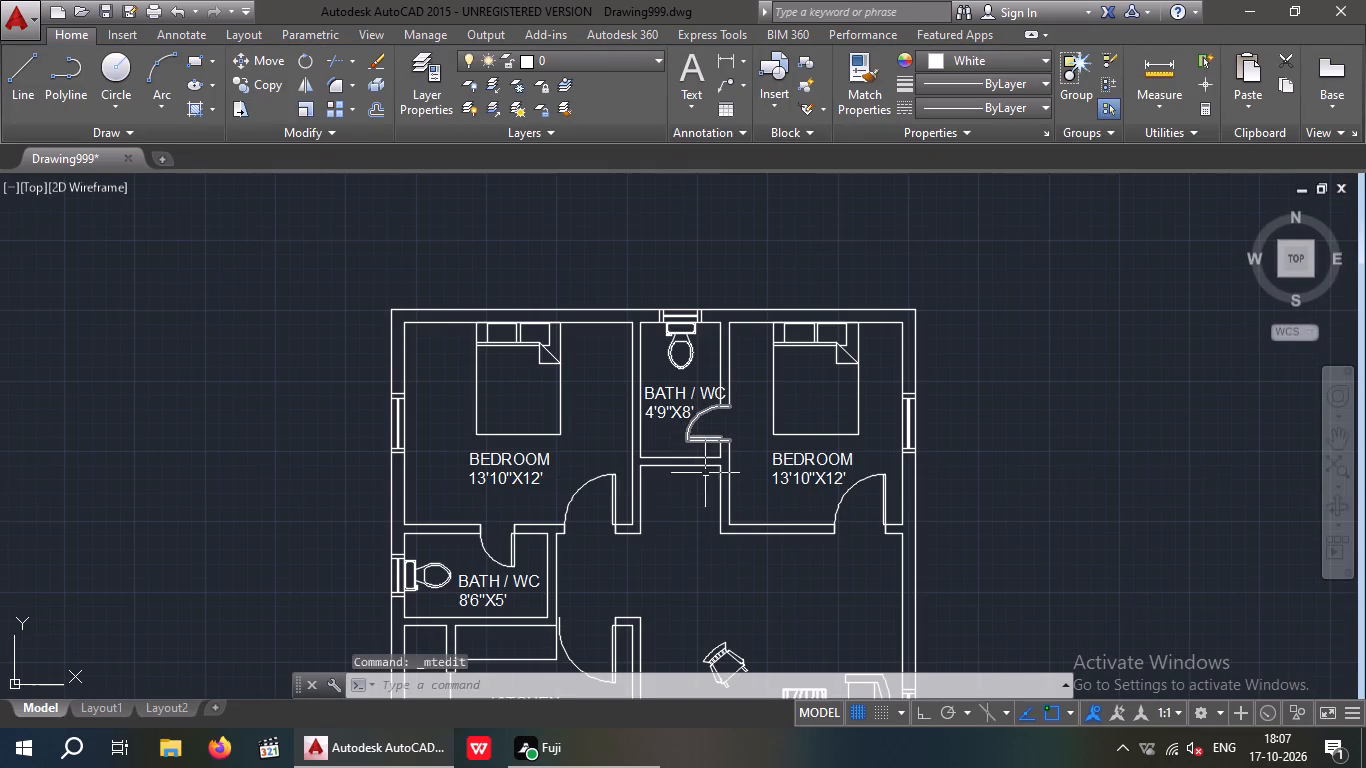
{"action": "left_click", "coordinate": [720, 65]}
{"action": "left_click", "coordinate": [403, 318]}
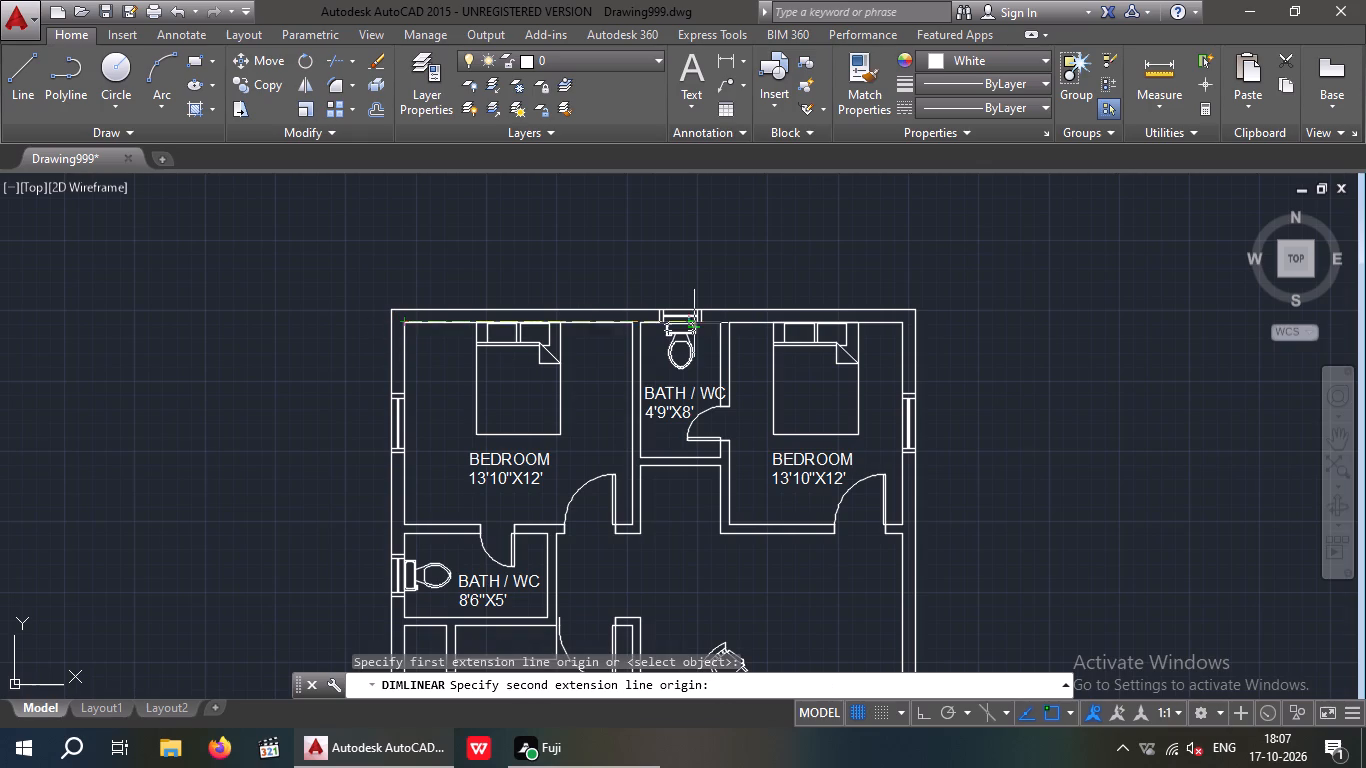
{"action": "scroll", "coordinate": [624, 325], "scroll_direction": "up", "scroll_amount": 3}
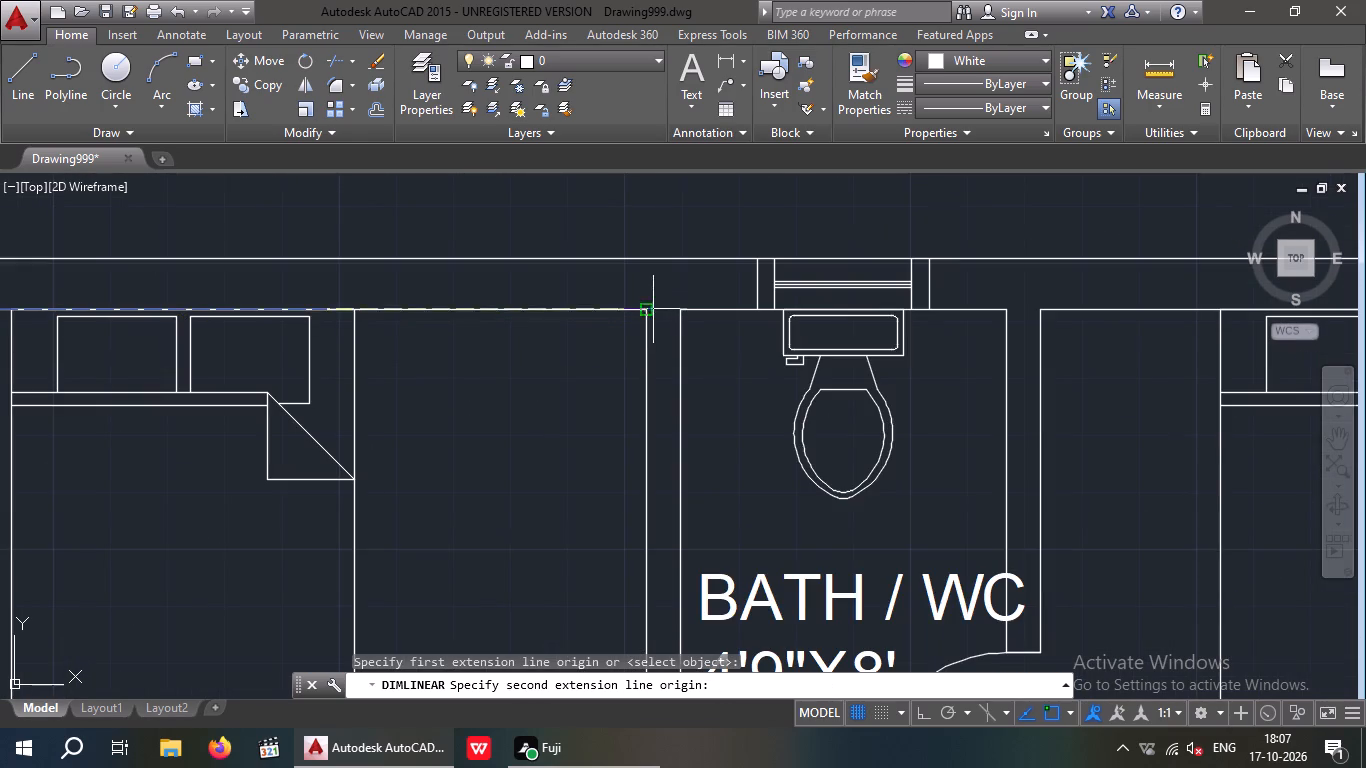
{"action": "left_click", "coordinate": [647, 308]}
{"action": "scroll", "coordinate": [573, 460], "scroll_direction": "down", "scroll_amount": 1}
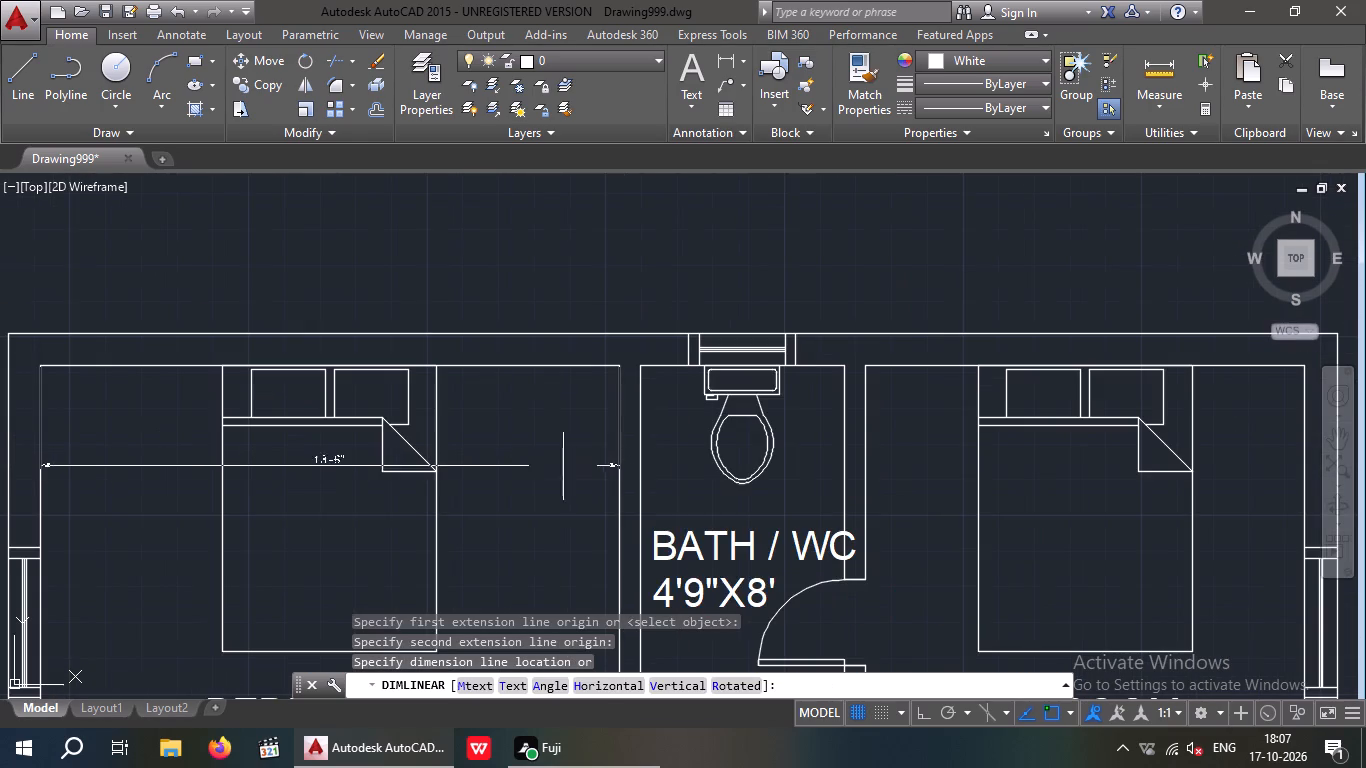
{"action": "scroll", "coordinate": [533, 468], "scroll_direction": "up", "scroll_amount": 1}
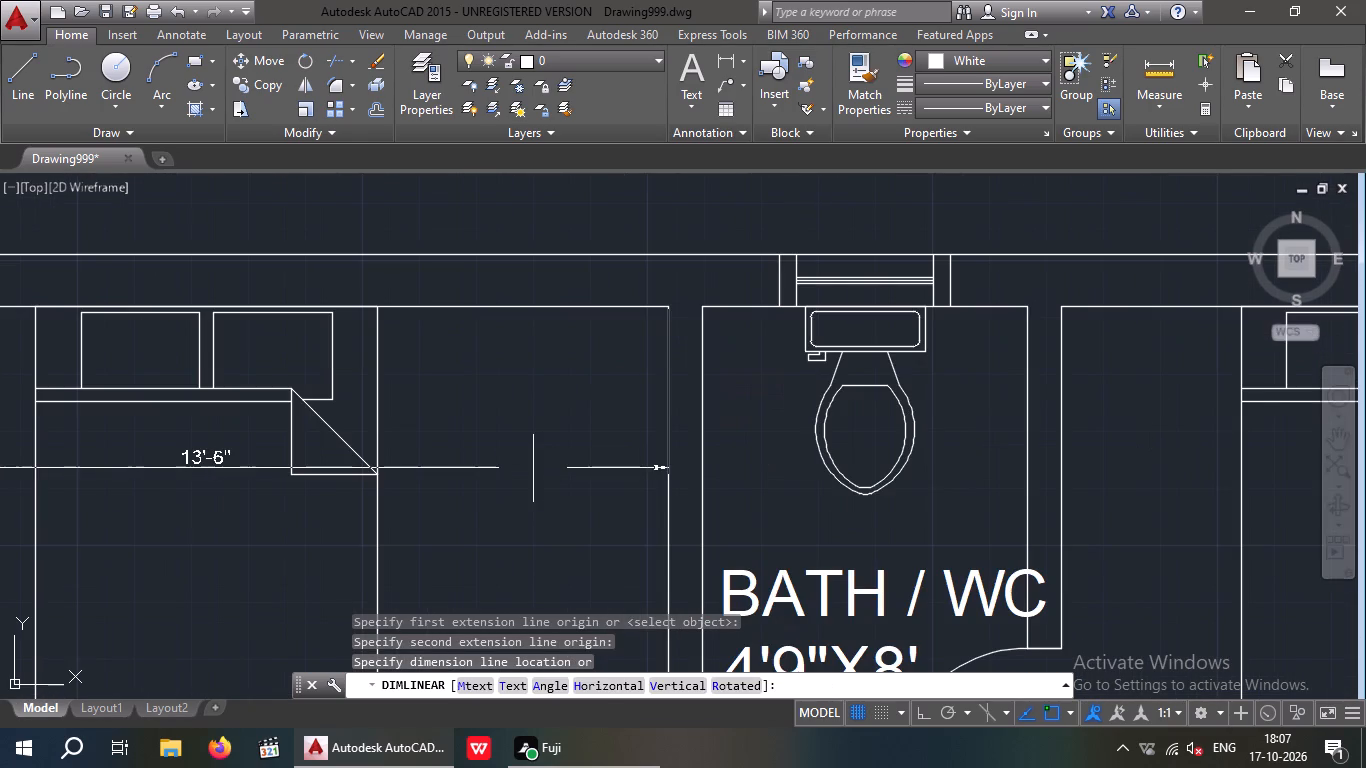
{"action": "key", "text": "space"}
{"action": "scroll", "coordinate": [532, 468], "scroll_direction": "down", "scroll_amount": 3}
{"action": "key", "text": "space"}
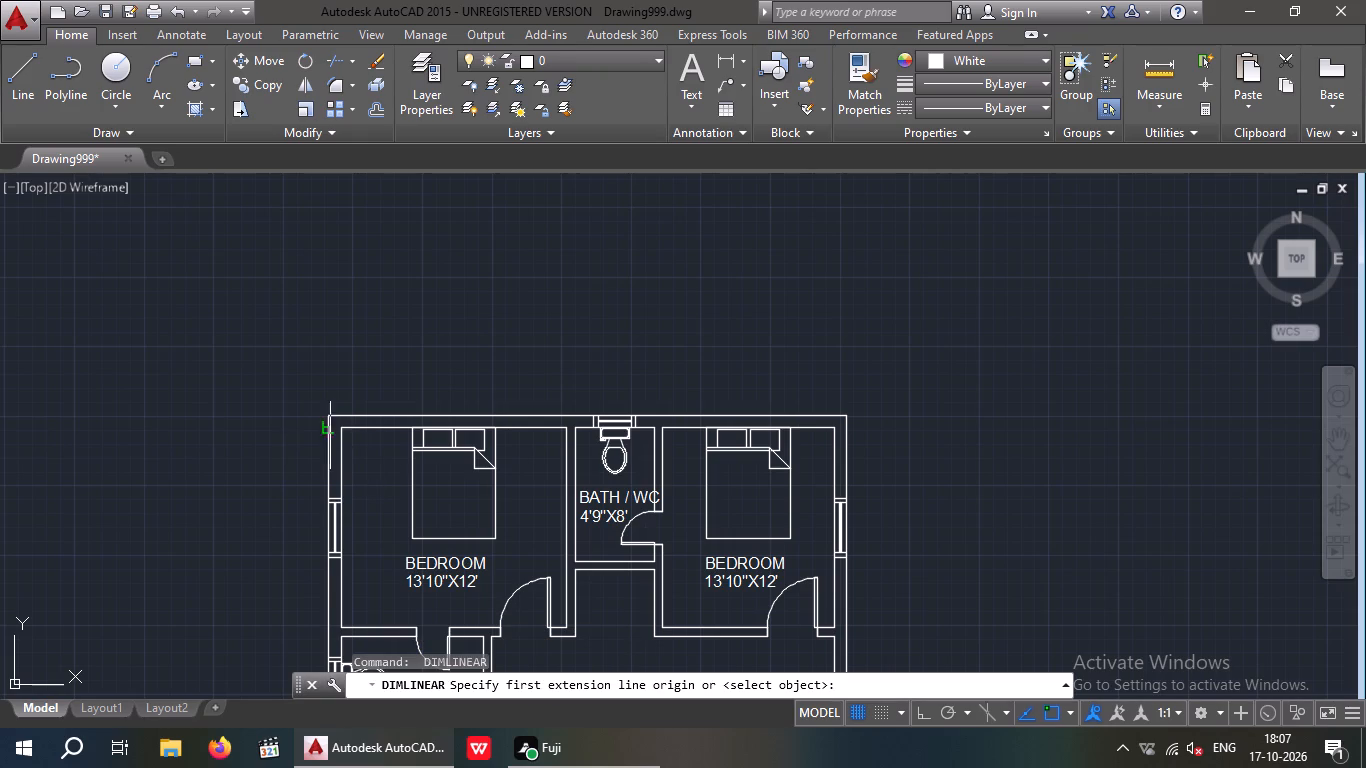
{"action": "left_click", "coordinate": [345, 427]}
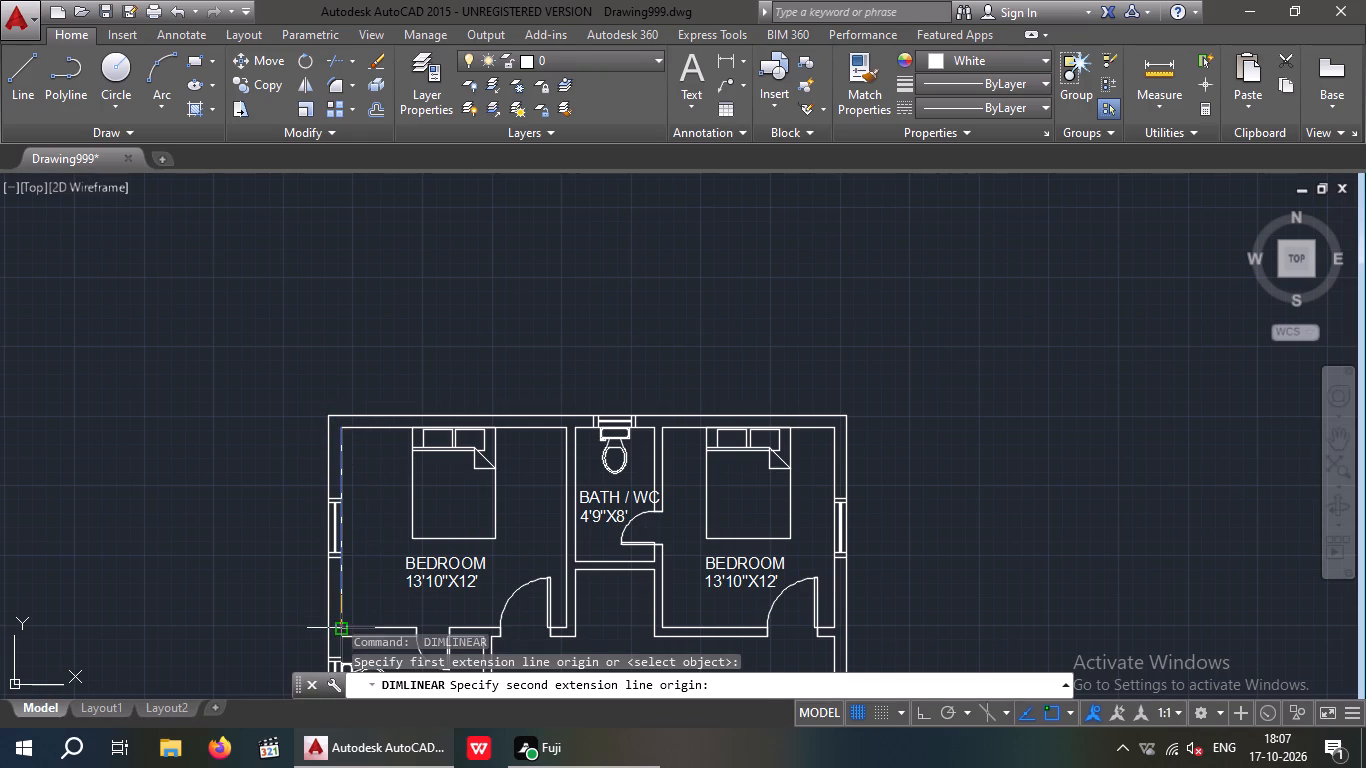
{"action": "left_click", "coordinate": [346, 631]}
{"action": "scroll", "coordinate": [379, 616], "scroll_direction": "up", "scroll_amount": 4}
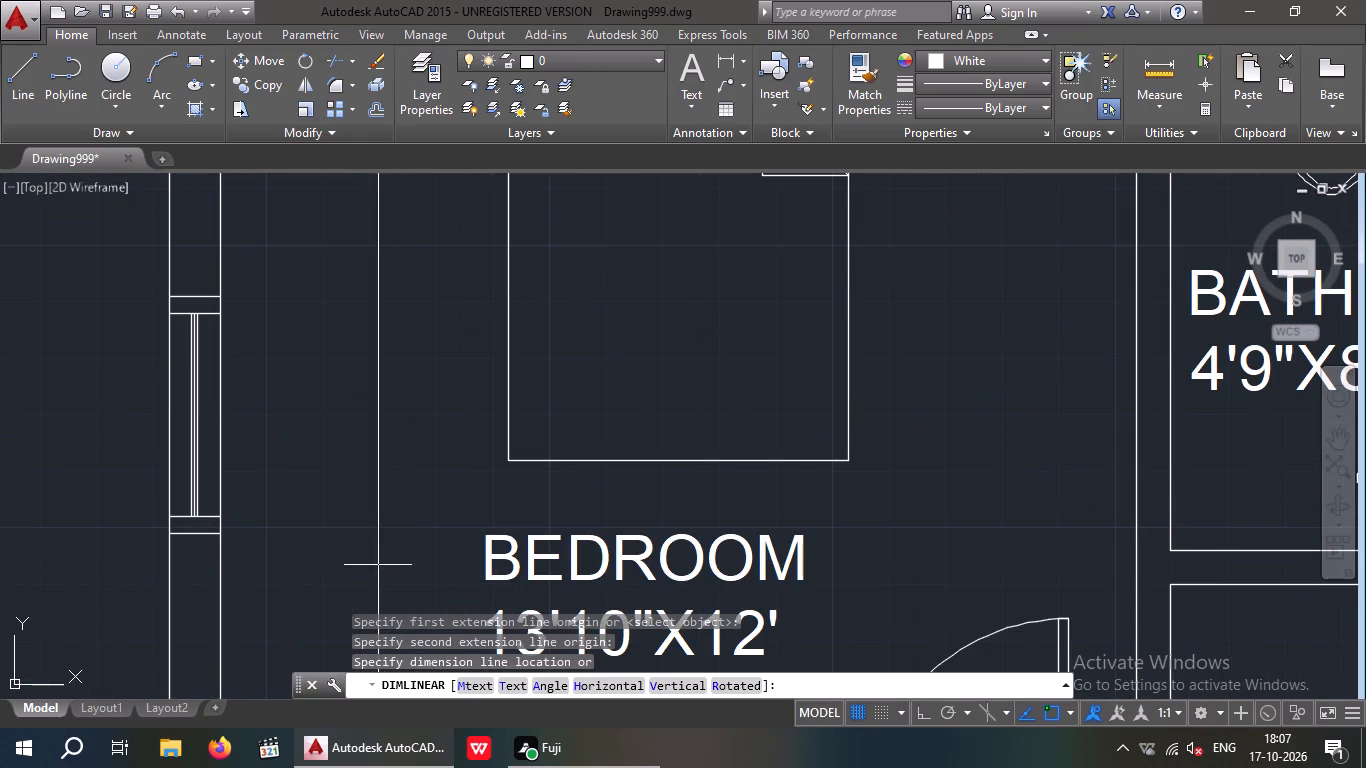
{"action": "key", "text": "space"}
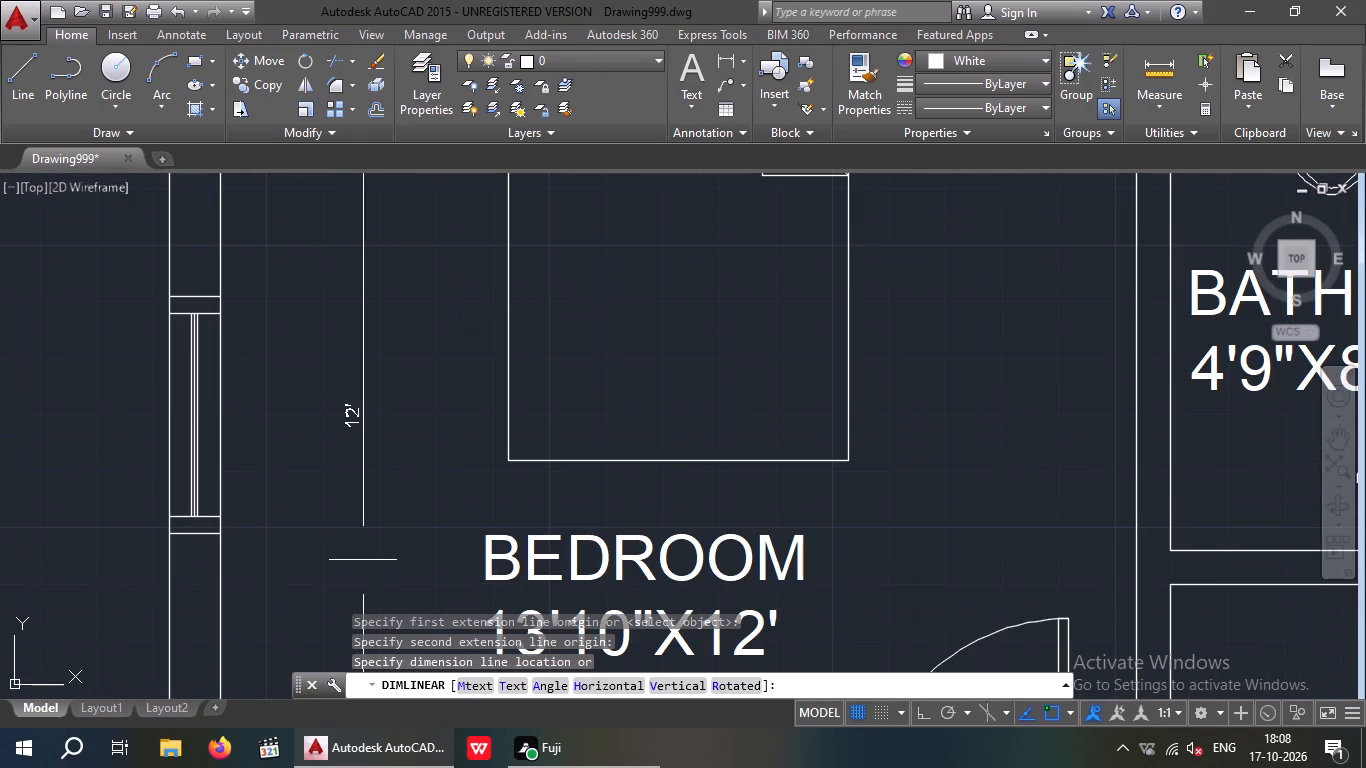
Set the size line of the BEDROOM label west of the middle bath to 13'6"X12'.
{"action": "middle_click_drag", "start_coordinate": [606, 575], "coordinate": [544, 452]}
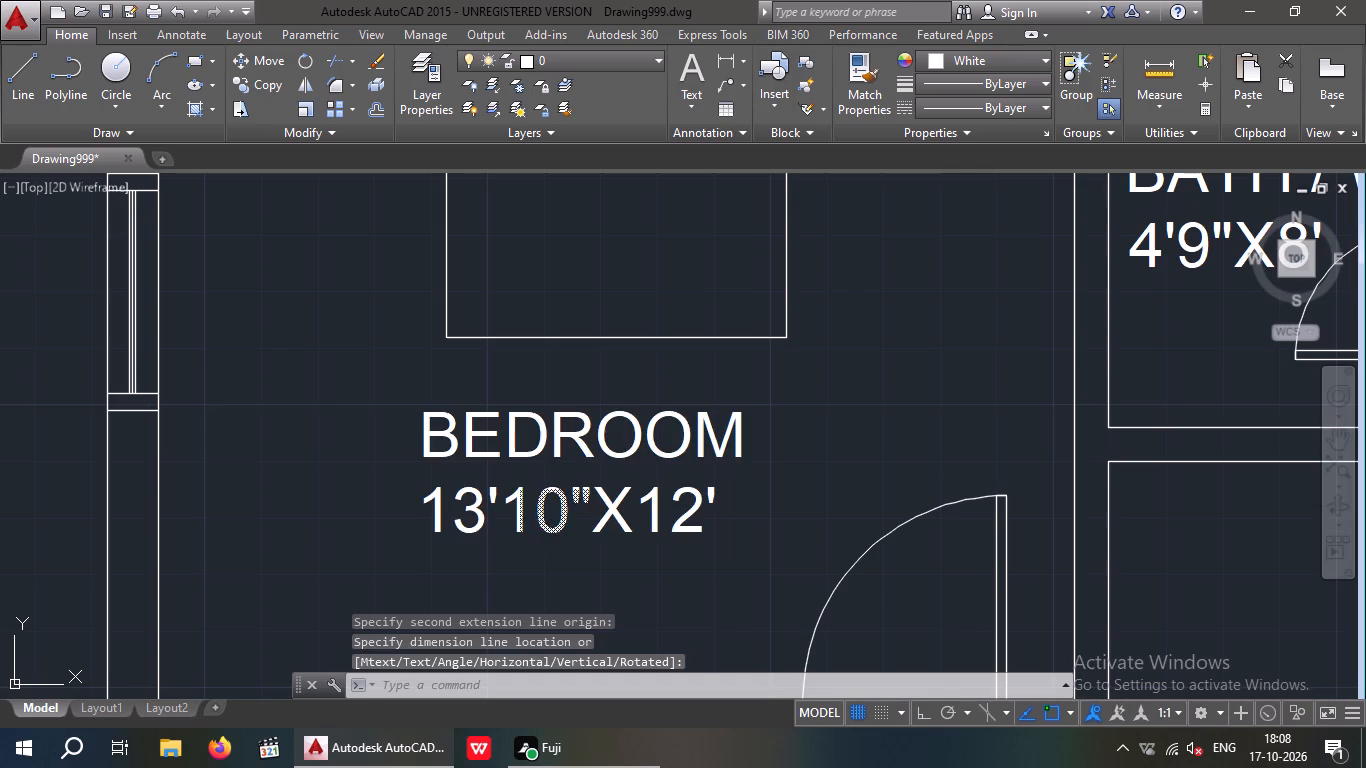
{"action": "double_click", "coordinate": [559, 526]}
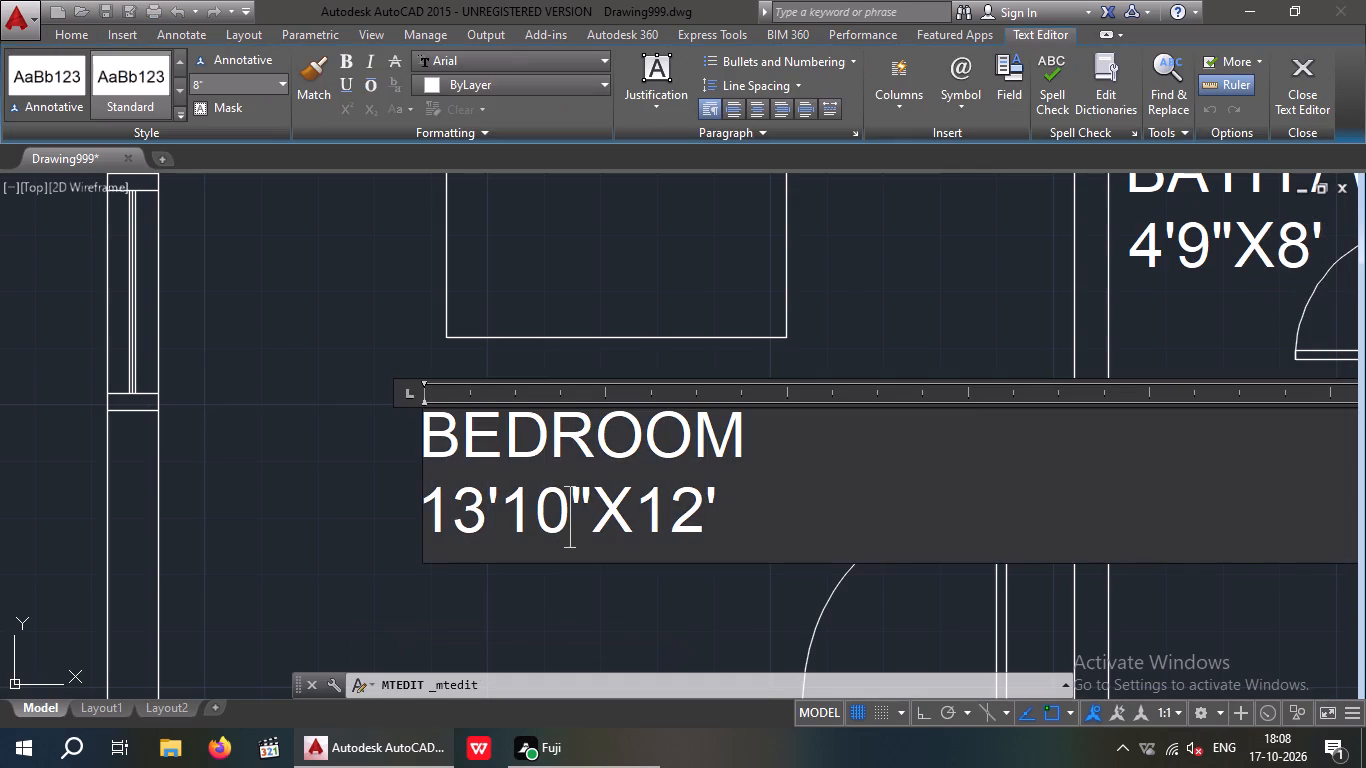
{"action": "key", "text": "BackSpace"}
{"action": "key", "text": "6"}
{"action": "key", "text": "BackSpace"}
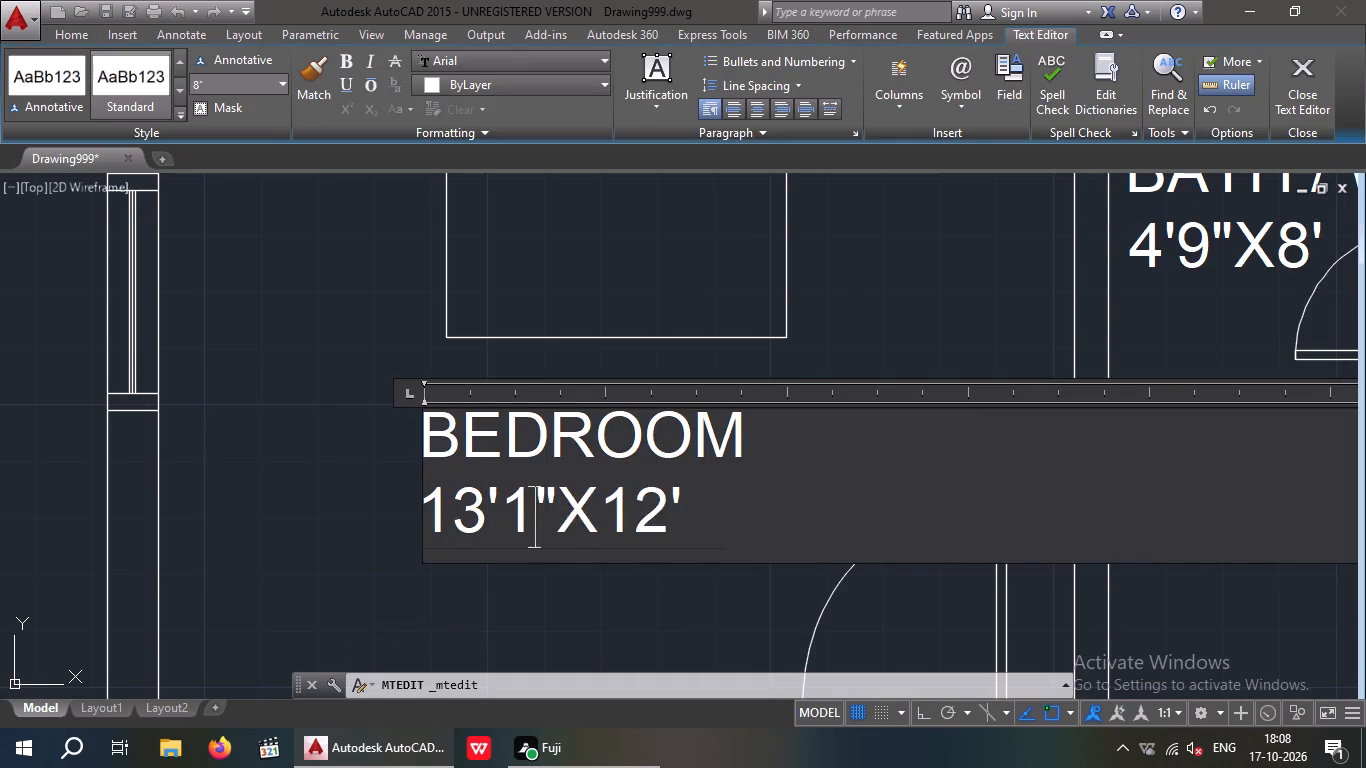
{"action": "key", "text": "BackSpace"}
{"action": "key", "text": "6"}
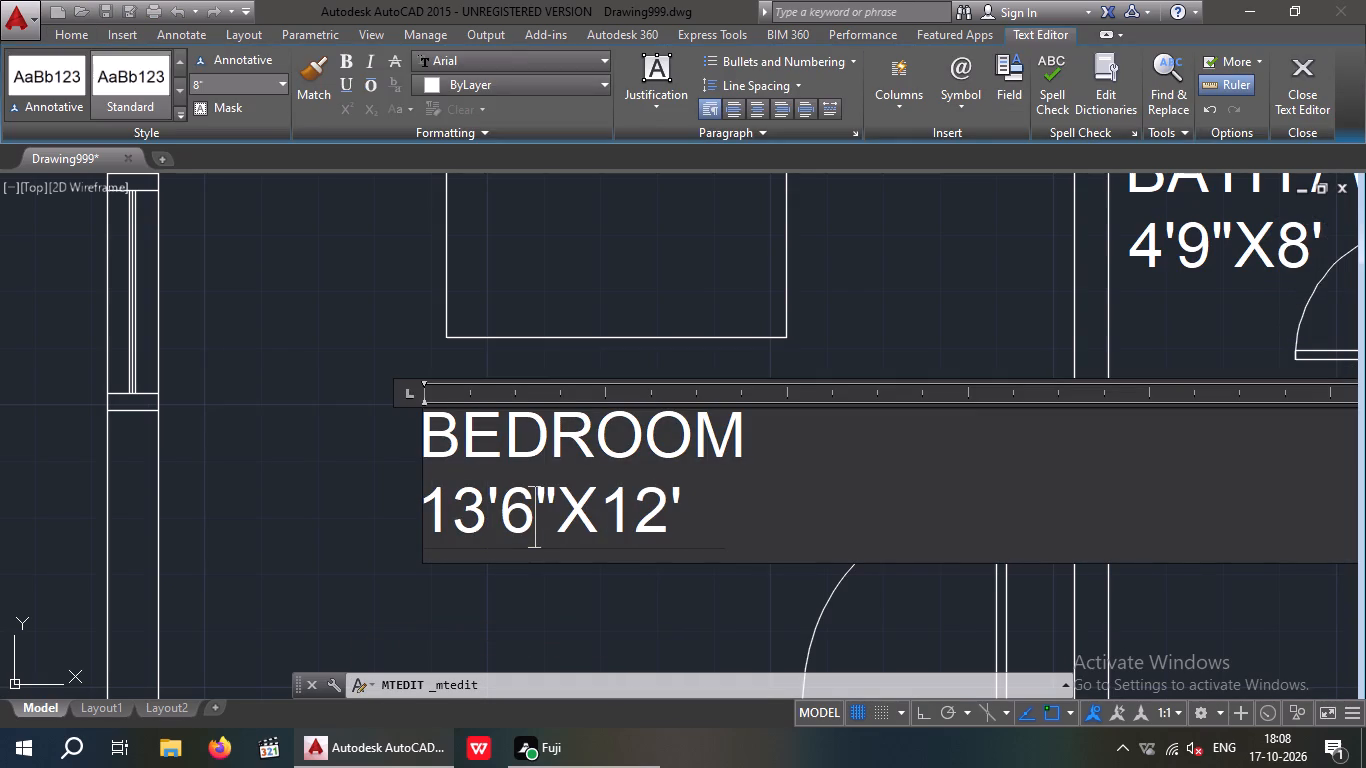
{"action": "left_click", "coordinate": [296, 467]}
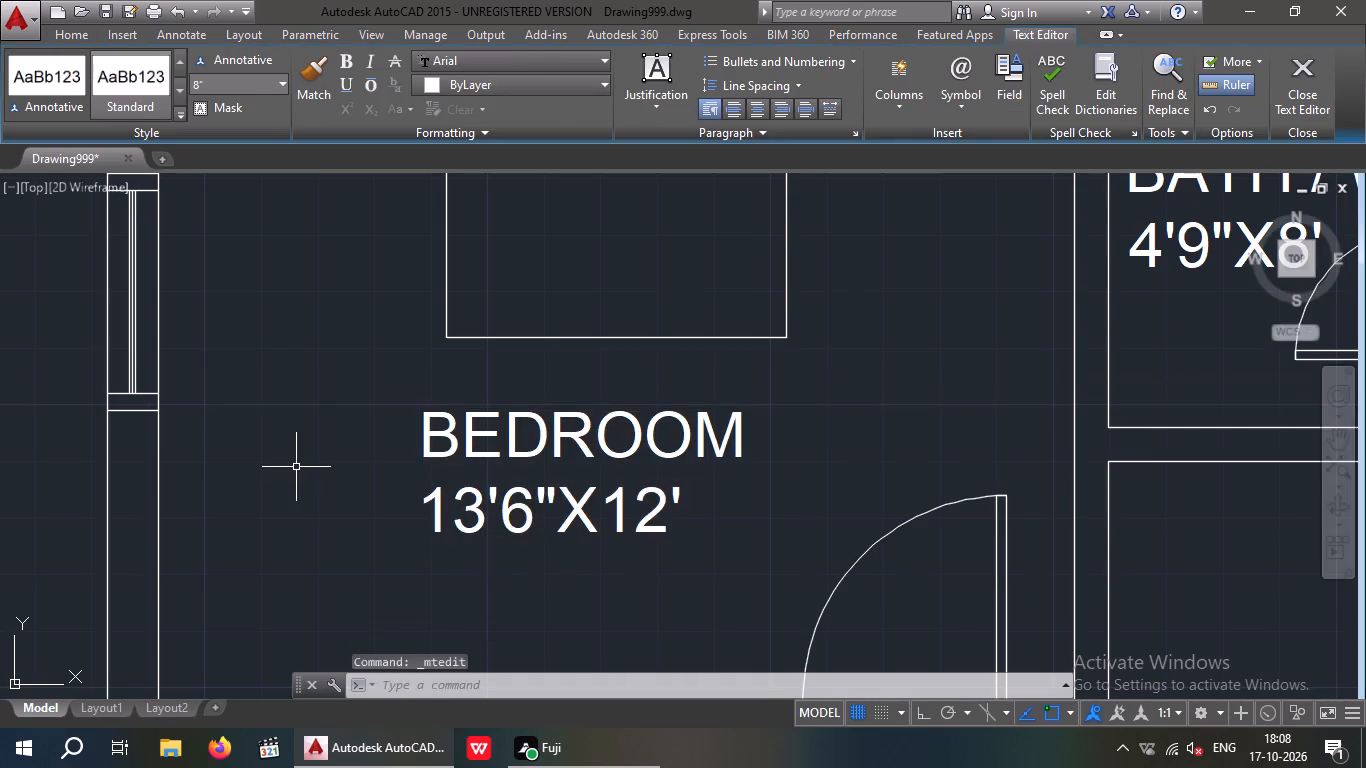
Measure the inner width of the bedroom east of the middle bath with a temporary linear dimension, without placing it.
{"action": "scroll", "coordinate": [309, 464], "scroll_direction": "down", "scroll_amount": 4}
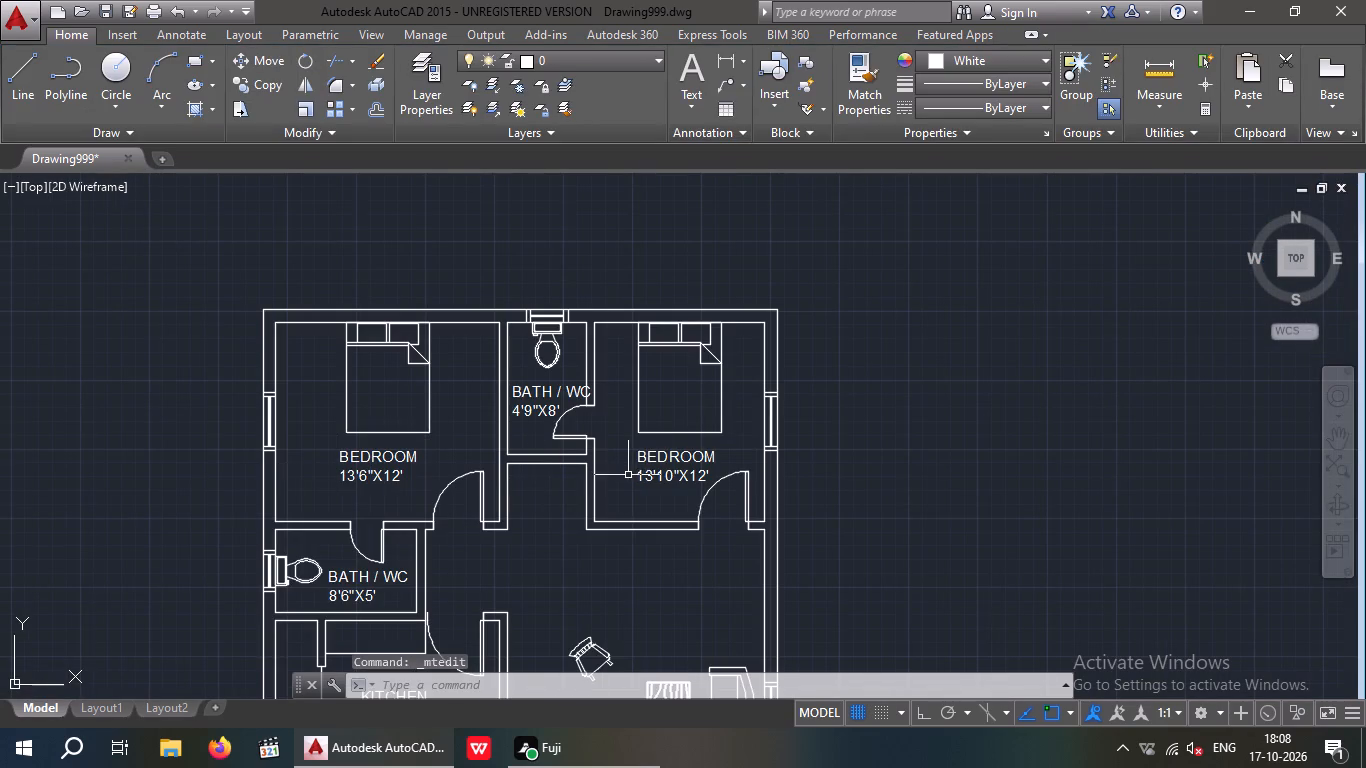
{"action": "key", "text": "space"}
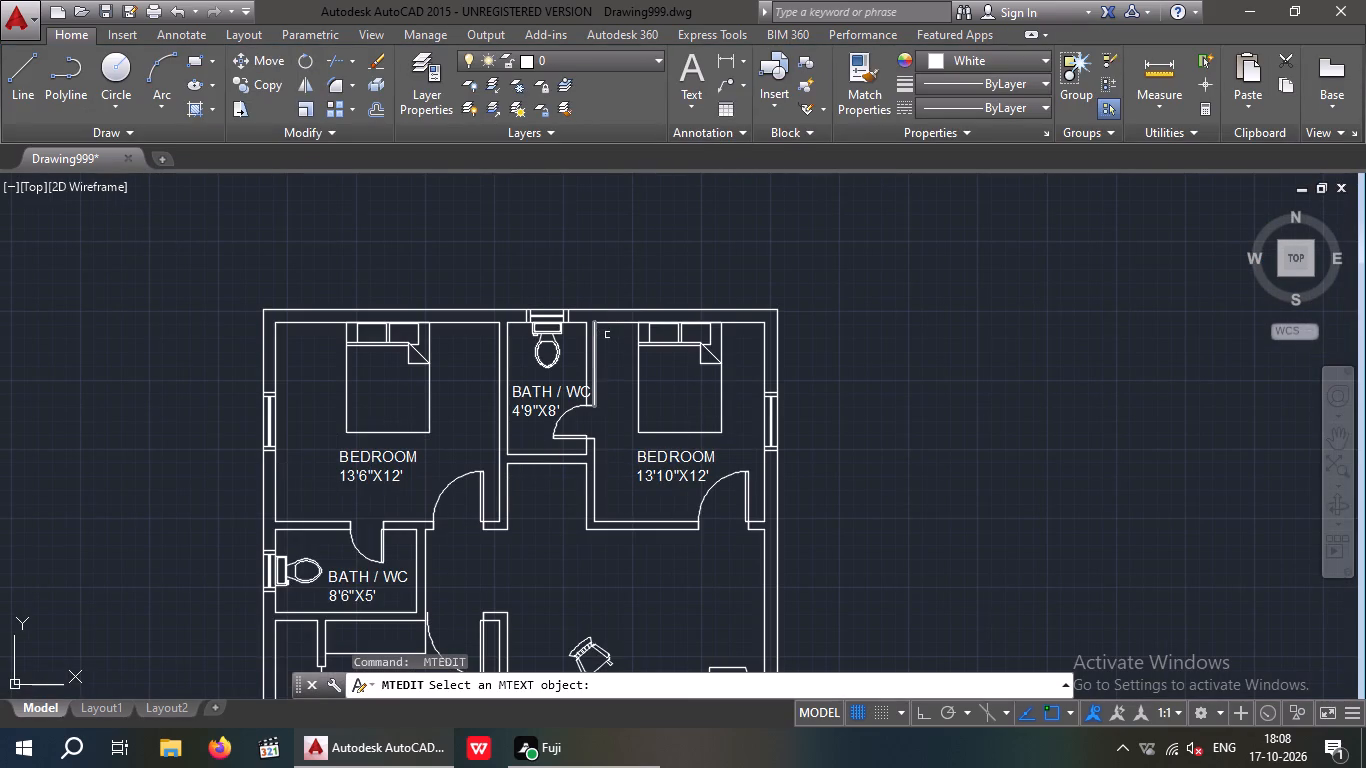
{"action": "key", "text": "Escape"}
{"action": "key", "text": "Escape"}
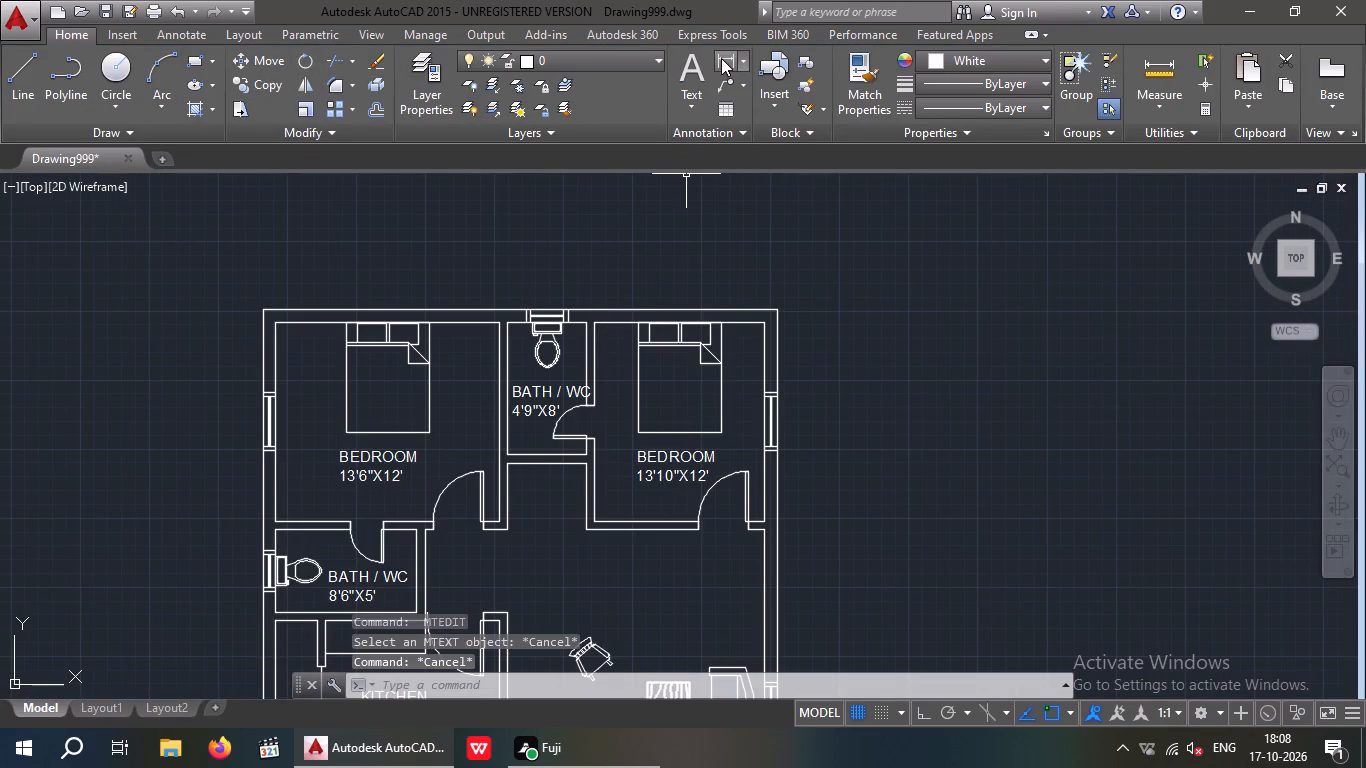
{"action": "left_click", "coordinate": [721, 58]}
{"action": "left_click_drag", "start_coordinate": [595, 324], "coordinate": [628, 328]}
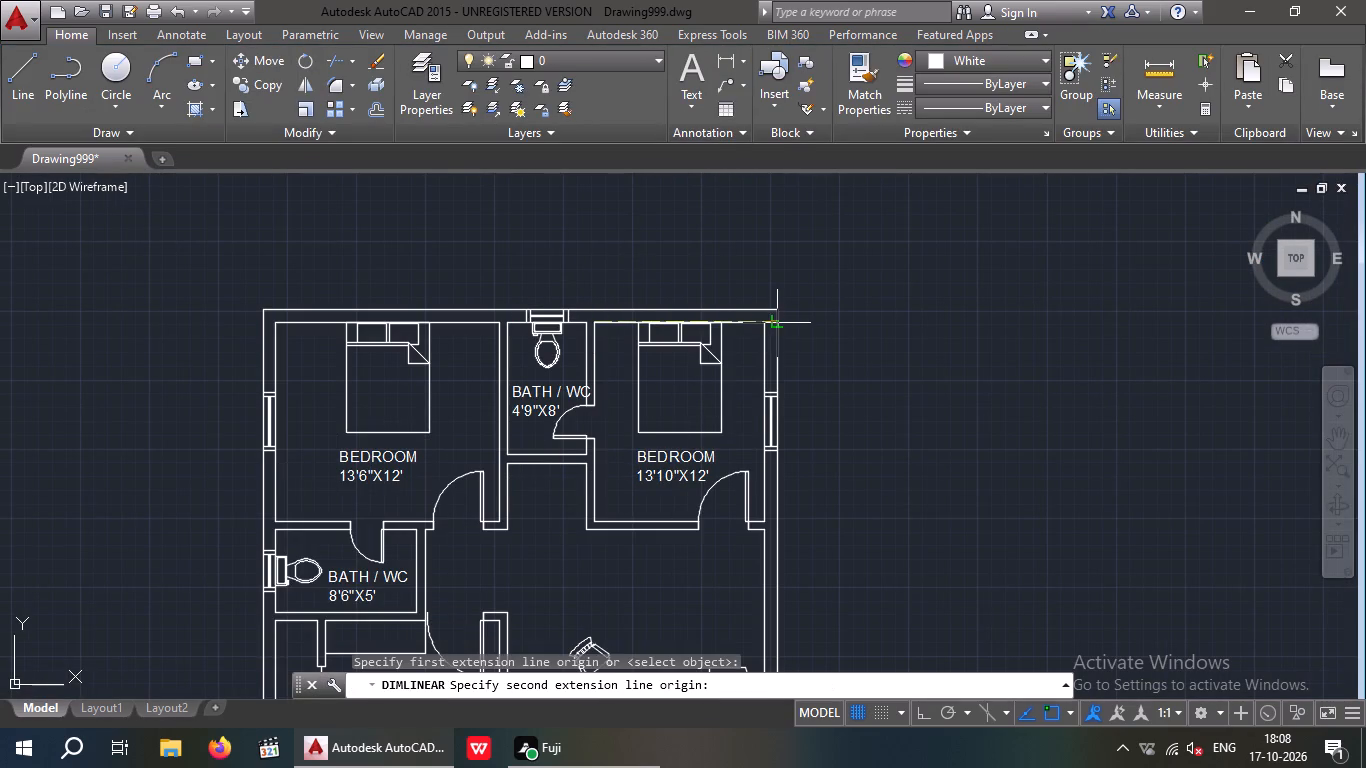
{"action": "left_click", "coordinate": [760, 324]}
{"action": "scroll", "coordinate": [727, 400], "scroll_direction": "up", "scroll_amount": 2}
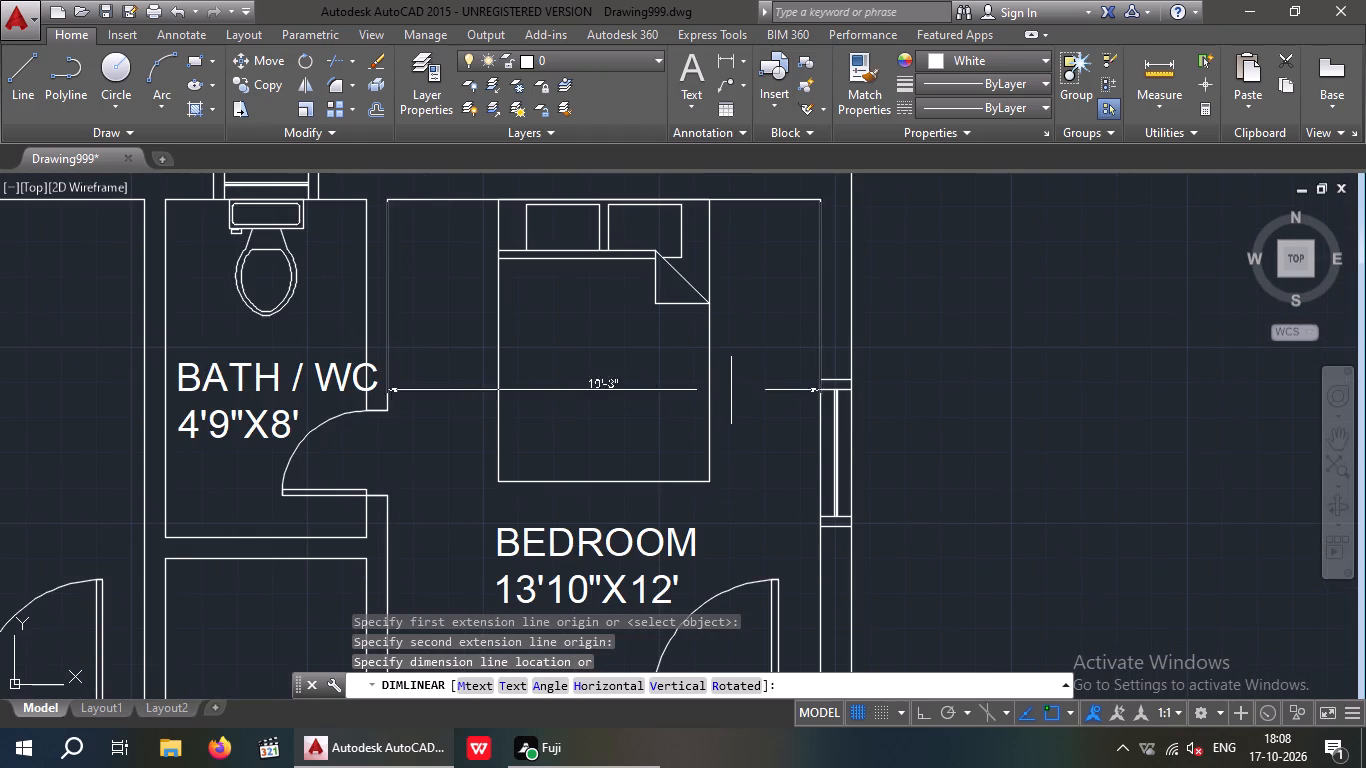
{"action": "scroll", "coordinate": [731, 390], "scroll_direction": "up", "scroll_amount": 1}
{"action": "key", "text": "space"}
Set the size line of the BEDROOM label east of the middle bath to 10'3"X12'.
{"action": "scroll", "coordinate": [651, 557], "scroll_direction": "down", "scroll_amount": 2}
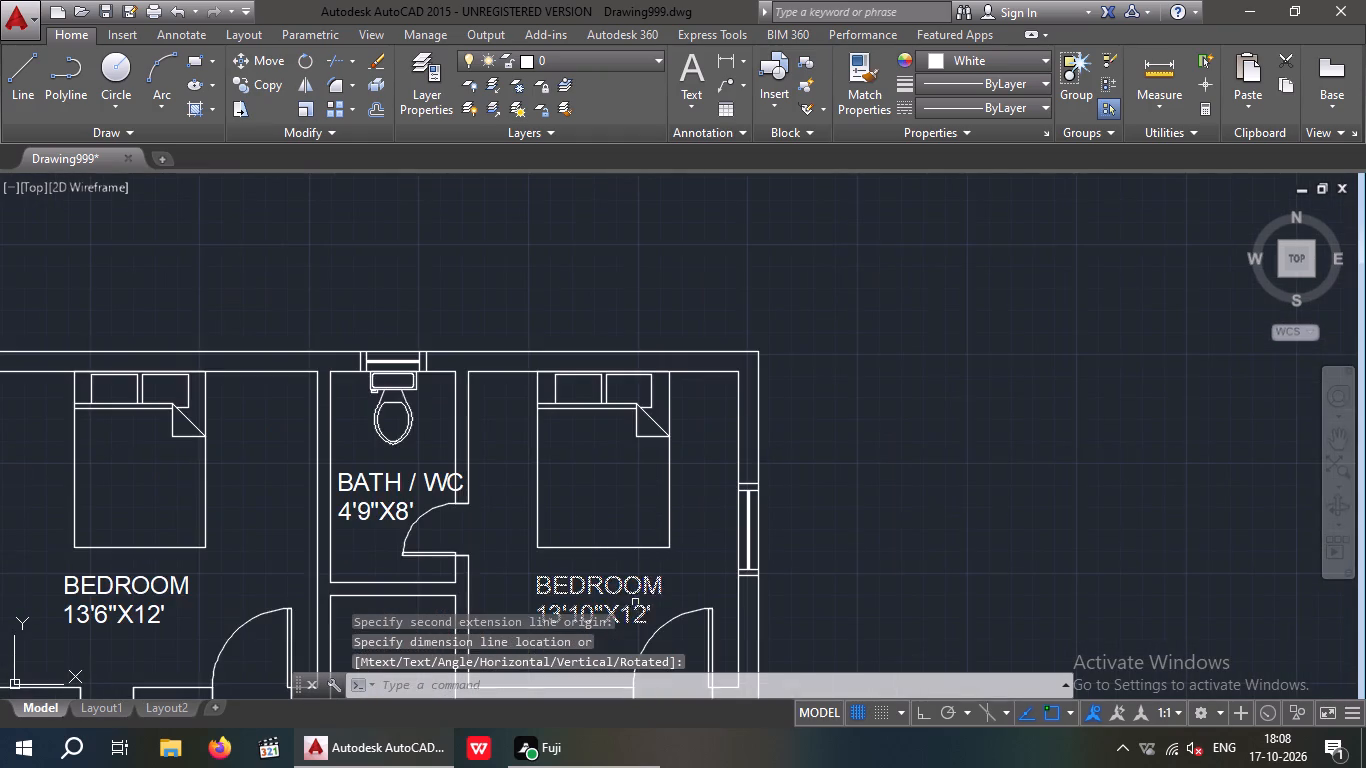
{"action": "middle_click_drag", "start_coordinate": [625, 585], "coordinate": [623, 409]}
{"action": "double_click", "coordinate": [589, 439]}
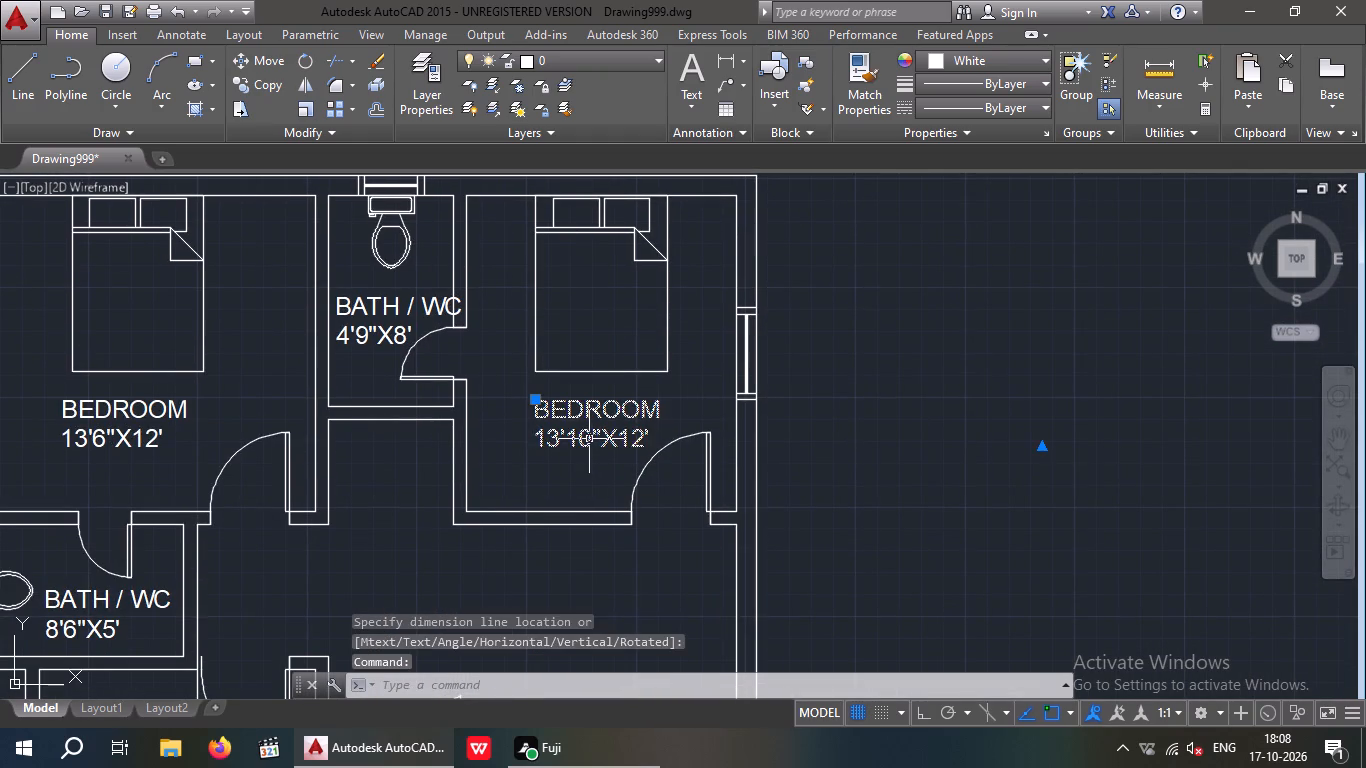
{"action": "scroll", "coordinate": [582, 451], "scroll_direction": "up", "scroll_amount": 2}
{"action": "key", "text": "BackSpace"}
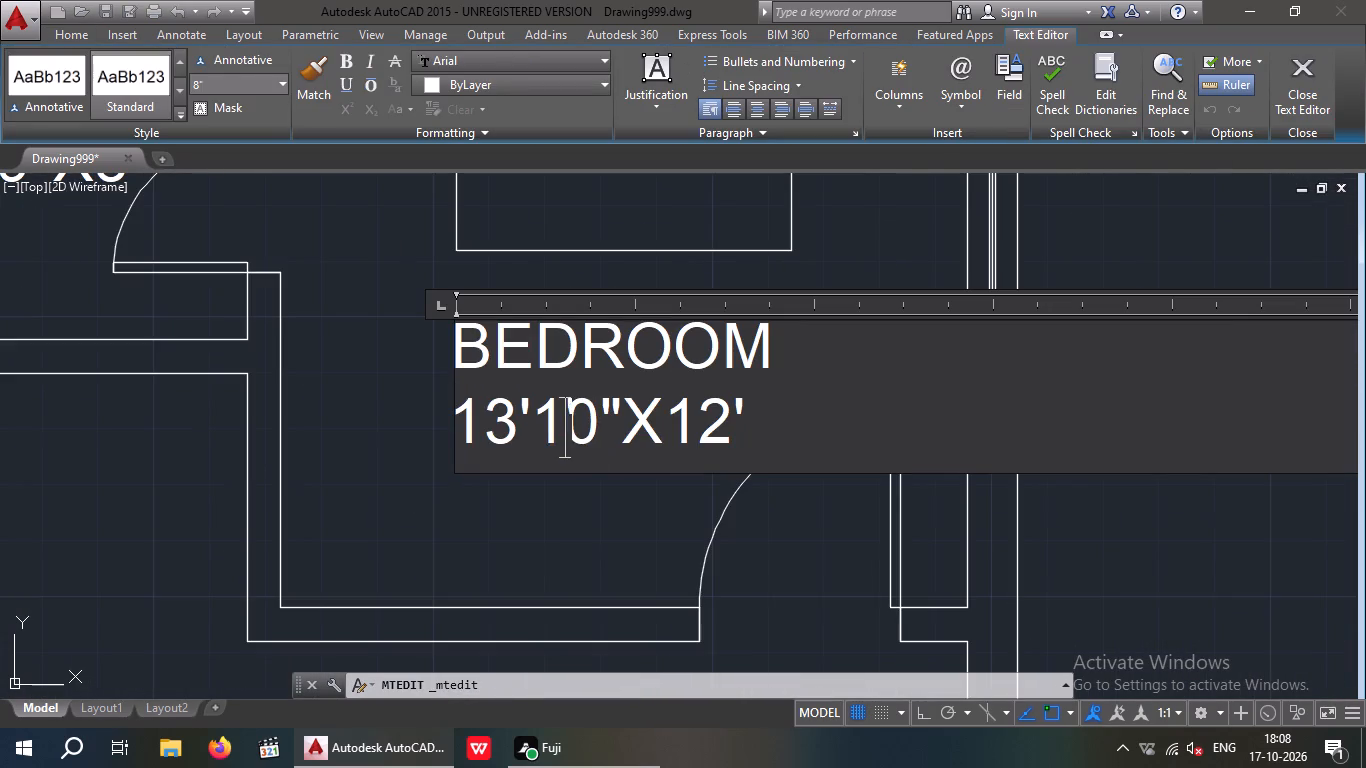
{"action": "key", "text": "BackSpace"}
{"action": "key", "text": "3"}
{"action": "key", "text": "Left"}
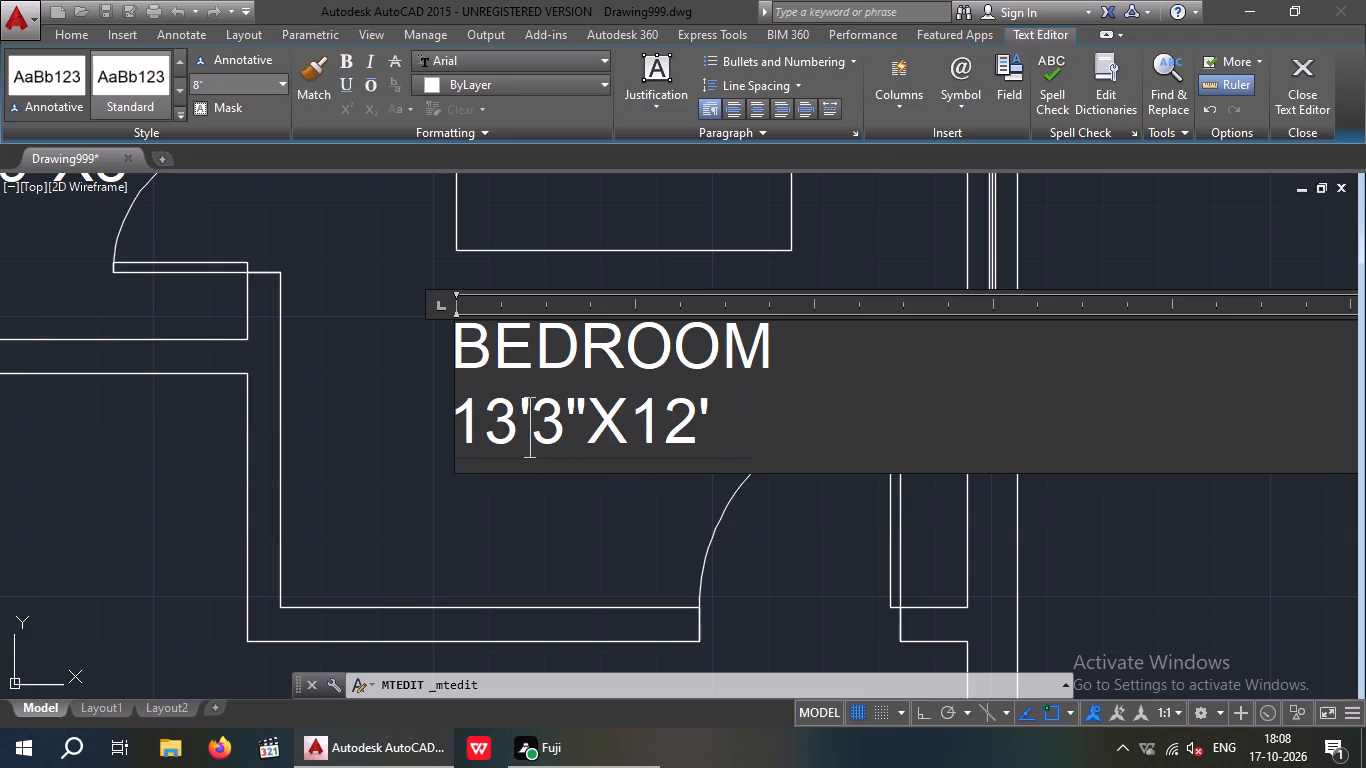
{"action": "key", "text": "Left"}
{"action": "key", "text": "BackSpace"}
{"action": "key", "text": "0"}
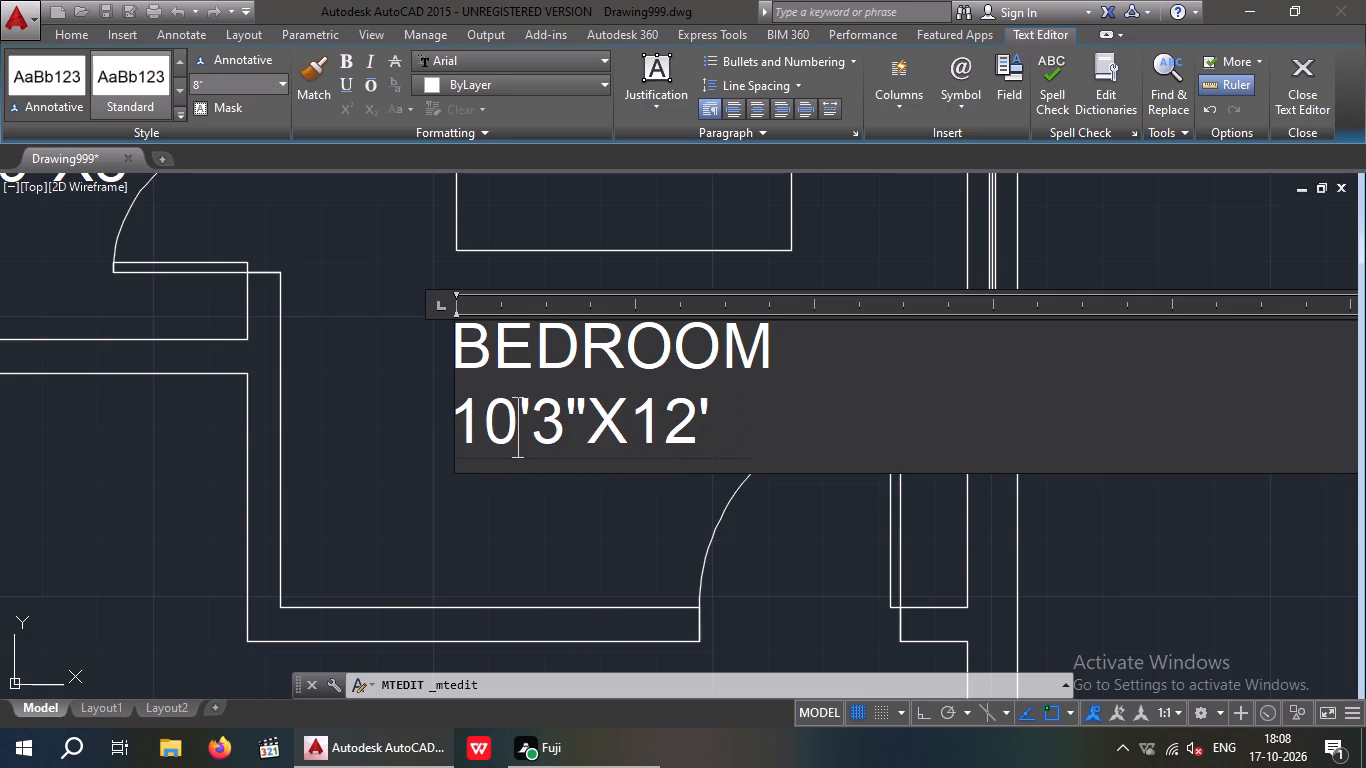
{"action": "left_click", "coordinate": [539, 544]}
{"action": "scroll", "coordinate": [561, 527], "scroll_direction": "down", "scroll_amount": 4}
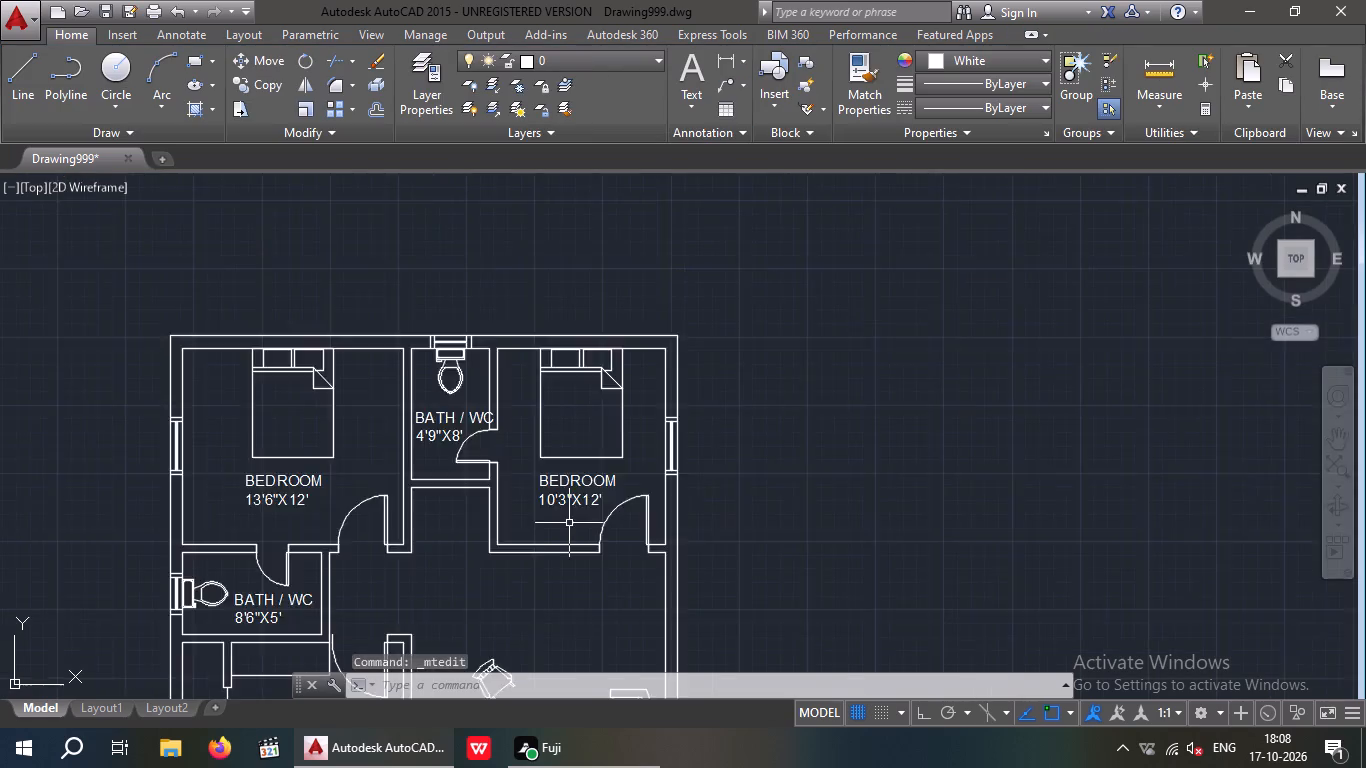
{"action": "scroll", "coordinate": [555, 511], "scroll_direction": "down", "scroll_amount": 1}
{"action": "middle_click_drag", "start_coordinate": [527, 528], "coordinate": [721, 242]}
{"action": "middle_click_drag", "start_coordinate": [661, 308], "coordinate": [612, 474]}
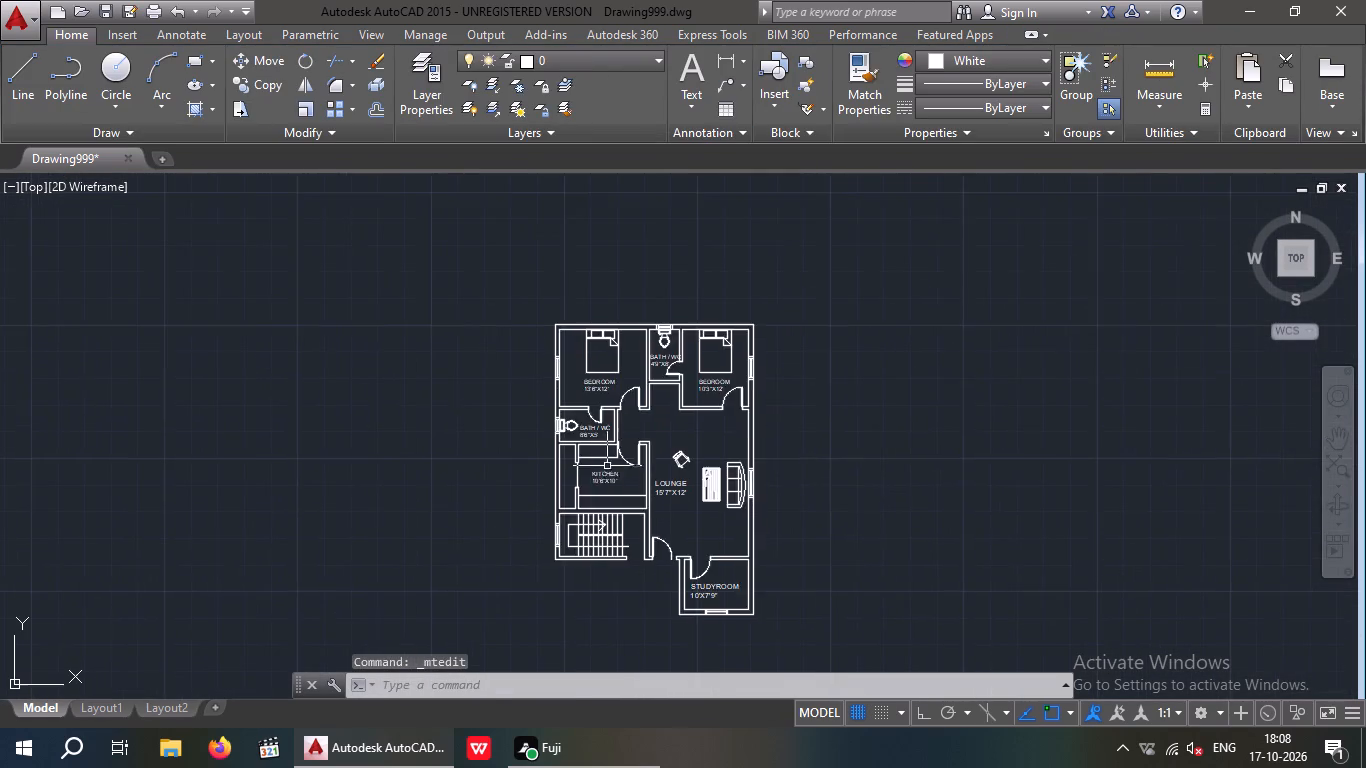
Save the drawing with the updated room labels.
{"action": "scroll", "coordinate": [622, 455], "scroll_direction": "up", "scroll_amount": 1}
{"action": "key", "text": "ctrl+s"}
{"action": "scroll", "coordinate": [656, 446], "scroll_direction": "down", "scroll_amount": 3}
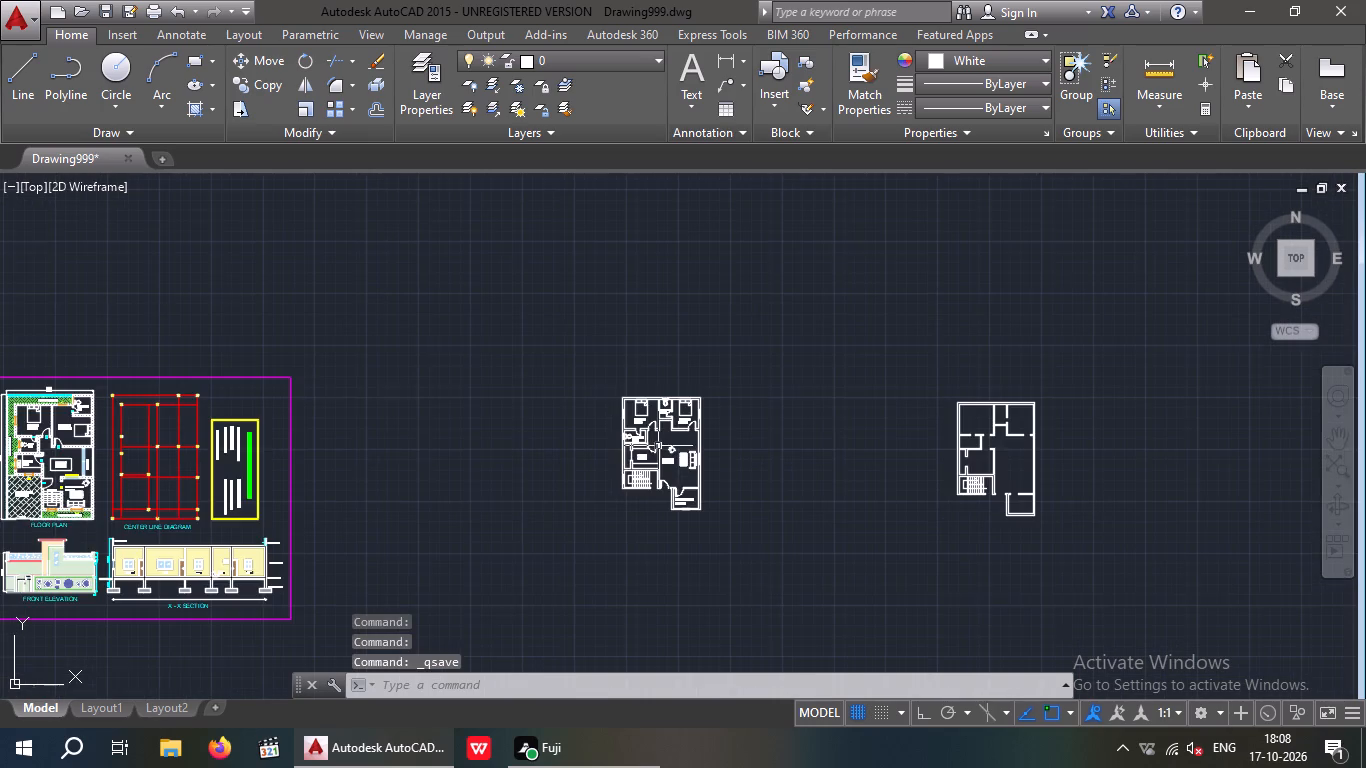
{"action": "scroll", "coordinate": [632, 443], "scroll_direction": "up", "scroll_amount": 2}
{"action": "left_click_drag", "start_coordinate": [544, 289], "coordinate": [553, 287]}
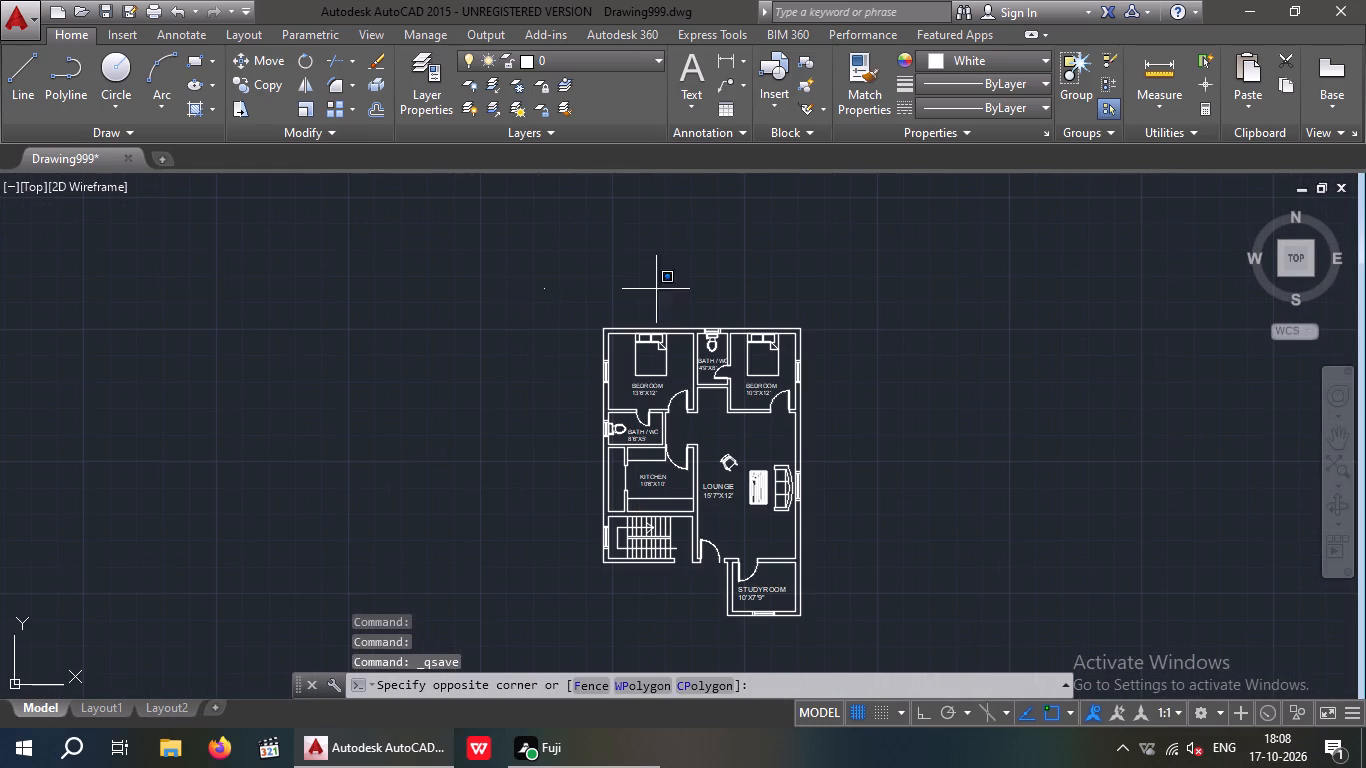
{"action": "left_click", "coordinate": [595, 289]}
{"action": "key", "text": "Escape"}
{"action": "middle_click_drag", "start_coordinate": [575, 297], "coordinate": [706, 319]}
{"action": "scroll", "coordinate": [700, 319], "scroll_direction": "down", "scroll_amount": 3}
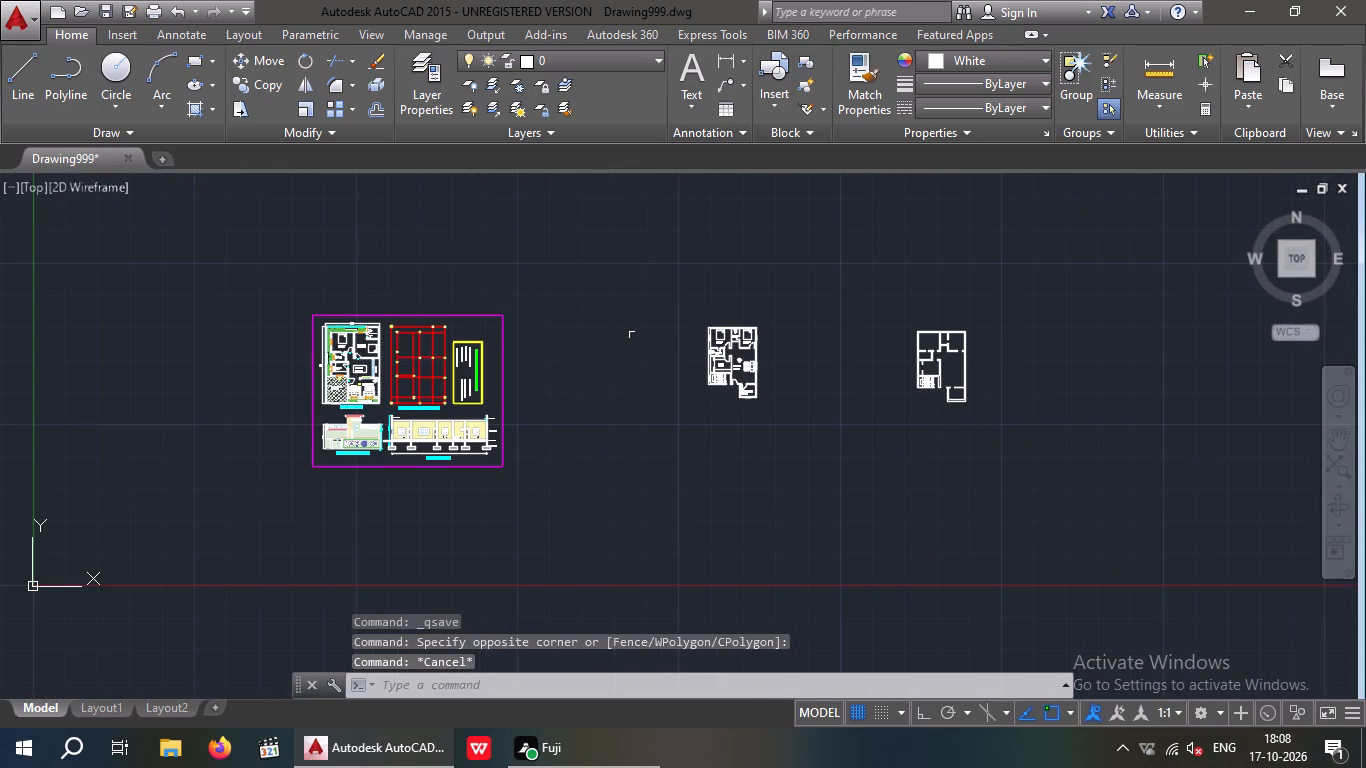
{"action": "right_click_drag", "start_coordinate": [583, 385], "coordinate": [560, 385], "text": "ctrl"}
{"action": "key", "text": "ctrl+s"}
{"action": "key", "text": "Escape"}
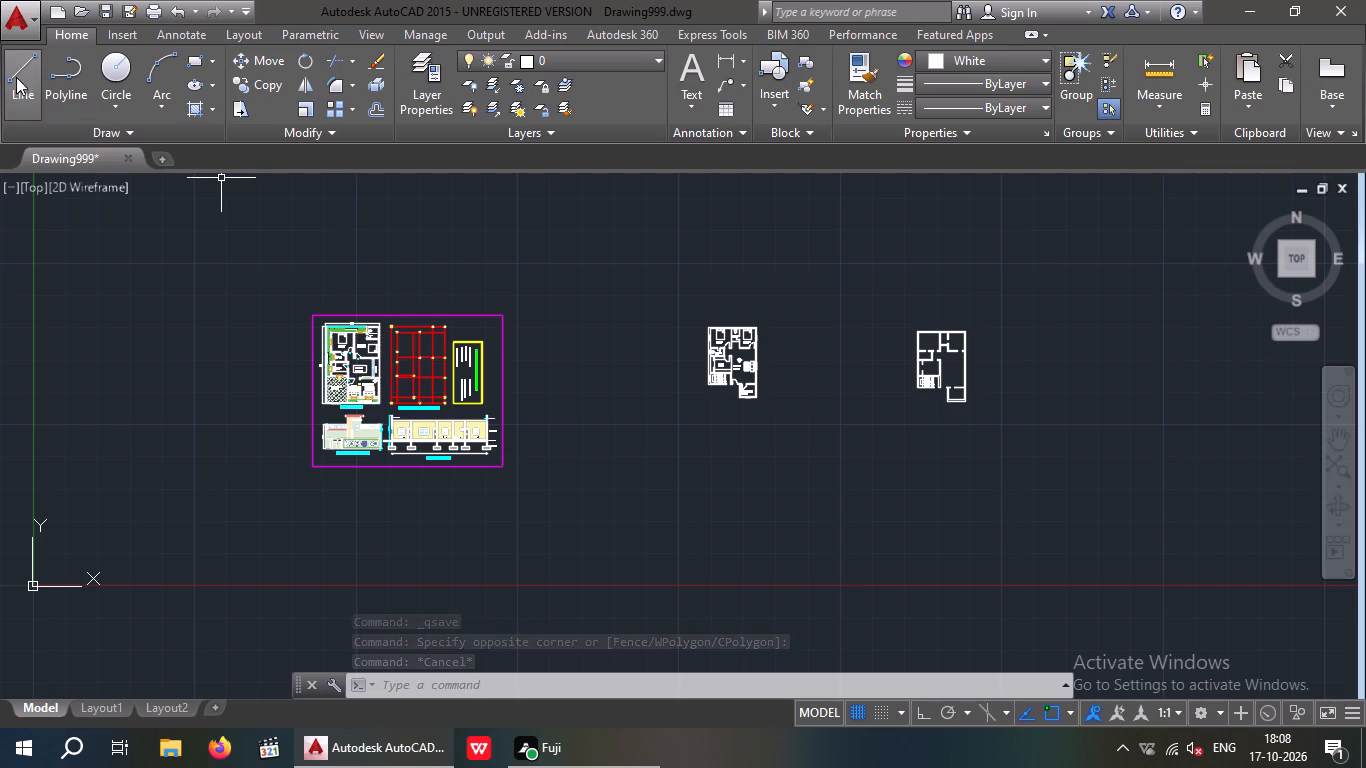
Save a copy of the drawing as Drawing999.dwg in the personal-name project folder on the Desktop, in AutoCAD 2013 format.
{"action": "left_click", "coordinate": [15, 15]}
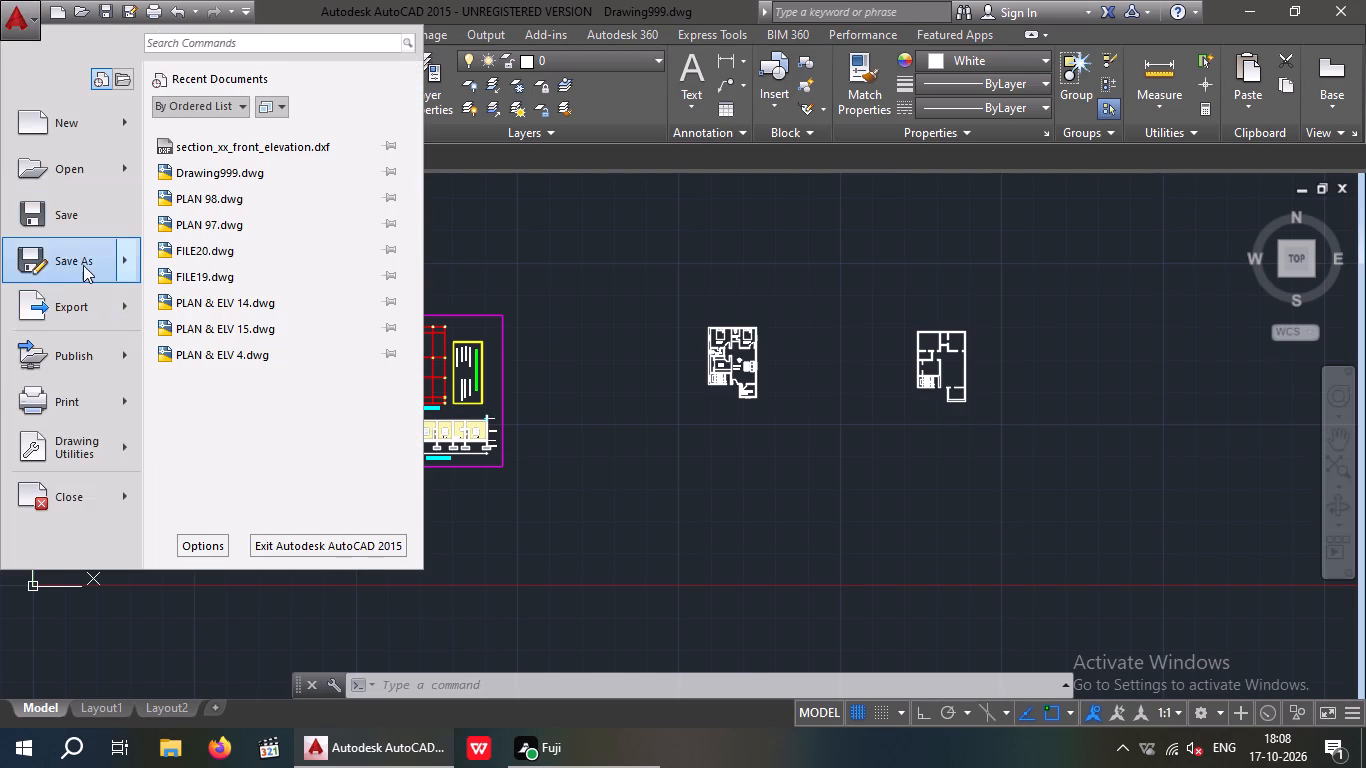
{"action": "left_click", "coordinate": [83, 264]}
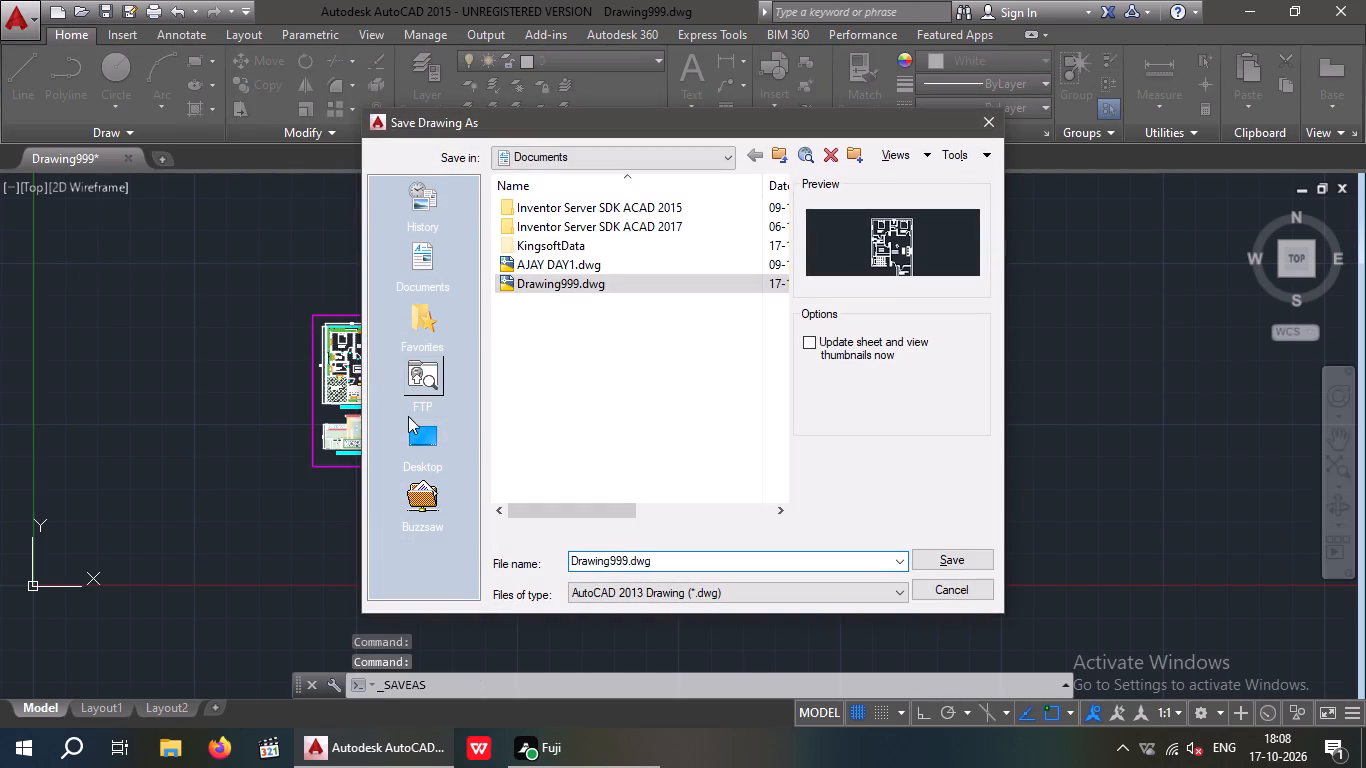
{"action": "left_click", "coordinate": [423, 444]}
{"action": "double_click", "coordinate": [553, 281]}
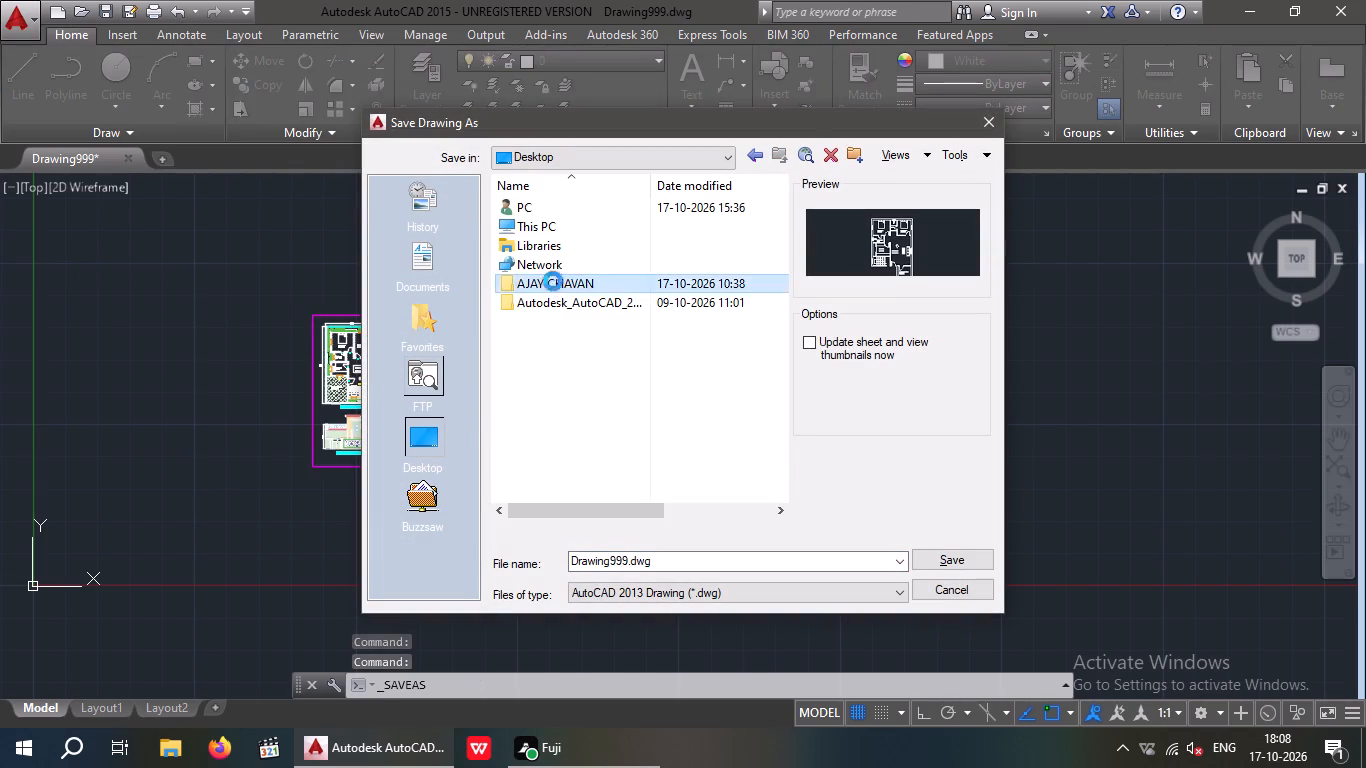
{"action": "scroll", "coordinate": [549, 410], "scroll_direction": "down", "scroll_amount": 4}
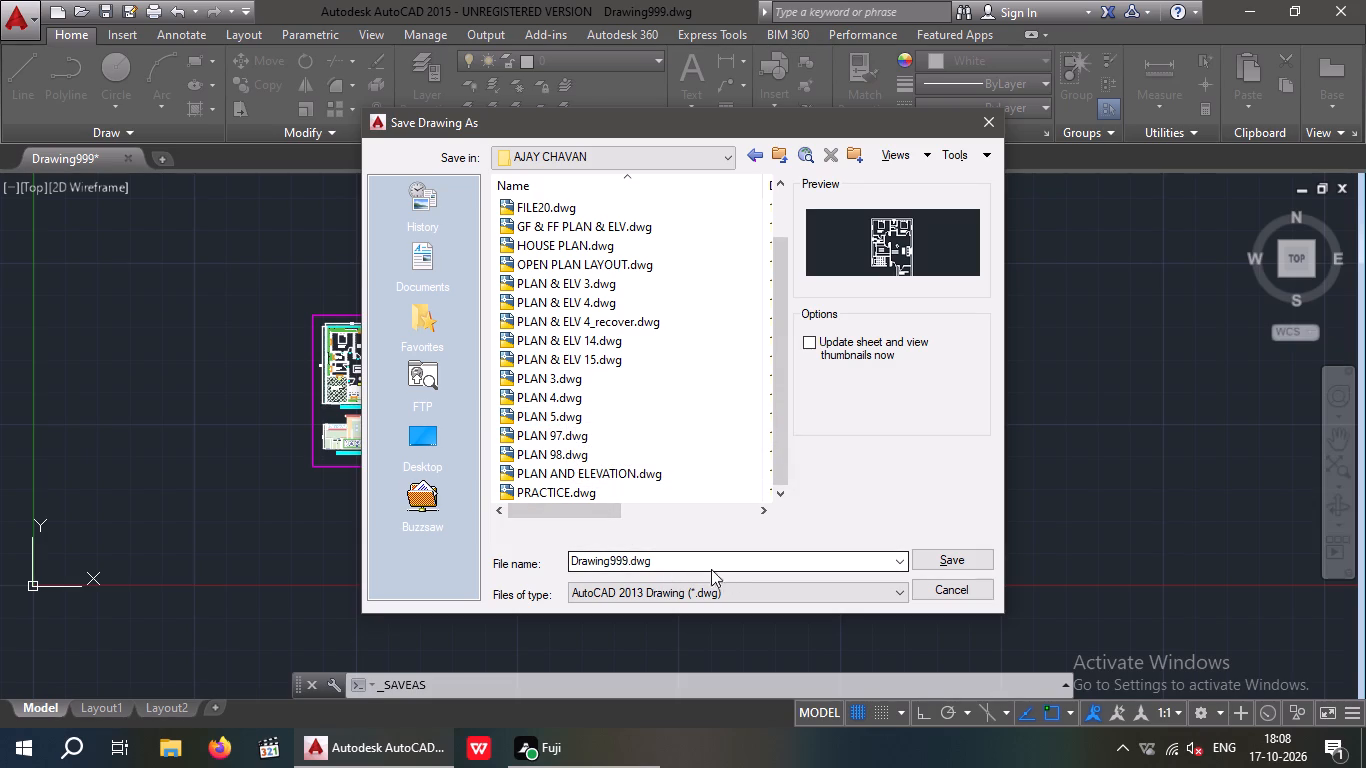
{"action": "left_click", "coordinate": [967, 563]}
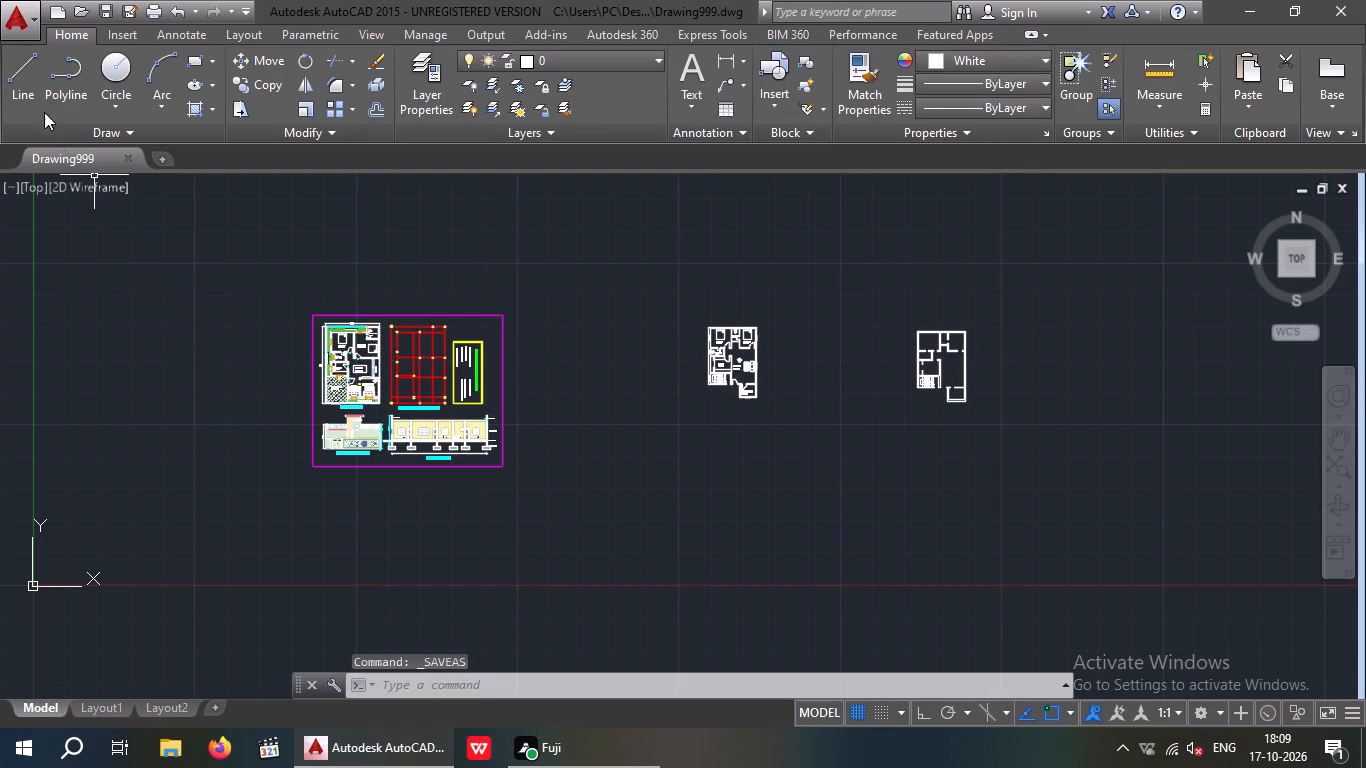
Turn off log file recording with the LOGFILEOFF command.
{"action": "key", "text": "l"}
{"action": "key", "text": "o"}
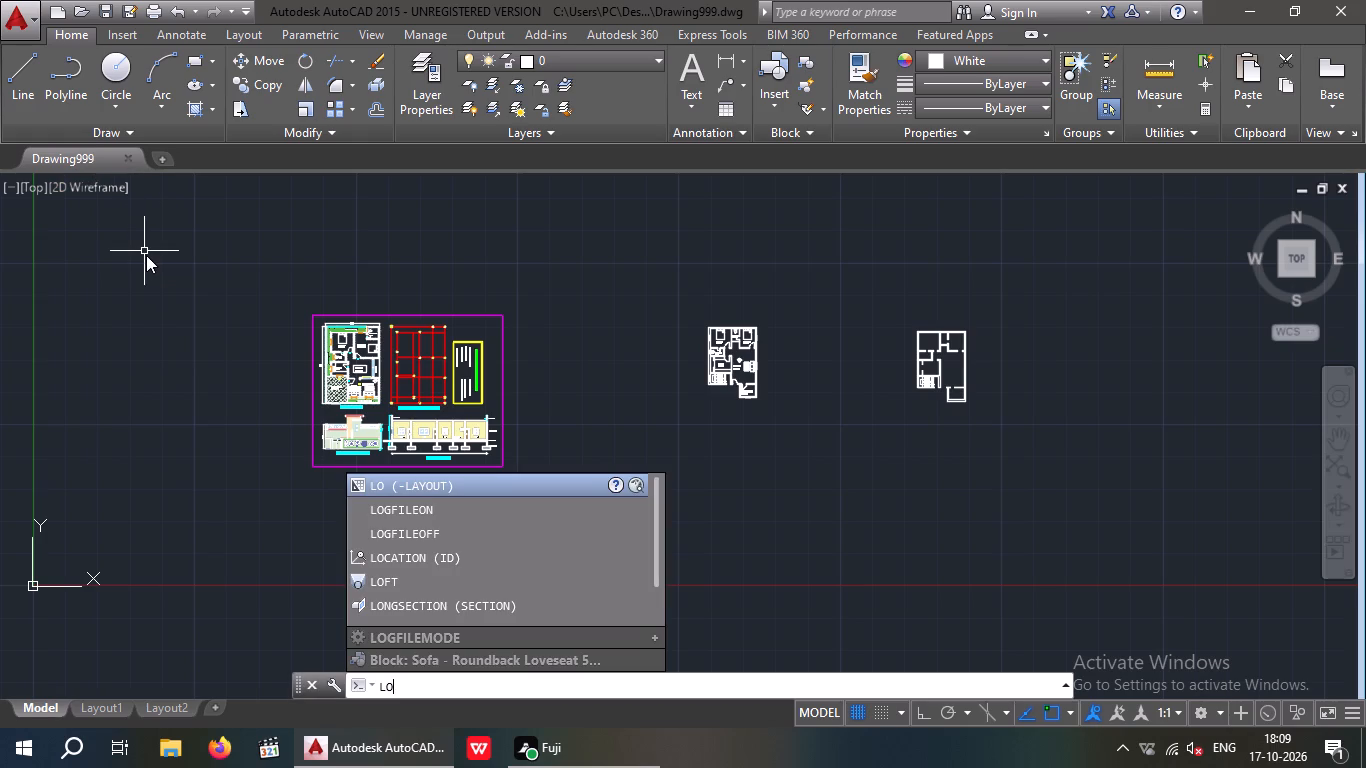
{"action": "key", "text": "g"}
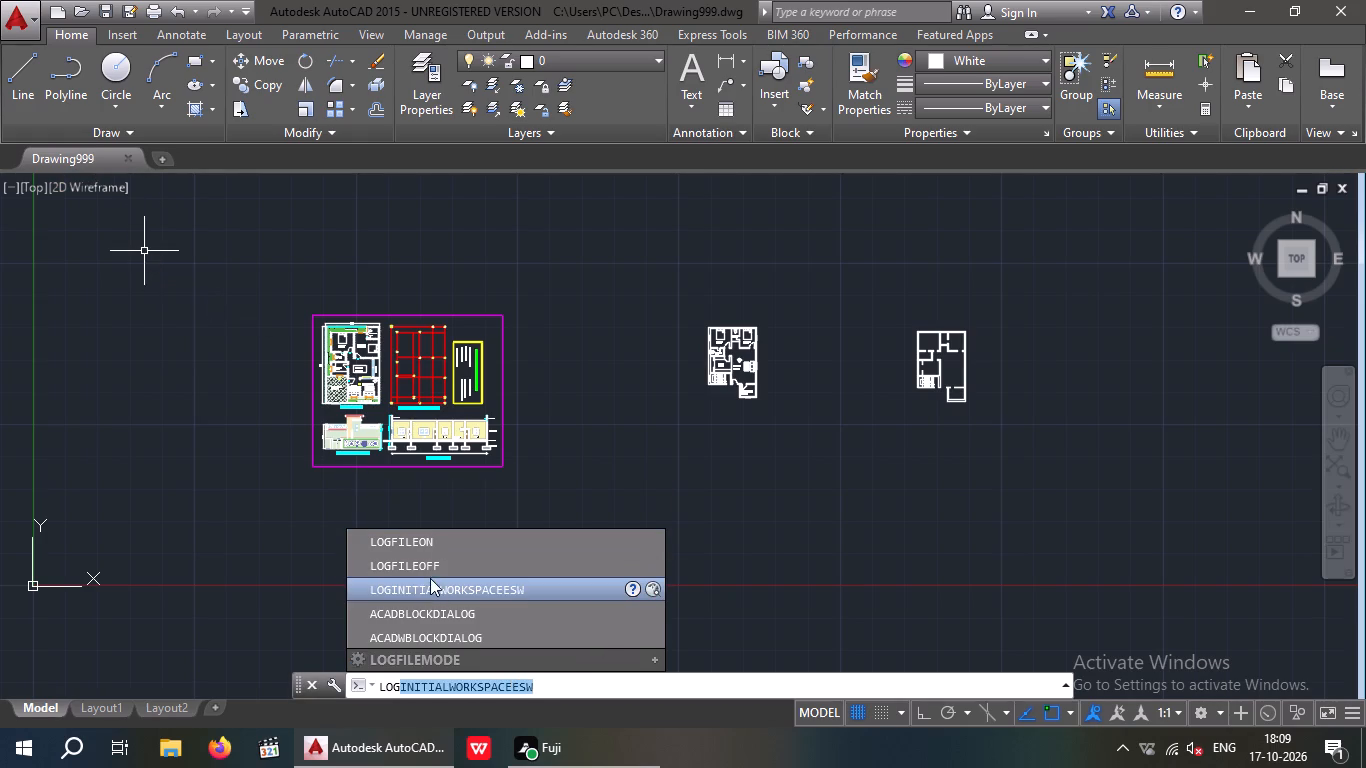
{"action": "left_click", "coordinate": [430, 568]}
Save the drawing again under the name Drawing999.dwg in the same project folder, replacing the existing file.
{"action": "left_click", "coordinate": [9, 23]}
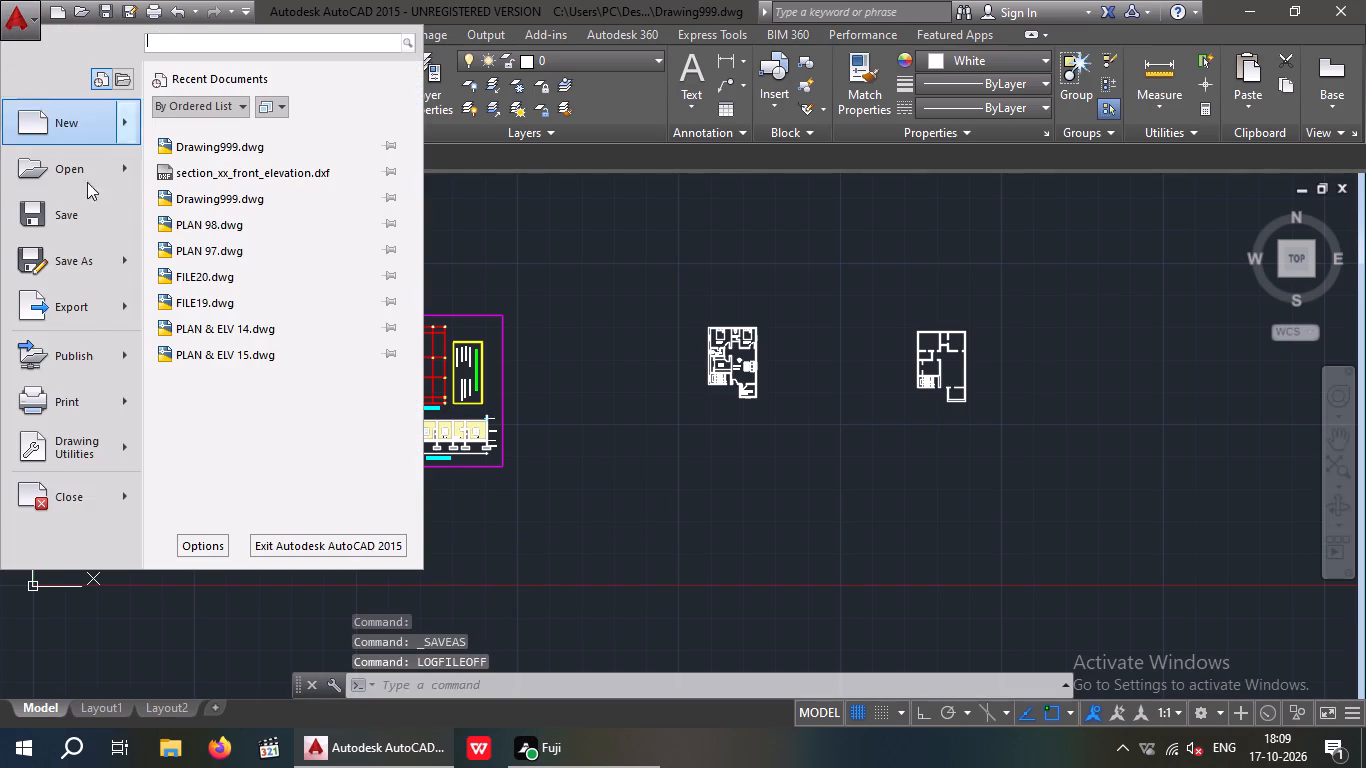
{"action": "left_click", "coordinate": [71, 262]}
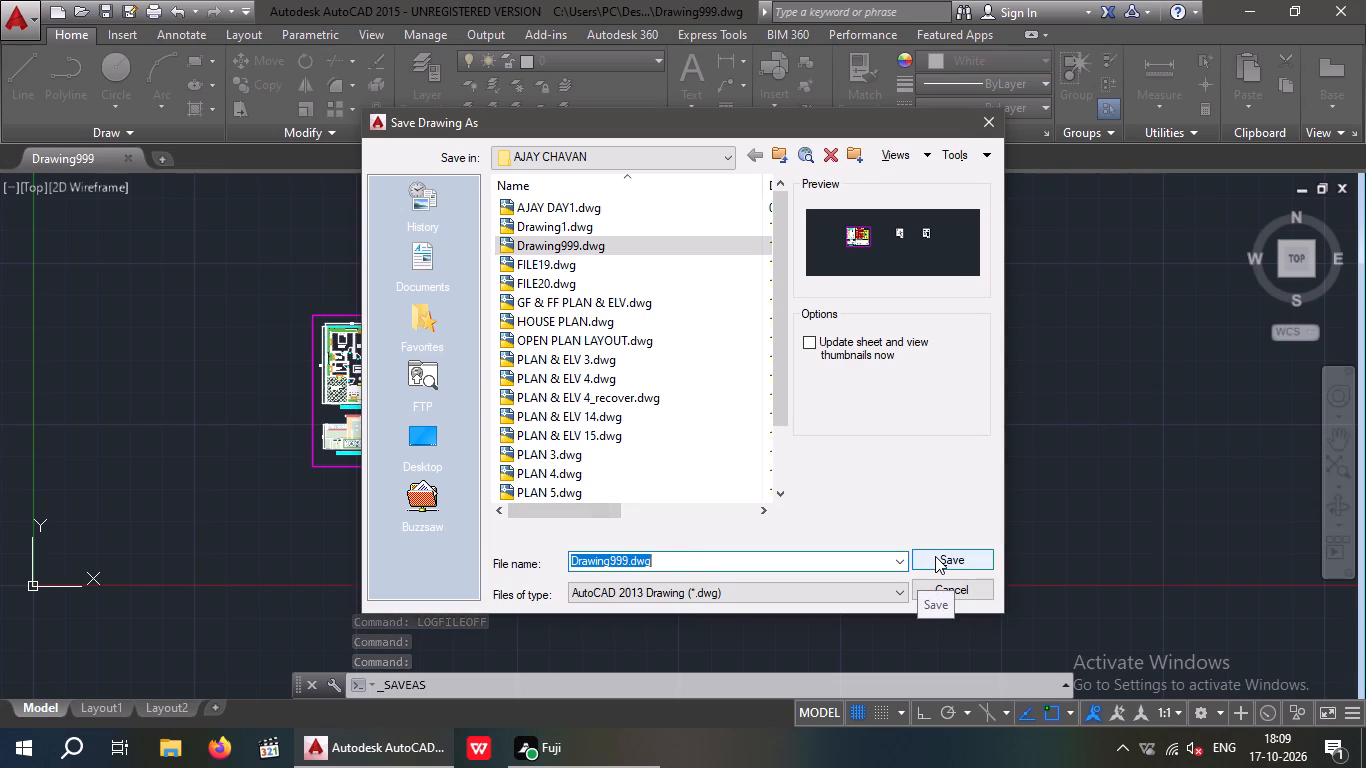
{"action": "left_click", "coordinate": [935, 556]}
{"action": "left_click", "coordinate": [666, 420]}
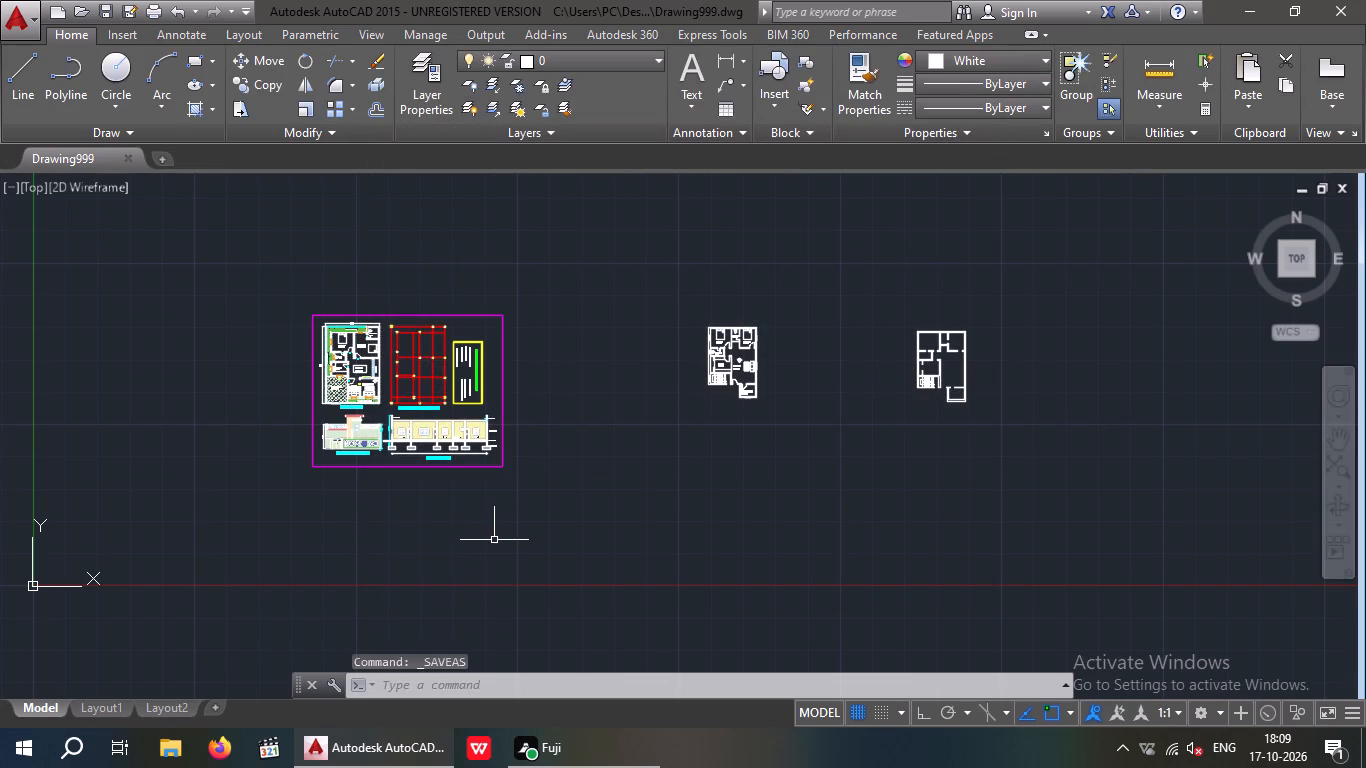
Set up a plot using the previous plot settings, with the magenta sheet border's opposite corners as the plot window.
{"action": "key", "text": "ctrl+p"}
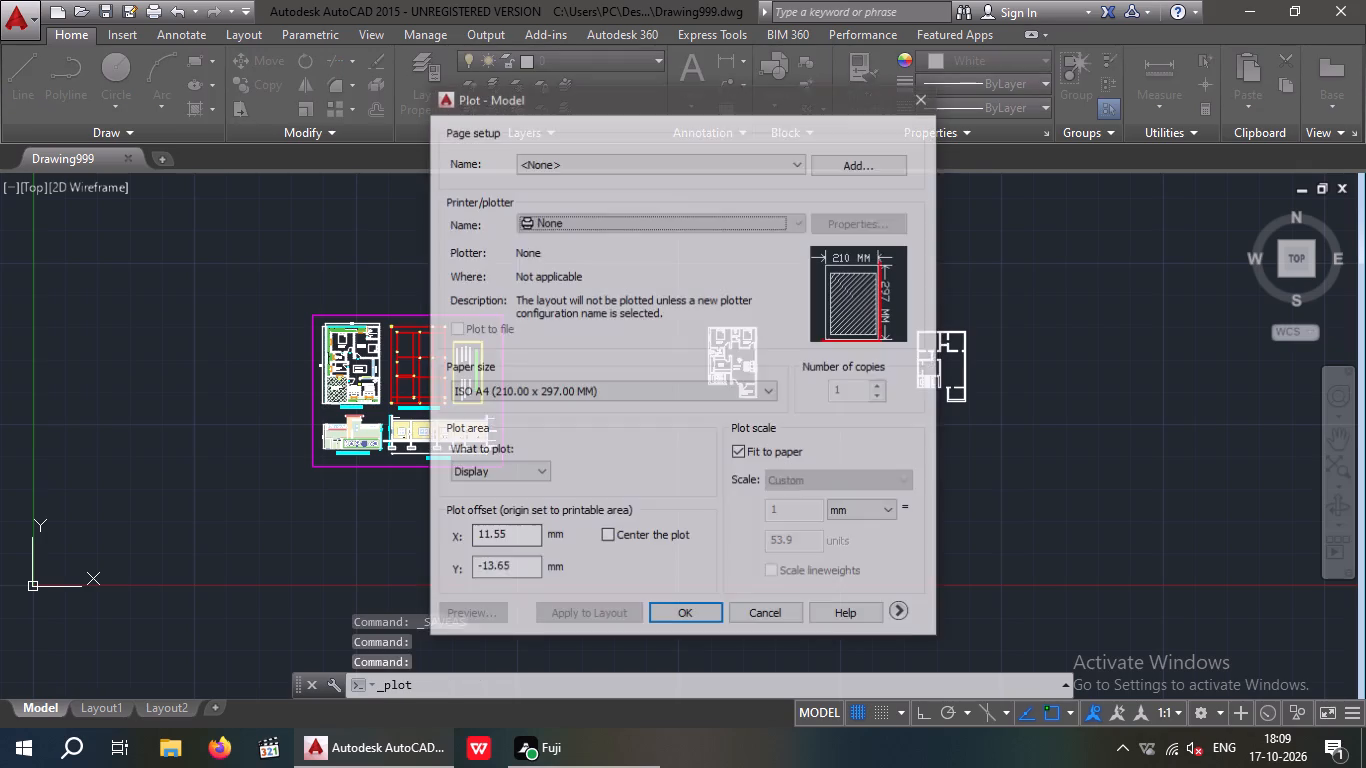
{"action": "left_click", "coordinate": [652, 164]}
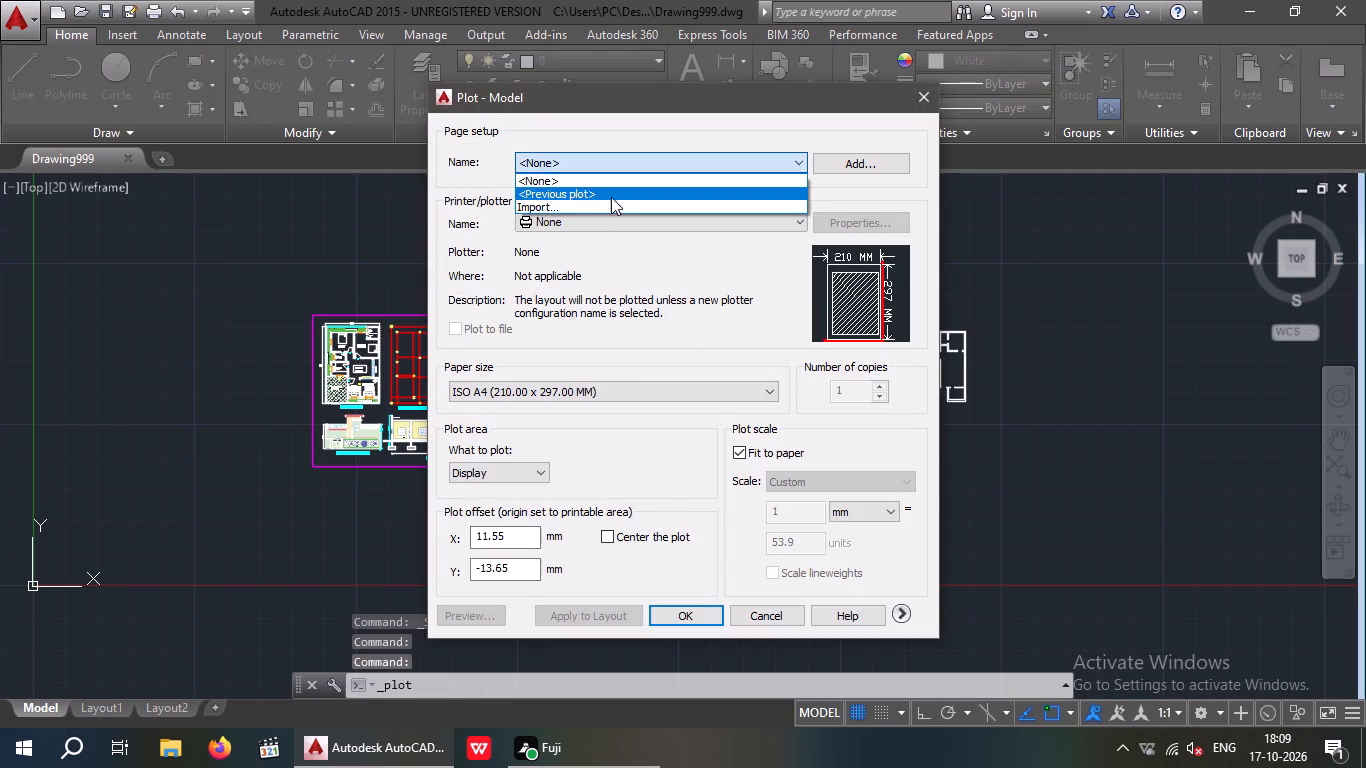
{"action": "left_click", "coordinate": [611, 197]}
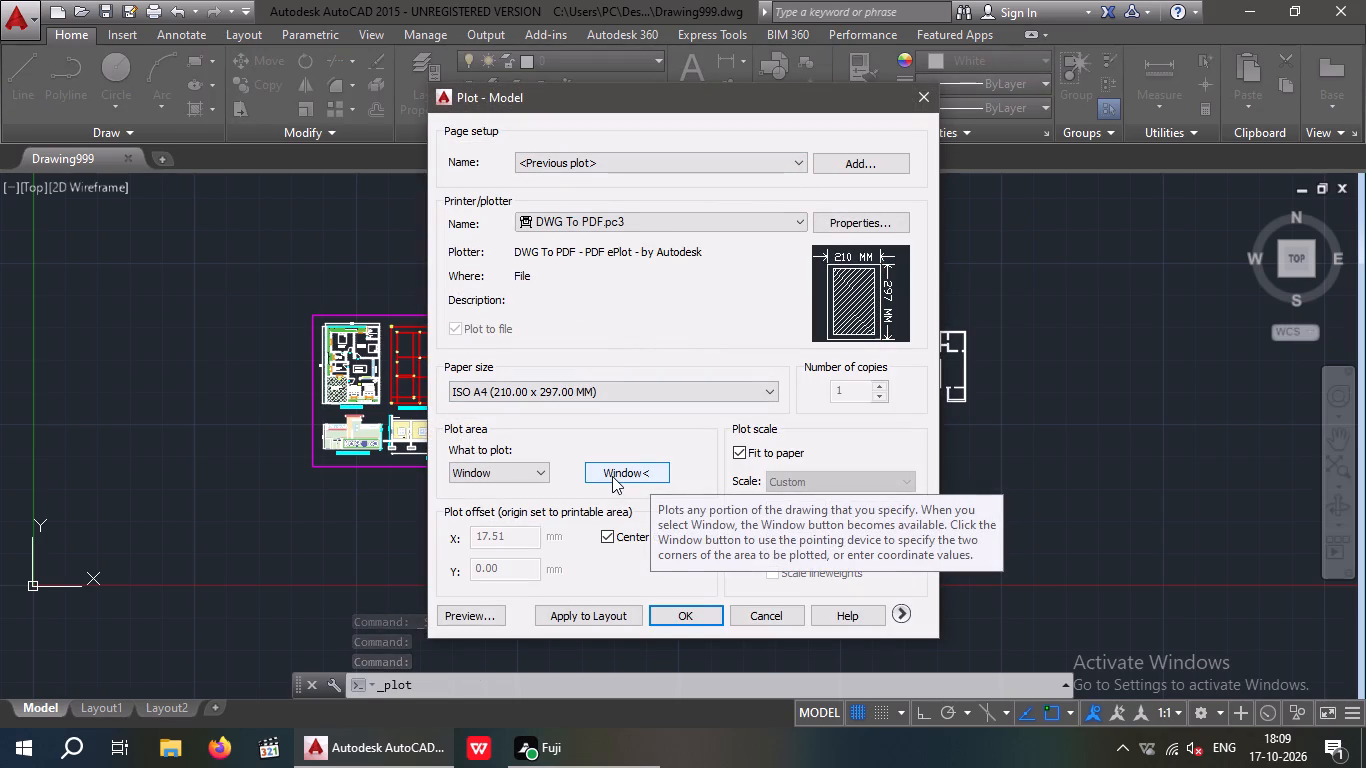
{"action": "left_click", "coordinate": [612, 476]}
{"action": "scroll", "coordinate": [319, 312], "scroll_direction": "up", "scroll_amount": 3}
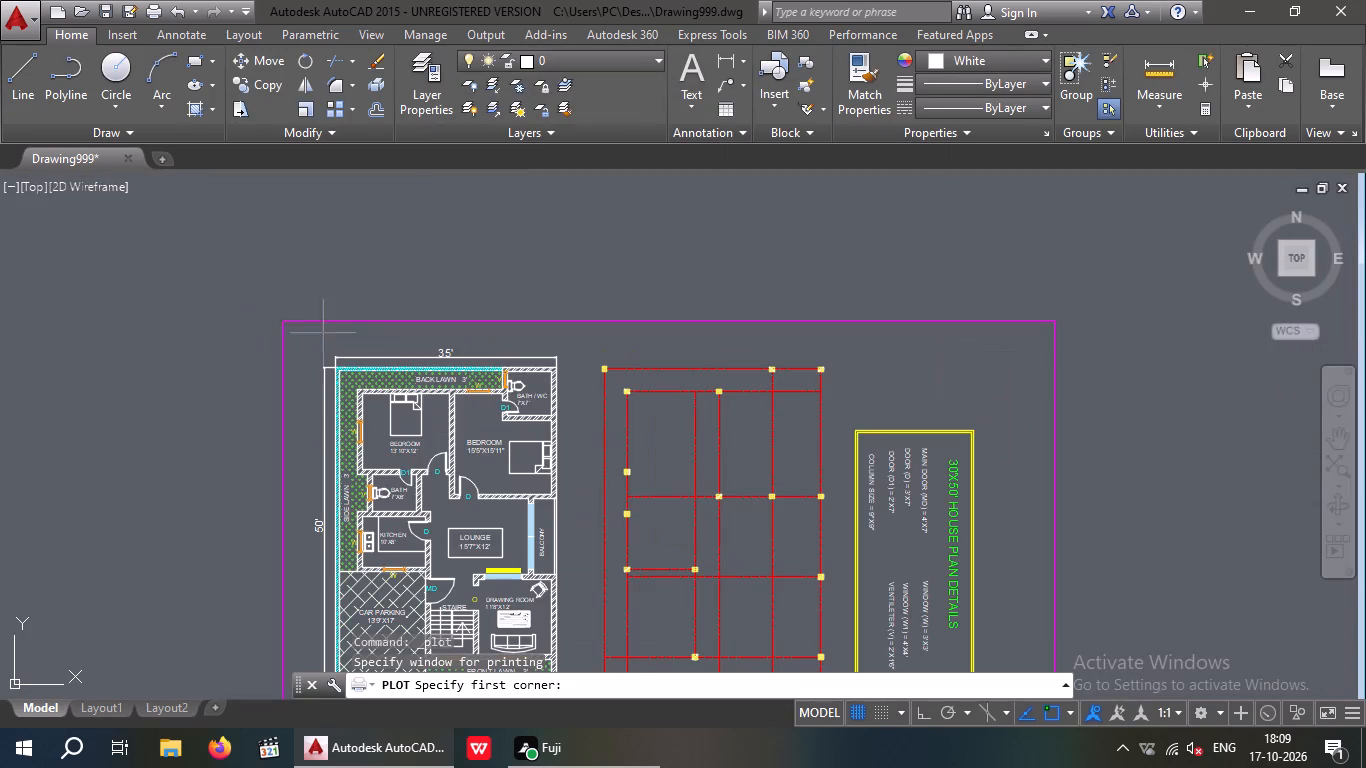
{"action": "left_click", "coordinate": [280, 318]}
{"action": "scroll", "coordinate": [545, 435], "scroll_direction": "down", "scroll_amount": 4}
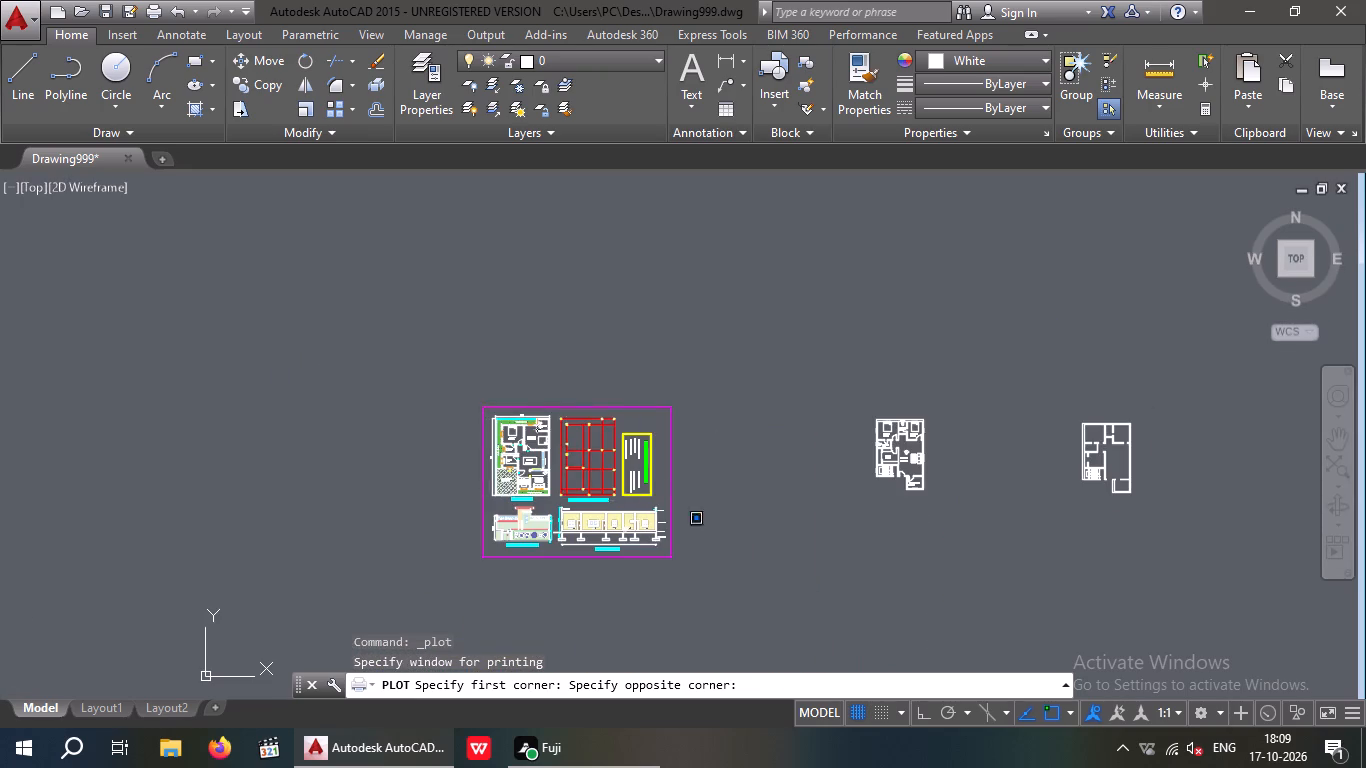
{"action": "scroll", "coordinate": [676, 565], "scroll_direction": "up", "scroll_amount": 3}
{"action": "left_click", "coordinate": [646, 545]}
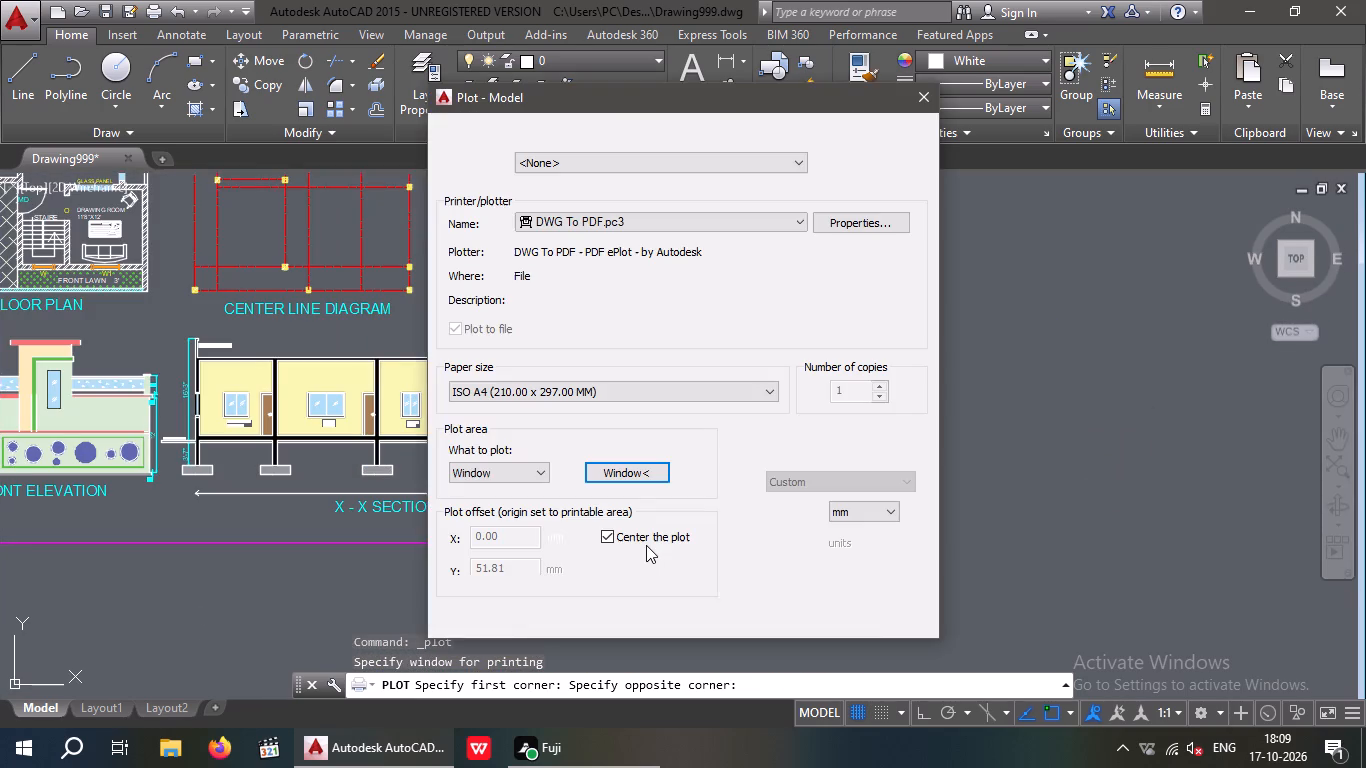
Preview the plotted sheet and output it as Drawing999-Model.pdf in the Documents folder.
{"action": "left_click", "coordinate": [481, 622]}
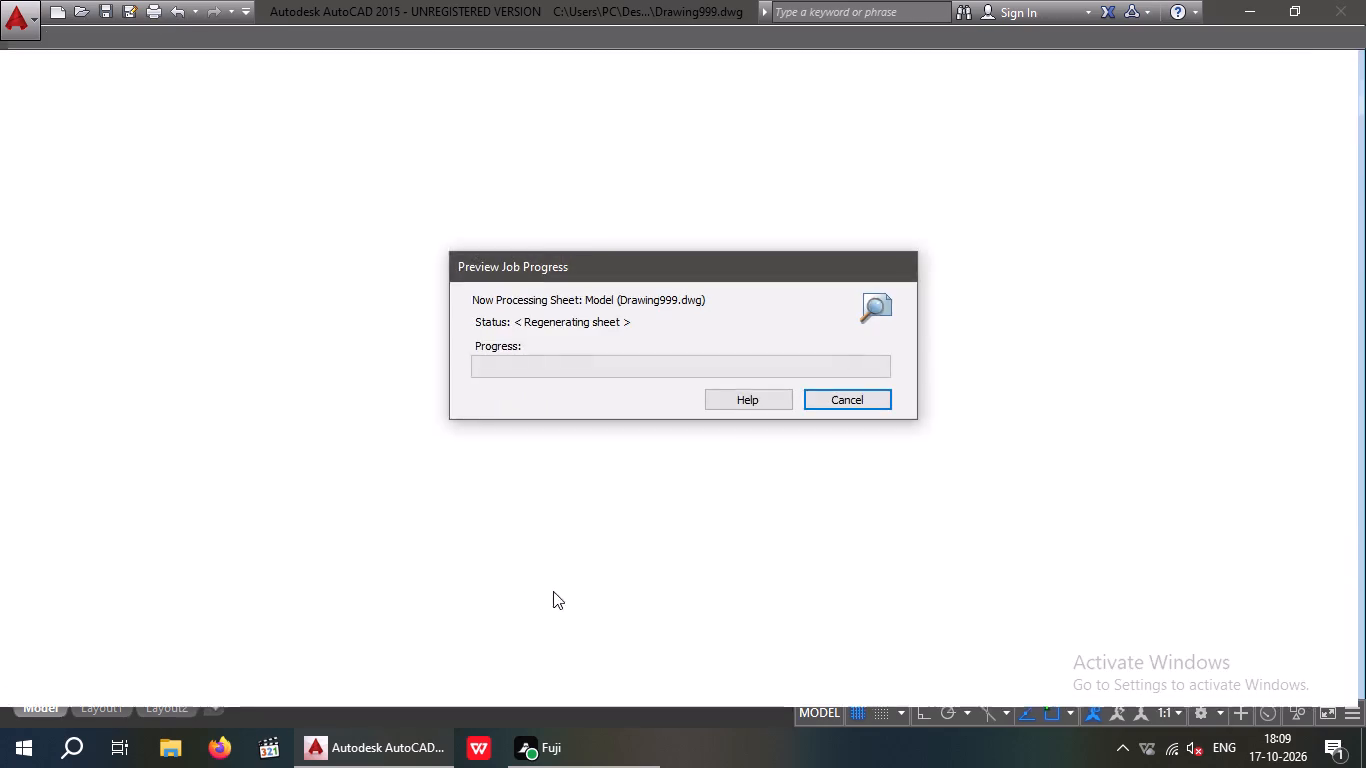
{"action": "scroll", "coordinate": [665, 455], "scroll_direction": "up", "scroll_amount": 2}
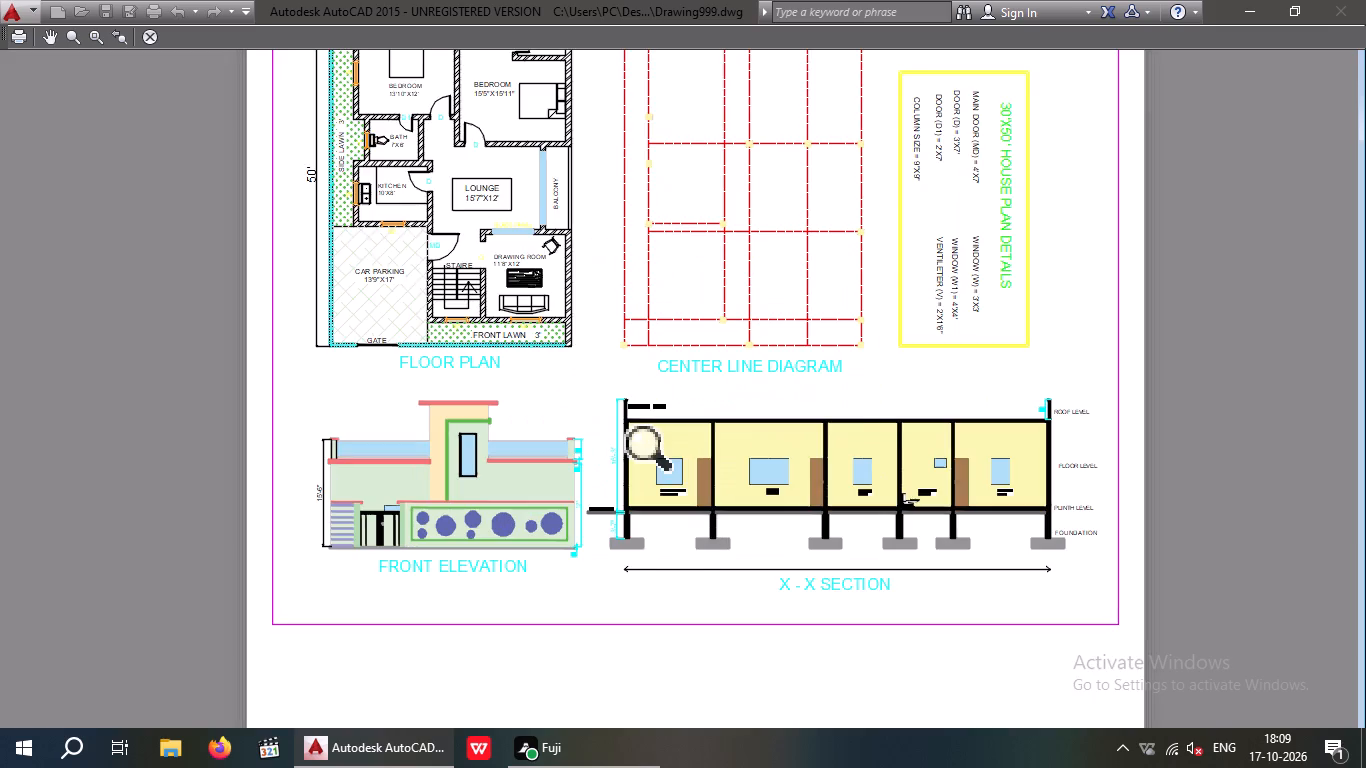
{"action": "scroll", "coordinate": [665, 455], "scroll_direction": "down", "scroll_amount": 3}
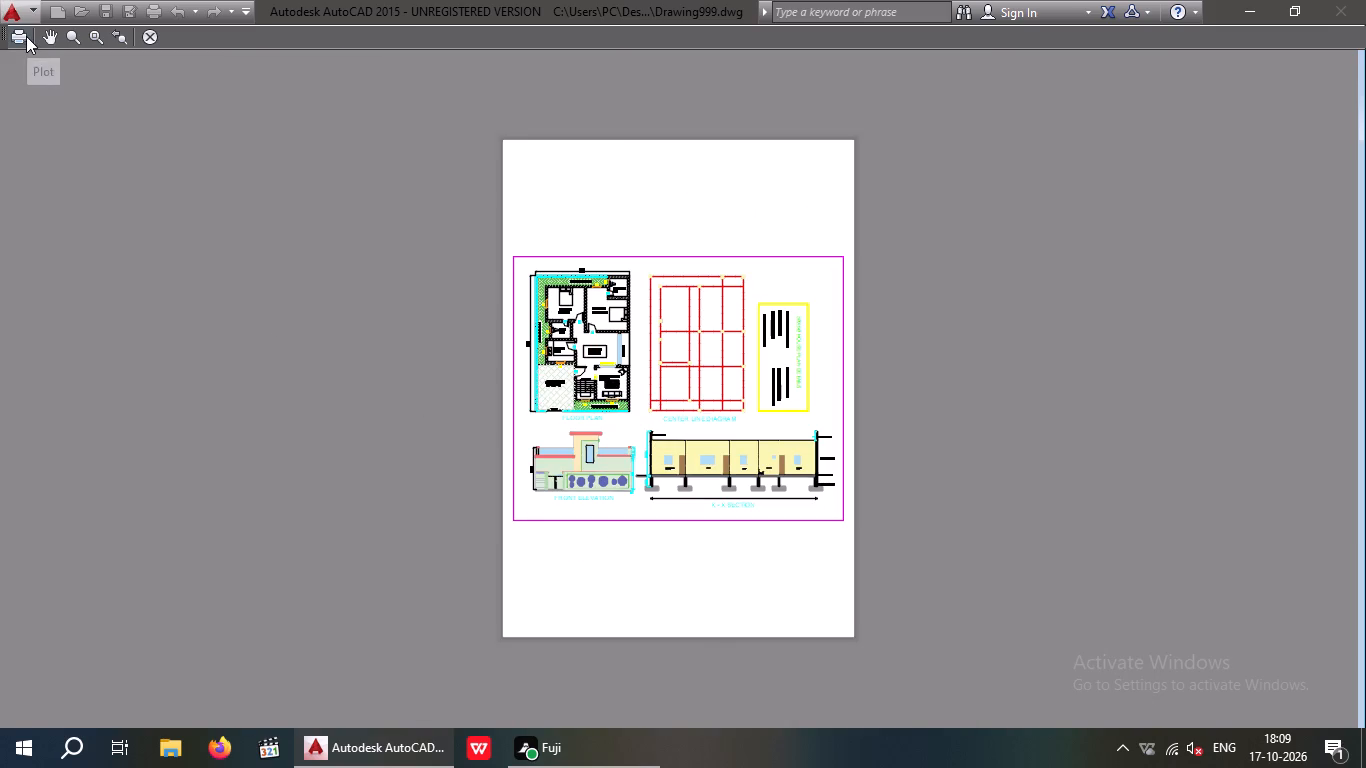
{"action": "left_click", "coordinate": [26, 36]}
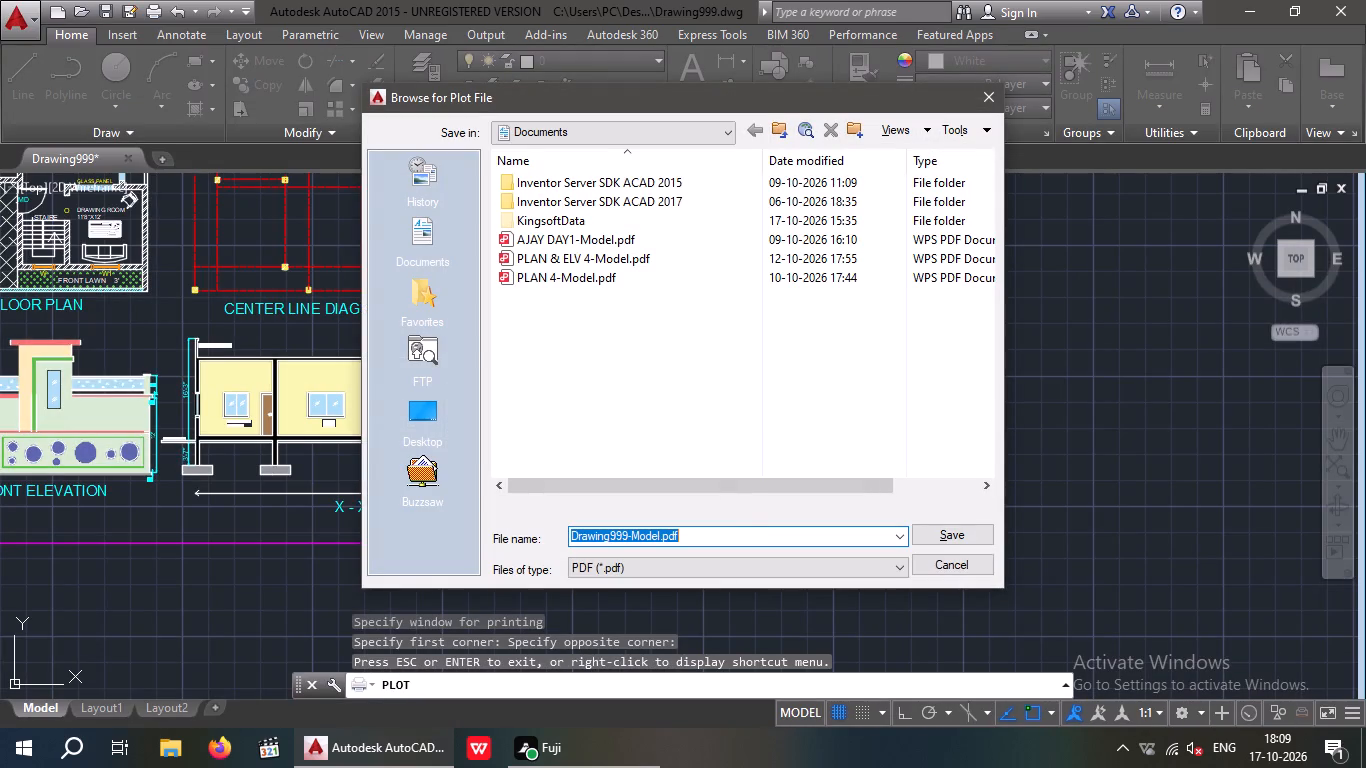
{"action": "left_click", "coordinate": [943, 531]}
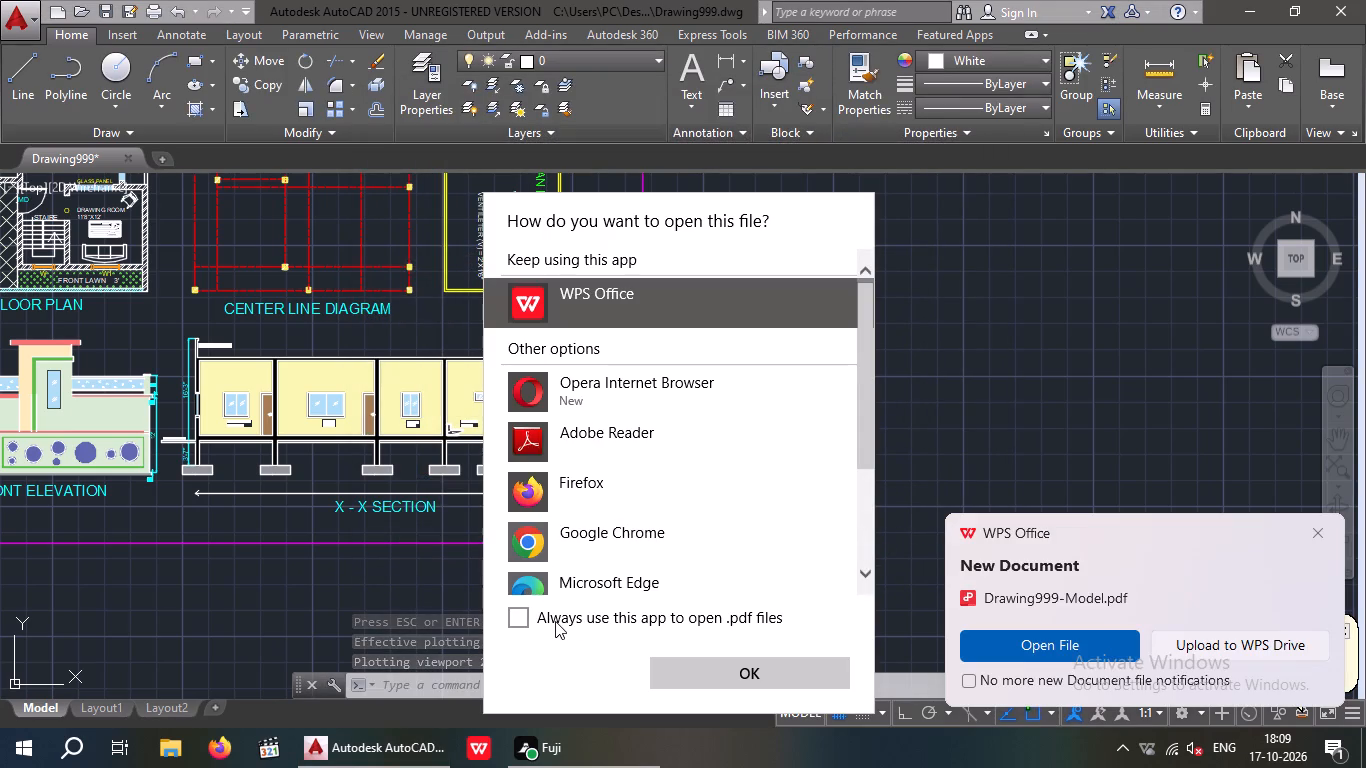
Make Firefox the default app for .pdf files, open the plotted PDF in it, and dismiss the WPS Office notification.
{"action": "left_click", "coordinate": [518, 617]}
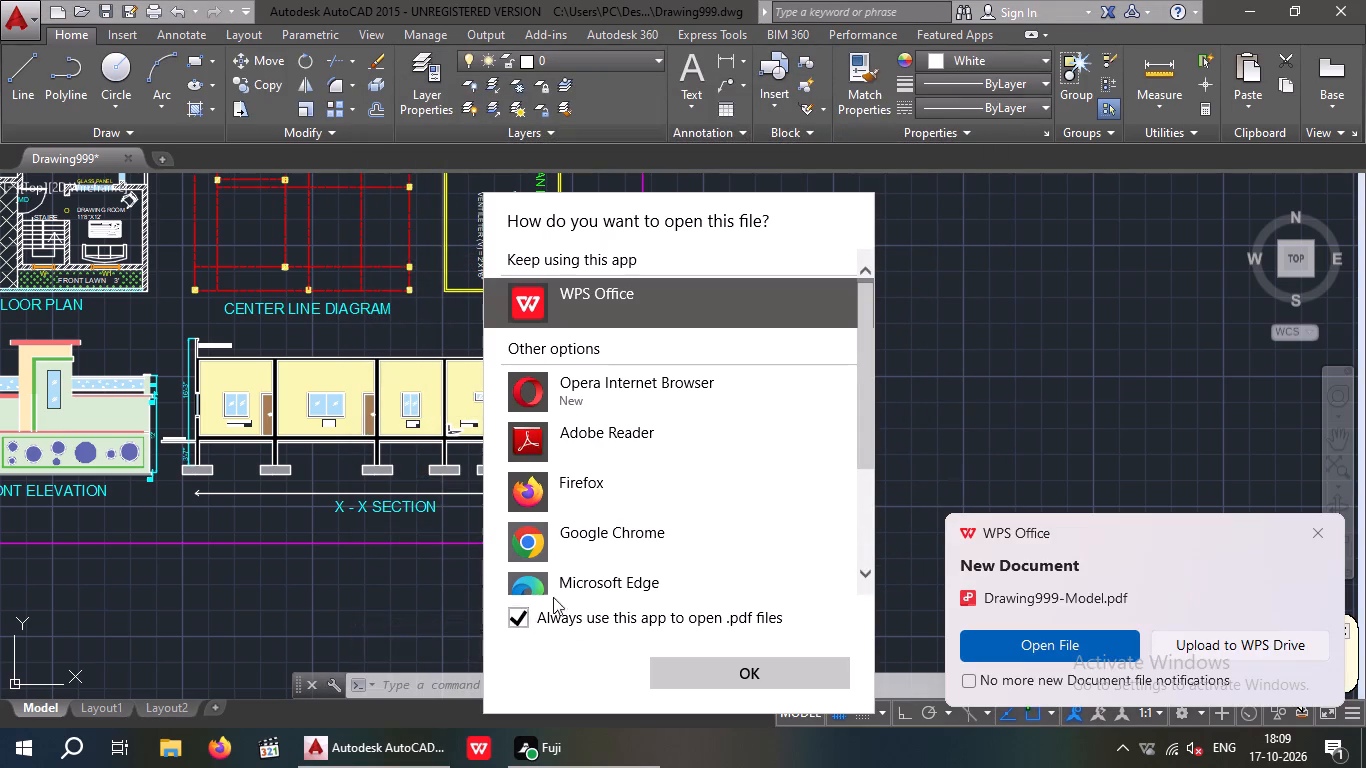
{"action": "left_click", "coordinate": [594, 483]}
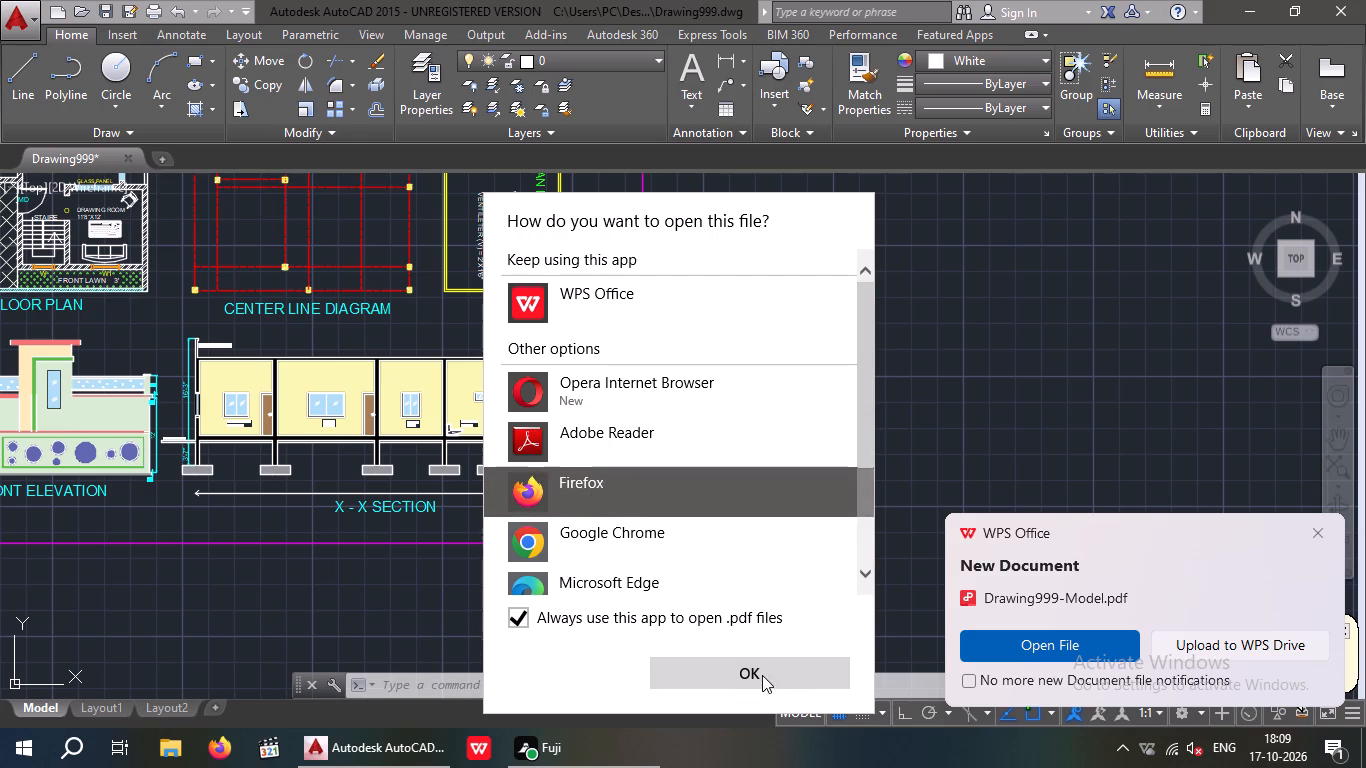
{"action": "left_click", "coordinate": [762, 675]}
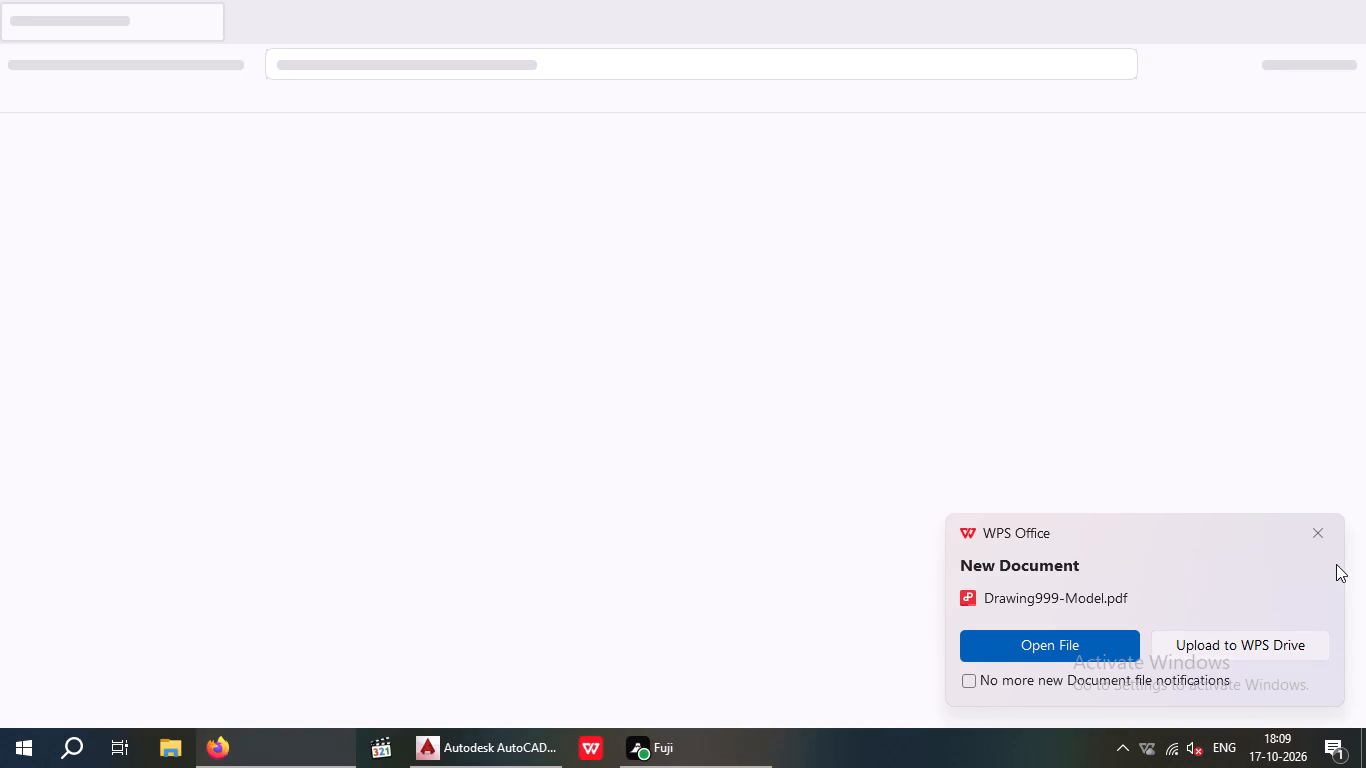
{"action": "left_click", "coordinate": [1322, 538]}
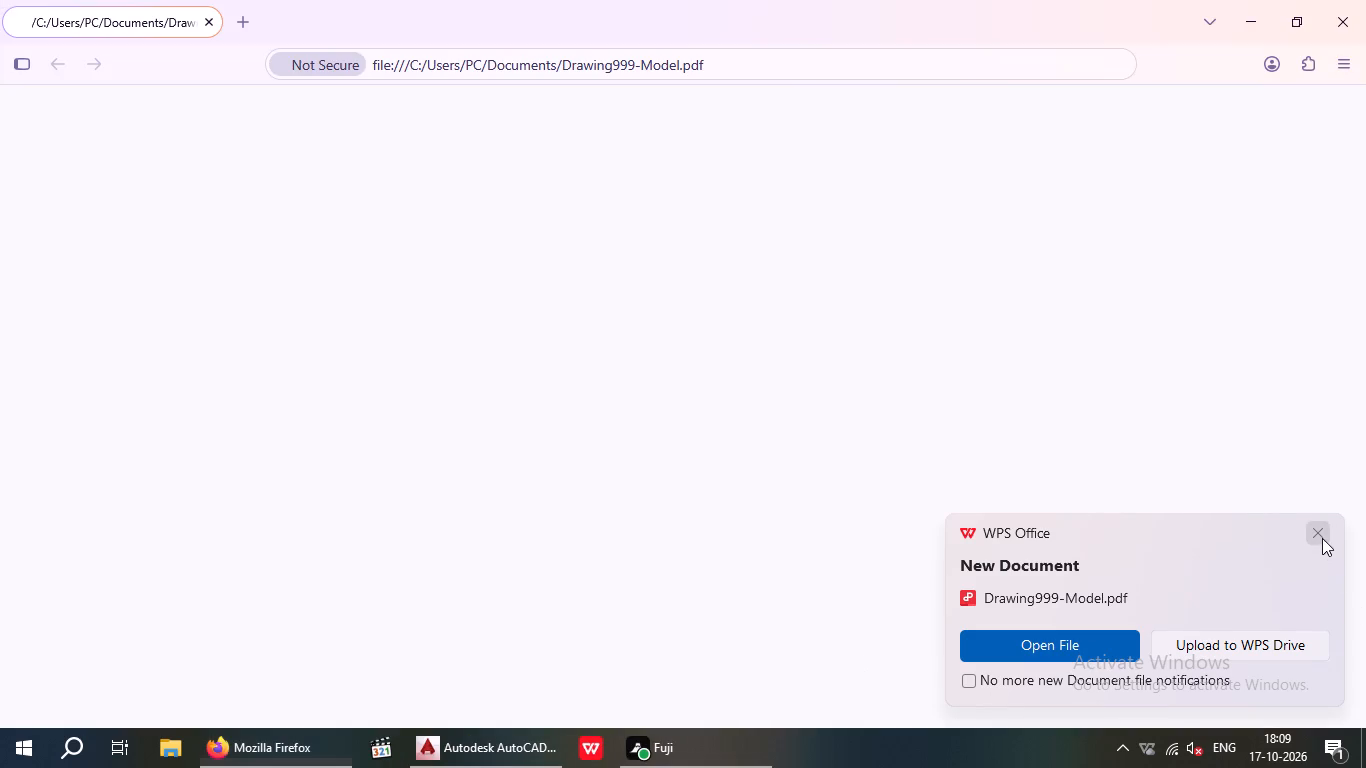
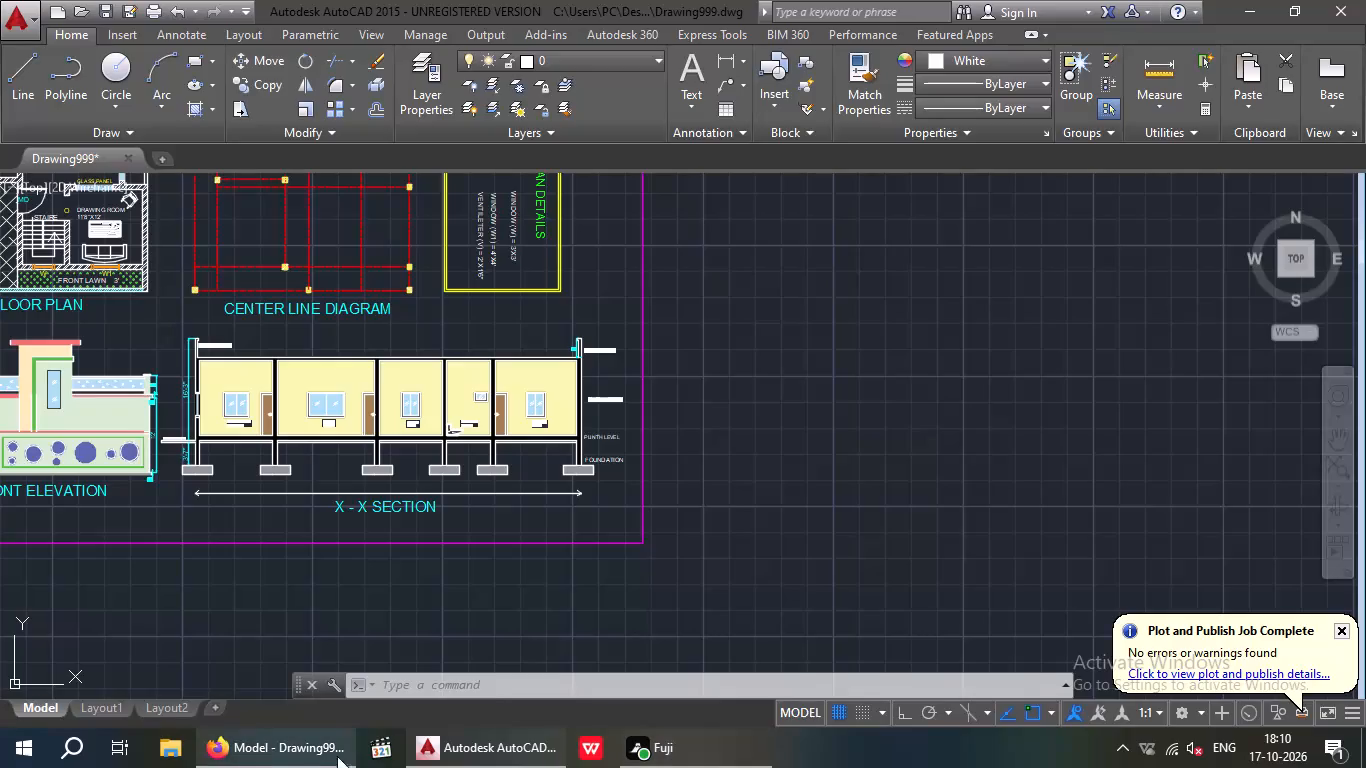
Switch to Firefox and look over the plotted PDF from the floor plan down to the X - X section.
{"action": "left_click", "coordinate": [306, 754]}
{"action": "scroll", "coordinate": [591, 602], "scroll_direction": "down", "scroll_amount": 4}
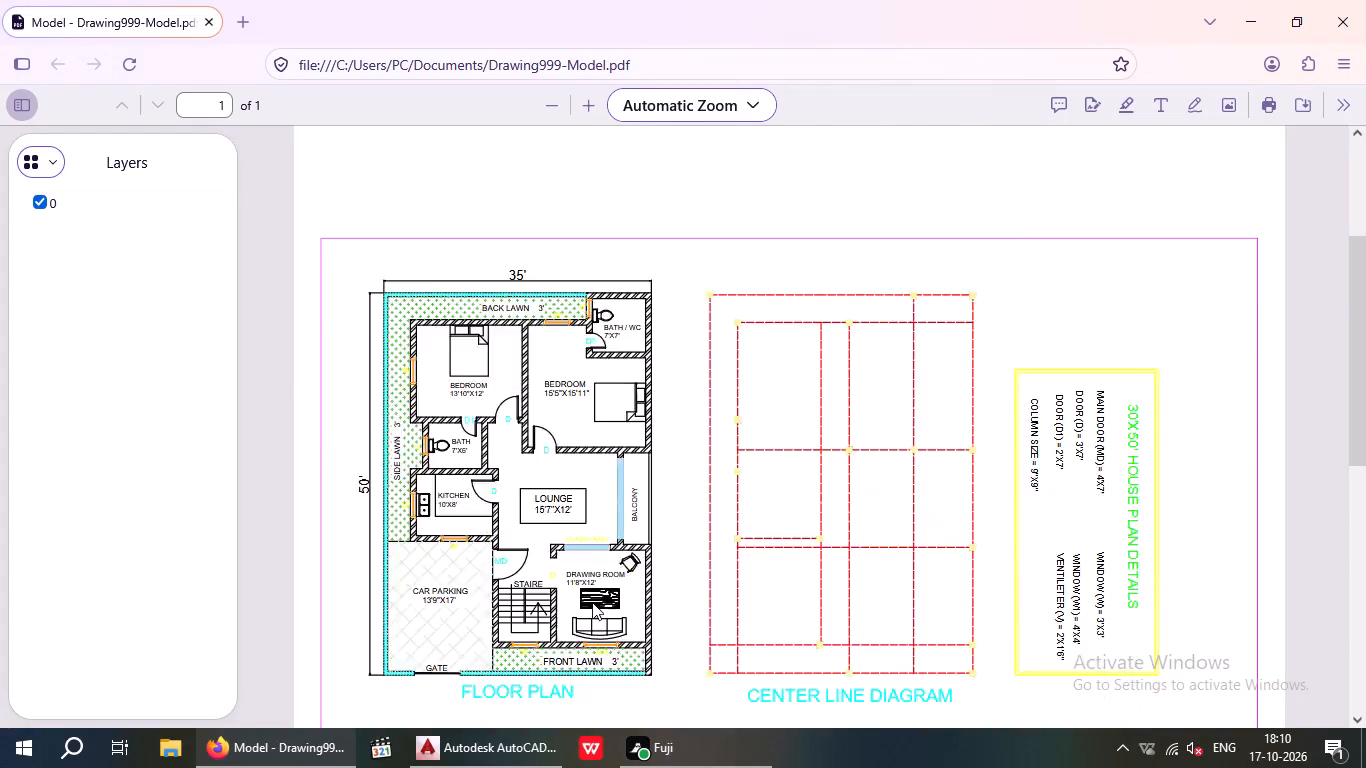
{"action": "scroll", "coordinate": [624, 638], "scroll_direction": "down", "scroll_amount": 4}
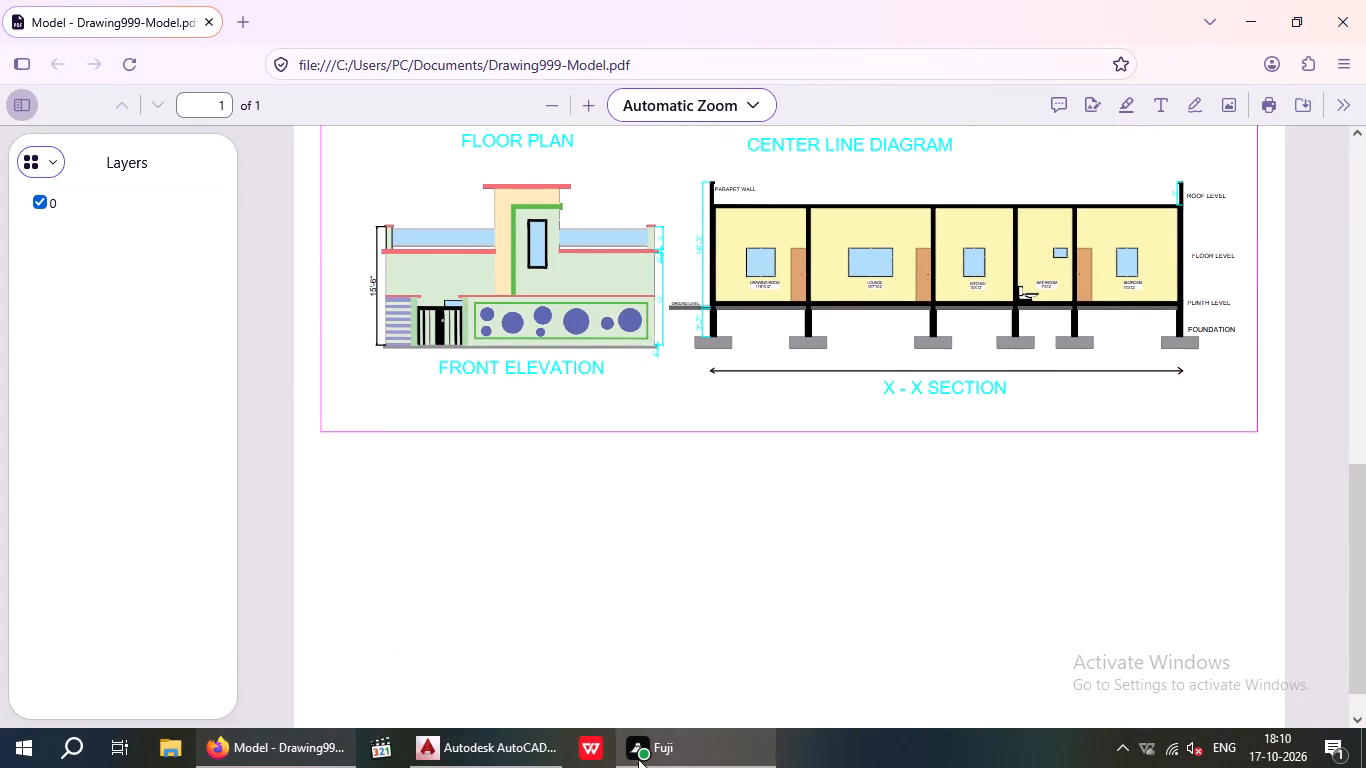
Back in AutoCAD, set up a new plot from the previous plot settings, windowed to the magenta sheet border's opposite corners.
{"action": "left_click", "coordinate": [509, 756]}
{"action": "scroll", "coordinate": [660, 661], "scroll_direction": "down", "scroll_amount": 2}
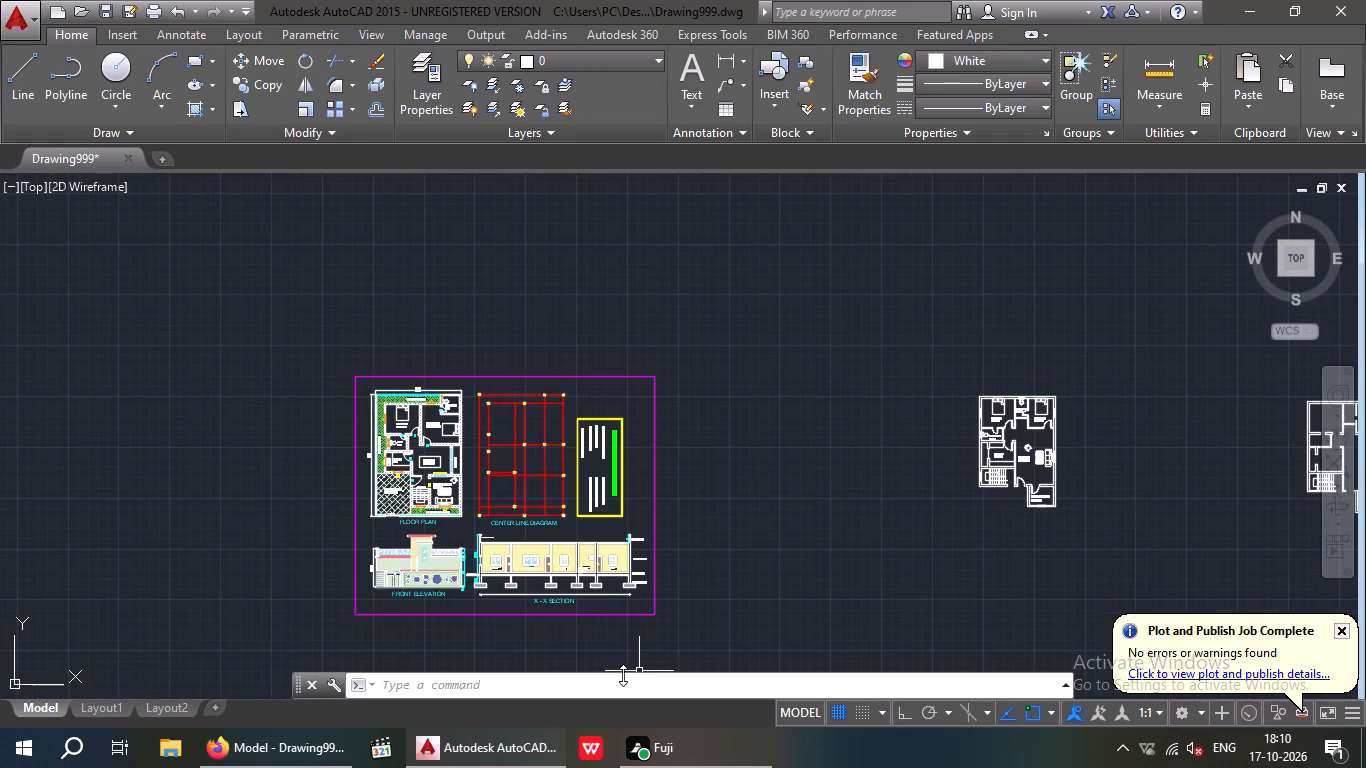
{"action": "key", "text": "ctrl+p"}
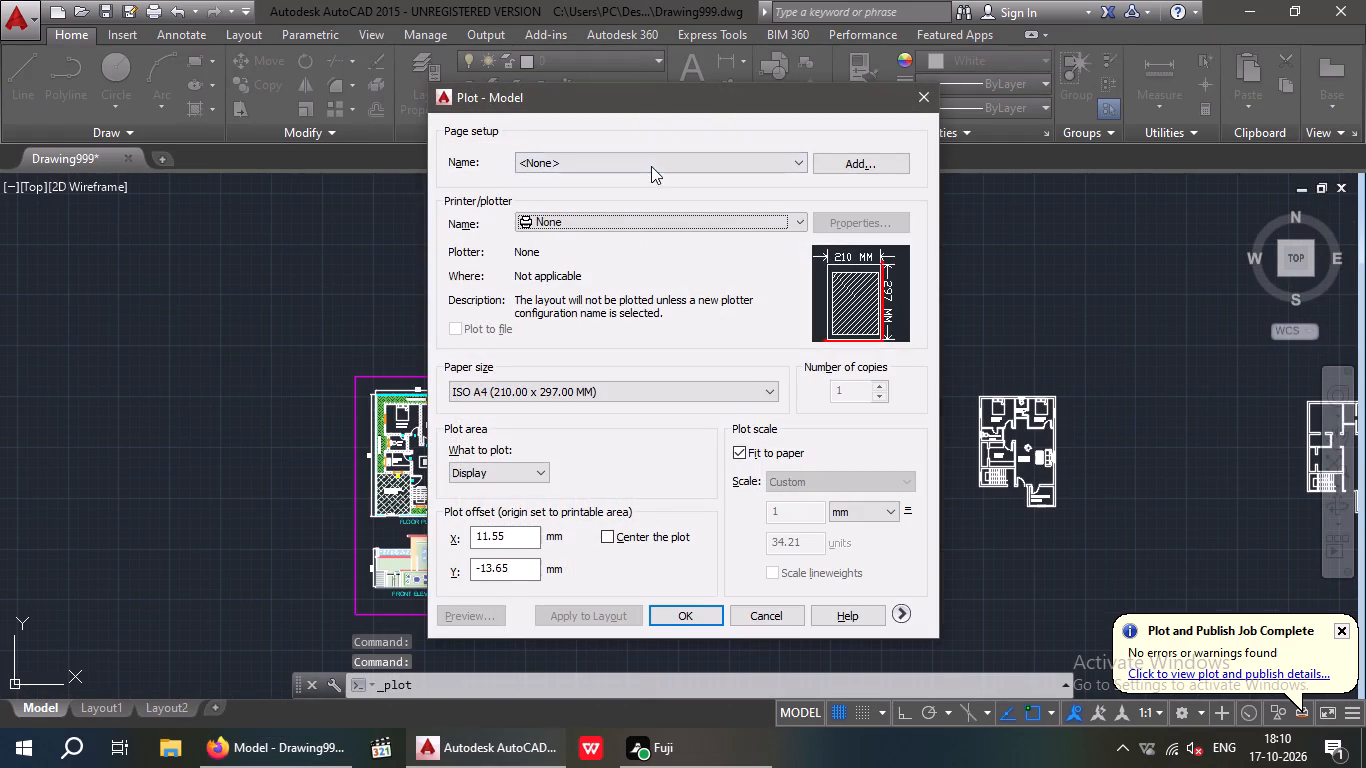
{"action": "left_click", "coordinate": [651, 165]}
{"action": "left_click", "coordinate": [636, 193]}
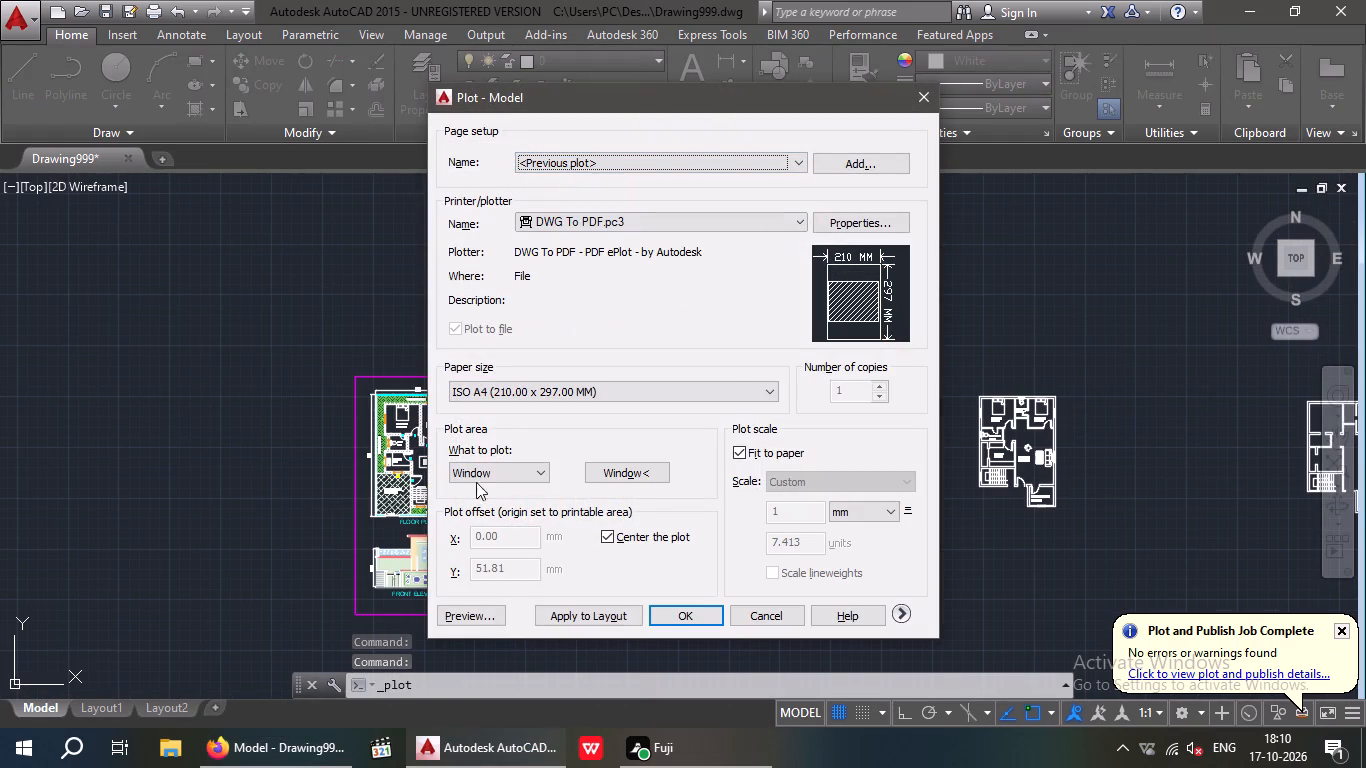
{"action": "left_click", "coordinate": [609, 471]}
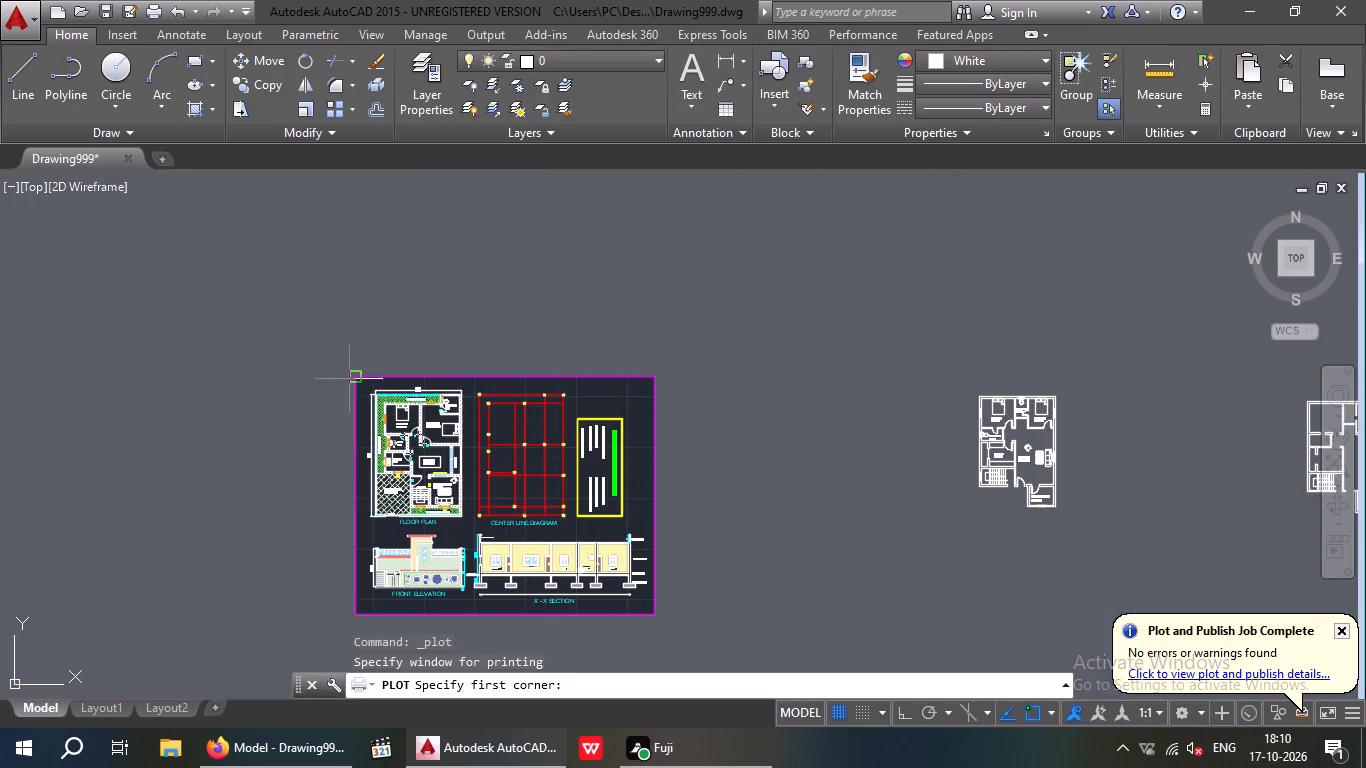
{"action": "left_click_drag", "start_coordinate": [351, 377], "coordinate": [365, 388]}
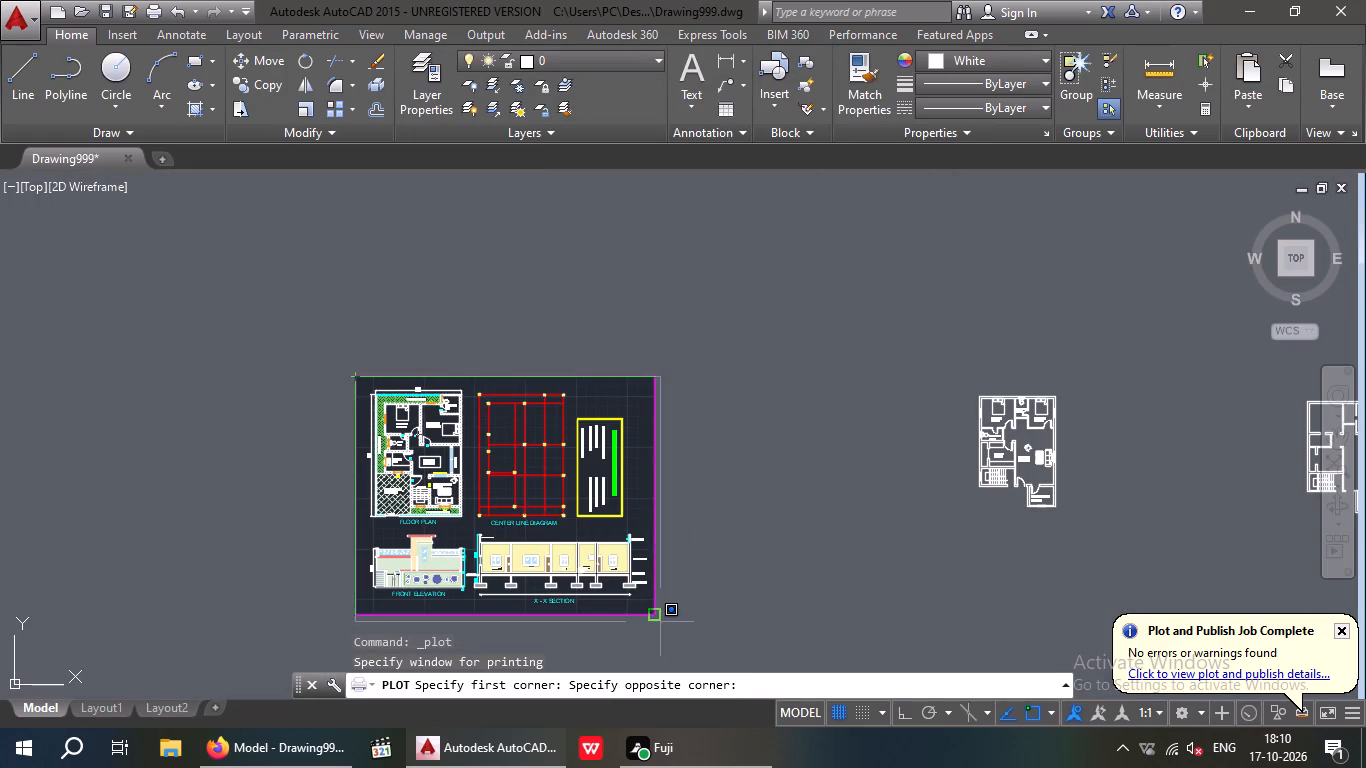
{"action": "left_click", "coordinate": [657, 617]}
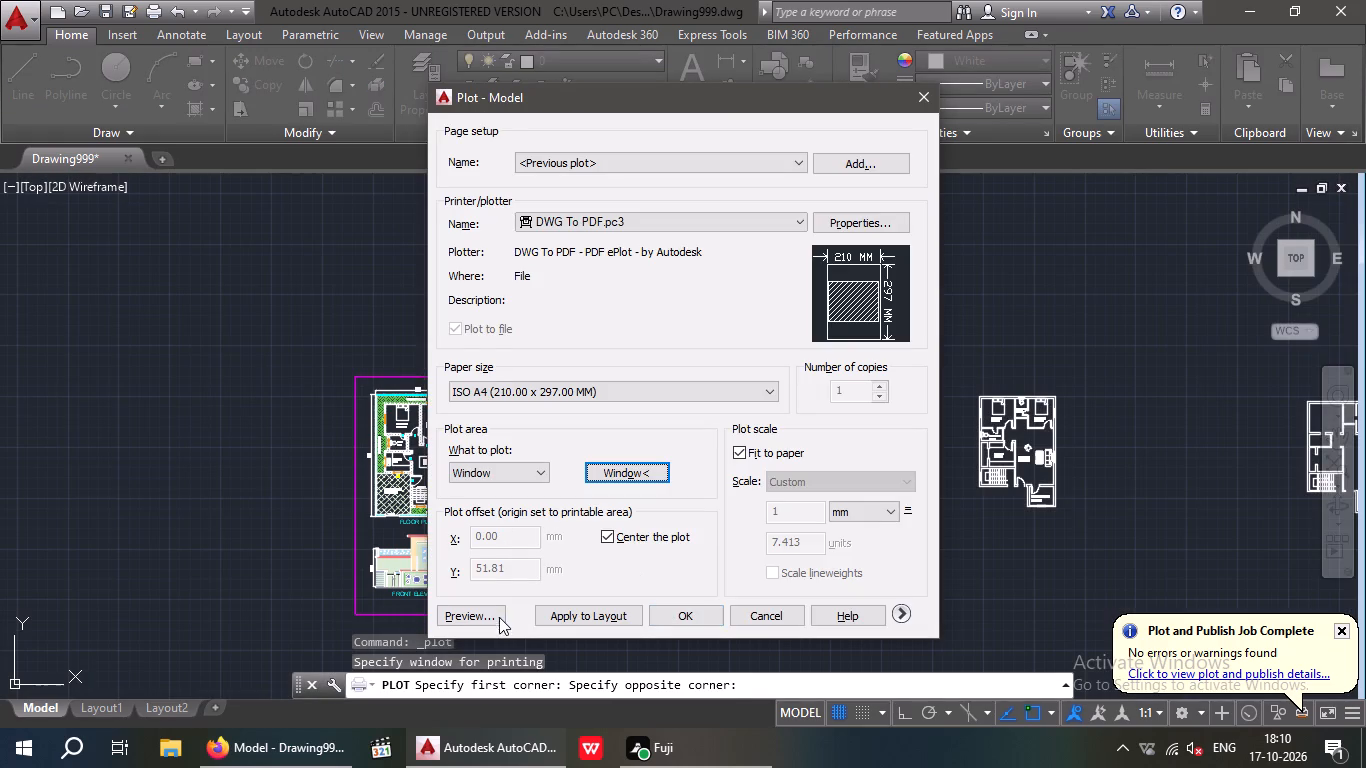
Preview the sheet and plot it as Drawing999-Model.pdf into the project folder on the Desktop.
{"action": "left_click", "coordinate": [497, 618]}
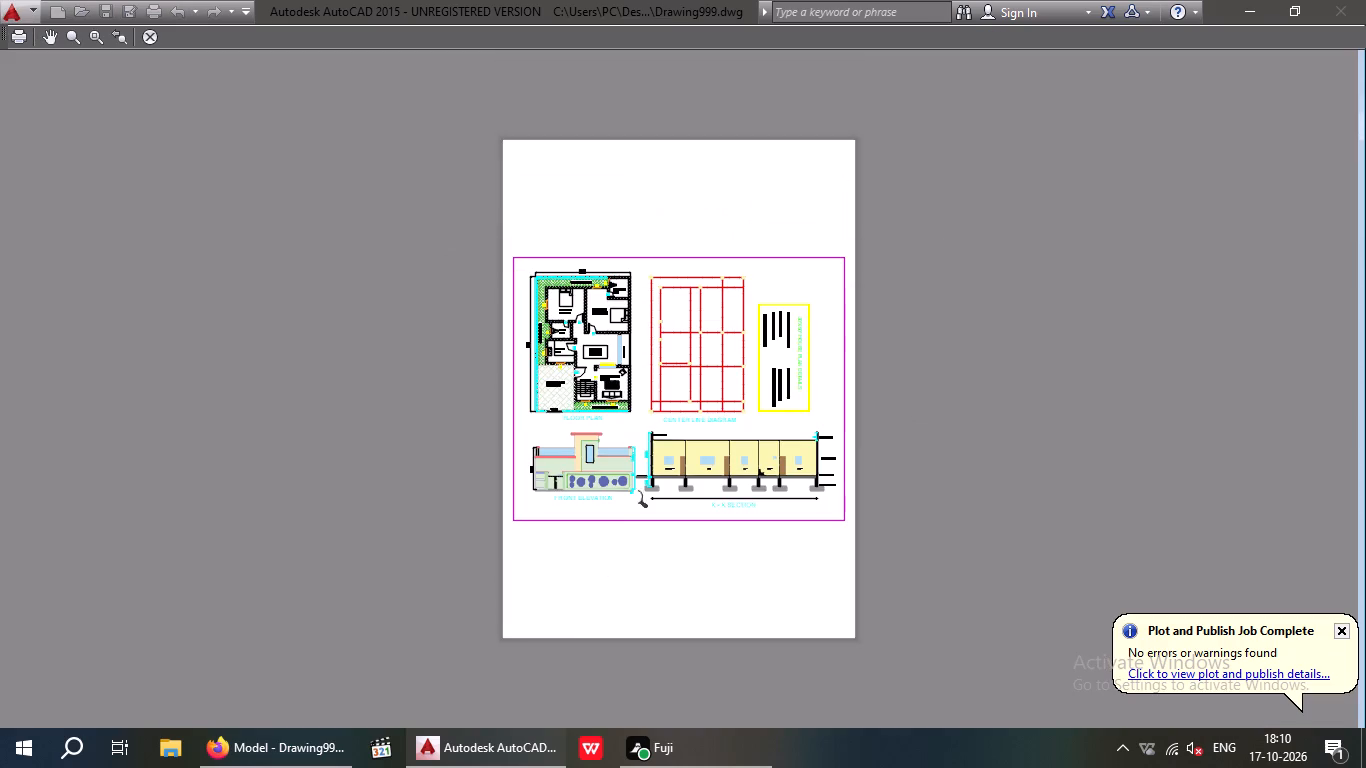
{"action": "left_click", "coordinate": [11, 37]}
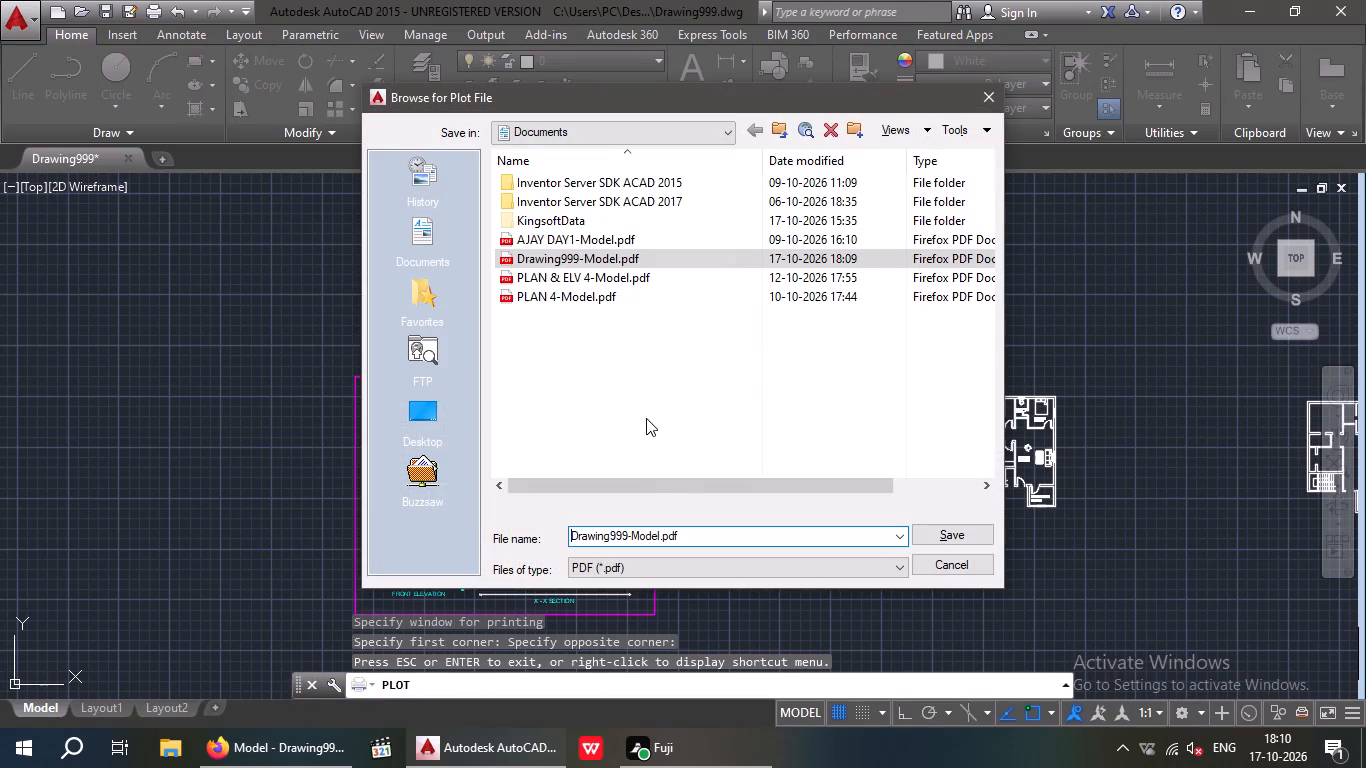
{"action": "left_click", "coordinate": [422, 414]}
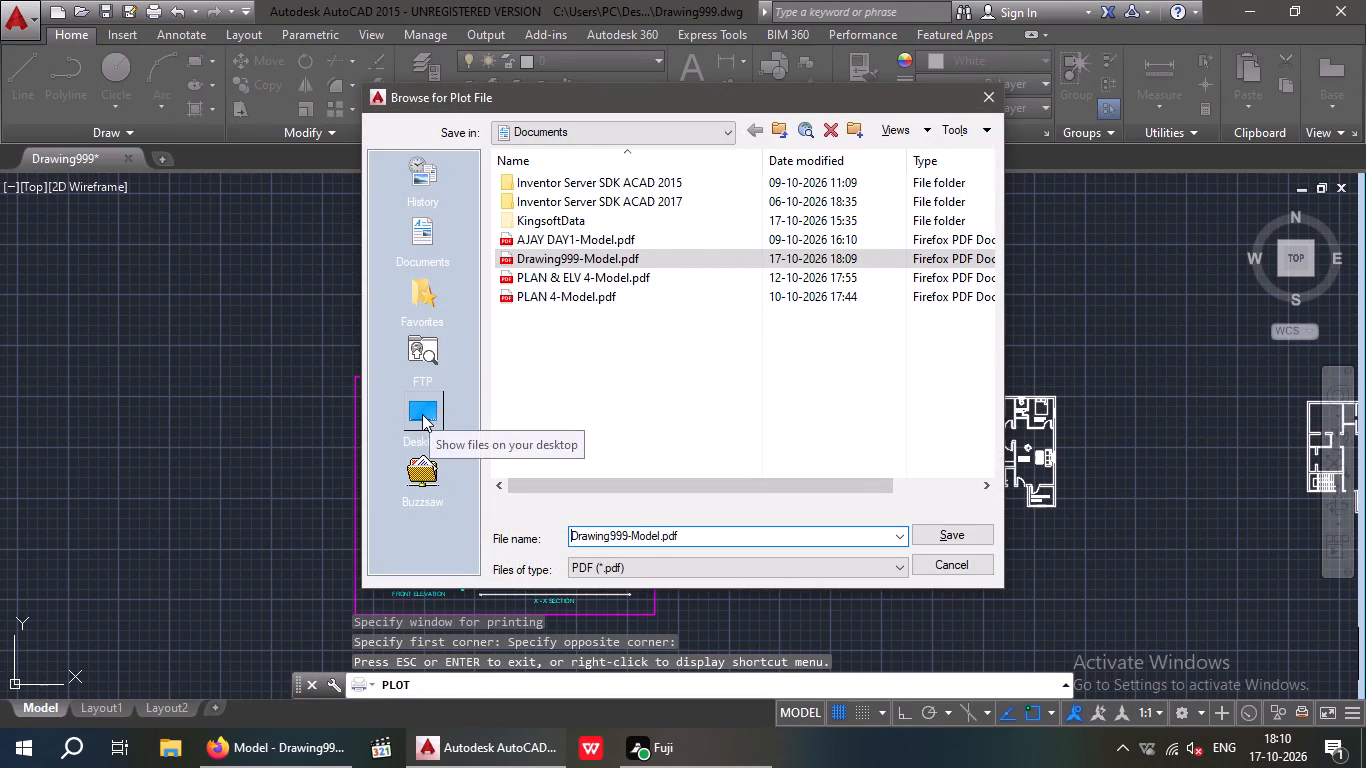
{"action": "double_click", "coordinate": [572, 255]}
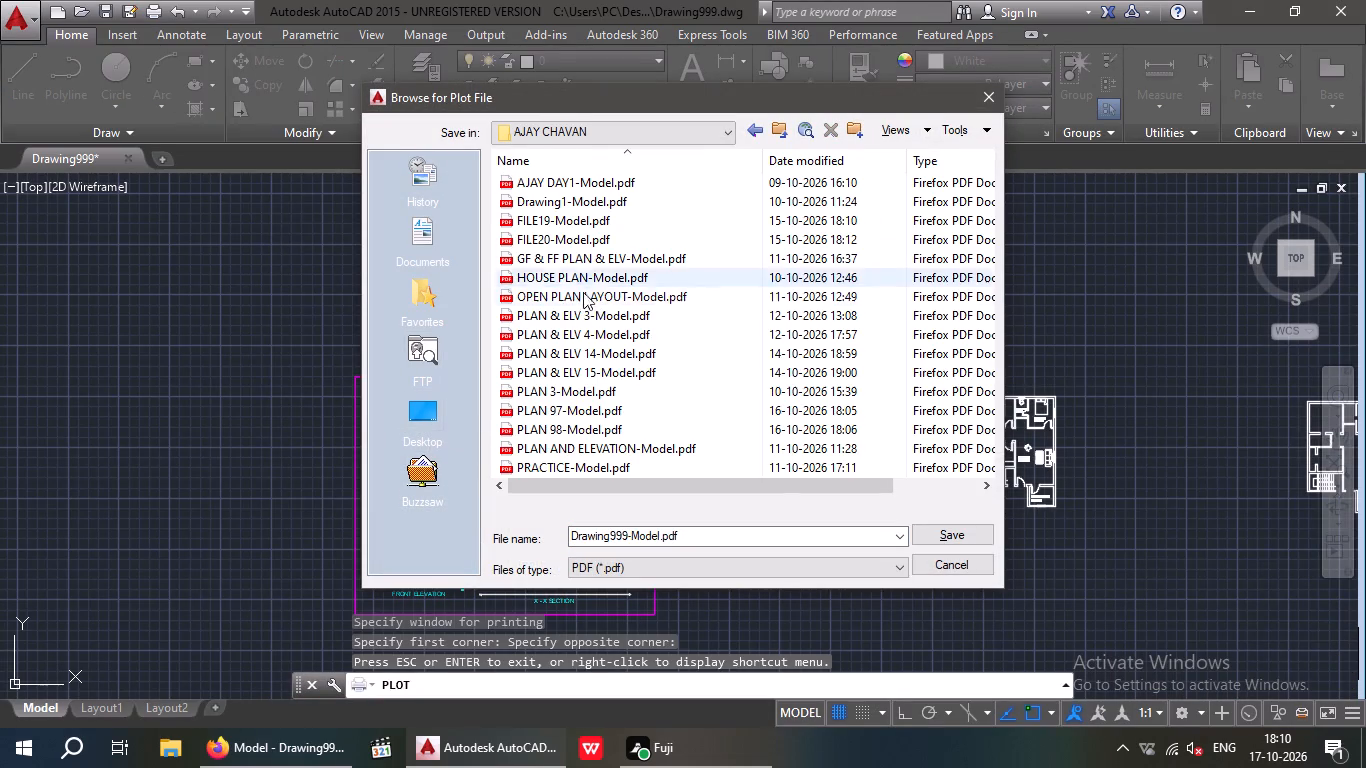
{"action": "left_click", "coordinate": [931, 534]}
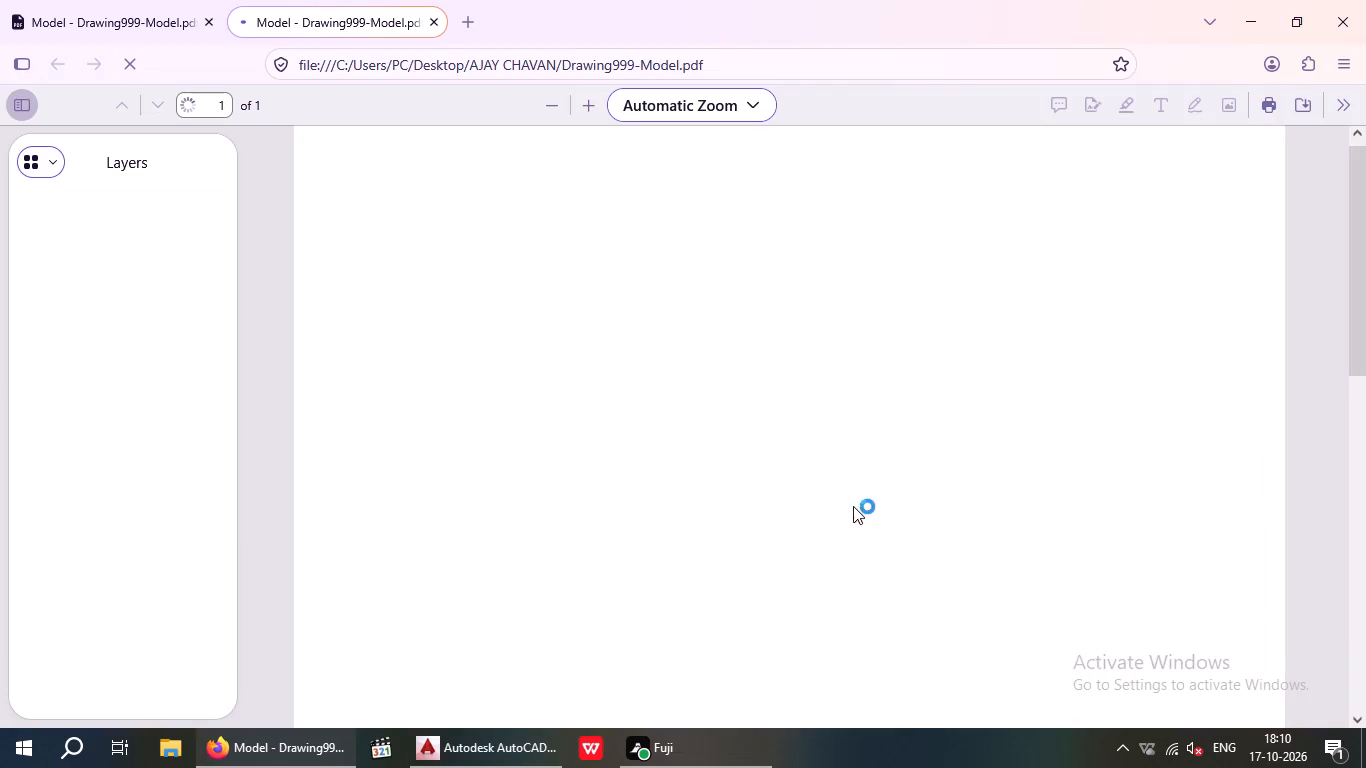
Look through the newly plotted PDF down to the elevation and section, and close Firefox.
{"action": "scroll", "coordinate": [815, 483], "scroll_direction": "down", "scroll_amount": 7}
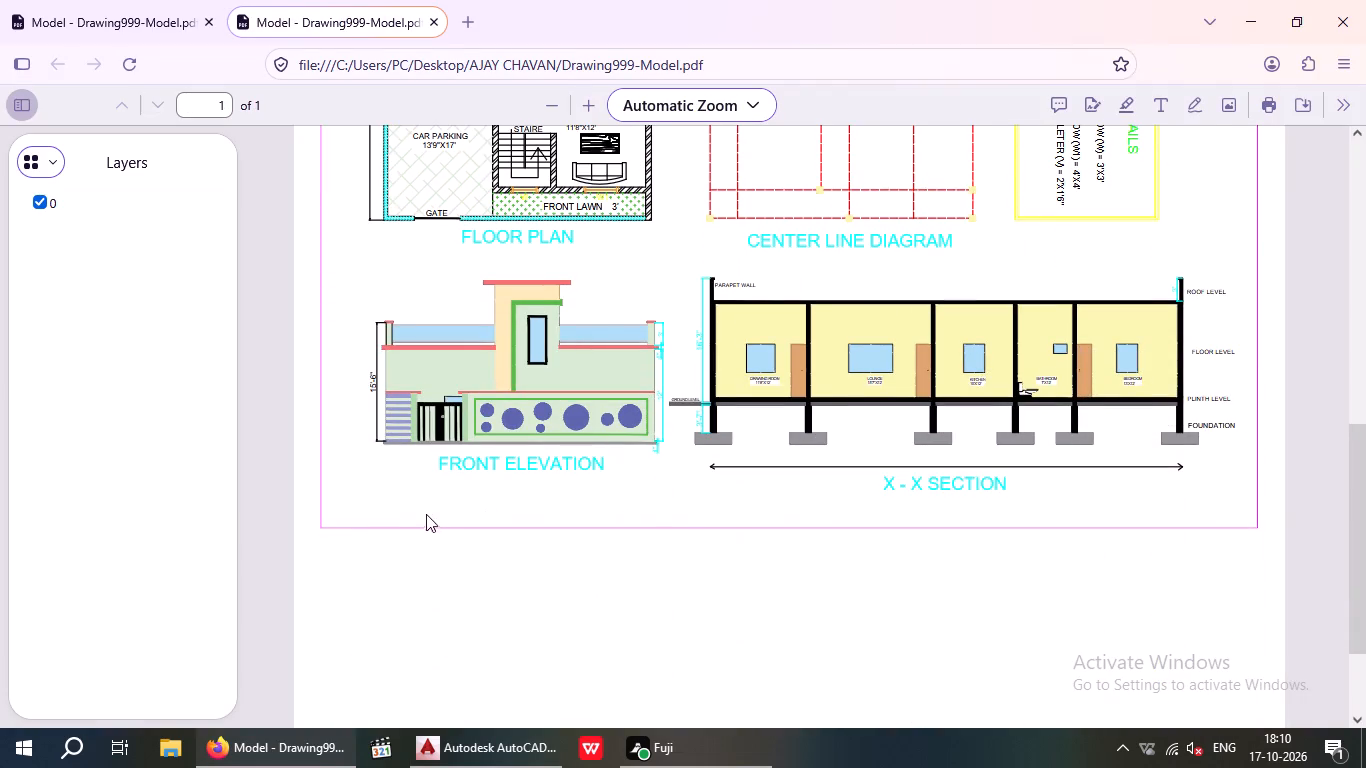
{"action": "left_click", "coordinate": [1360, 12]}
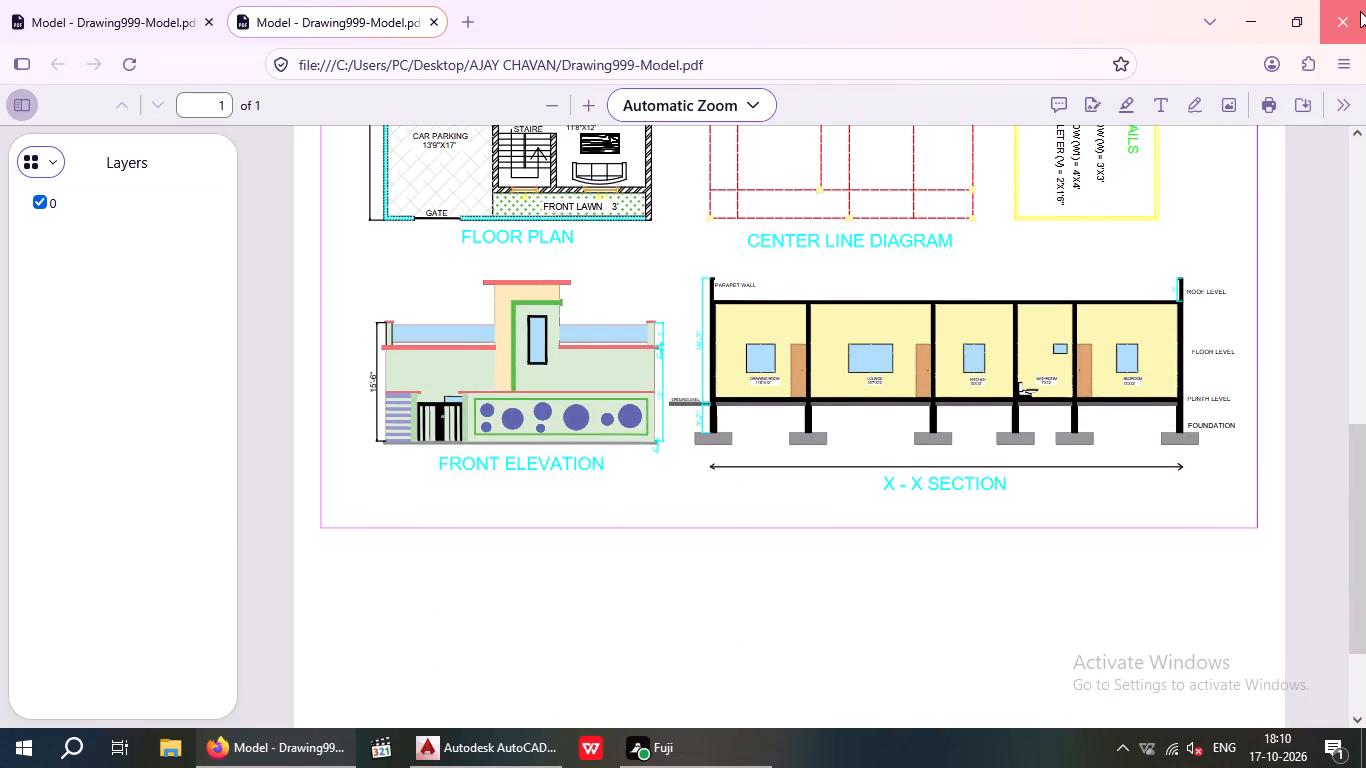